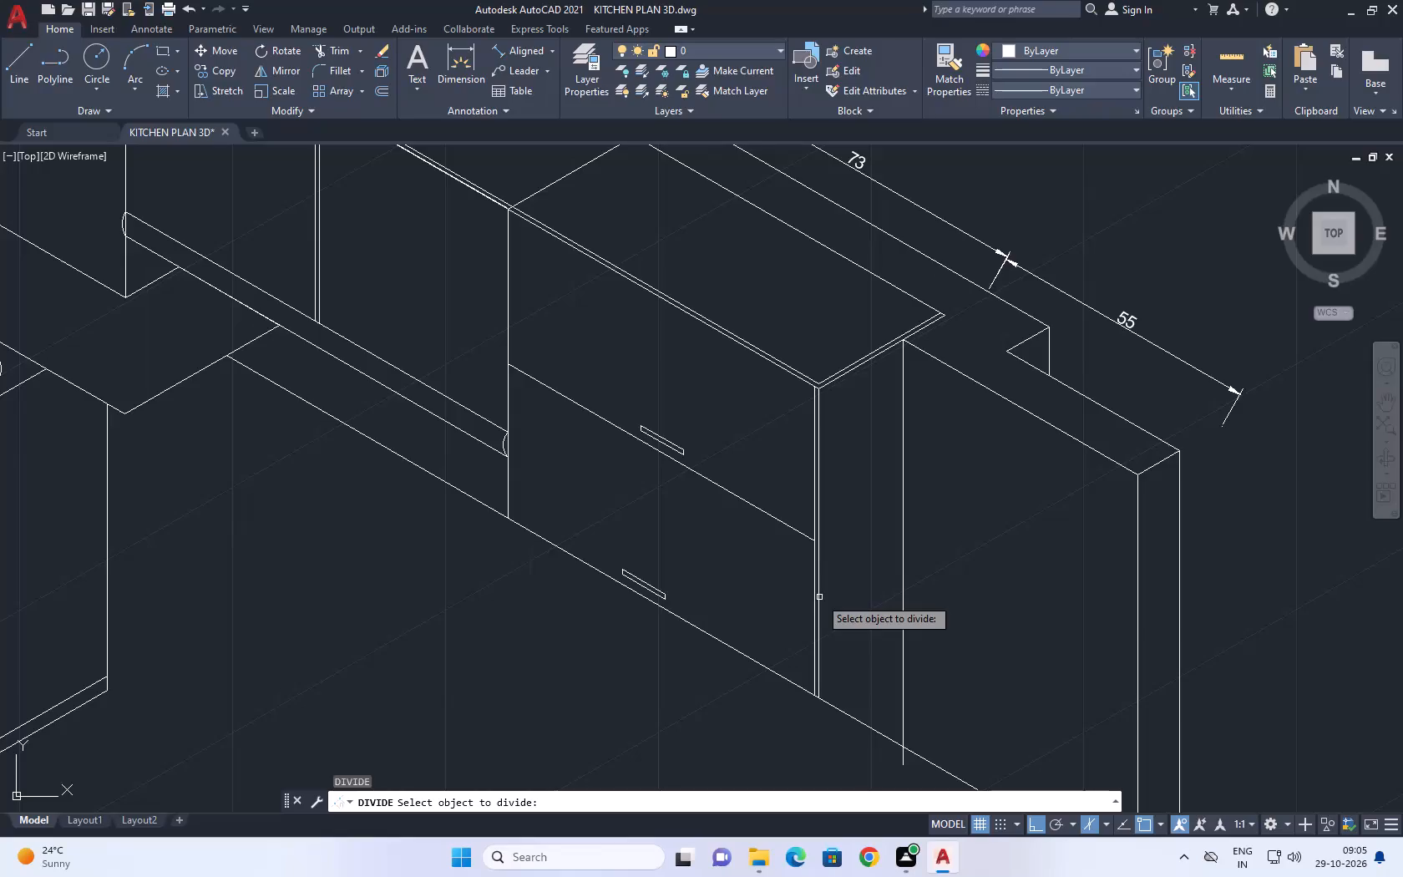
# Divide the vertical front edge at the end of the drawer cabinet into 4 equal segments.
pyautogui.write('4')
pyautogui.press('space')
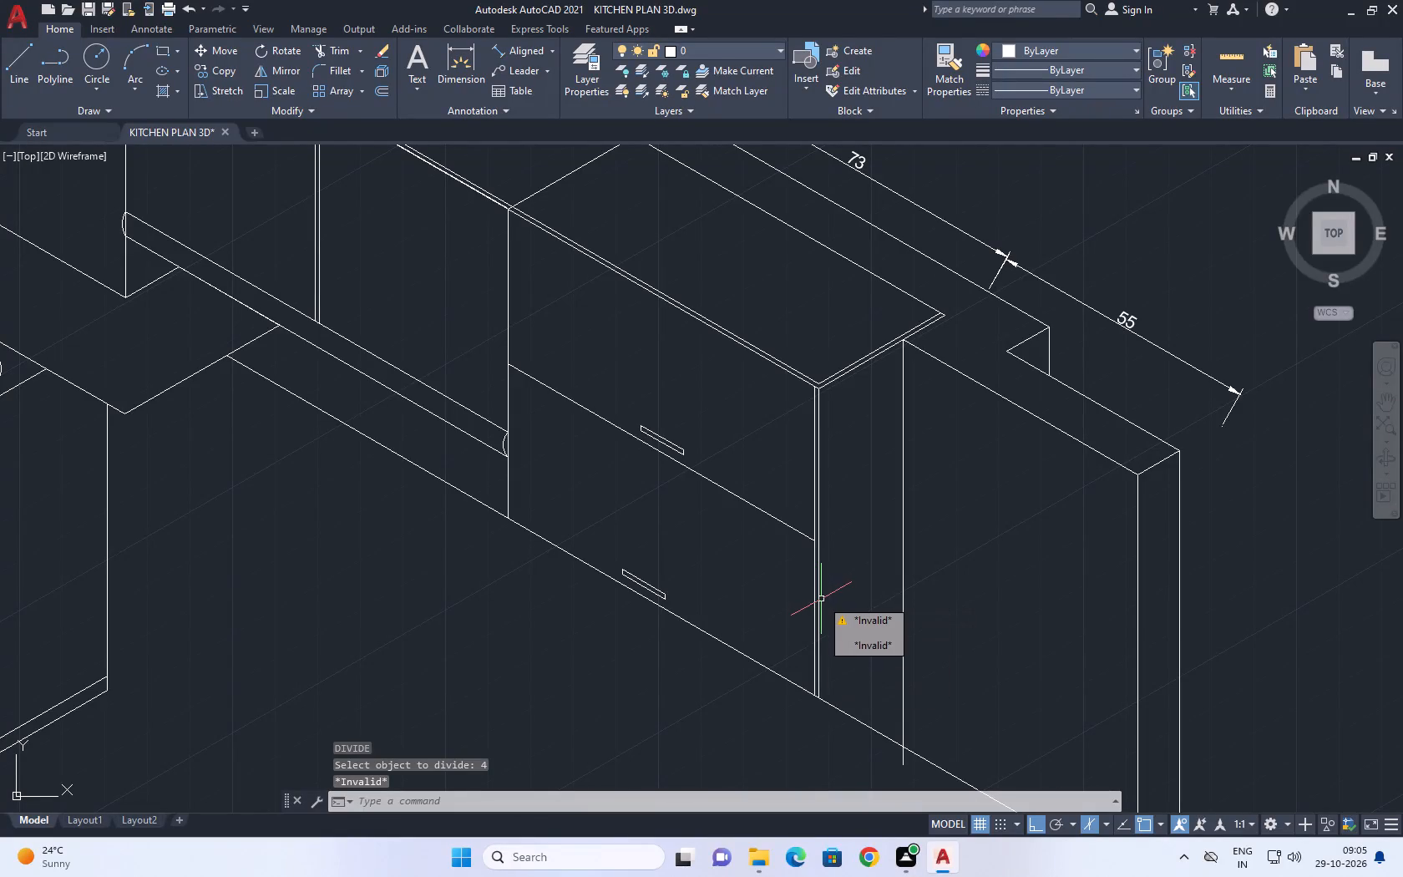
pyautogui.click(819, 598)
pyautogui.press('d')
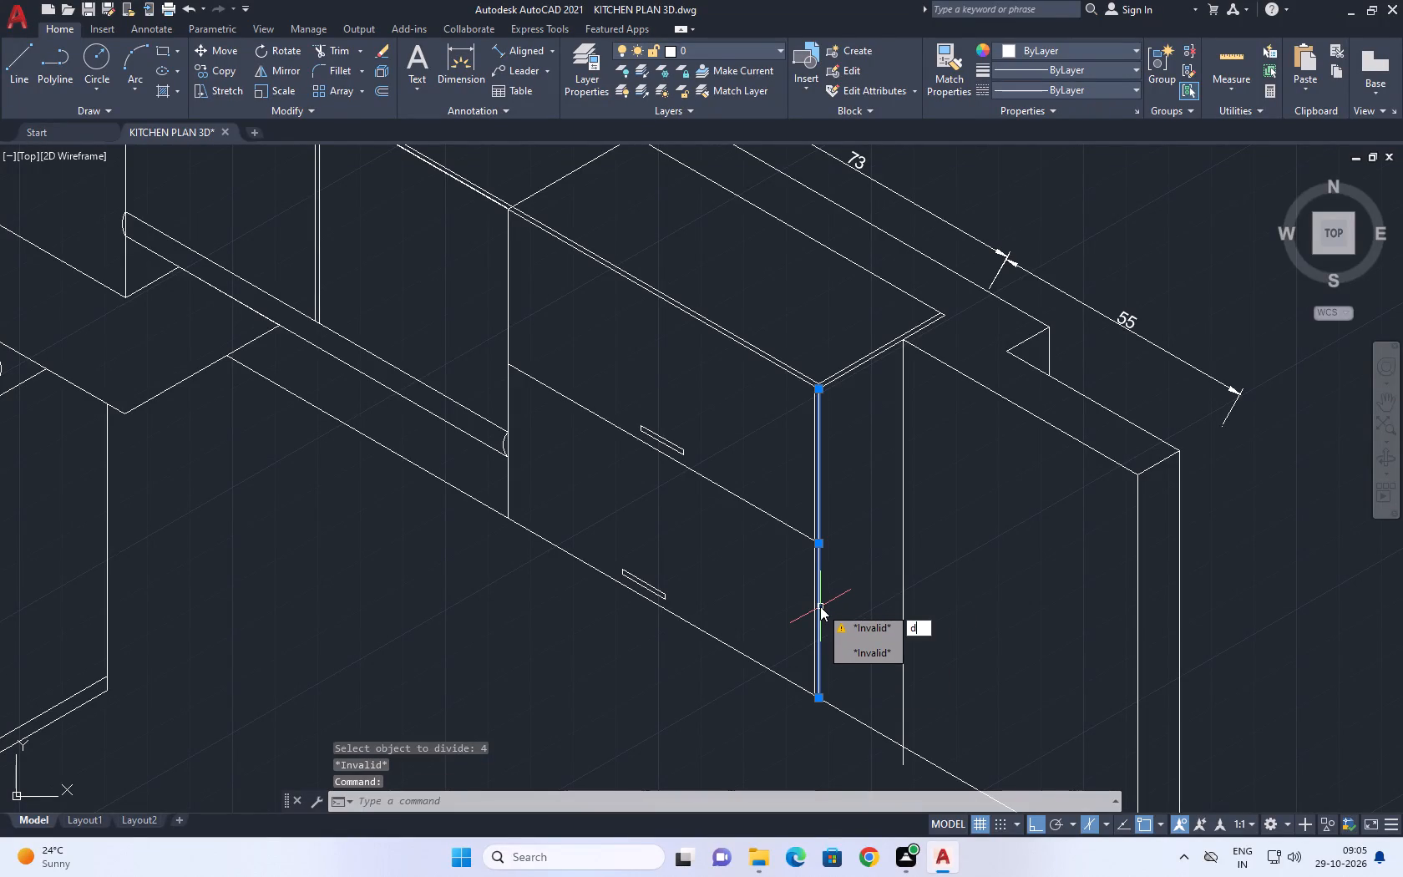
pyautogui.write('iv')
pyautogui.press('space')
pyautogui.scroll(1, 822, 606)
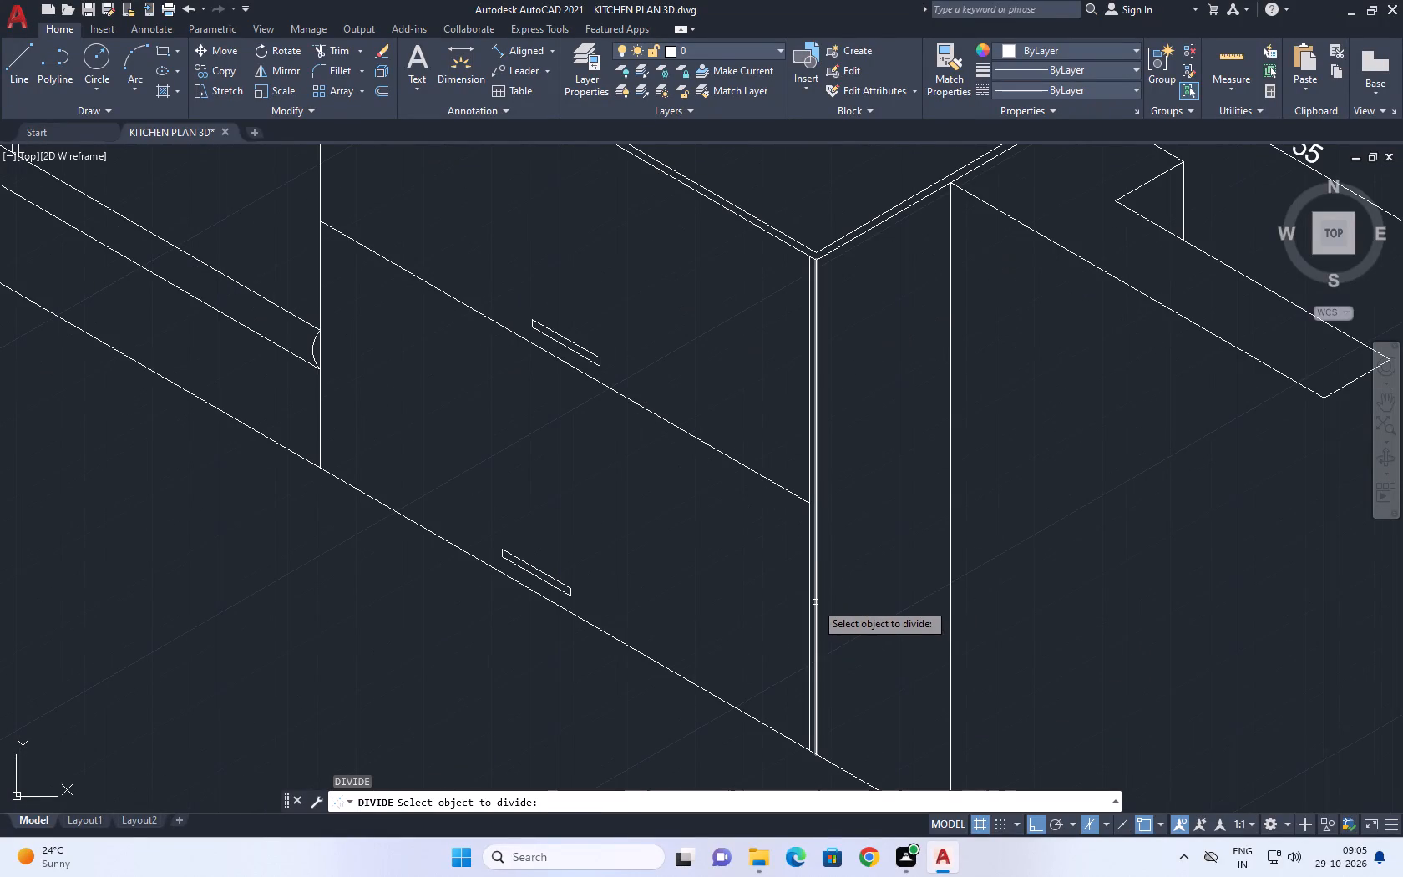
pyautogui.click(815, 602)
pyautogui.write('4')
pyautogui.press('space')
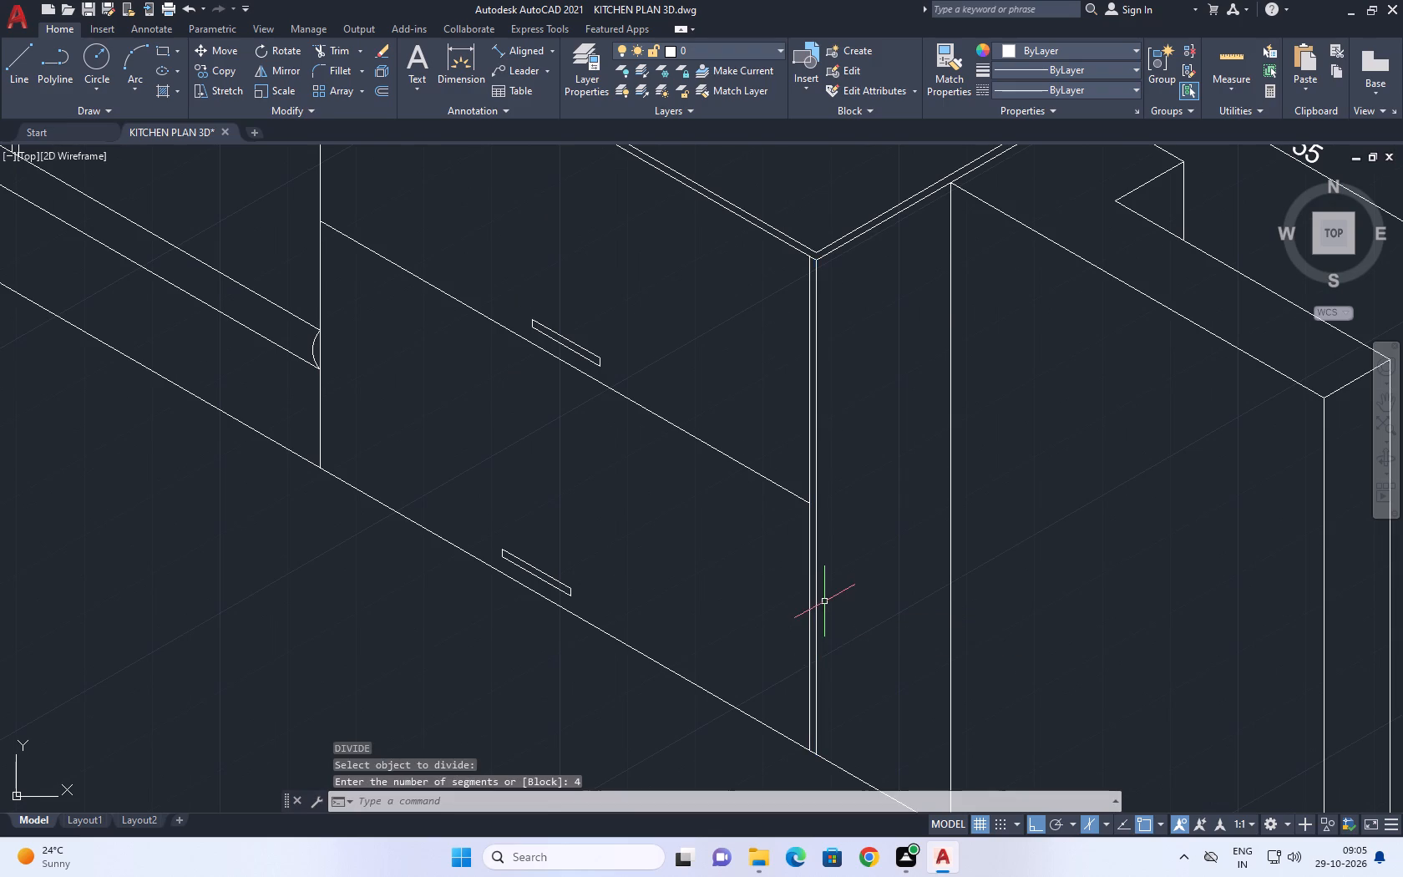
# Draw three parallel shelf lines at 30° from the cabinet edge's division points, running past the vertical line behind it.
pyautogui.press('l')
pyautogui.press('space')
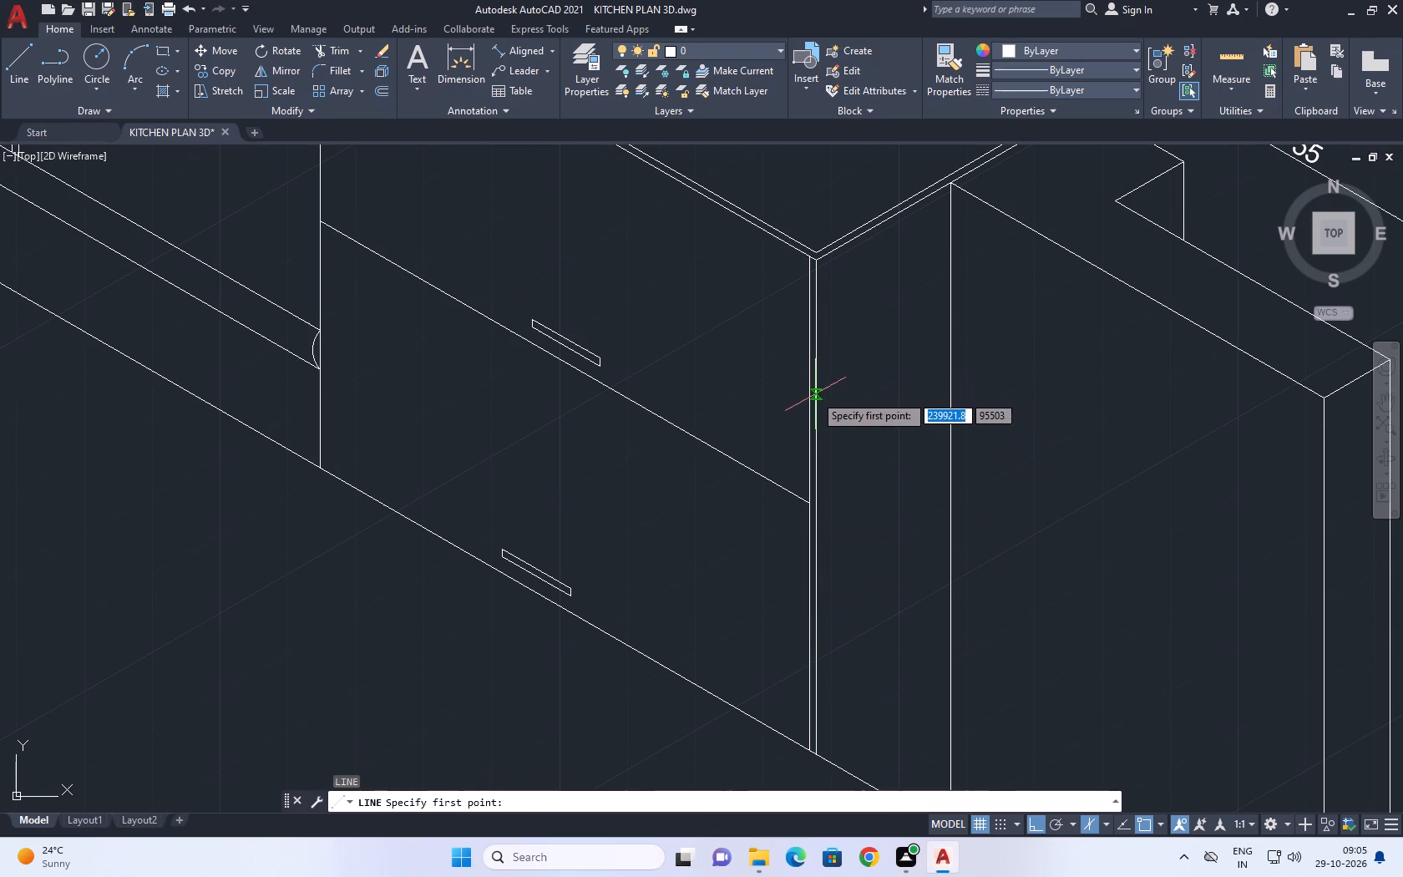
pyautogui.click(816, 383)
pyautogui.click(985, 314)
pyautogui.press('space')
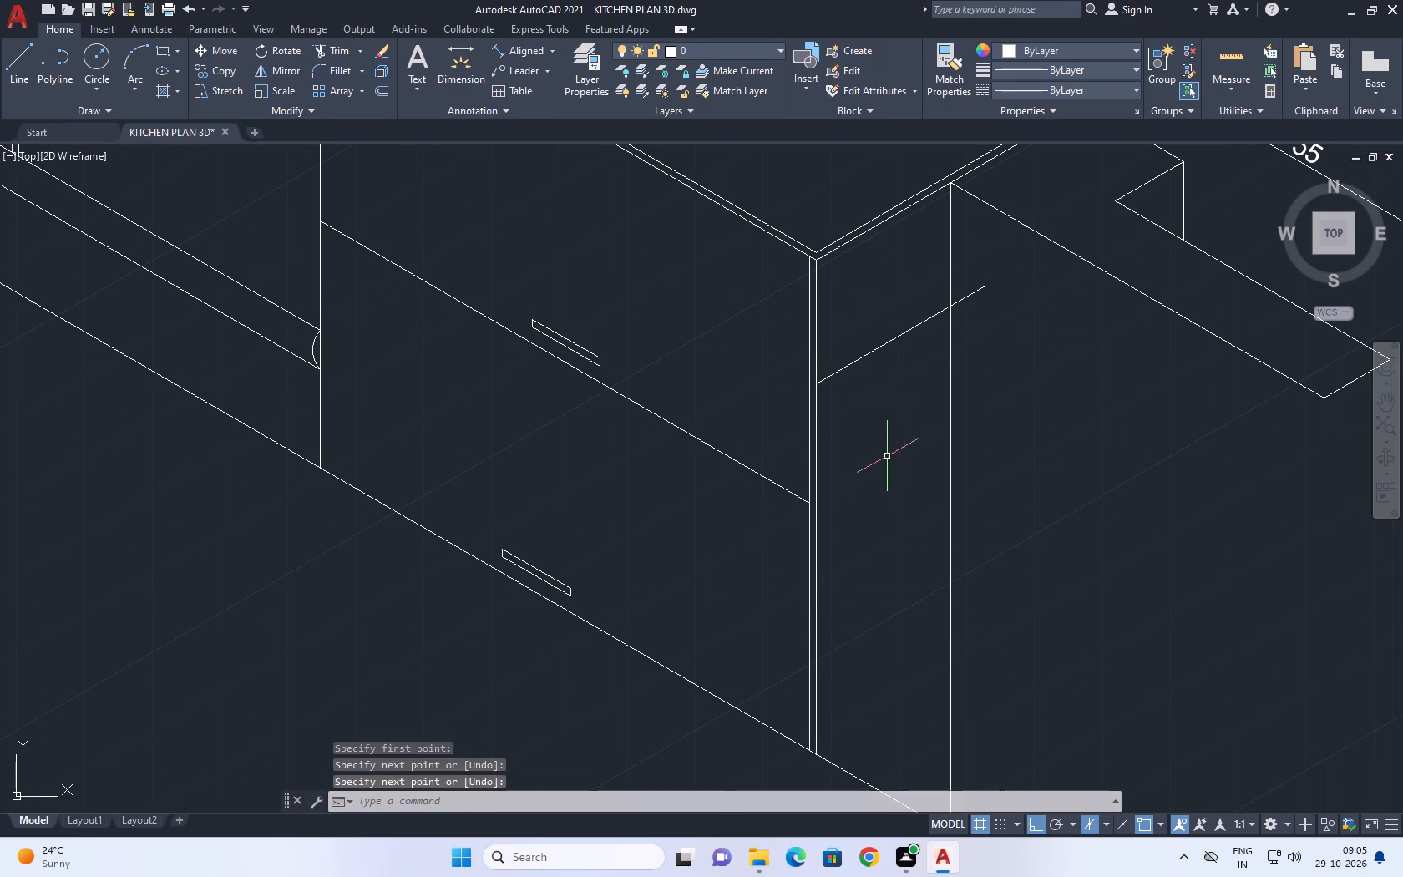
pyautogui.press('space')
pyautogui.click(818, 510)
pyautogui.click(1030, 420)
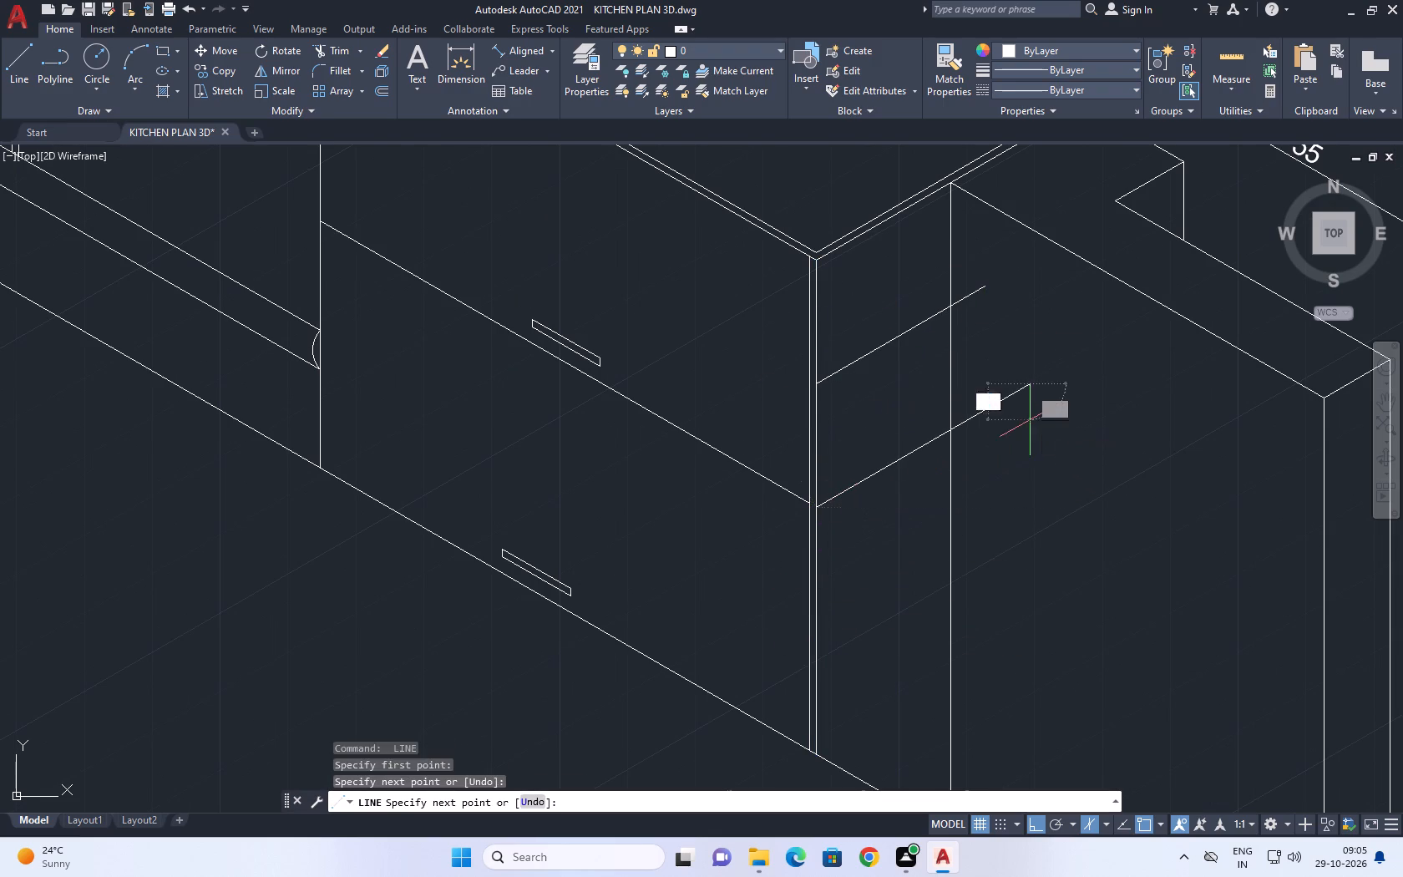
pyautogui.press('space')
pyautogui.press('space')
pyautogui.click(820, 631)
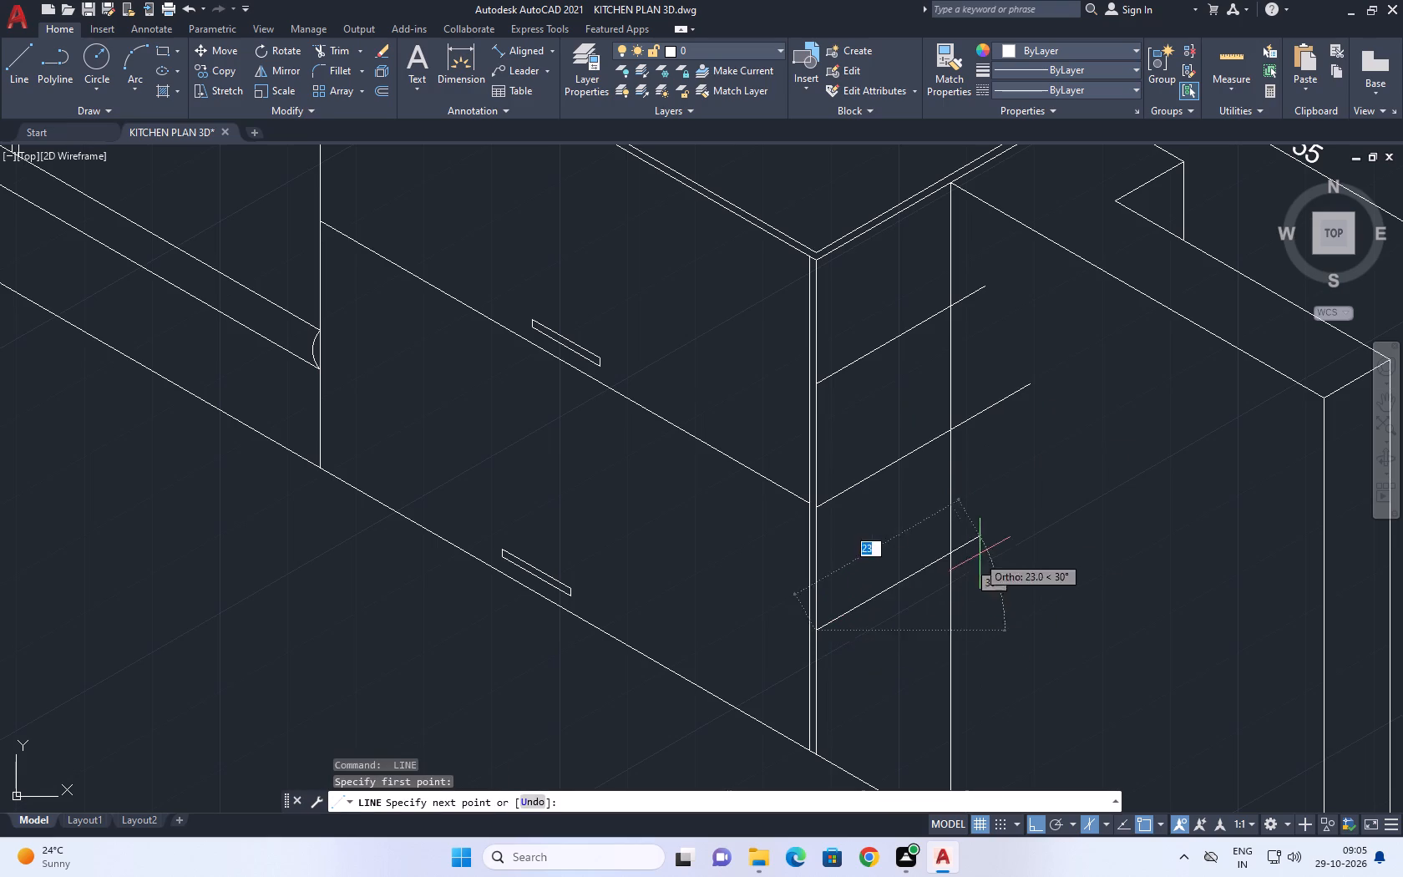
pyautogui.click(1015, 540)
pyautogui.press('Escape')
# Trim the three shelf lines where they extend beyond the rear vertical line.
pyautogui.write('tr')
pyautogui.press('space')
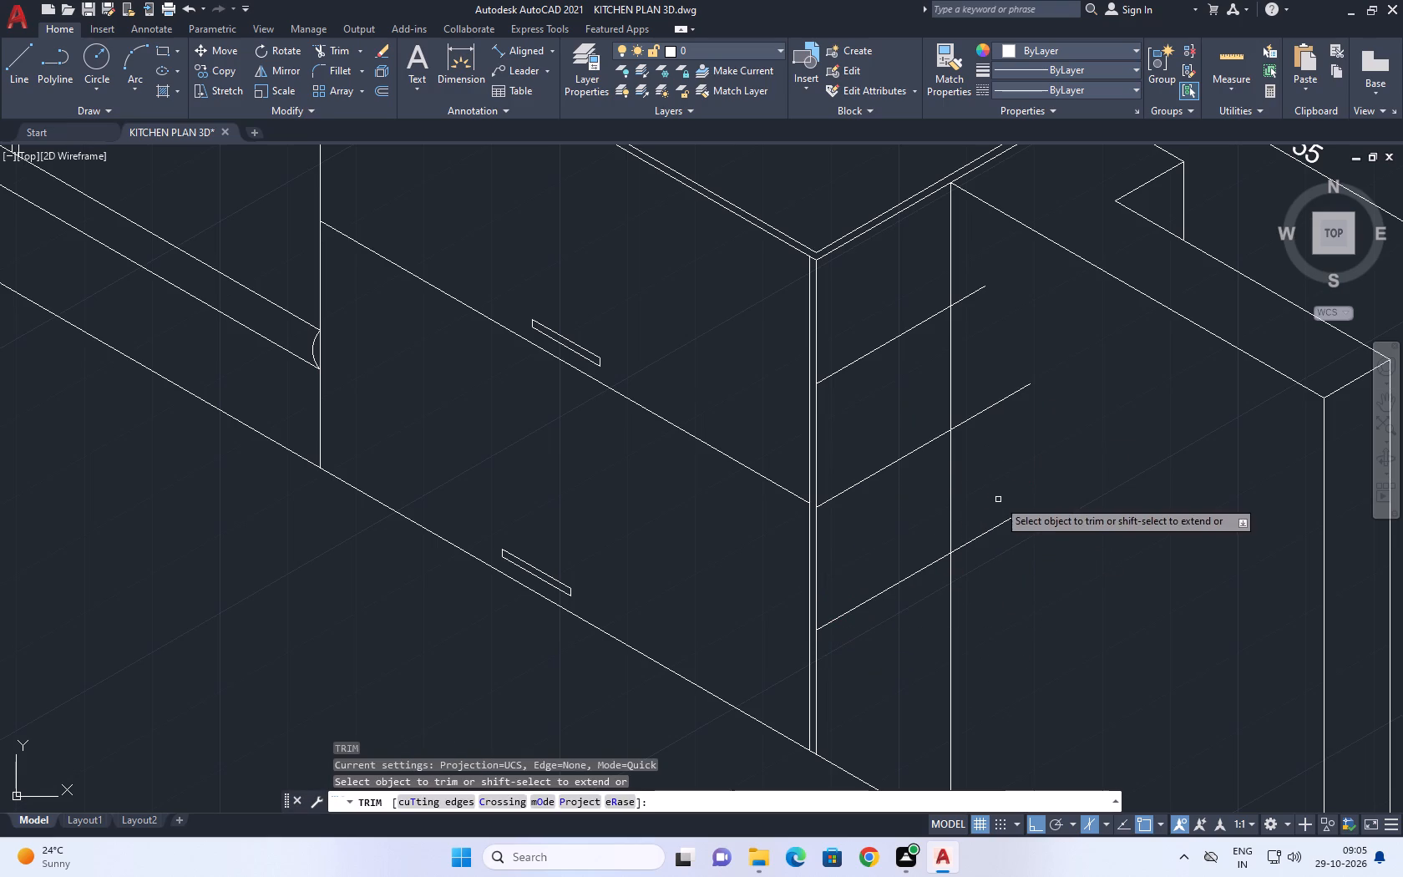
pyautogui.click(975, 282)
pyautogui.click(982, 567)
pyautogui.scroll(-2, 927, 459)
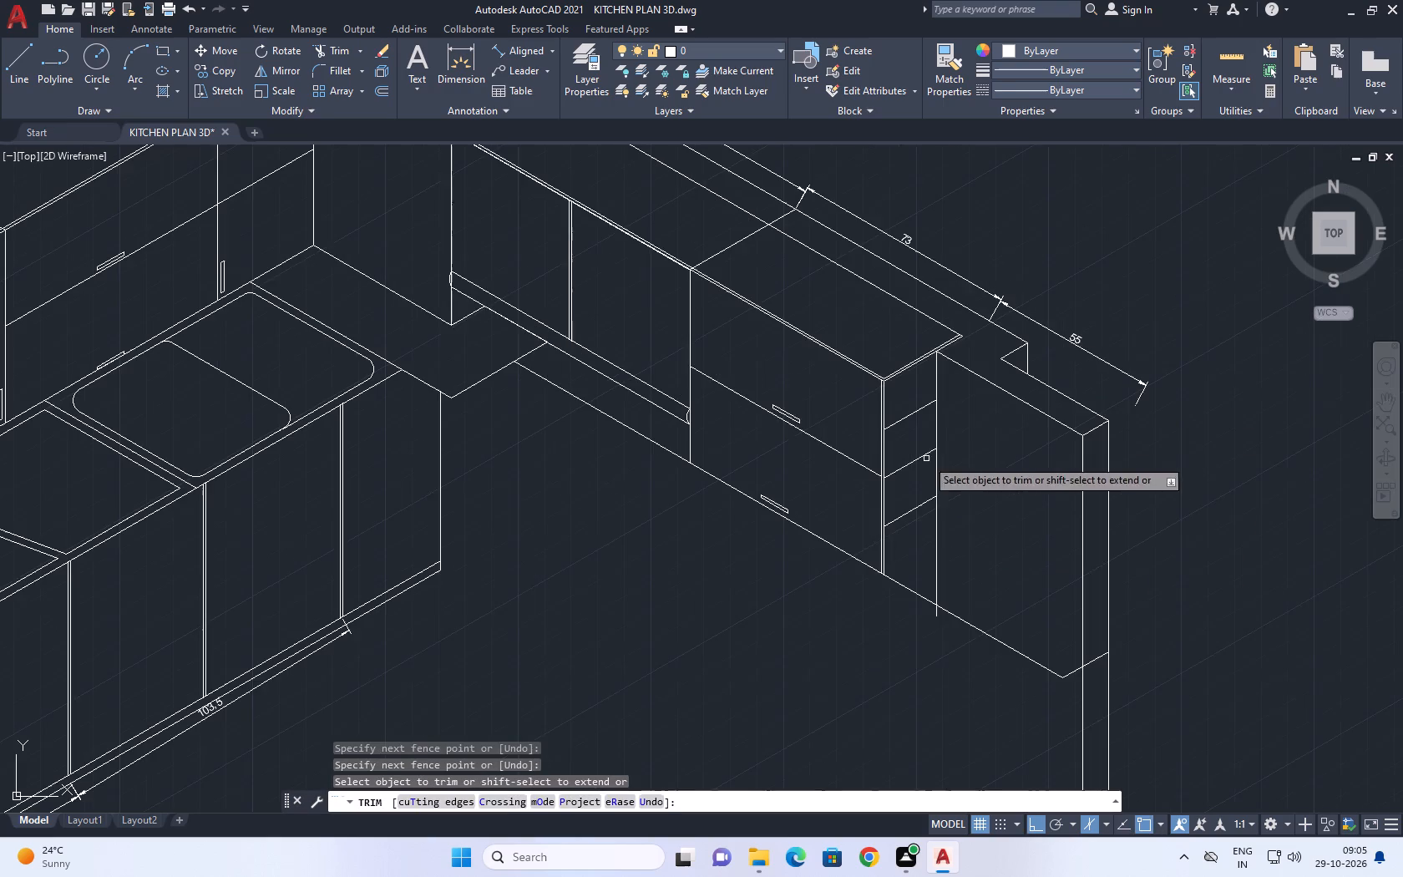
pyautogui.press('Escape')
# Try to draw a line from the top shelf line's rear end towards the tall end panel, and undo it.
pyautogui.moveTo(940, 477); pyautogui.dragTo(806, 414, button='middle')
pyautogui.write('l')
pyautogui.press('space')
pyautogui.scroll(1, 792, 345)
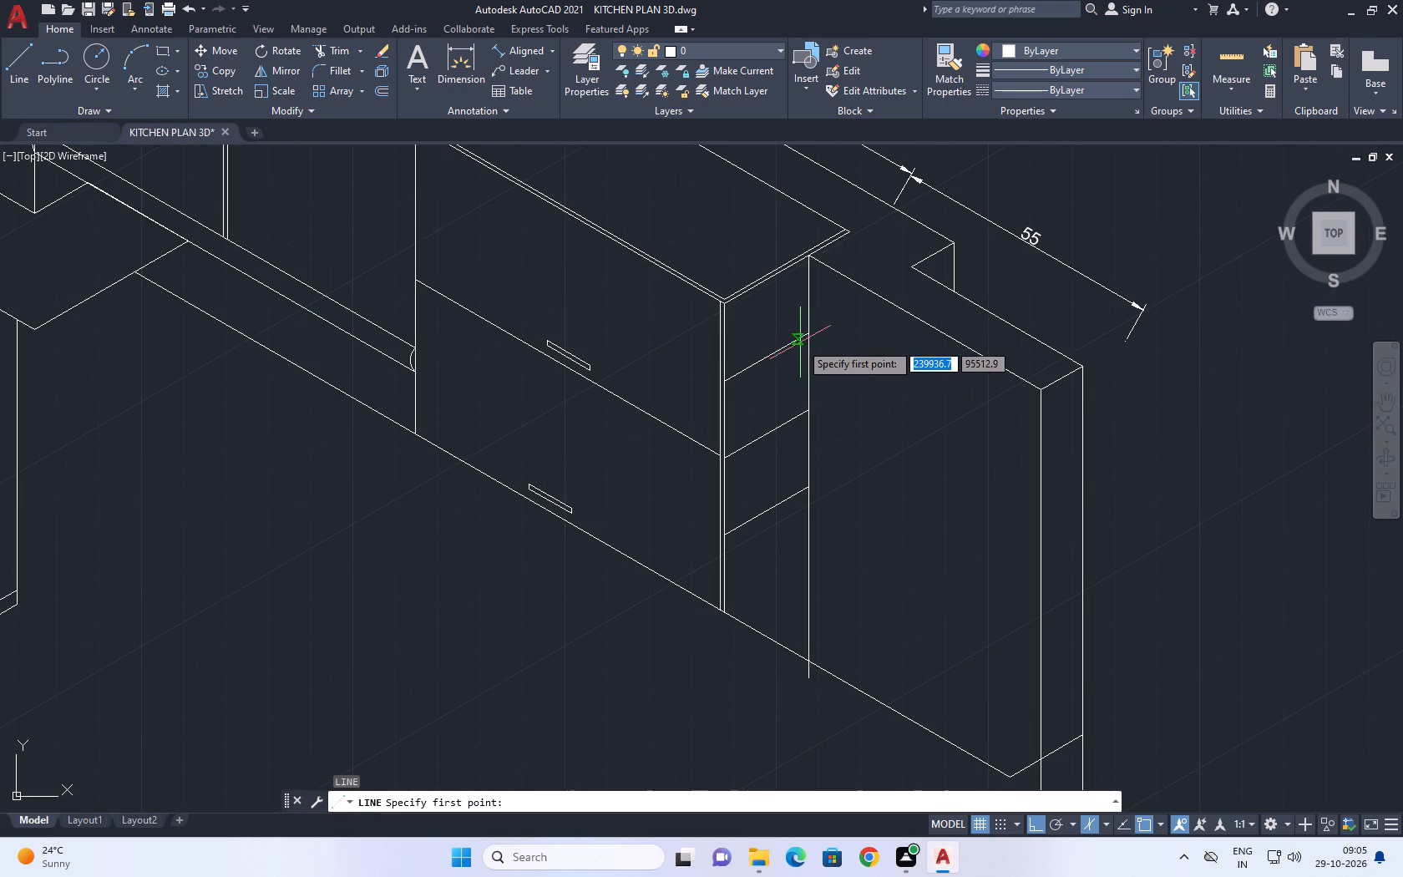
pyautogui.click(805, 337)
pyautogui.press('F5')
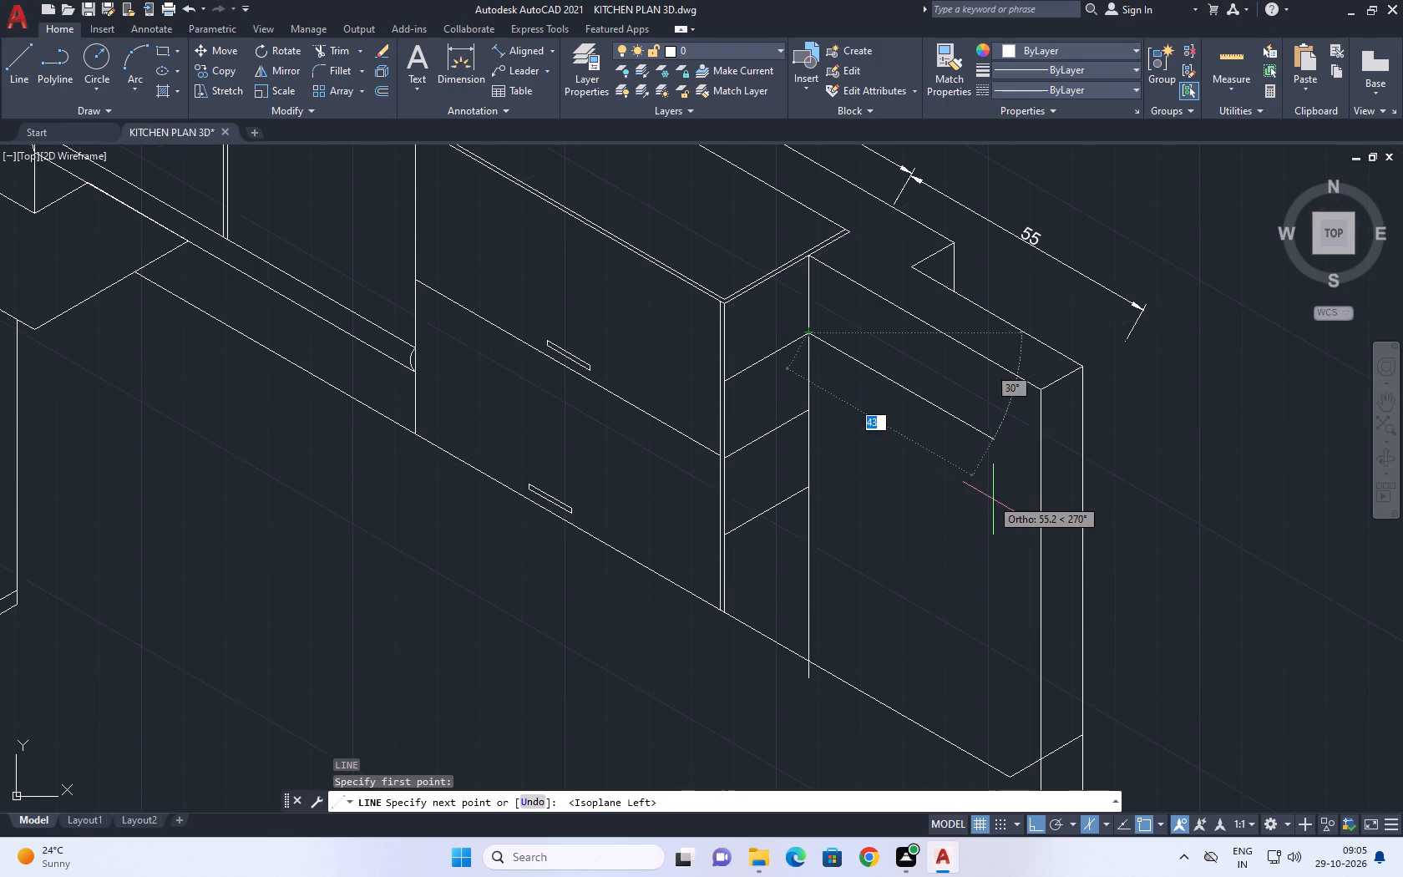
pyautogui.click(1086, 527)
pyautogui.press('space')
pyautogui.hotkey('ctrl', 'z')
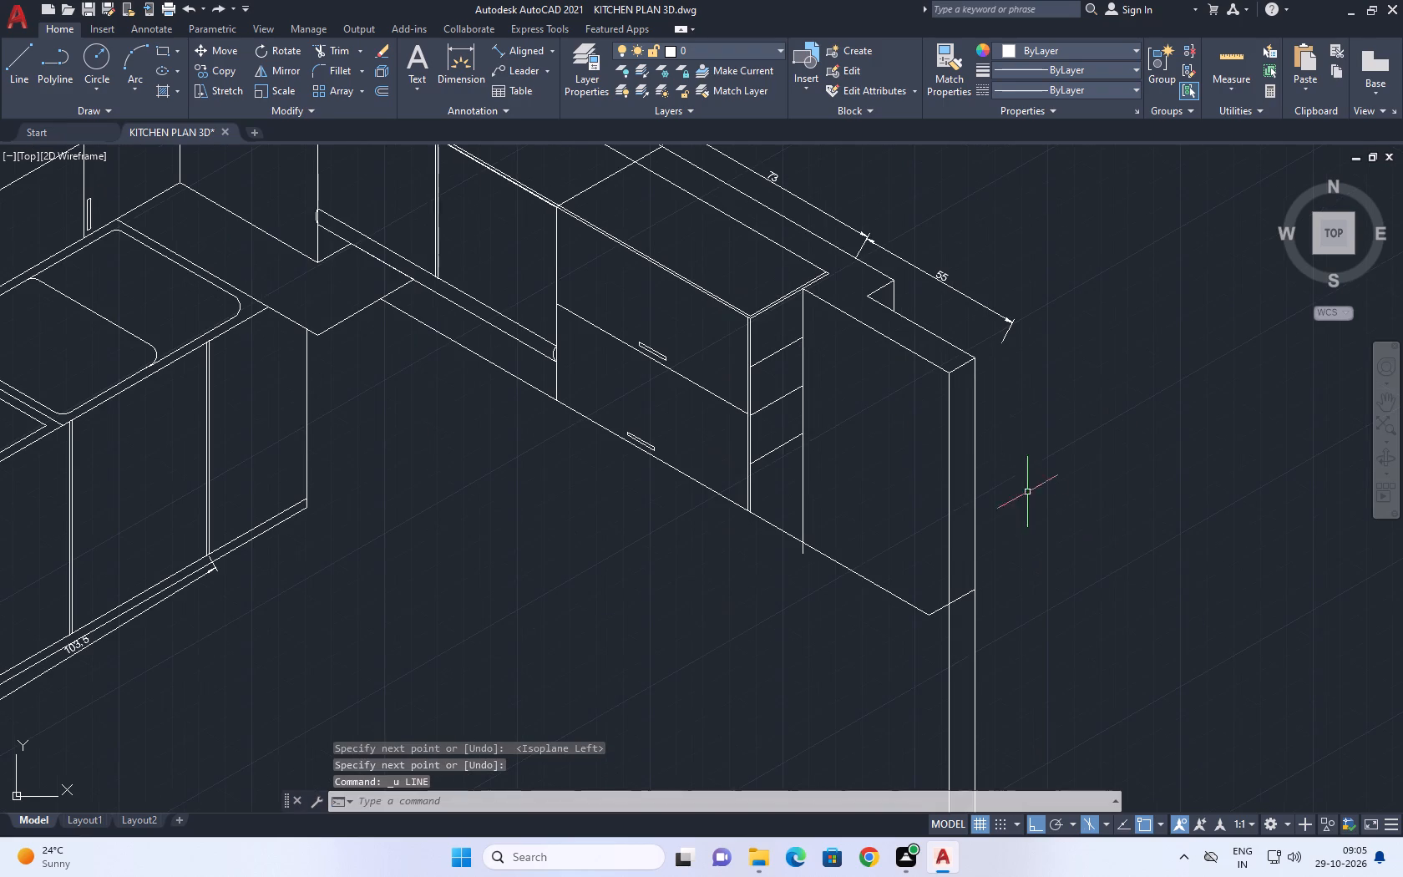
# In the left isoplane, draw three parallel lines from the rear ends of the shelf lines past the tall end panel.
pyautogui.write('l')
pyautogui.press('space')
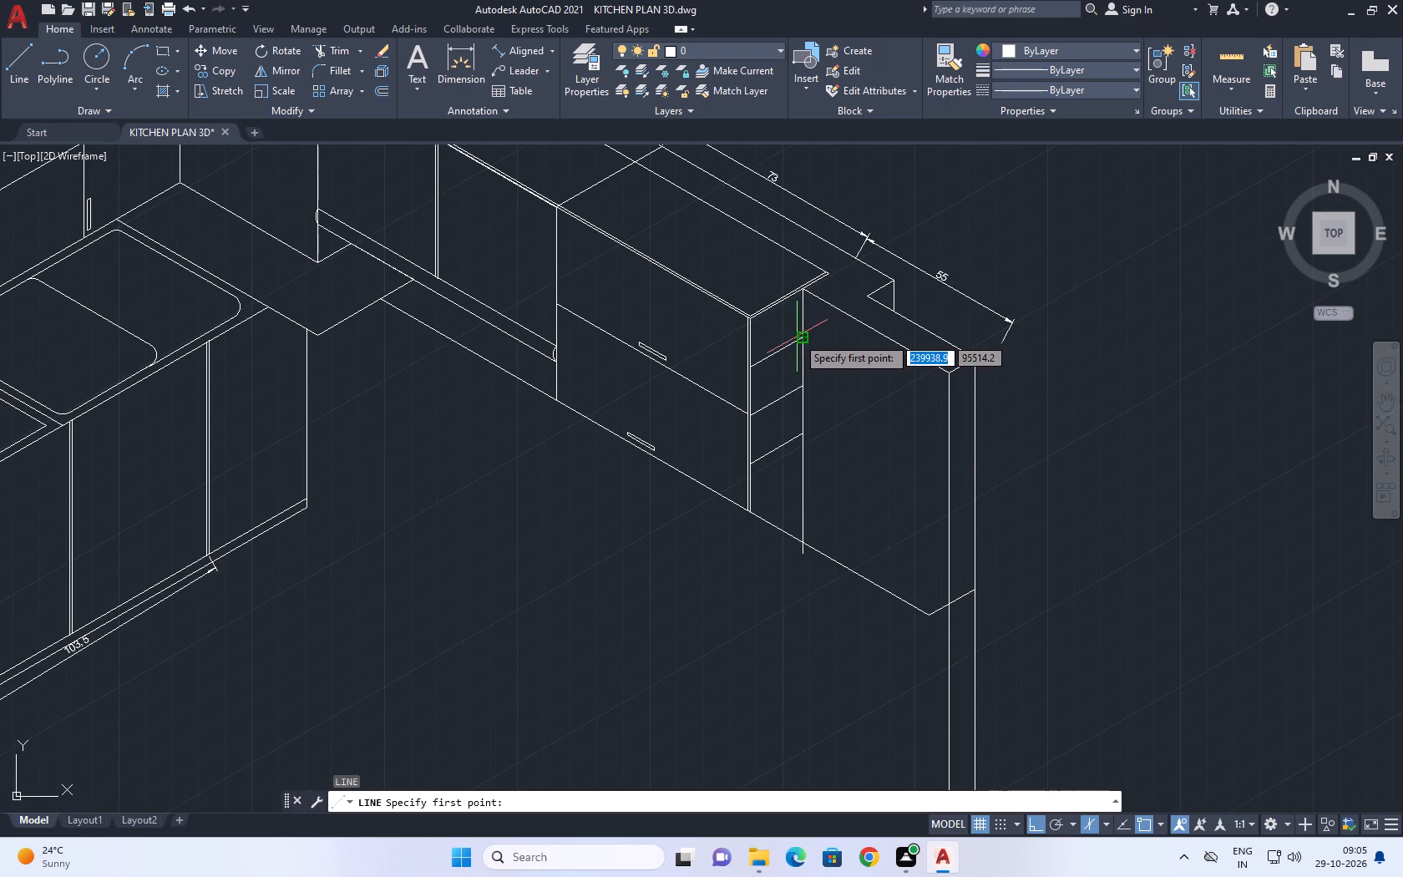
pyautogui.click(800, 339)
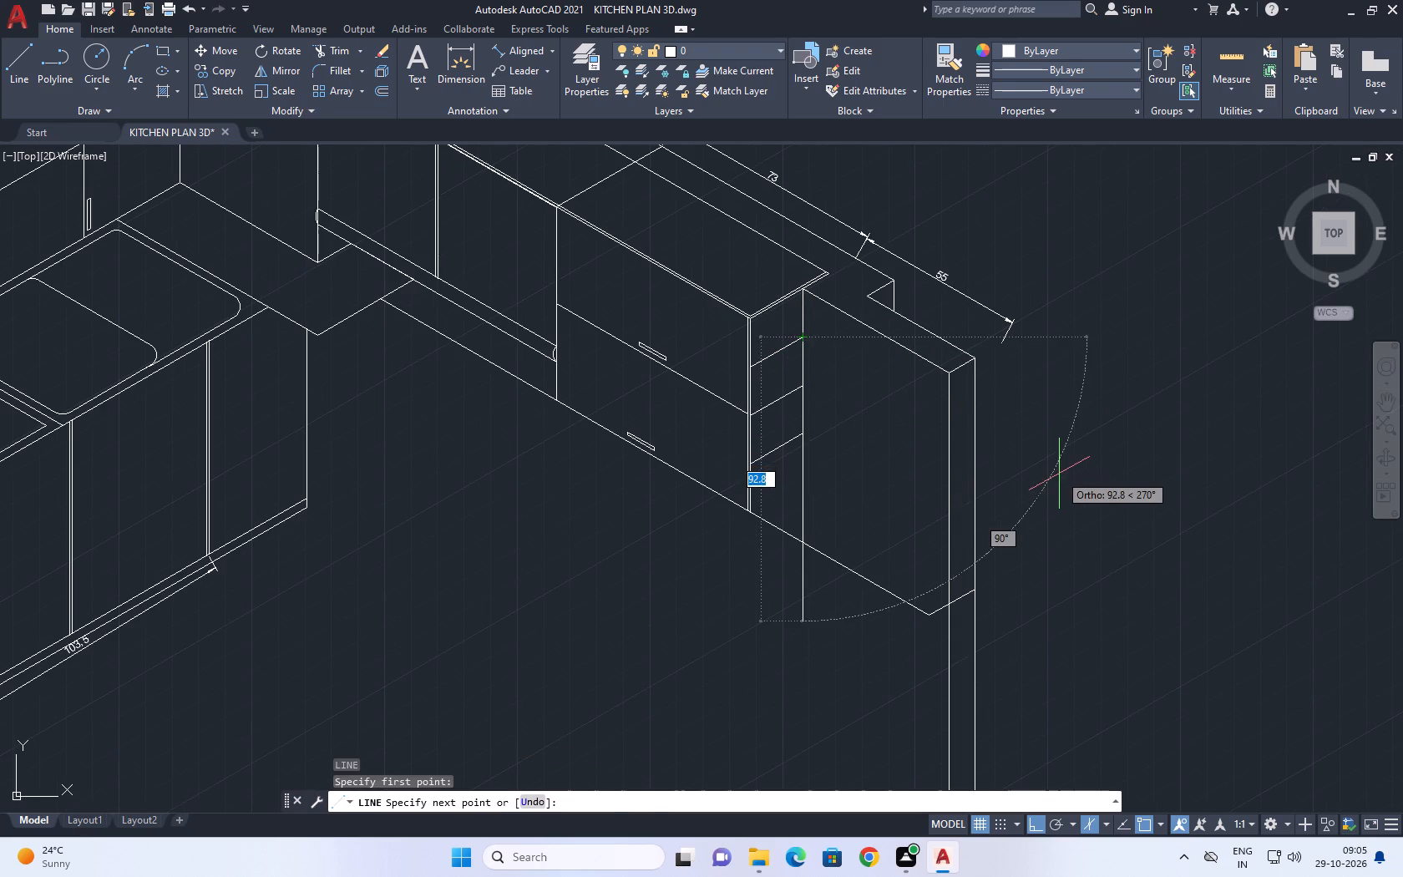
pyautogui.press('F5')
pyautogui.click(1059, 474)
pyautogui.press('space')
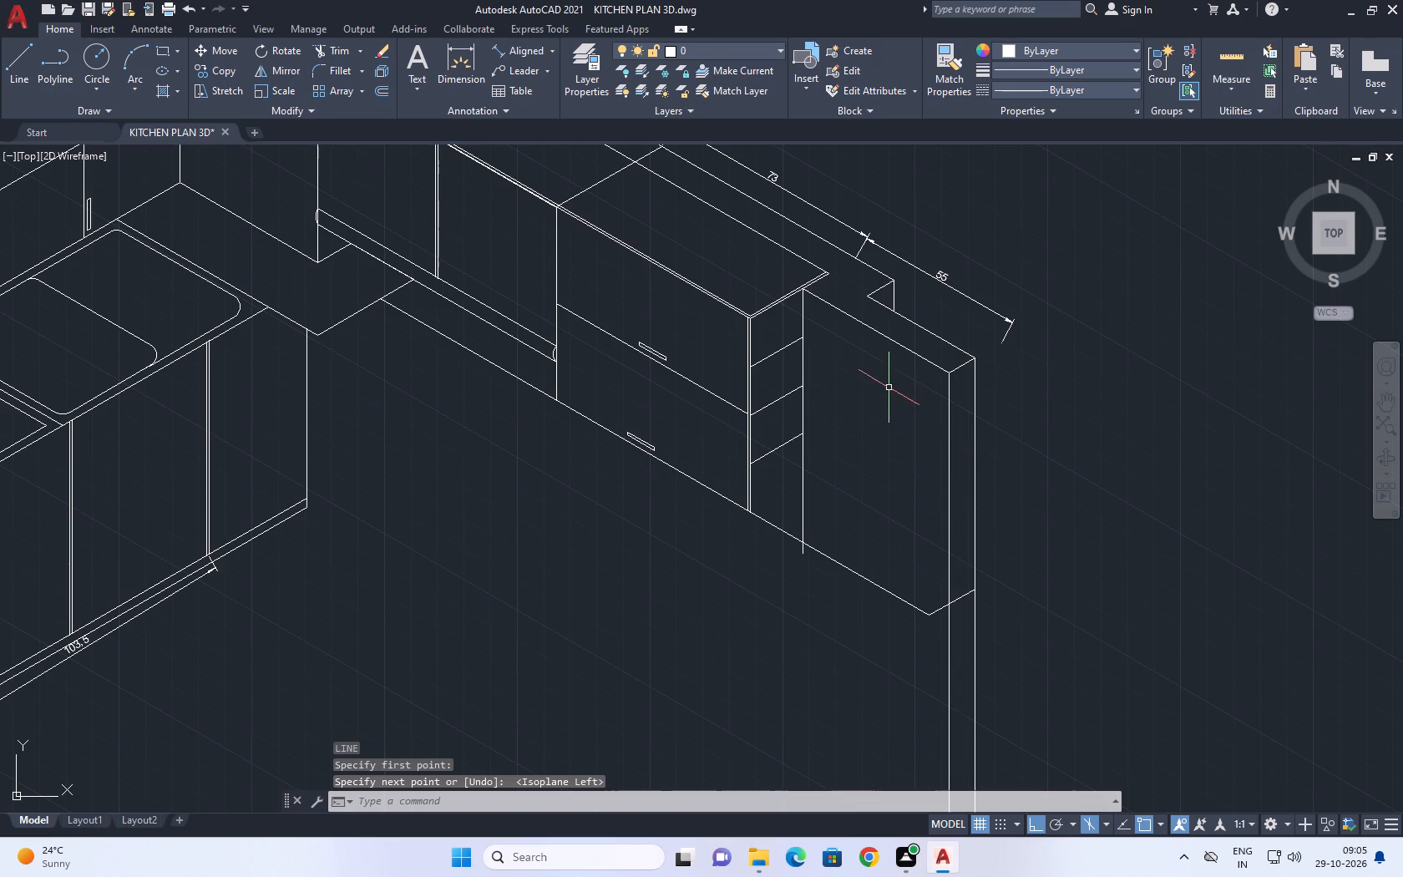
pyautogui.press('space')
pyautogui.click(802, 339)
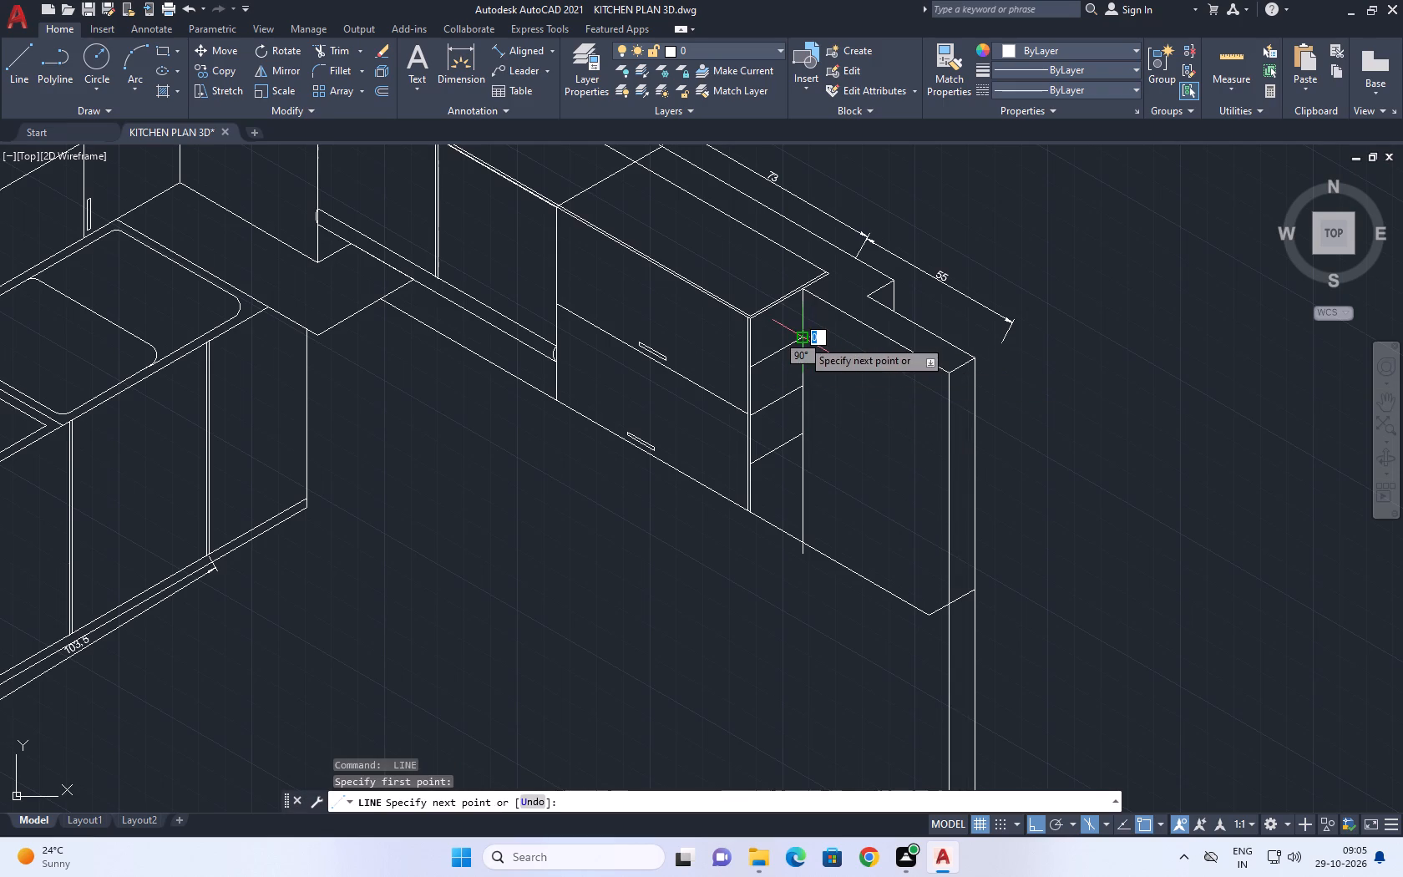
pyautogui.click(1032, 453)
pyautogui.press('space')
pyautogui.press('space')
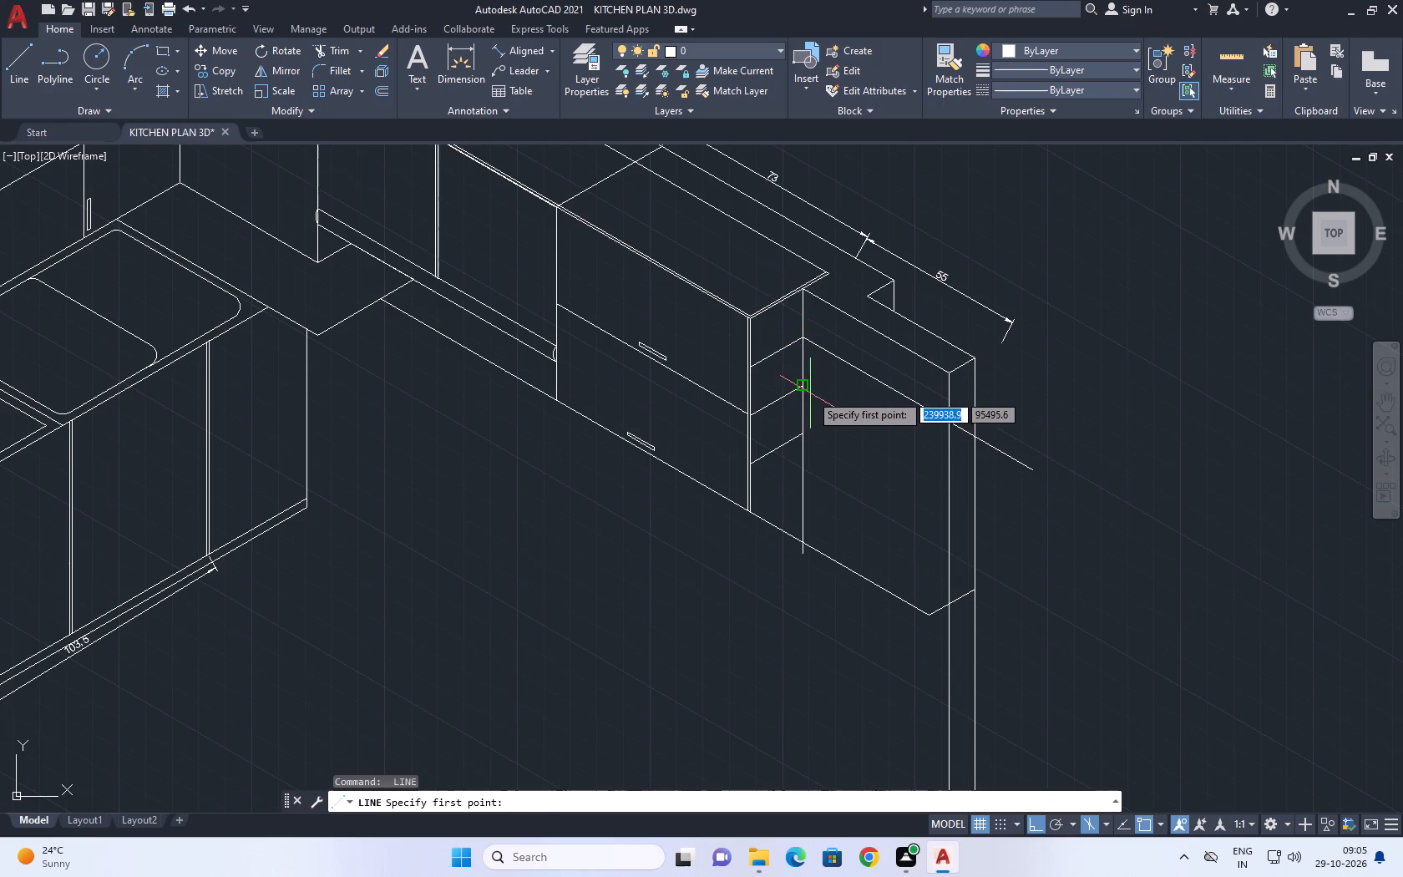
pyautogui.click(807, 388)
pyautogui.click(1010, 499)
pyautogui.press('space')
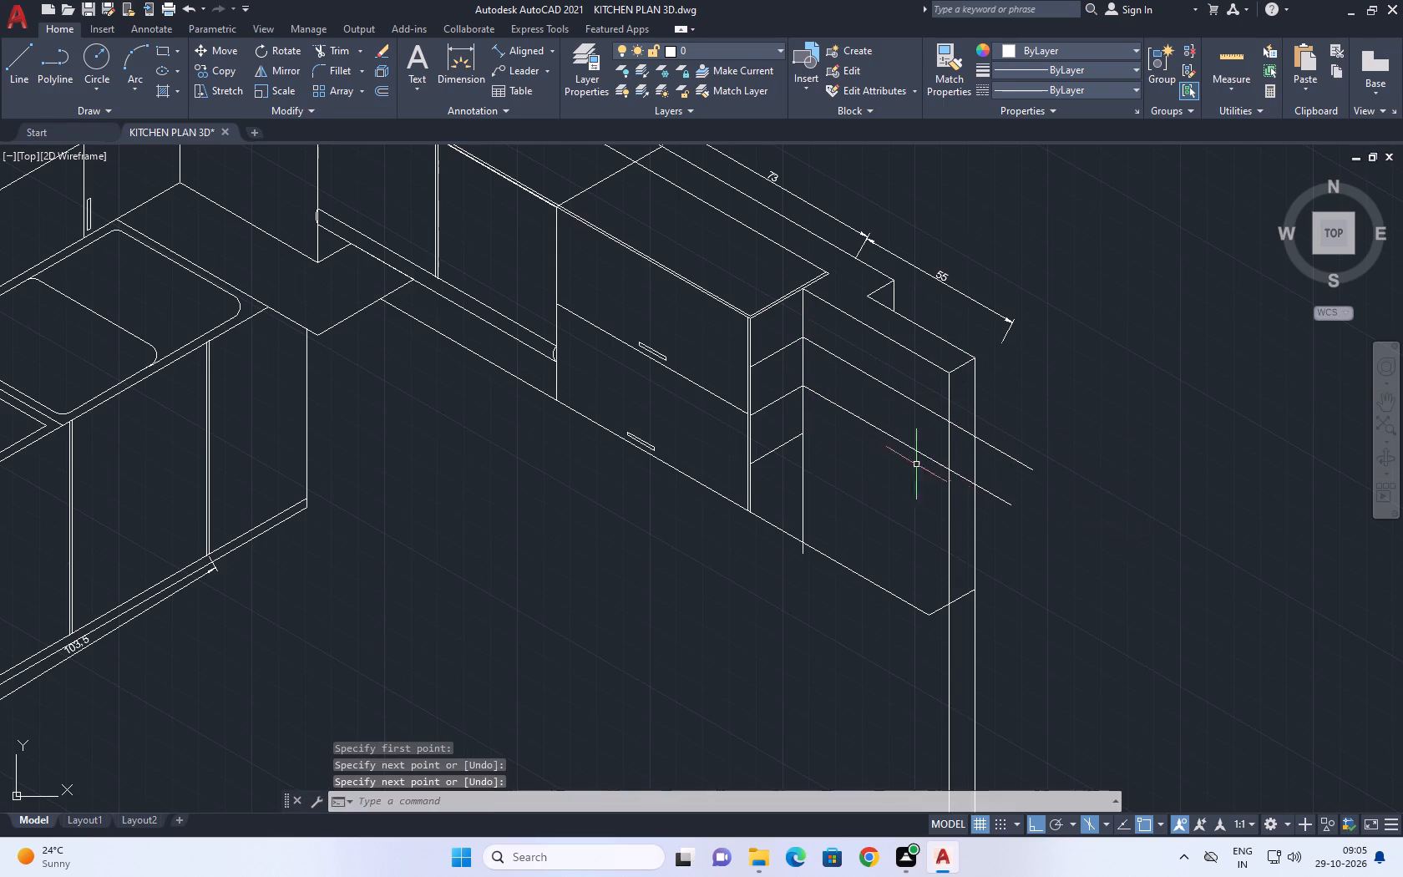
pyautogui.press('space')
pyautogui.click(805, 433)
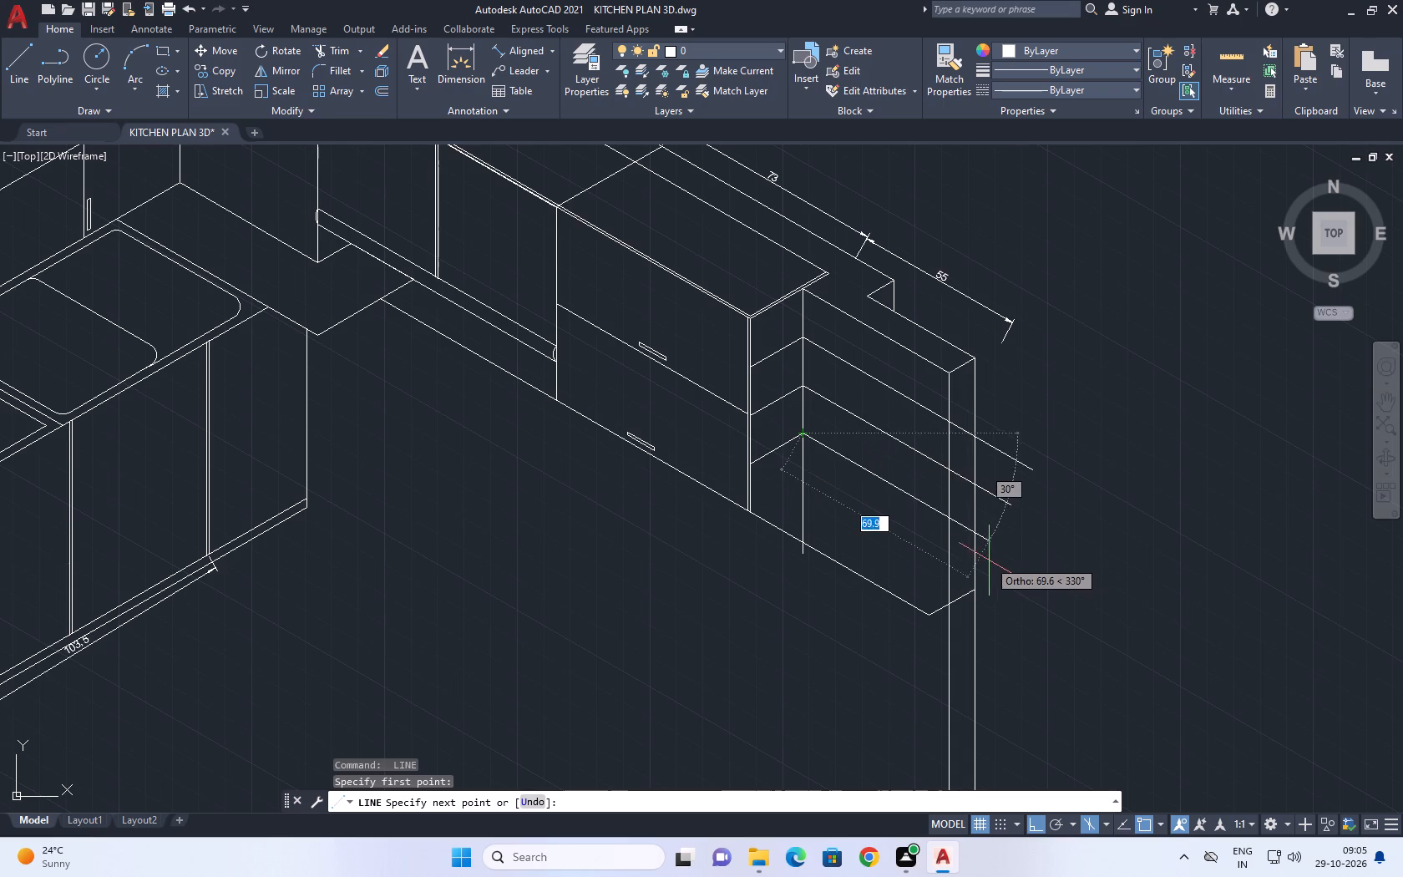
pyautogui.click(1005, 560)
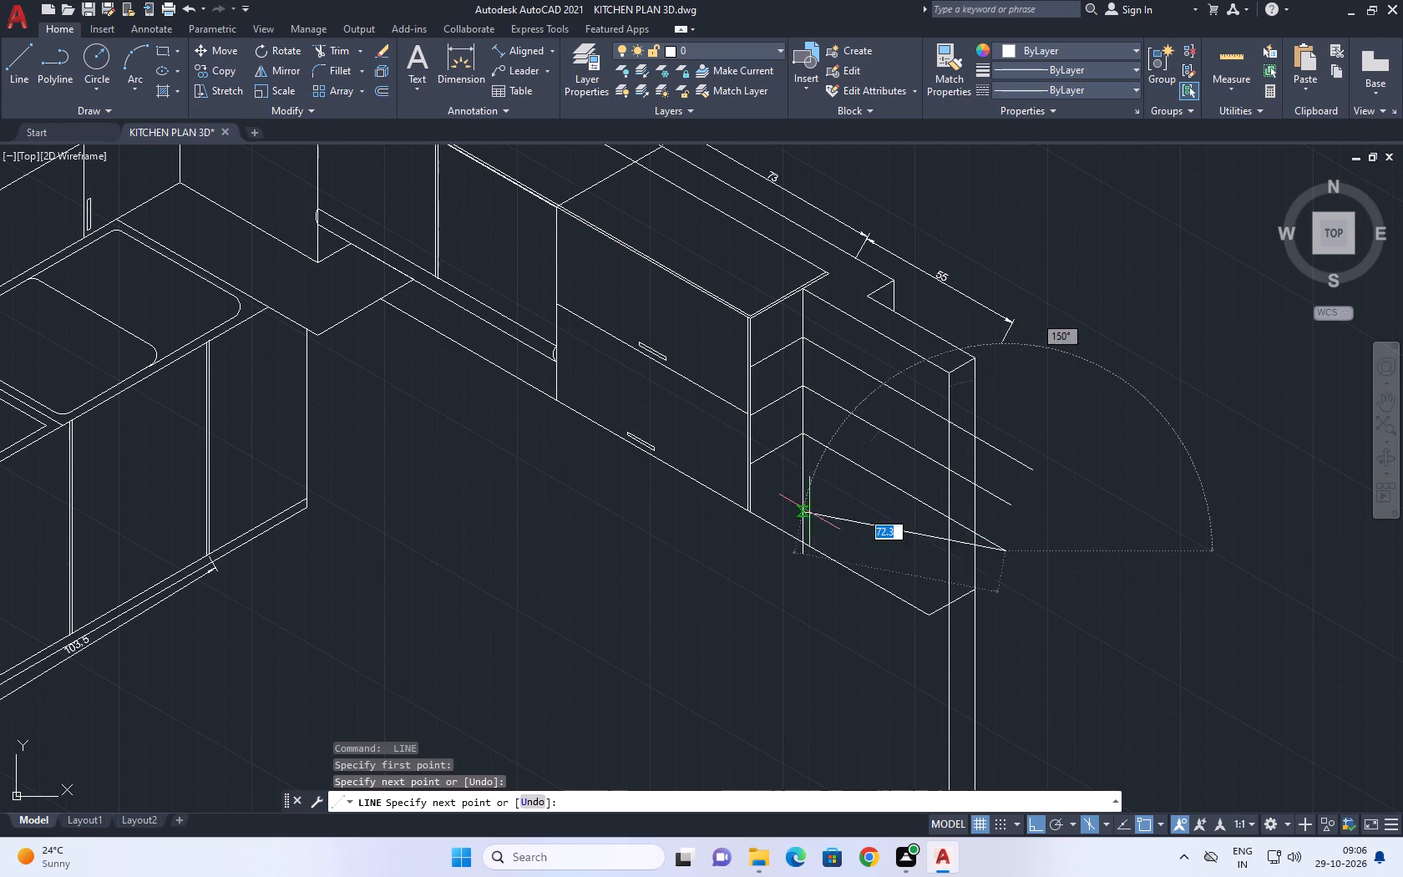
pyautogui.press('space')
# Draw the bottom shelf outline from the cabinet's lower corner back at 30°, turning parallel to the shelves past the end panel.
pyautogui.moveTo(775, 509); pyautogui.dragTo(636, 479, button='middle')
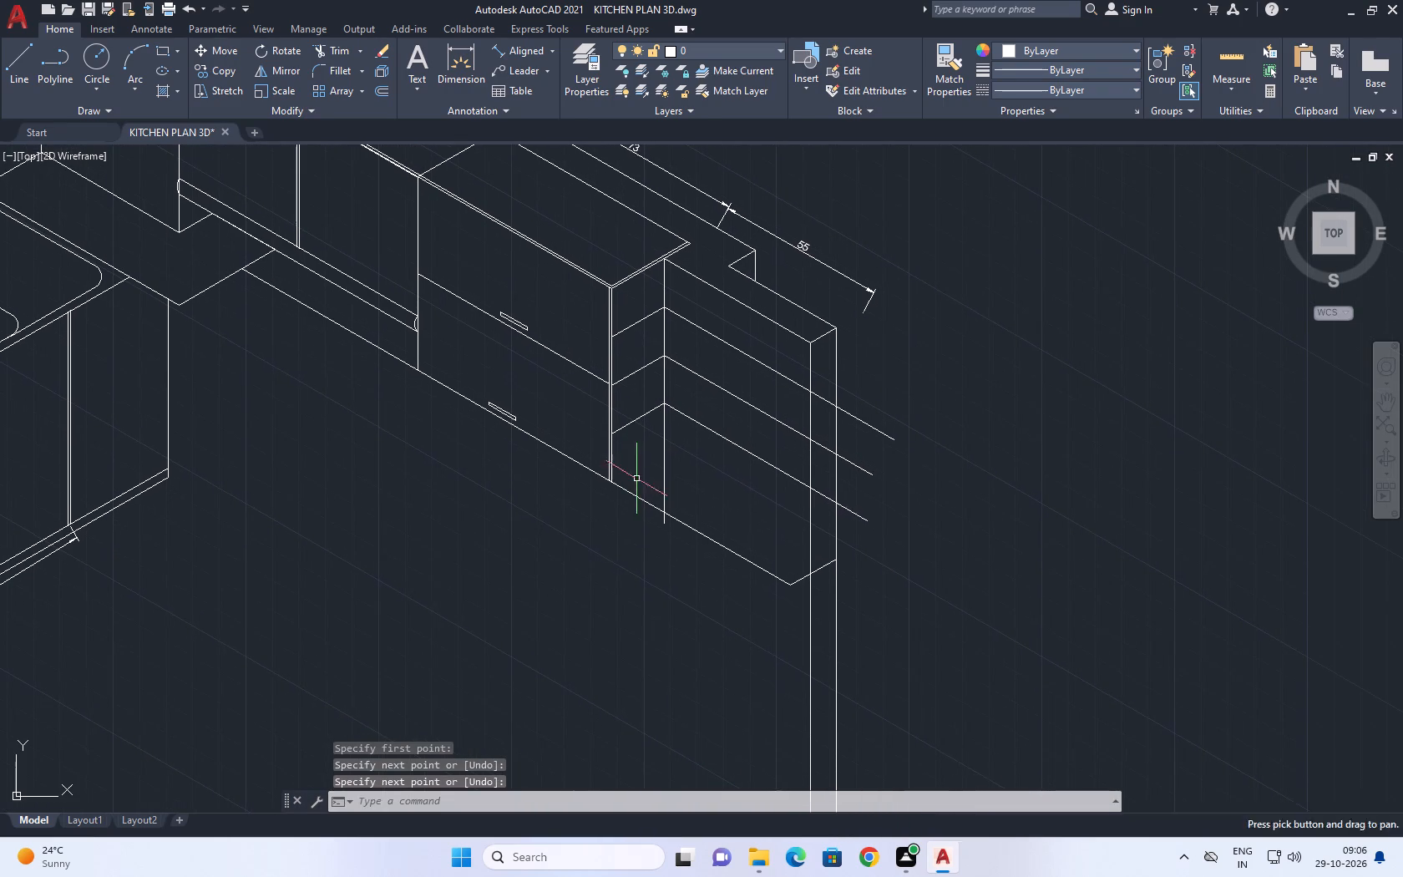
pyautogui.press('space')
pyautogui.scroll(1, 617, 486)
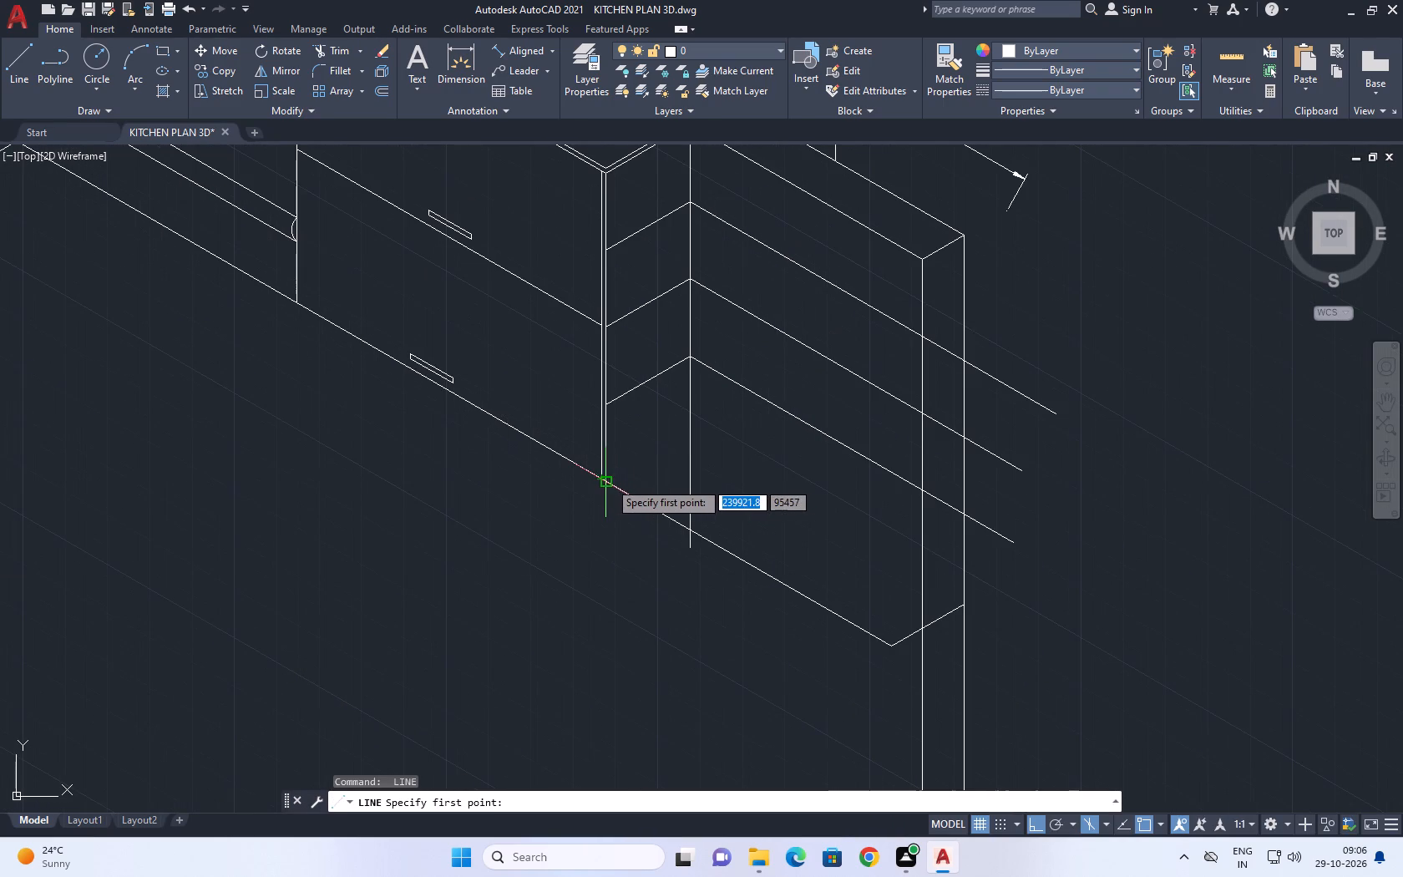
pyautogui.click(611, 480)
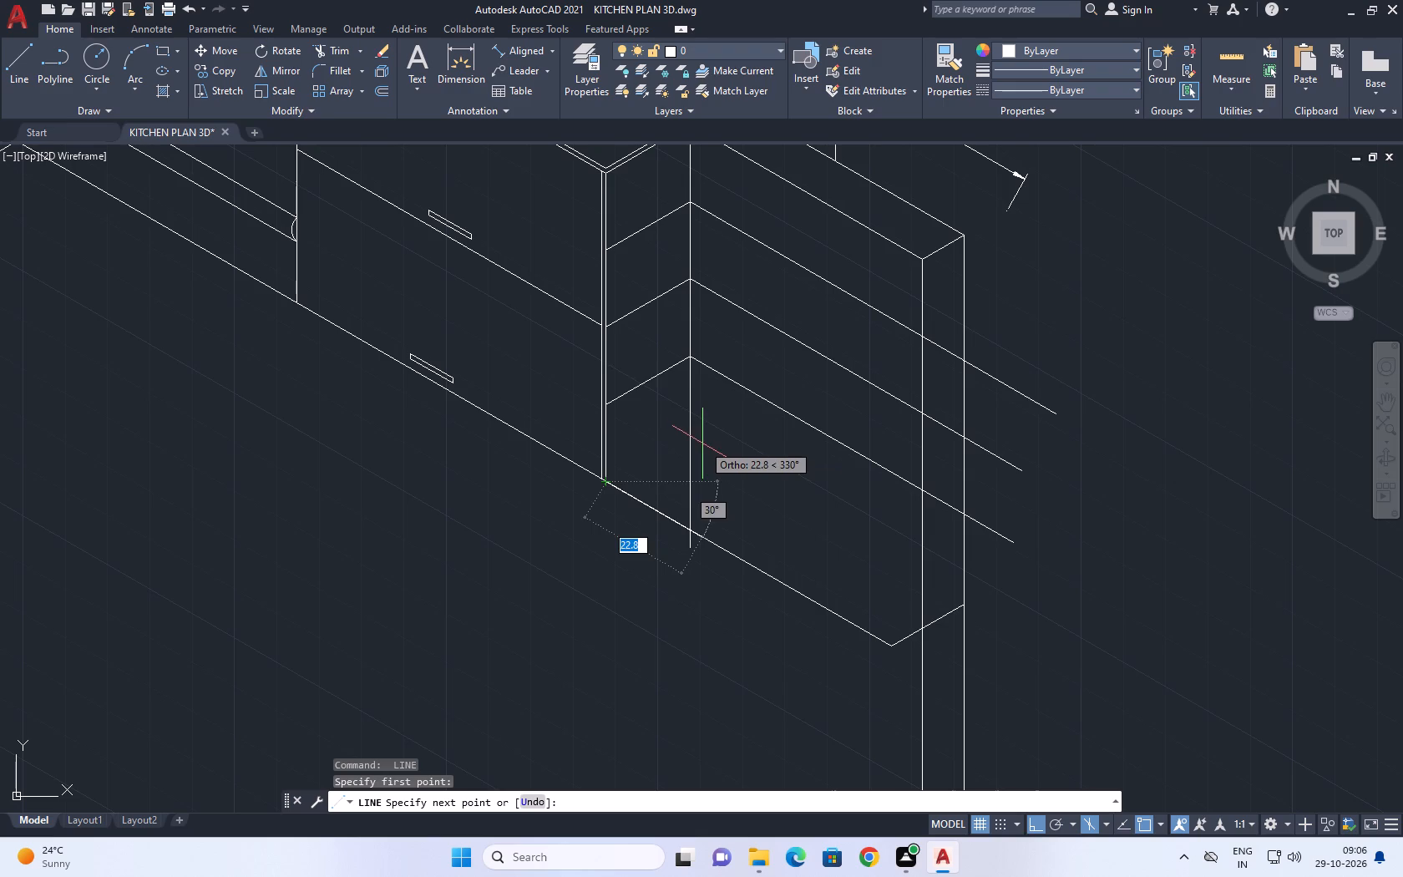
pyautogui.press('F5')
pyautogui.click(708, 426)
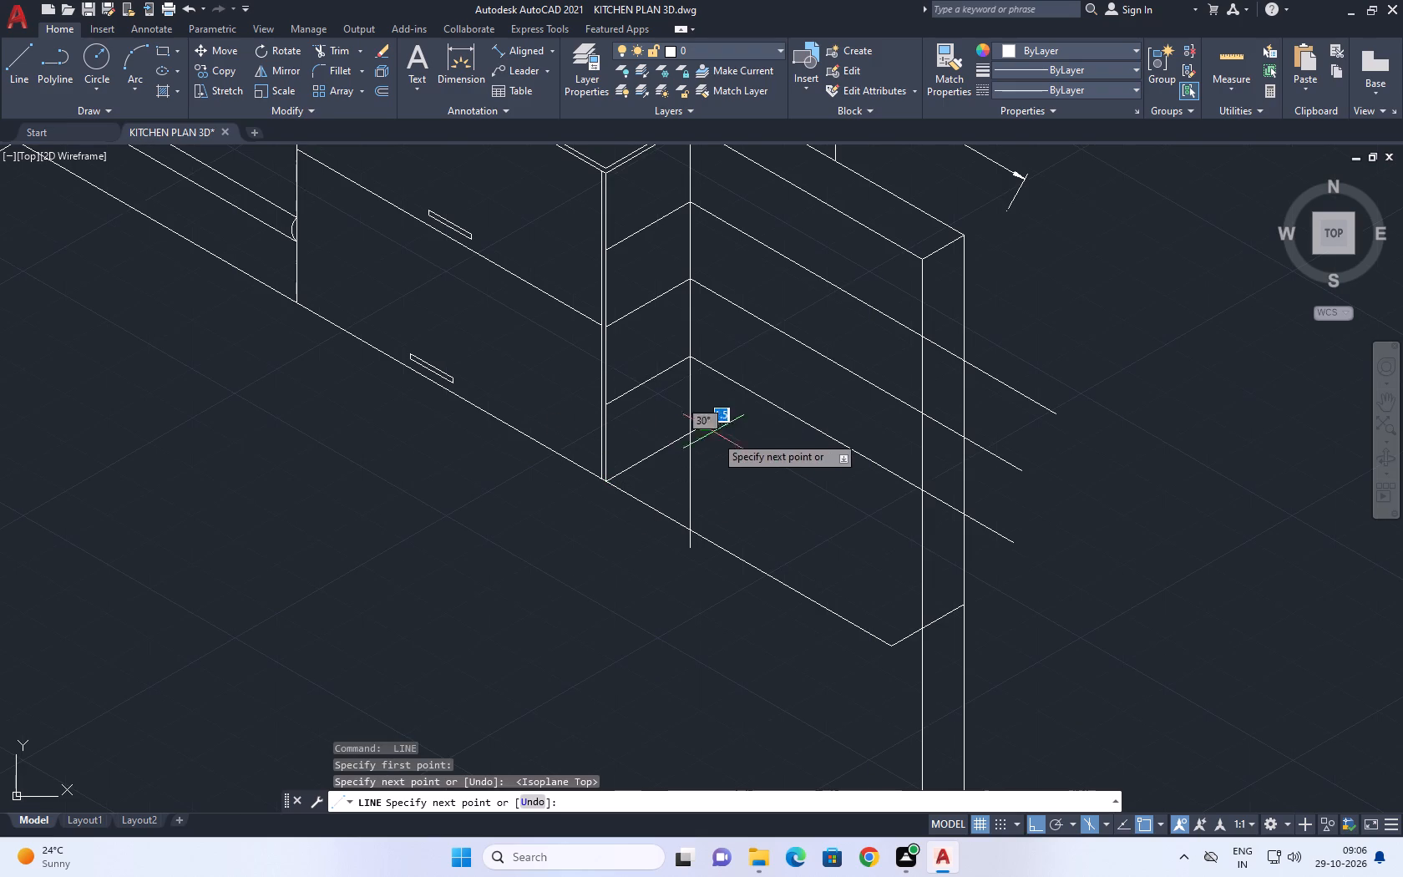
pyautogui.click(977, 599)
pyautogui.press('space')
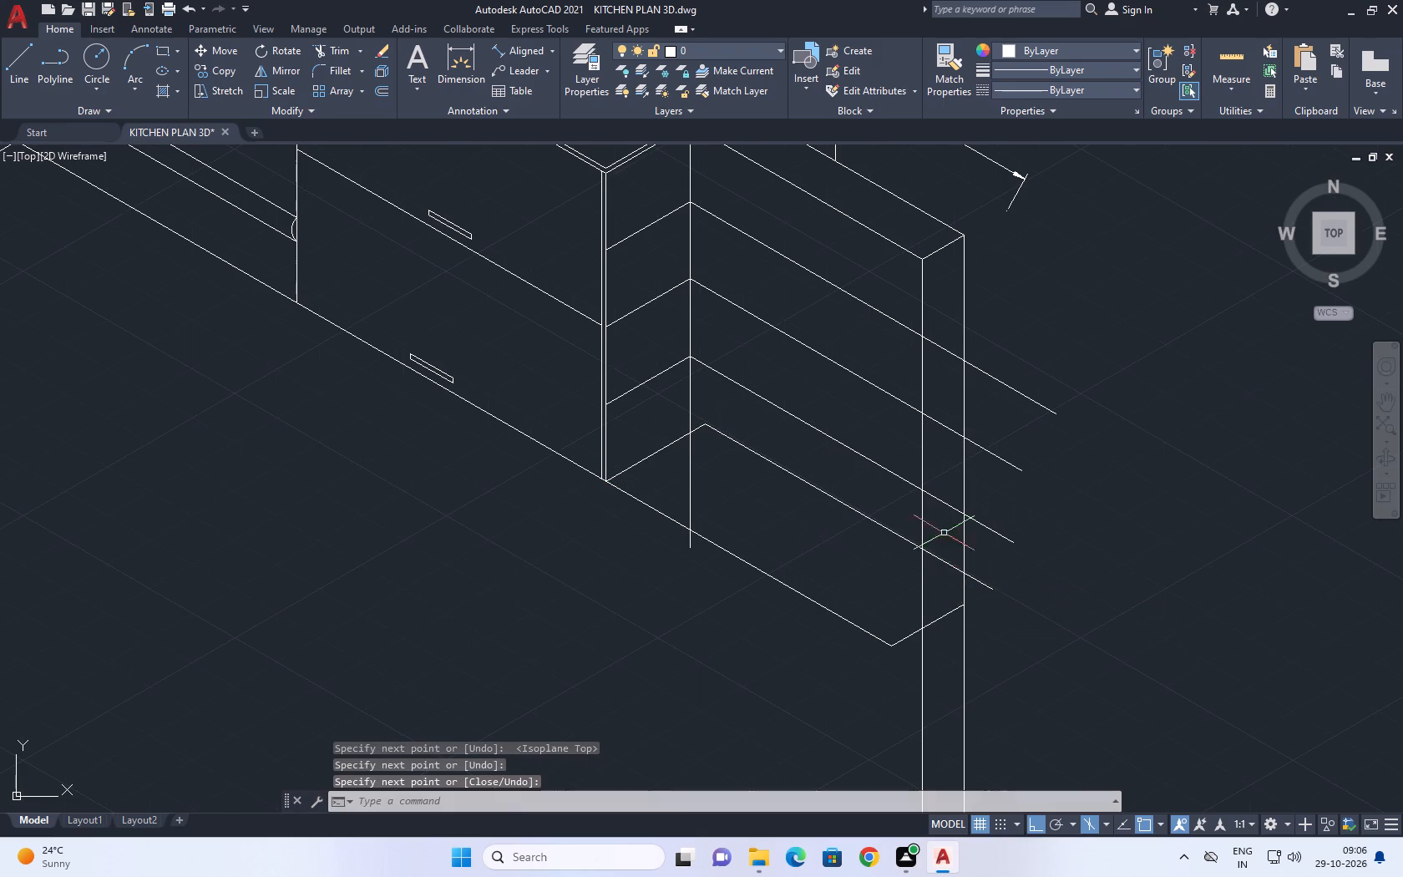
# Trim the four long shelf lines back to the inner vertical edge of the end panel.
pyautogui.moveTo(842, 455); pyautogui.dragTo(918, 569, button='middle')
pyautogui.press('t')
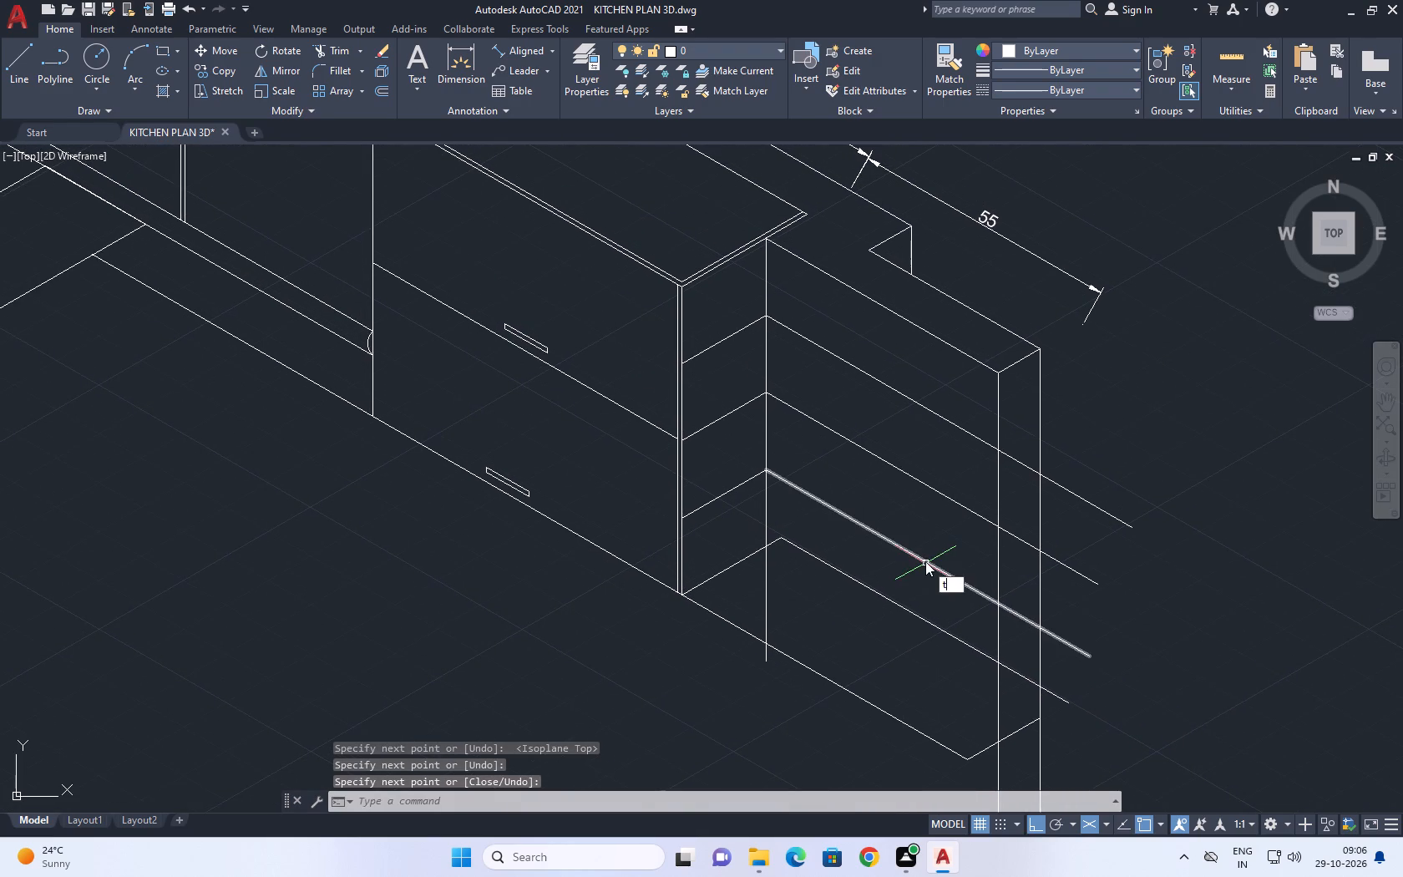
pyautogui.press('r')
pyautogui.press('space')
pyautogui.click(1086, 466)
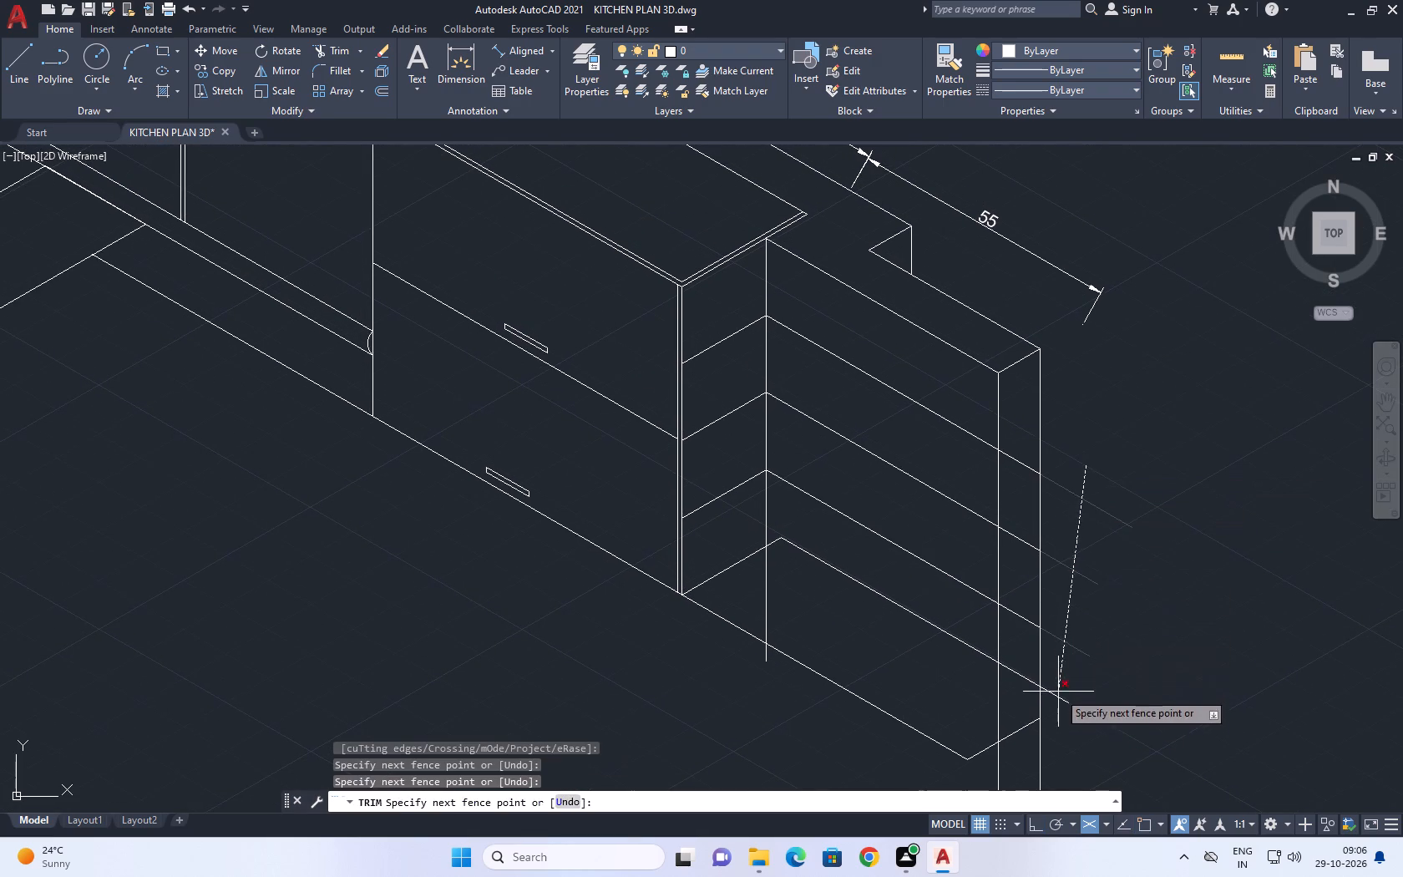
pyautogui.click(1057, 702)
pyautogui.click(1021, 444)
pyautogui.click(1013, 698)
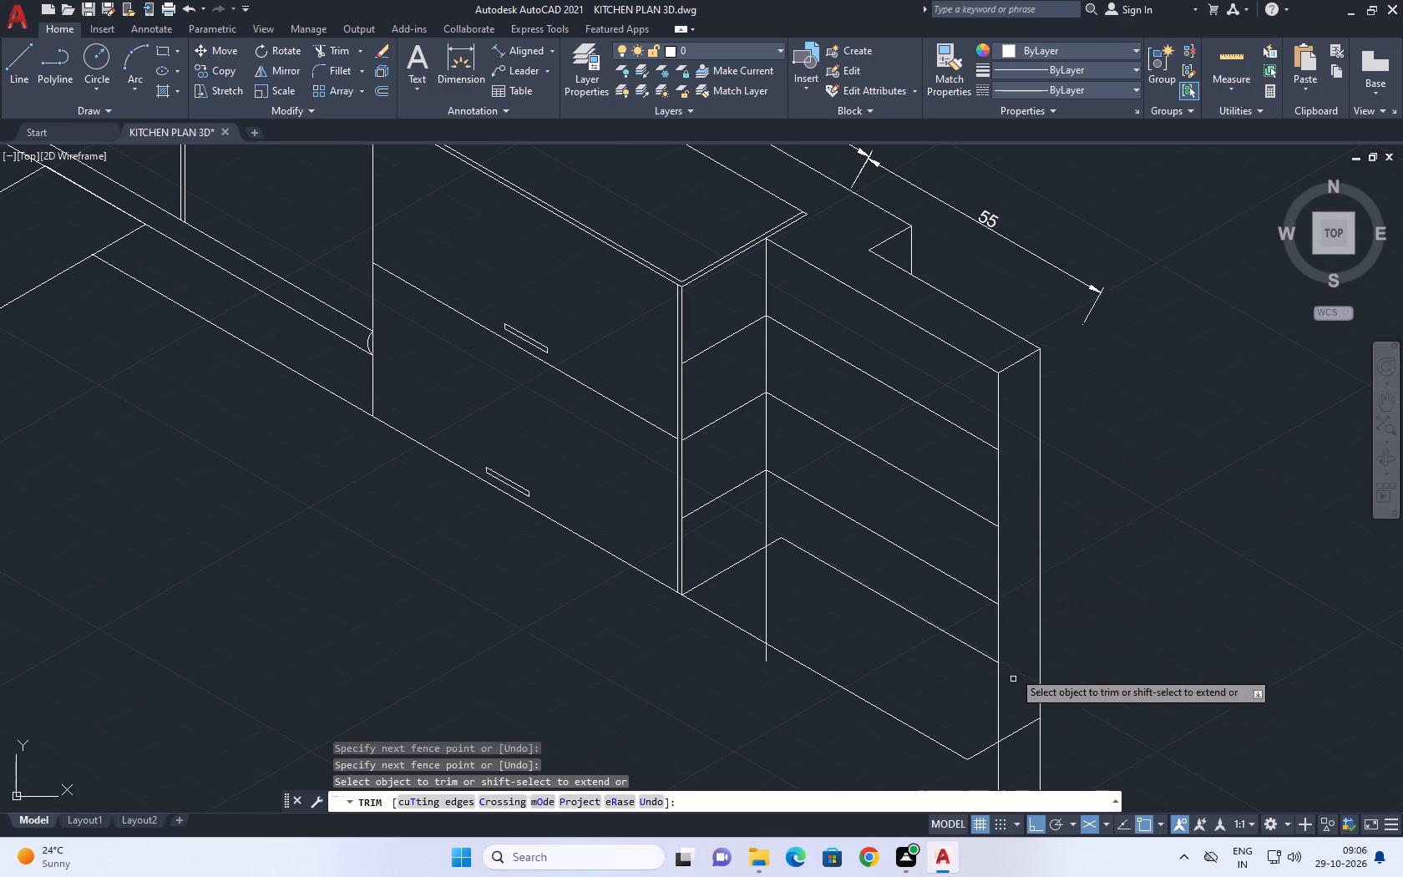
pyautogui.moveTo(1005, 510); pyautogui.dragTo(956, 609, button='middle')
pyautogui.press('space')
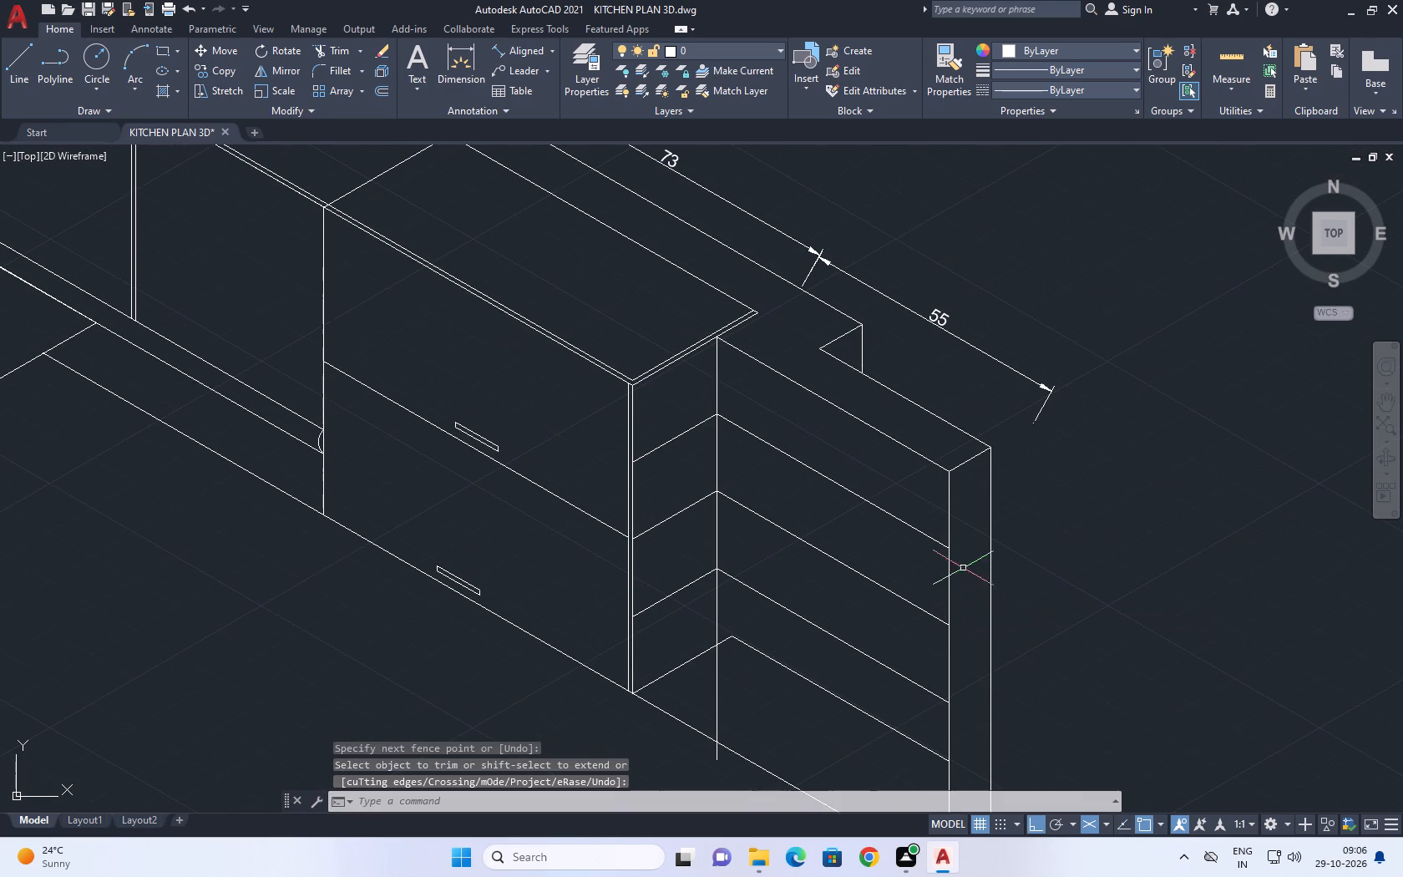
# Copy the top shelf's long rear line forward at 210°, towards the front of the drawer cabinet.
pyautogui.moveTo(964, 562); pyautogui.dragTo(975, 549, button='middle')
pyautogui.moveTo(893, 540); pyautogui.dragTo(1066, 471, button='middle')
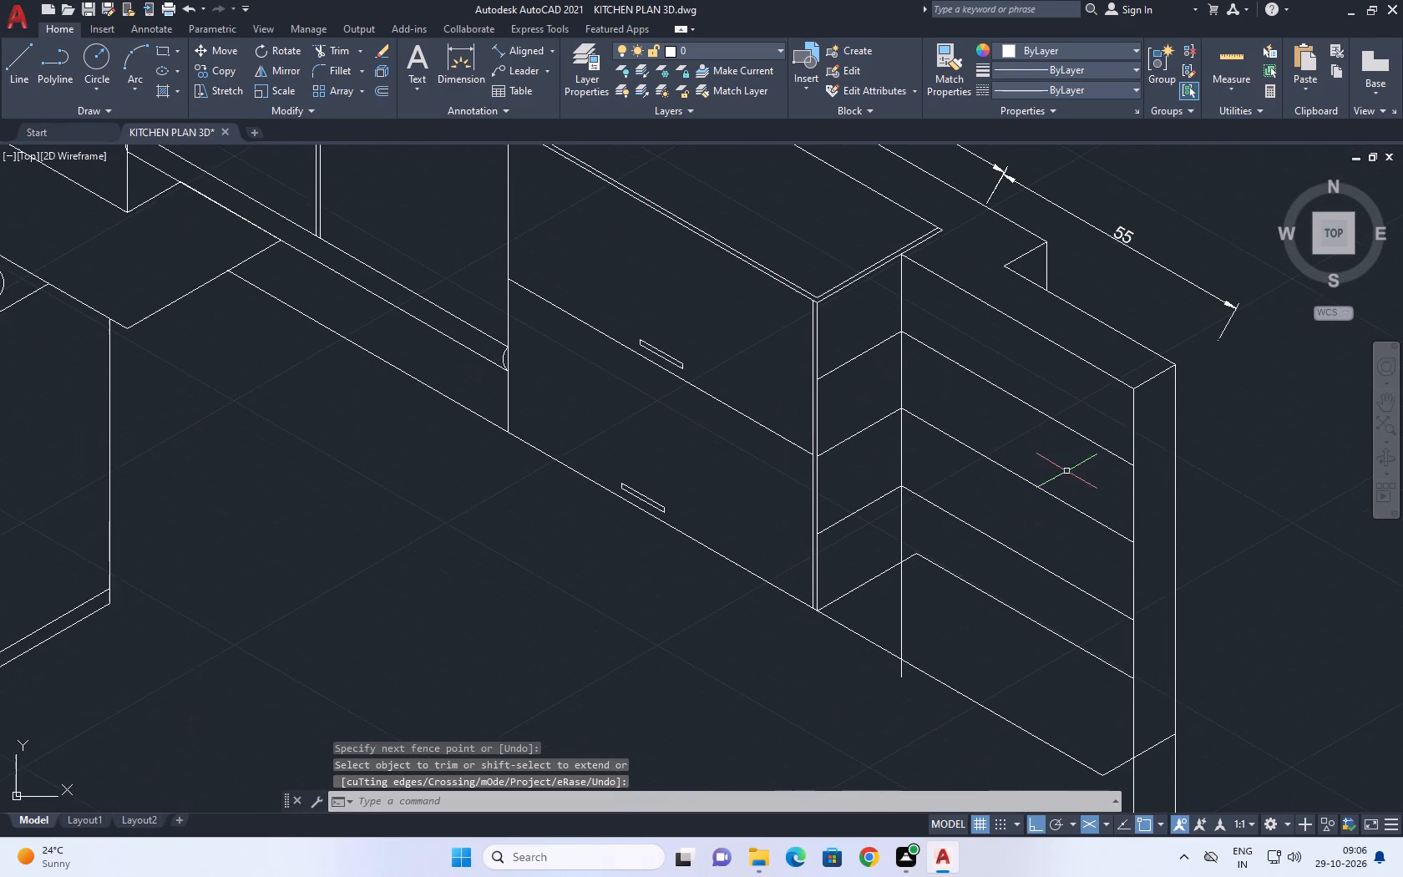
pyautogui.click(1013, 397)
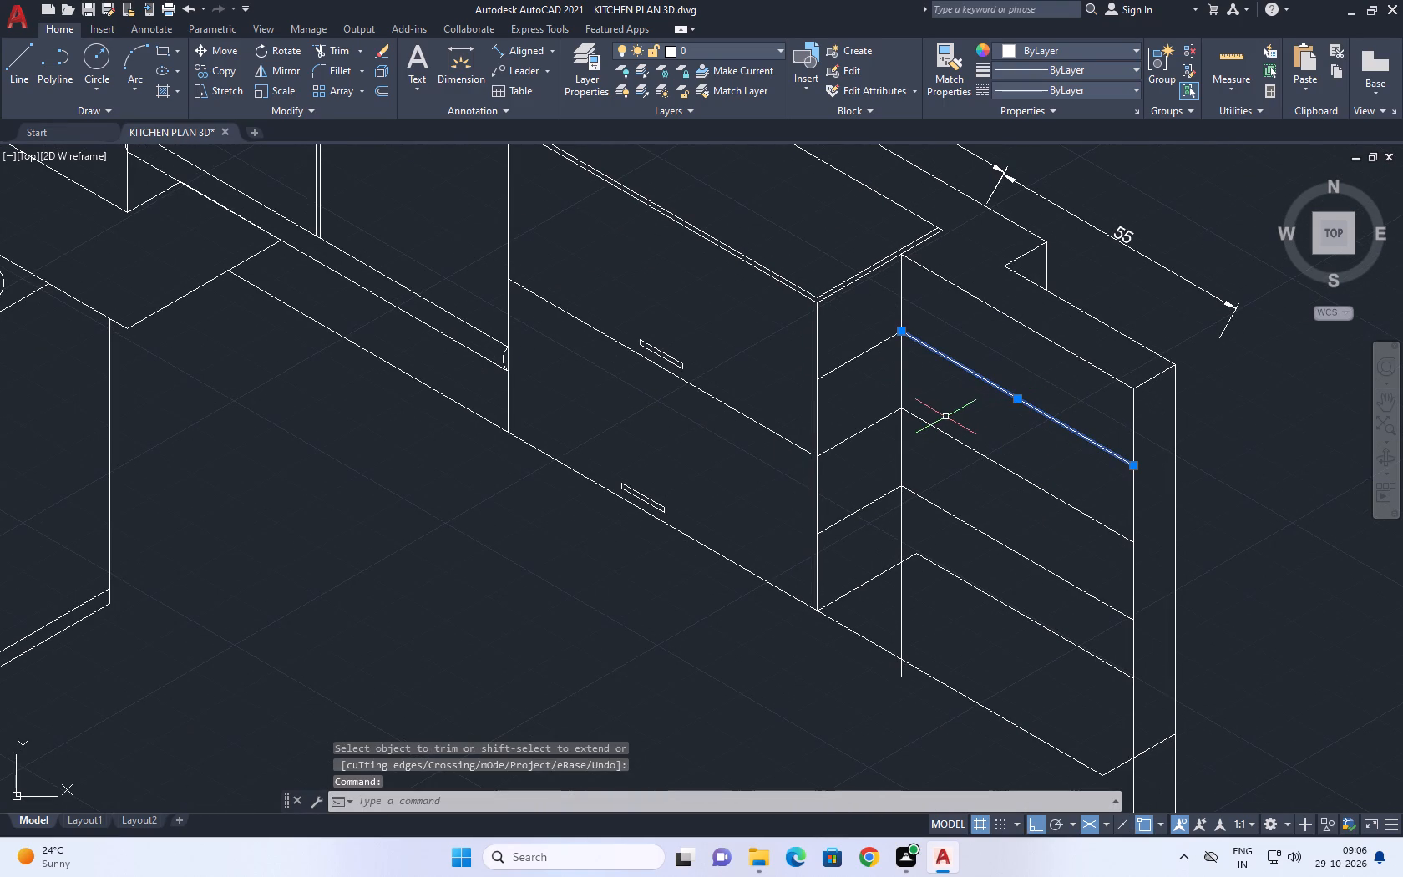
pyautogui.moveTo(923, 472); pyautogui.dragTo(874, 455, button='middle')
pyautogui.press('Escape')
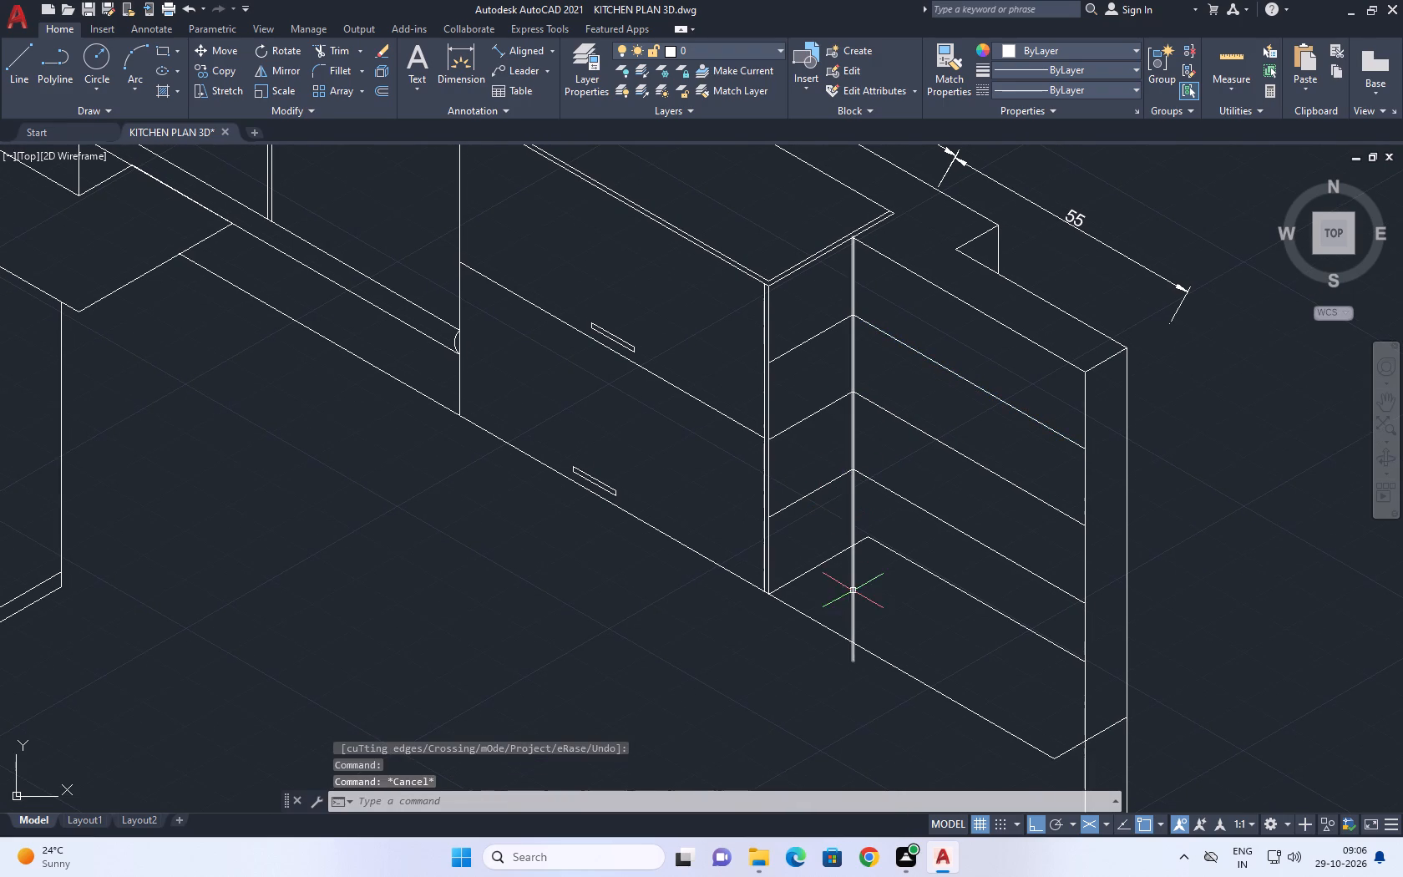
pyautogui.click(949, 366)
pyautogui.click(931, 380)
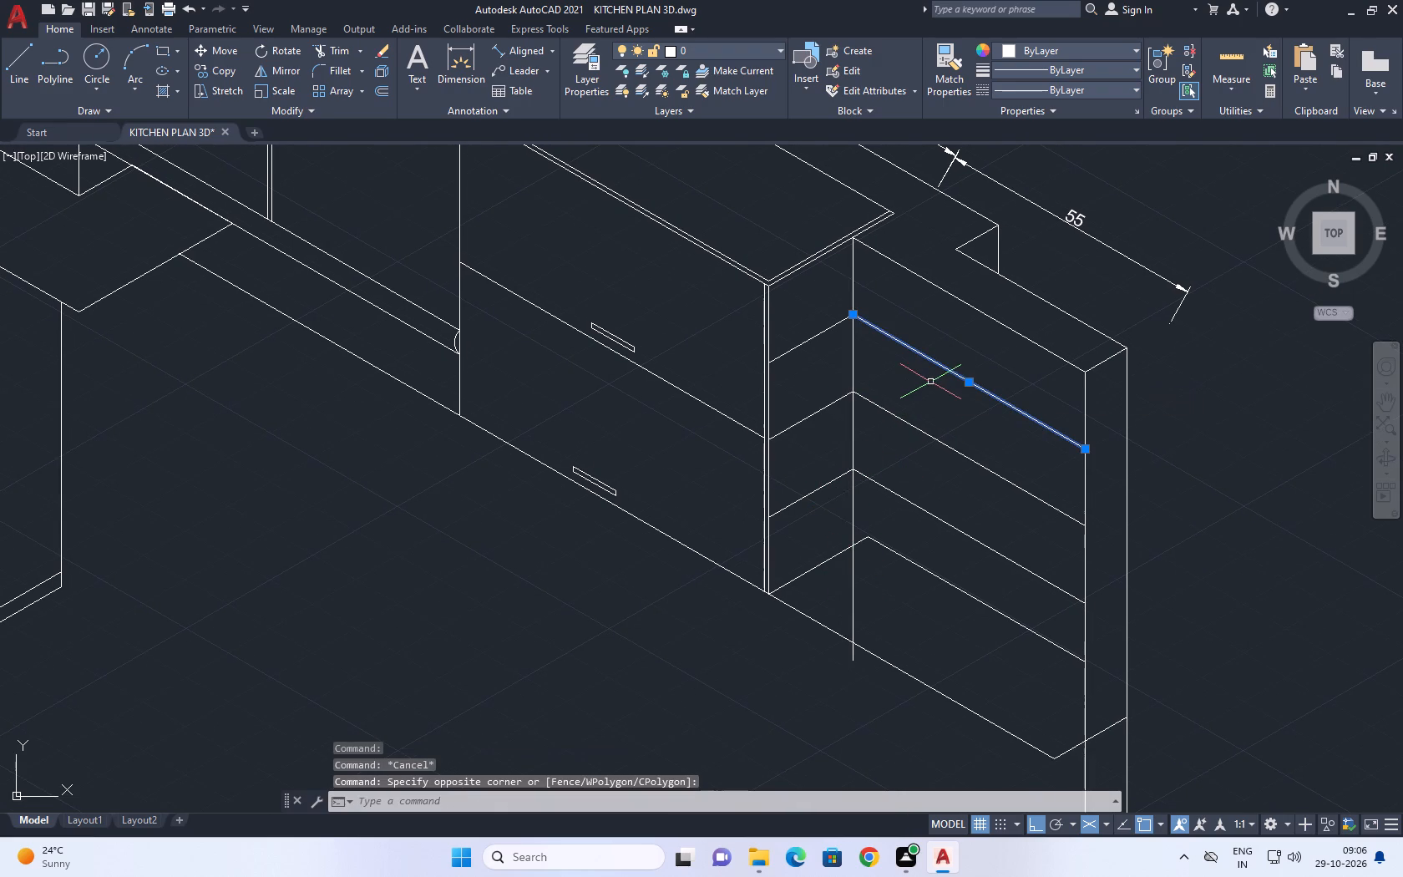
pyautogui.write('co')
pyautogui.press('space')
pyautogui.click(941, 381)
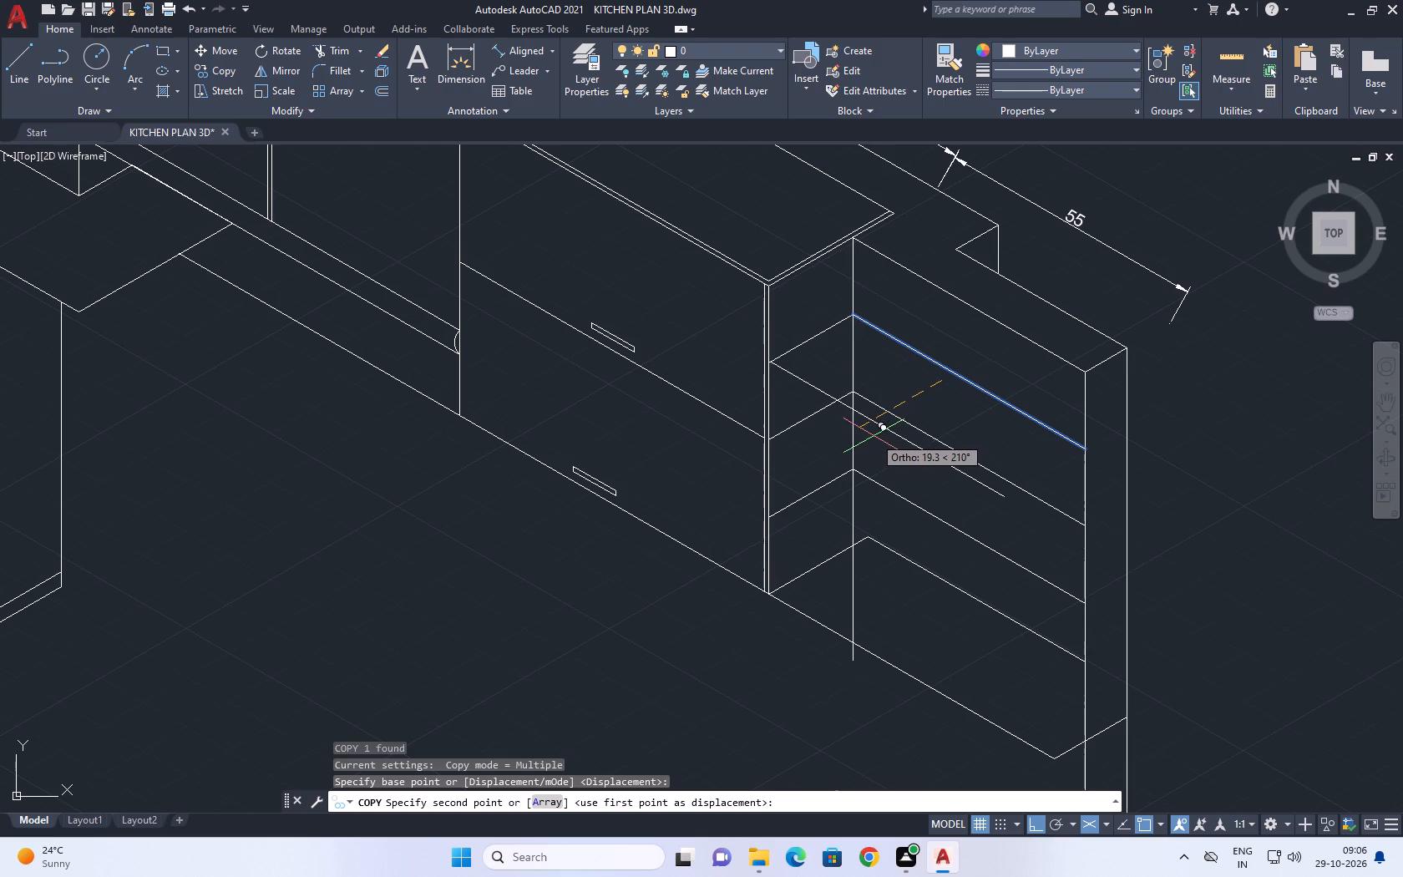
pyautogui.click(873, 437)
pyautogui.press('space')
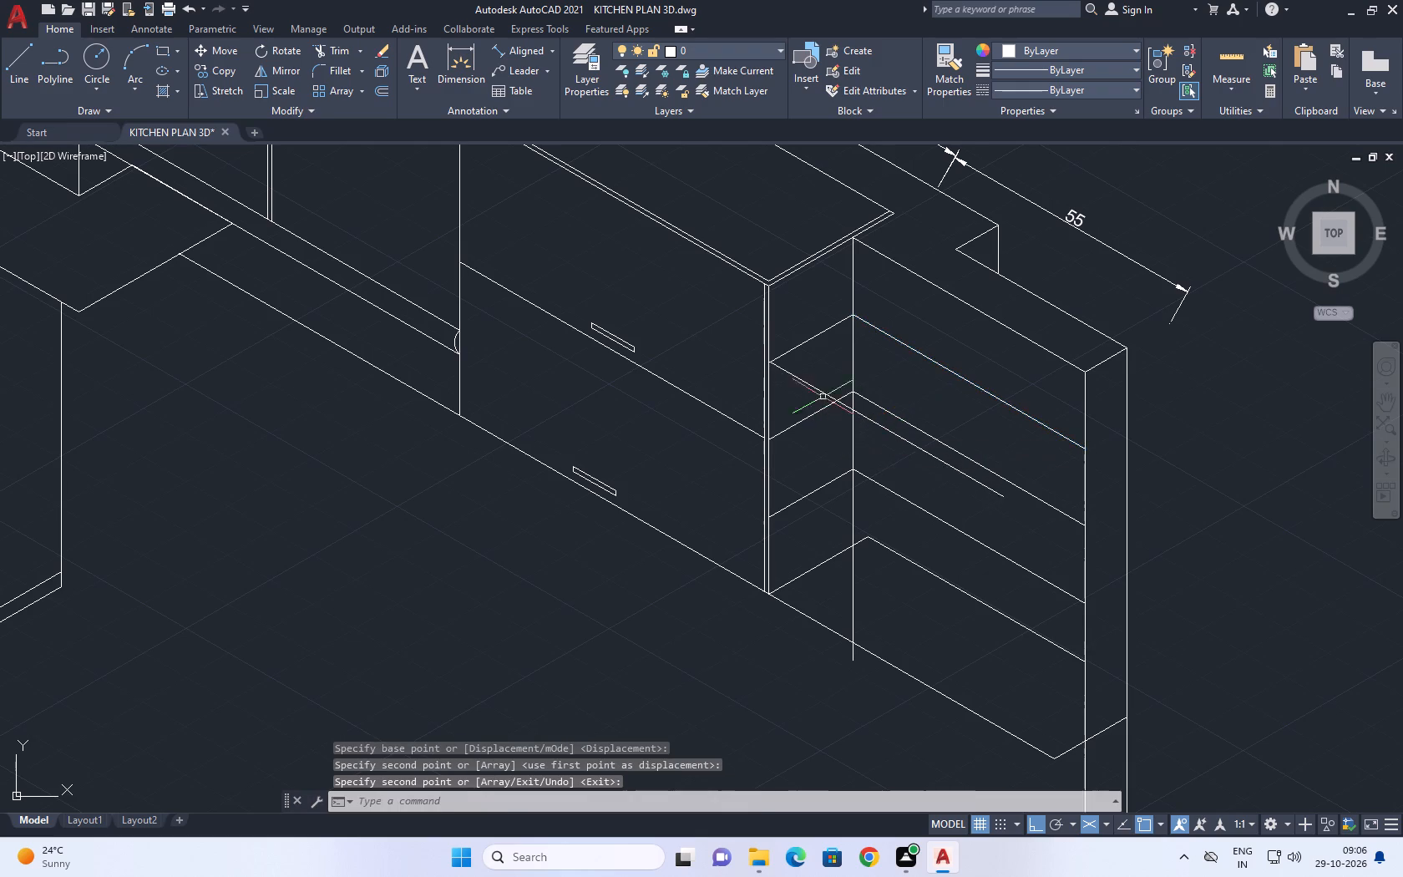
# Move the copied line so its end meets the front end of the top shelf's side line on the cabinet edge.
pyautogui.scroll(3, 772, 363)
pyautogui.click(793, 371)
pyautogui.click(767, 413)
pyautogui.write('m')
pyautogui.press('space')
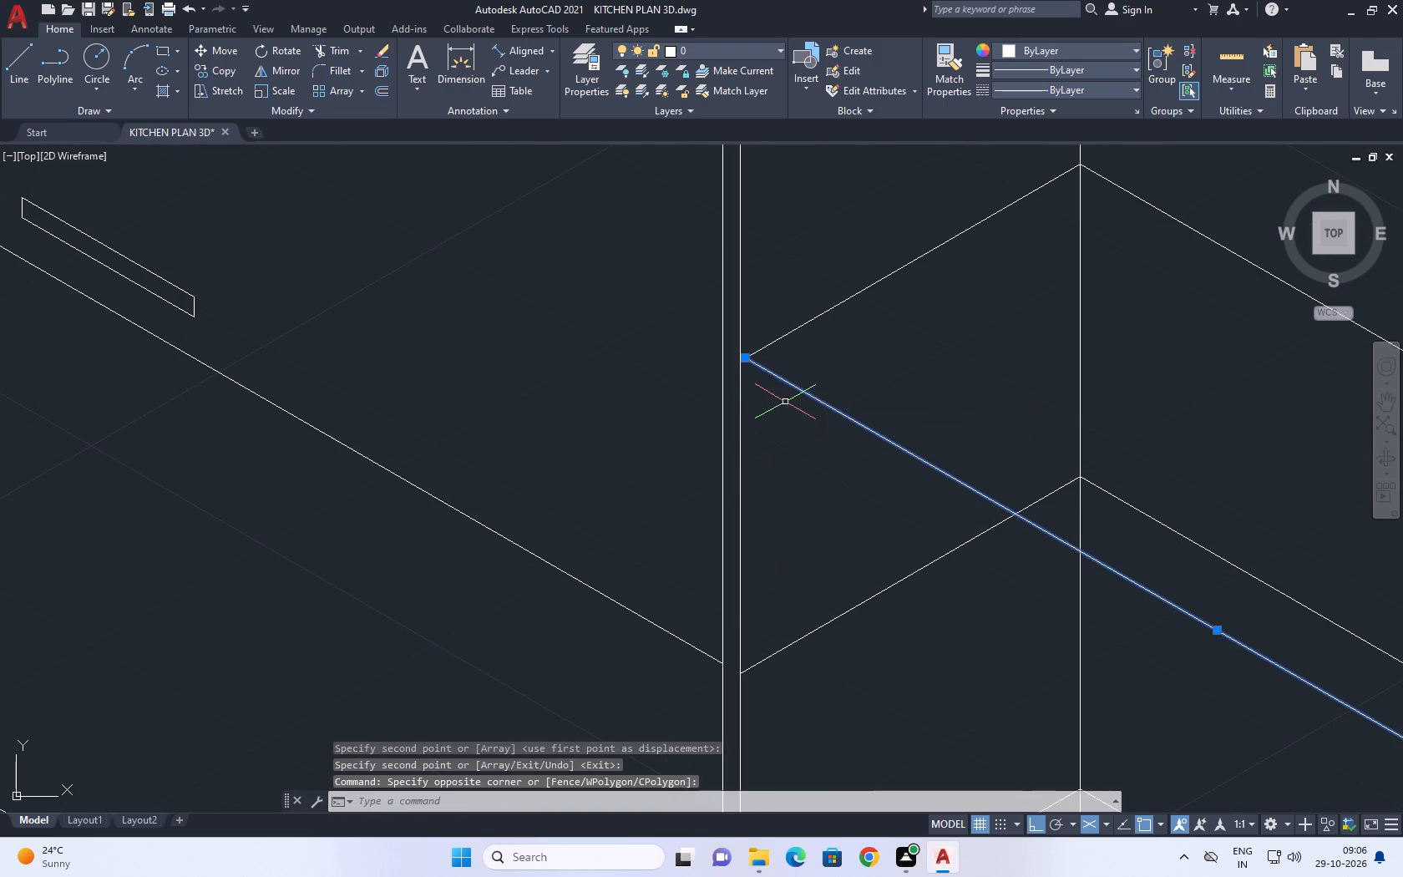
pyautogui.scroll(2, 748, 375)
pyautogui.click(742, 332)
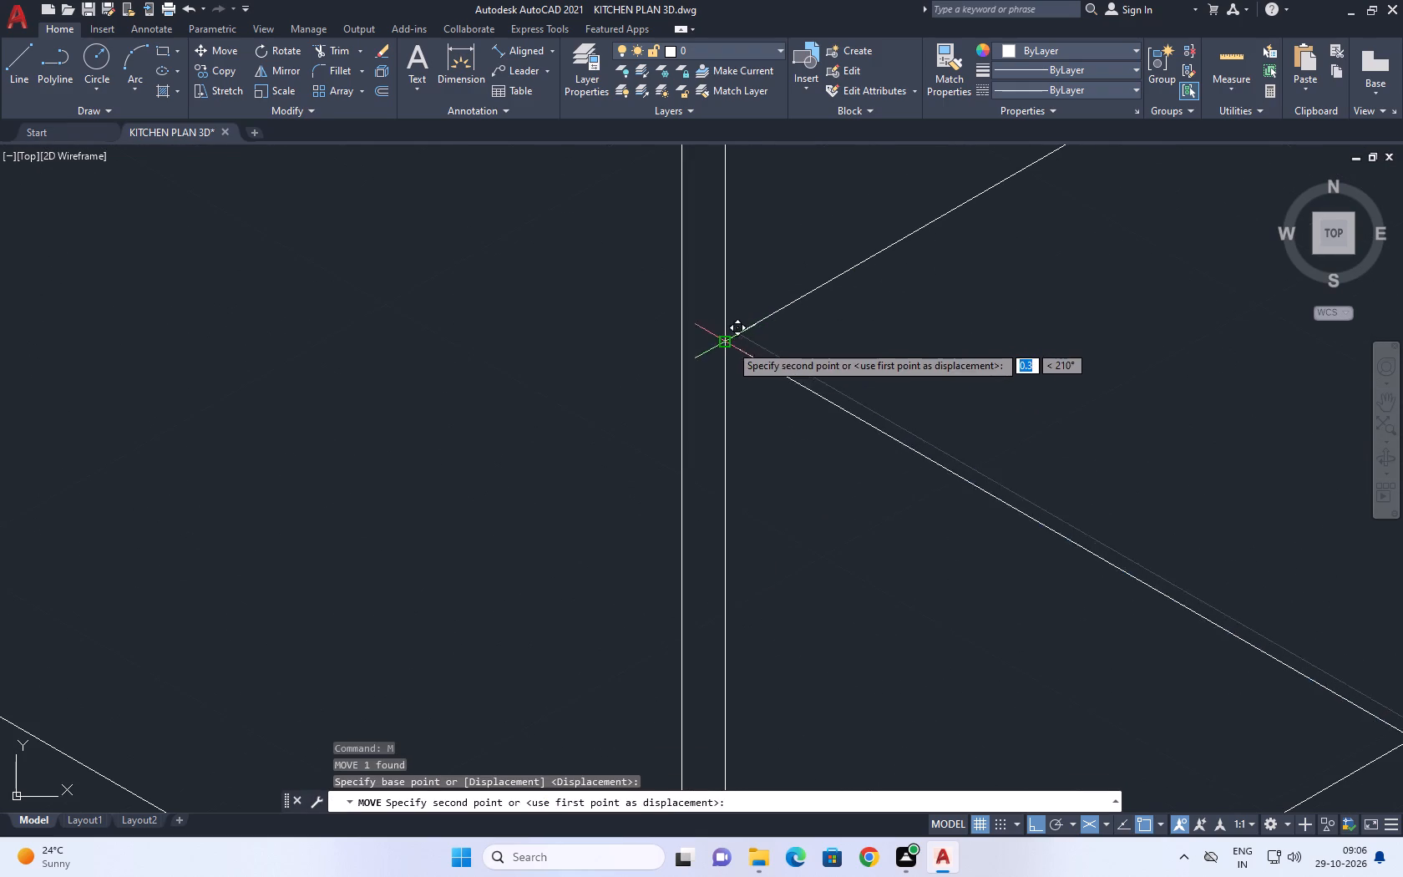
pyautogui.click(730, 344)
pyautogui.scroll(-2, 667, 339)
pyautogui.scroll(-4, 889, 383)
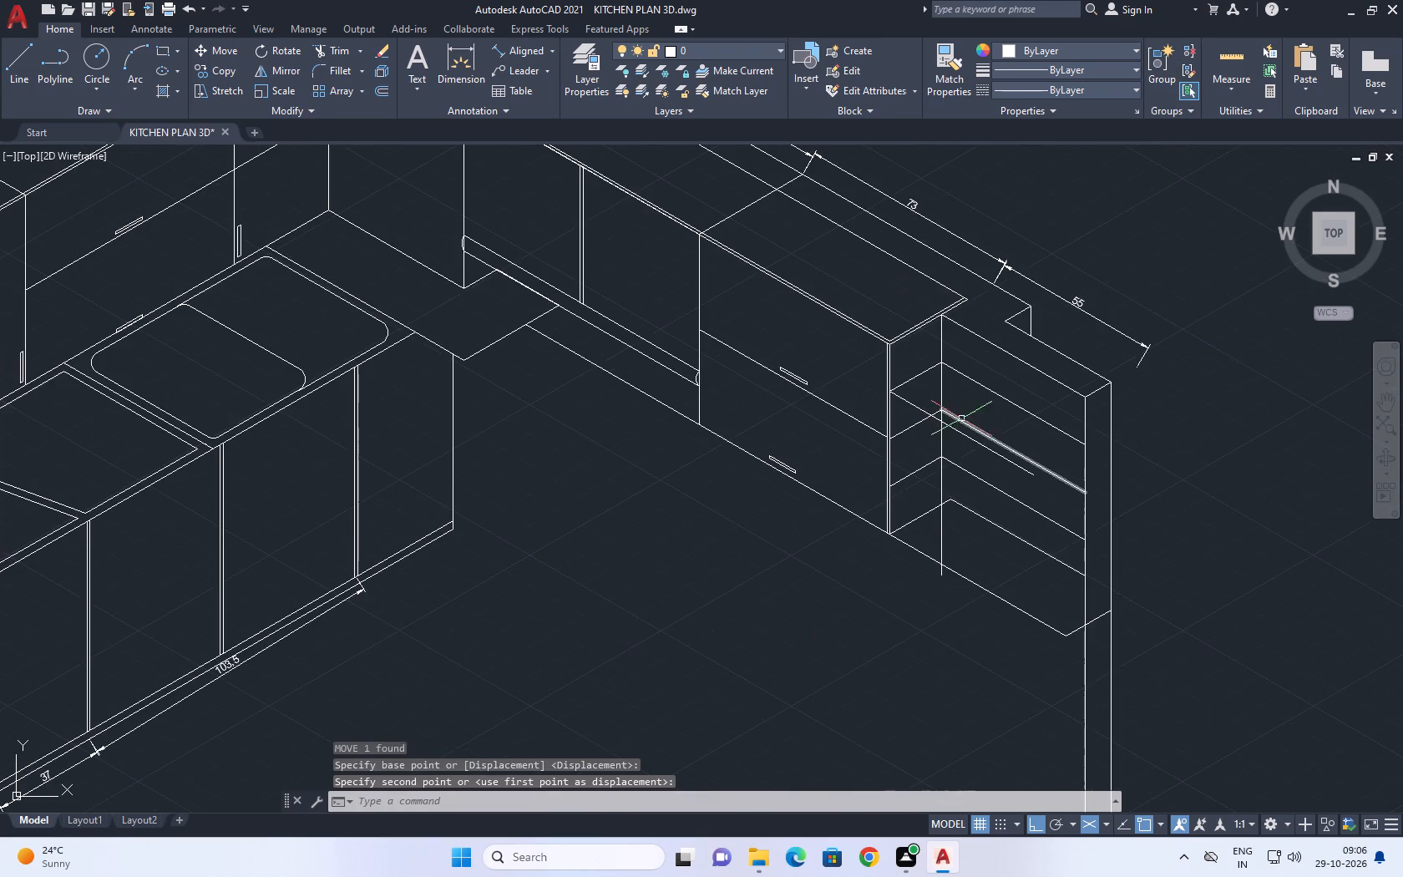
# Draw a line about 35.5 long at 210° from the top shelf's rear corner at the end panel, crossing the front edge direction.
pyautogui.scroll(1, 1045, 491)
pyautogui.moveTo(1050, 489); pyautogui.dragTo(1061, 521, button='middle')
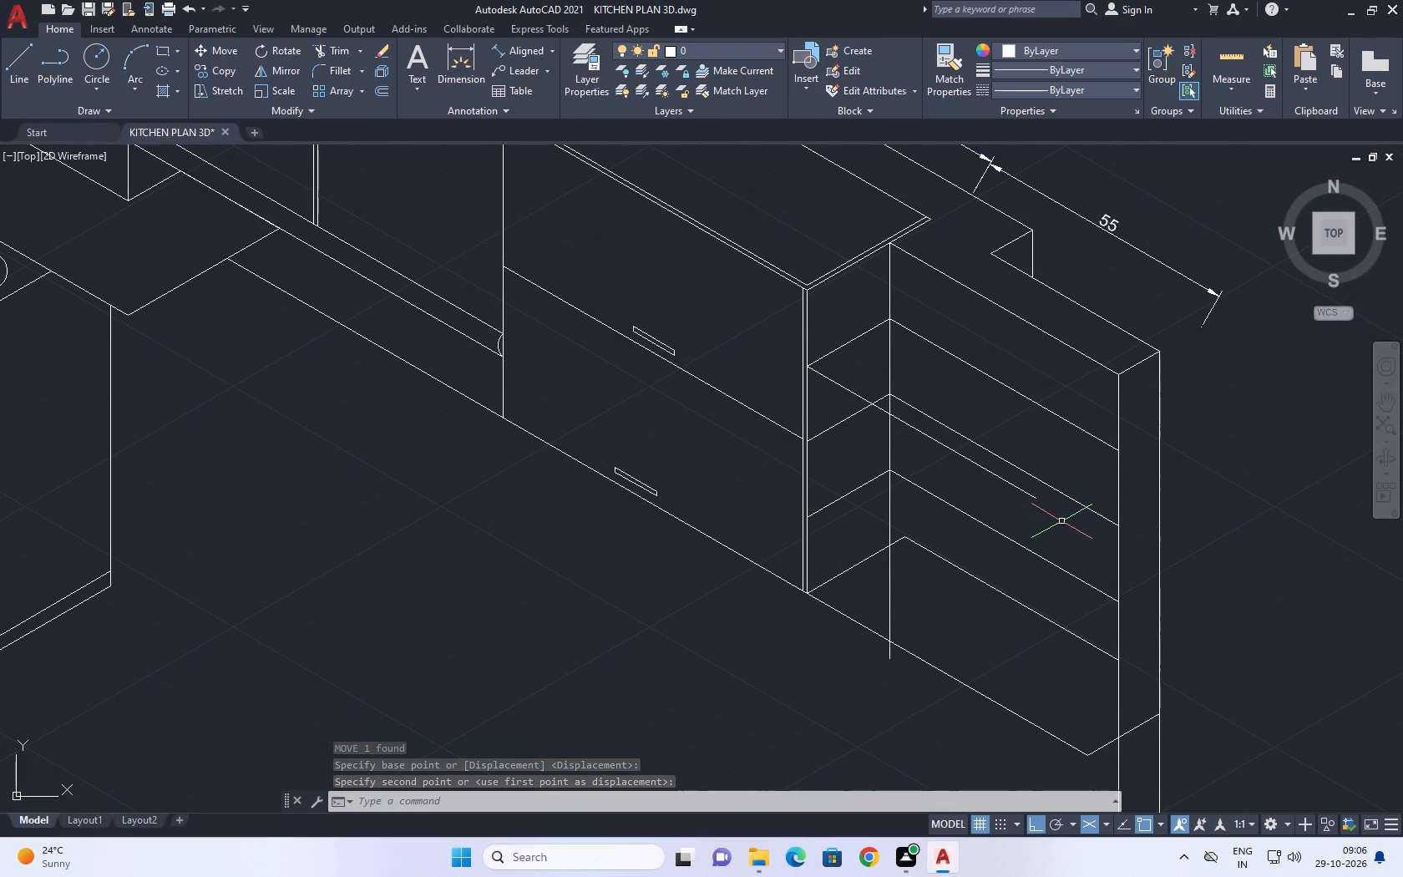
pyautogui.moveTo(1047, 476); pyautogui.dragTo(1051, 516, button='middle')
pyautogui.press('l')
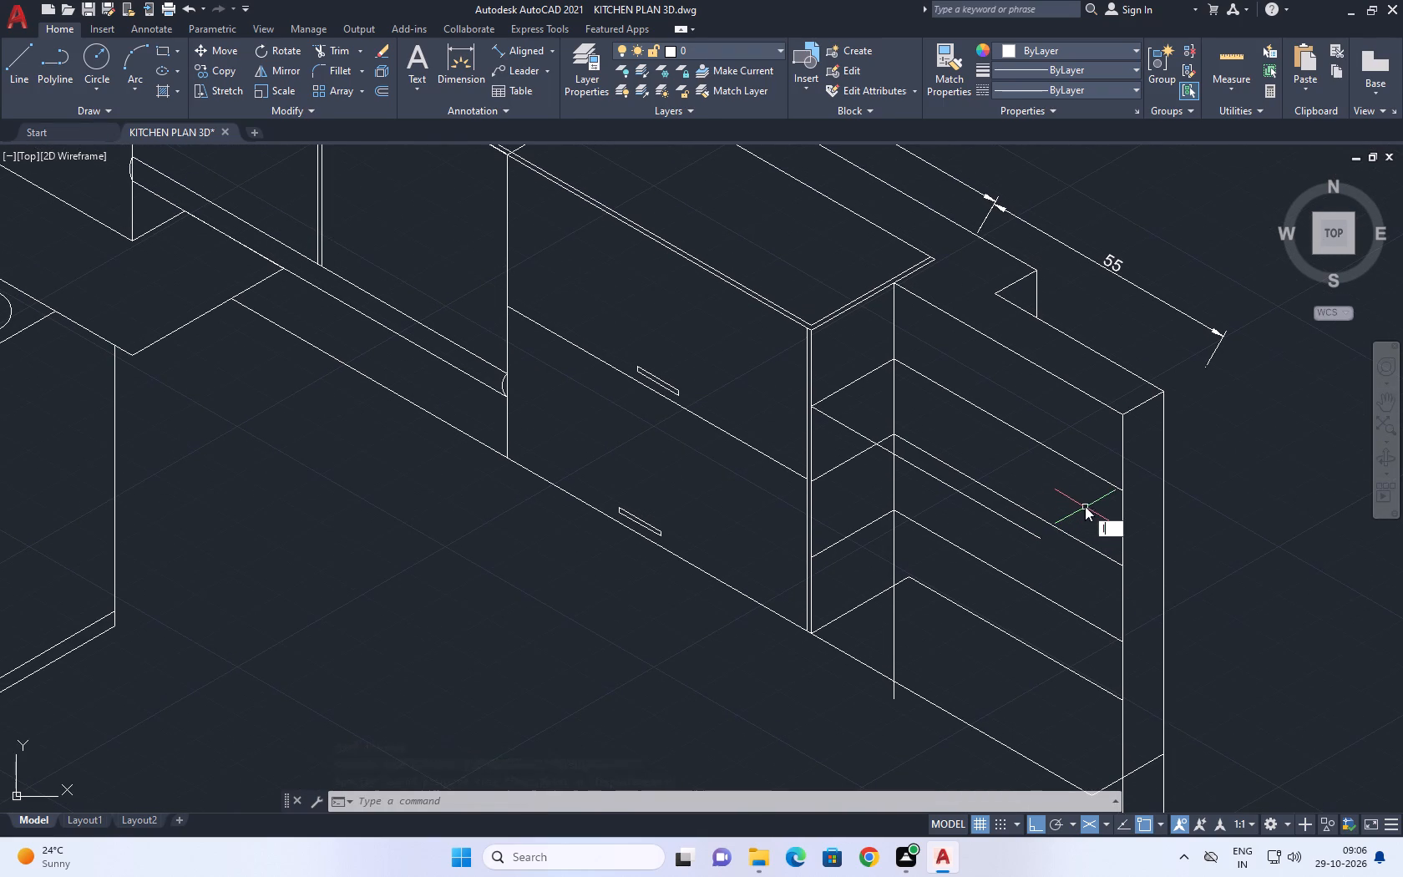
pyautogui.press('space')
pyautogui.click(1120, 492)
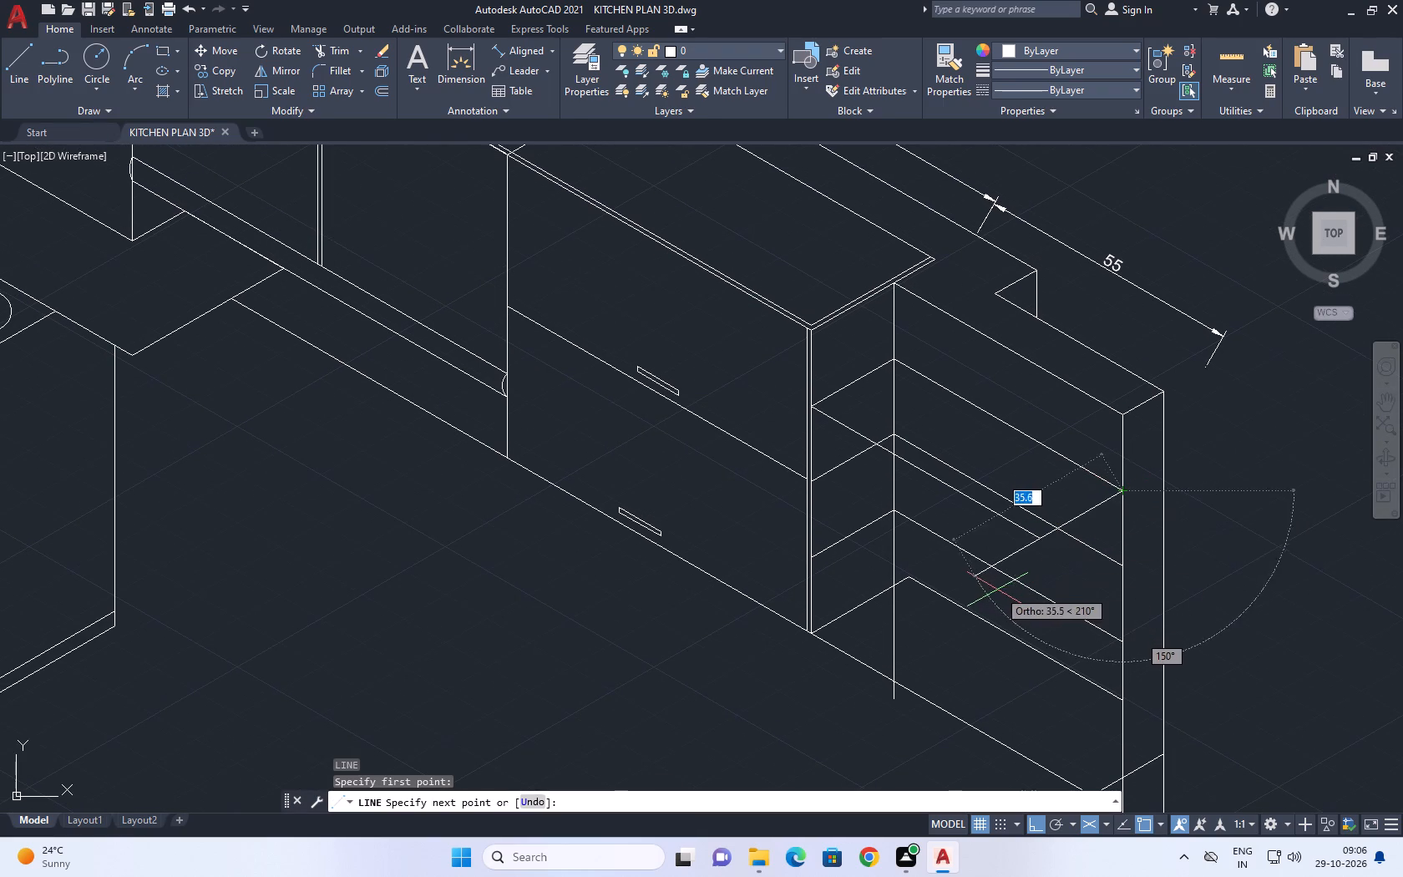
pyautogui.click(992, 590)
pyautogui.press('space')
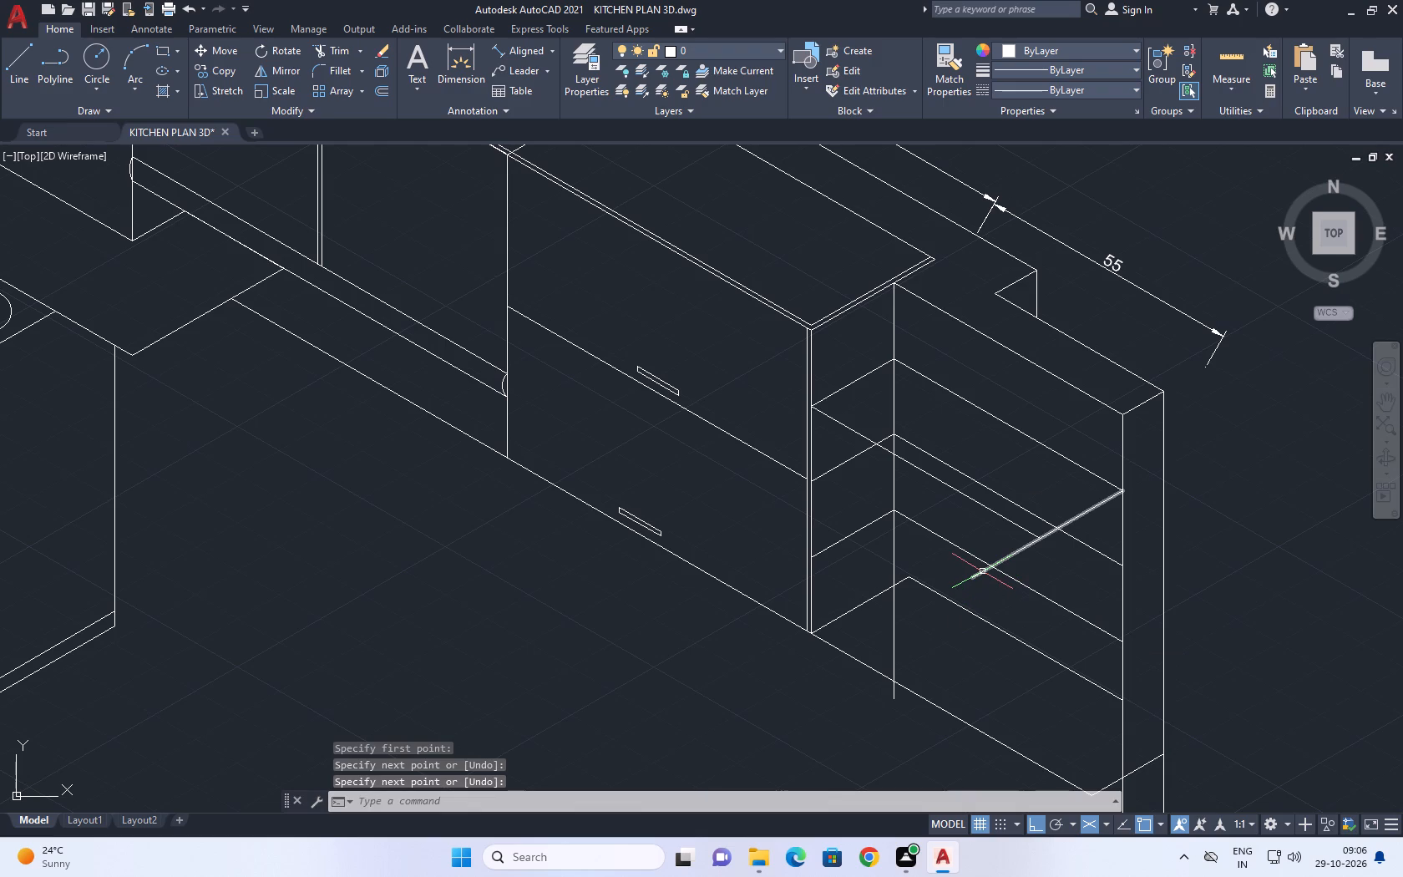
# Trim the new shelf side line where it runs past the end of the top shelf's front edge.
pyautogui.write('tr')
pyautogui.press('space')
pyautogui.scroll(2, 1004, 558)
pyautogui.click(1023, 561)
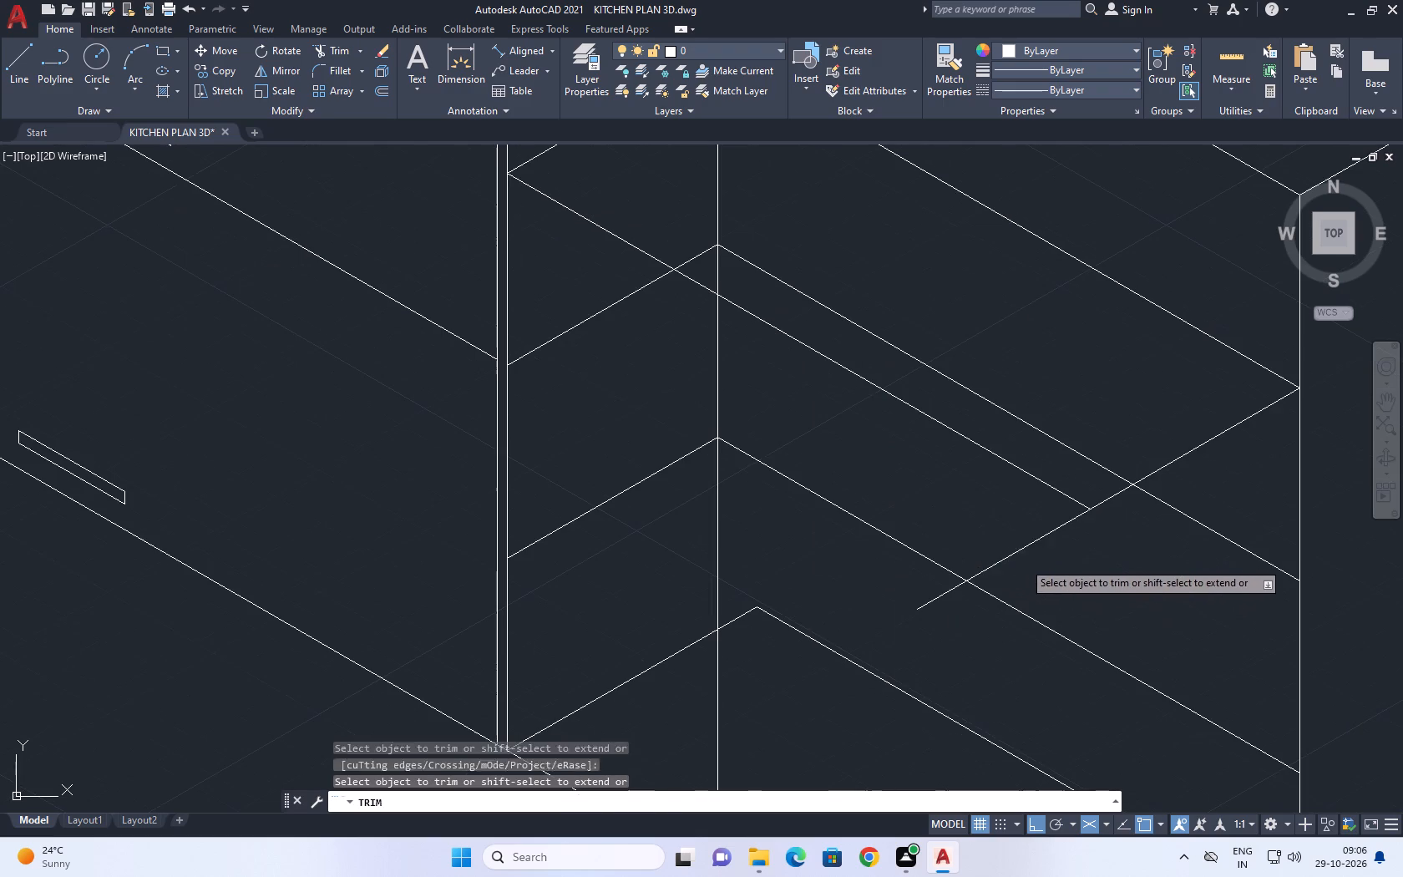
pyautogui.click(1007, 520)
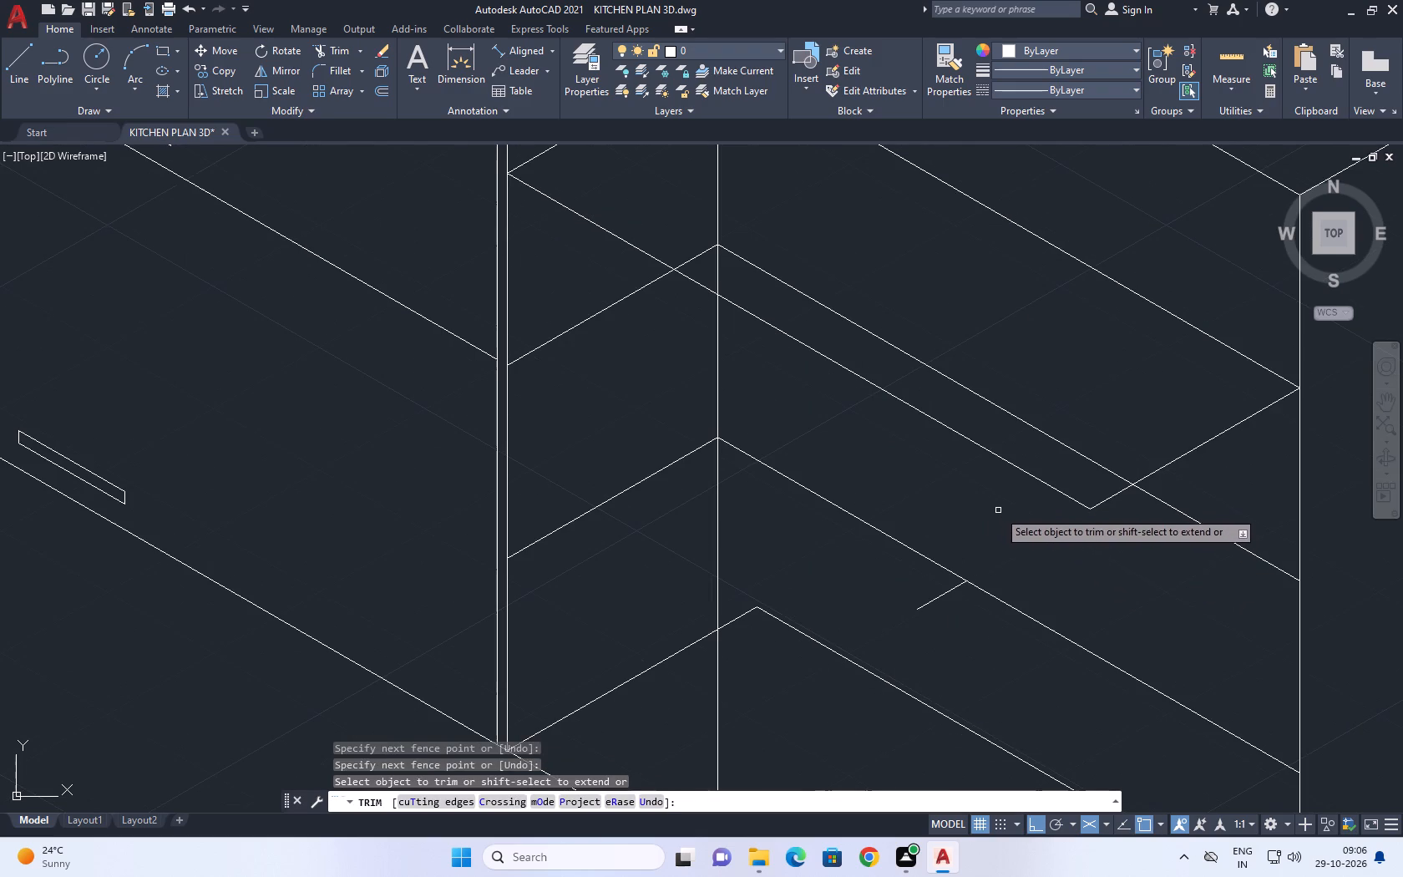
pyautogui.press('Escape')
# Erase the short leftover line fragment below the top shelf's front corner.
pyautogui.moveTo(1034, 548); pyautogui.dragTo(1086, 482, button='middle')
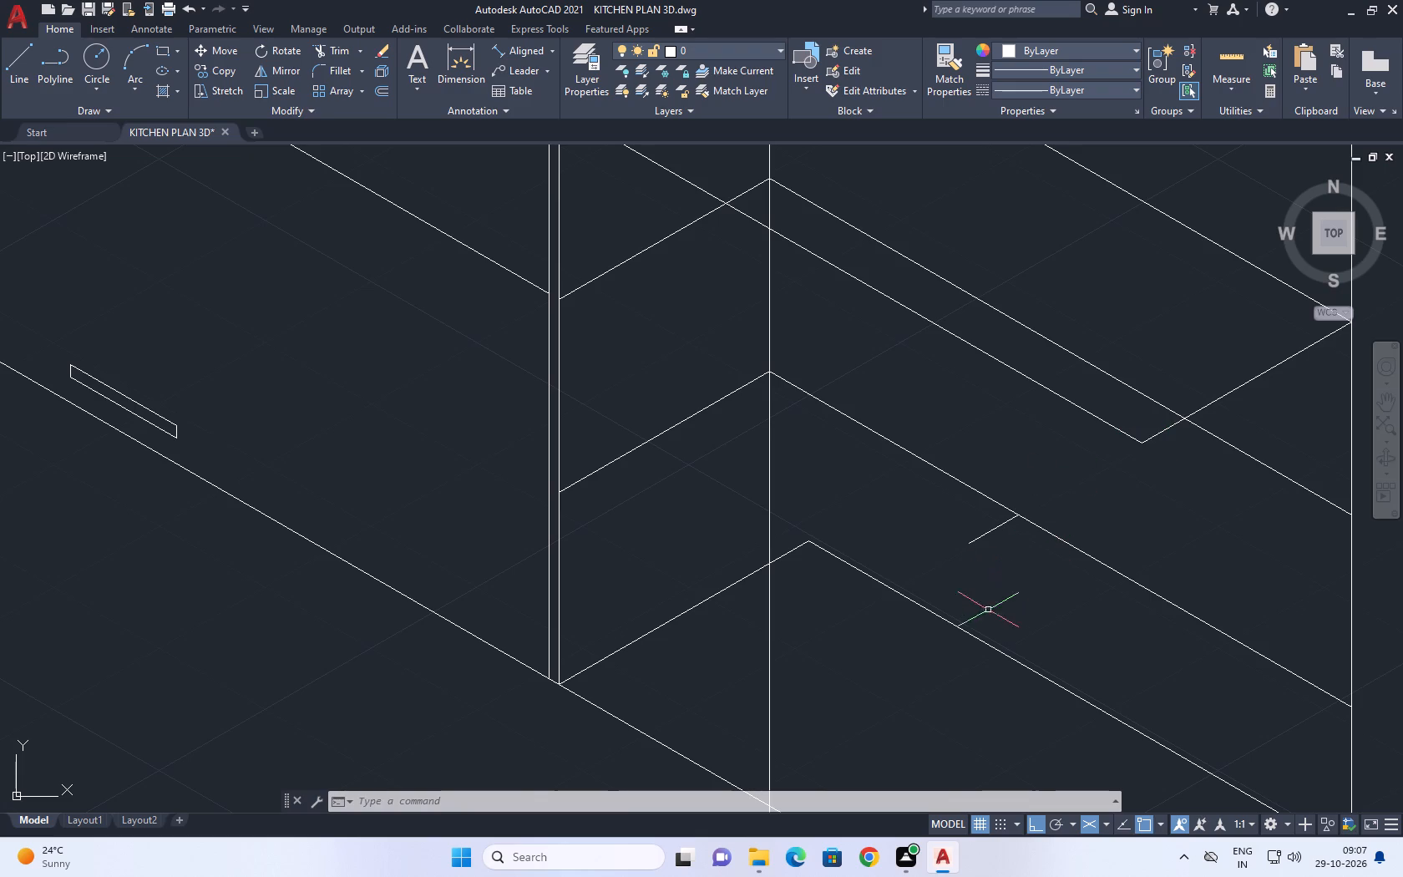
pyautogui.scroll(1, 930, 622)
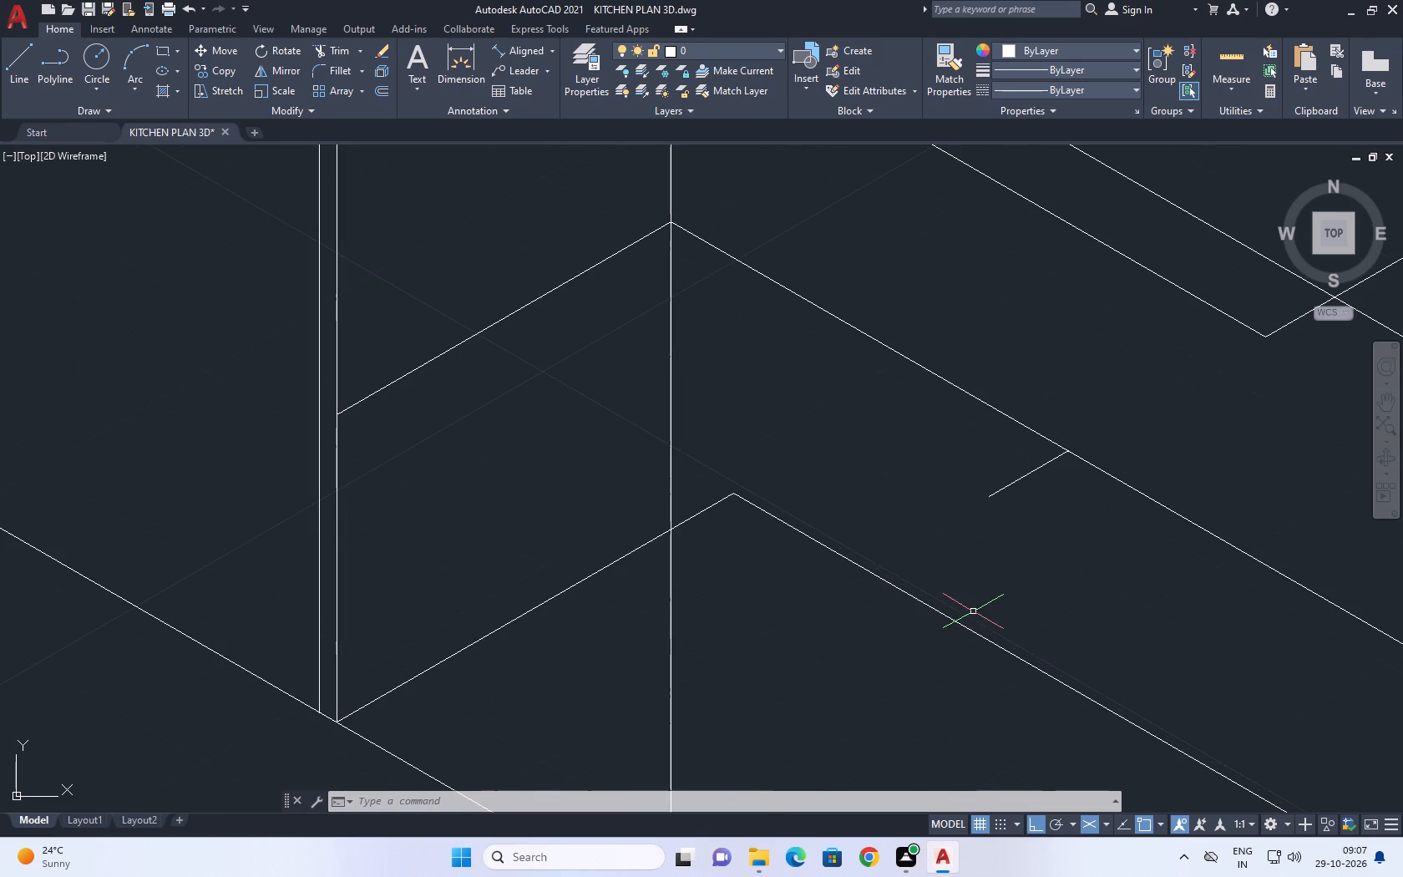
pyautogui.moveTo(942, 601); pyautogui.dragTo(985, 627, button='middle')
pyautogui.moveTo(1058, 534); pyautogui.dragTo(1054, 521)
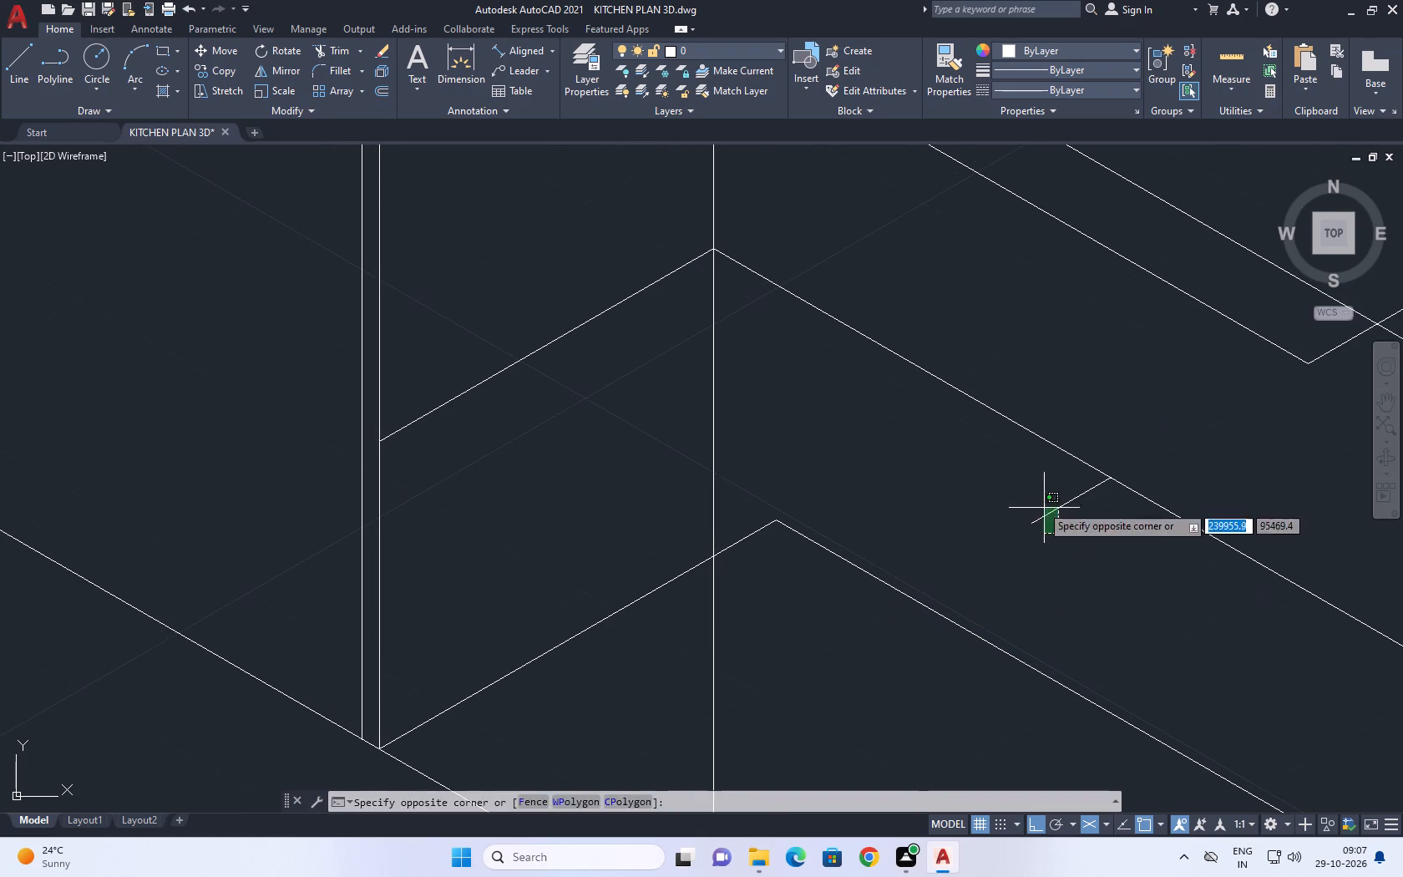
pyautogui.moveTo(1039, 504); pyautogui.dragTo(1026, 502)
pyautogui.rightClick(1076, 354)
pyautogui.click(1123, 459)
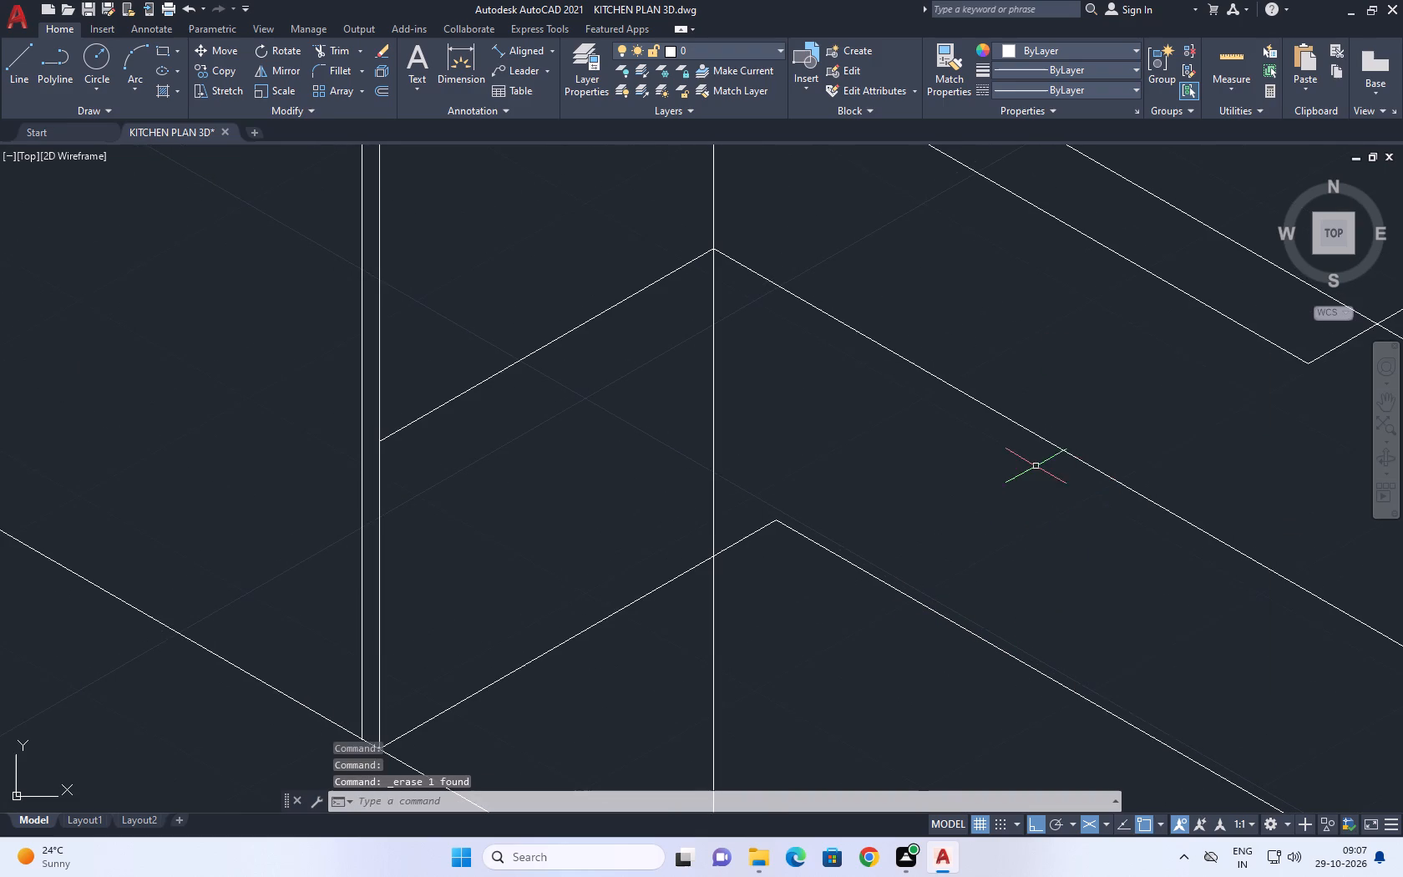
# Erase the second shelf's long rear line, which crosses the top shelf's surface.
pyautogui.scroll(-4, 1027, 466)
pyautogui.moveTo(1025, 418); pyautogui.dragTo(1027, 426, button='middle')
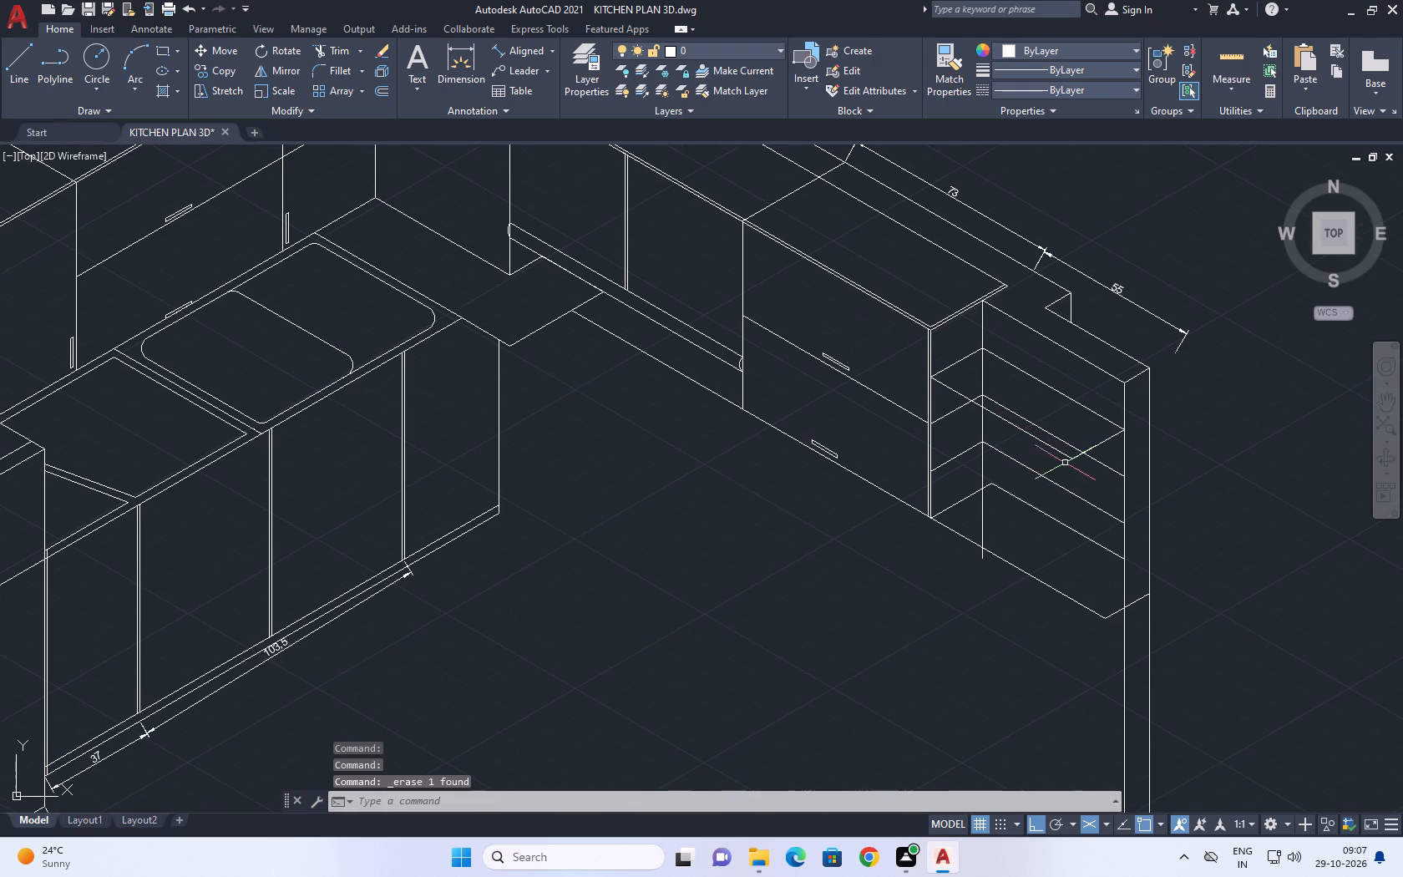
pyautogui.scroll(2, 1081, 460)
pyautogui.scroll(4, 1190, 383)
pyautogui.scroll(-5, 1075, 439)
pyautogui.click(861, 412)
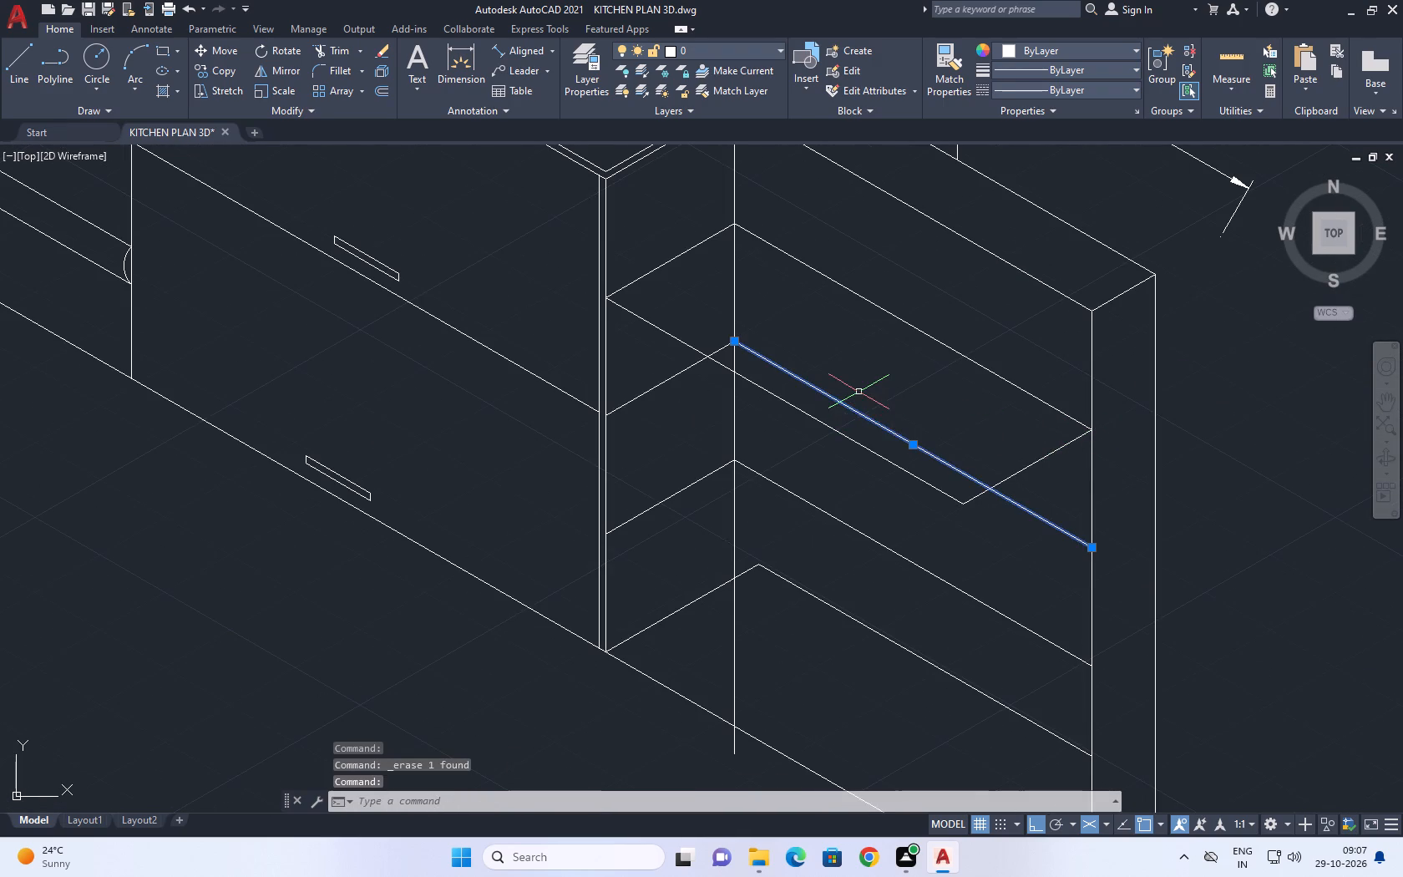
pyautogui.moveTo(859, 392); pyautogui.dragTo(796, 454, button='middle')
pyautogui.scroll(-1, 801, 457)
pyautogui.rightClick(812, 431)
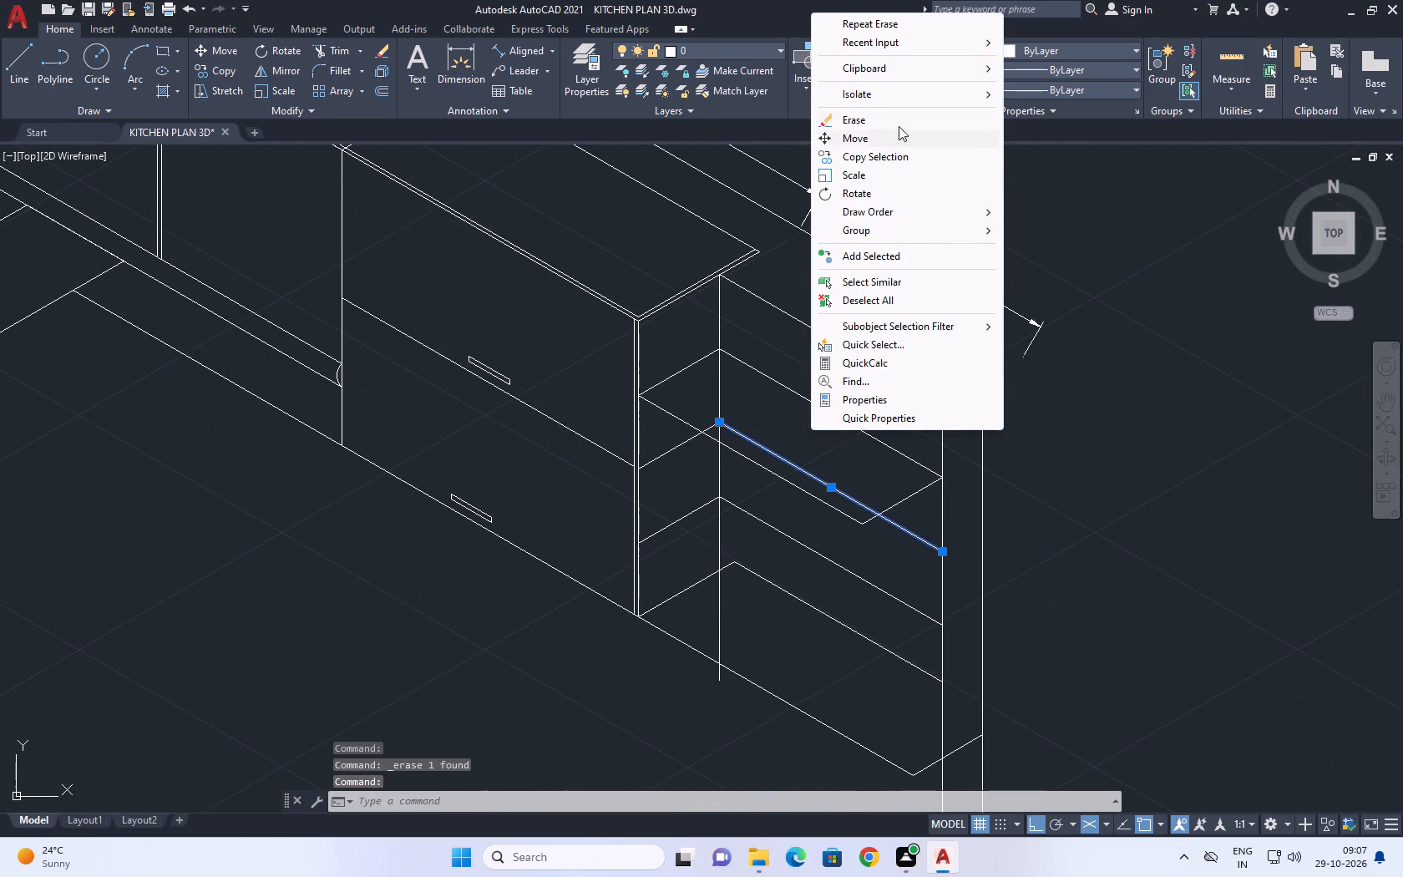
pyautogui.click(854, 123)
# Trim the second shelf's short side line back to the top shelf's front edge.
pyautogui.scroll(2, 674, 439)
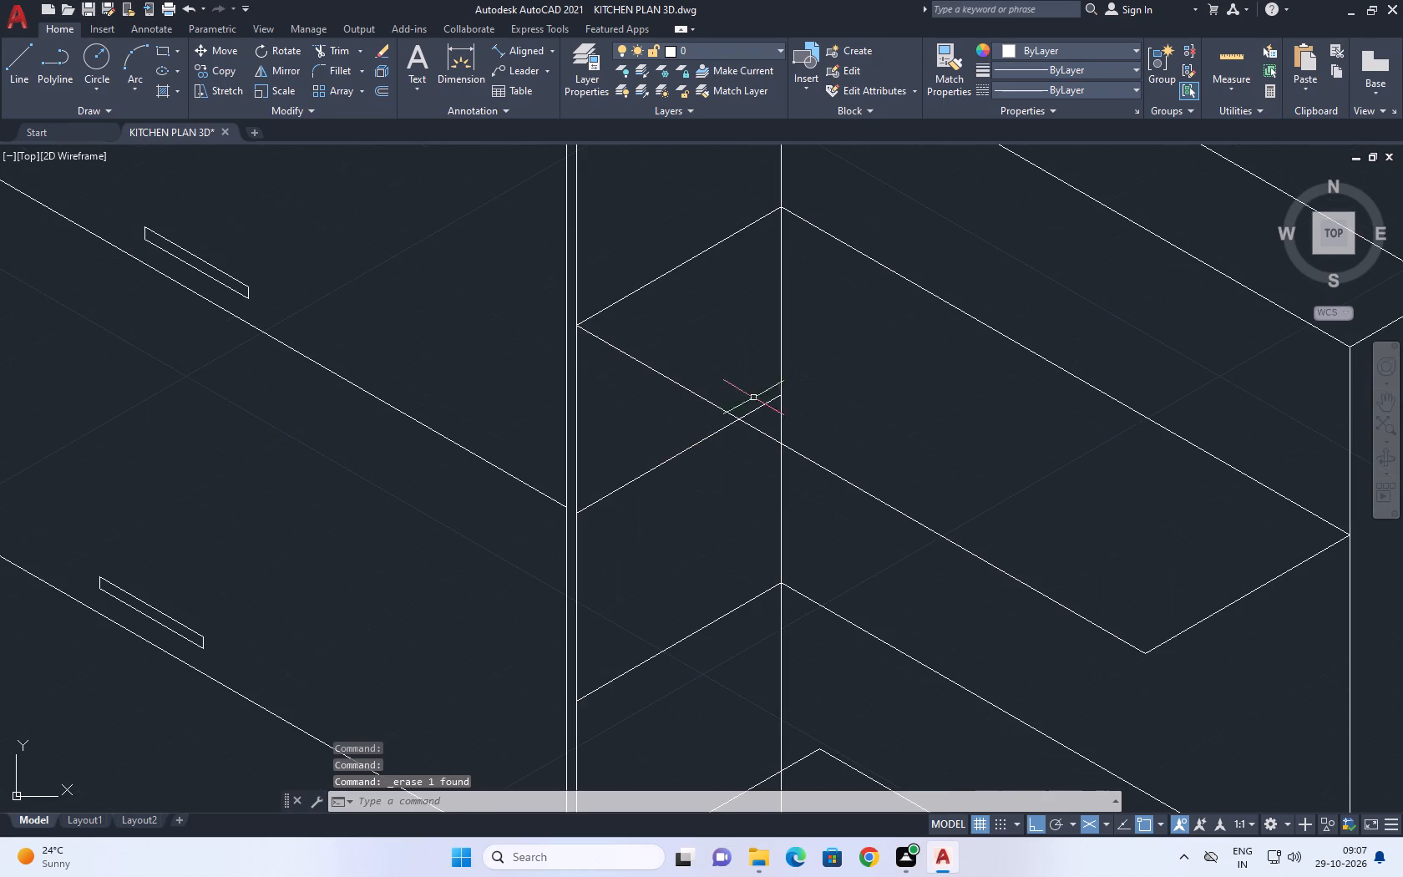
pyautogui.click(330, 48)
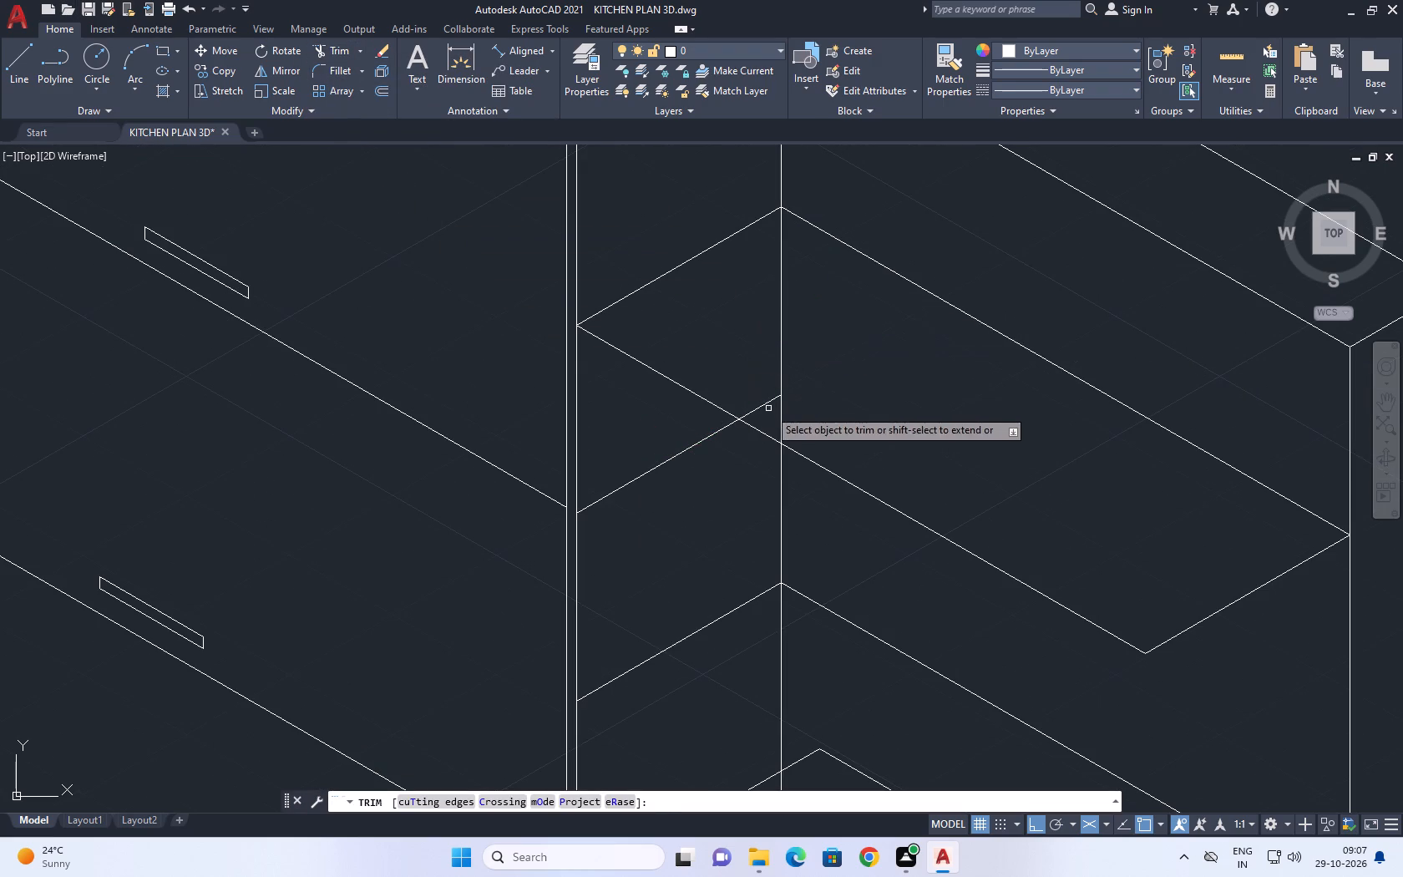
pyautogui.click(766, 402)
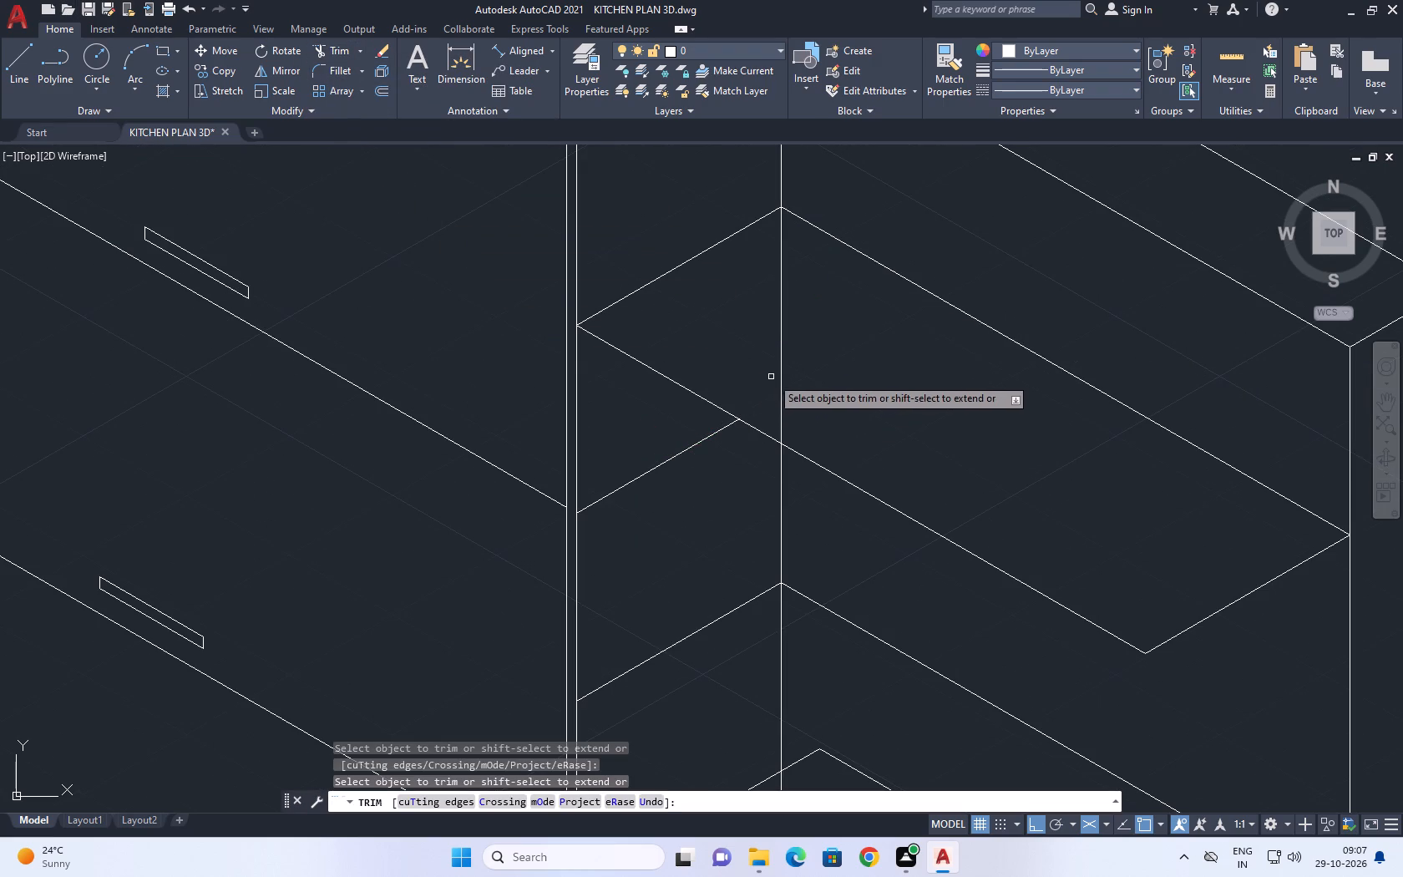
pyautogui.moveTo(827, 427); pyautogui.dragTo(814, 366, button='middle')
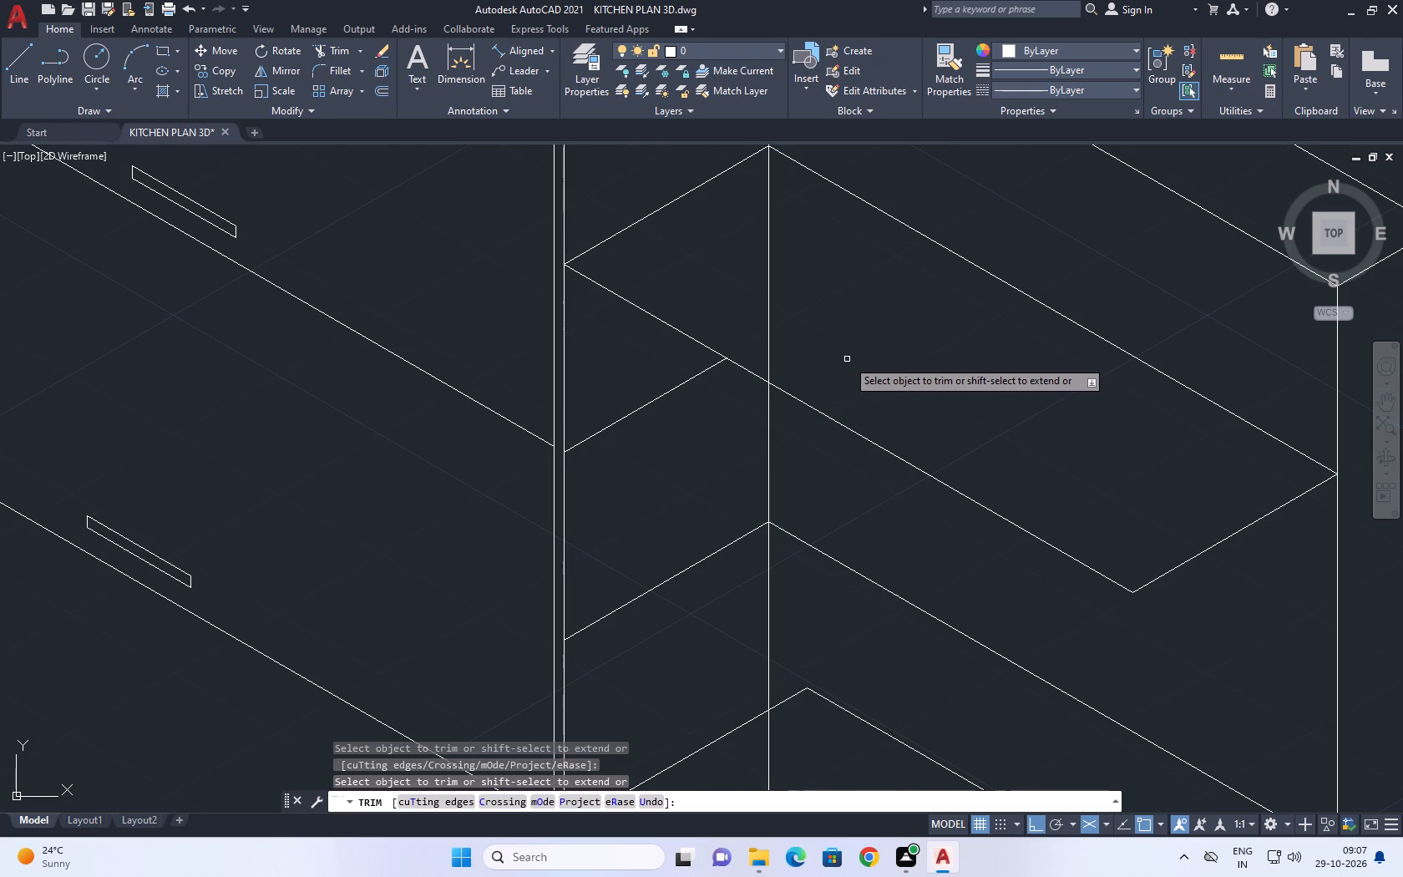
pyautogui.rightClick(847, 359)
pyautogui.click(884, 388)
# In the right isoplane, copy the top shelf's front edge line 1 unit straight down for the shelf thickness.
pyautogui.click(909, 444)
pyautogui.click(882, 456)
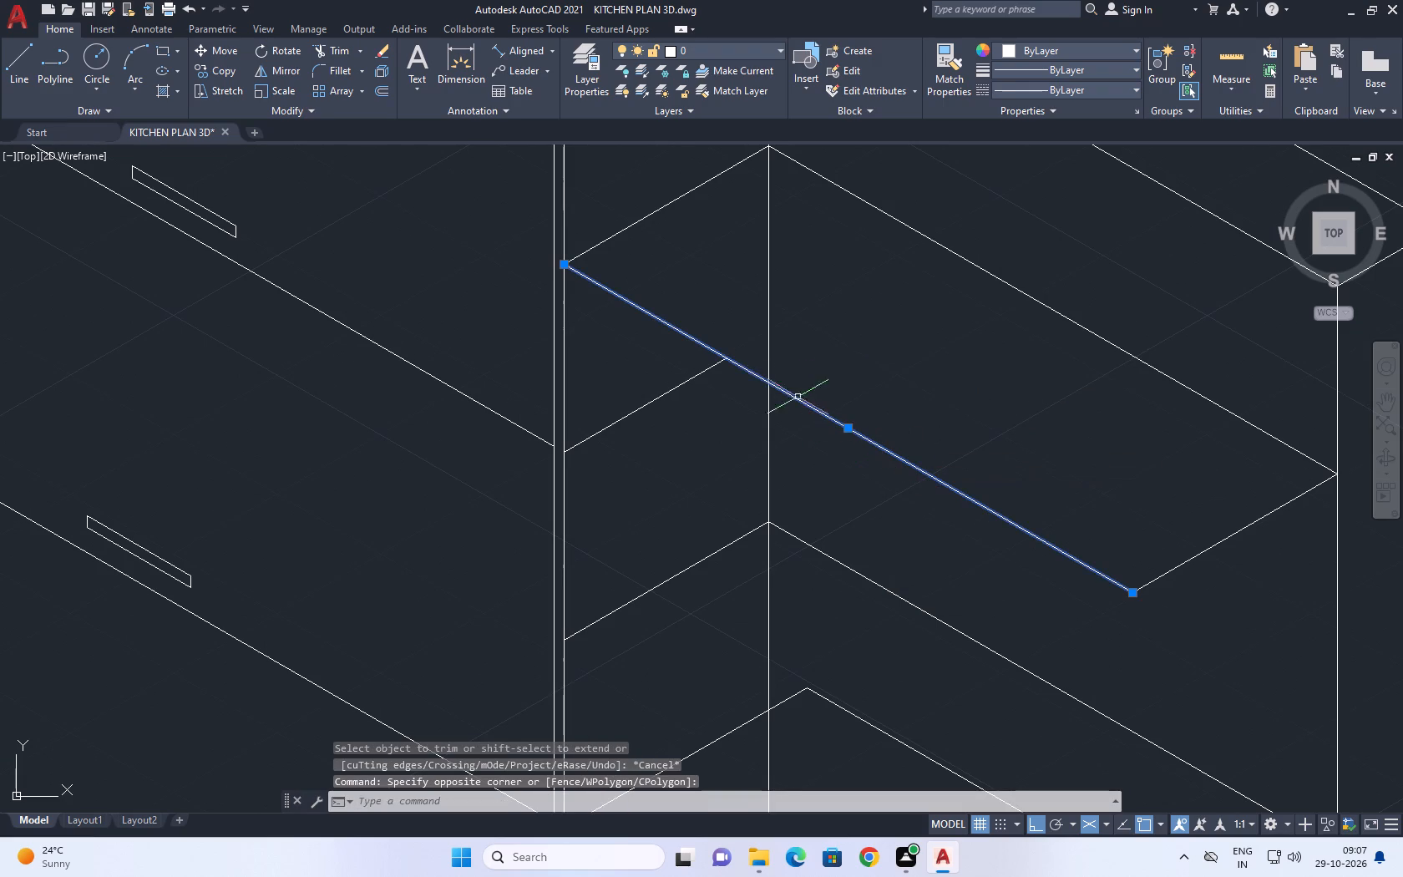
pyautogui.press('c')
pyautogui.press('o')
pyautogui.press('space')
pyautogui.click(782, 396)
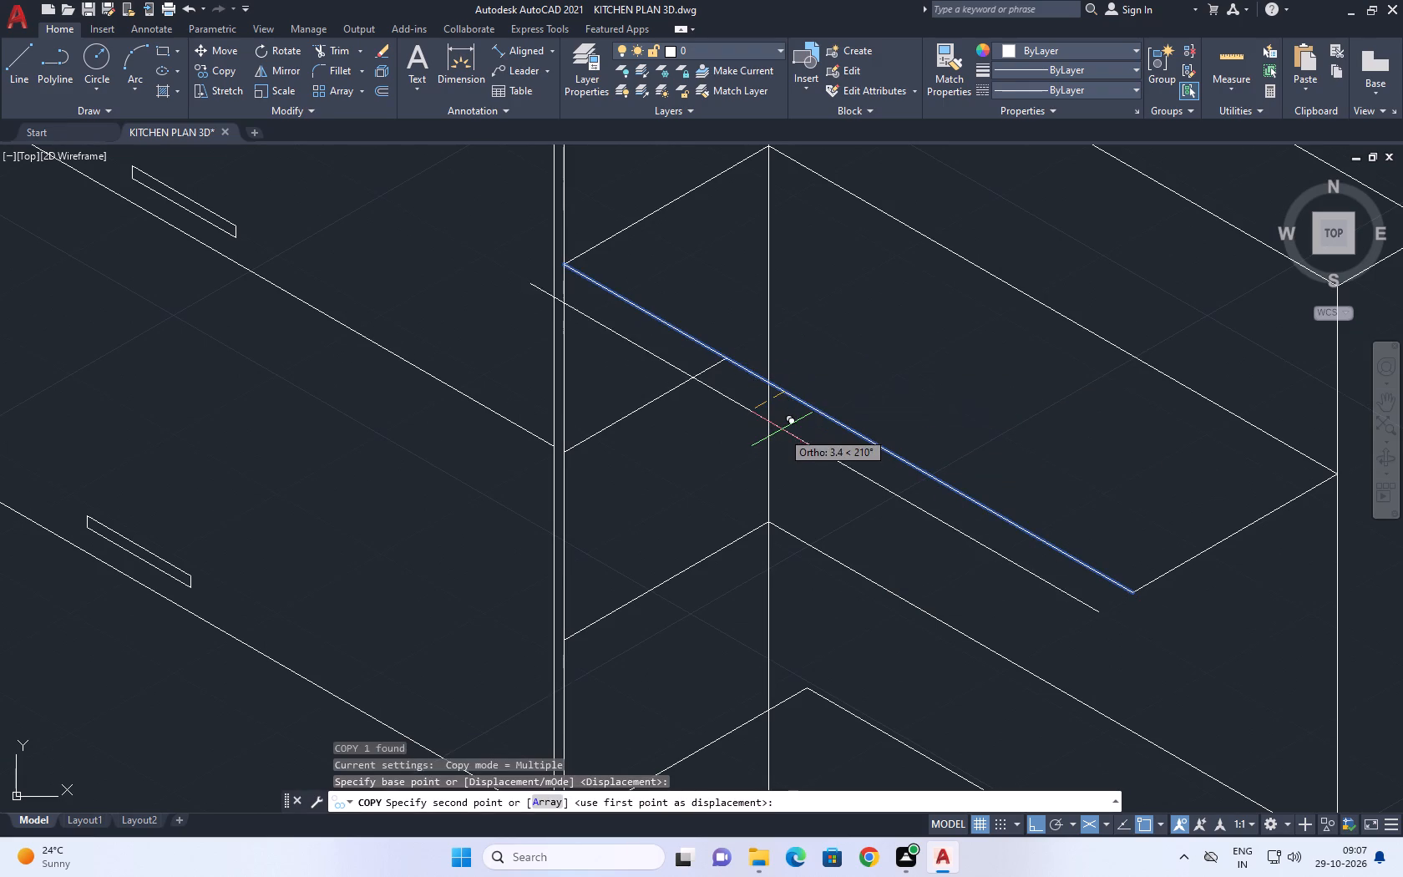
pyautogui.press('F5')
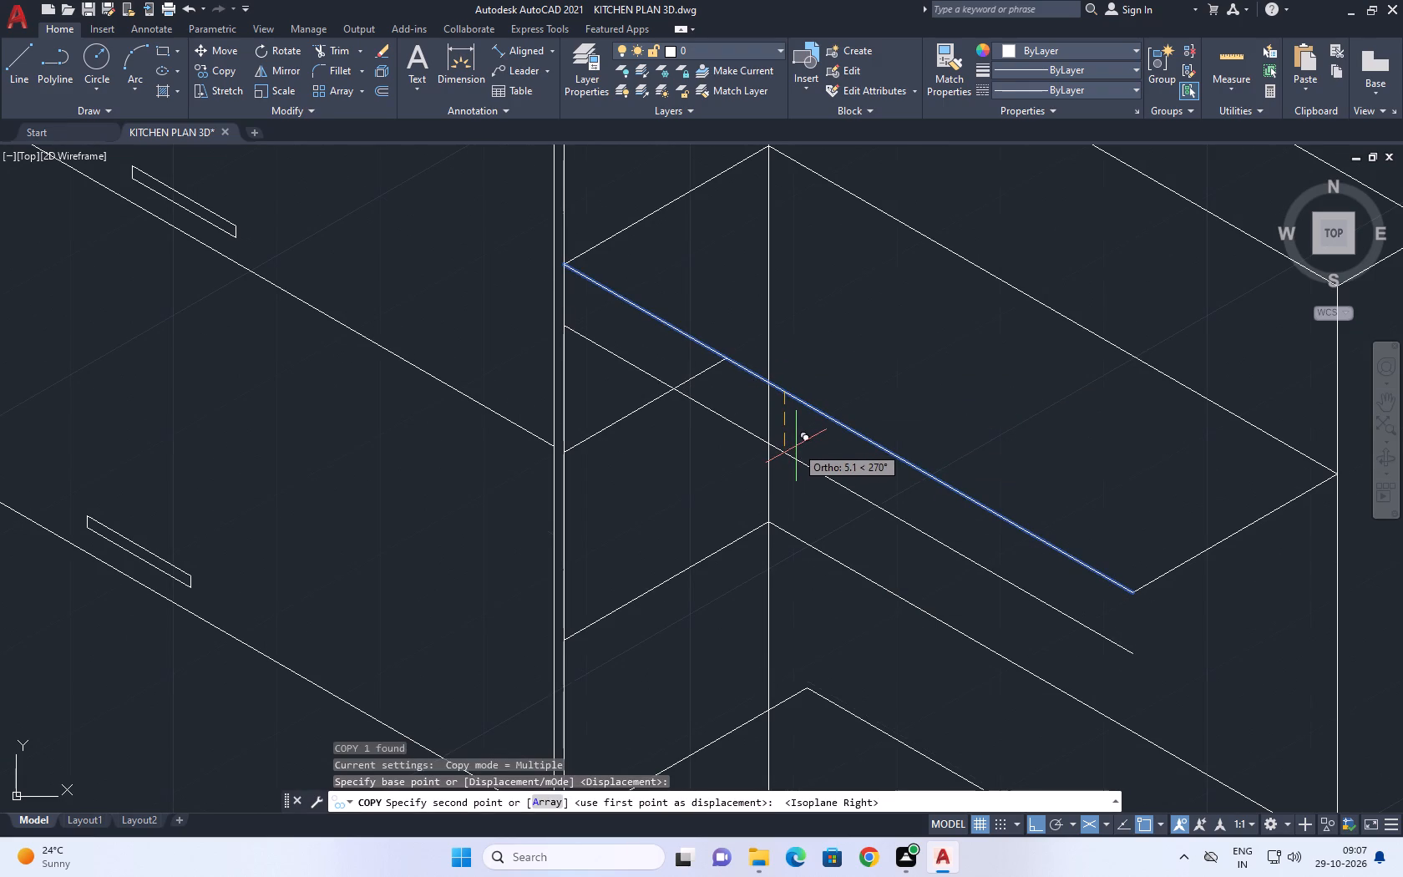
pyautogui.press('1')
pyautogui.press('Return')
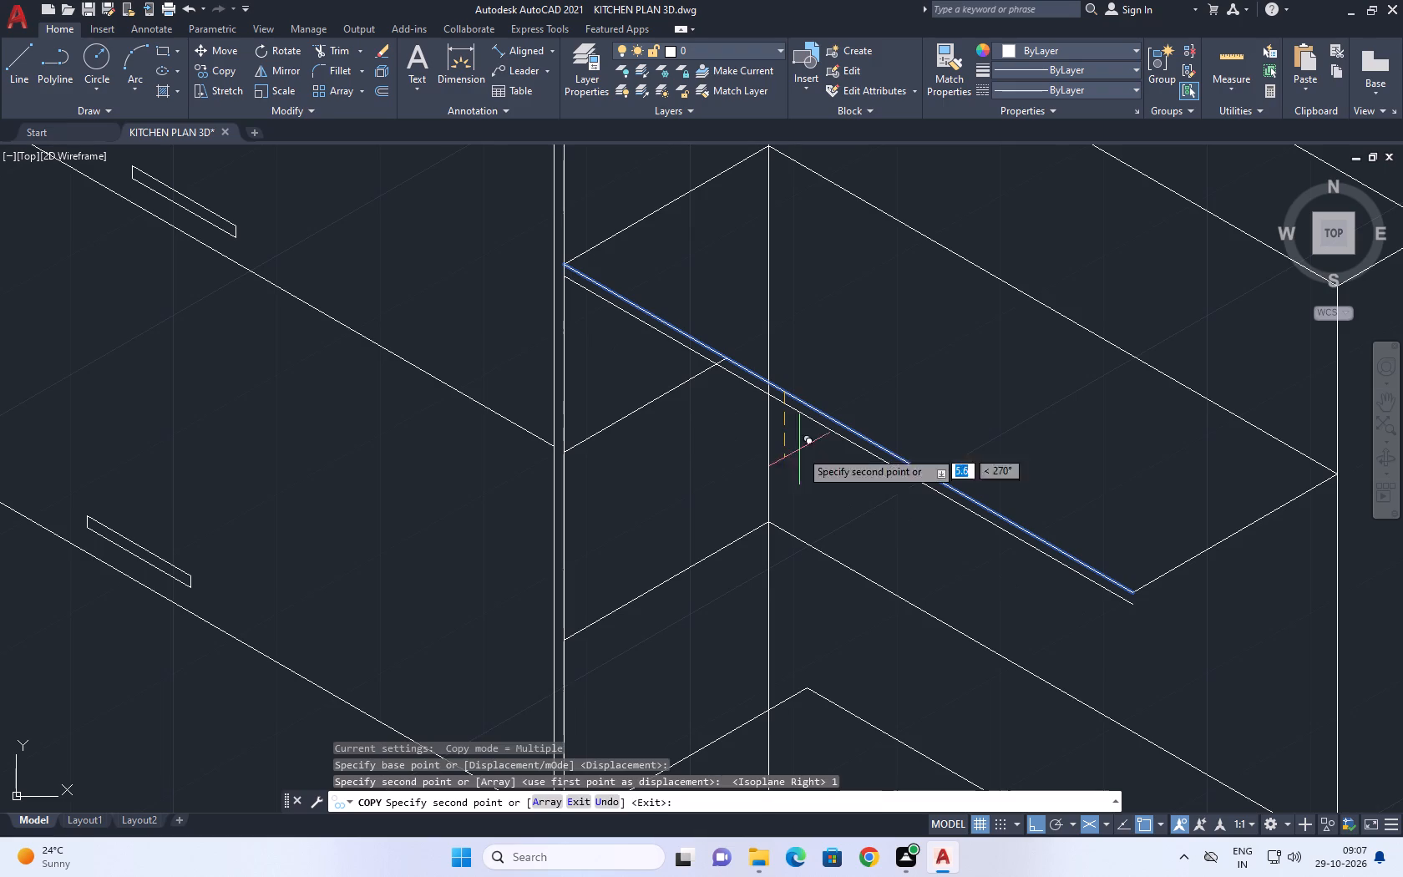
pyautogui.press('`')
pyautogui.write('l')
pyautogui.press('space')
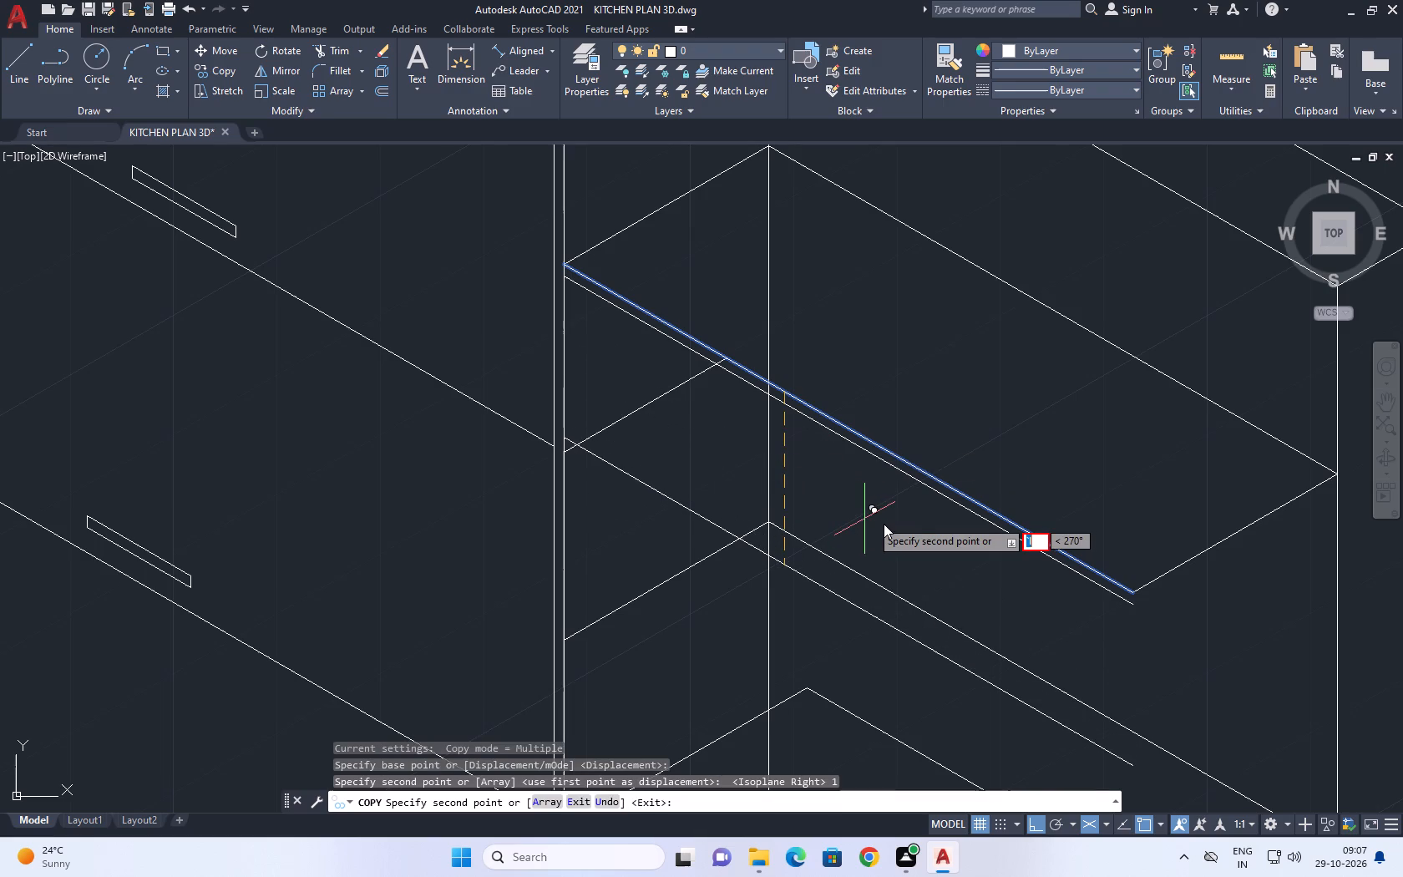
pyautogui.press('Escape')
# Draw the top shelf's vertical front corner line down to the copied edge and continue at 30° past the end panel's inner edge.
pyautogui.press('l')
pyautogui.press('space')
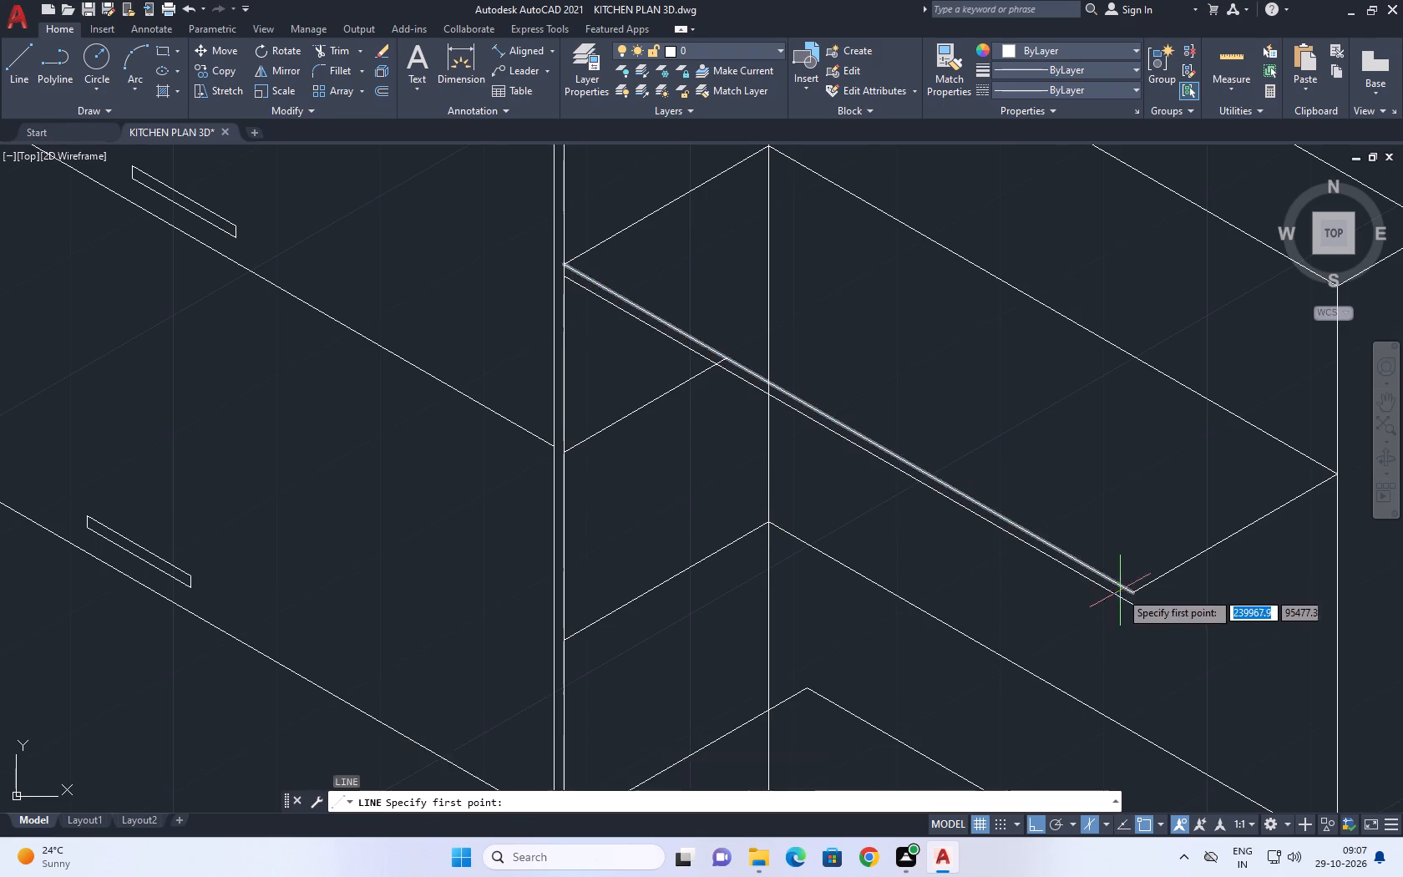
pyautogui.scroll(2, 1121, 591)
pyautogui.click(1146, 599)
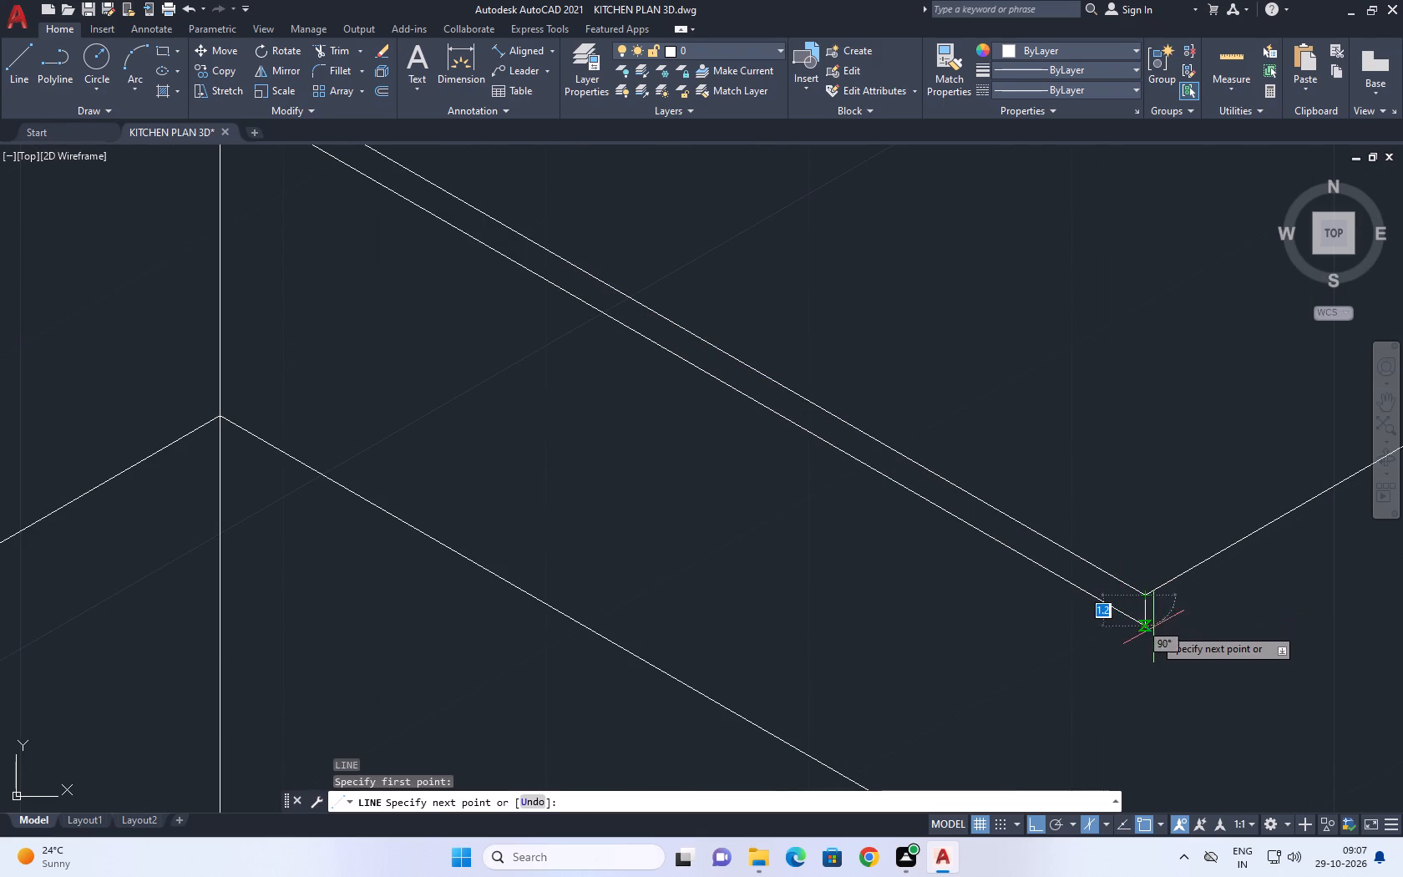
pyautogui.click(1149, 625)
pyautogui.moveTo(1227, 592); pyautogui.dragTo(783, 586, button='middle')
pyautogui.scroll(-1, 849, 551)
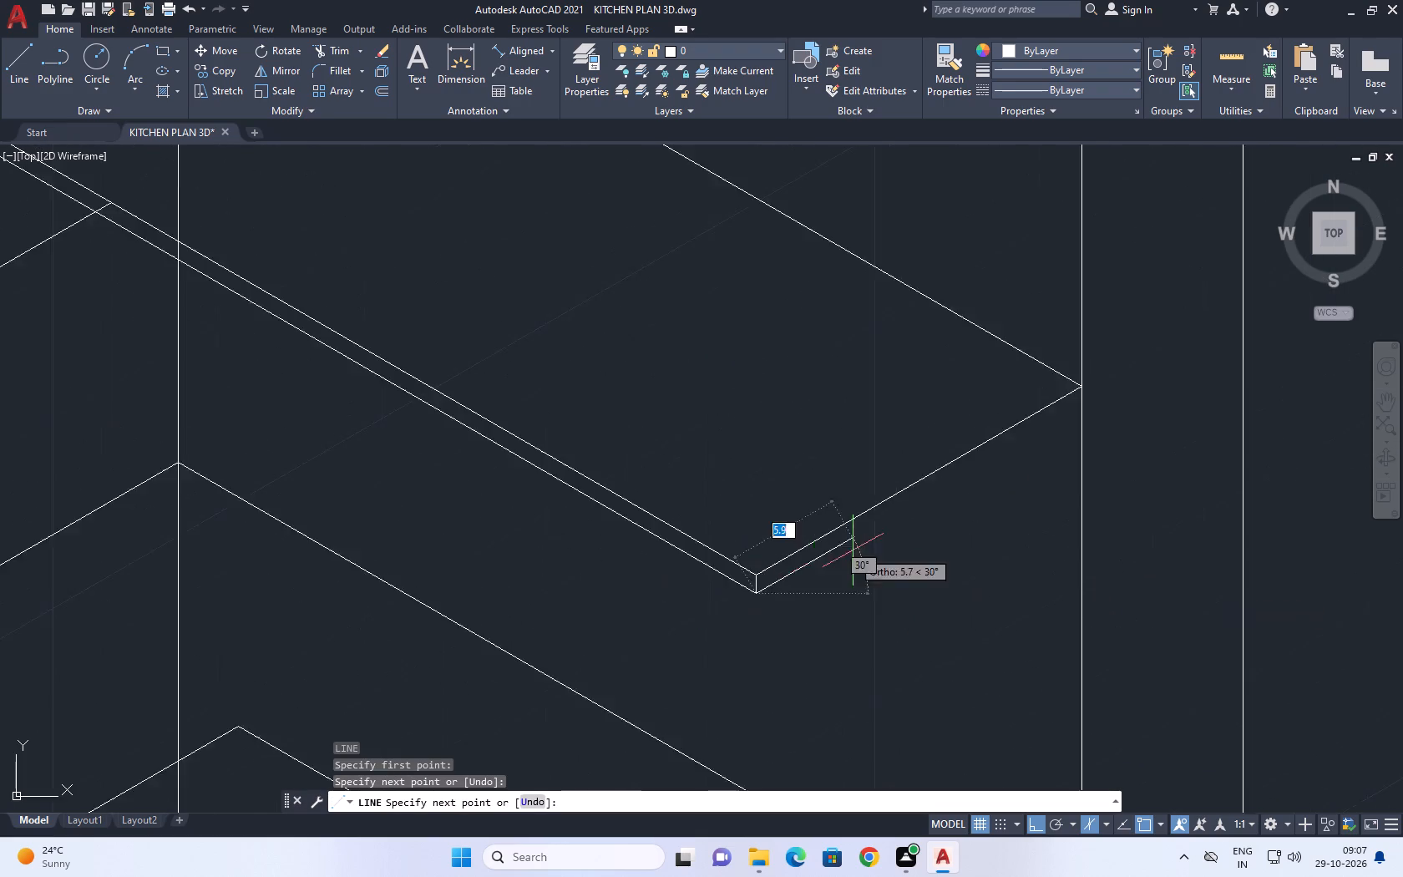
pyautogui.scroll(-1, 856, 550)
pyautogui.scroll(1, 1013, 483)
pyautogui.click(1022, 454)
pyautogui.press('space')
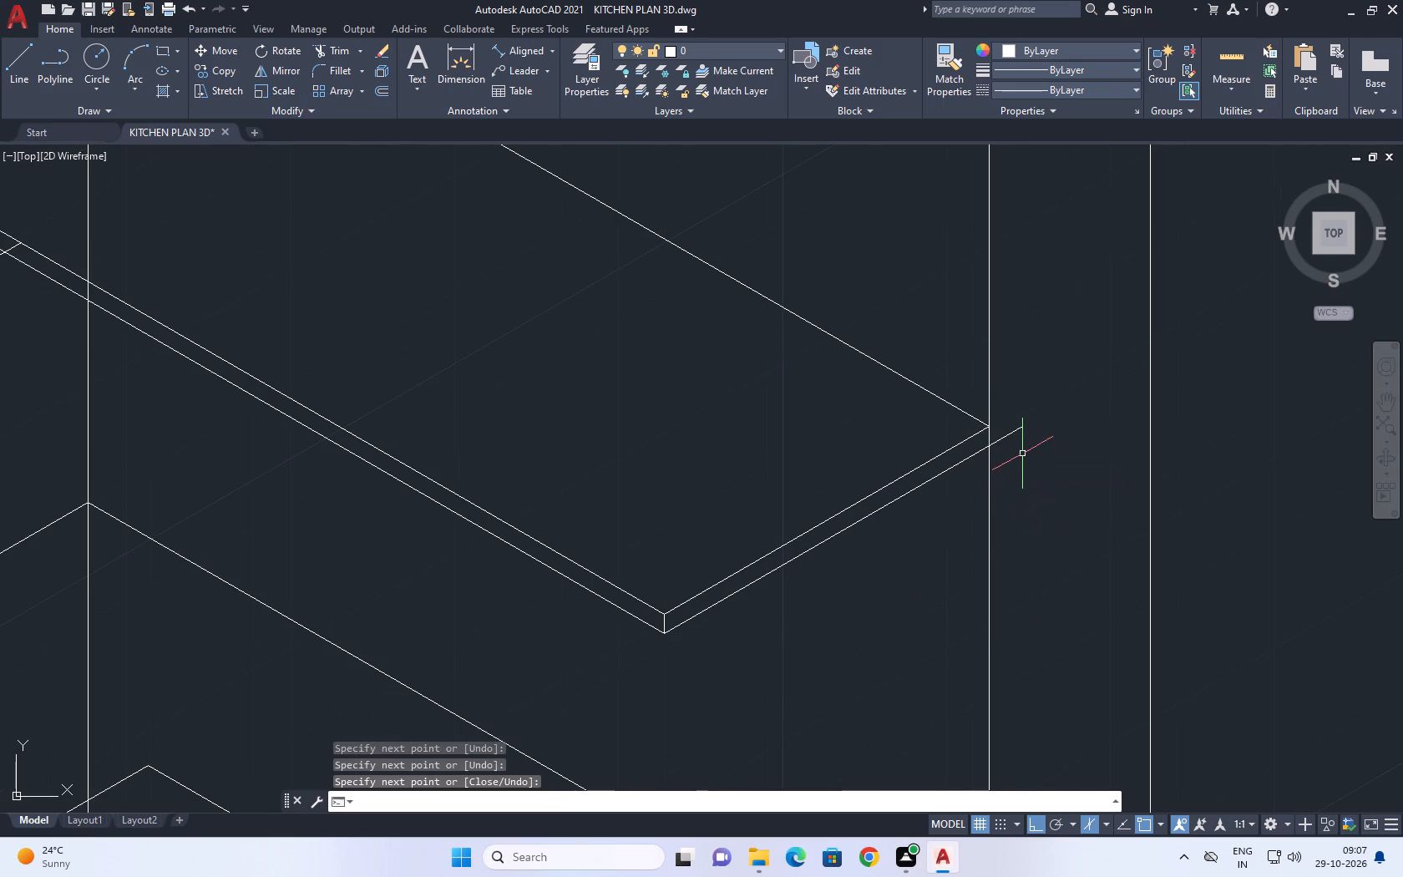
# Trim the overshoot of the top shelf's lower side edge at the end panel's inner edge.
pyautogui.write('tr')
pyautogui.press('space')
pyautogui.click(1014, 437)
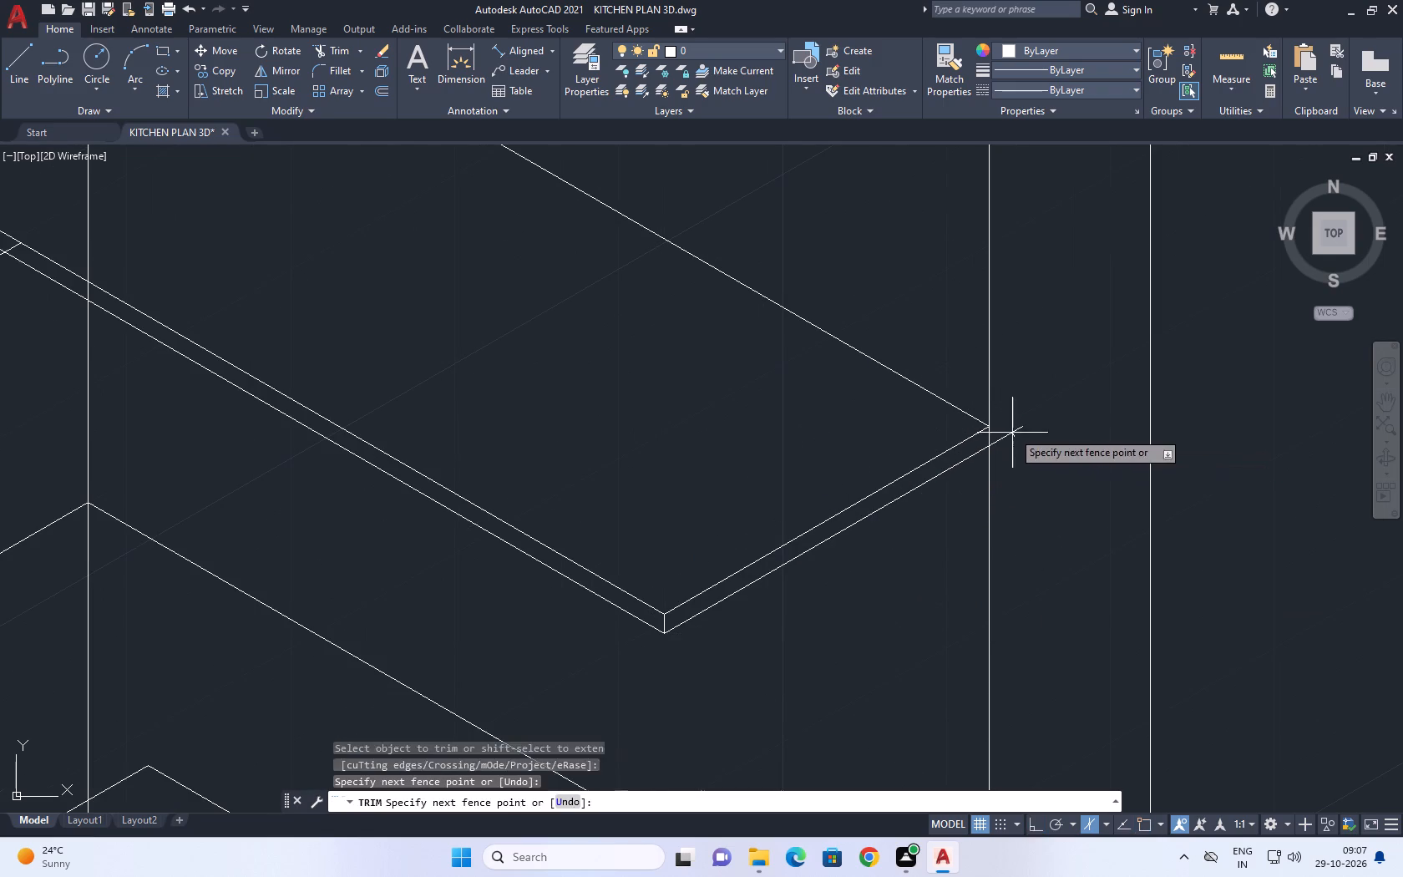
pyautogui.click(1011, 420)
pyautogui.press('Escape')
# Copy the second shelf's long rear line forward, roughly over the front of the shelf.
pyautogui.scroll(-3, 1012, 460)
pyautogui.moveTo(667, 379); pyautogui.dragTo(727, 387, button='middle')
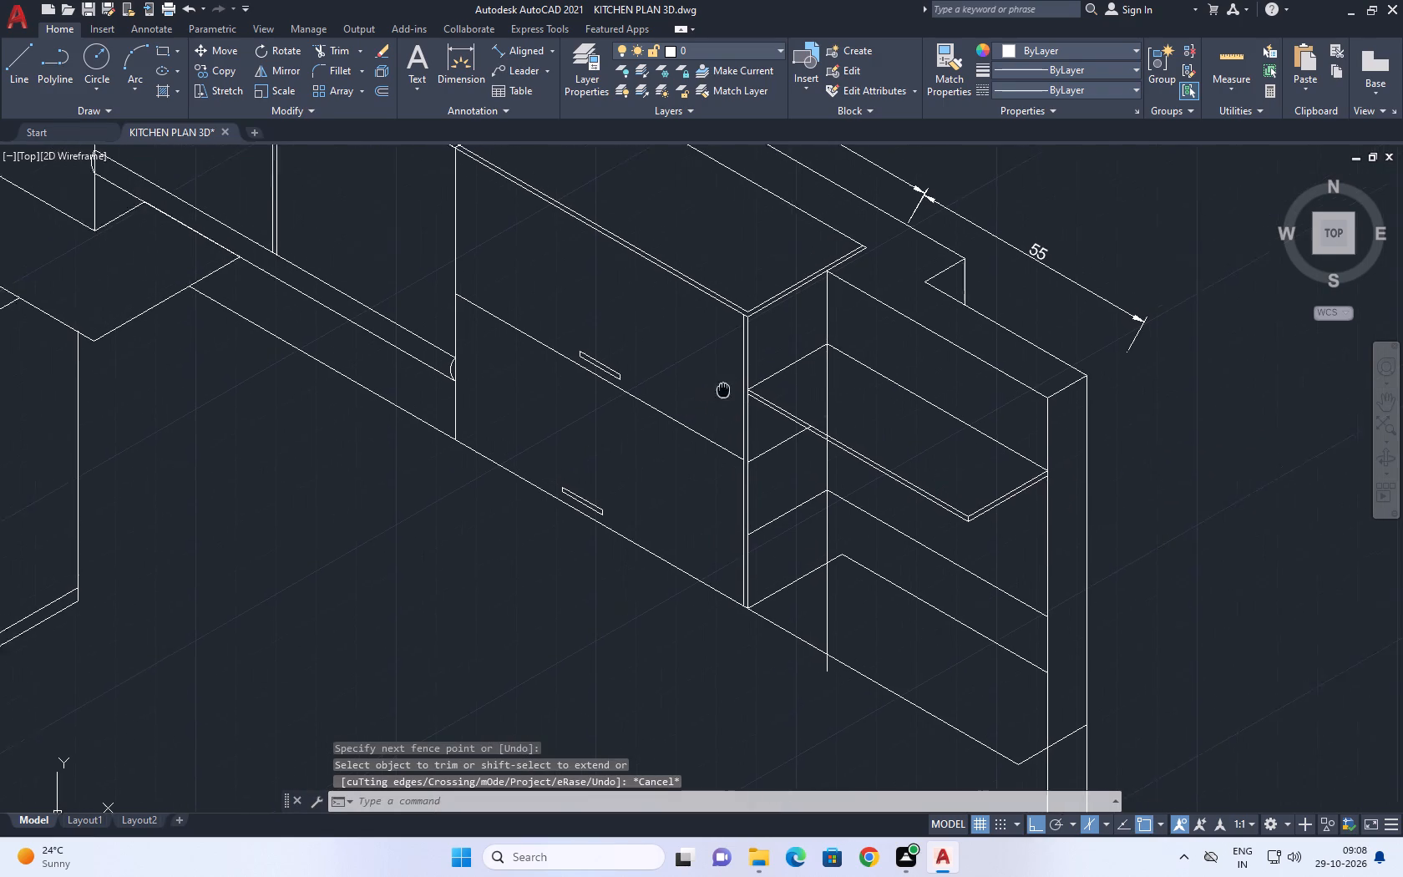
pyautogui.moveTo(727, 387); pyautogui.dragTo(775, 317, button='middle')
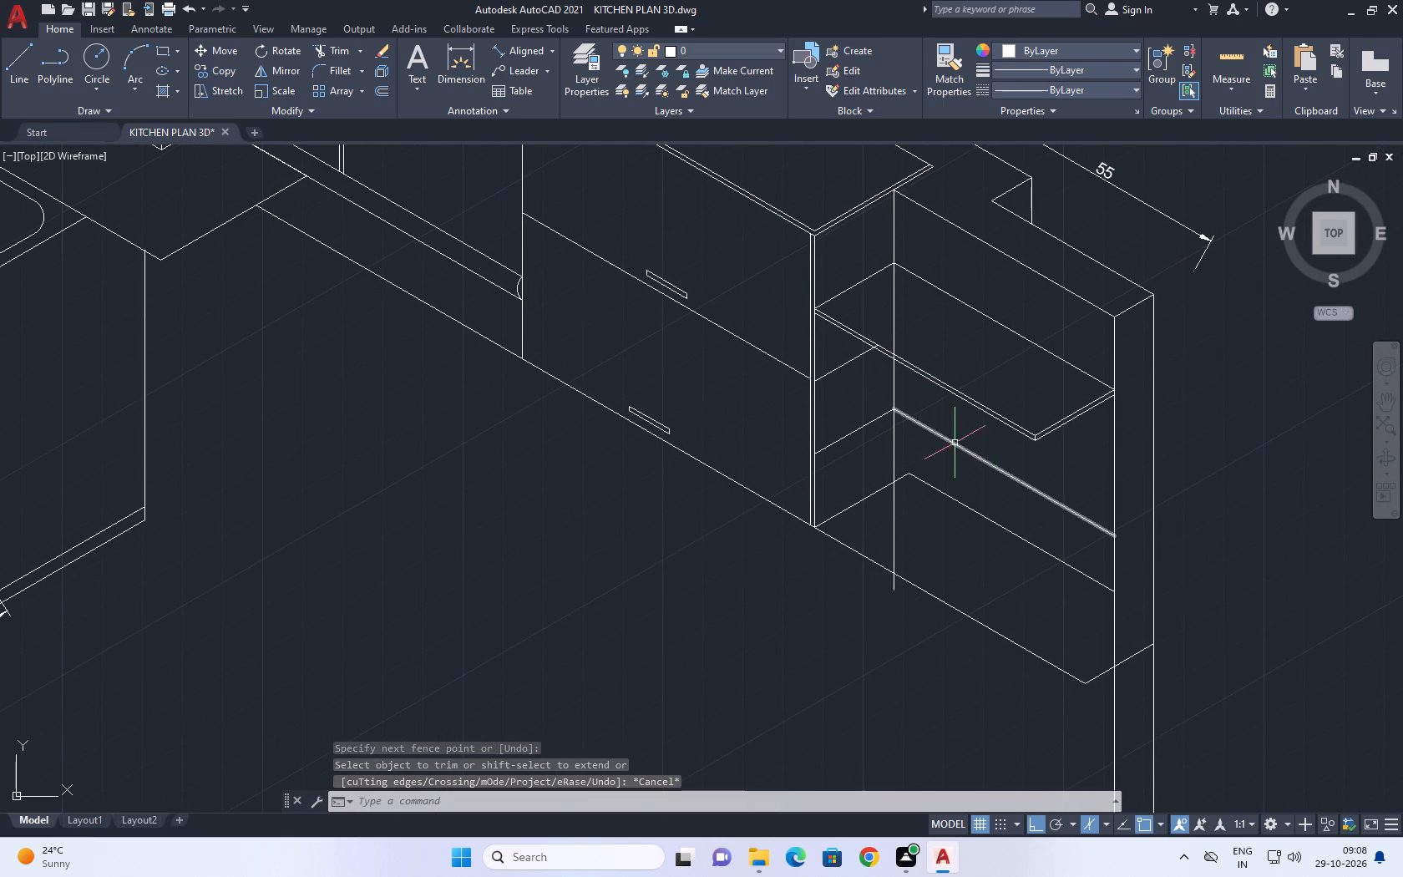
pyautogui.moveTo(1074, 470); pyautogui.dragTo(1040, 297, button='middle')
pyautogui.moveTo(991, 265); pyautogui.dragTo(1004, 347, button='middle')
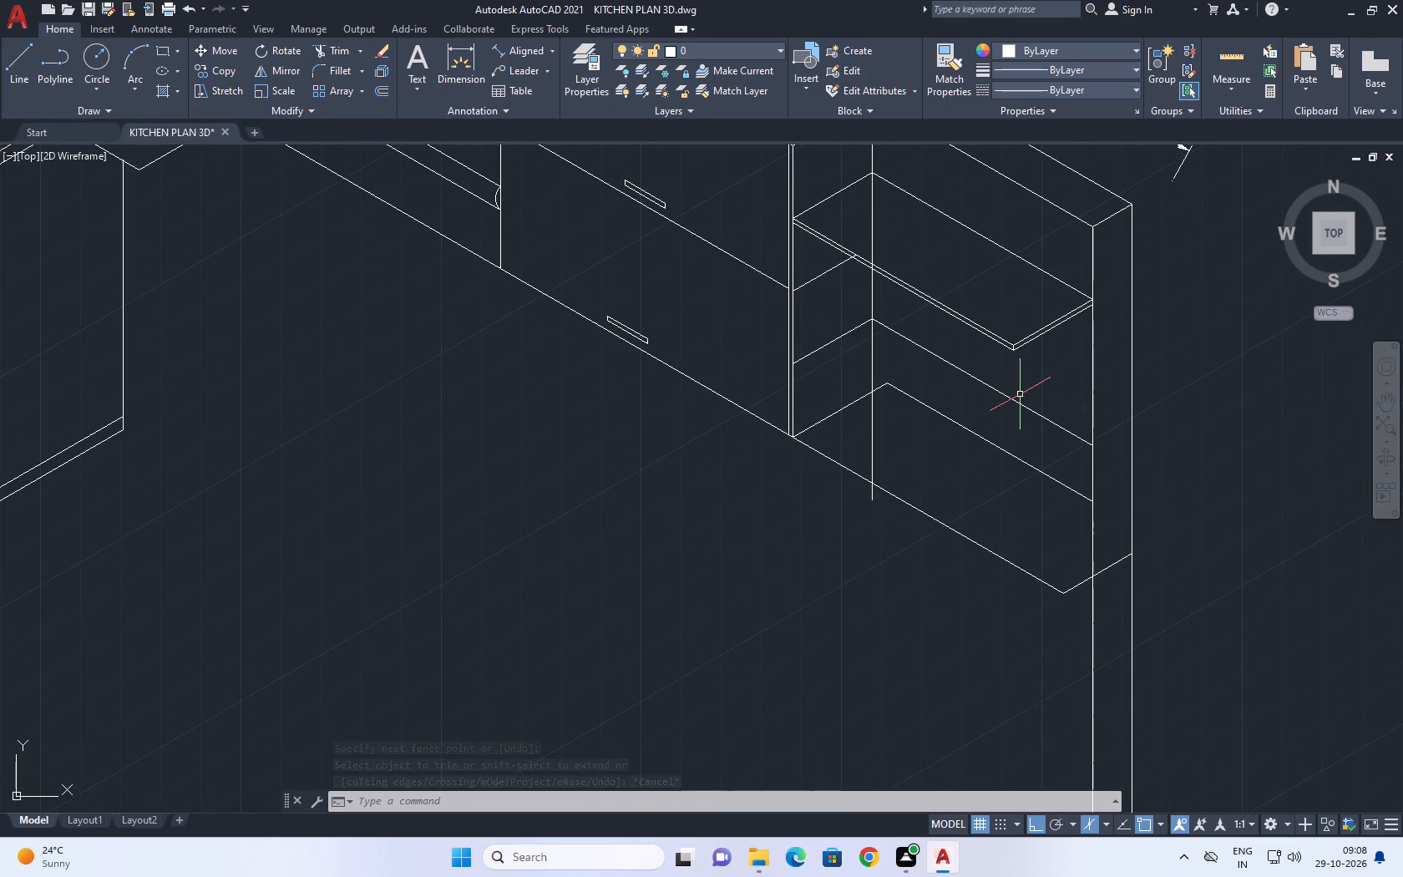
pyautogui.moveTo(894, 388); pyautogui.dragTo(927, 456, button='middle')
pyautogui.click(991, 438)
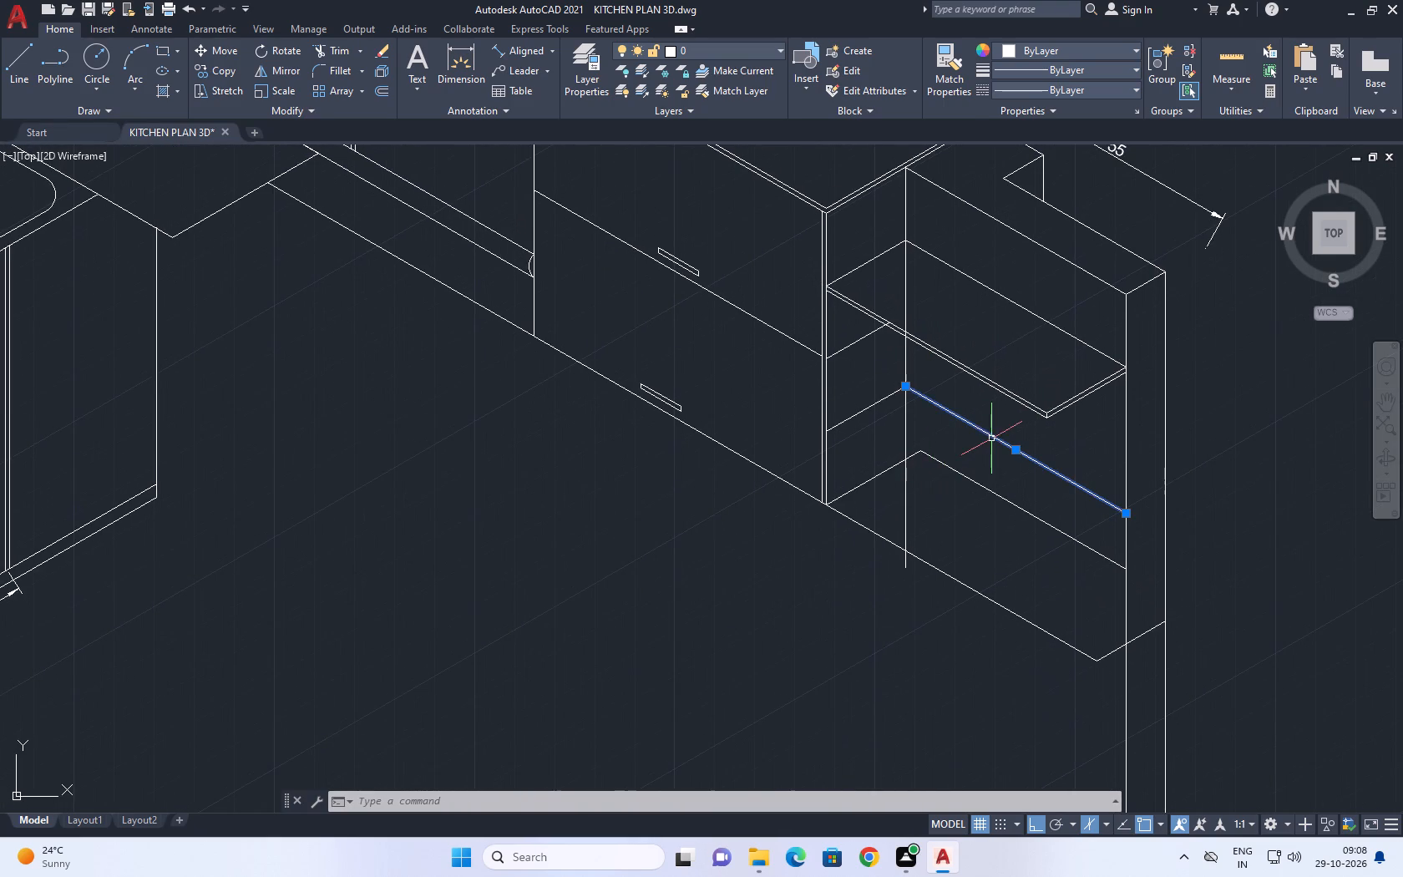
pyautogui.write('co')
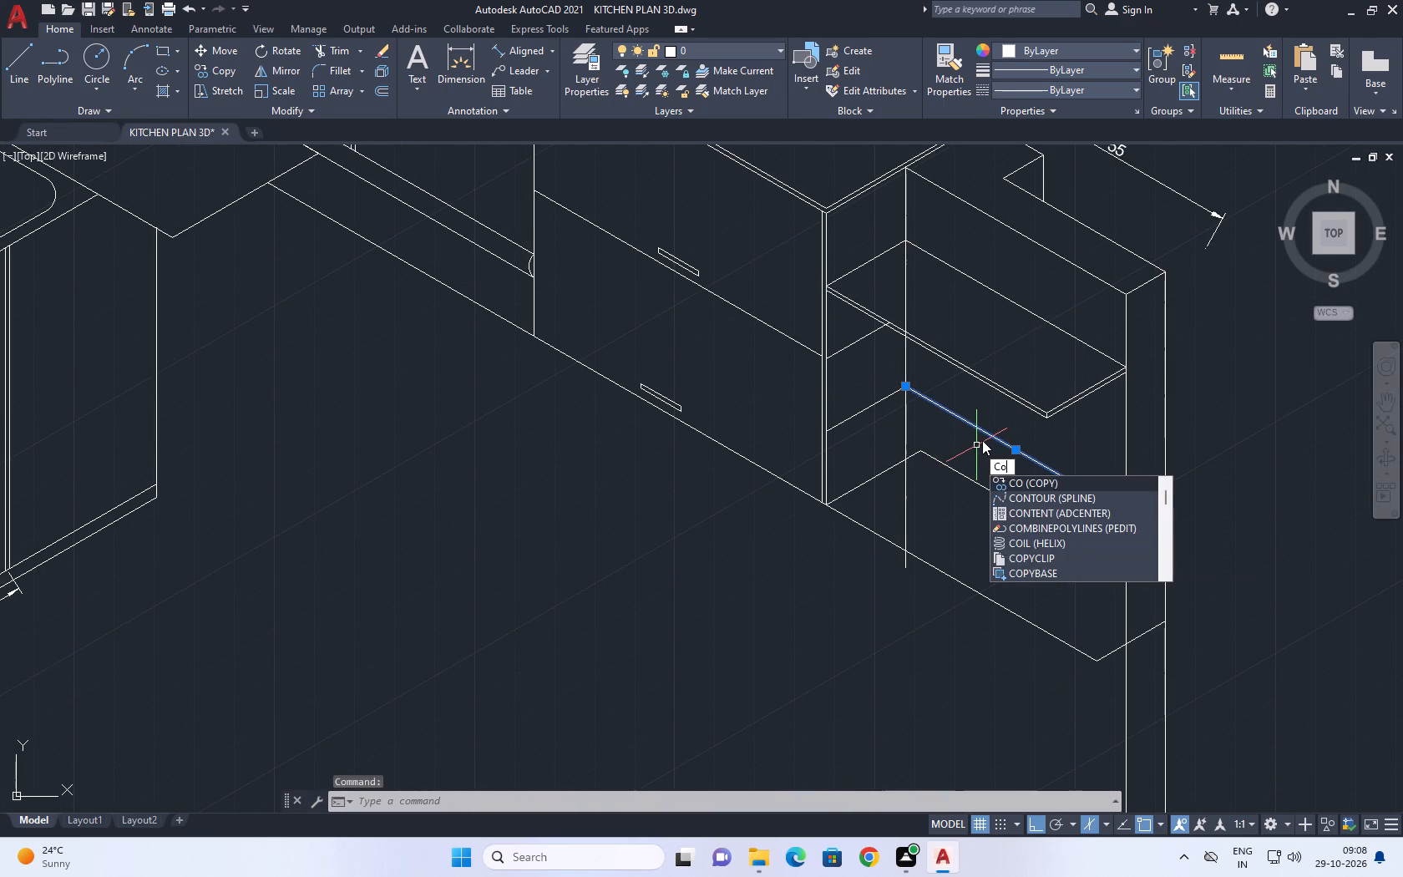
pyautogui.press('space')
pyautogui.click(984, 440)
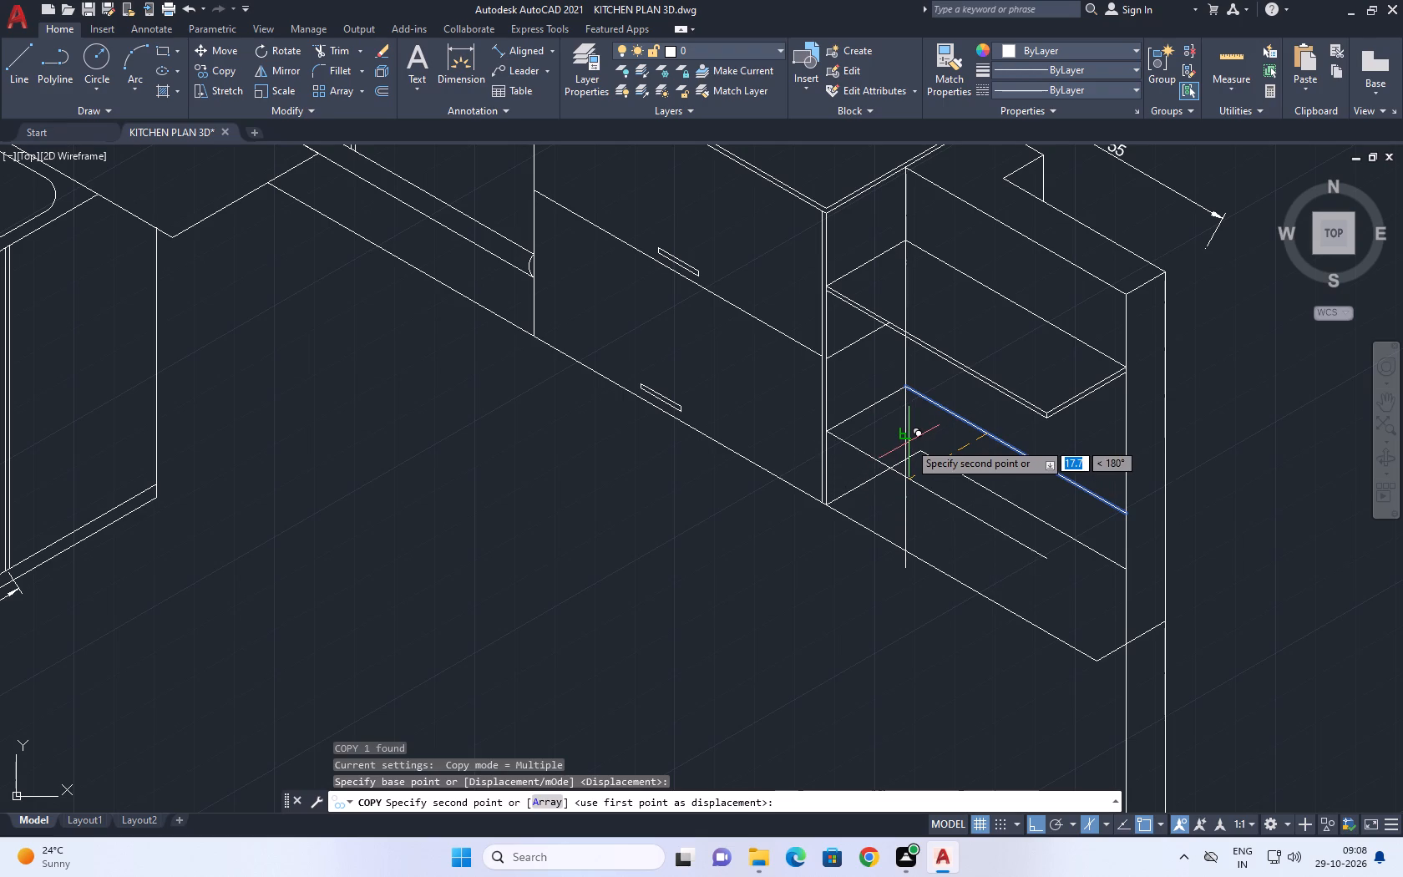
pyautogui.click(909, 442)
pyautogui.press('space')
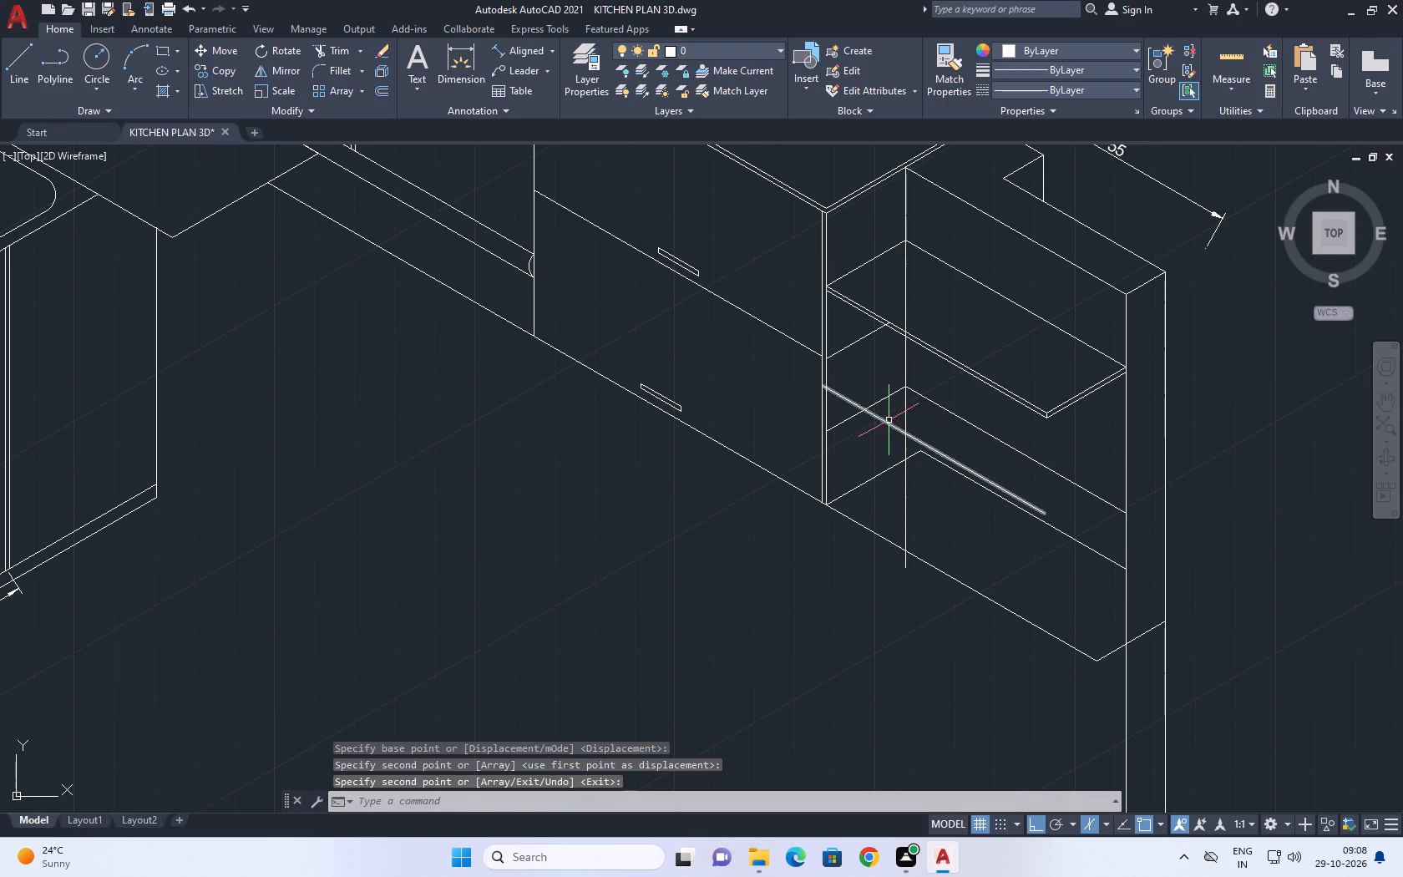
# Move the copied line so its cabinet-side end meets the front end of the second shelf's short side line.
pyautogui.click(889, 420)
pyautogui.moveTo(812, 434); pyautogui.dragTo(859, 492, button='middle')
pyautogui.press('m')
pyautogui.press('space')
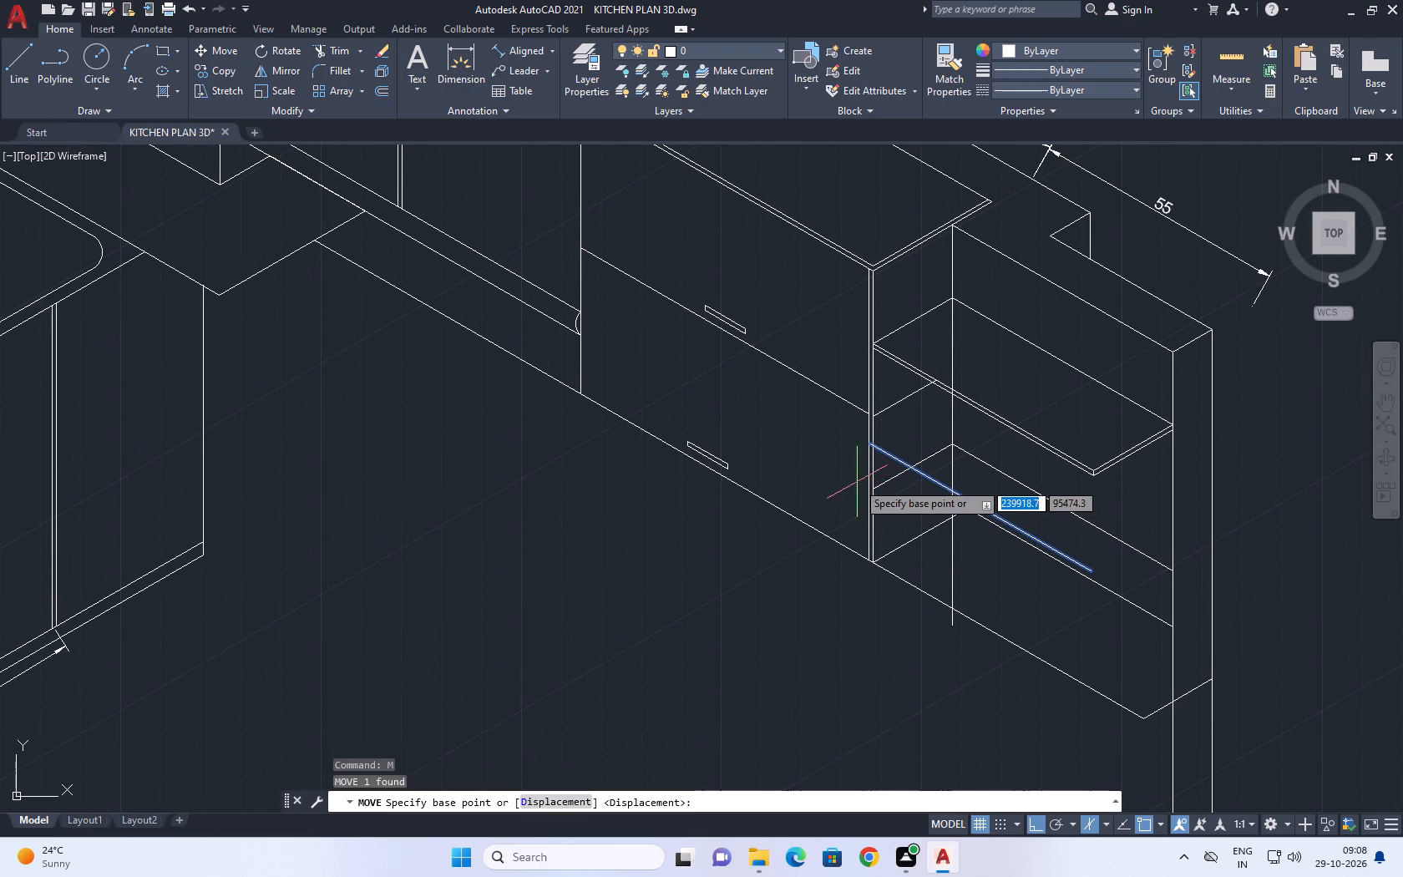
pyautogui.scroll(4, 864, 447)
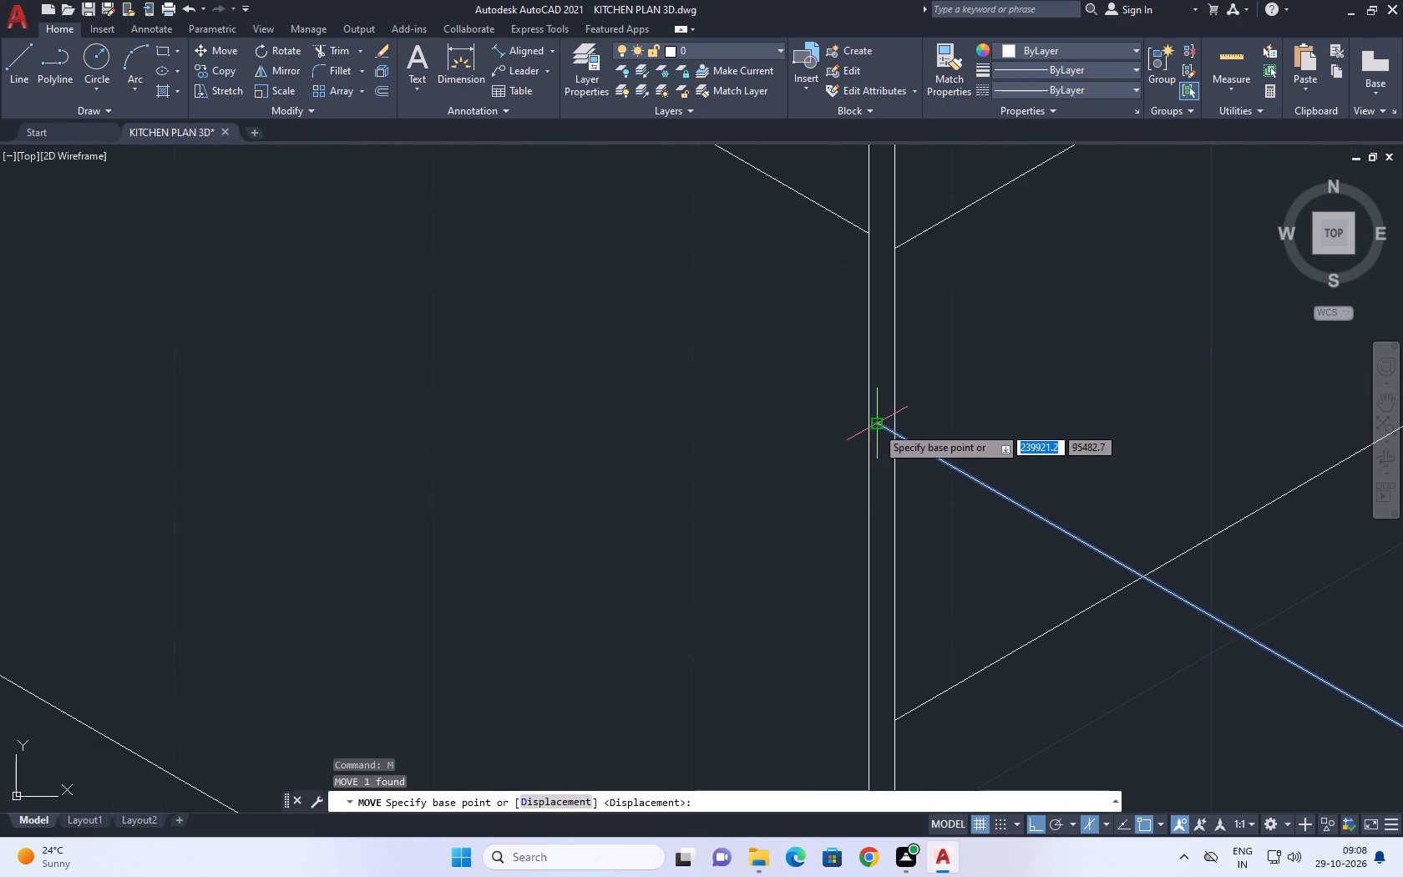
pyautogui.click(874, 425)
pyautogui.scroll(-1, 884, 413)
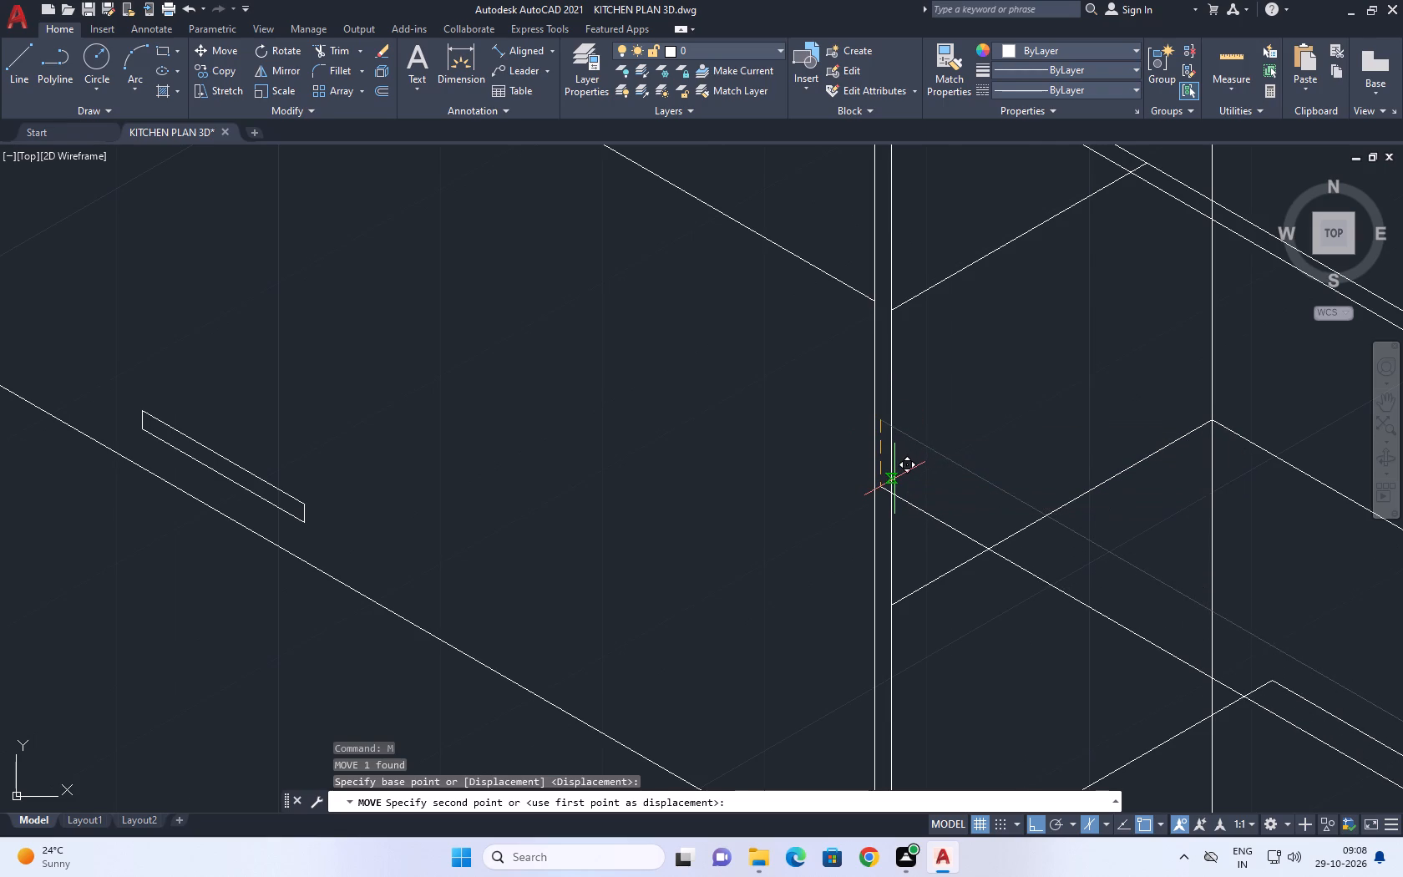
pyautogui.click(889, 607)
# Draw the second shelf's side line from the rear line's end at the end panel to the front edge's free end.
pyautogui.scroll(-3, 887, 496)
pyautogui.moveTo(1008, 589); pyautogui.dragTo(914, 510, button='middle')
pyautogui.moveTo(1031, 530); pyautogui.dragTo(943, 536, button='middle')
pyautogui.press('l')
pyautogui.press('space')
pyautogui.scroll(2, 994, 523)
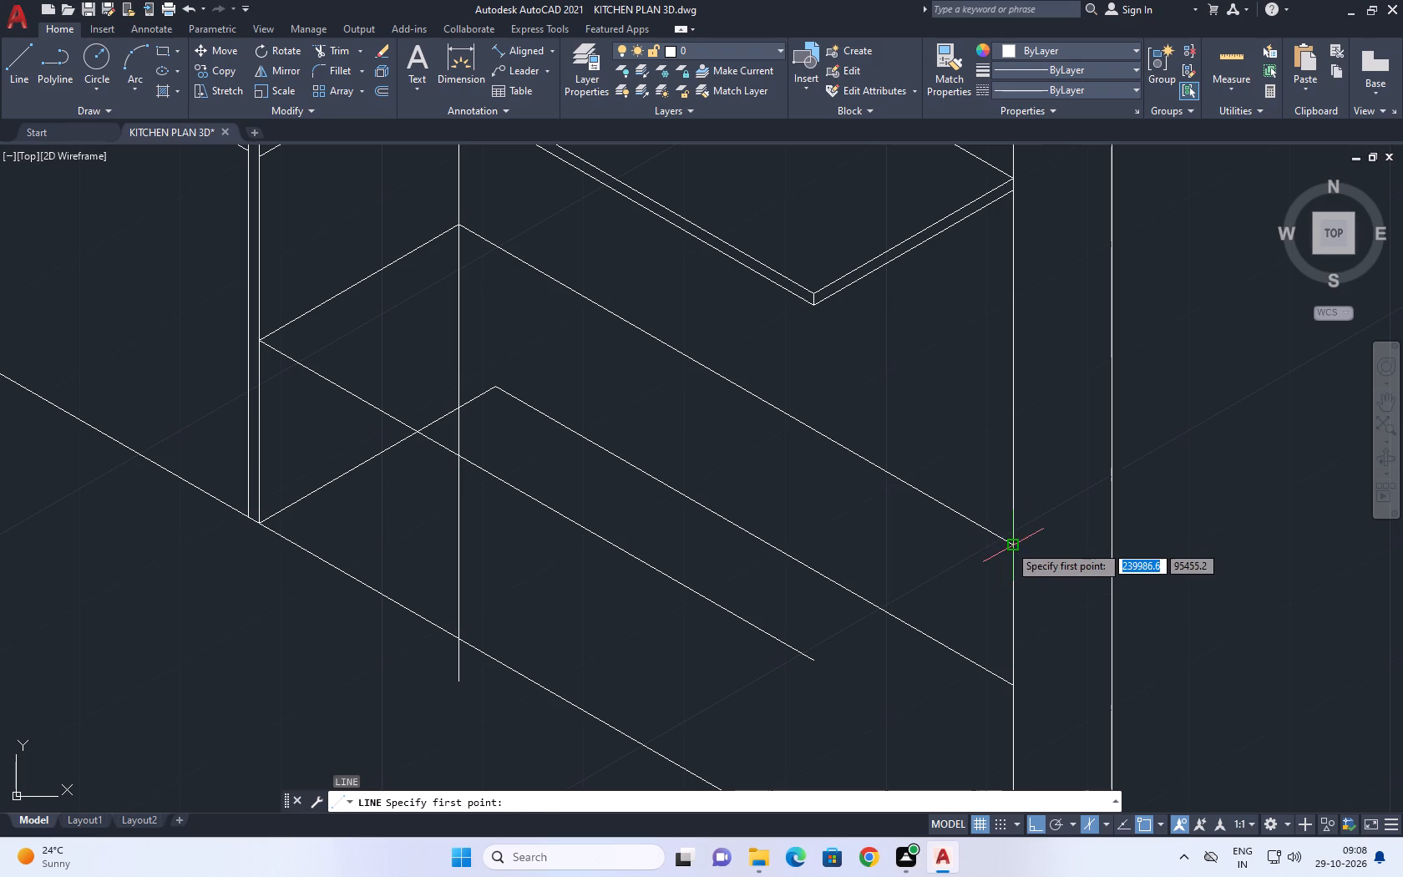
pyautogui.click(1010, 545)
pyautogui.moveTo(873, 606); pyautogui.dragTo(820, 483, button='middle')
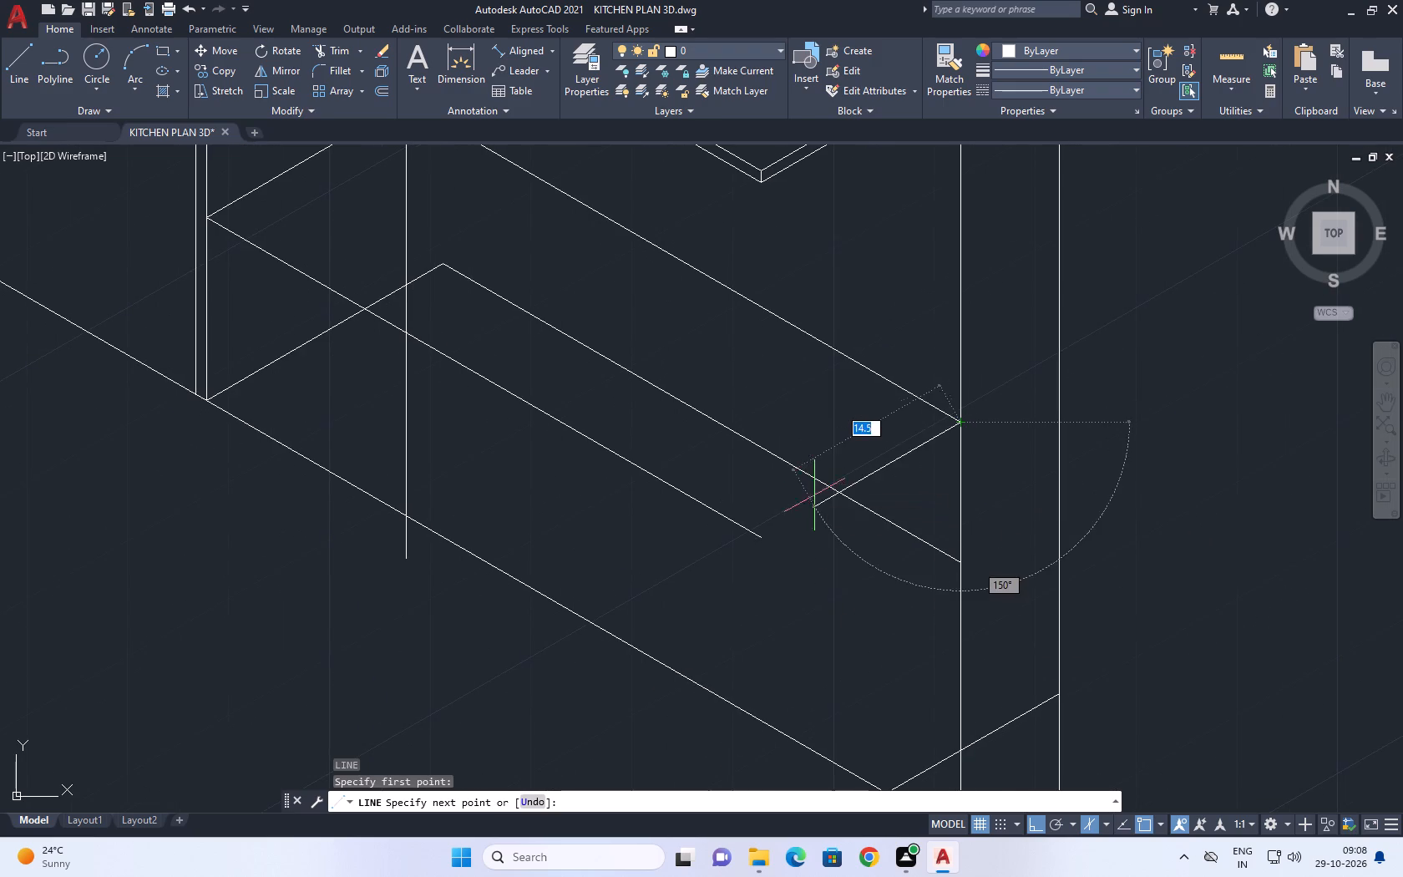
pyautogui.click(759, 540)
pyautogui.press('space')
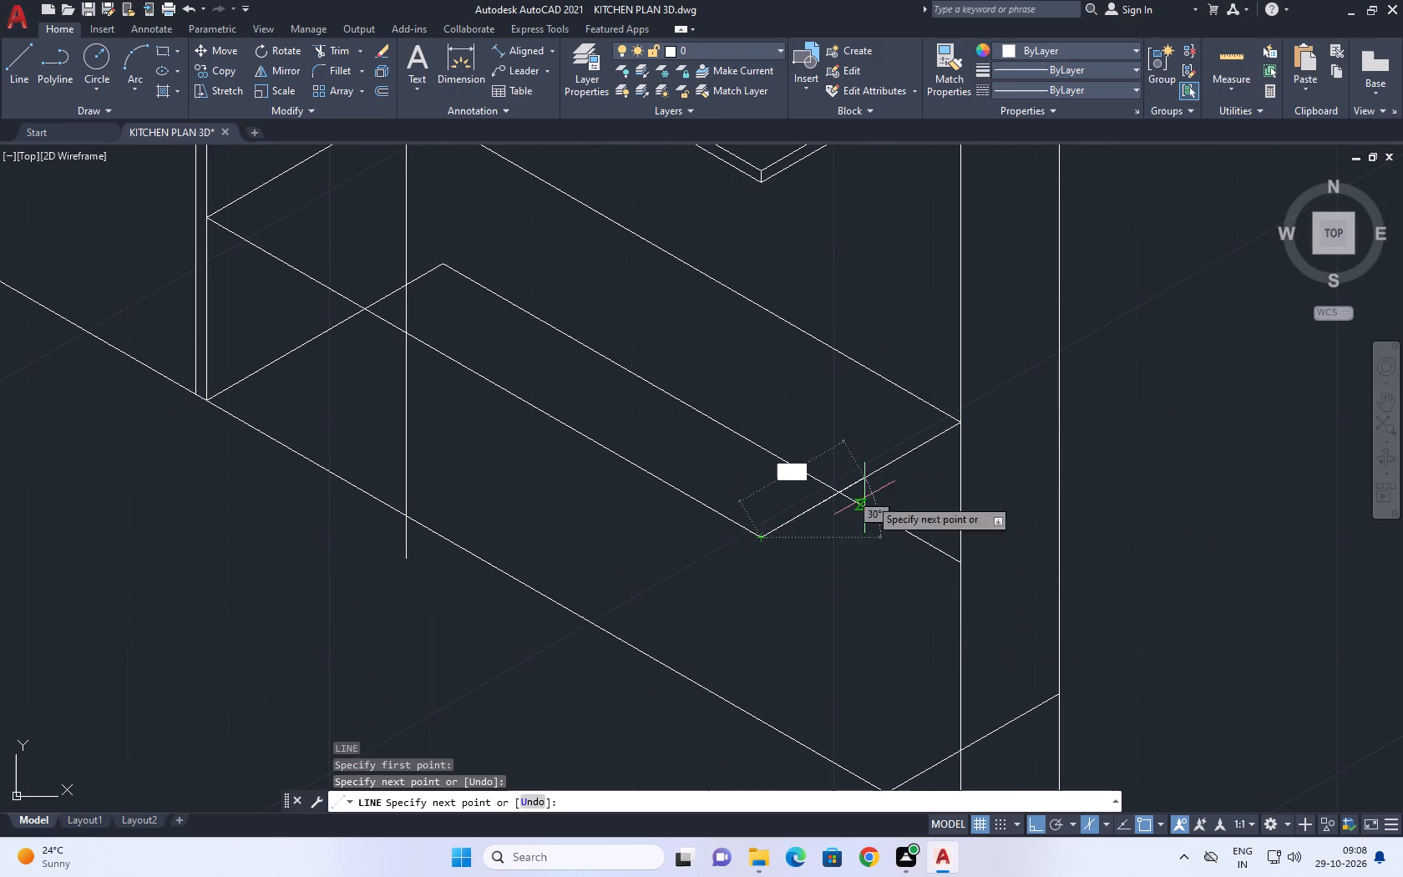
# Copy the second shelf's front edge line 1 unit straight down for the shelf thickness.
pyautogui.moveTo(747, 499); pyautogui.dragTo(995, 503, button='middle')
pyautogui.moveTo(963, 498); pyautogui.dragTo(955, 499)
pyautogui.click(897, 503)
pyautogui.moveTo(845, 489); pyautogui.dragTo(867, 506, button='middle')
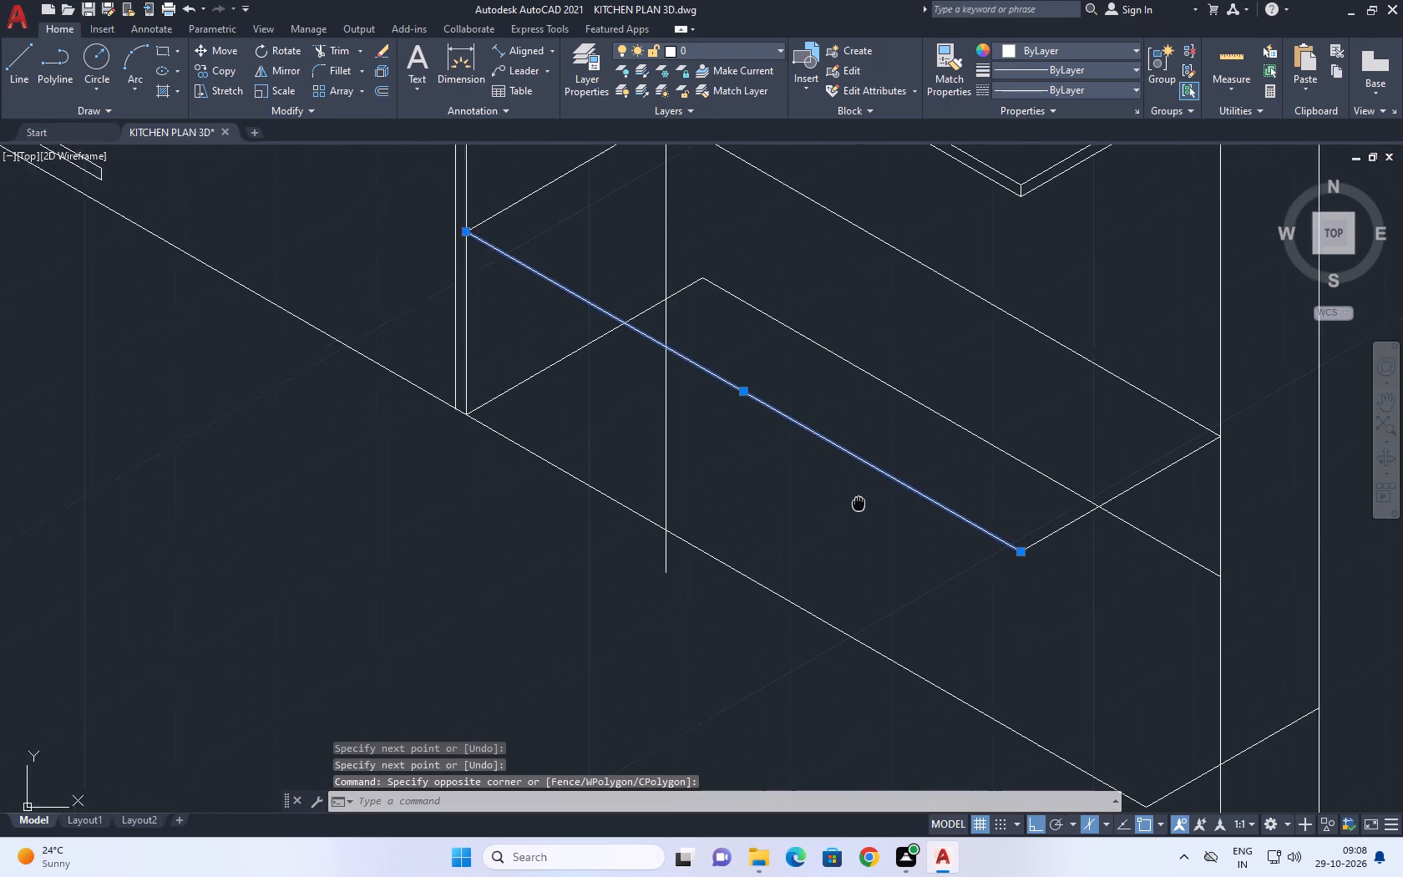
pyautogui.moveTo(867, 506); pyautogui.dragTo(954, 508, button='middle')
pyautogui.write('co')
pyautogui.press('space')
pyautogui.click(973, 480)
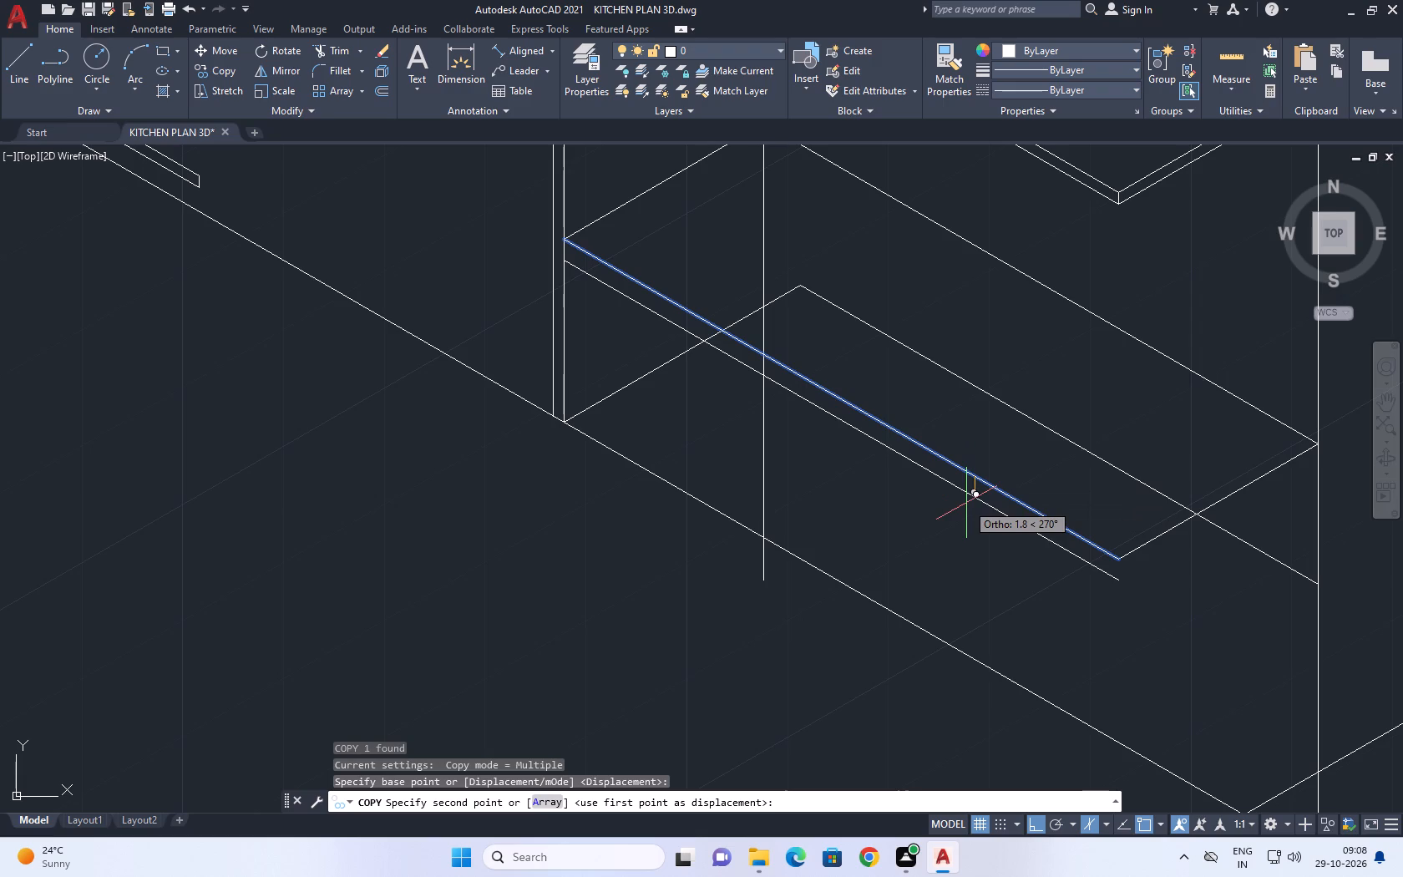
pyautogui.write('1')
pyautogui.press('space')
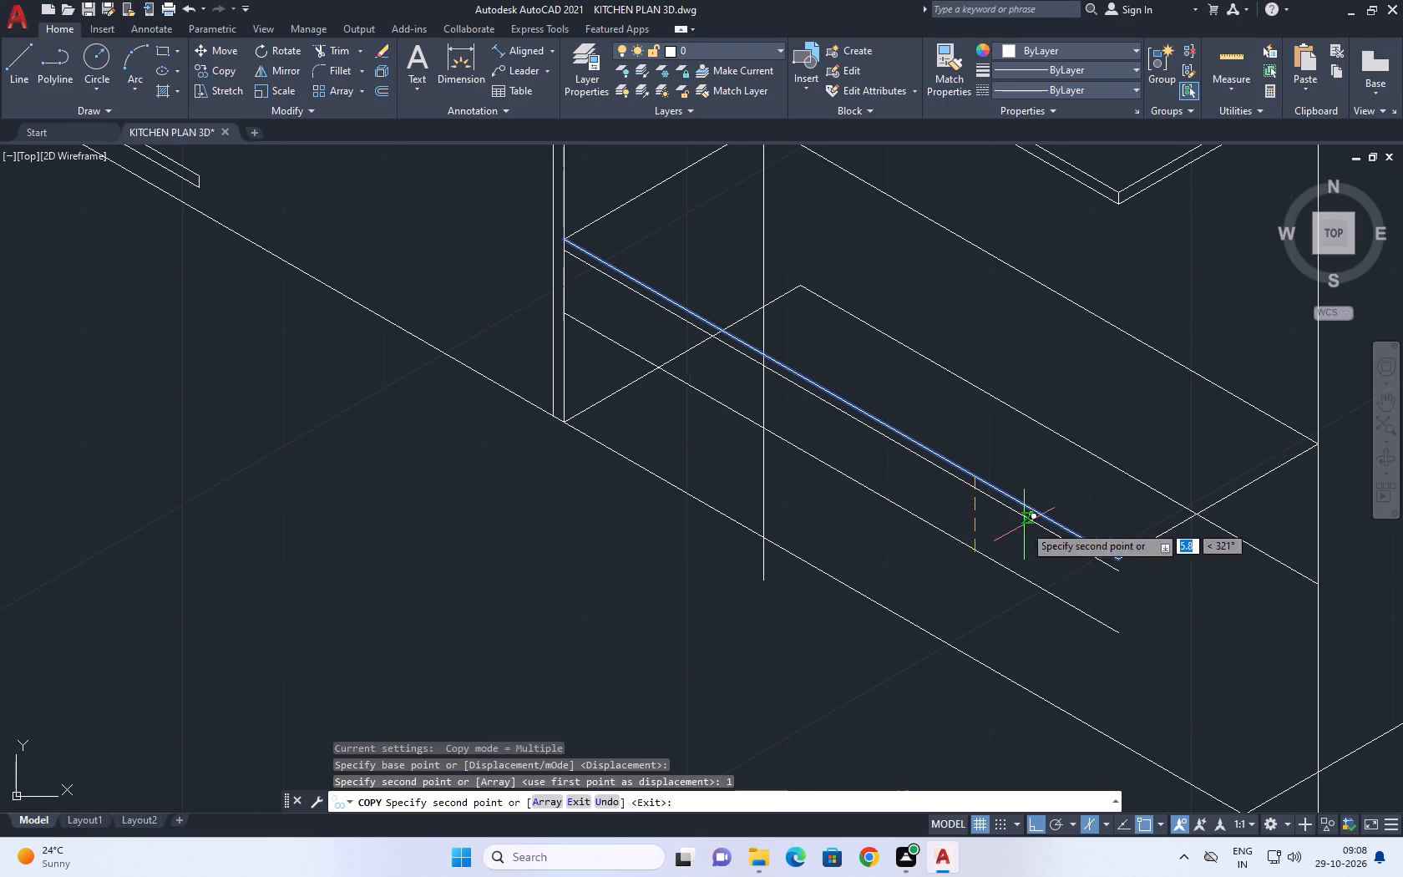
pyautogui.moveTo(1023, 525); pyautogui.dragTo(843, 523, button='middle')
pyautogui.press('space')
# Draw the second shelf's lower side edge at 30° from the copied edge's free end past the end panel's inner edge.
pyautogui.moveTo(1003, 548); pyautogui.dragTo(864, 562, button='middle')
pyautogui.write('l')
pyautogui.press('space')
pyautogui.scroll(2, 791, 580)
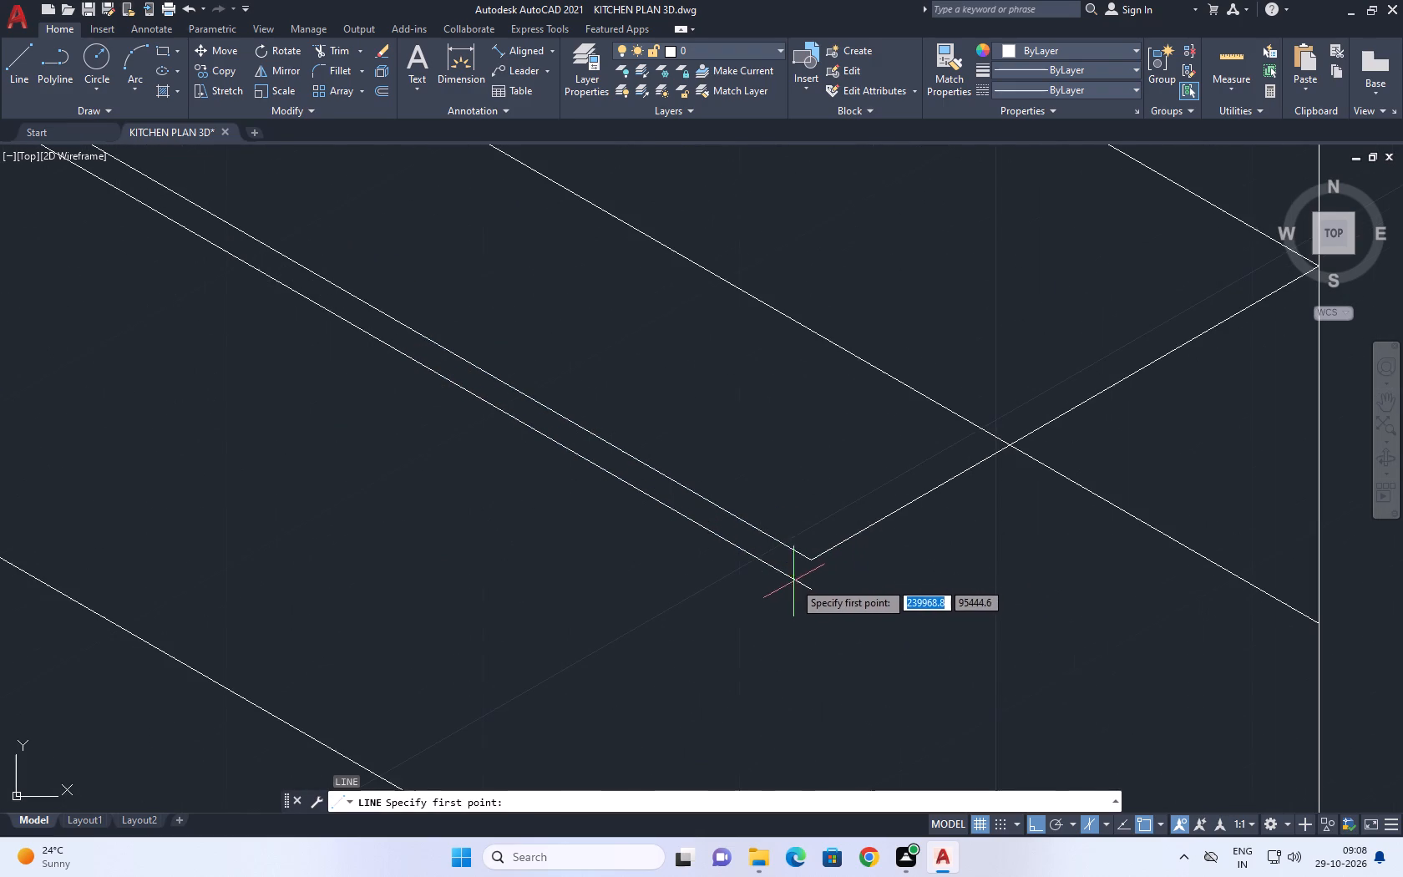
pyautogui.moveTo(810, 589); pyautogui.dragTo(851, 584)
pyautogui.moveTo(1142, 478); pyautogui.dragTo(813, 580, button='middle')
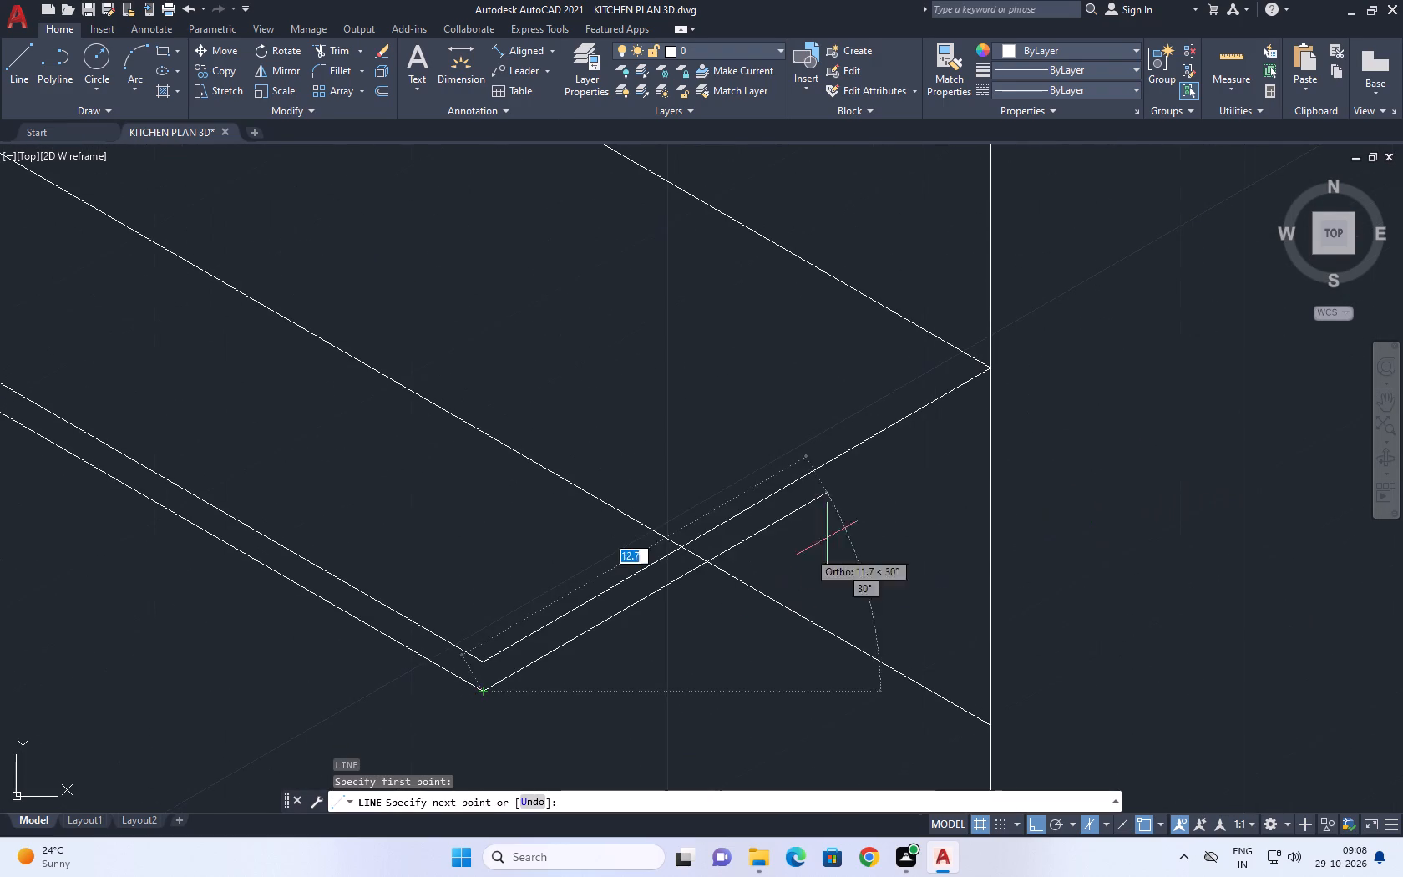
pyautogui.click(1070, 388)
pyautogui.press('space')
# Trim the overshoot of the second shelf's lower side edge at the end panel's inner edge.
pyautogui.press('t')
pyautogui.press('r')
pyautogui.press('space')
pyautogui.click(1043, 362)
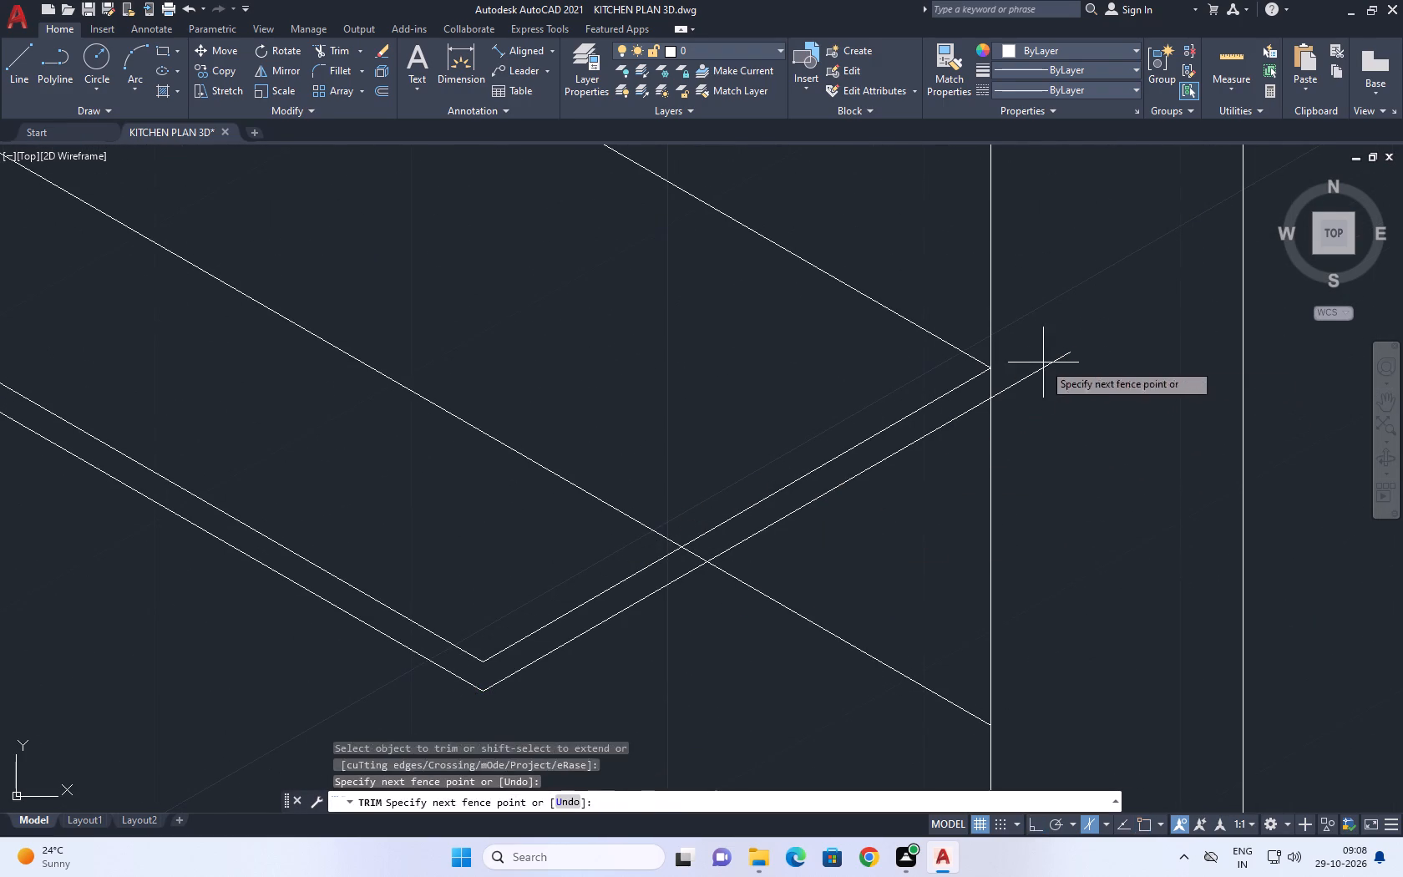
pyautogui.click(1043, 408)
# Trim the base's rear and side lines and the vertical back corner line where they cross the second shelf's surface.
pyautogui.scroll(-5, 1057, 425)
pyautogui.click(978, 416)
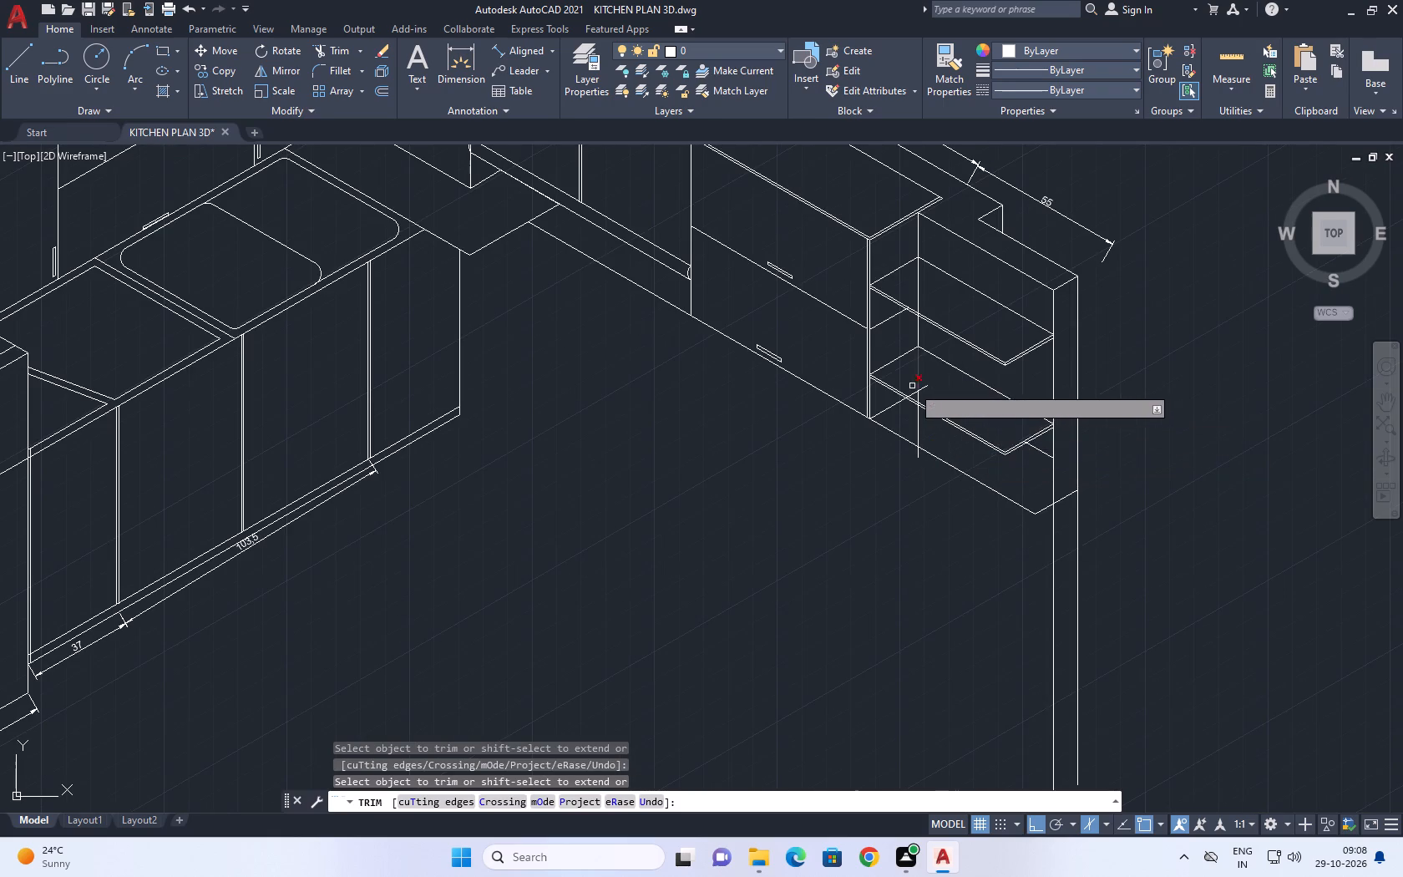
pyautogui.scroll(2, 912, 386)
pyautogui.click(919, 402)
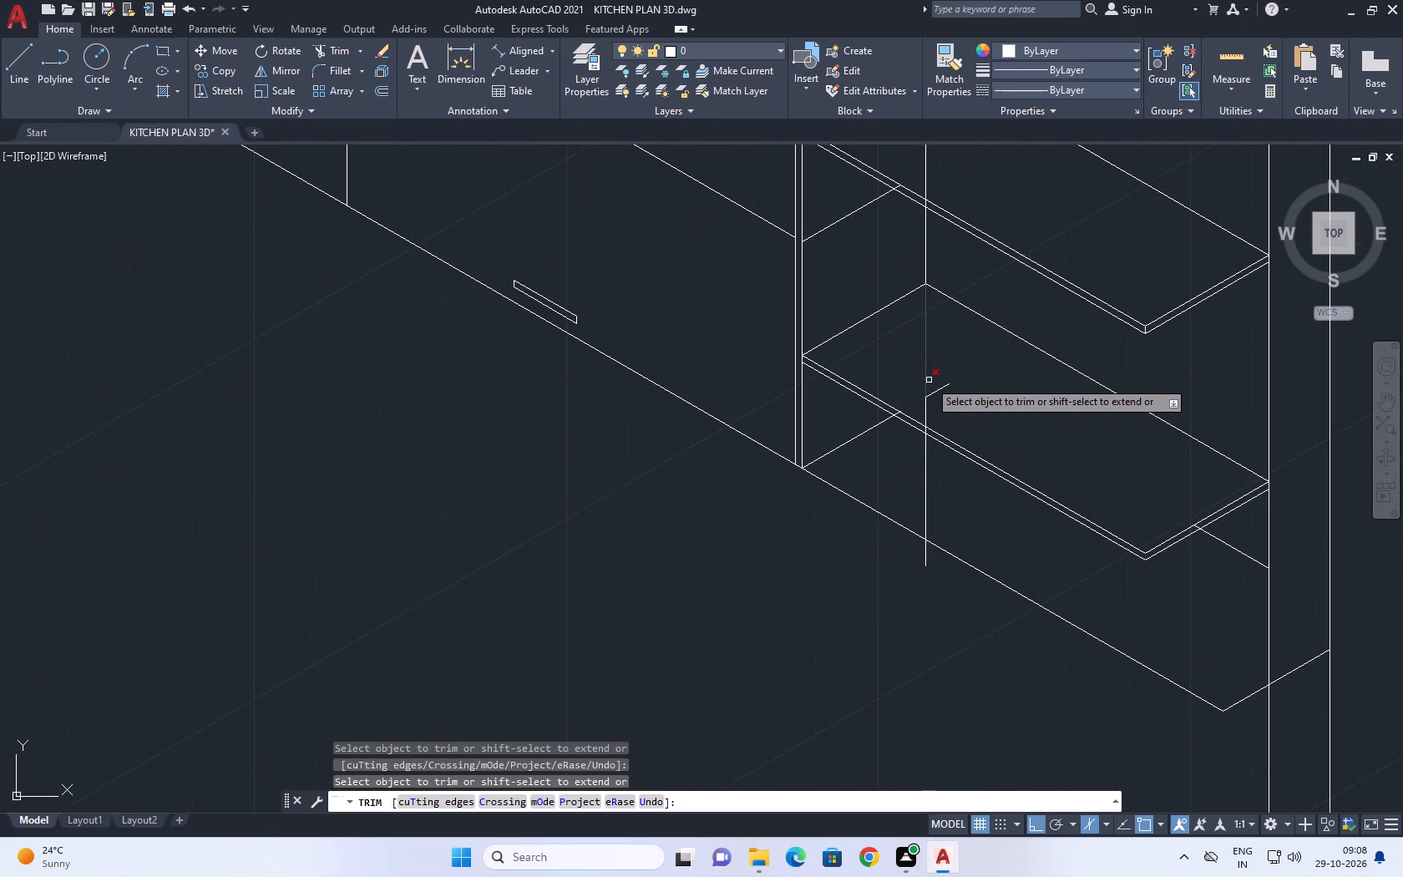
pyautogui.click(945, 369)
pyautogui.click(919, 356)
pyautogui.click(937, 378)
pyautogui.click(943, 405)
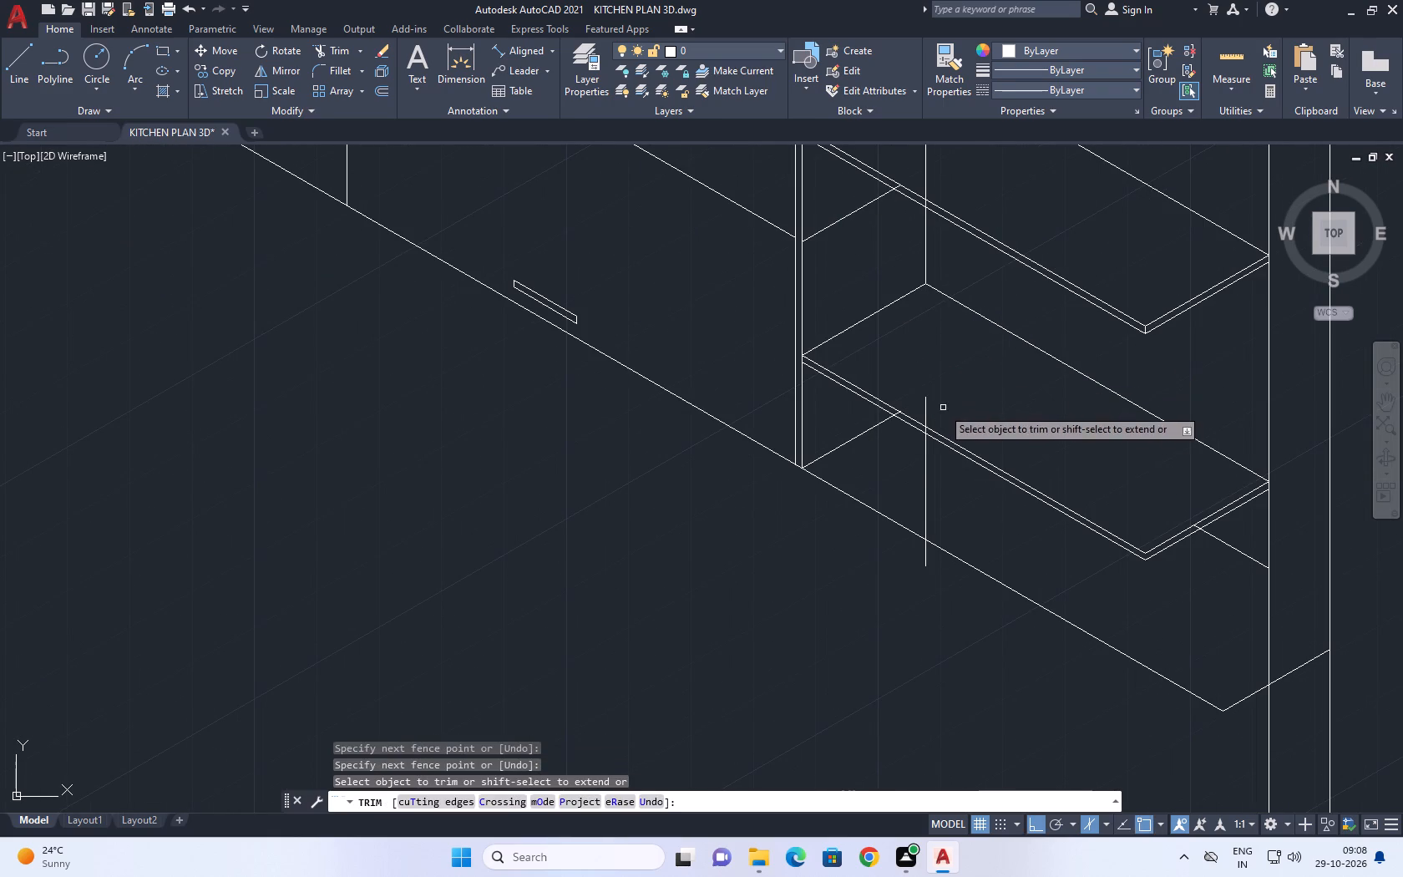
pyautogui.click(934, 408)
pyautogui.click(897, 395)
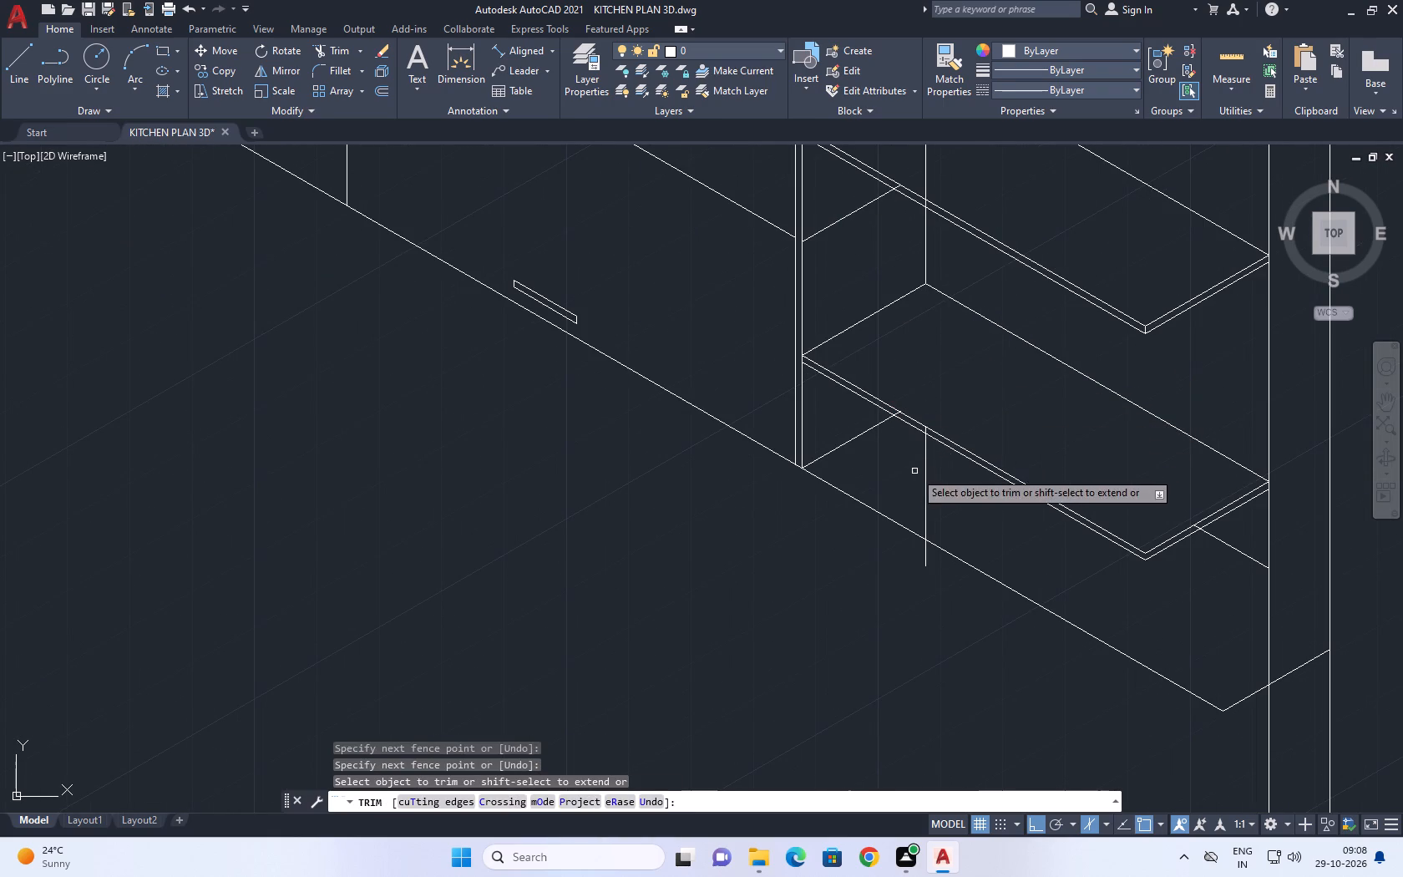
pyautogui.press('Escape')
# Erase the leftover piece of the vertical back corner line below the second shelf.
pyautogui.click(942, 483)
pyautogui.click(915, 465)
pyautogui.press('Delete')
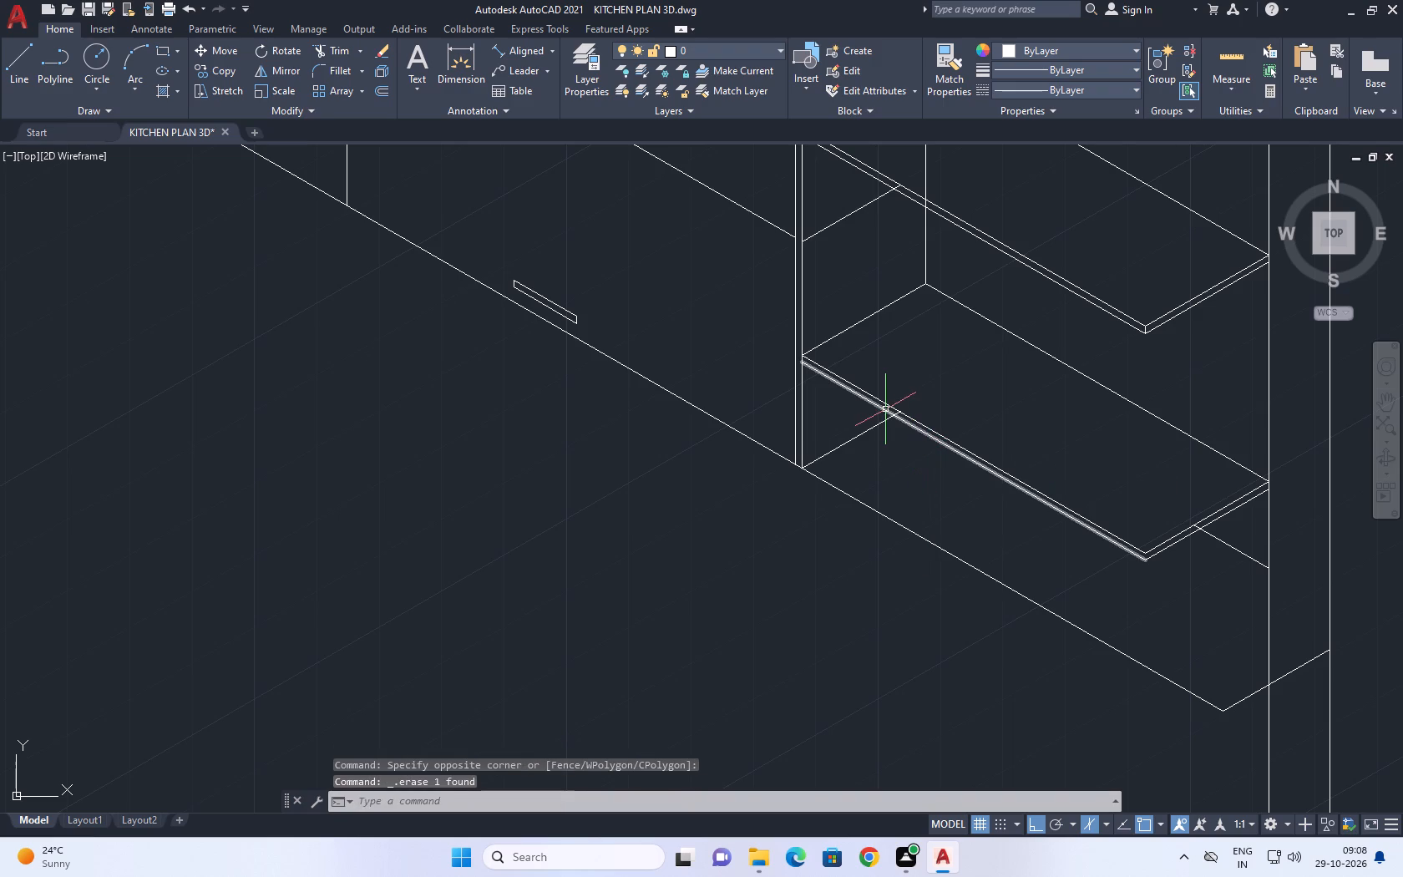
# Trim the stubs of the base's side and rear lines that protrude into the second shelf's 1-unit thickness.
pyautogui.write('tr')
pyautogui.press('space')
pyautogui.scroll(3, 902, 416)
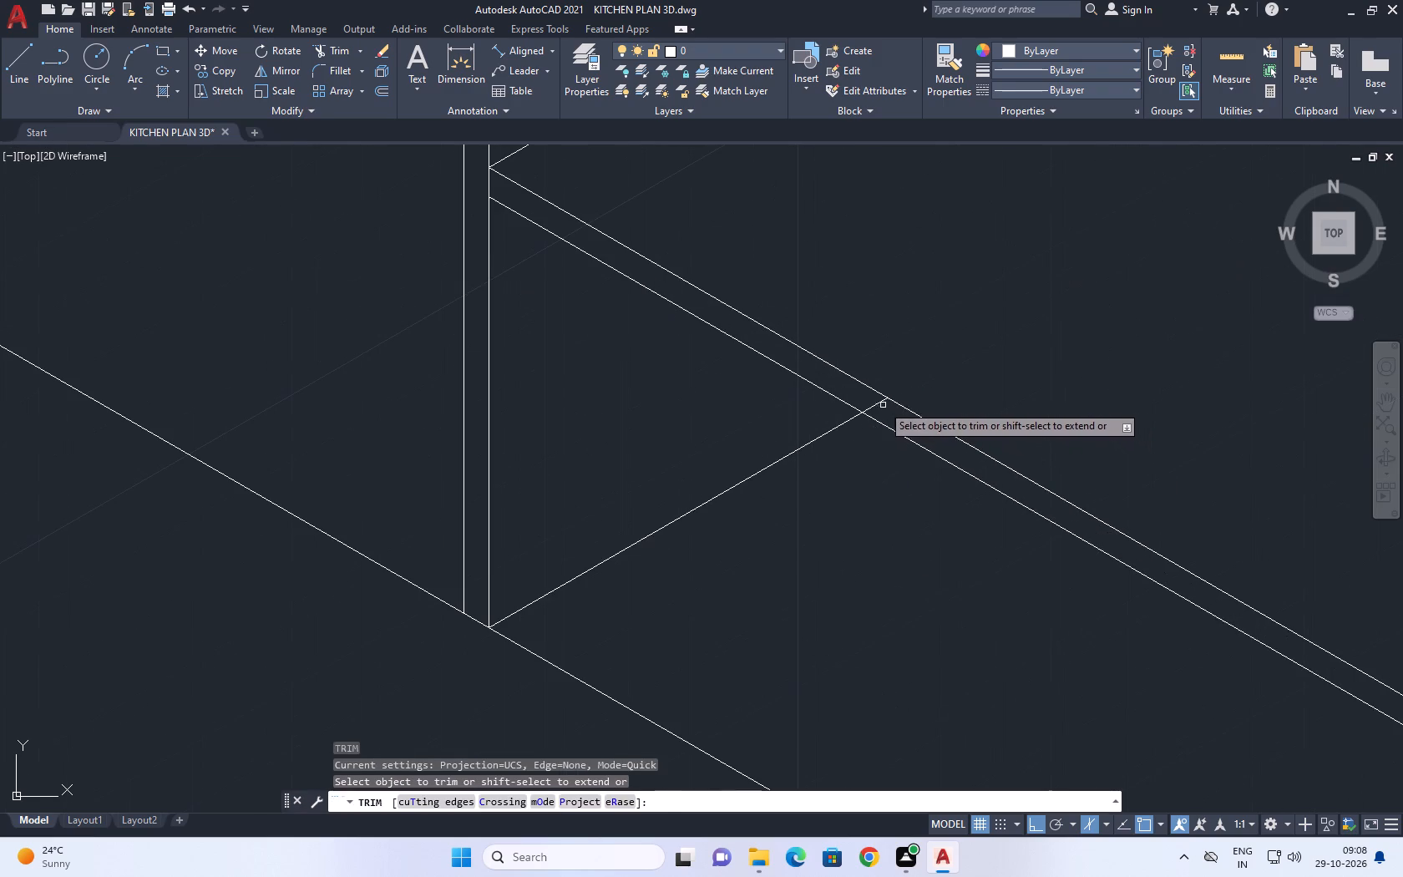
pyautogui.click(881, 403)
pyautogui.press('space')
pyautogui.scroll(-3, 880, 398)
pyautogui.moveTo(1081, 453); pyautogui.dragTo(904, 338, button='middle')
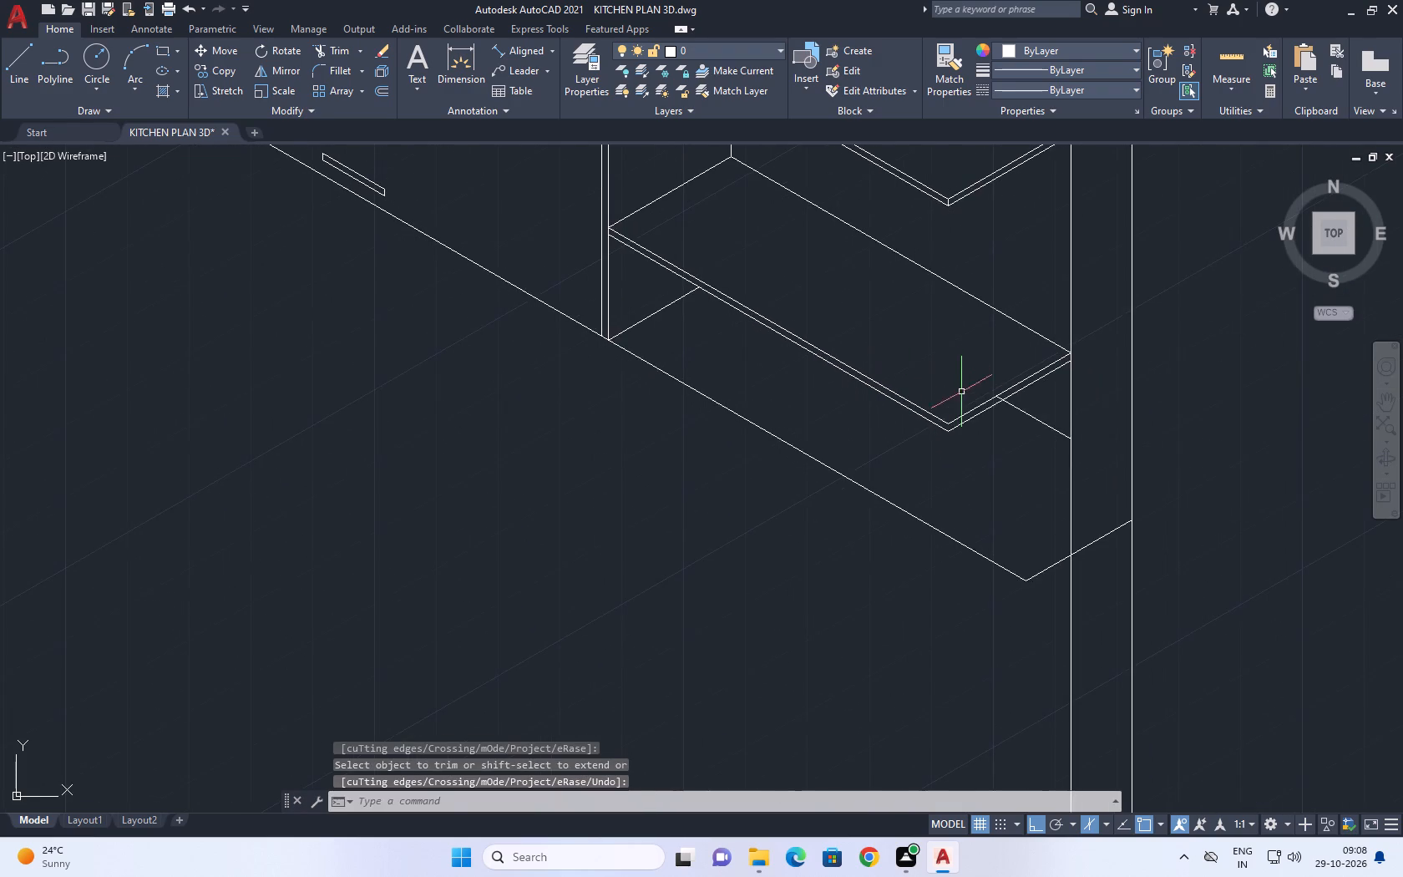
pyautogui.press('space')
pyautogui.scroll(5, 994, 415)
pyautogui.click(1016, 332)
pyautogui.press('Escape')
pyautogui.scroll(-1, 924, 341)
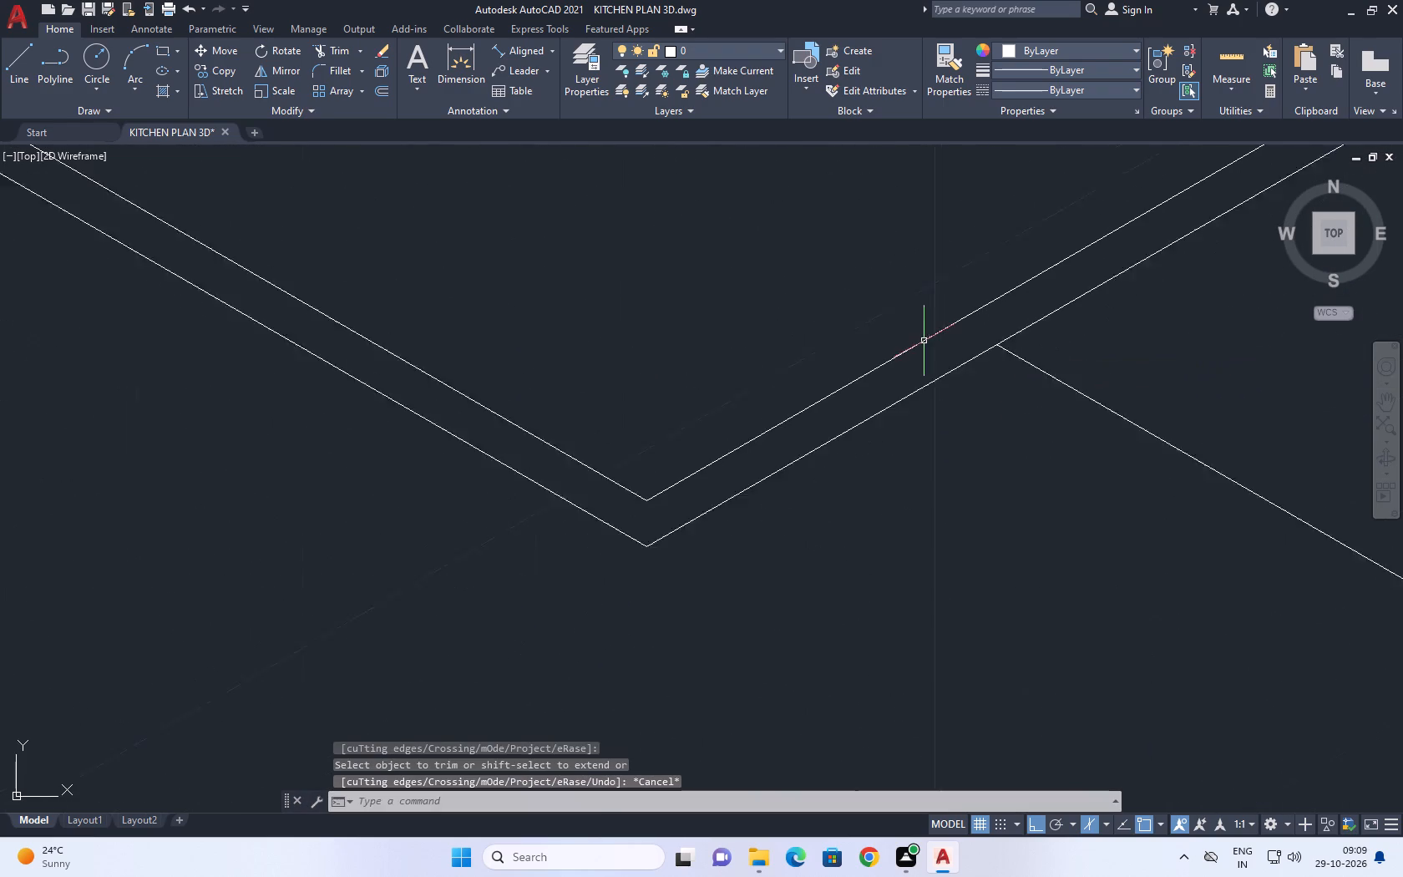
pyautogui.scroll(-5, 924, 341)
pyautogui.moveTo(962, 399); pyautogui.dragTo(992, 444, button='middle')
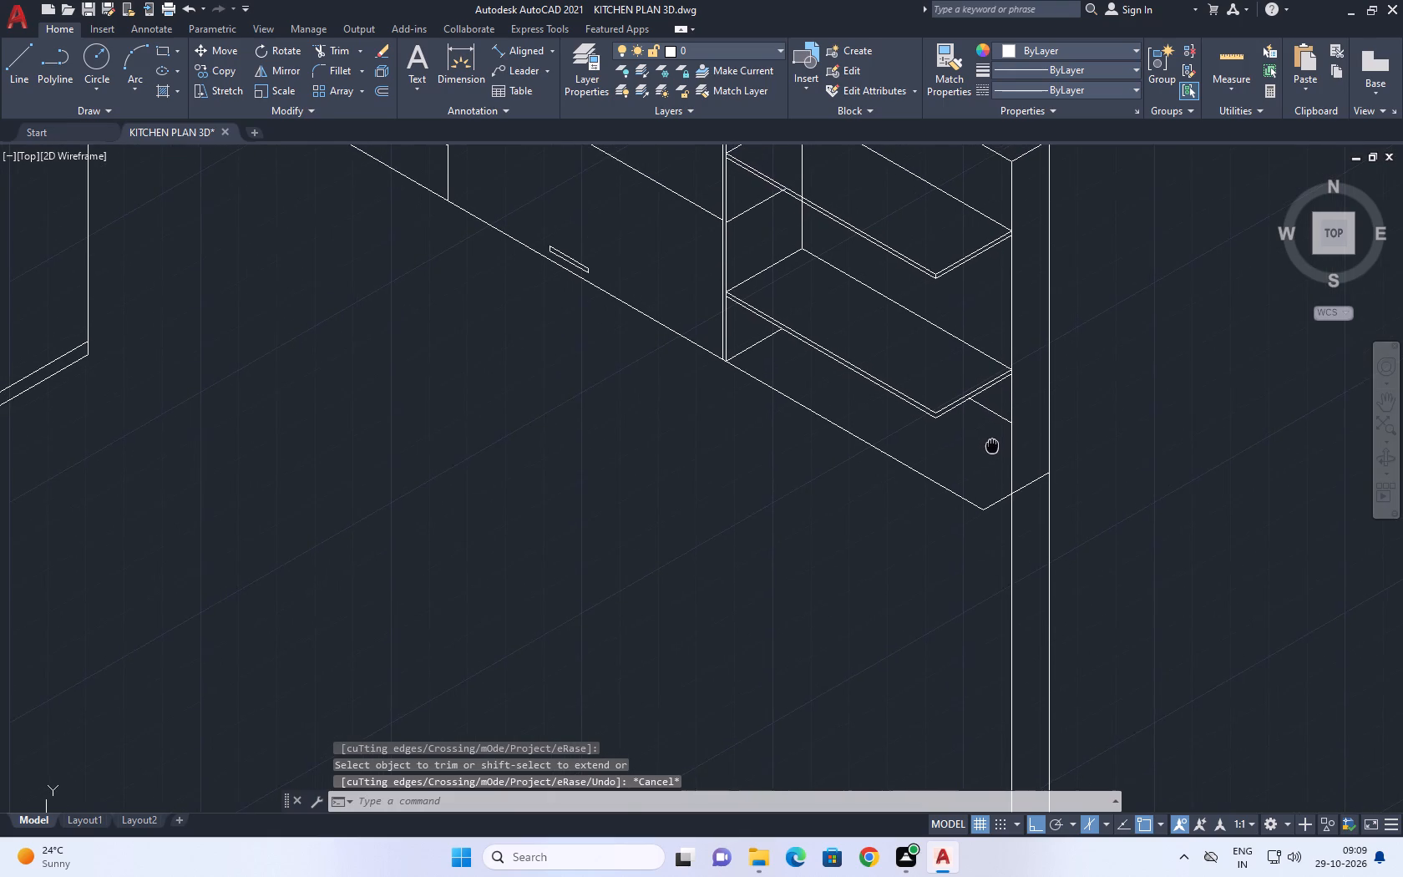
pyautogui.moveTo(992, 444); pyautogui.dragTo(1023, 440, button='middle')
pyautogui.click(935, 458)
pyautogui.press('Escape')
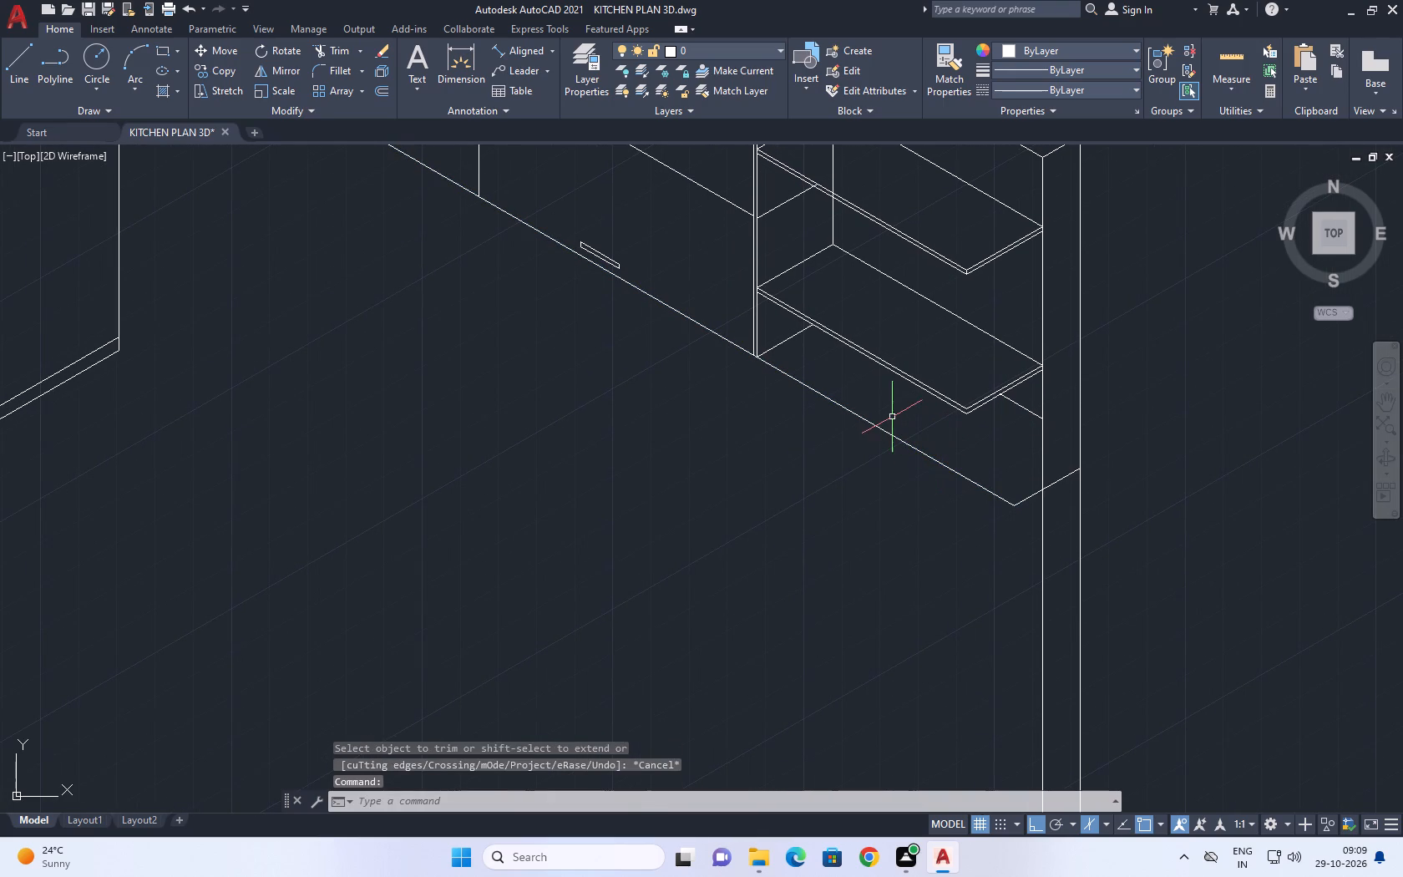
# In the left isoplane, draw a line along the base from the drawer cabinet's bottom corner to the shelf unit's front bottom corner.
pyautogui.write('l')
pyautogui.press('space')
pyautogui.scroll(2, 754, 359)
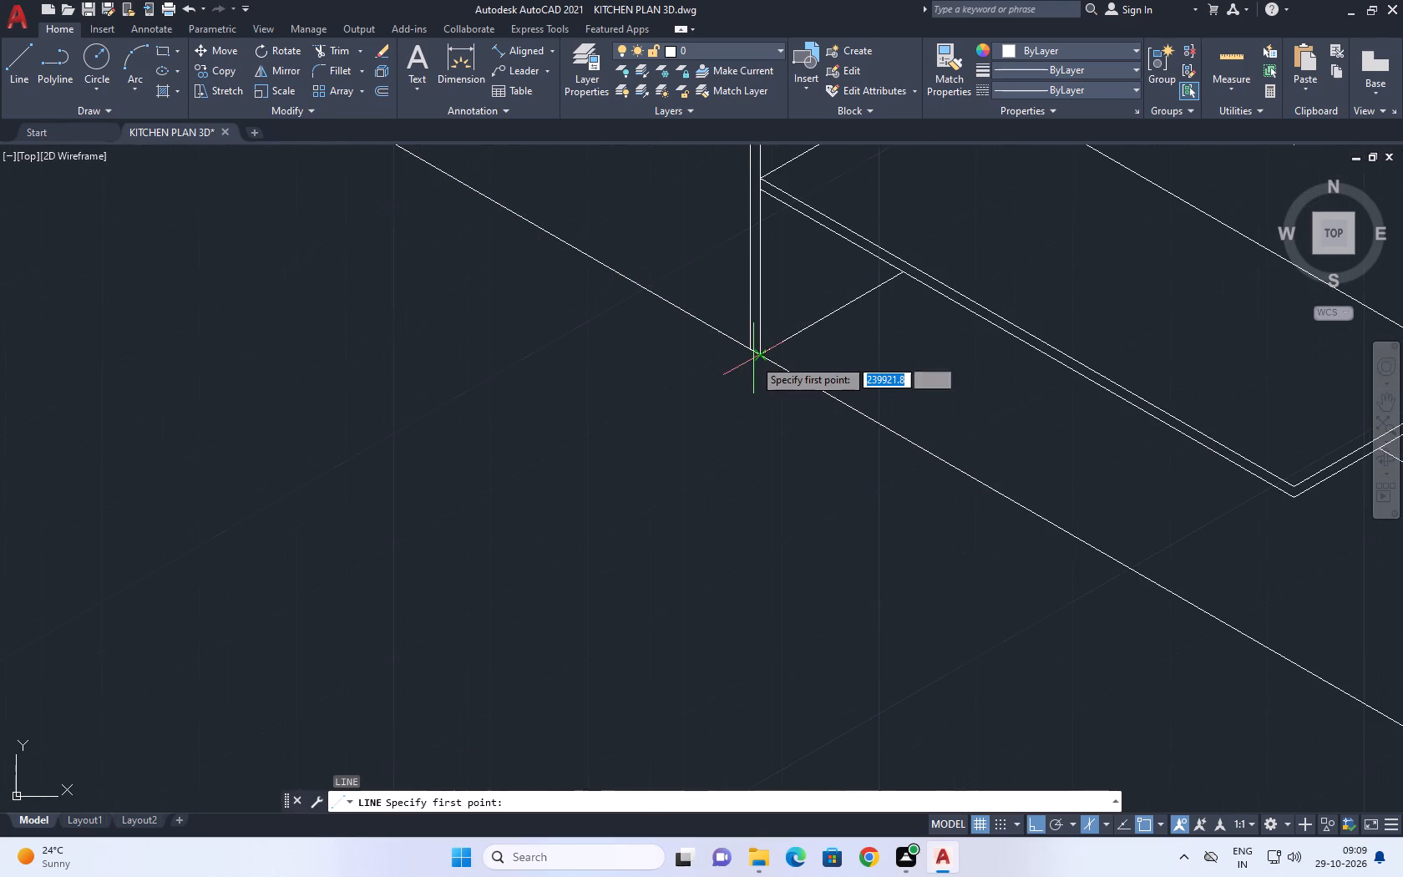
pyautogui.click(758, 361)
pyautogui.scroll(-1, 831, 414)
pyautogui.moveTo(919, 485); pyautogui.dragTo(874, 449, button='middle')
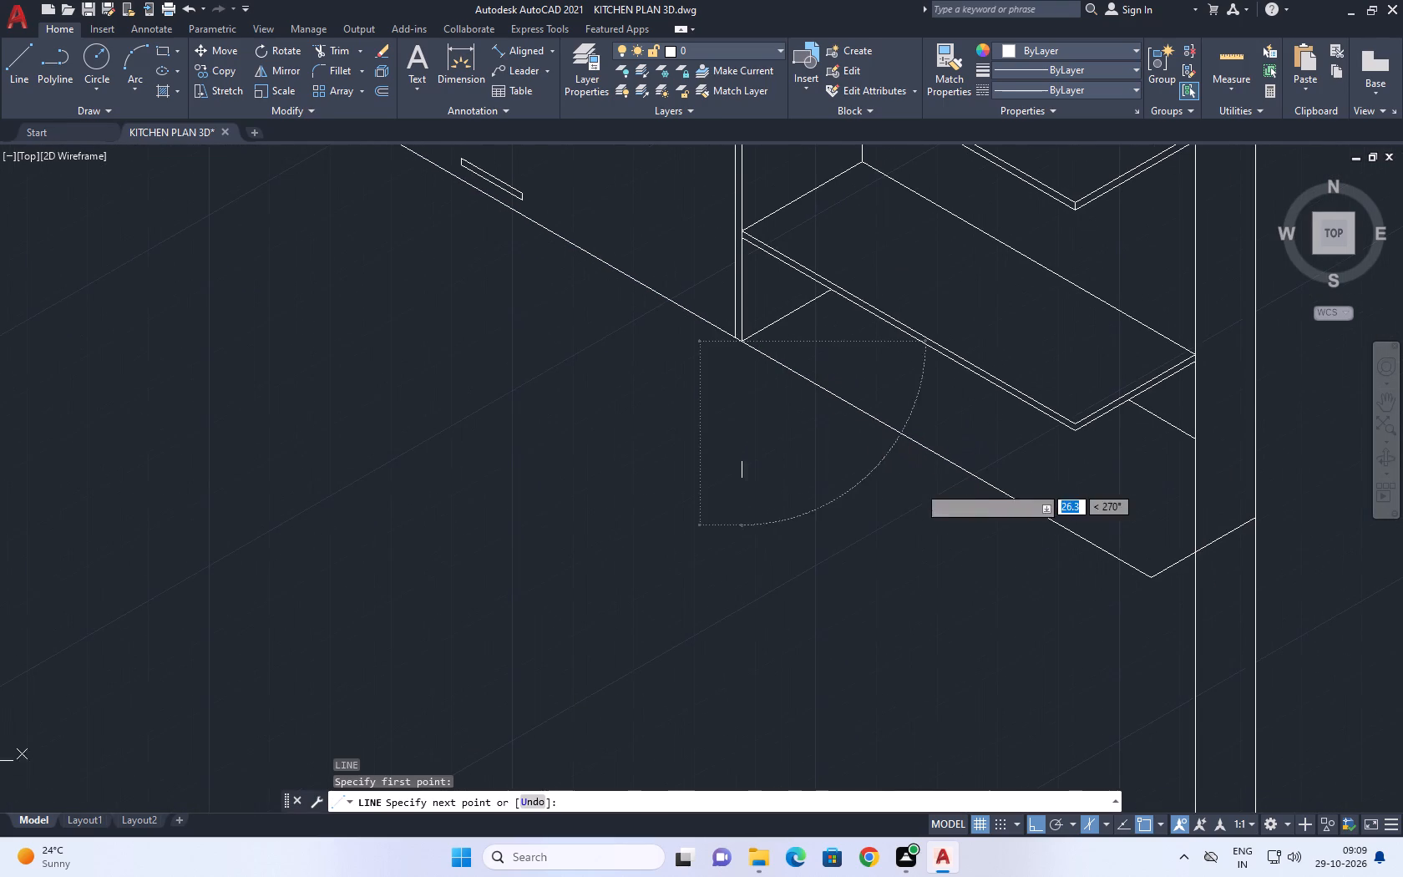
pyautogui.press('F5')
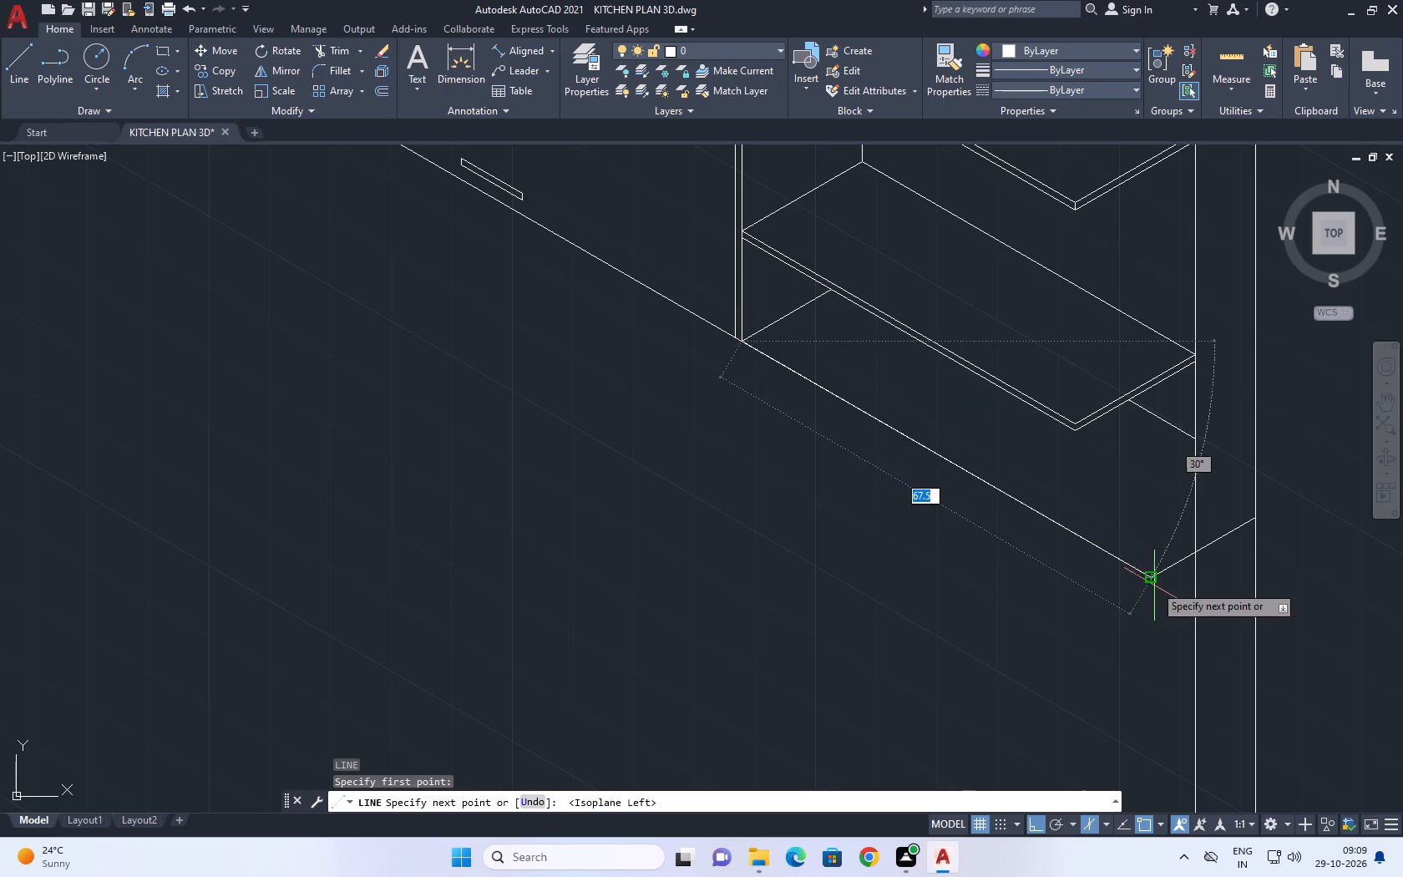
pyautogui.click(1157, 580)
pyautogui.press('space')
# Copy the base's front bottom line 1 unit straight up in the left isoplane.
pyautogui.click(1112, 558)
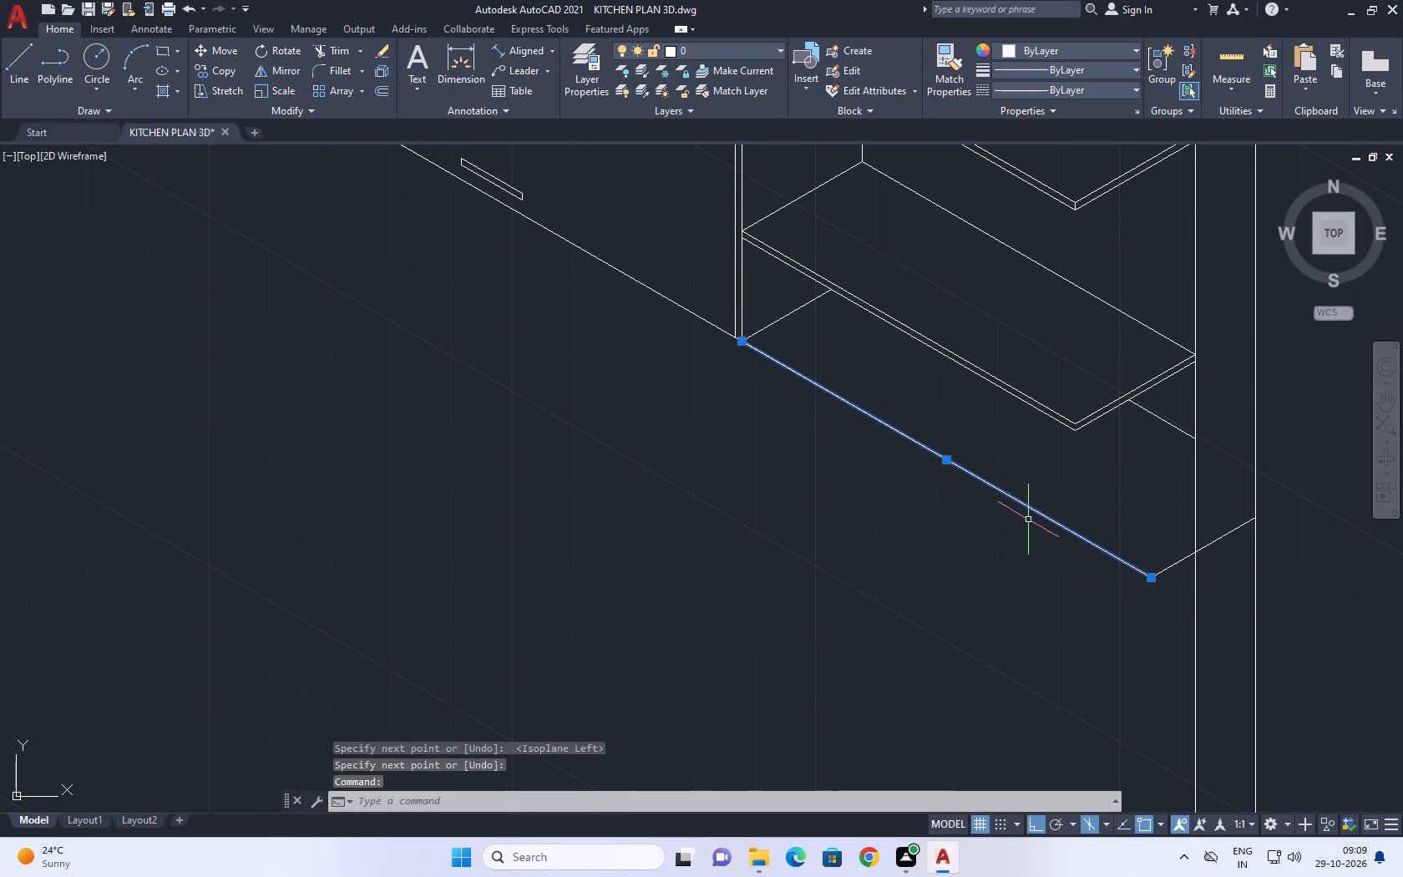
pyautogui.press('c')
pyautogui.press('o')
pyautogui.press('space')
pyautogui.click(1017, 500)
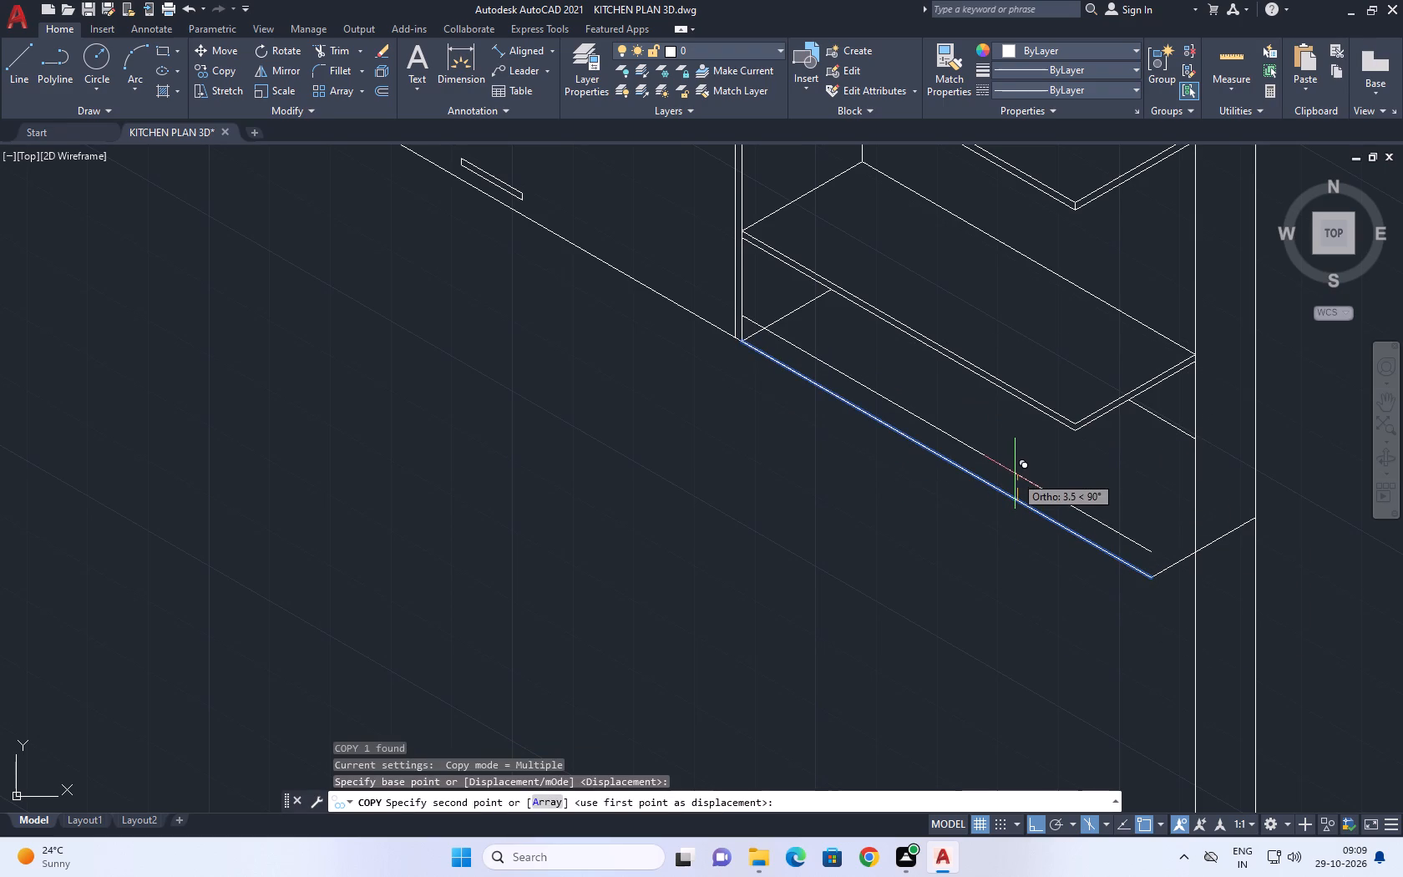
pyautogui.write('1')
pyautogui.press('space')
pyautogui.press('Escape')
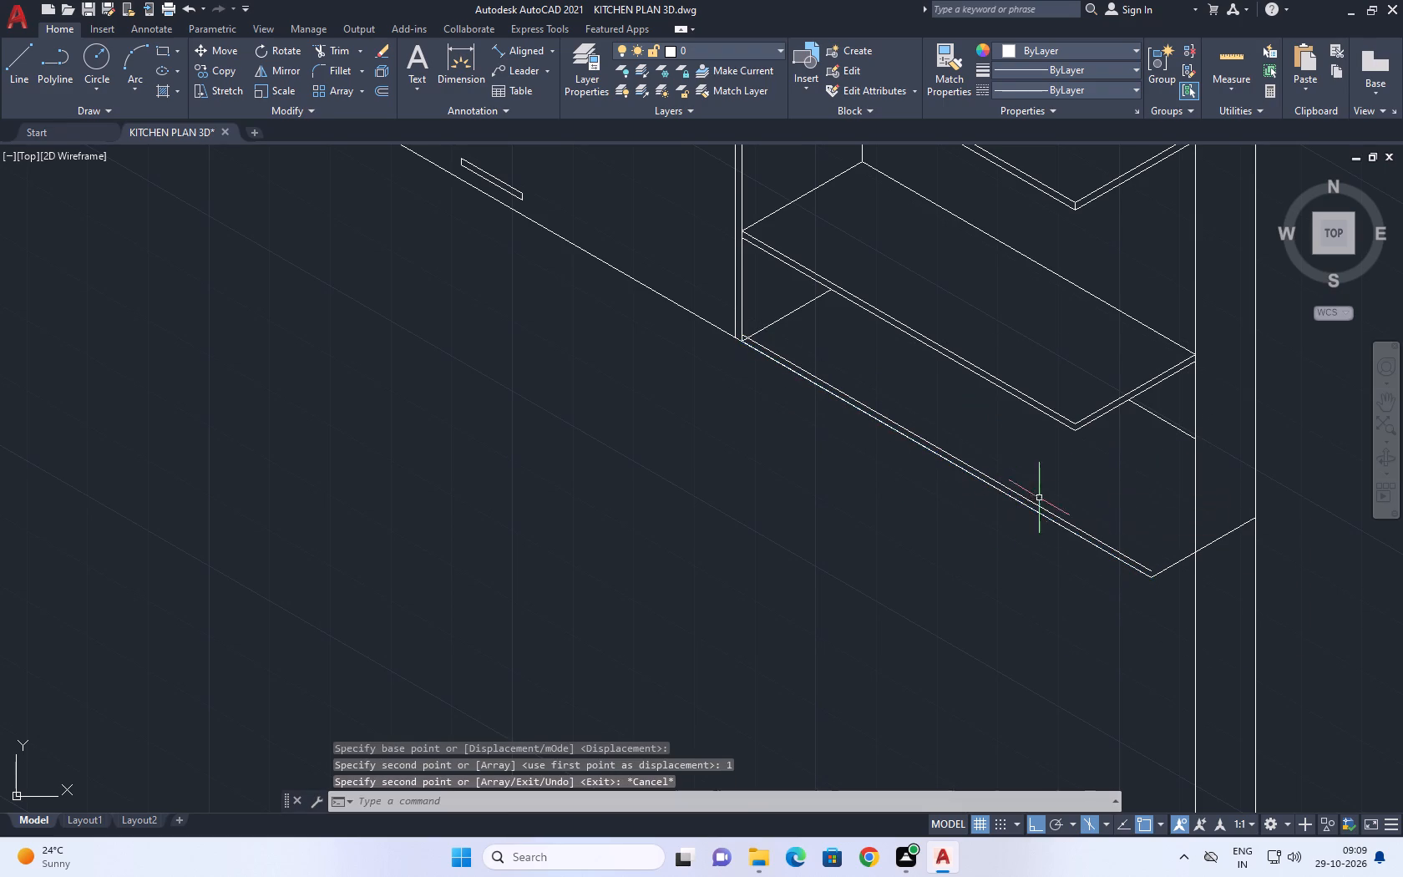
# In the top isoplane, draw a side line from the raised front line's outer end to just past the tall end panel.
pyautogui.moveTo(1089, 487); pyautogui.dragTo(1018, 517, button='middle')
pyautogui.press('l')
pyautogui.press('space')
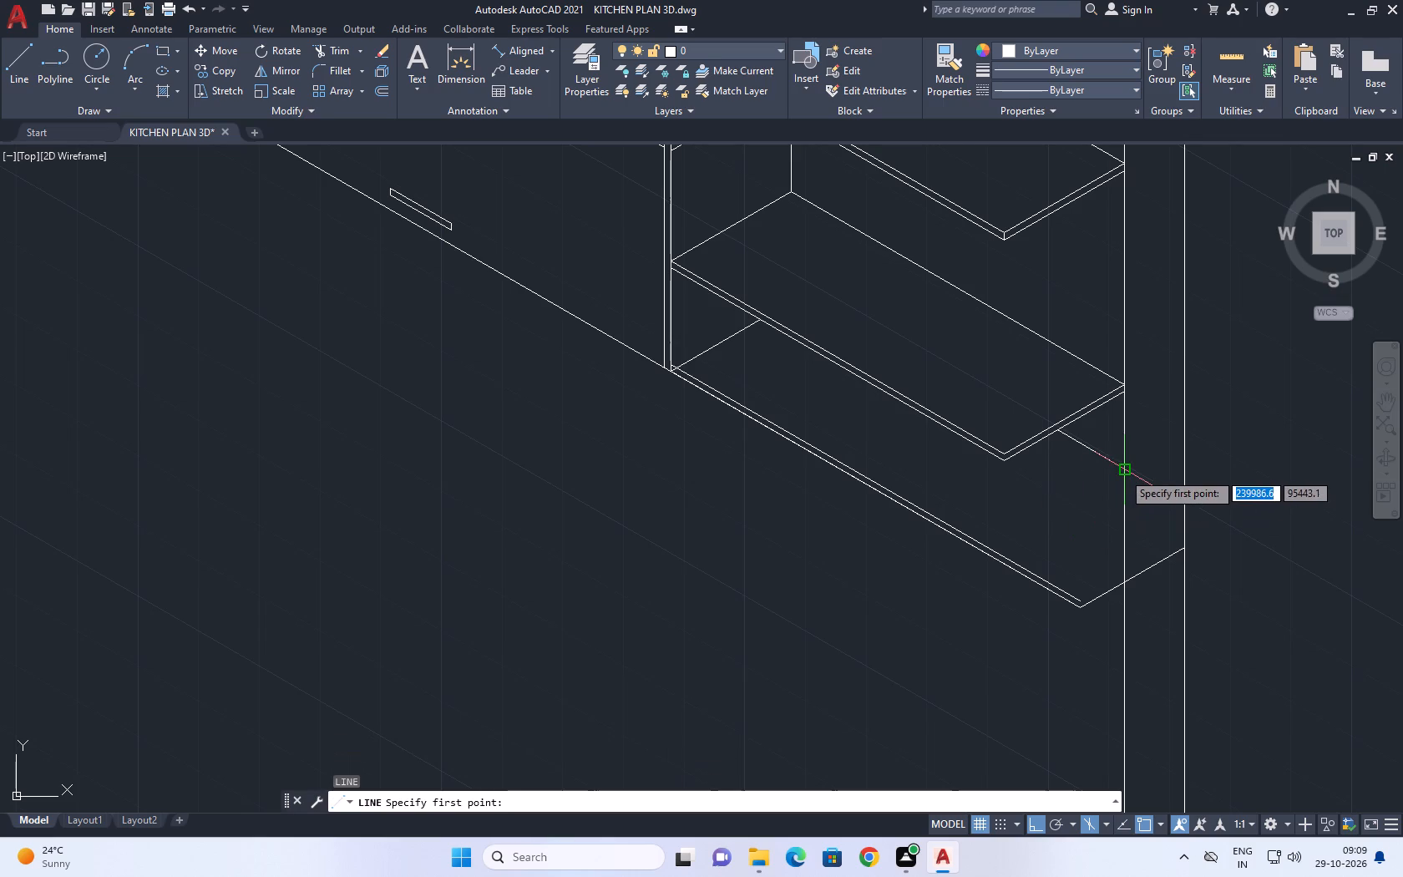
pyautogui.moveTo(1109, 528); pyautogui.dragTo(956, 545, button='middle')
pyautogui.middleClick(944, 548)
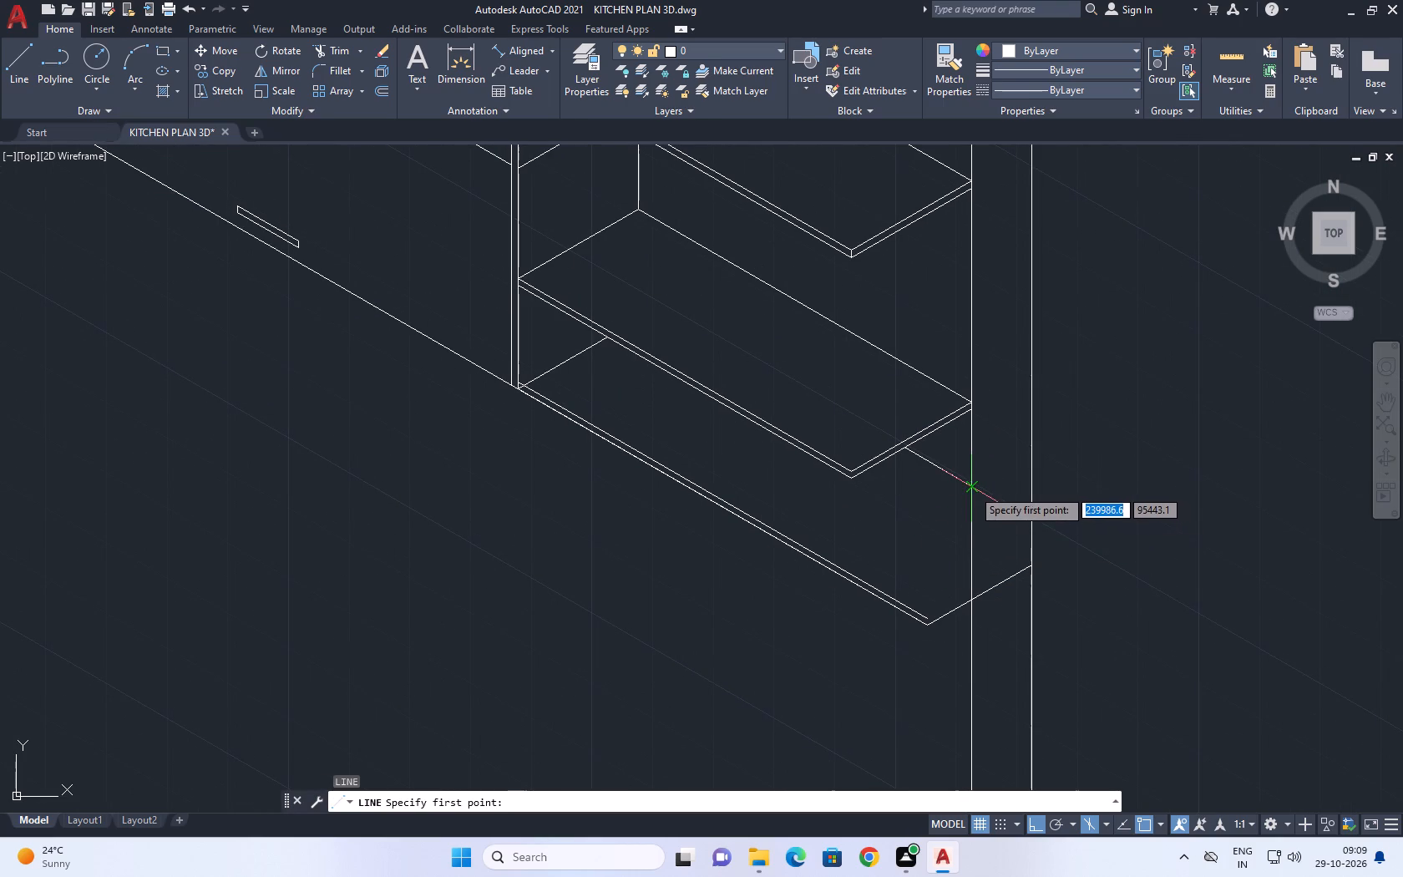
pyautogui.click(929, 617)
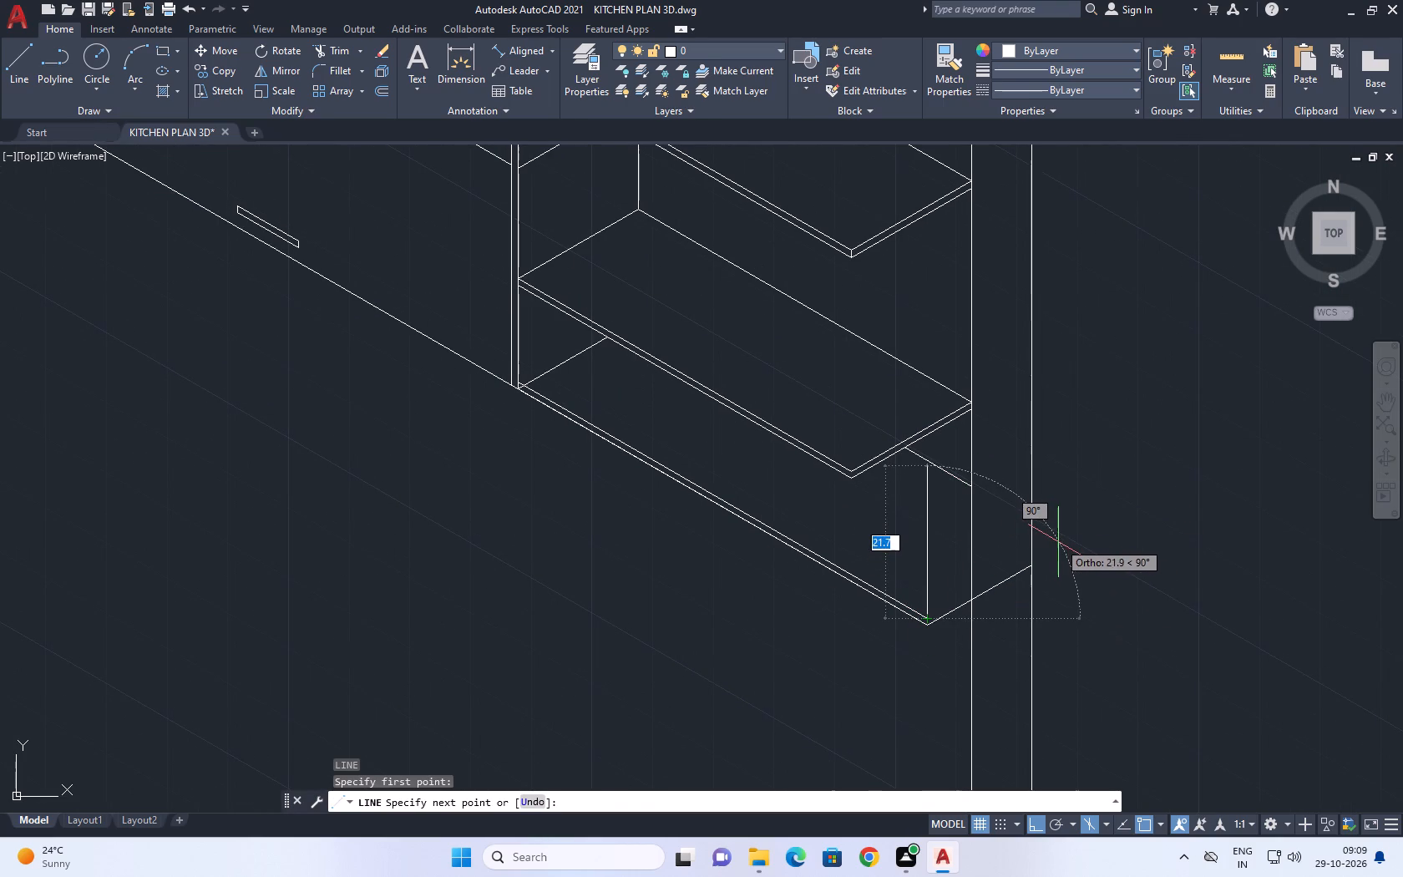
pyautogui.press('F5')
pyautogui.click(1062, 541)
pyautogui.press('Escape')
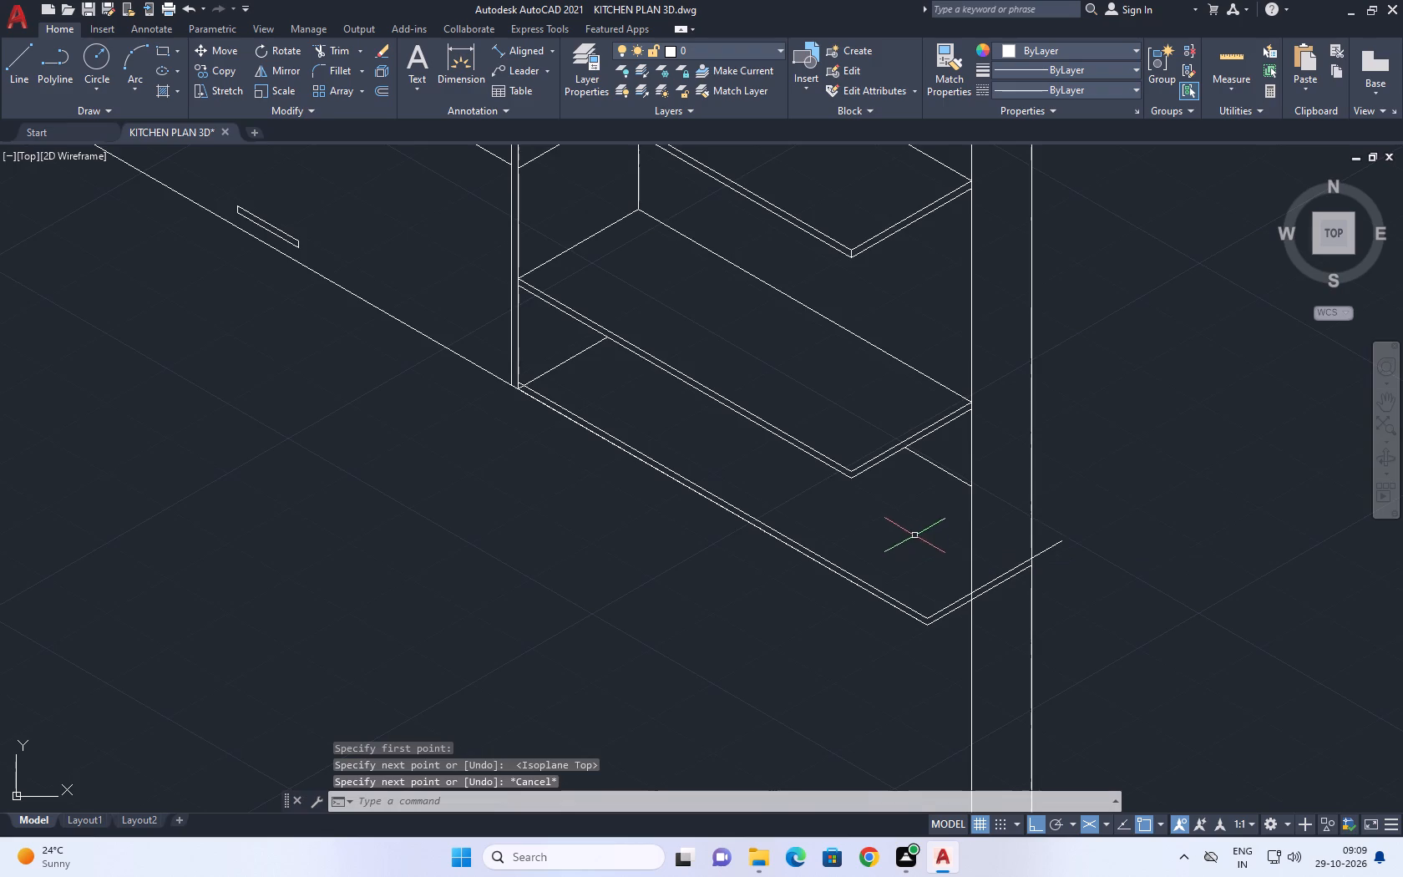
# Trim the base's two side lines where they cross the tall end panel's face and extend beyond it.
pyautogui.scroll(-2, 949, 529)
pyautogui.moveTo(985, 535); pyautogui.dragTo(994, 540, button='middle')
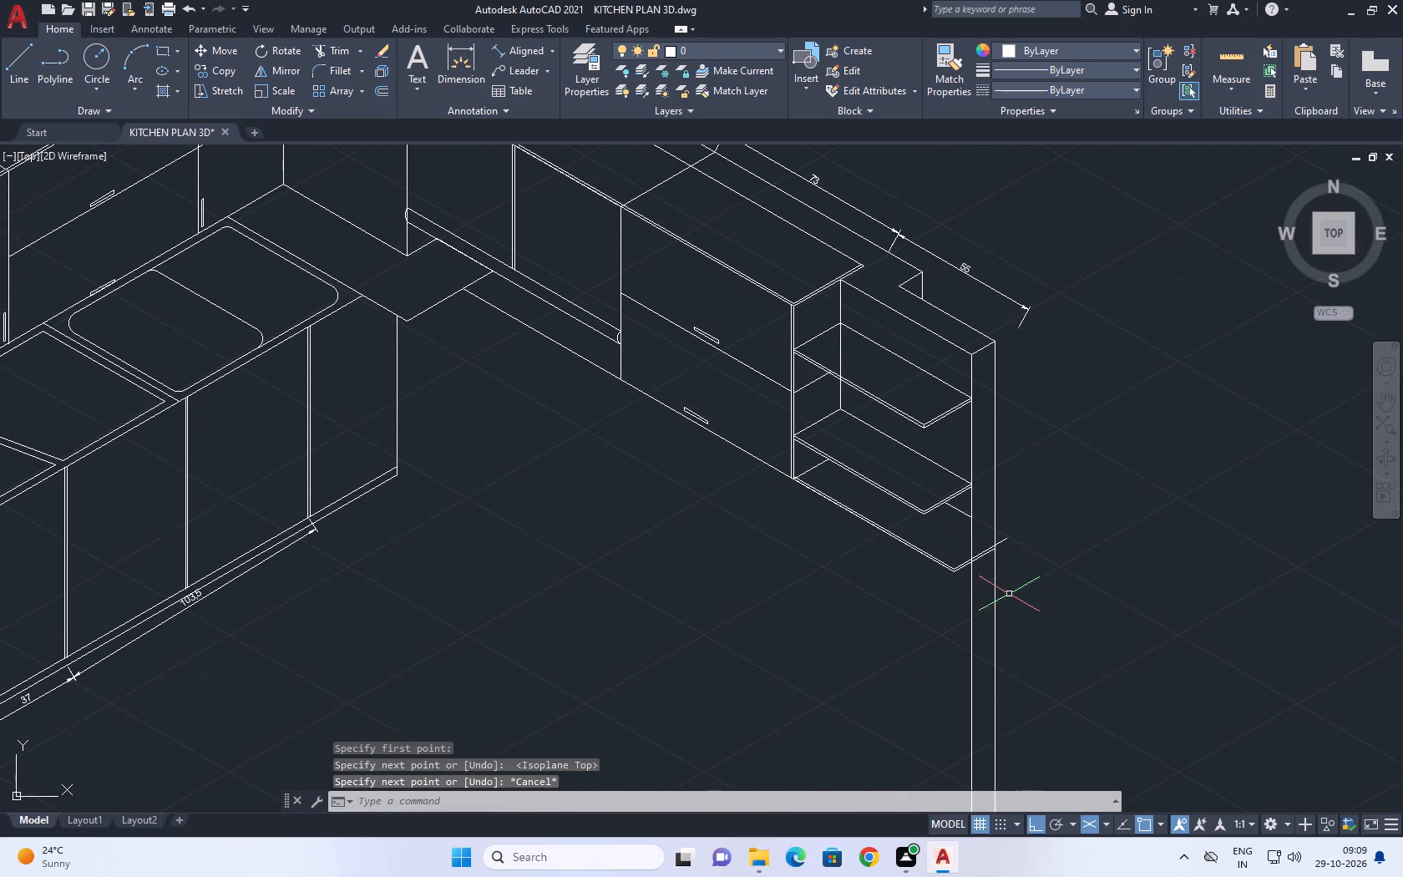
pyautogui.write('tr')
pyautogui.press('space')
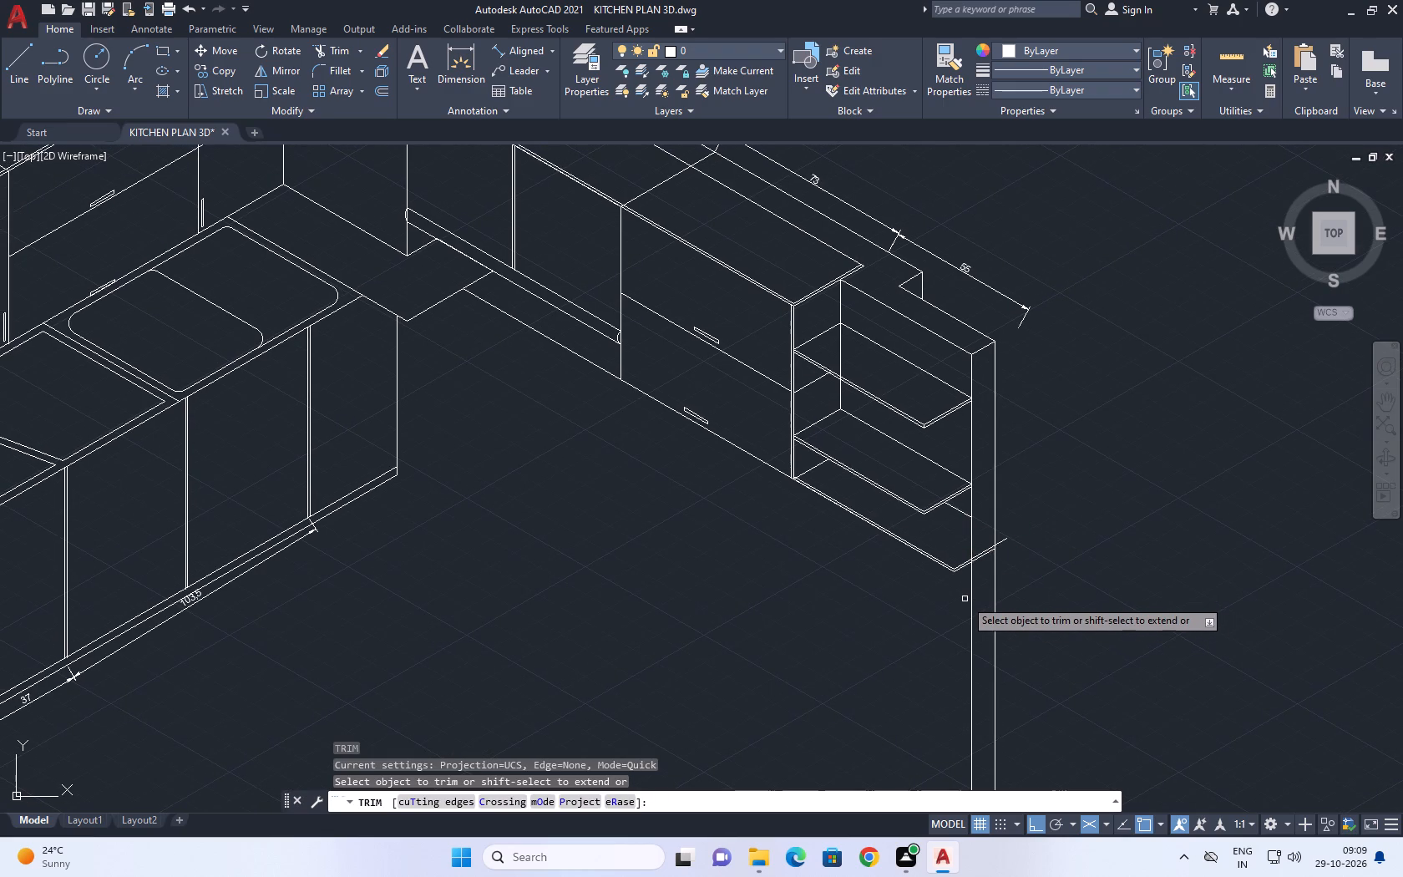
pyautogui.scroll(1, 980, 555)
pyautogui.click(990, 535)
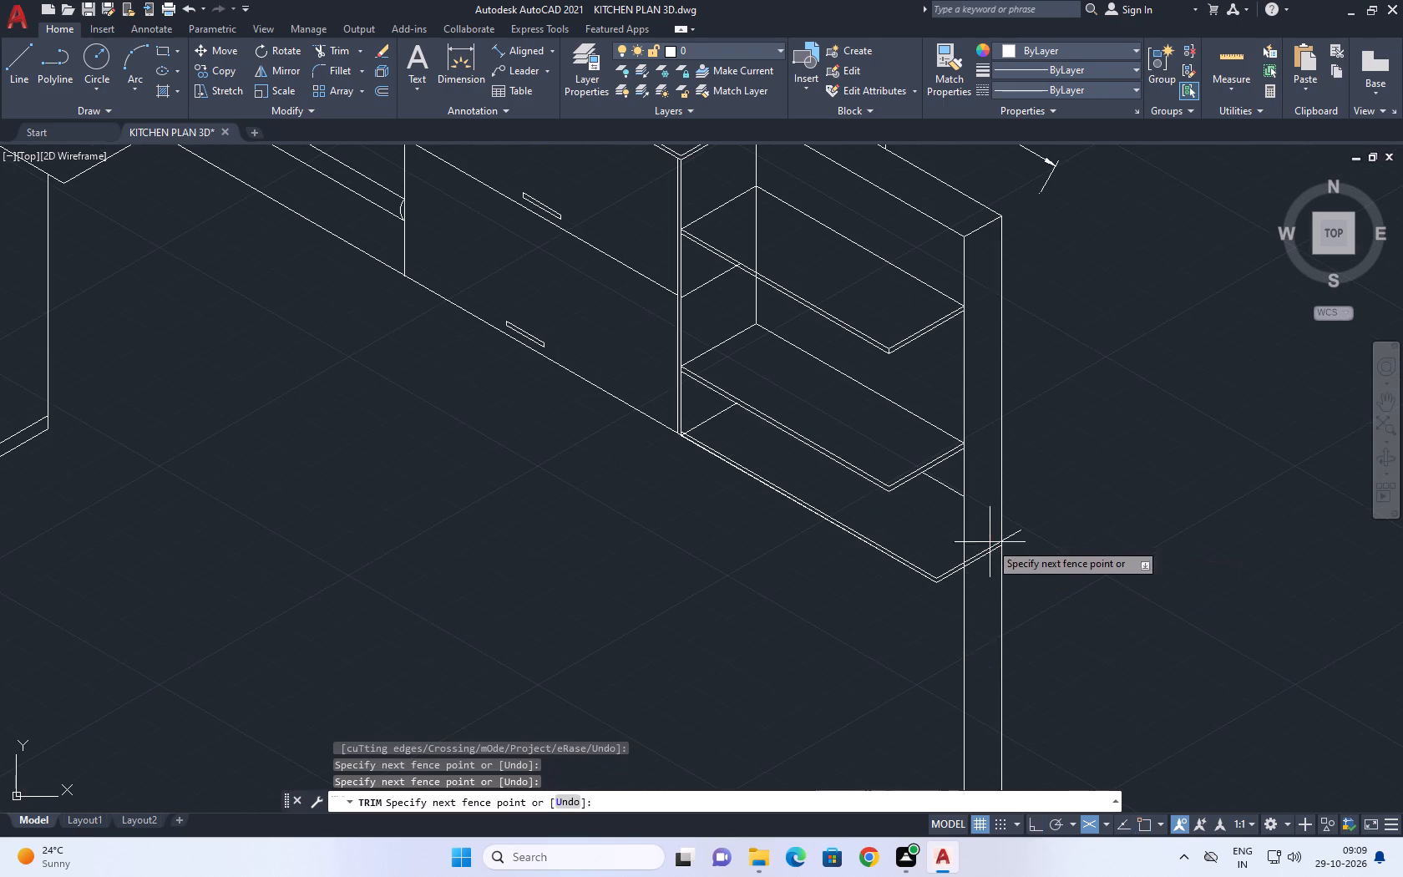
pyautogui.click(985, 573)
pyautogui.click(1015, 533)
pyautogui.press('Escape')
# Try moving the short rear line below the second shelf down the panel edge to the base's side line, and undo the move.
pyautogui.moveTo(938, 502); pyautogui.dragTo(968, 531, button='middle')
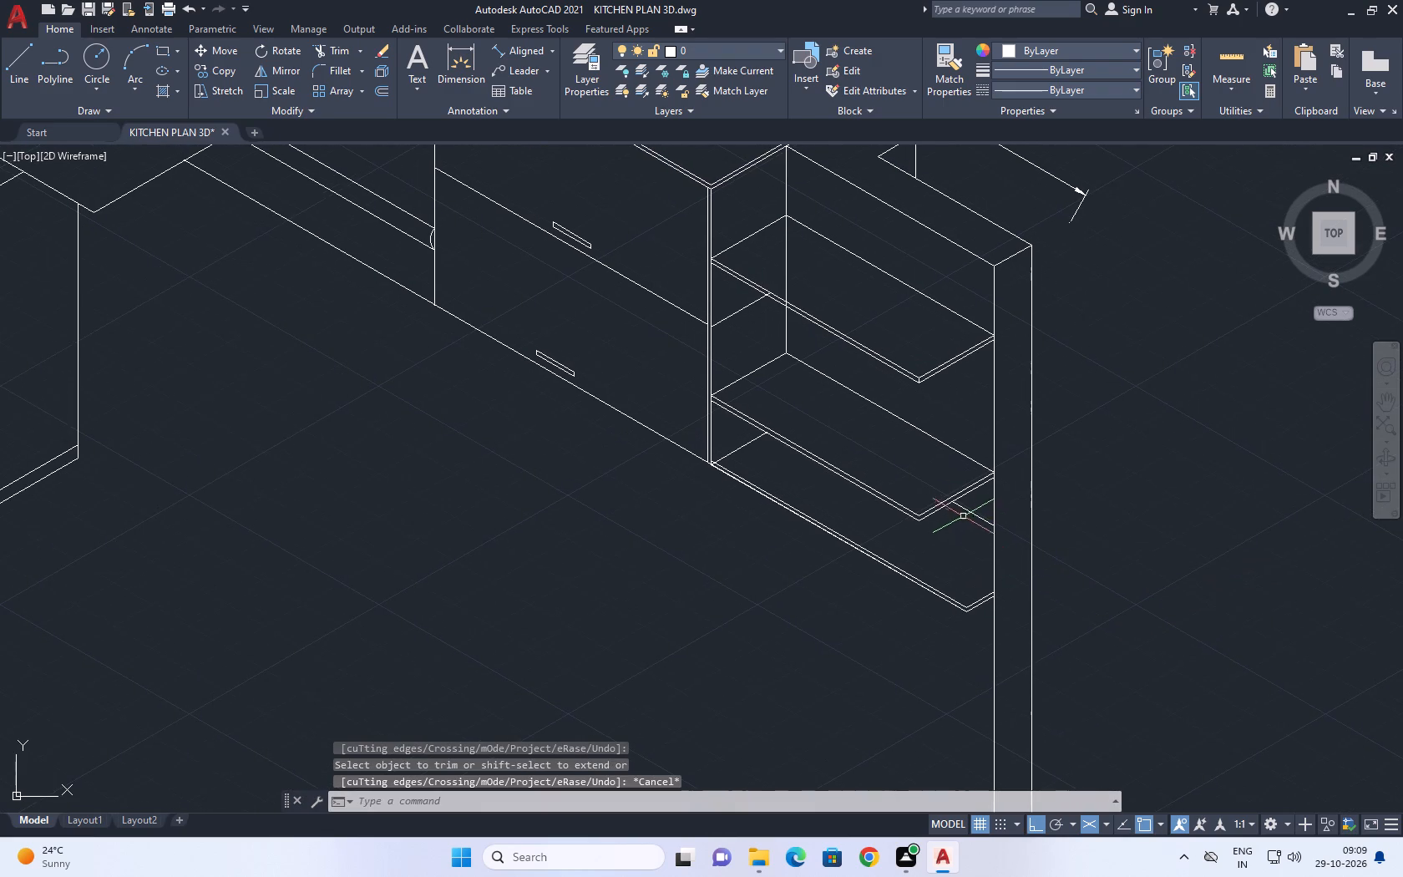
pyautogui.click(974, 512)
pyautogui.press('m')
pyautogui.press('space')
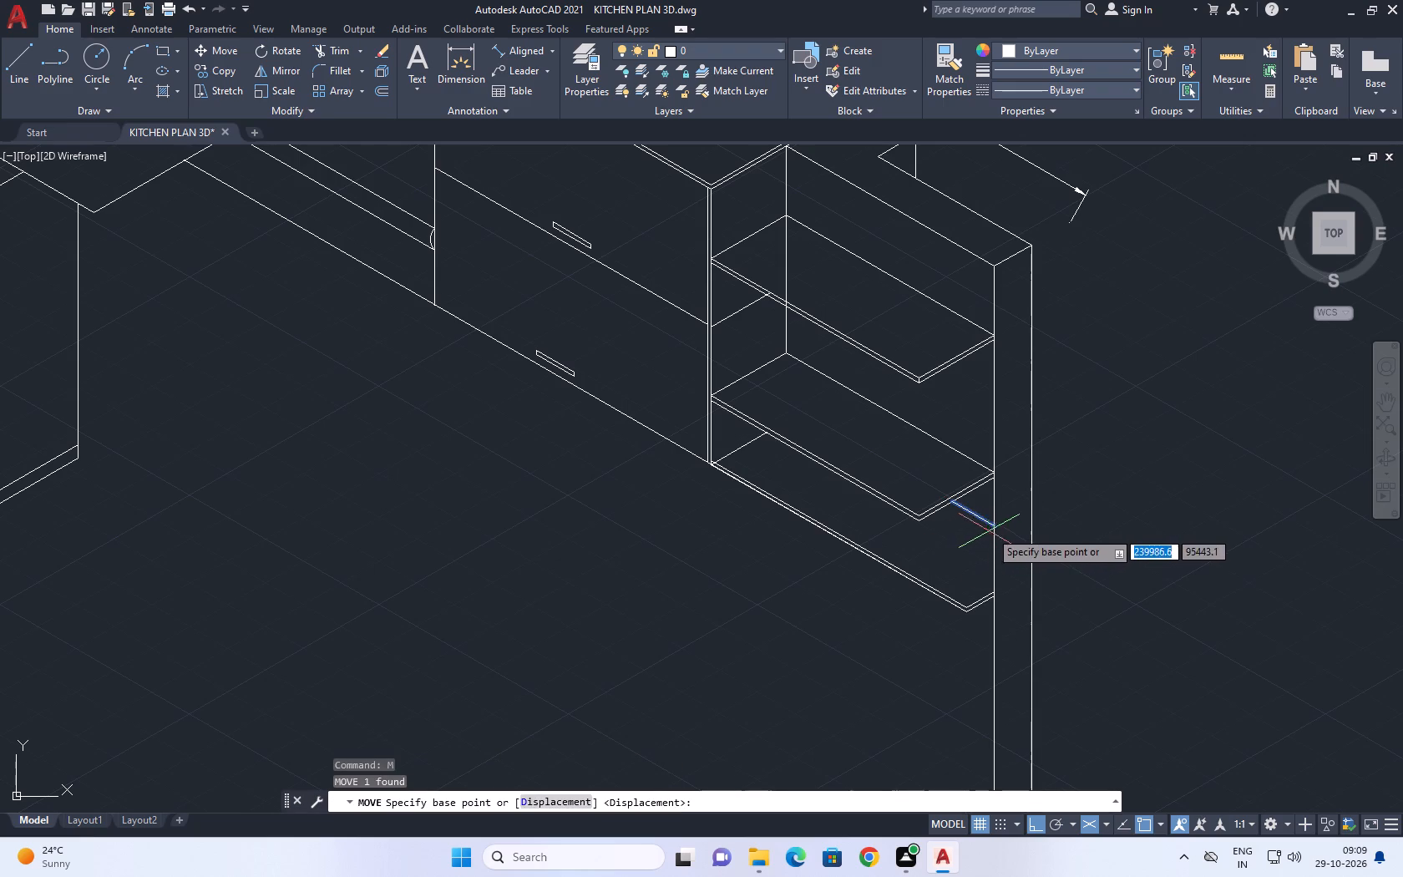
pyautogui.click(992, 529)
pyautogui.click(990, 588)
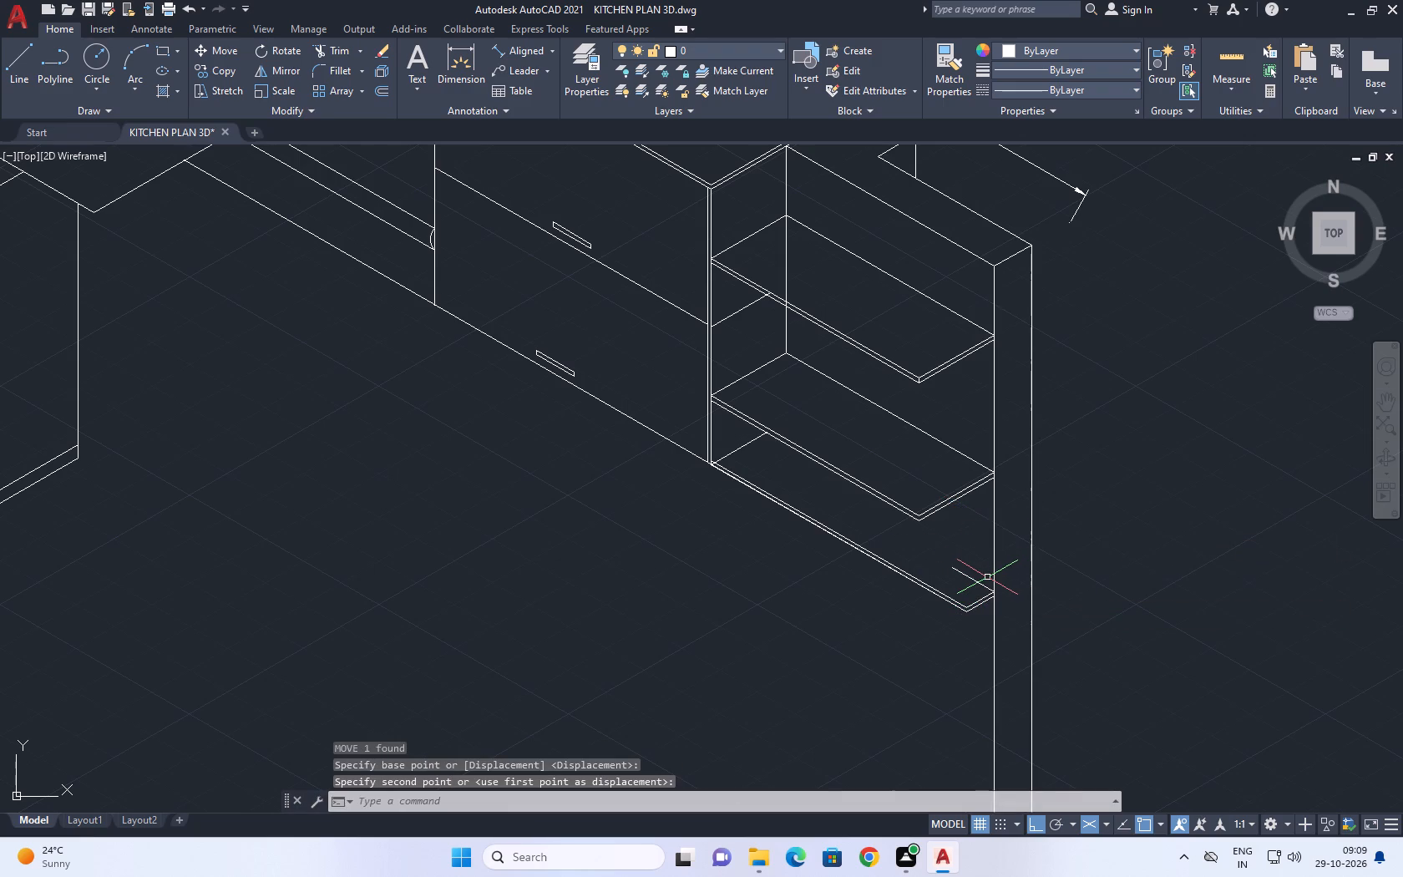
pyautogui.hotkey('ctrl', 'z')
# Draw a top-isoplane line from the base's short rear line at the panel edge forward past both front lines.
pyautogui.scroll(1, 770, 514)
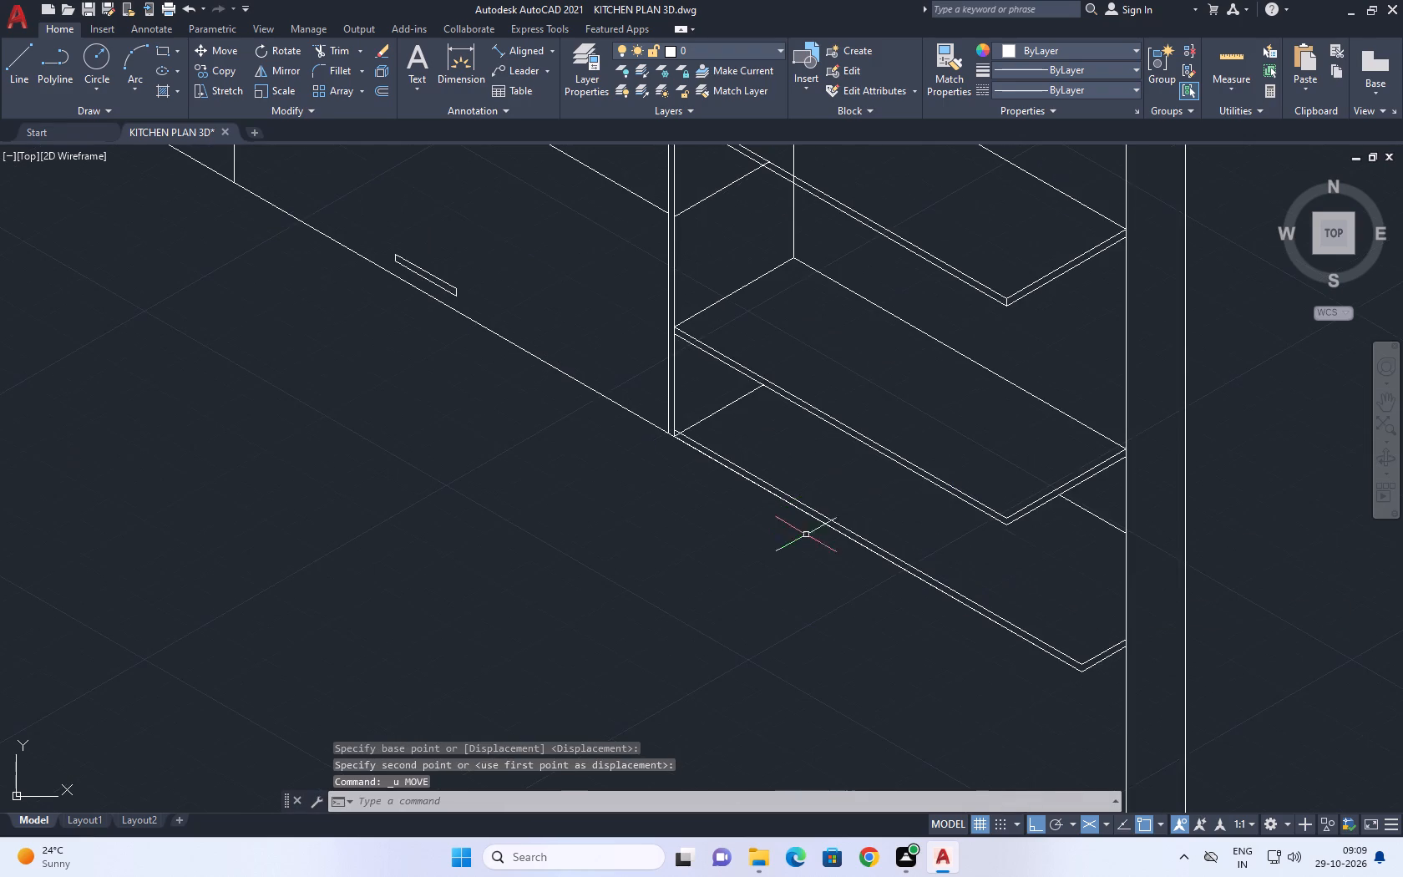
pyautogui.scroll(-3, 859, 540)
pyautogui.scroll(3, 912, 542)
pyautogui.moveTo(927, 550); pyautogui.dragTo(965, 571, button='middle')
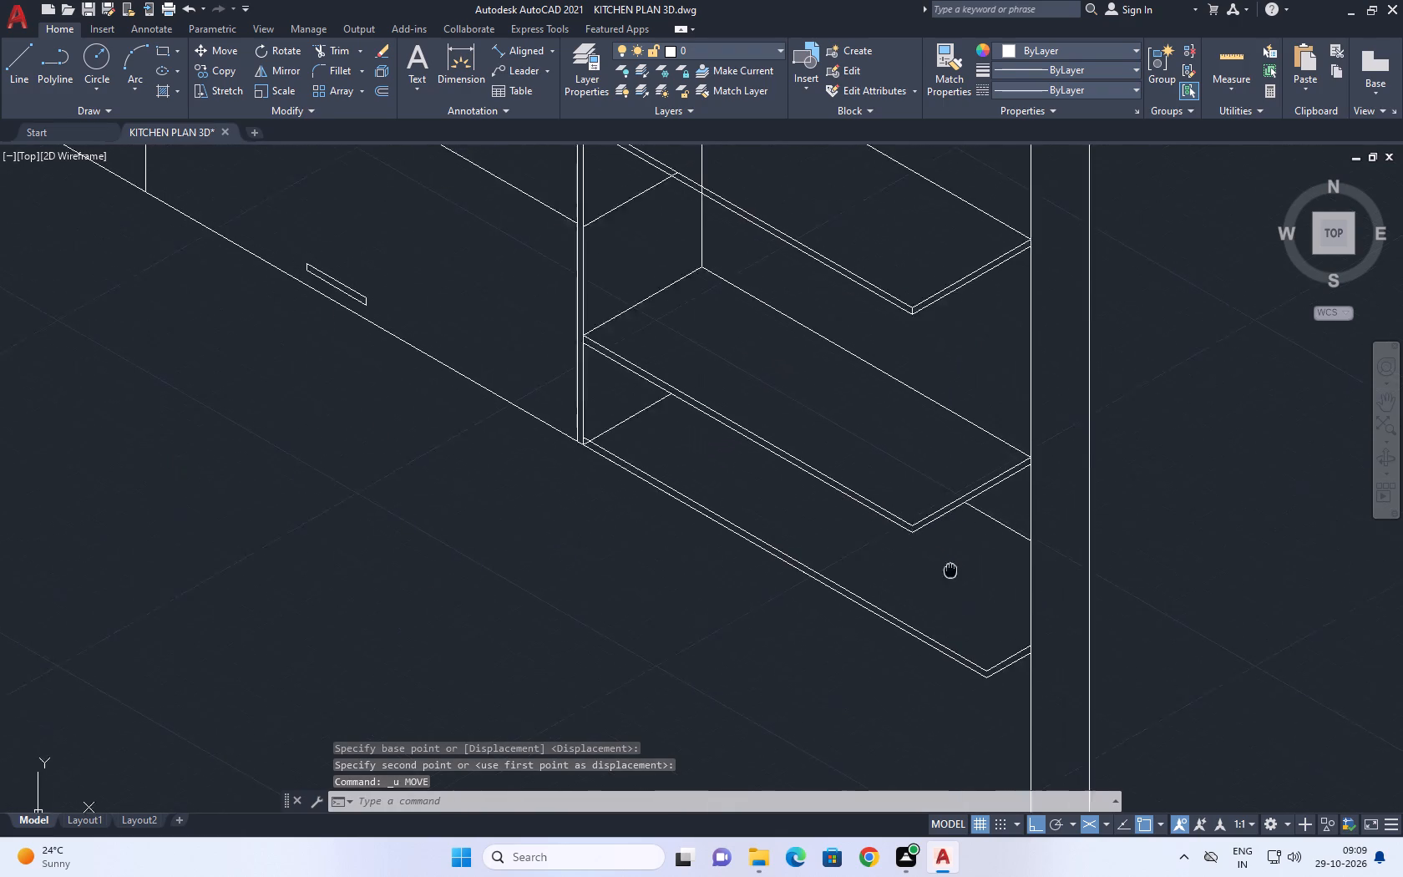
pyautogui.moveTo(965, 571); pyautogui.dragTo(1009, 575, button='middle')
pyautogui.write('l')
pyautogui.press('space')
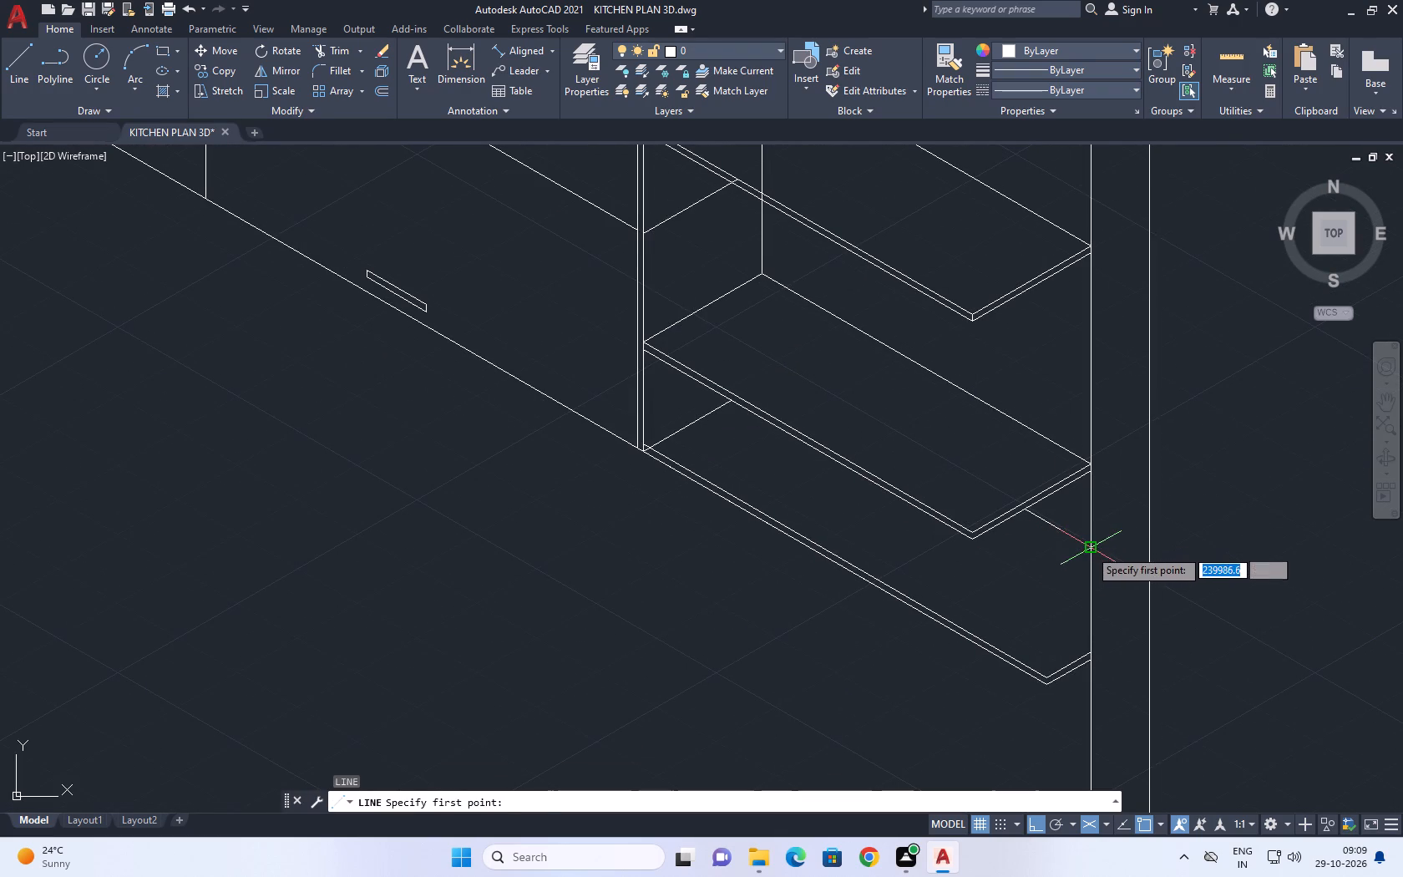
pyautogui.click(1091, 550)
pyautogui.click(905, 621)
pyautogui.press('space')
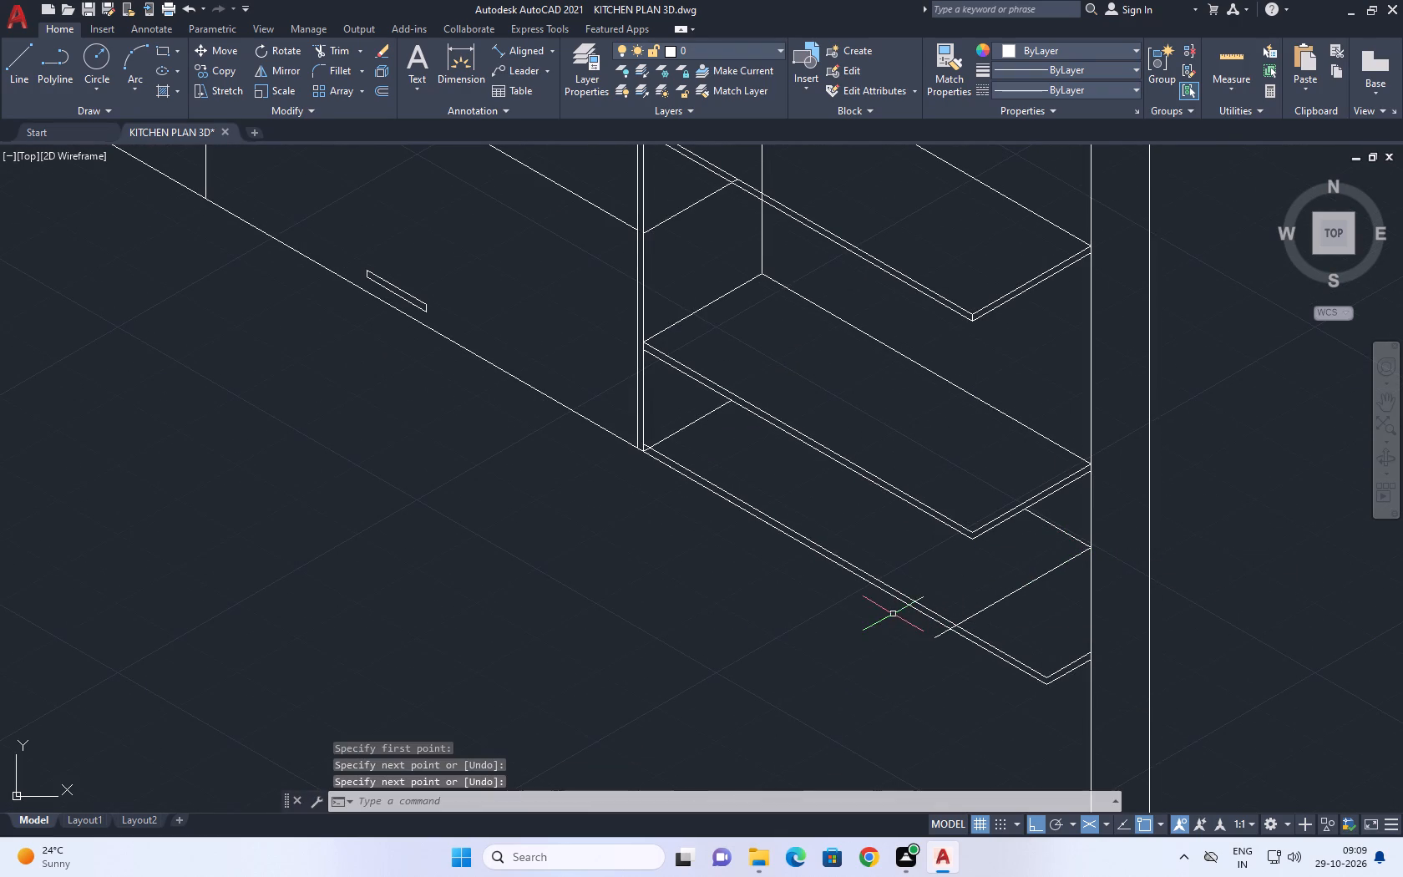
# Trim the two front lines beyond the new side line and remove the old side lines at the former front corner.
pyautogui.moveTo(1028, 630); pyautogui.dragTo(972, 597, button='middle')
pyautogui.write('tr')
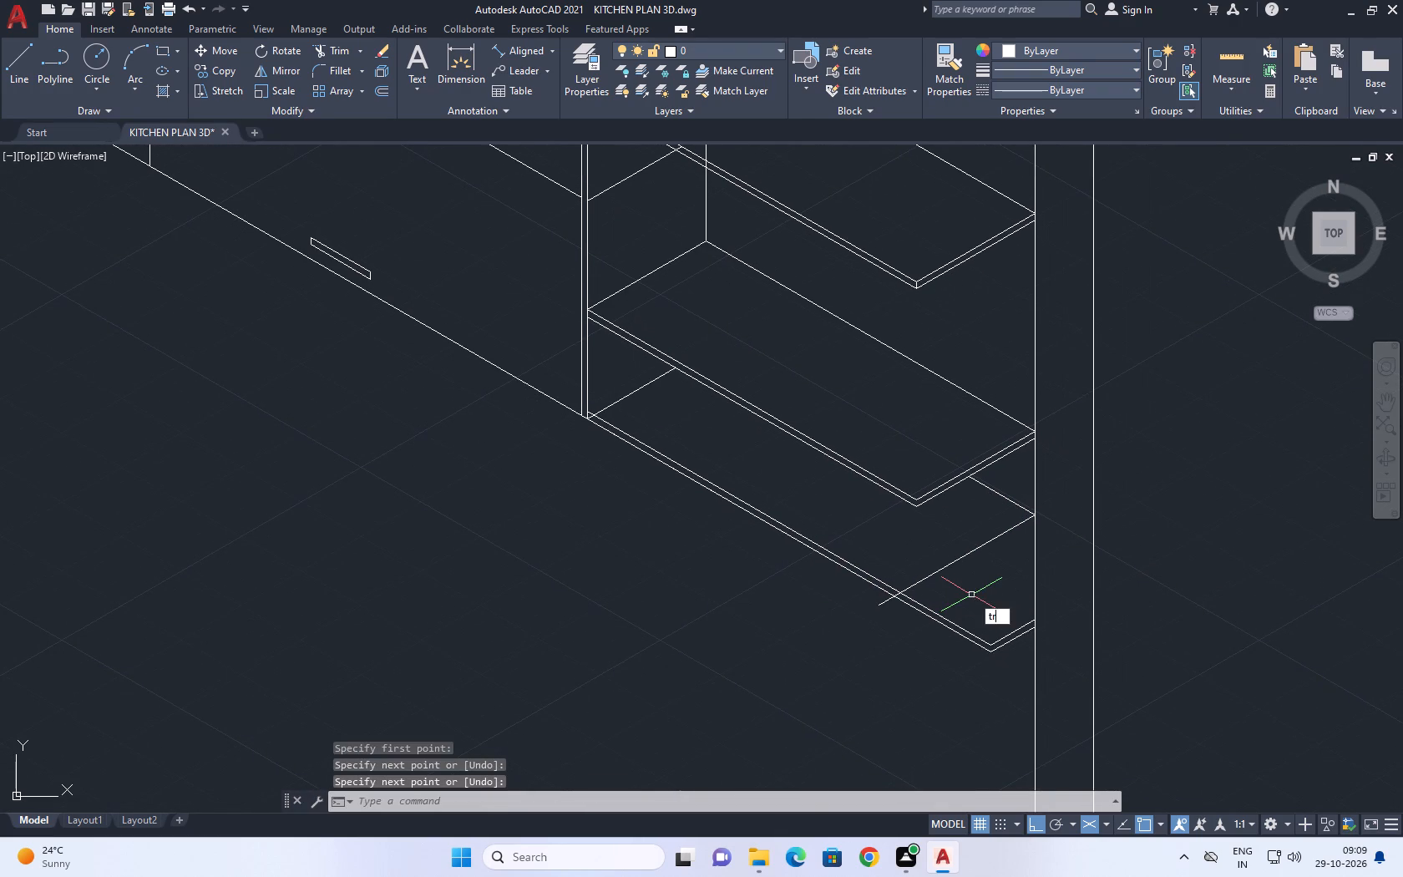
pyautogui.press('space')
pyautogui.moveTo(1004, 603); pyautogui.dragTo(993, 606)
pyautogui.click(898, 651)
pyautogui.click(1004, 626)
pyautogui.click(1007, 651)
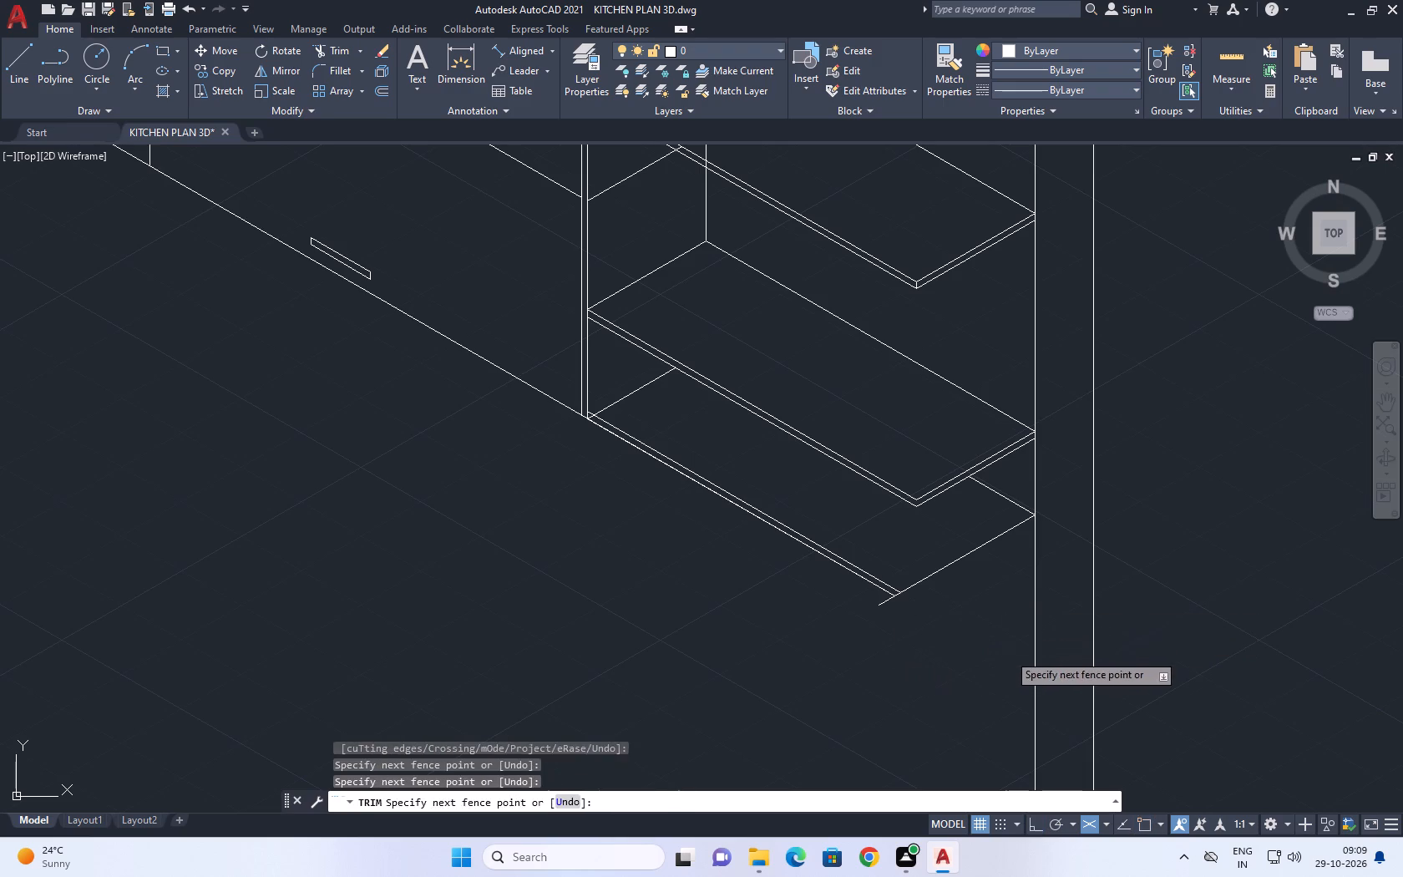
pyautogui.press('Escape')
# Copy the base's new side line 1 unit straight down in the right isoplane.
pyautogui.click(969, 568)
pyautogui.click(952, 552)
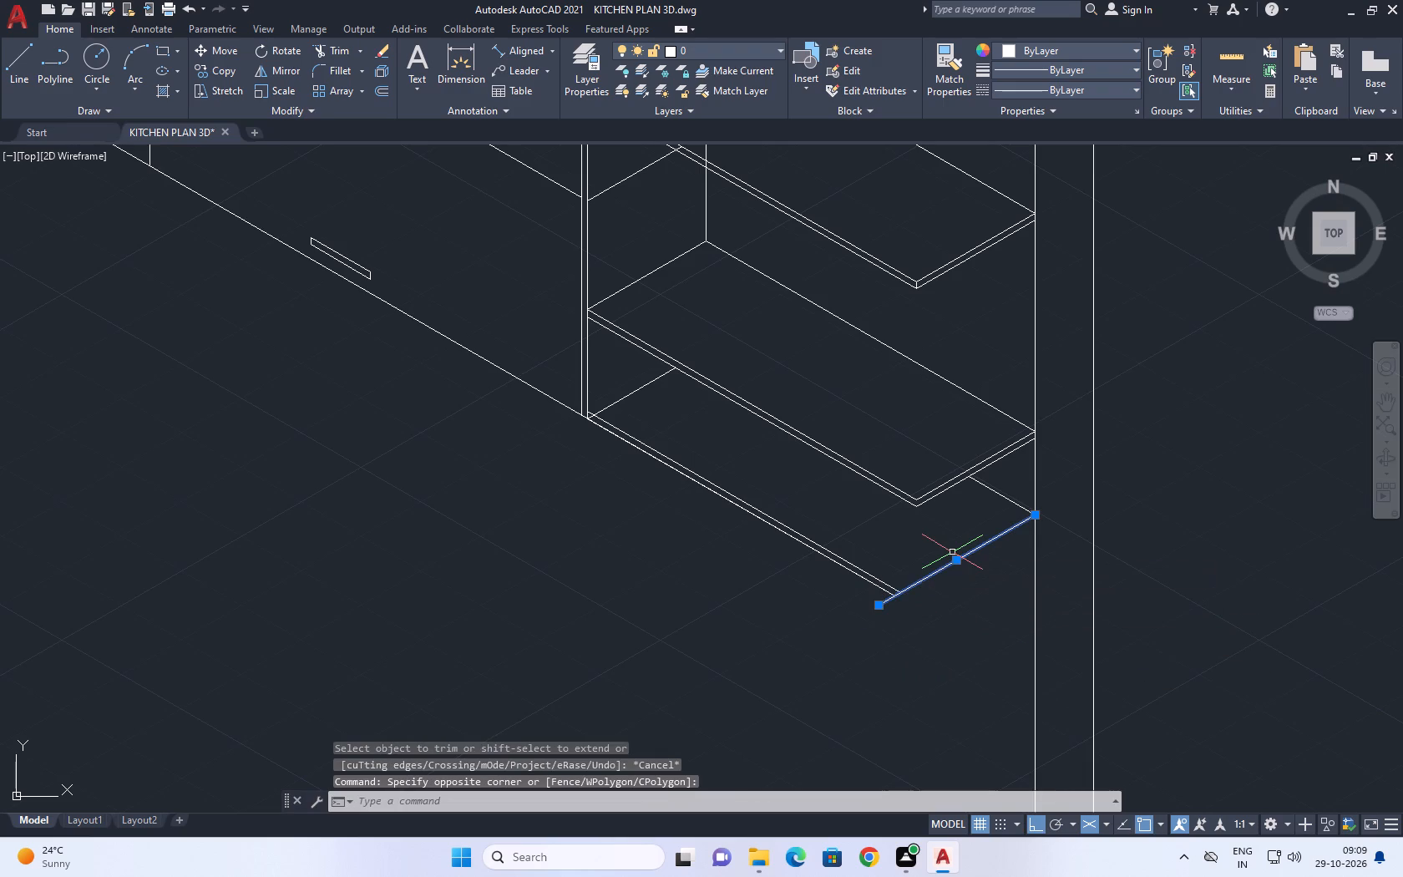
pyautogui.write('co')
pyautogui.press('space')
pyautogui.click(960, 554)
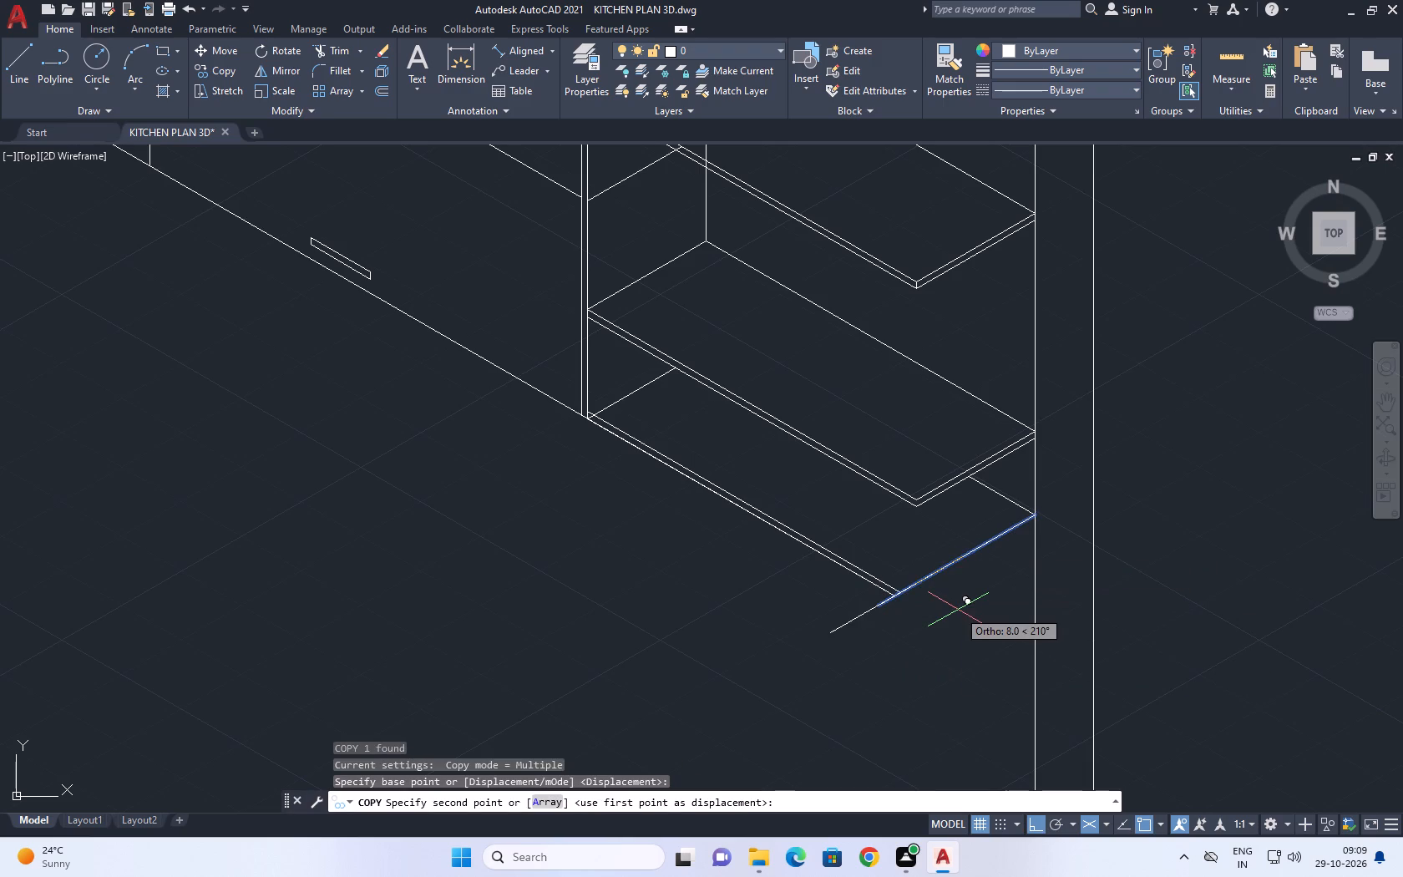
pyautogui.press('F5')
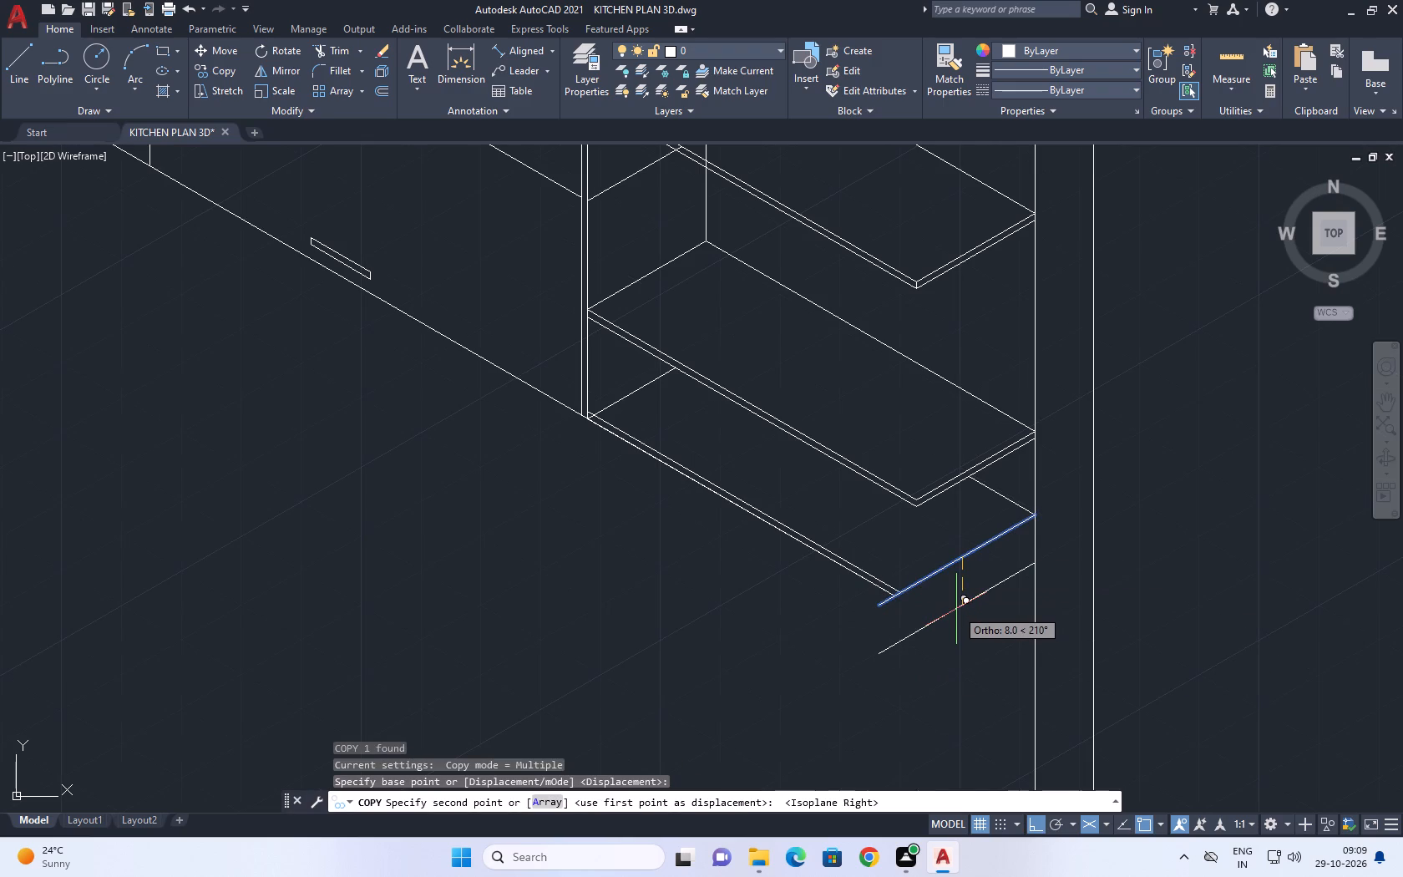
pyautogui.write('1')
pyautogui.press('space')
pyautogui.press('Escape')
# Extend the base's lower front line to meet the copied lower side line.
pyautogui.scroll(2, 906, 600)
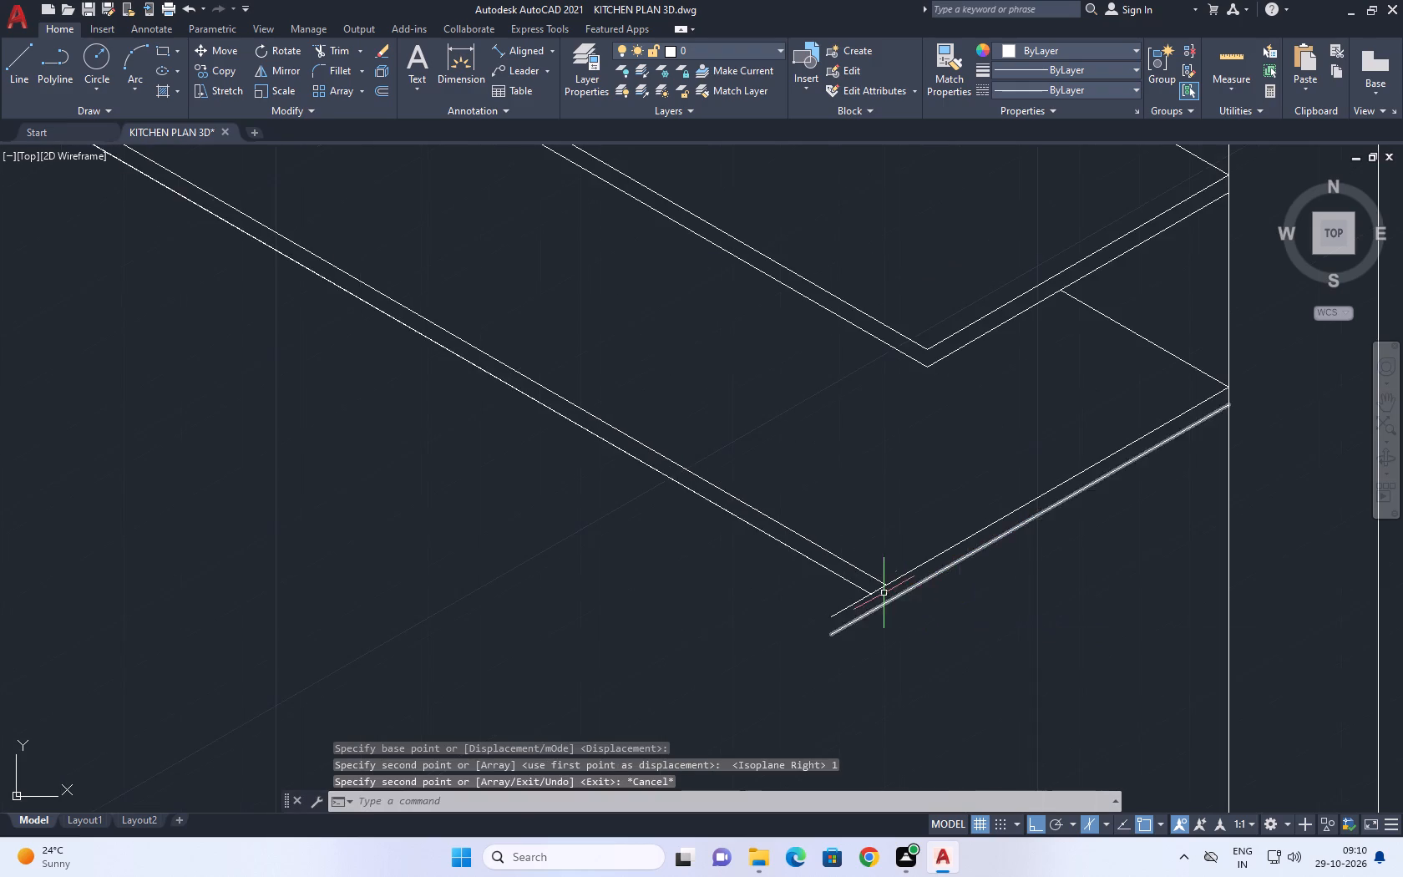
pyautogui.moveTo(853, 585); pyautogui.dragTo(887, 573, button='middle')
pyautogui.write('ex')
pyautogui.press('space')
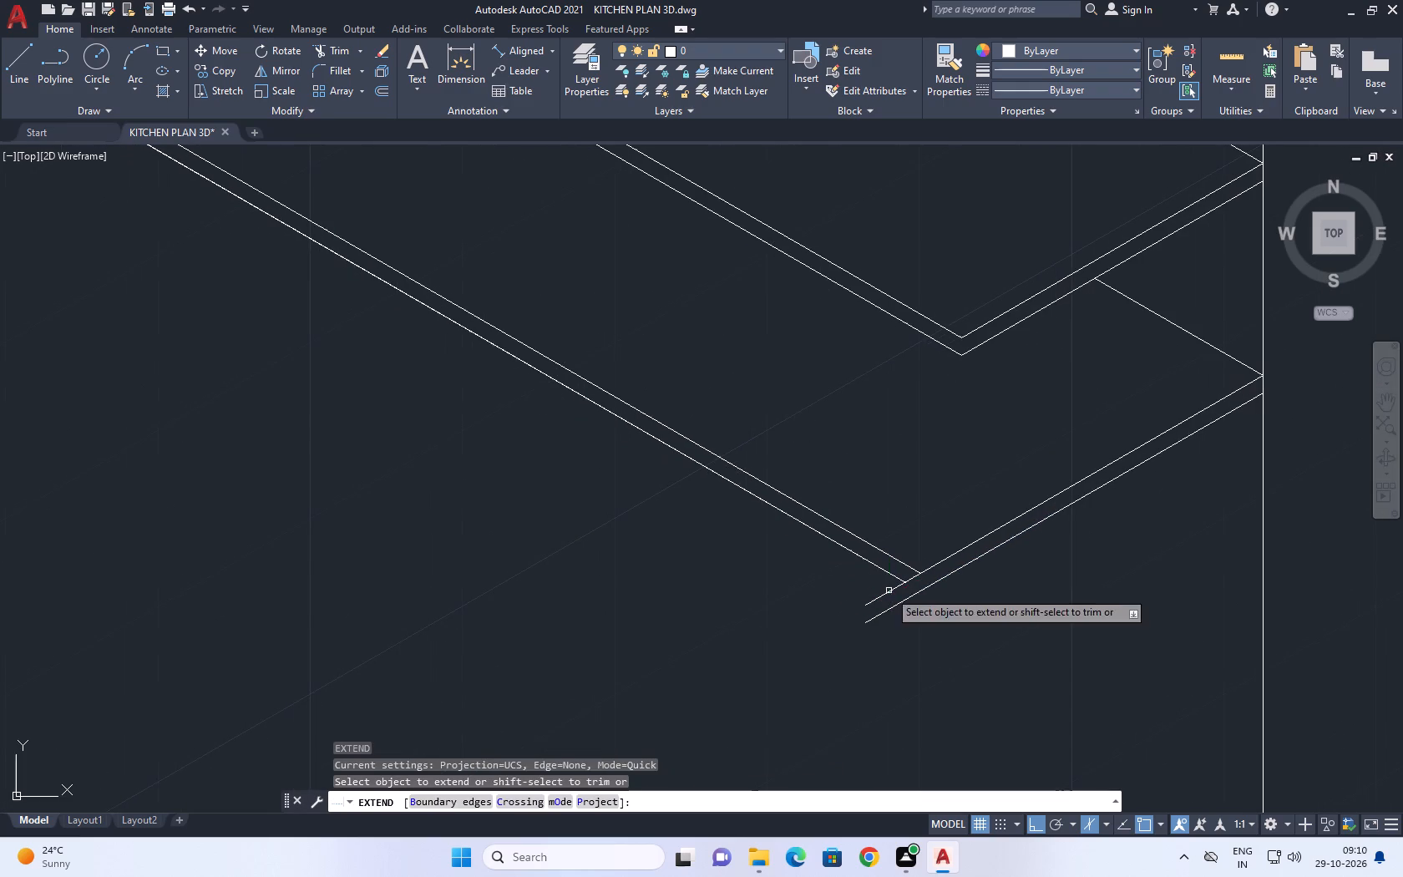
pyautogui.click(892, 576)
pyautogui.press('Escape')
# Trim both side lines' overhanging ends at the base's front corner and the short piece left between the front lines.
pyautogui.write('tr')
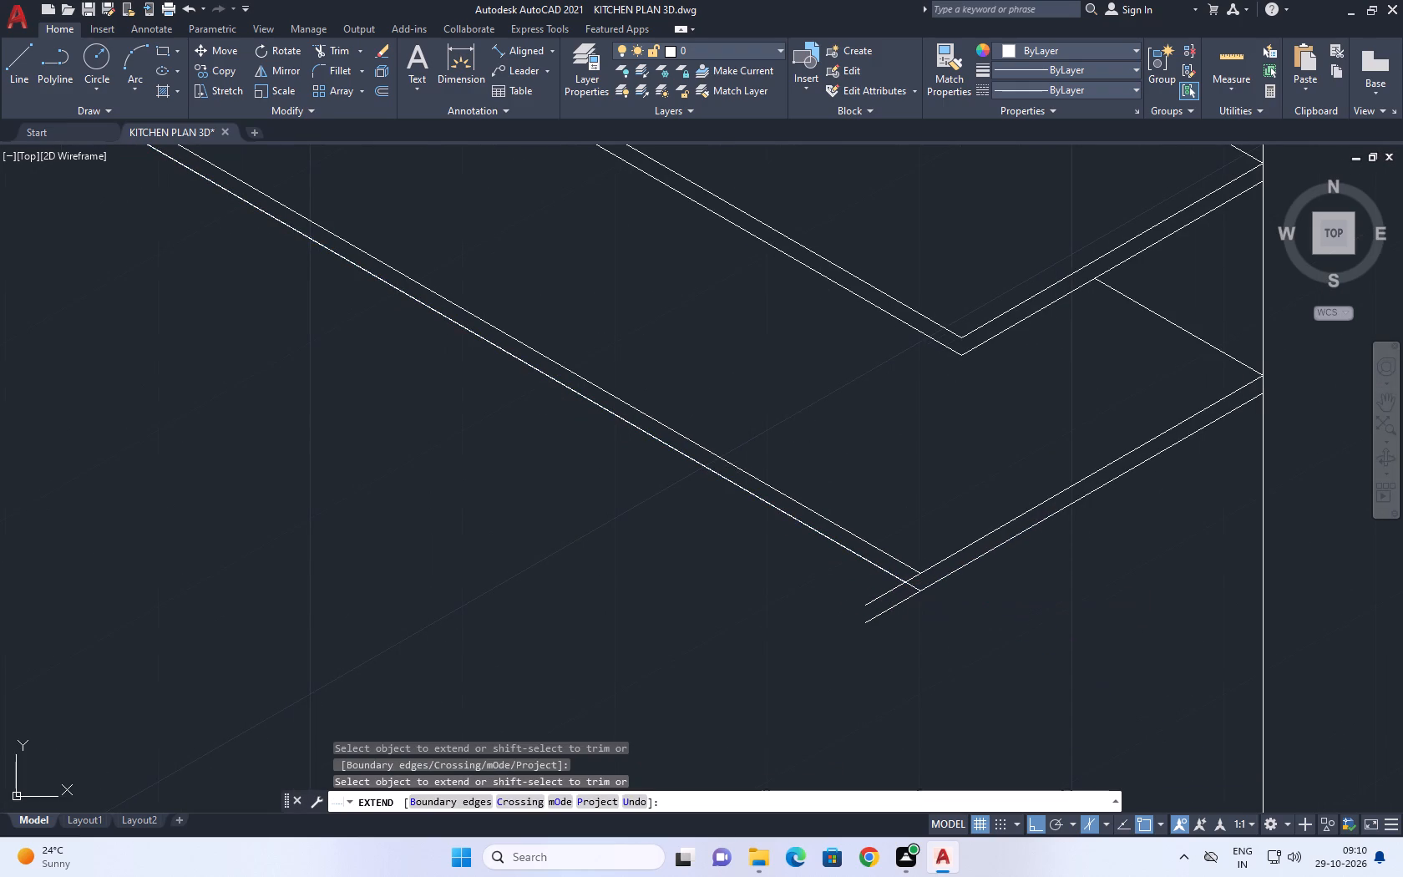
pyautogui.press('space')
pyautogui.click(857, 586)
pyautogui.click(914, 630)
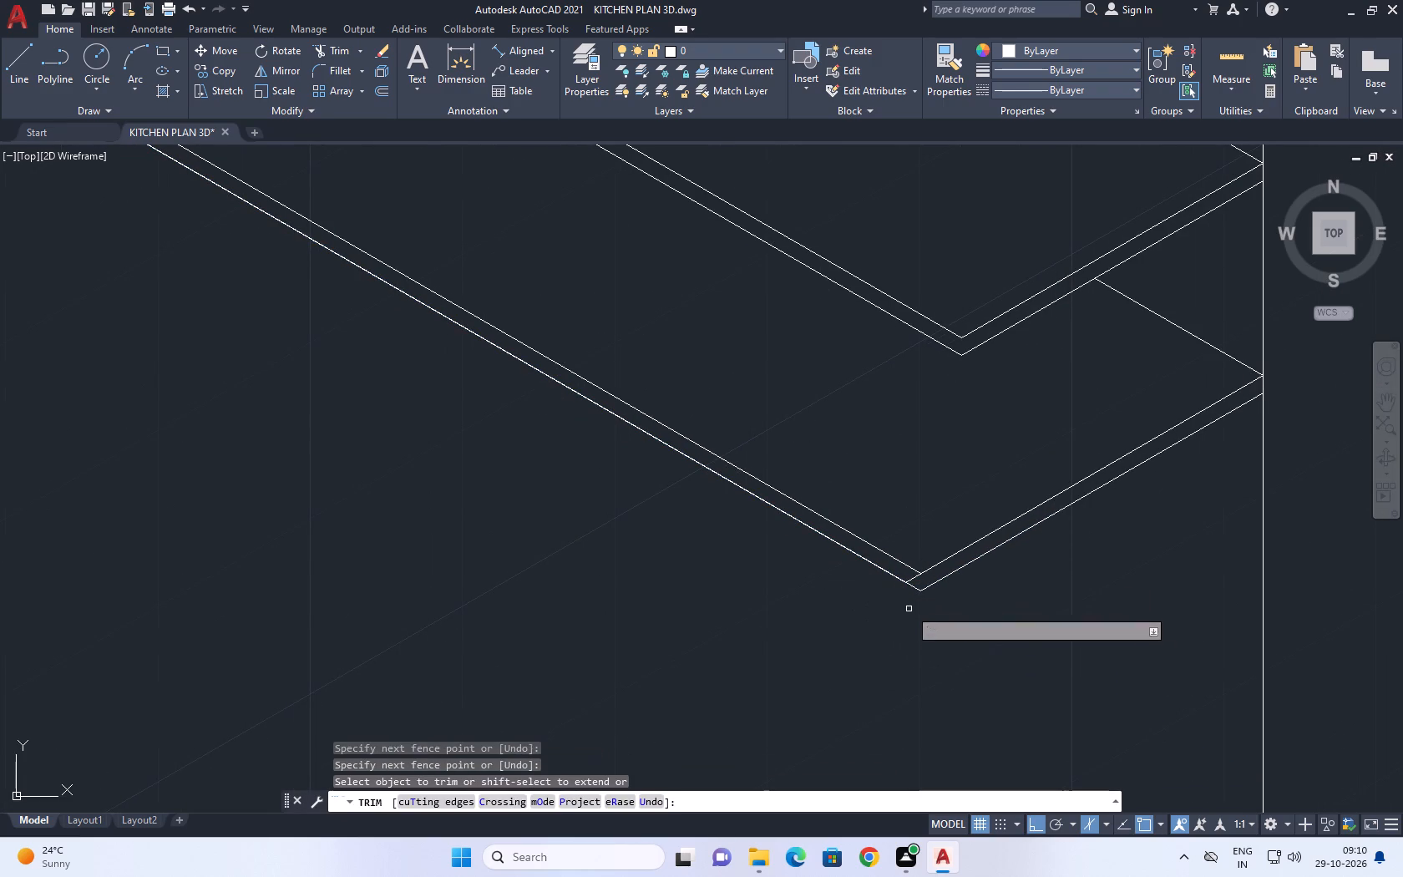
pyautogui.scroll(1, 906, 579)
pyautogui.click(912, 580)
pyautogui.press('Escape')
# Trim the base's side line beside the drawer cabinet where it runs between the upper and lower front lines.
pyautogui.scroll(-3, 919, 583)
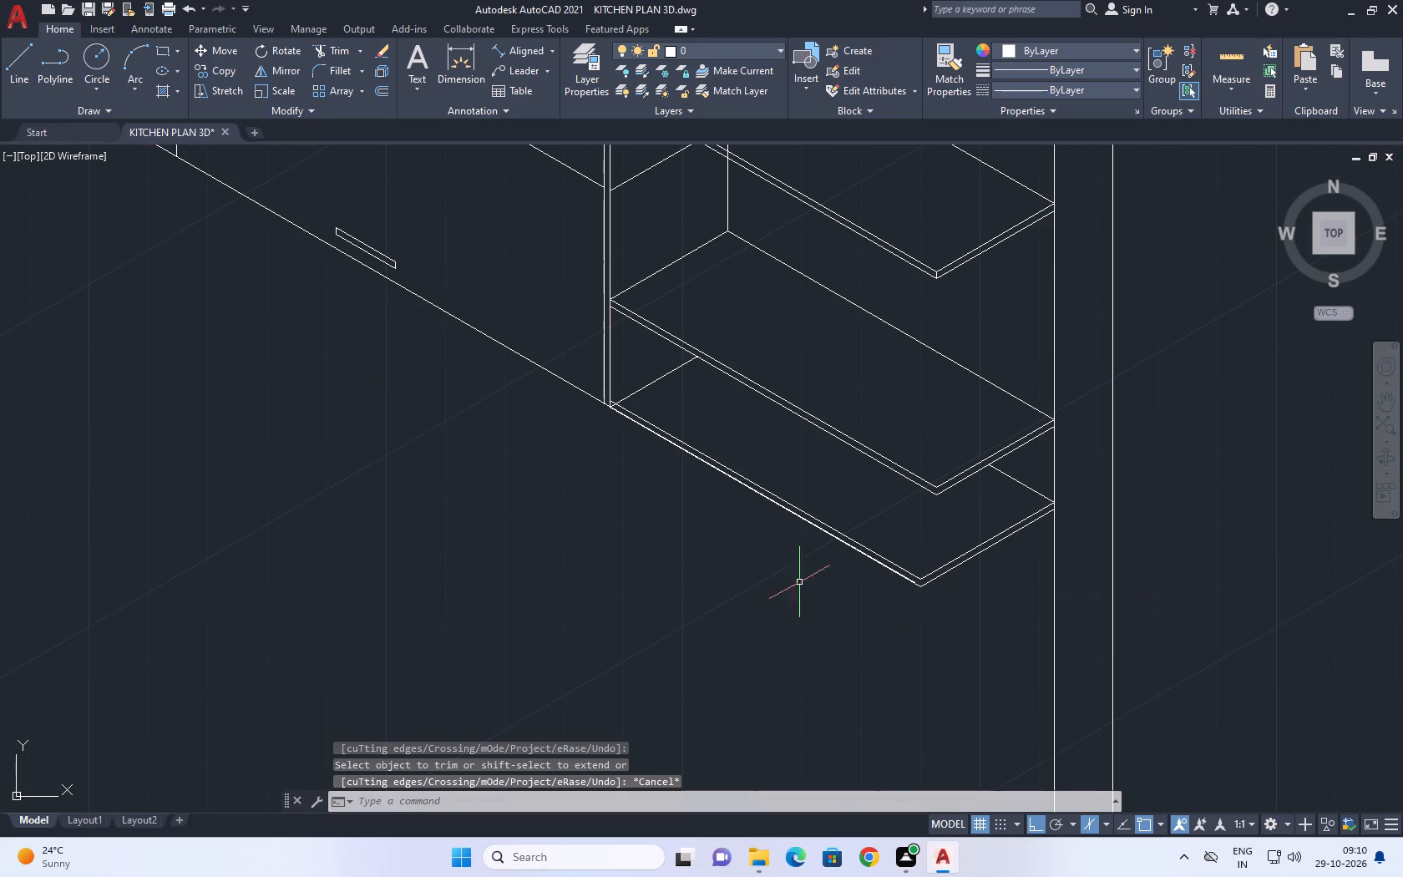
pyautogui.moveTo(739, 575); pyautogui.dragTo(752, 578, button='middle')
pyautogui.rightClick(661, 399)
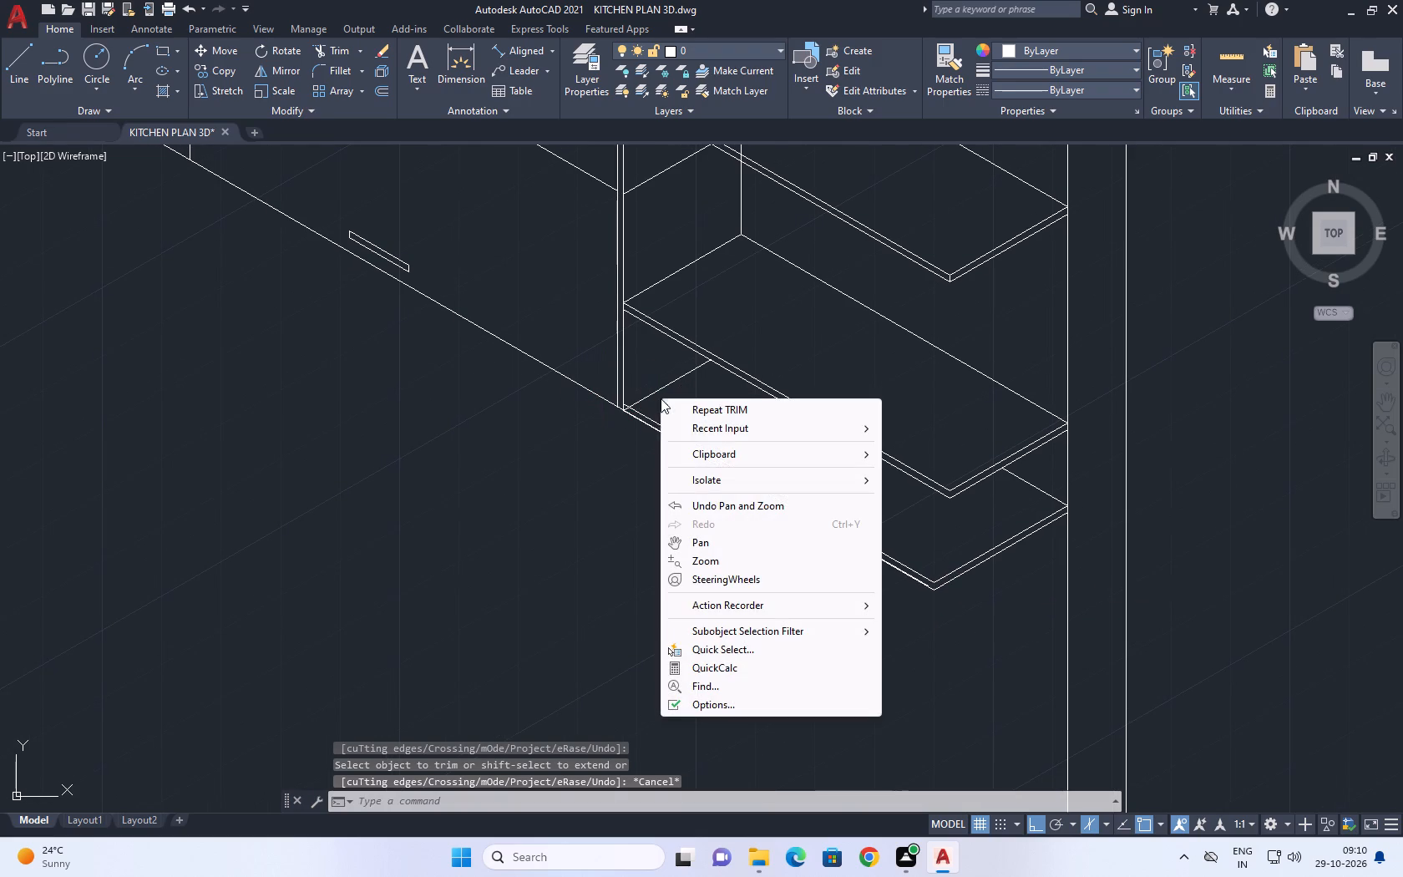
pyautogui.click(744, 406)
pyautogui.scroll(4, 636, 404)
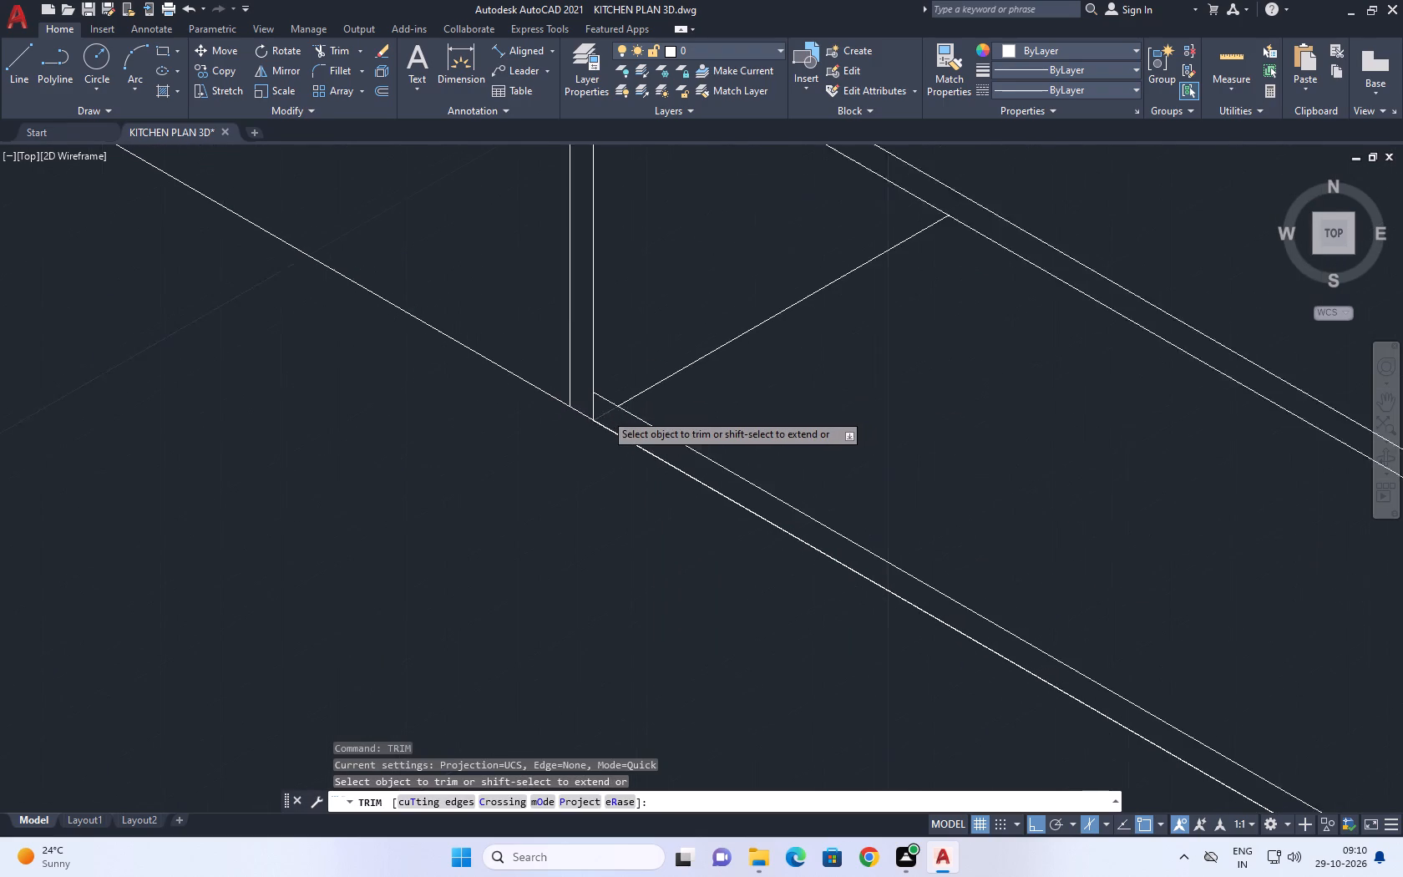
pyautogui.click(603, 412)
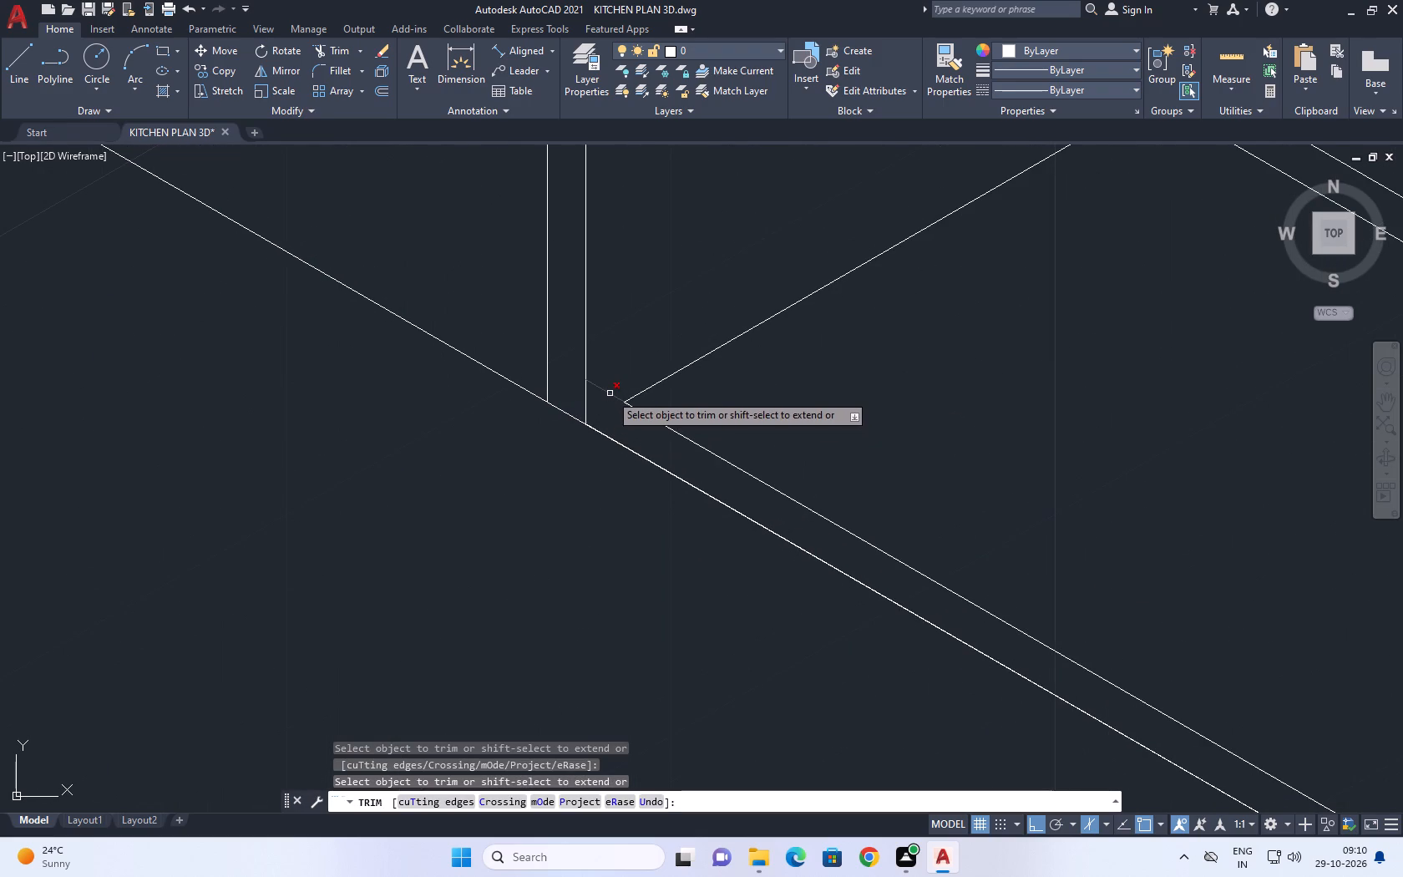
pyautogui.scroll(-2, 693, 427)
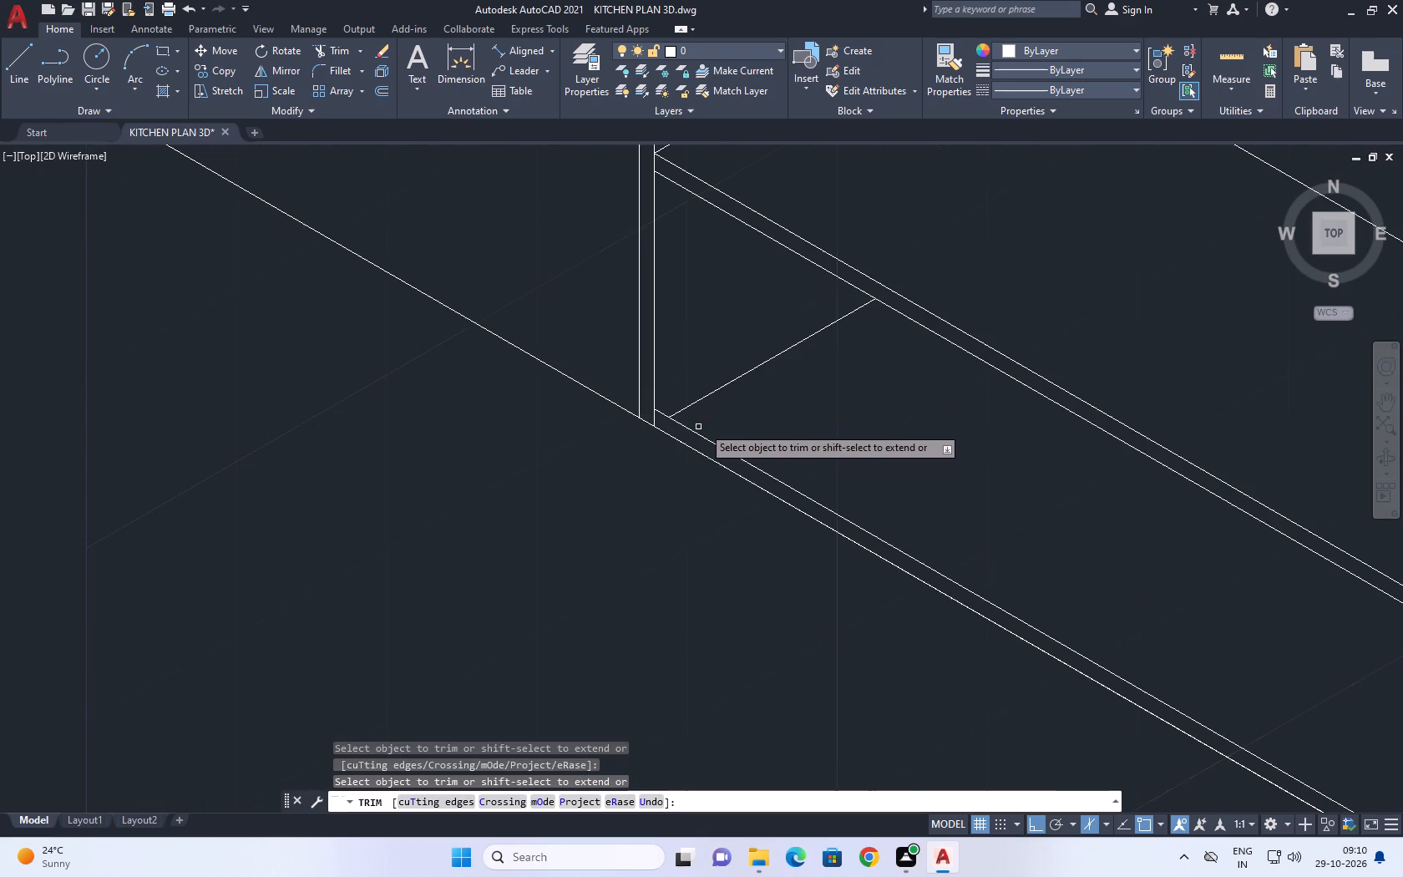
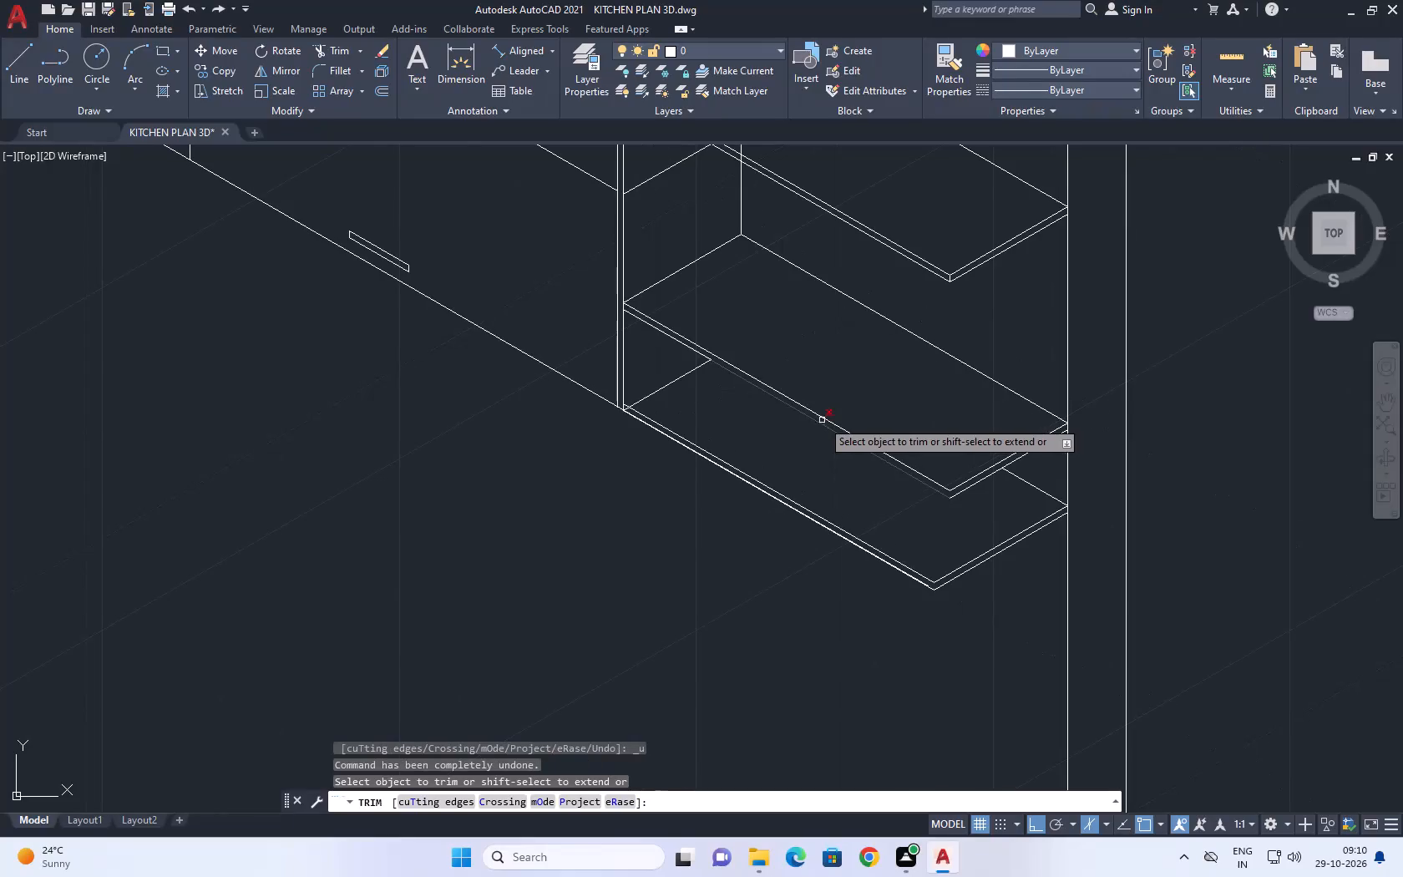
# Trim the shelf unit's back vertical corner line where it crosses the upper shelf's surface and the shelf's front edge.
pyautogui.press('Escape')
pyautogui.moveTo(717, 418); pyautogui.dragTo(722, 543, button='middle')
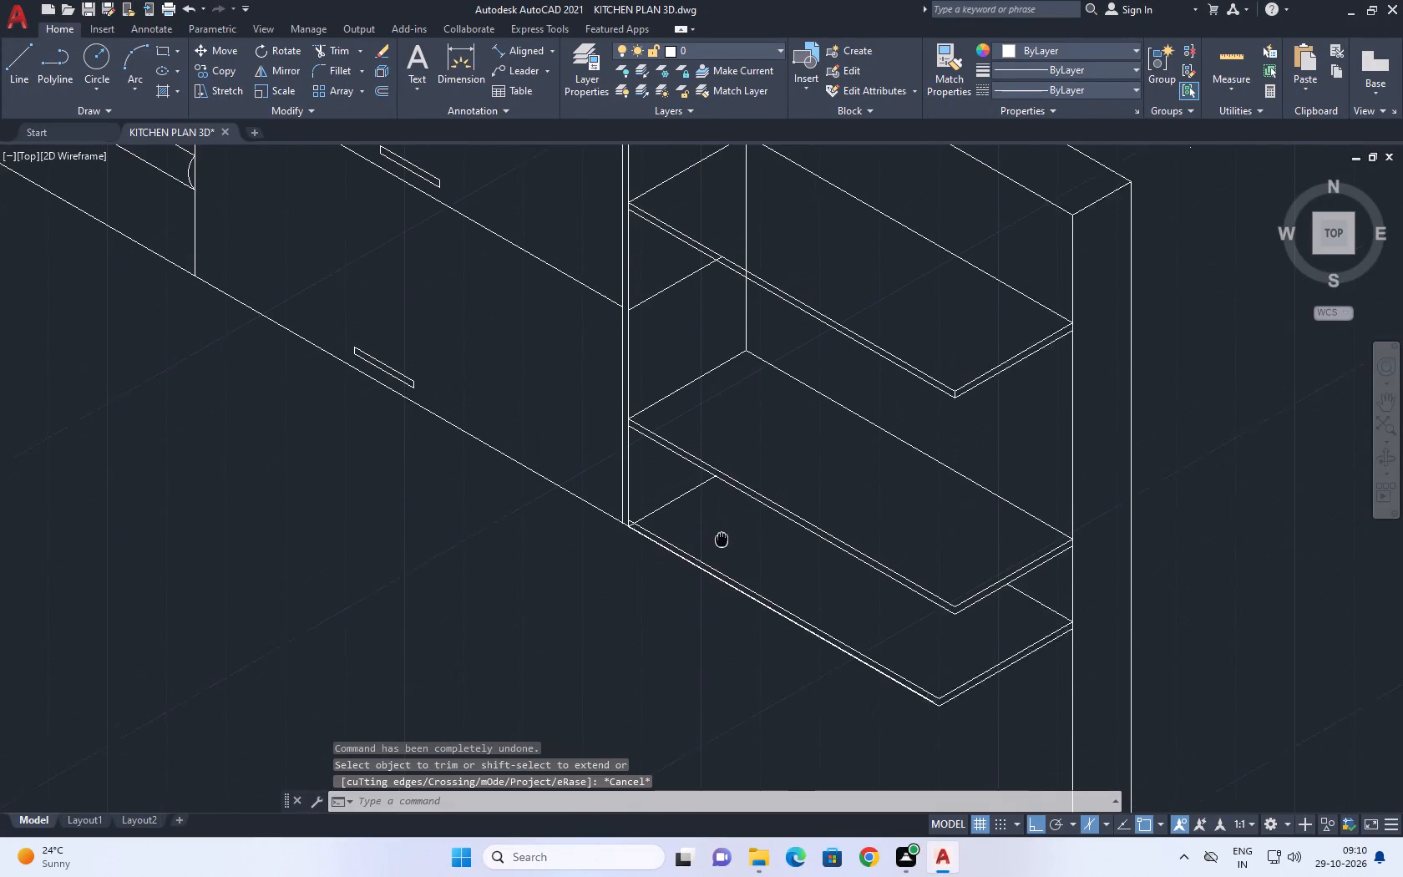
pyautogui.moveTo(722, 543); pyautogui.dragTo(719, 550, button='middle')
pyautogui.scroll(-1, 735, 413)
pyautogui.moveTo(737, 376); pyautogui.dragTo(752, 438, button='middle')
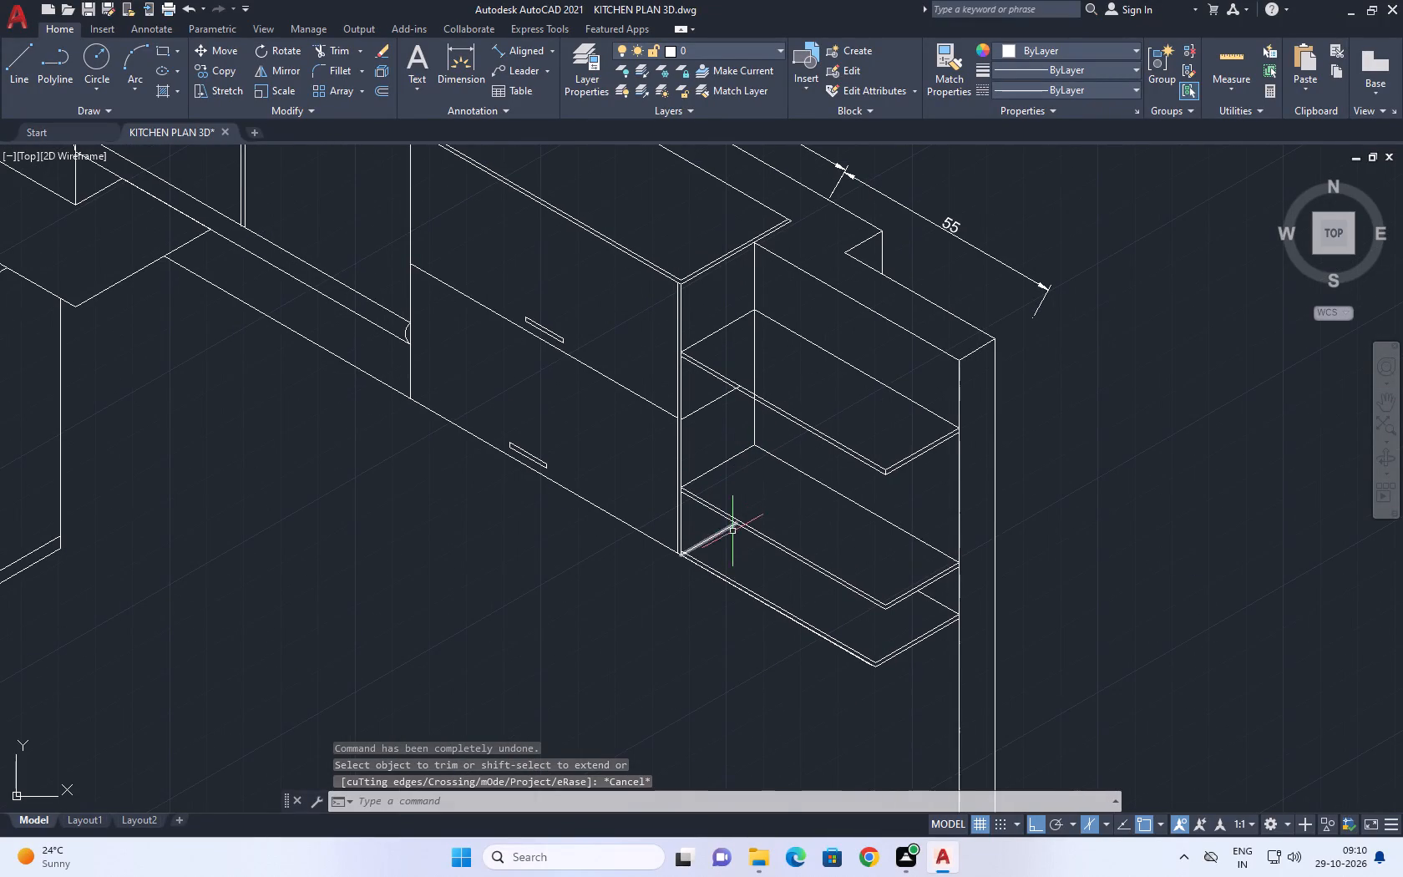
pyautogui.scroll(1, 739, 431)
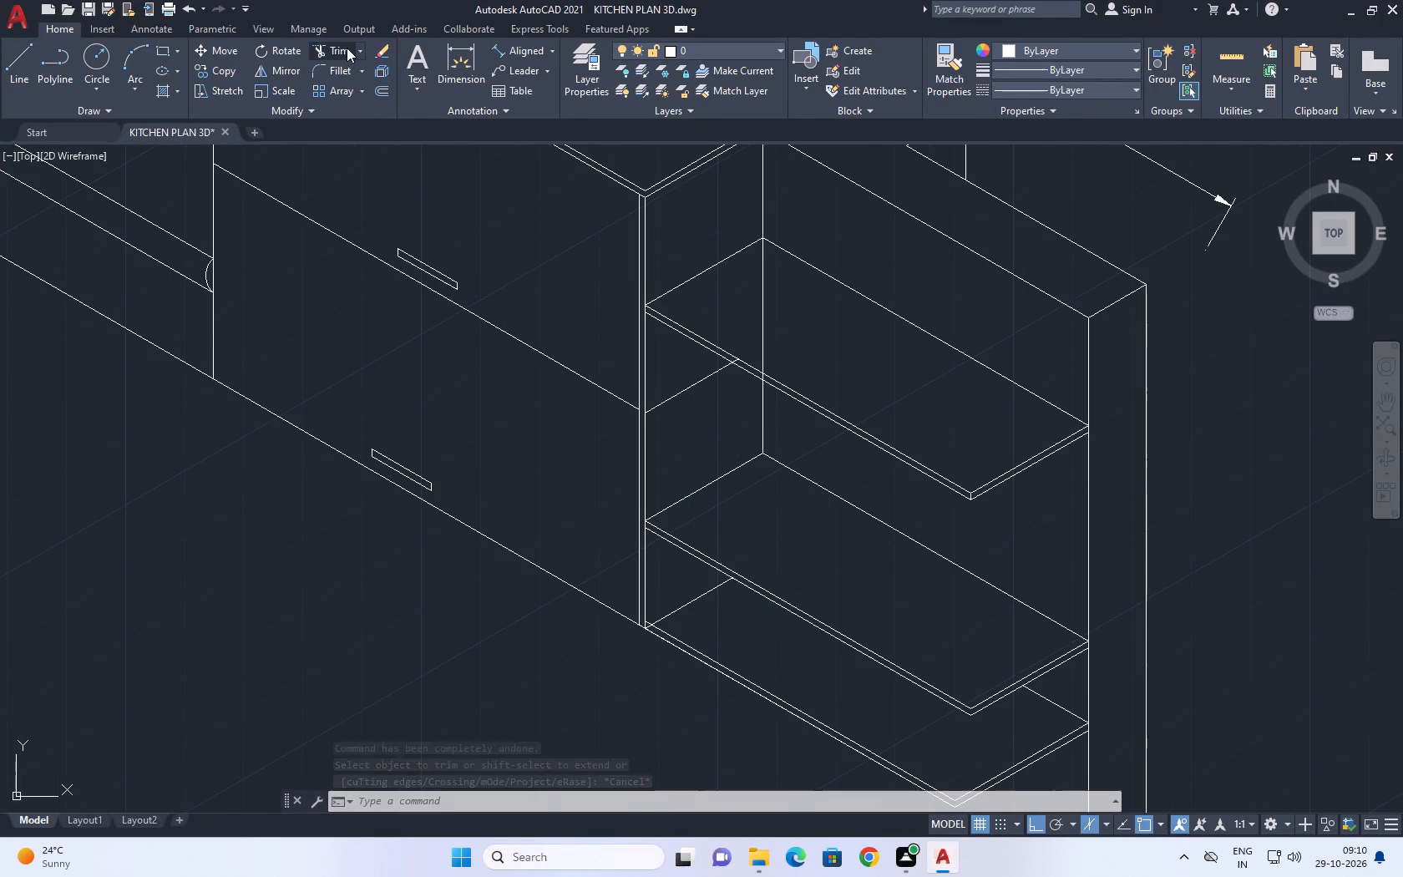
pyautogui.click(347, 48)
pyautogui.click(752, 316)
pyautogui.click(774, 319)
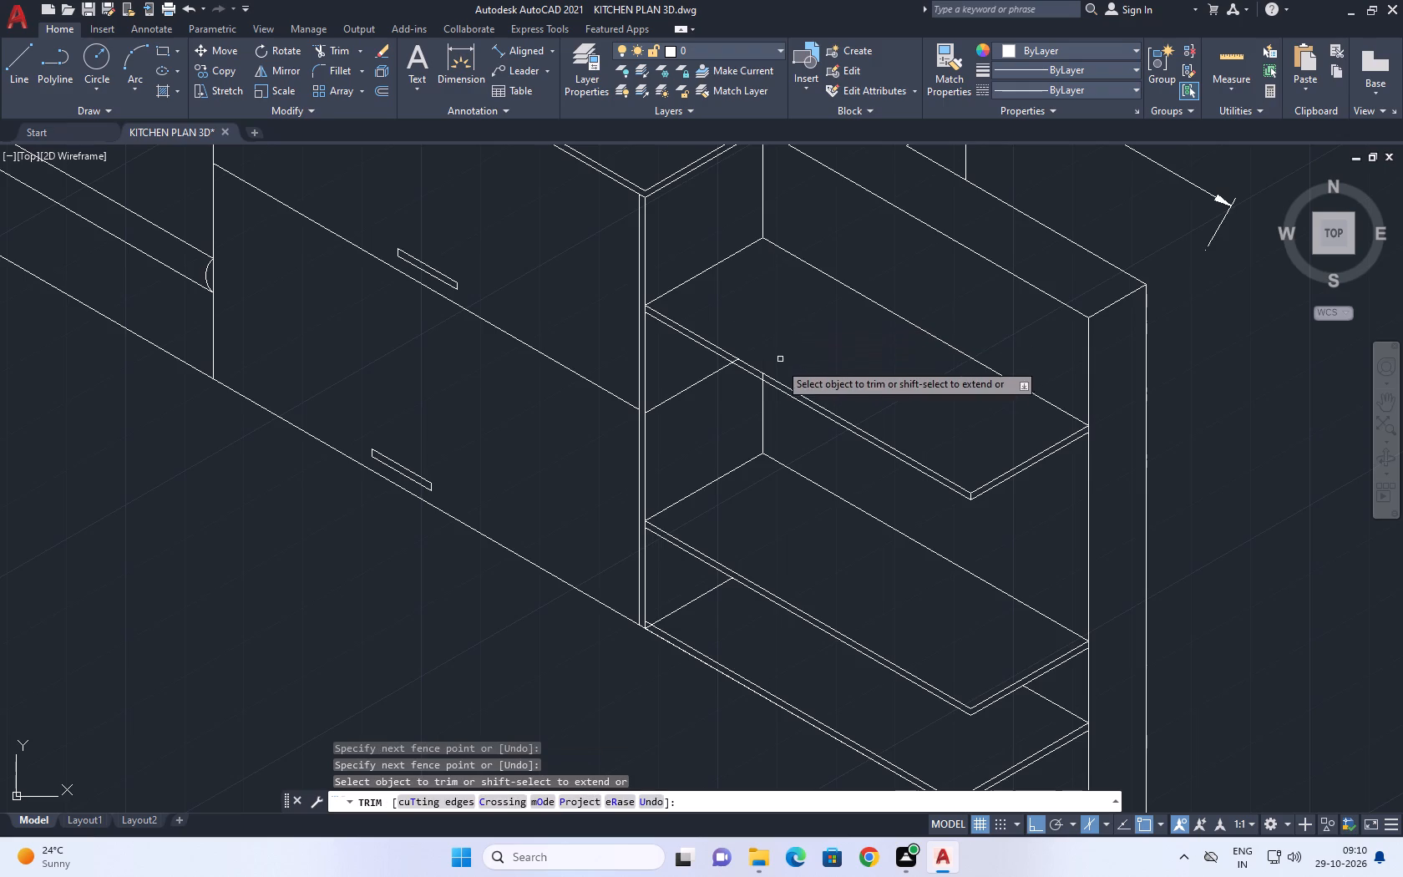
pyautogui.scroll(3, 772, 381)
pyautogui.click(746, 368)
pyautogui.click(738, 362)
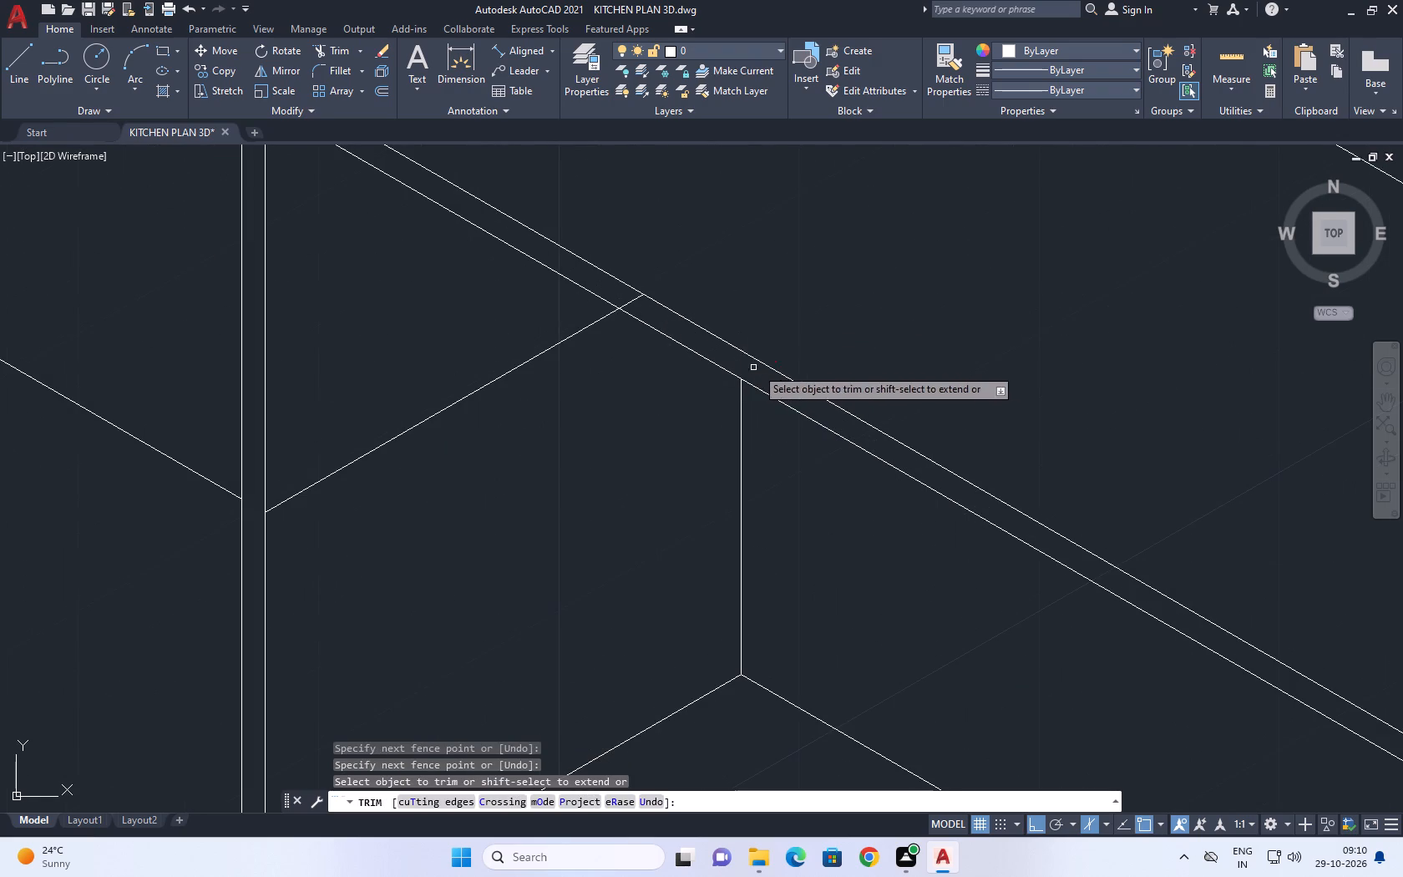
pyautogui.scroll(-5, 773, 364)
pyautogui.moveTo(790, 306); pyautogui.dragTo(821, 358, button='middle')
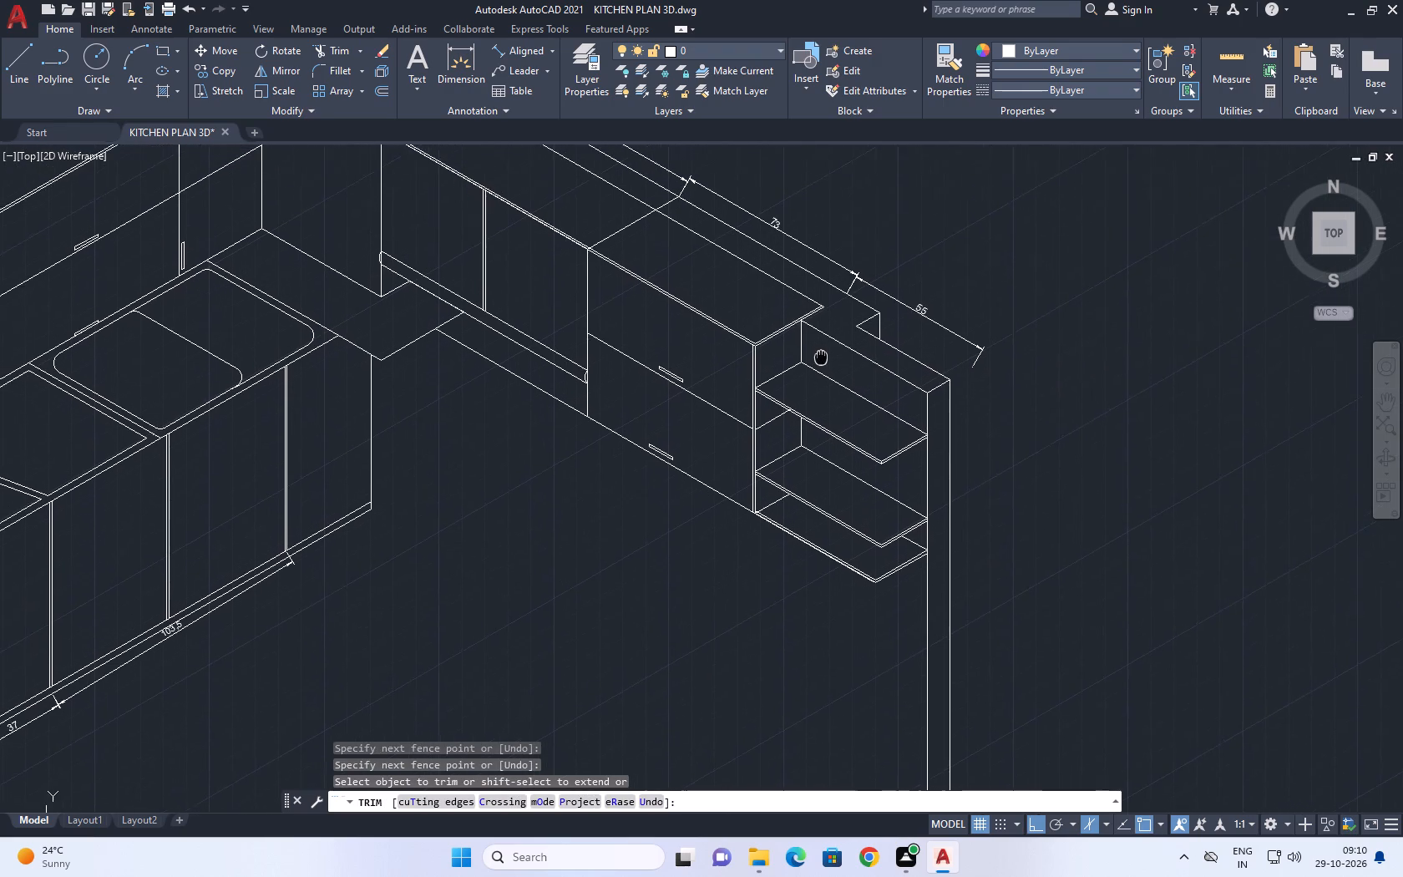
pyautogui.moveTo(821, 358); pyautogui.dragTo(824, 390, button='middle')
pyautogui.rightClick(1029, 347)
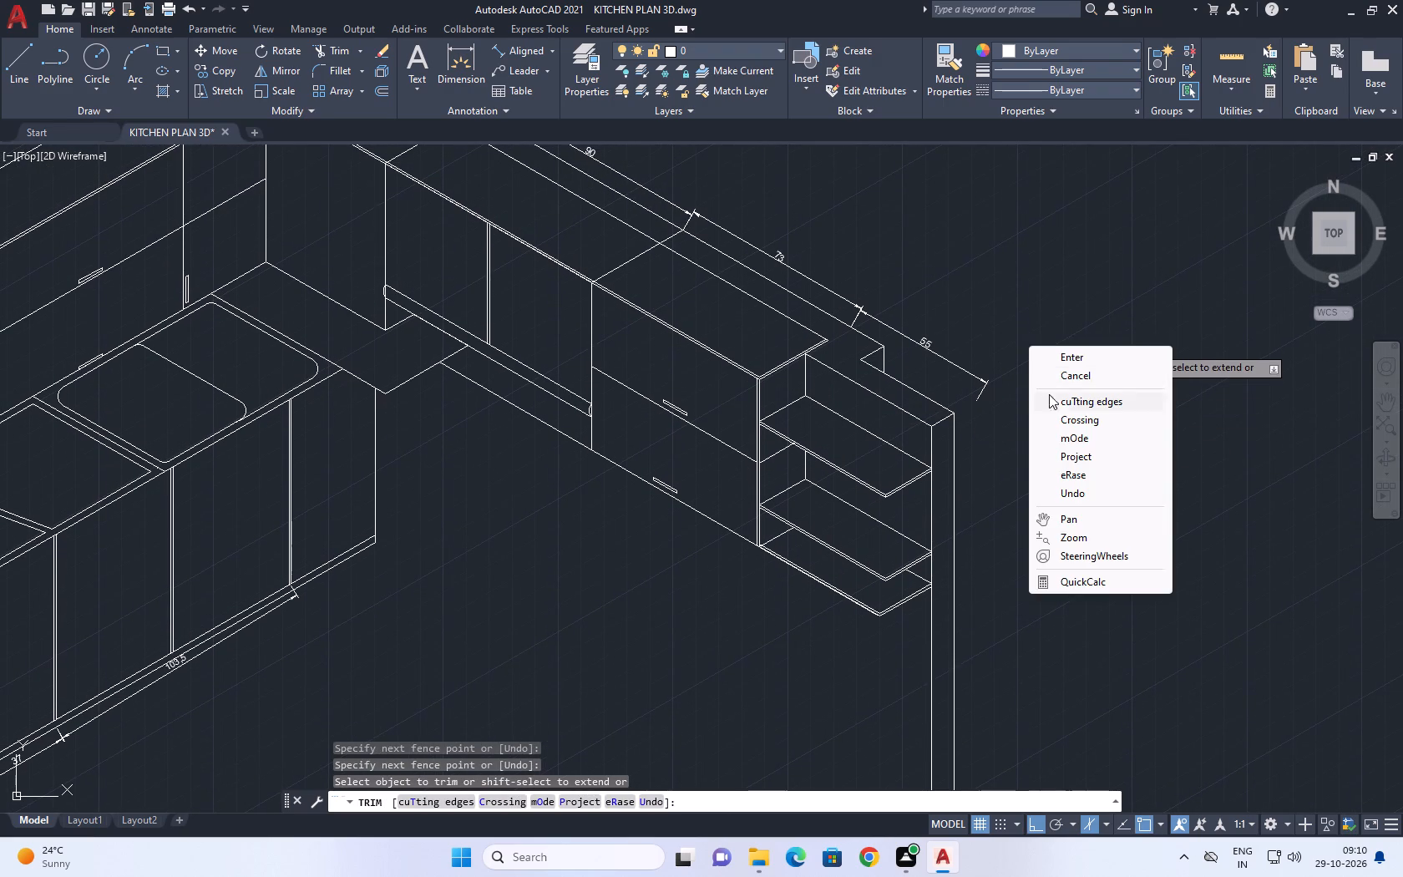
pyautogui.click(1071, 373)
# Examine the open shelf unit up close and the whole isometric kitchen for remaining work.
pyautogui.moveTo(905, 500); pyautogui.dragTo(953, 565, button='middle')
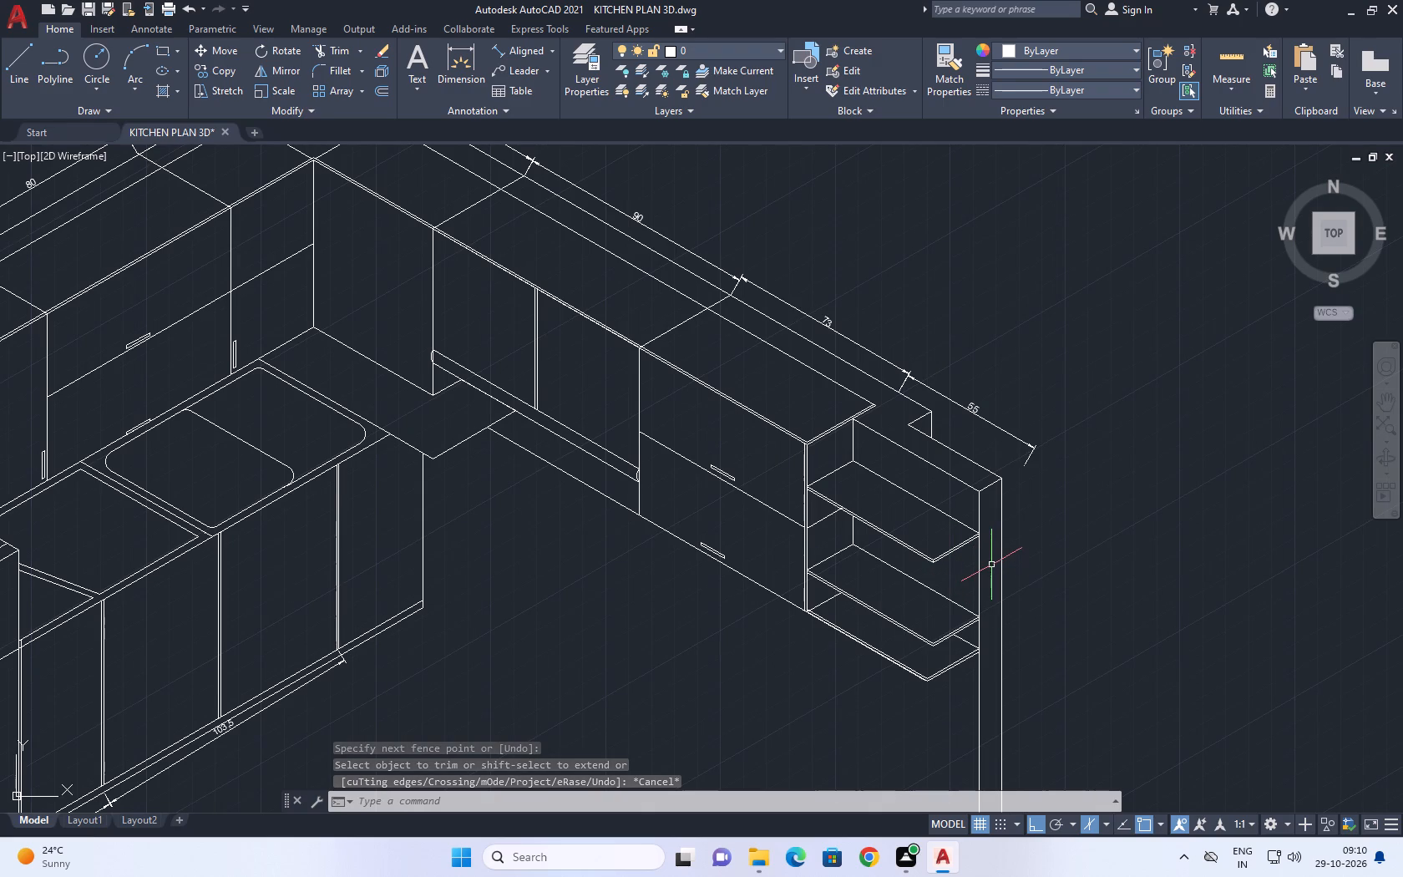
pyautogui.moveTo(1002, 536); pyautogui.dragTo(1016, 500, button='middle')
pyautogui.moveTo(912, 575); pyautogui.dragTo(955, 547, button='middle')
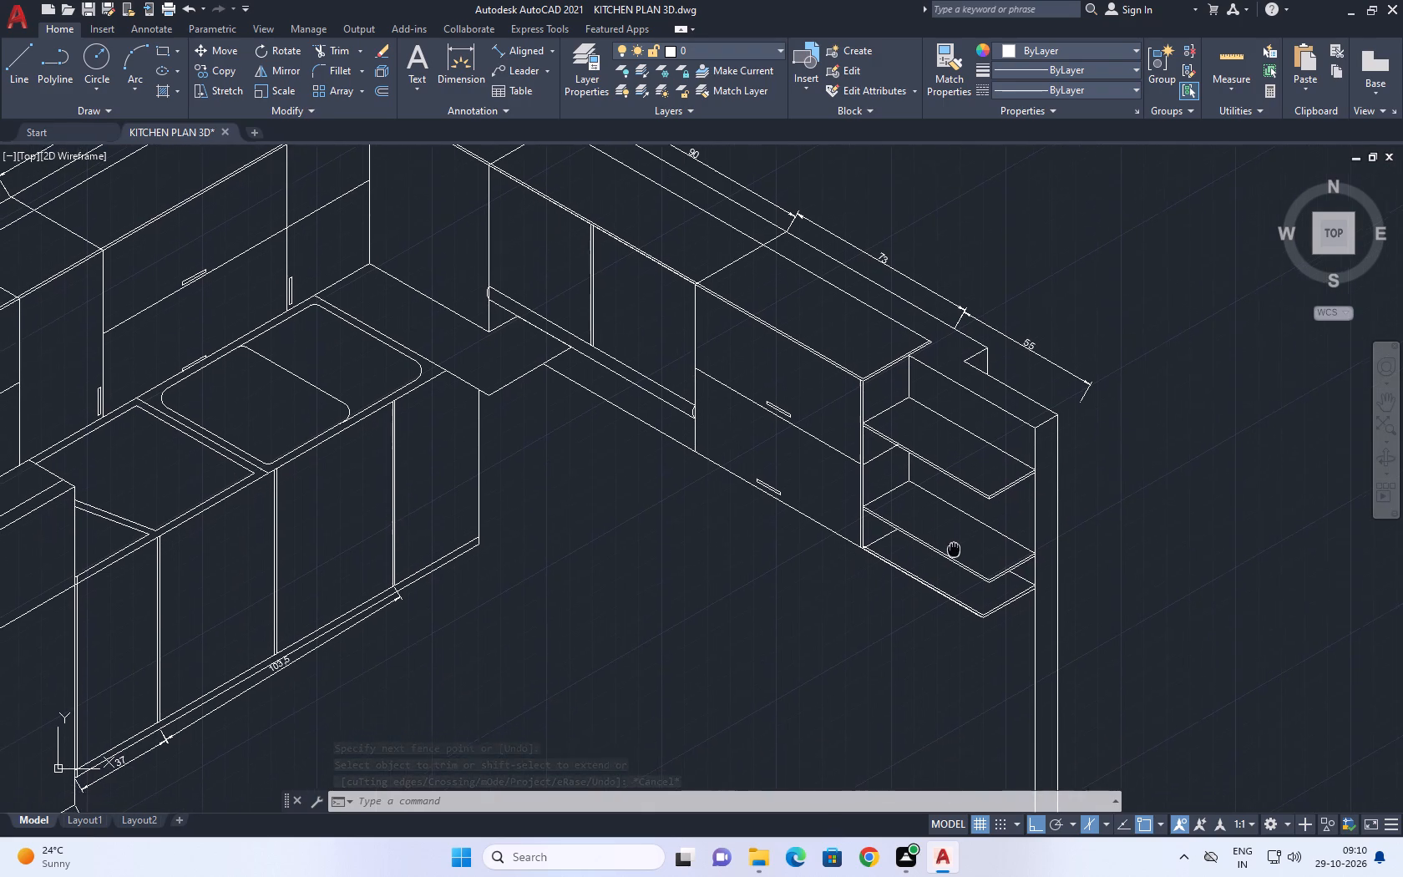
pyautogui.moveTo(955, 547); pyautogui.dragTo(955, 544, button='middle')
pyautogui.scroll(2, 912, 533)
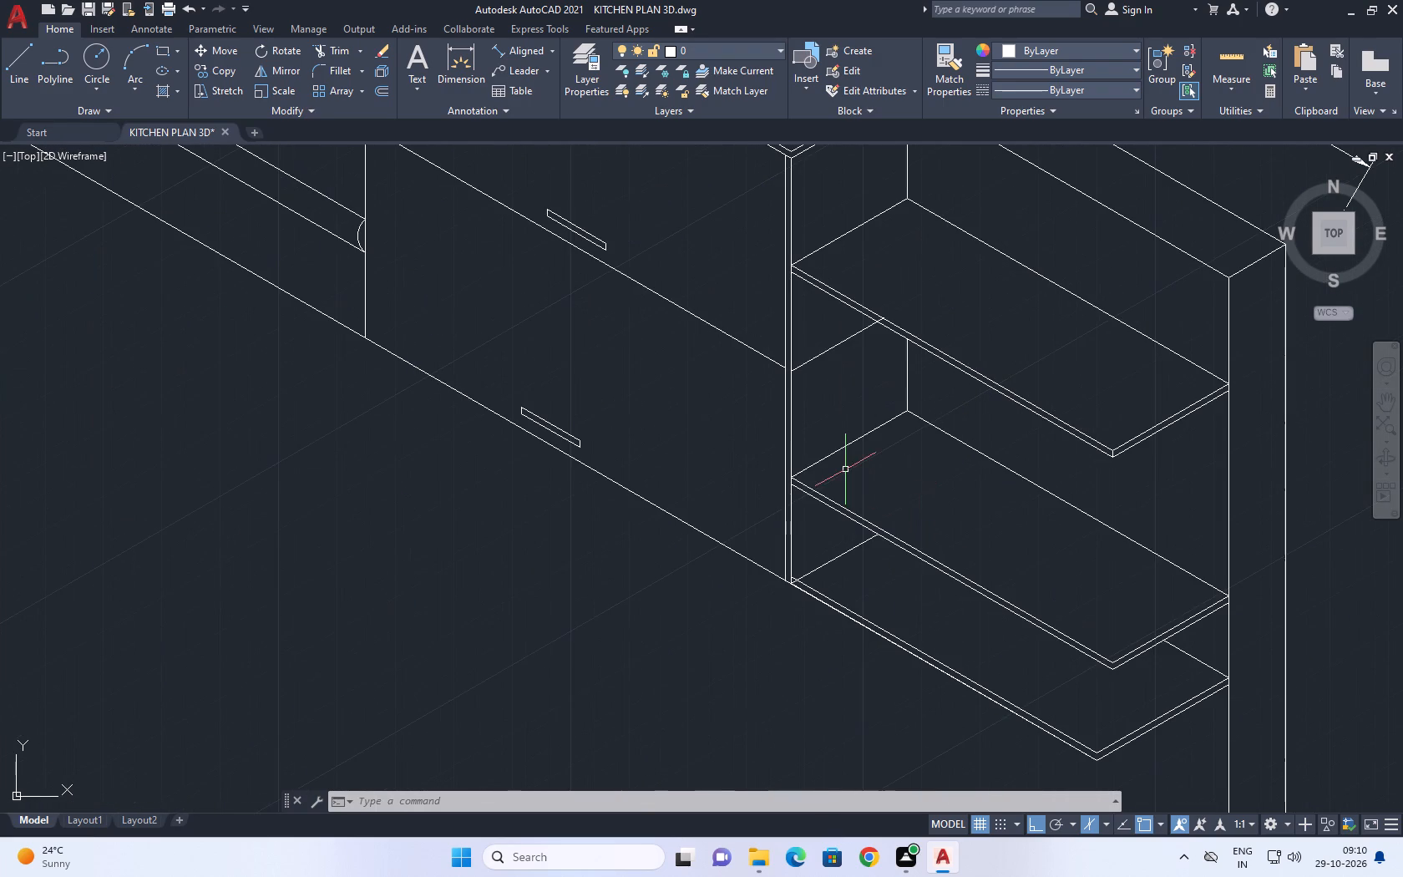
pyautogui.scroll(-1, 954, 527)
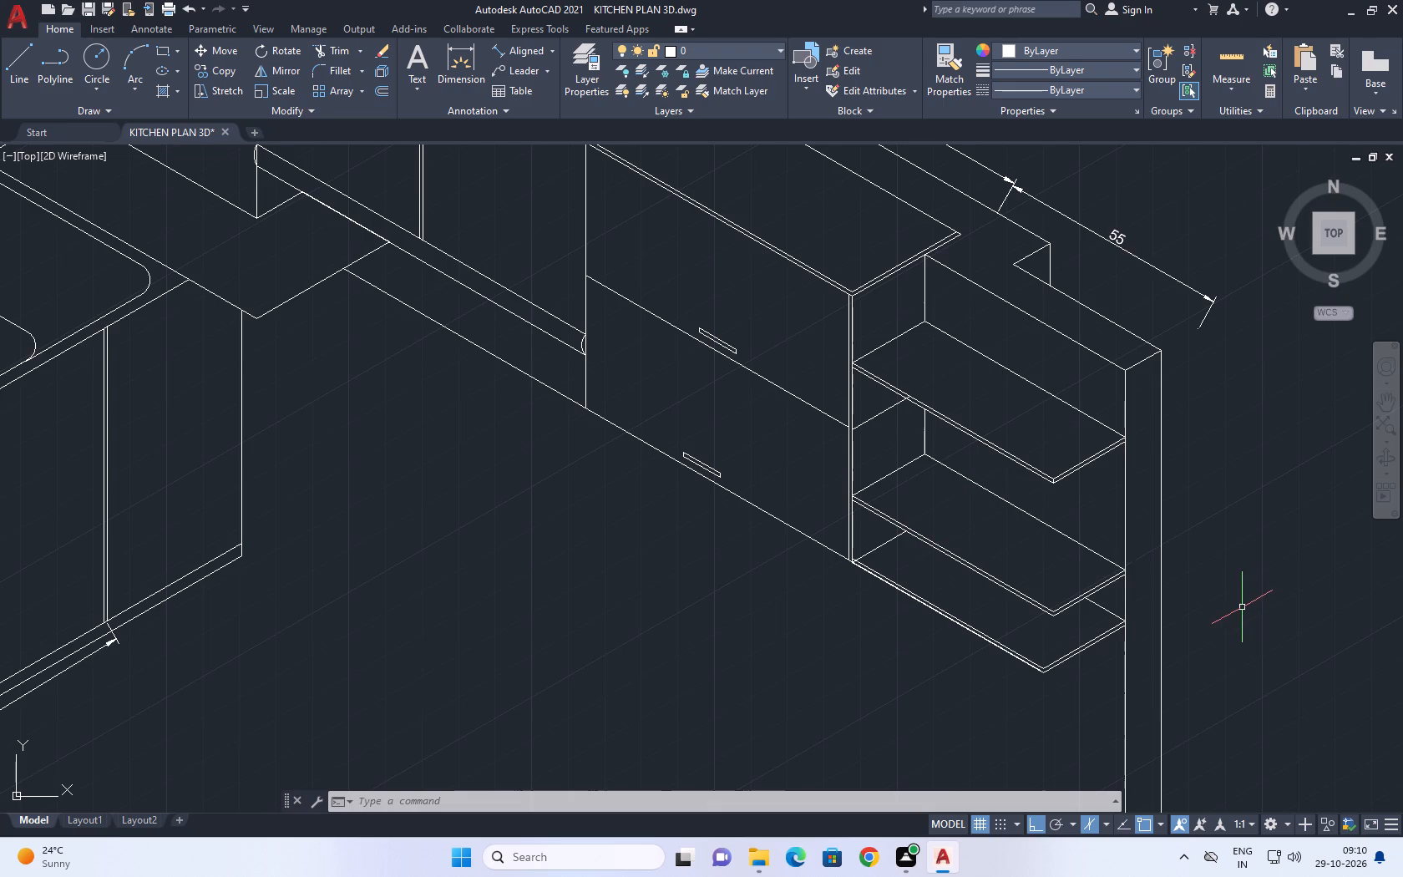
pyautogui.scroll(-1, 1242, 607)
pyautogui.scroll(1, 1127, 438)
pyautogui.scroll(-2, 1023, 472)
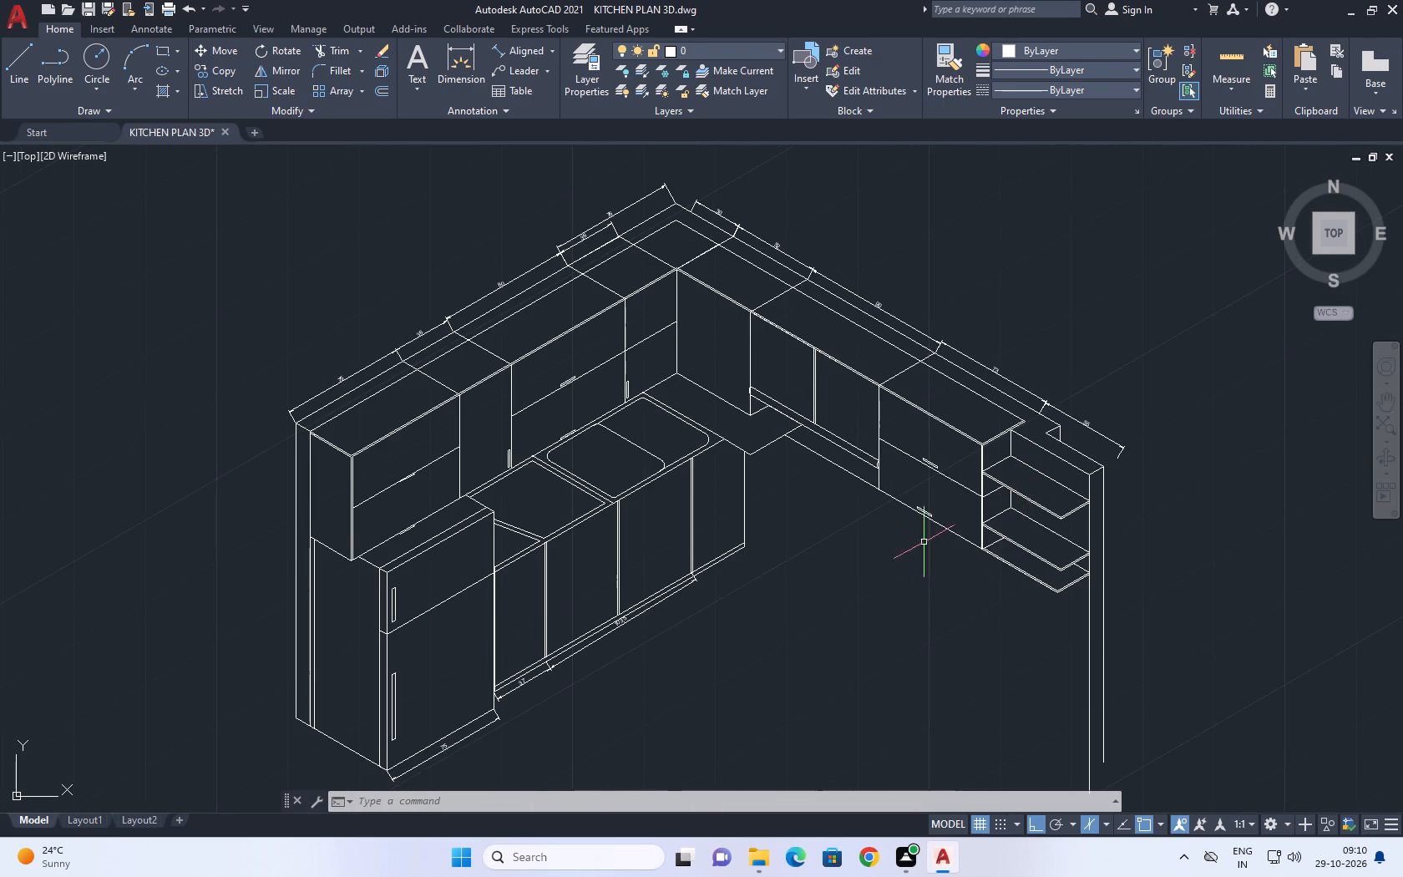
pyautogui.moveTo(983, 520); pyautogui.dragTo(999, 484, button='middle')
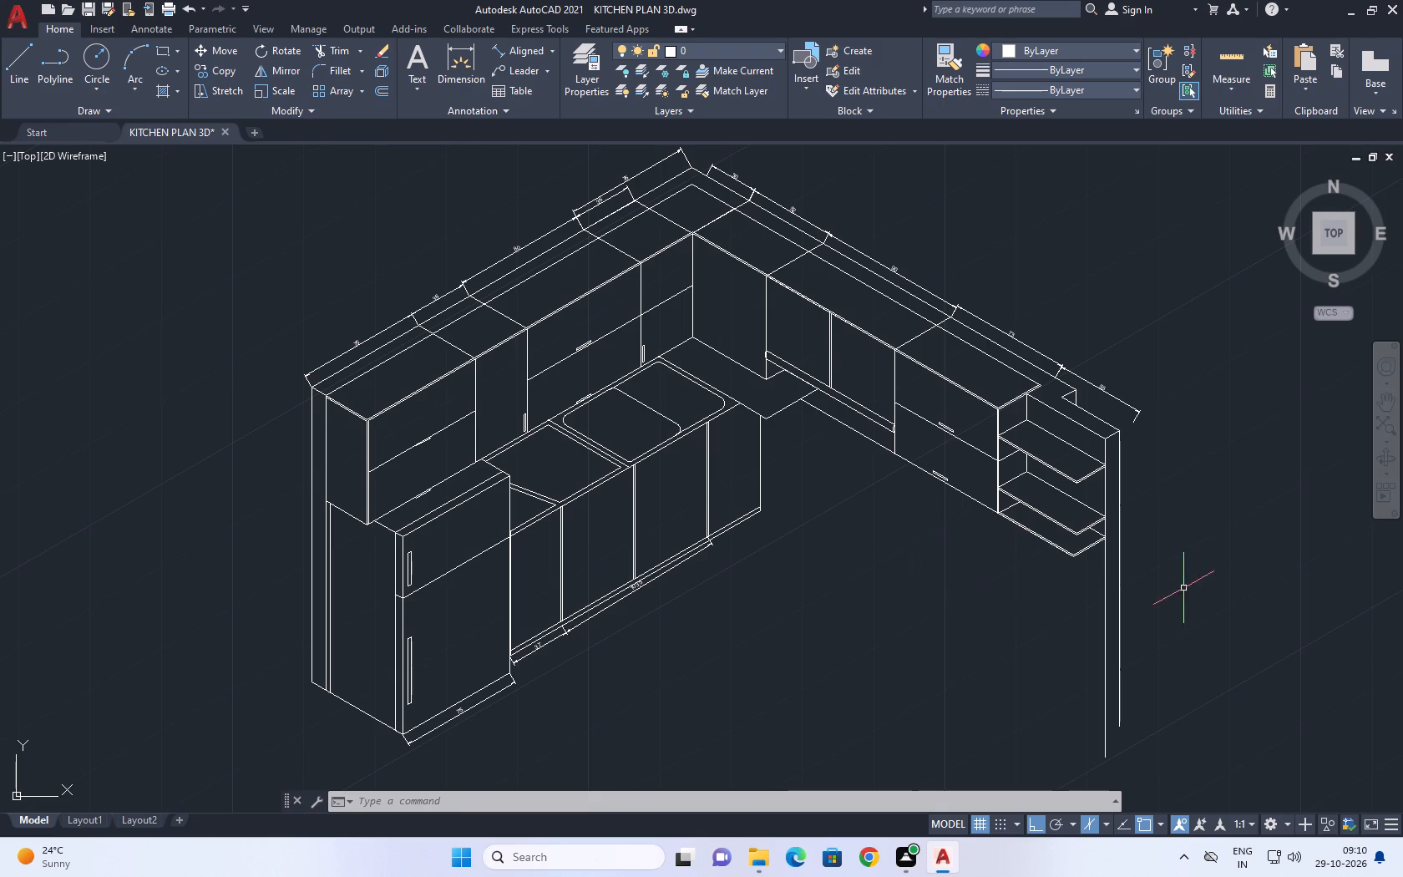
pyautogui.moveTo(1034, 577); pyautogui.dragTo(1100, 527, button='middle')
pyautogui.middleClick(1100, 527)
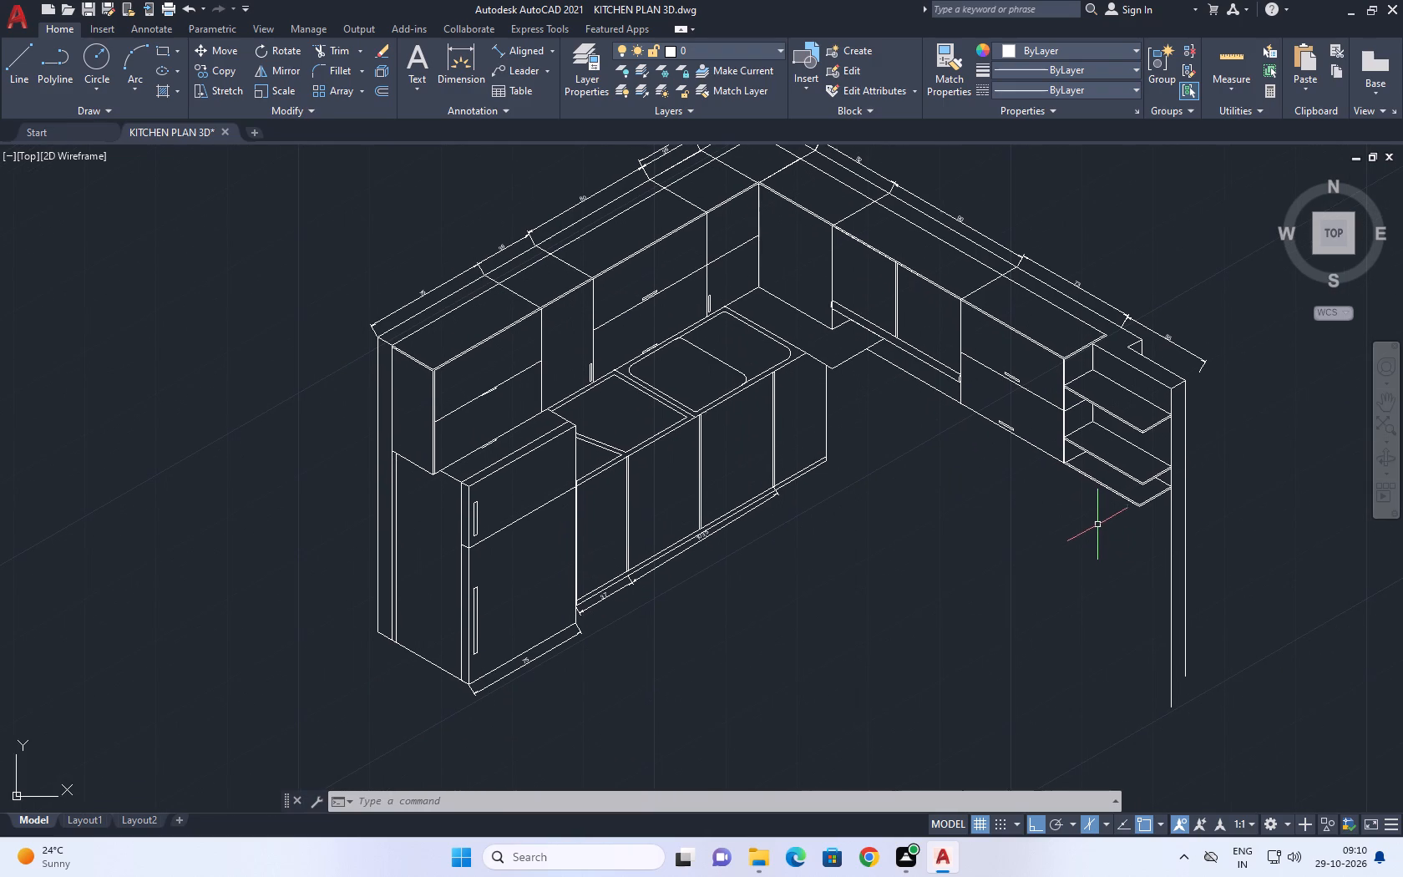
# Draw a line 20 units straight down from the shelf base's lower front edge, close to the drawer cabinet.
pyautogui.scroll(1, 1154, 534)
pyautogui.moveTo(1045, 520); pyautogui.dragTo(1081, 525, button='middle')
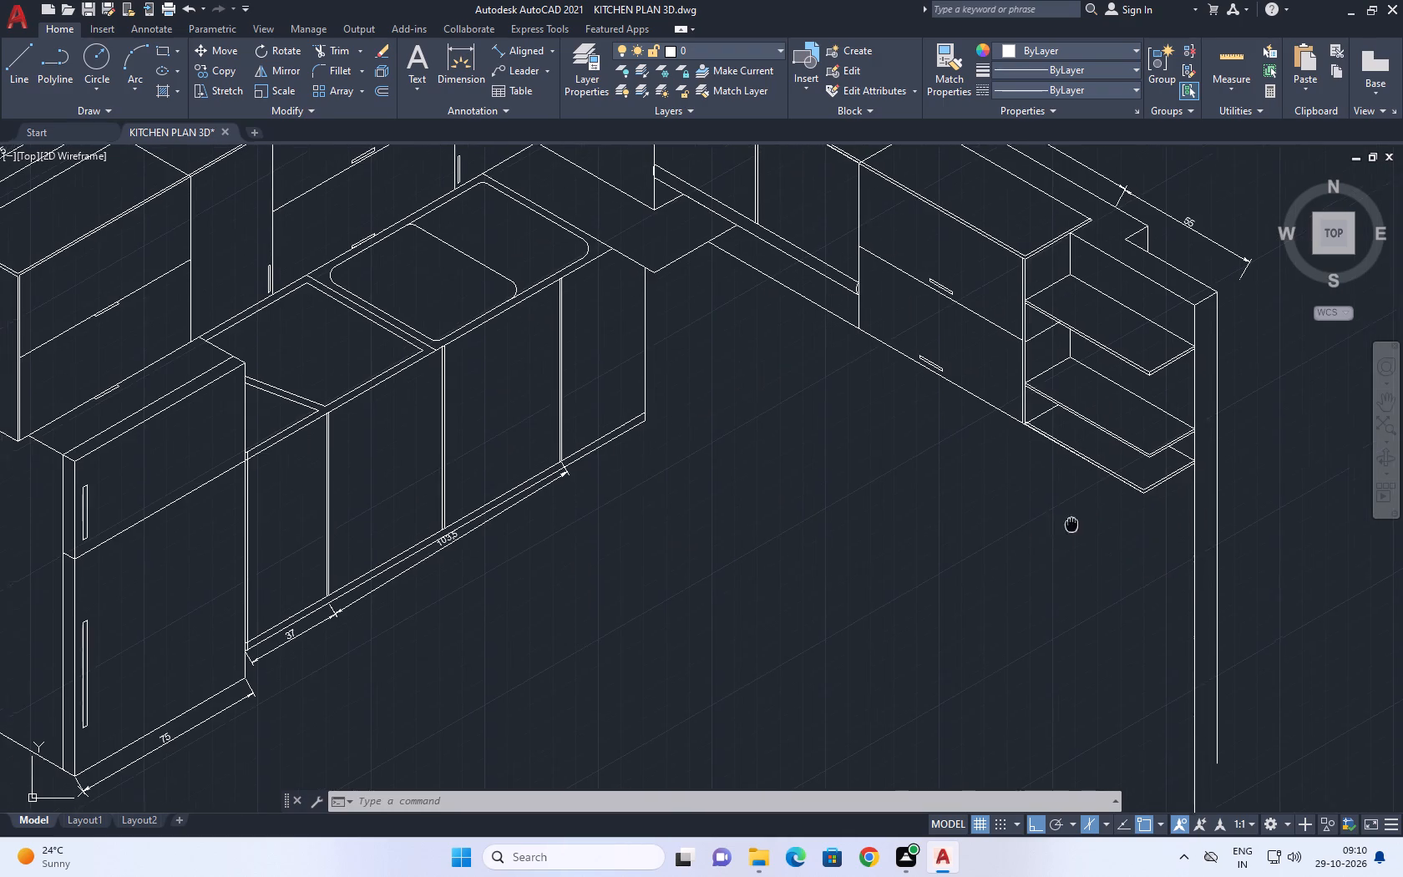
pyautogui.moveTo(1081, 525); pyautogui.dragTo(1120, 502, button='middle')
pyautogui.press('l')
pyautogui.press('space')
pyautogui.moveTo(1199, 588); pyautogui.dragTo(1189, 525, button='middle')
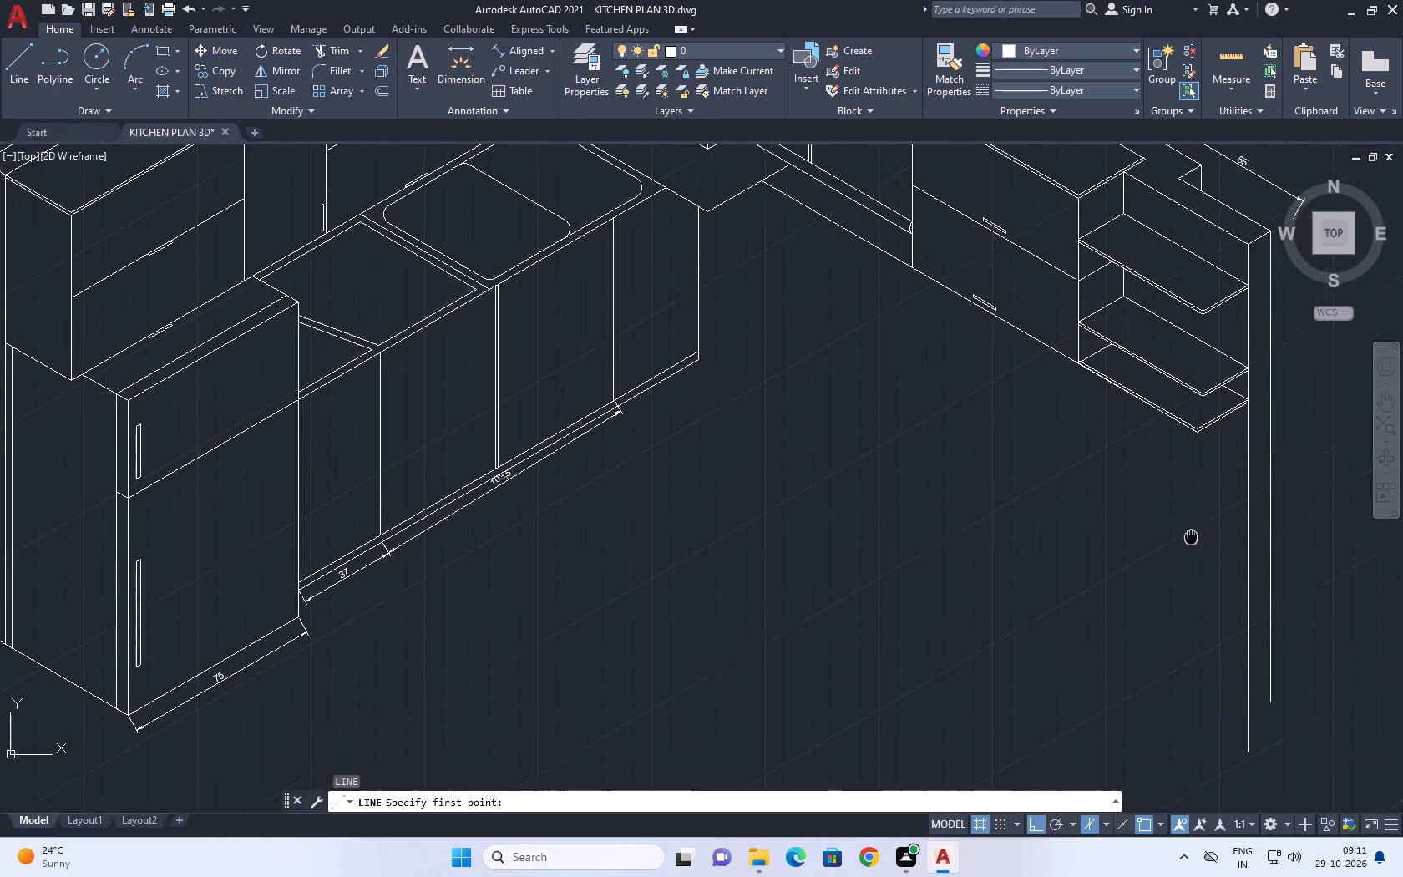
pyautogui.moveTo(1189, 525); pyautogui.dragTo(1180, 441, button='middle')
pyautogui.scroll(3, 1072, 272)
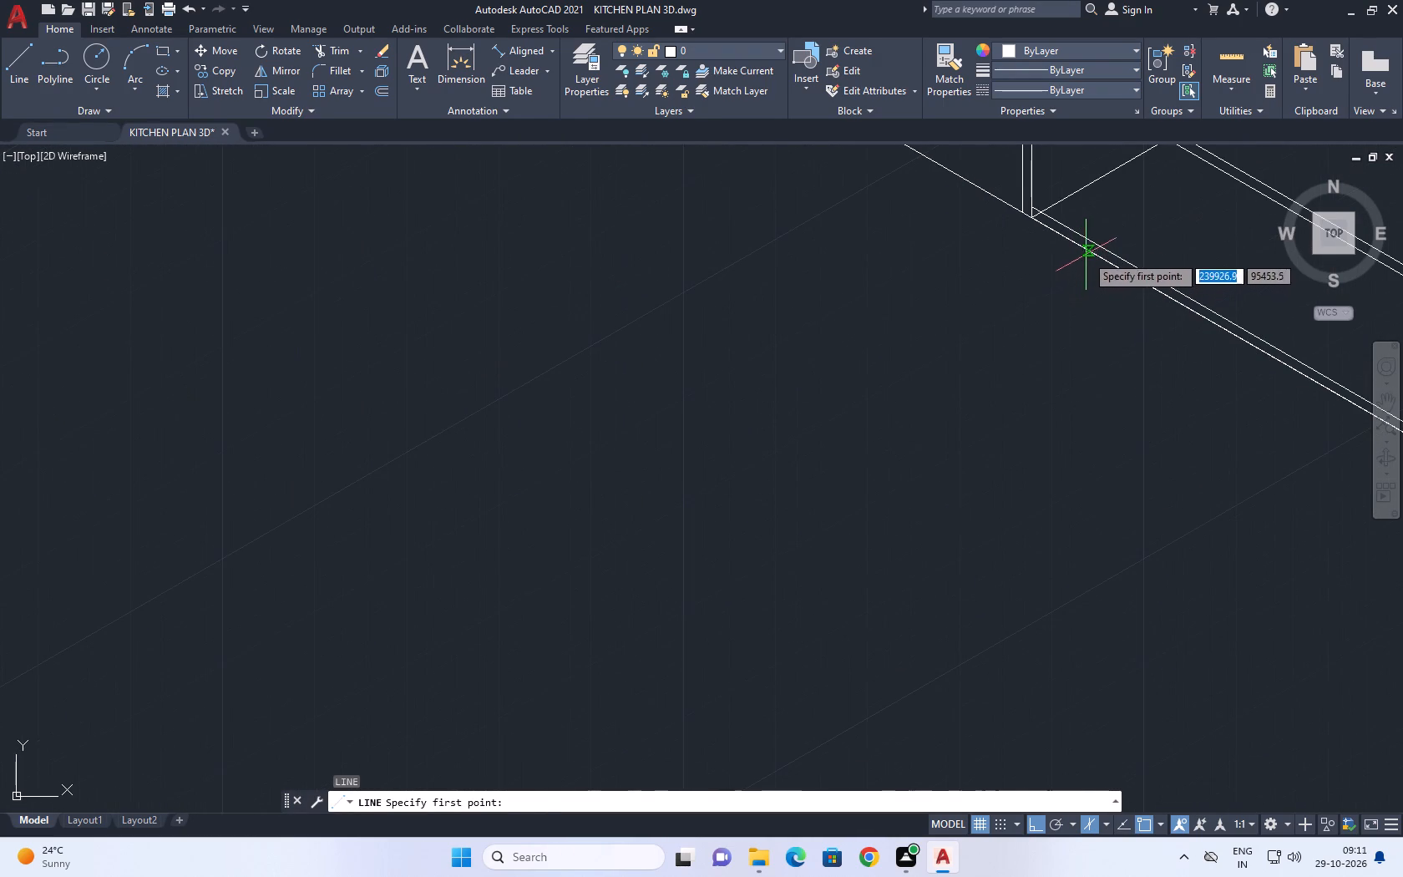
pyautogui.click(1086, 254)
pyautogui.scroll(-2, 1078, 451)
pyautogui.moveTo(1076, 484); pyautogui.dragTo(1081, 408, button='middle')
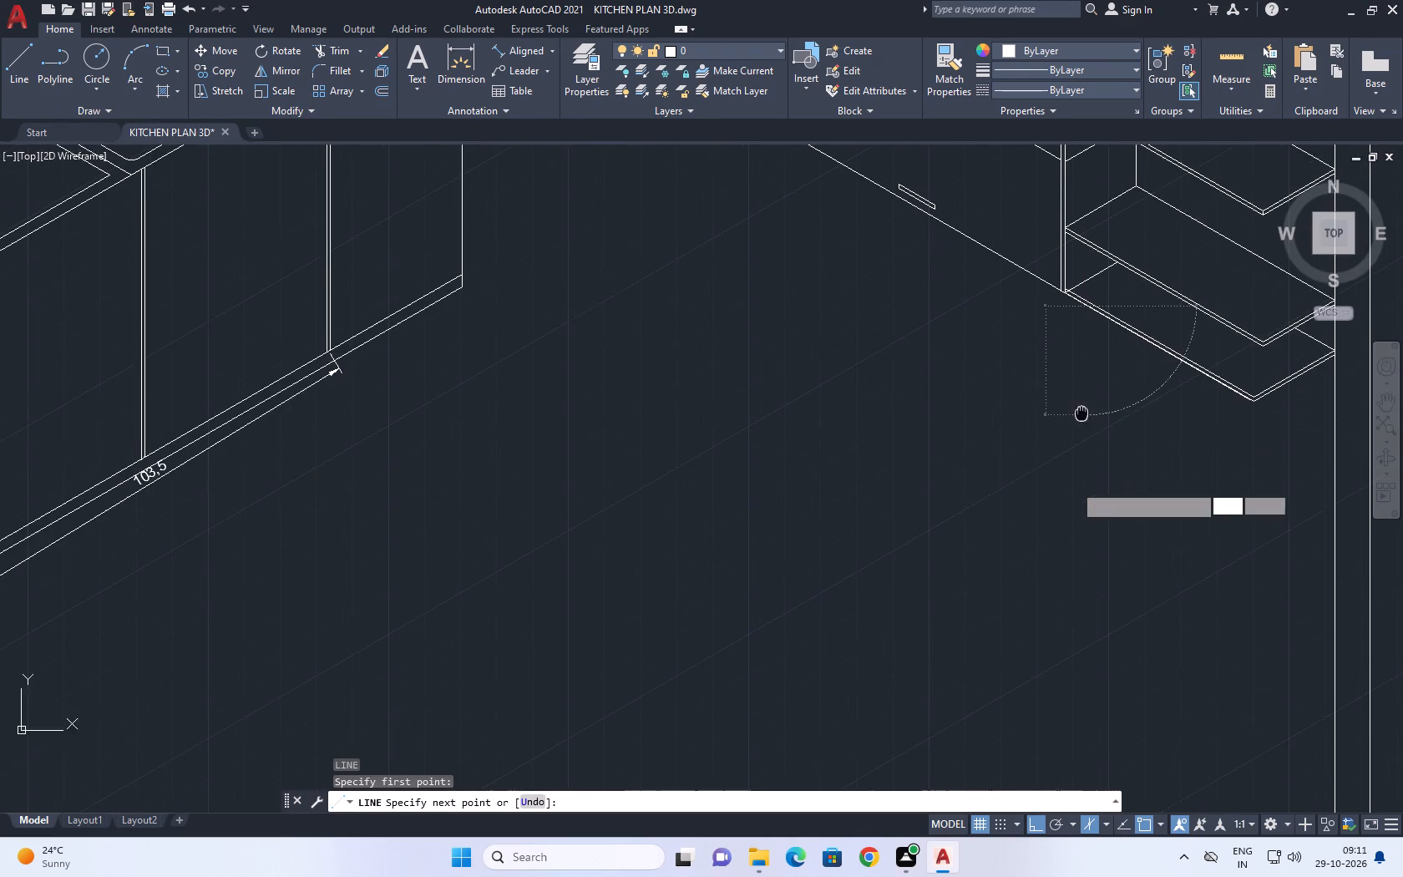
pyautogui.moveTo(1081, 408); pyautogui.dragTo(1081, 411, button='middle')
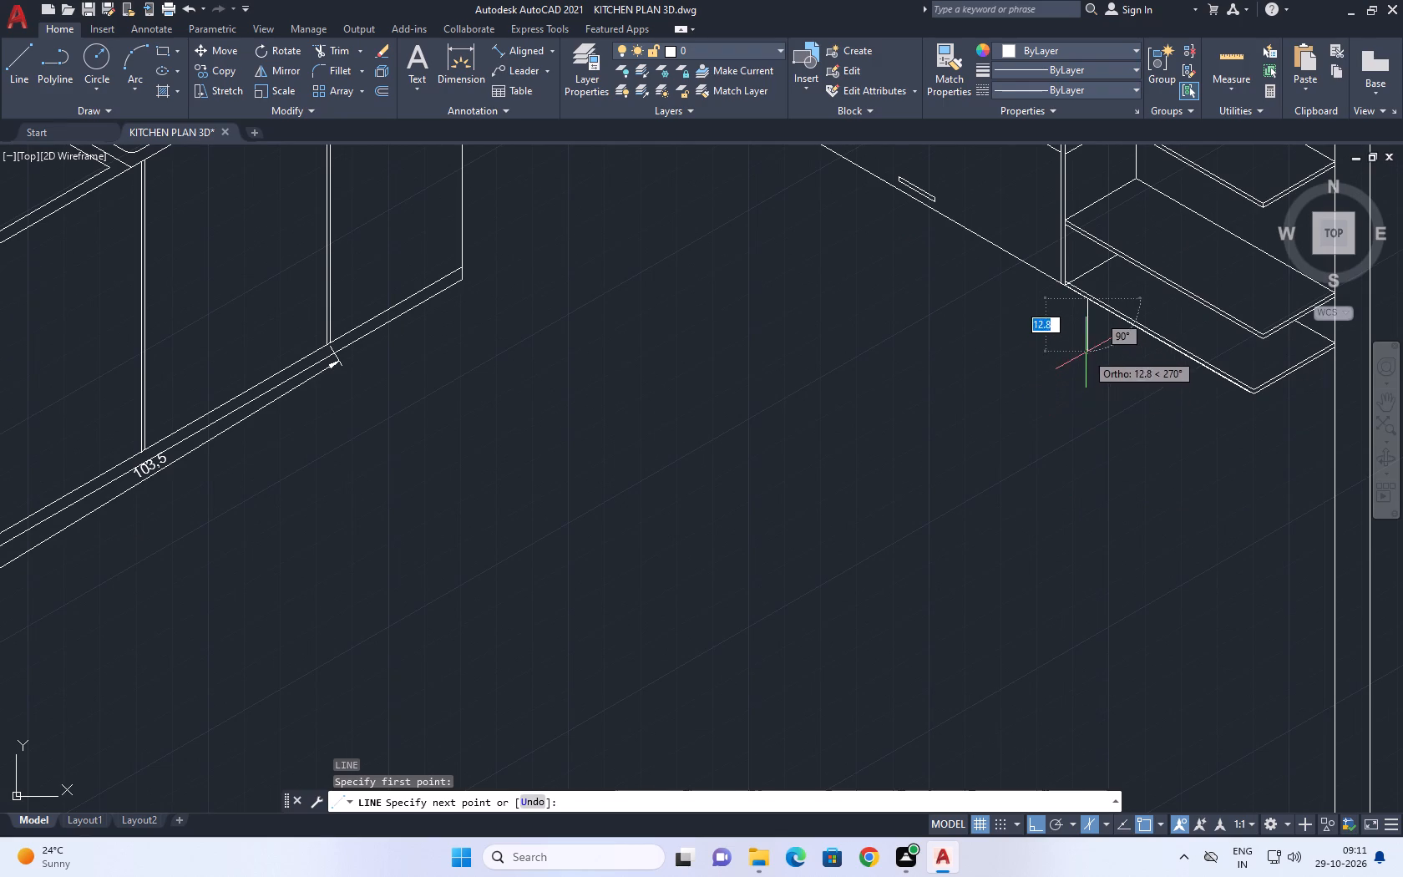
pyautogui.moveTo(1086, 352); pyautogui.dragTo(1081, 411, button='middle')
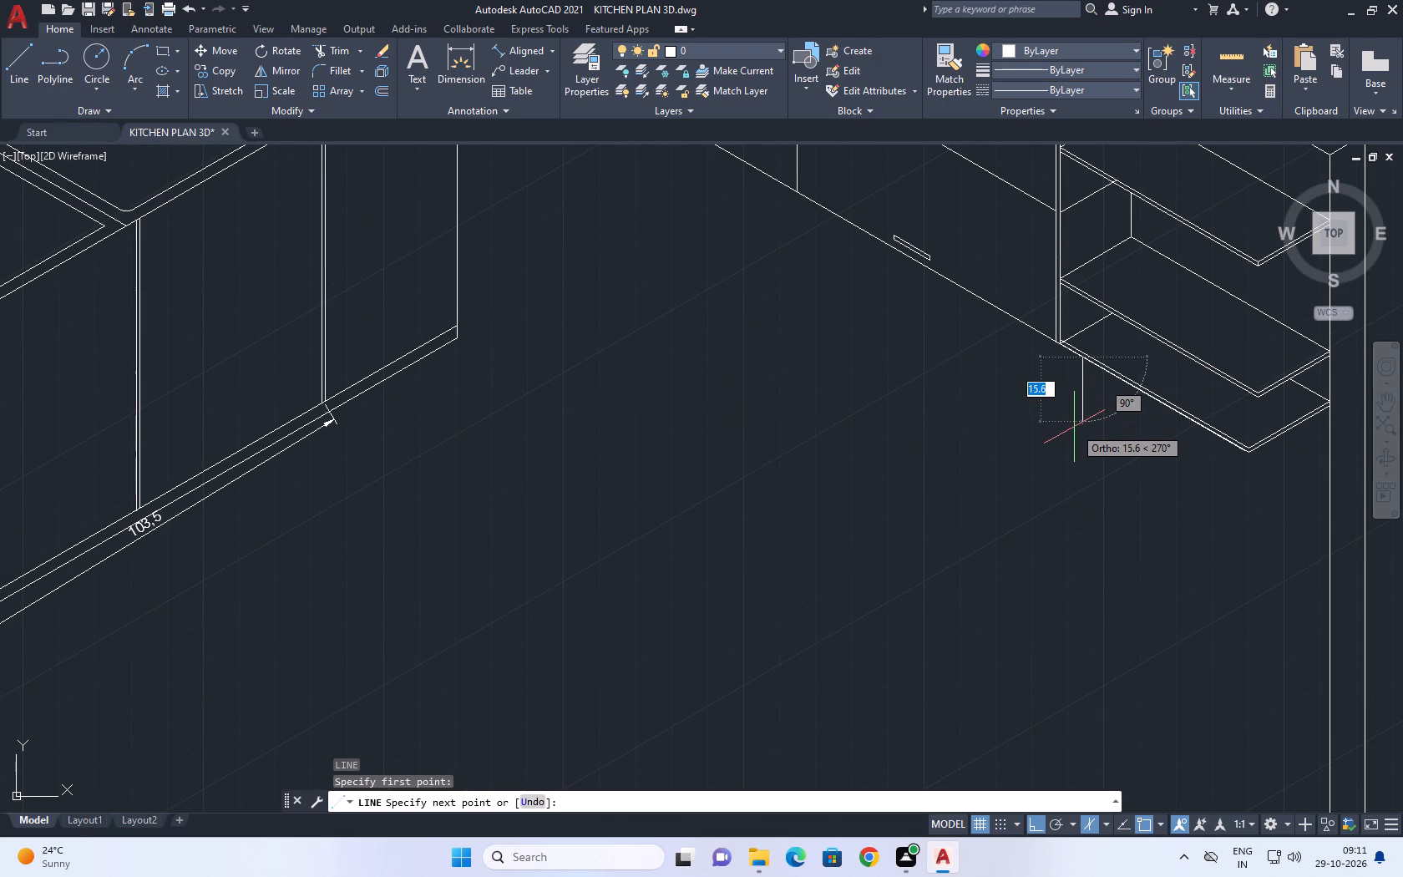
pyautogui.write('20')
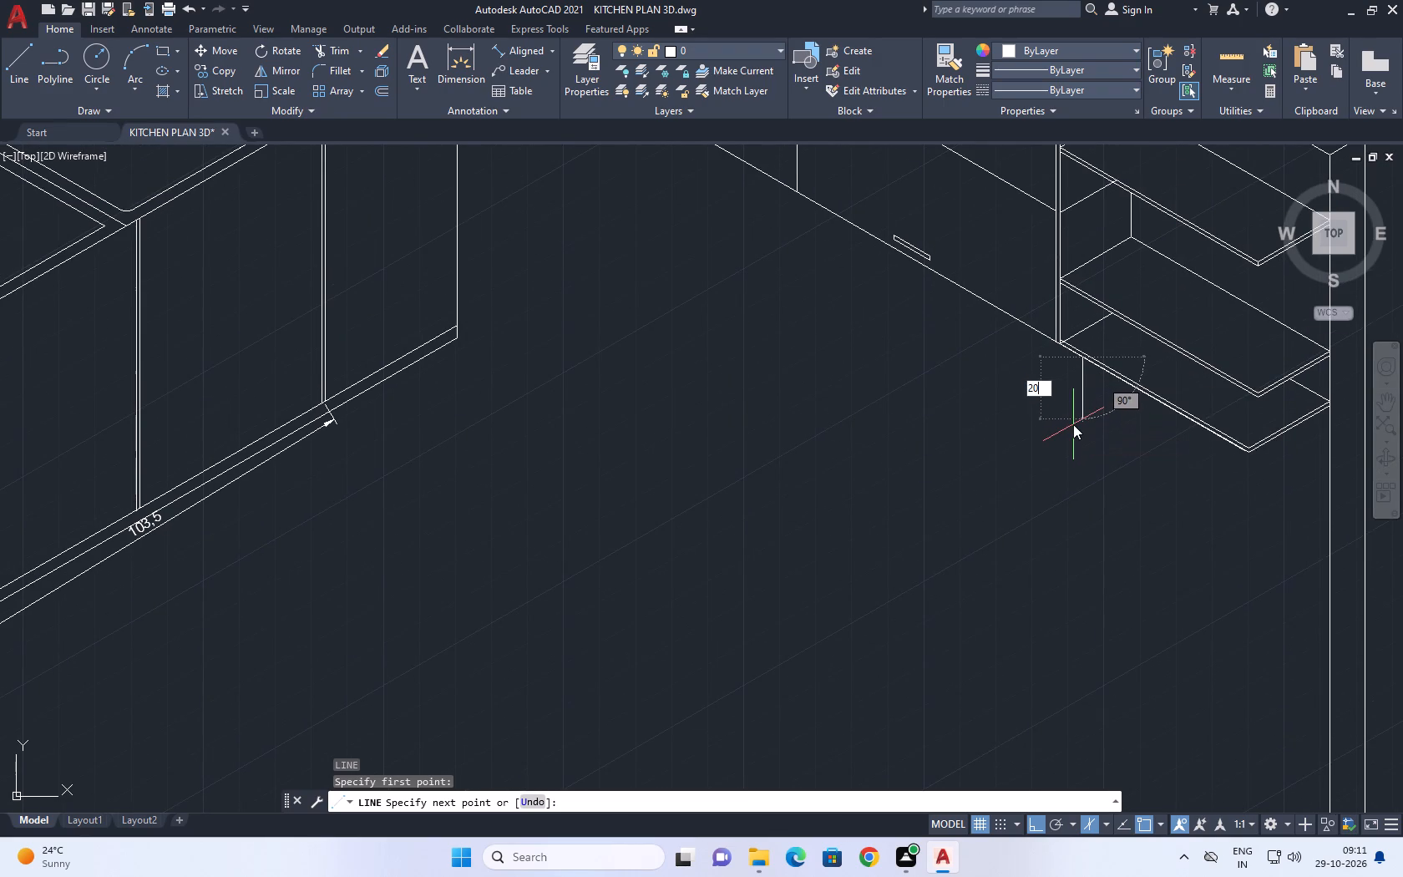
pyautogui.press('Return')
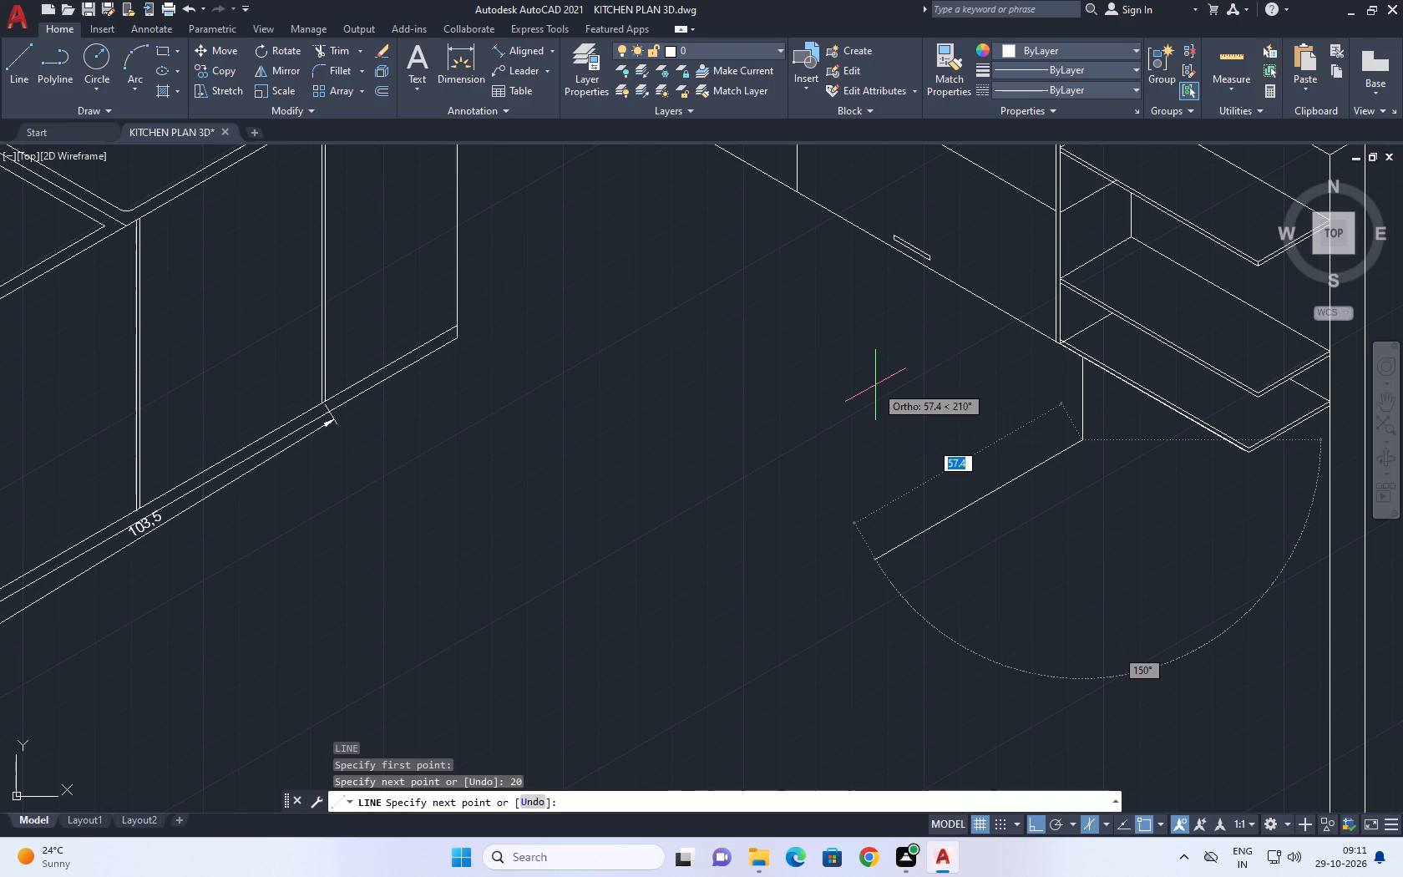
# Continue the line about 79 units parallel to the drawer cabinet's bottom in the left isoplane, then about 55 units outward in the top isoplane.
pyautogui.press('F5')
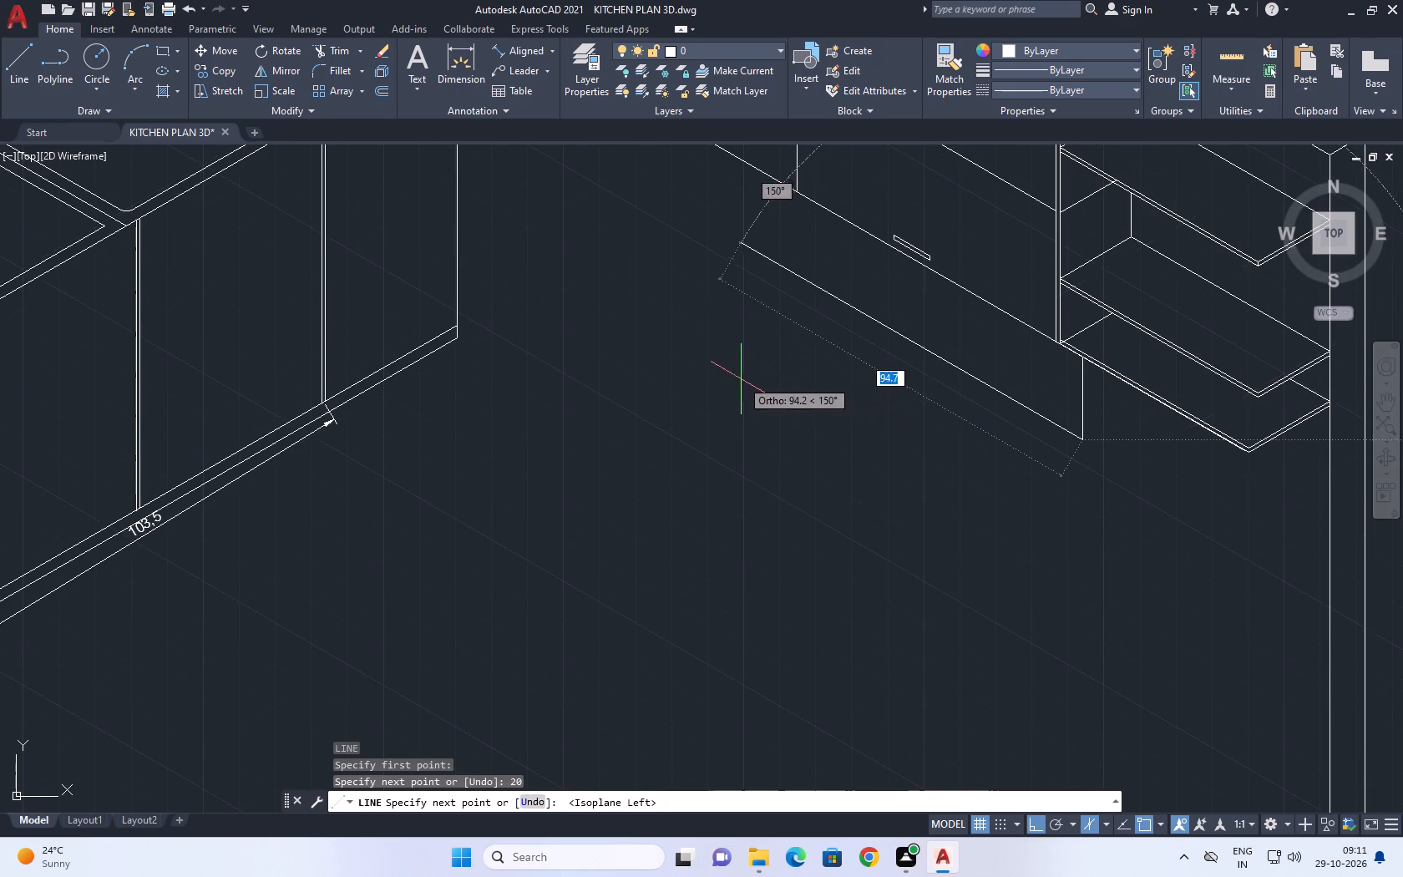
pyautogui.scroll(-3, 740, 378)
pyautogui.scroll(2, 695, 335)
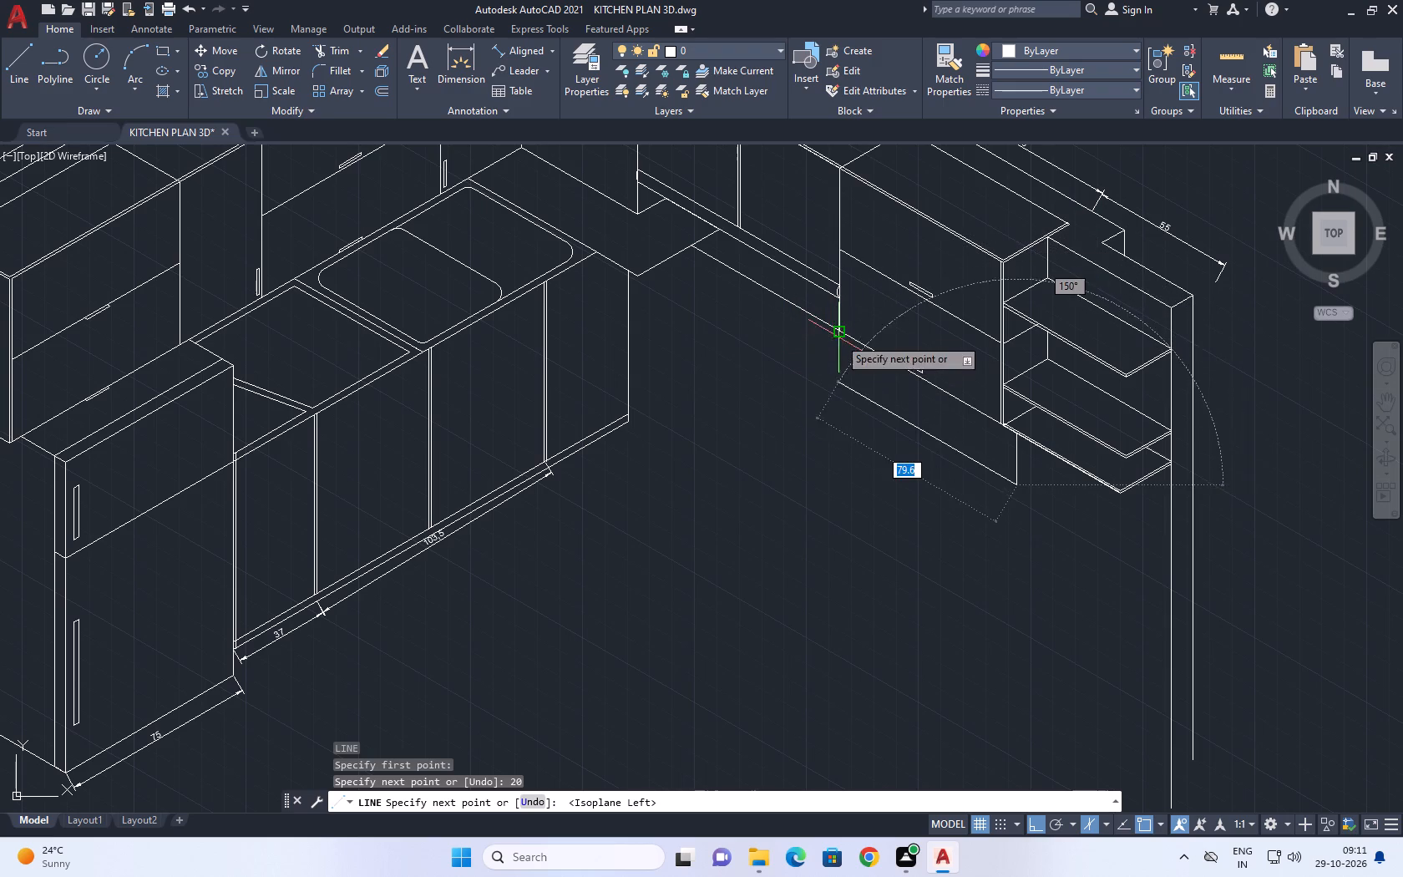
pyautogui.click(838, 381)
pyautogui.moveTo(804, 424); pyautogui.dragTo(848, 429, button='middle')
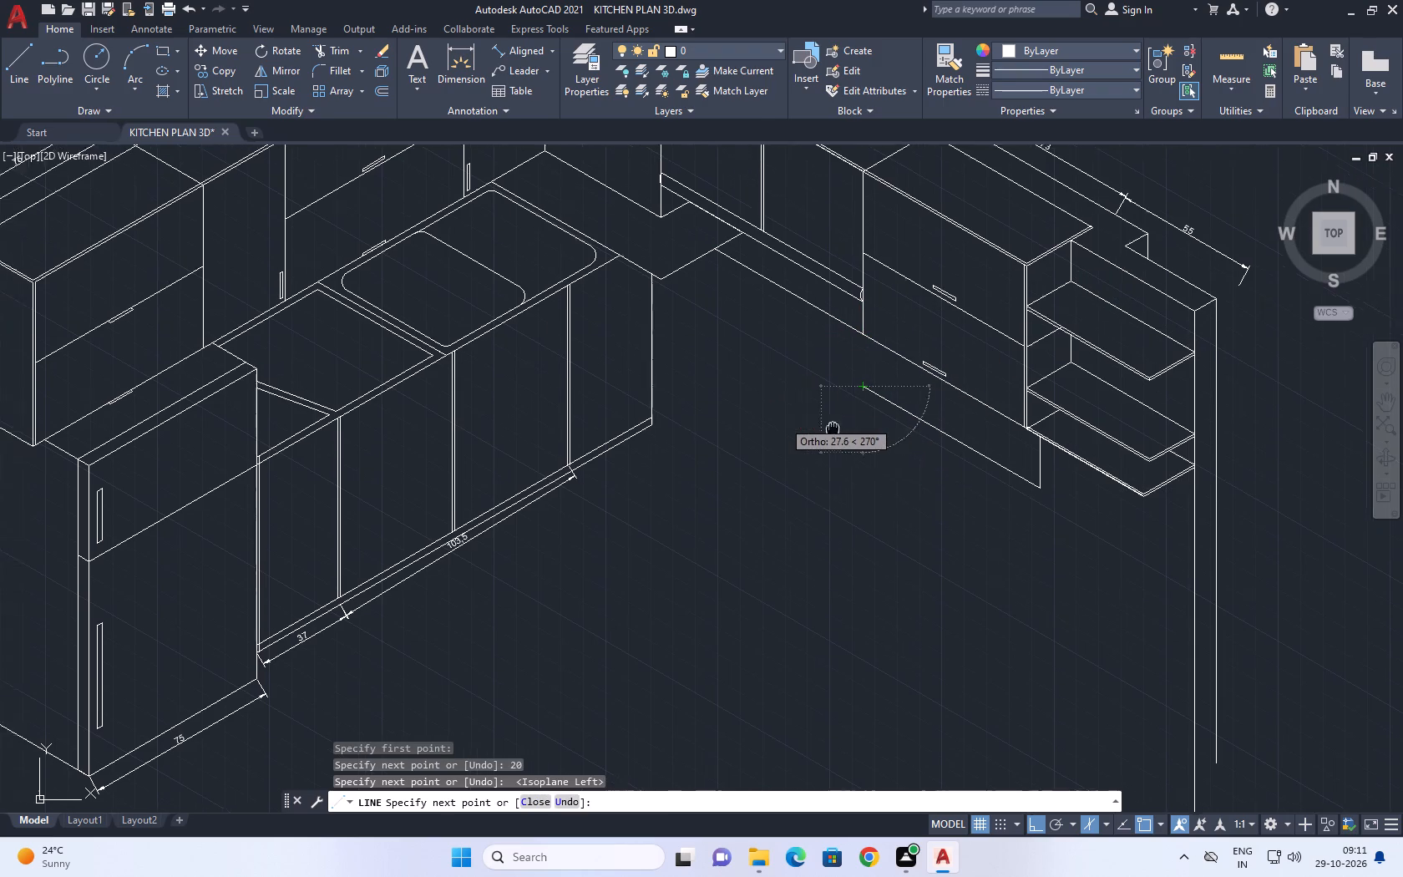
pyautogui.moveTo(848, 429); pyautogui.dragTo(945, 352, button='middle')
pyautogui.press('F5')
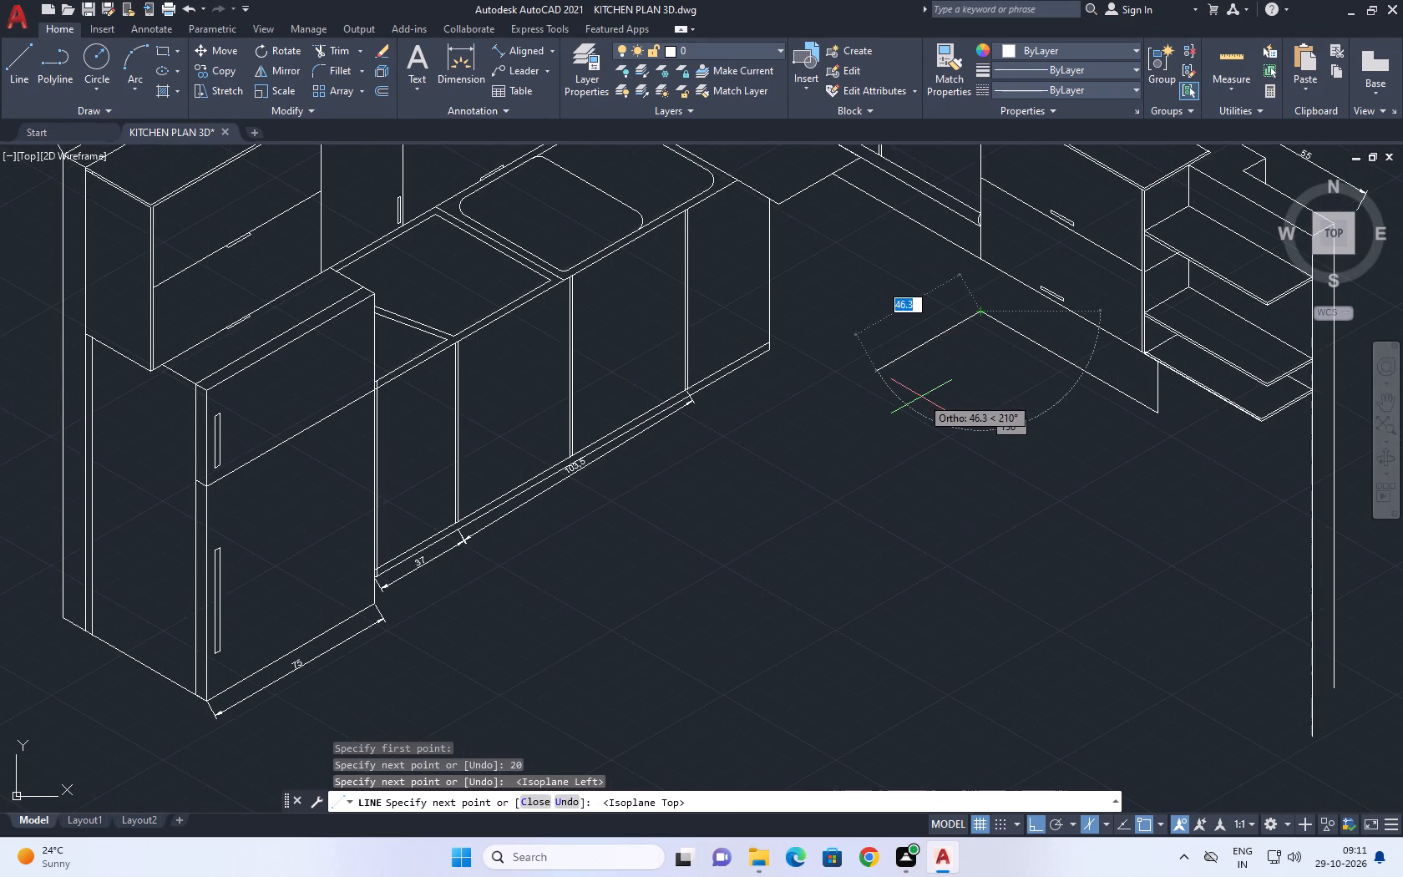
pyautogui.moveTo(920, 397); pyautogui.dragTo(901, 457, button='middle')
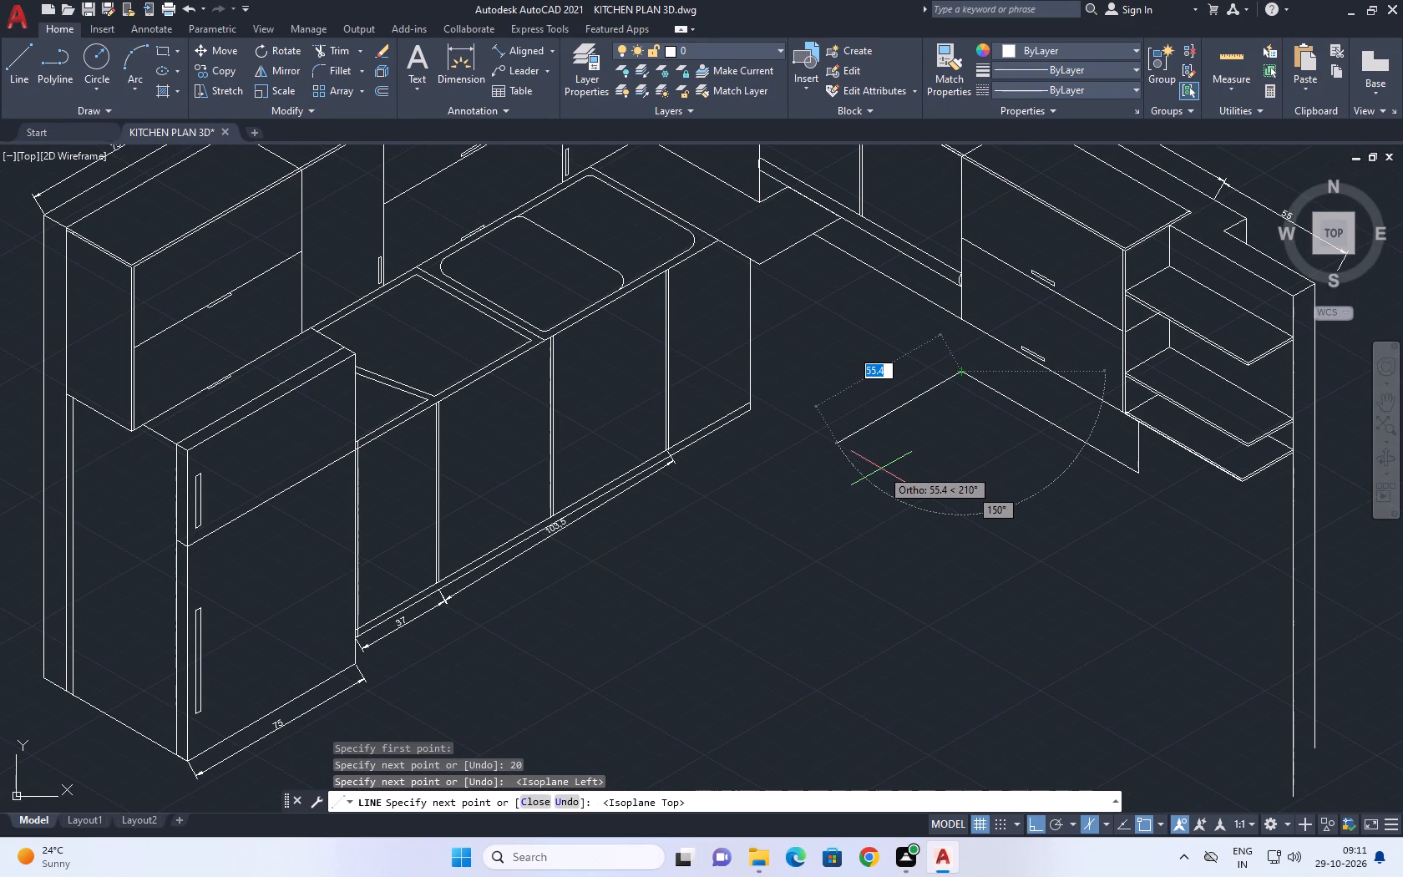
pyautogui.click(881, 469)
pyautogui.press('space')
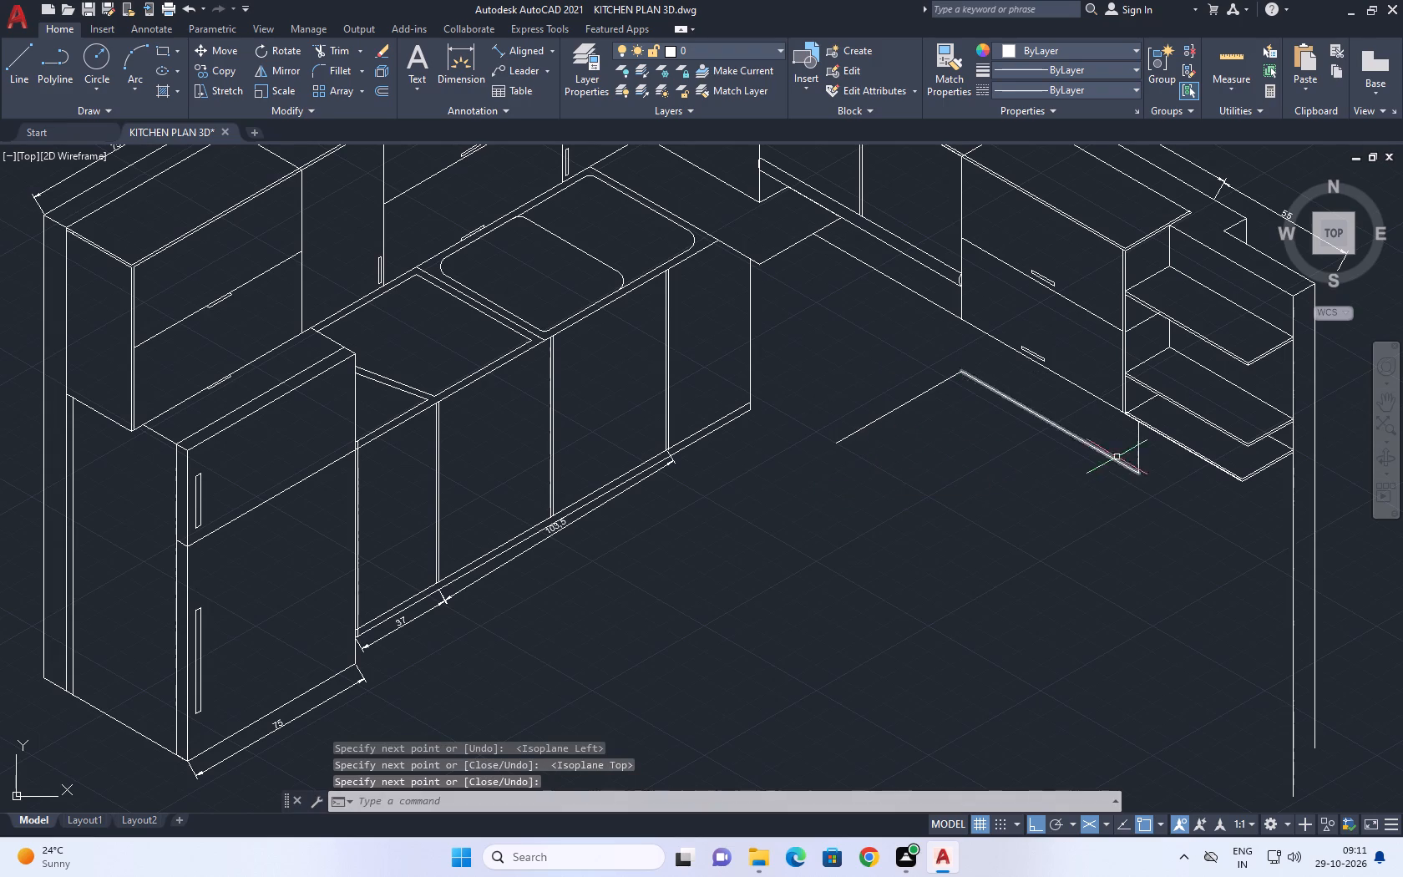
# Draw a line 10 units straight down from the lower end of the vertical line under the shelf base, in the right isoplane.
pyautogui.moveTo(1117, 457); pyautogui.dragTo(1018, 381, button='middle')
pyautogui.write('l')
pyautogui.press('space')
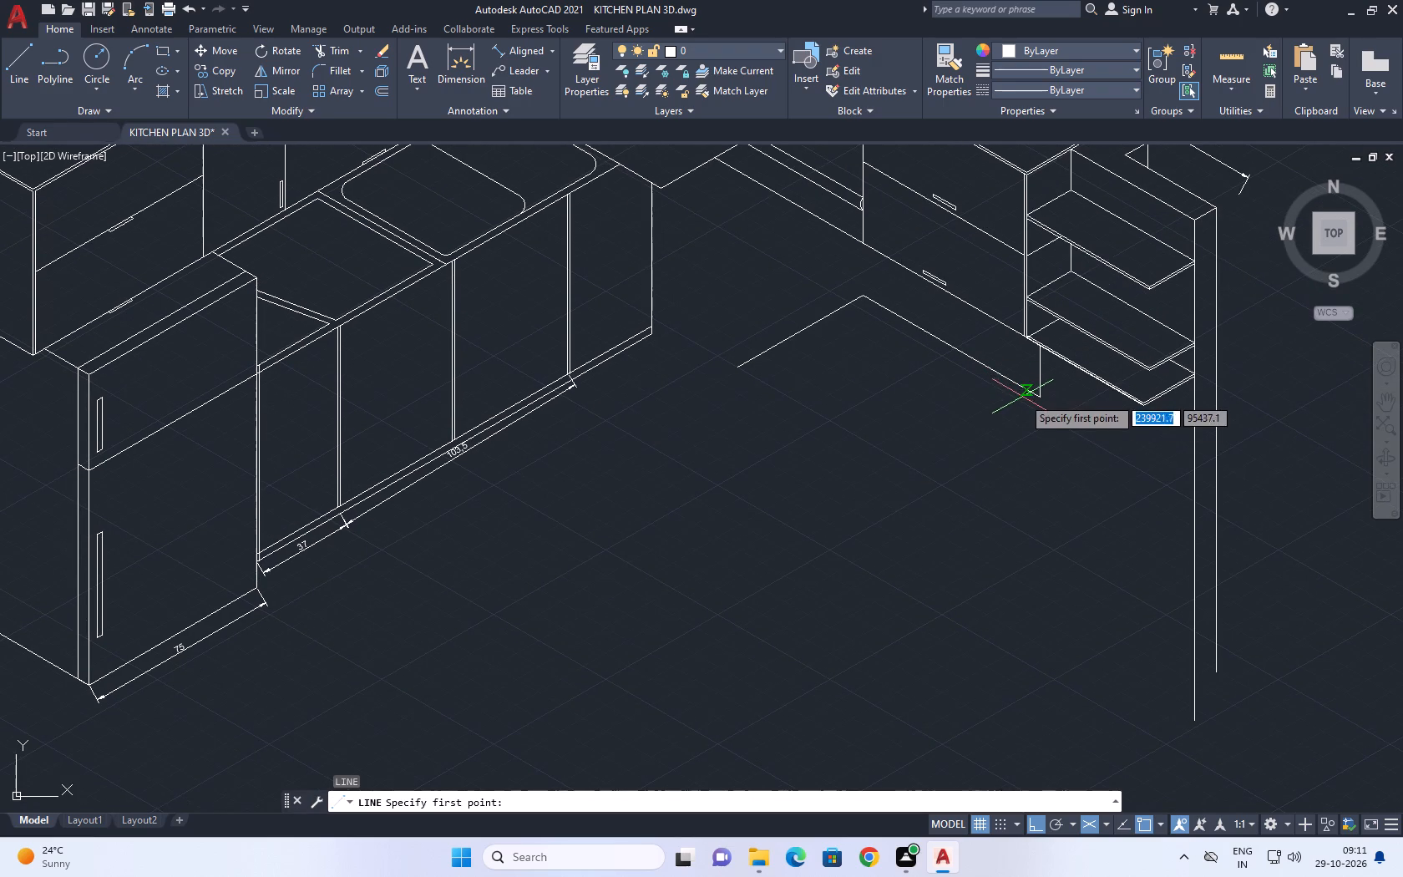
pyautogui.click(1037, 398)
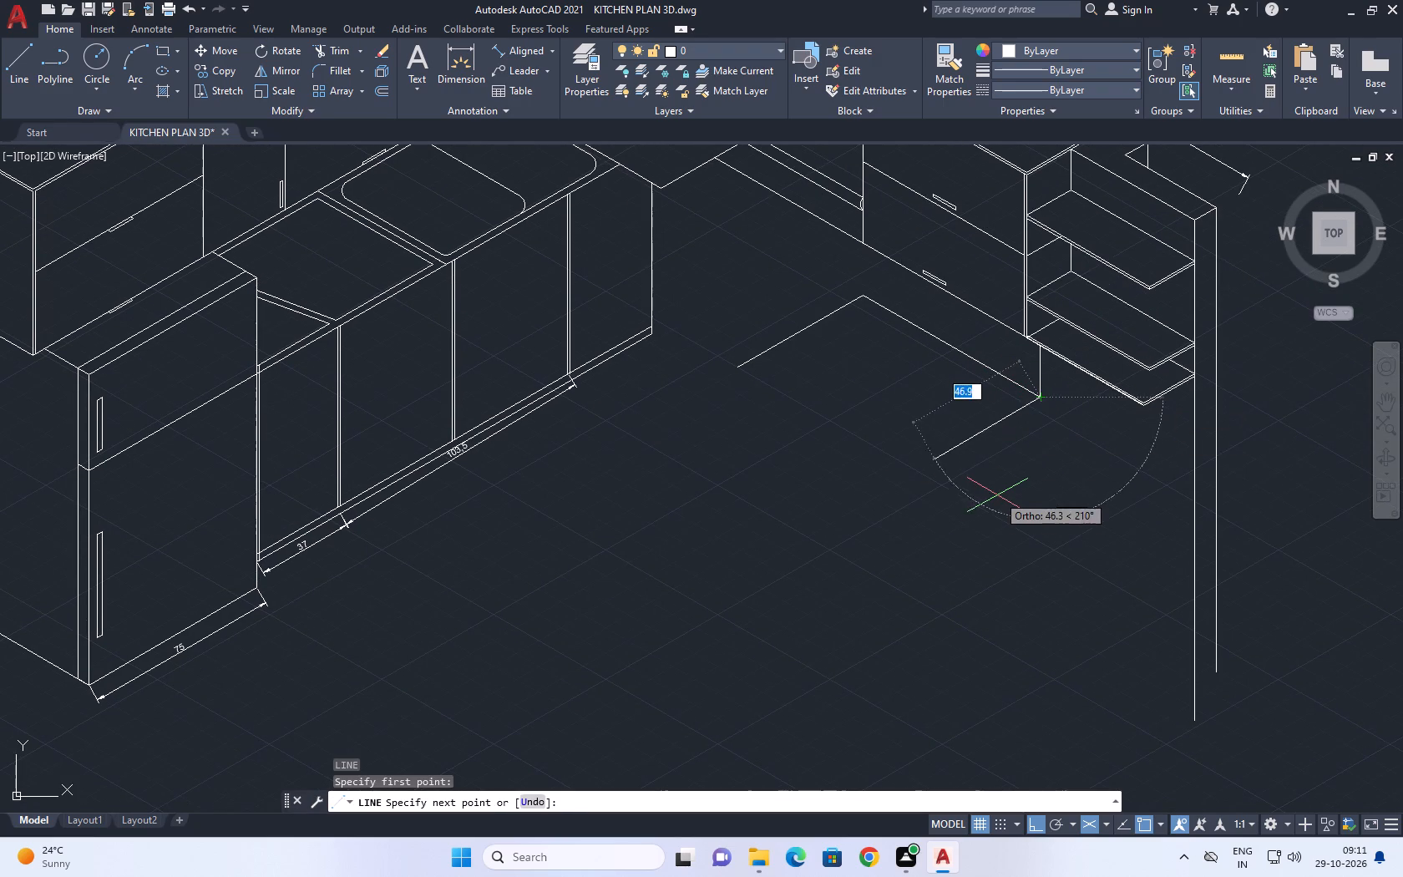
pyautogui.press('F5')
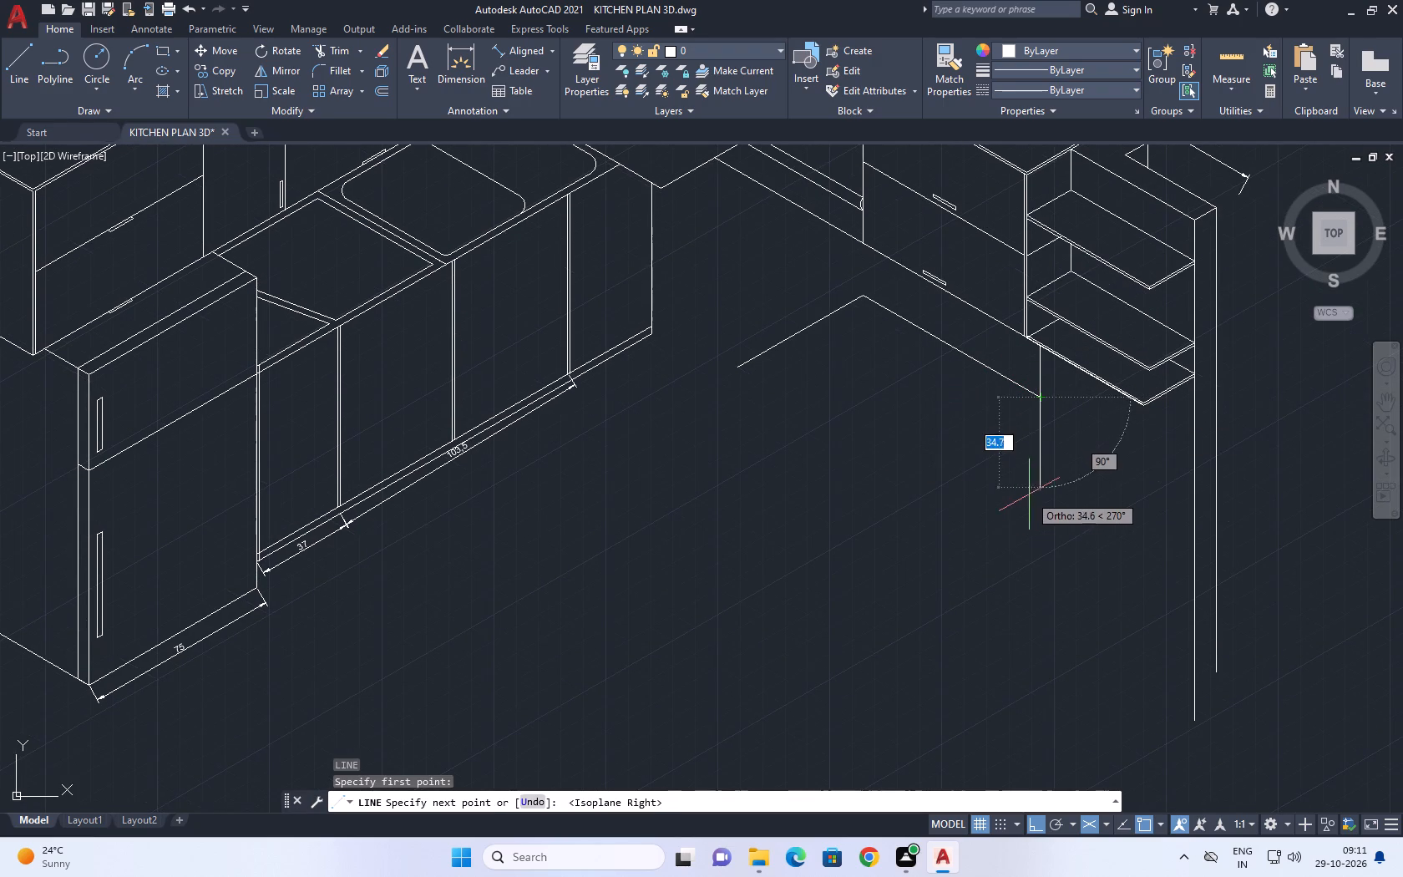
pyautogui.scroll(1, 1050, 449)
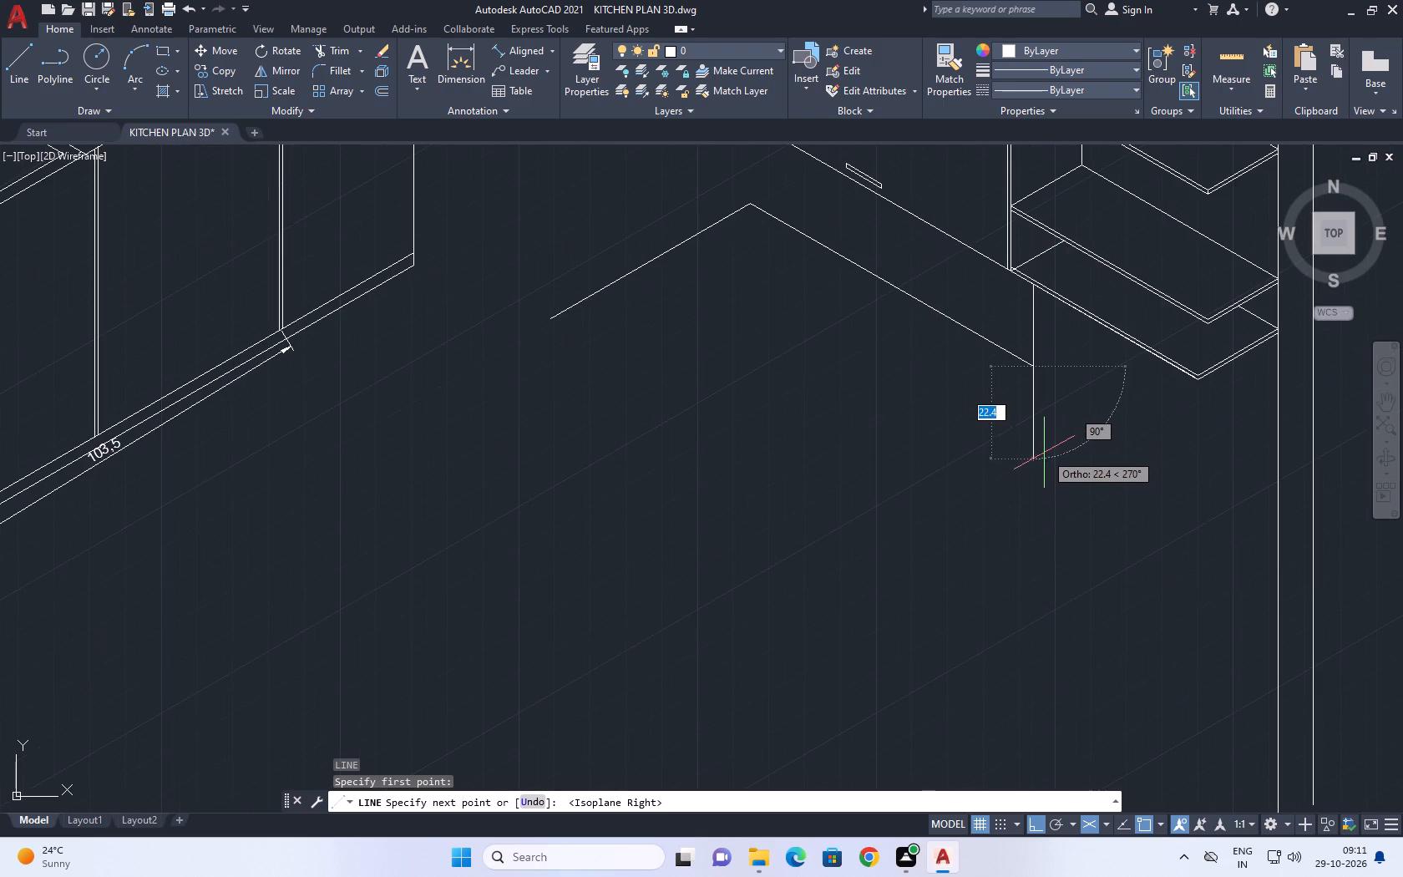
pyautogui.write('10')
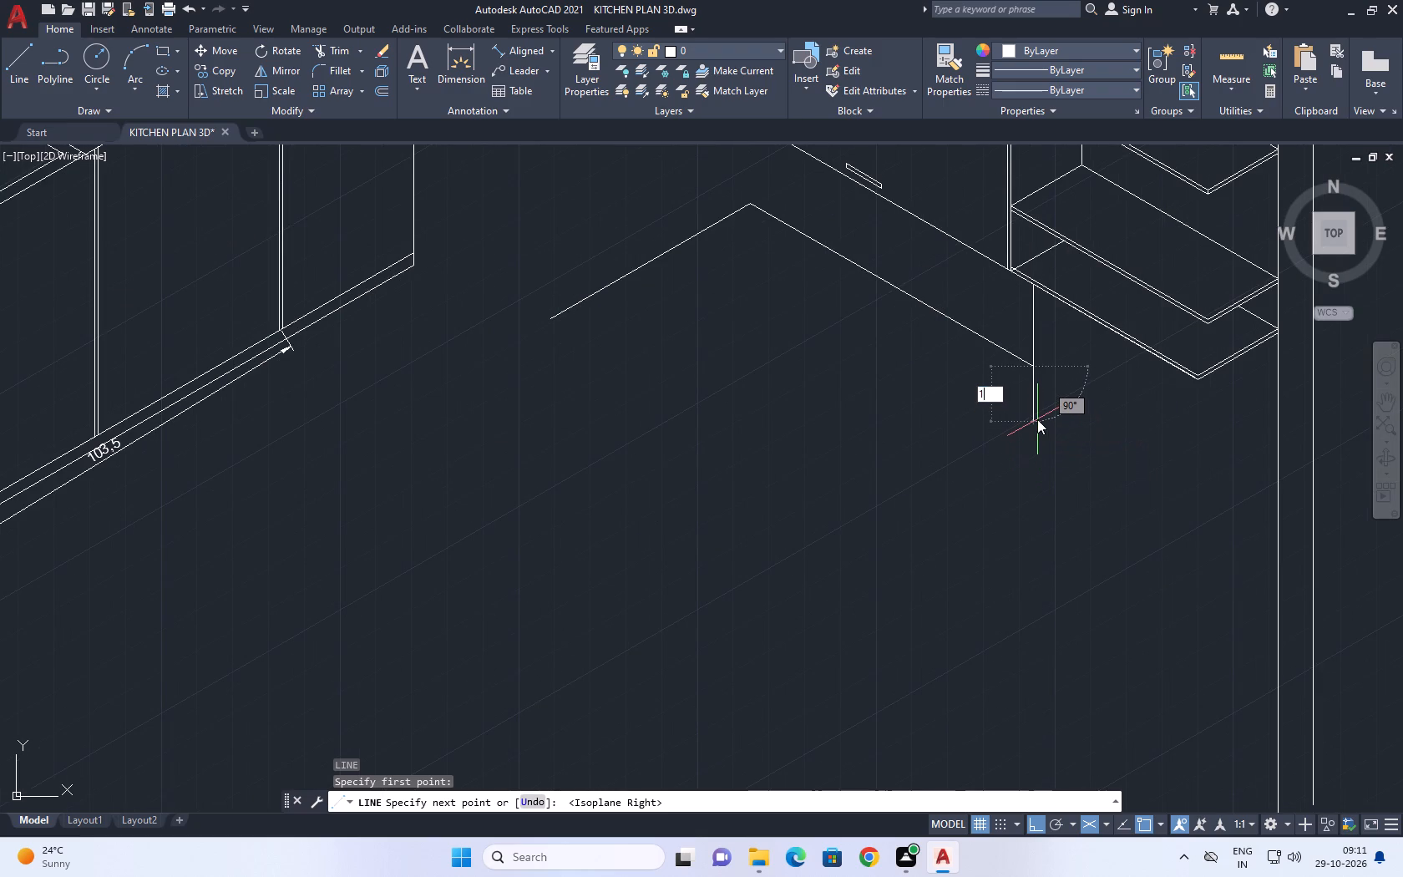
pyautogui.press('Return')
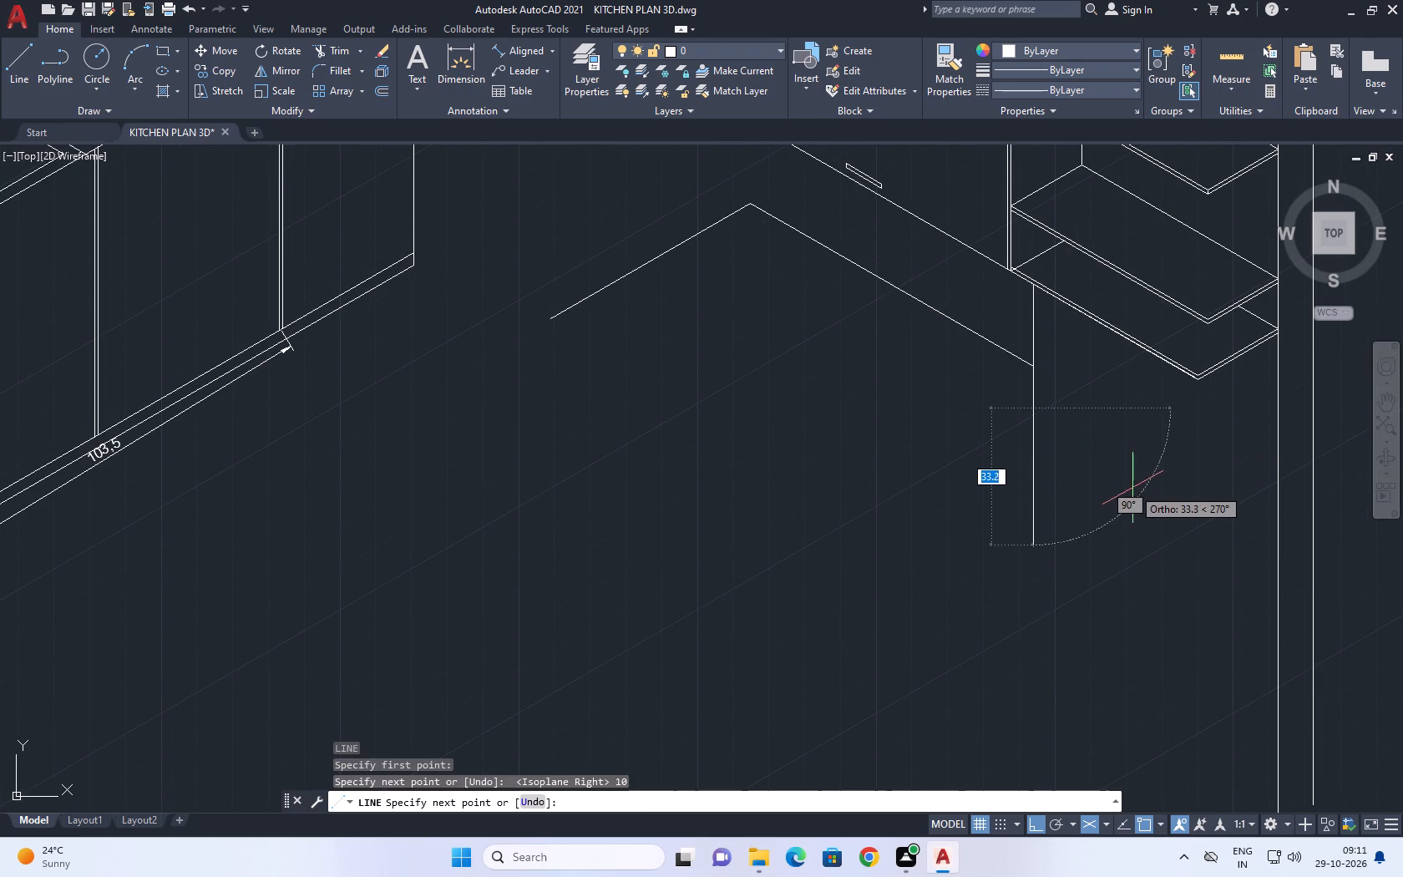
# Continue the line in the left isoplane, parallel to the shelf base, ending just past the wall's front vertical line; undo a 55-unit attempt.
pyautogui.press('F5')
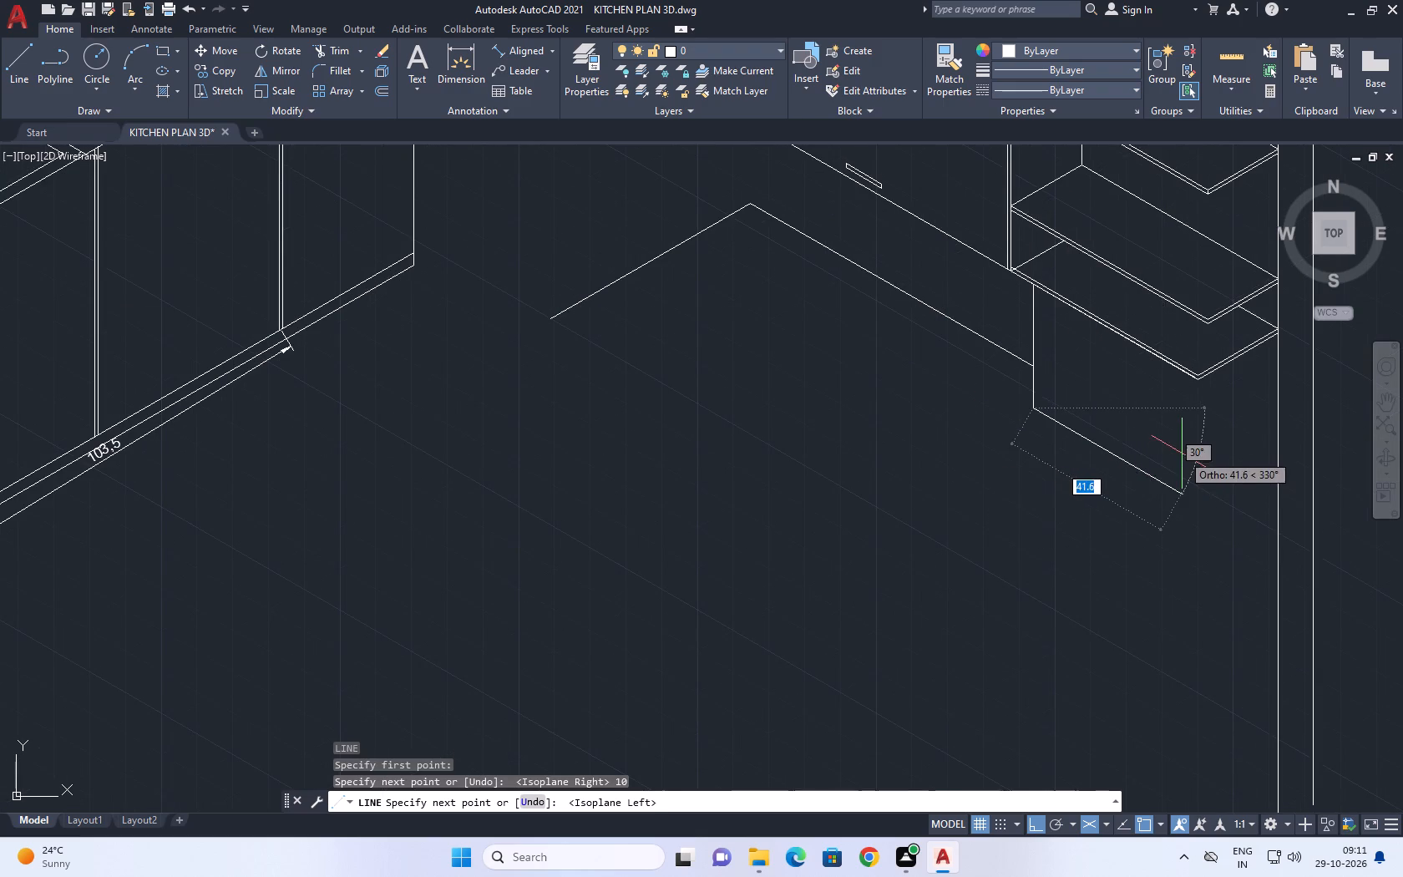
pyautogui.moveTo(1182, 454); pyautogui.dragTo(1089, 408, button='middle')
pyautogui.moveTo(1157, 484); pyautogui.dragTo(1122, 448, button='middle')
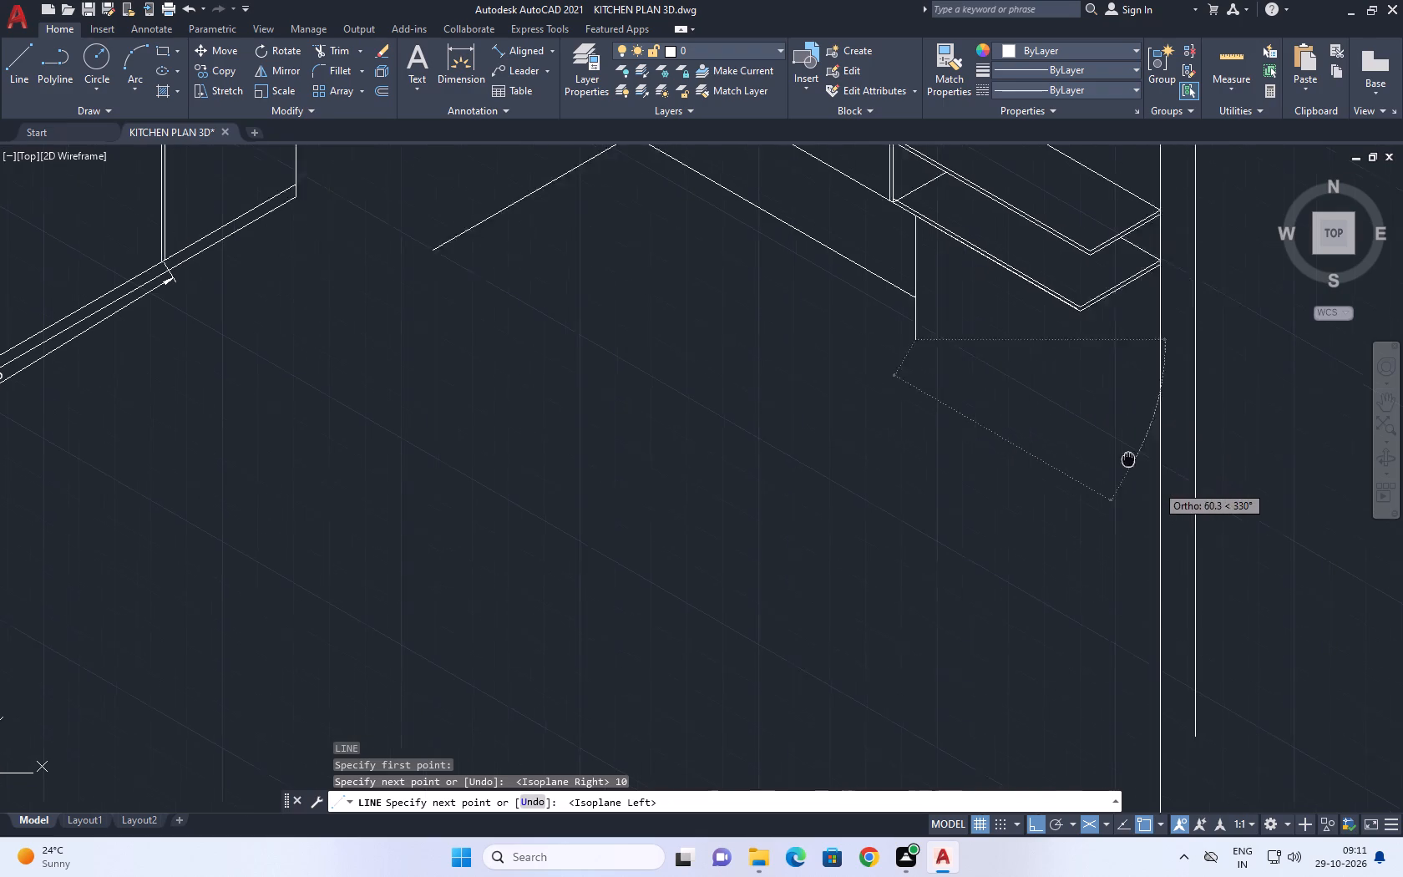
pyautogui.moveTo(1122, 448); pyautogui.dragTo(1096, 401, button='middle')
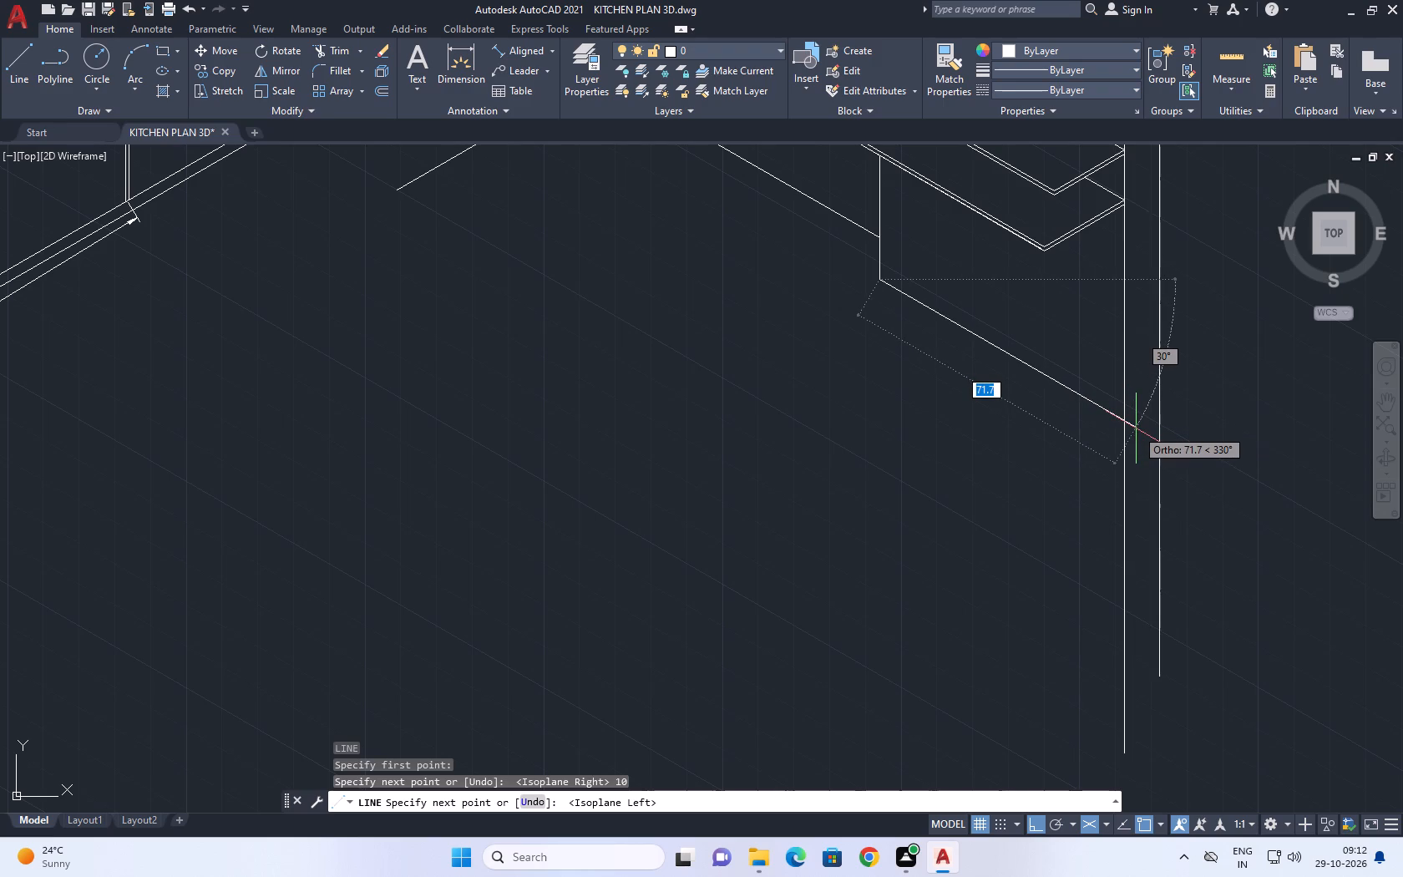
pyautogui.write('55')
pyautogui.press('Return')
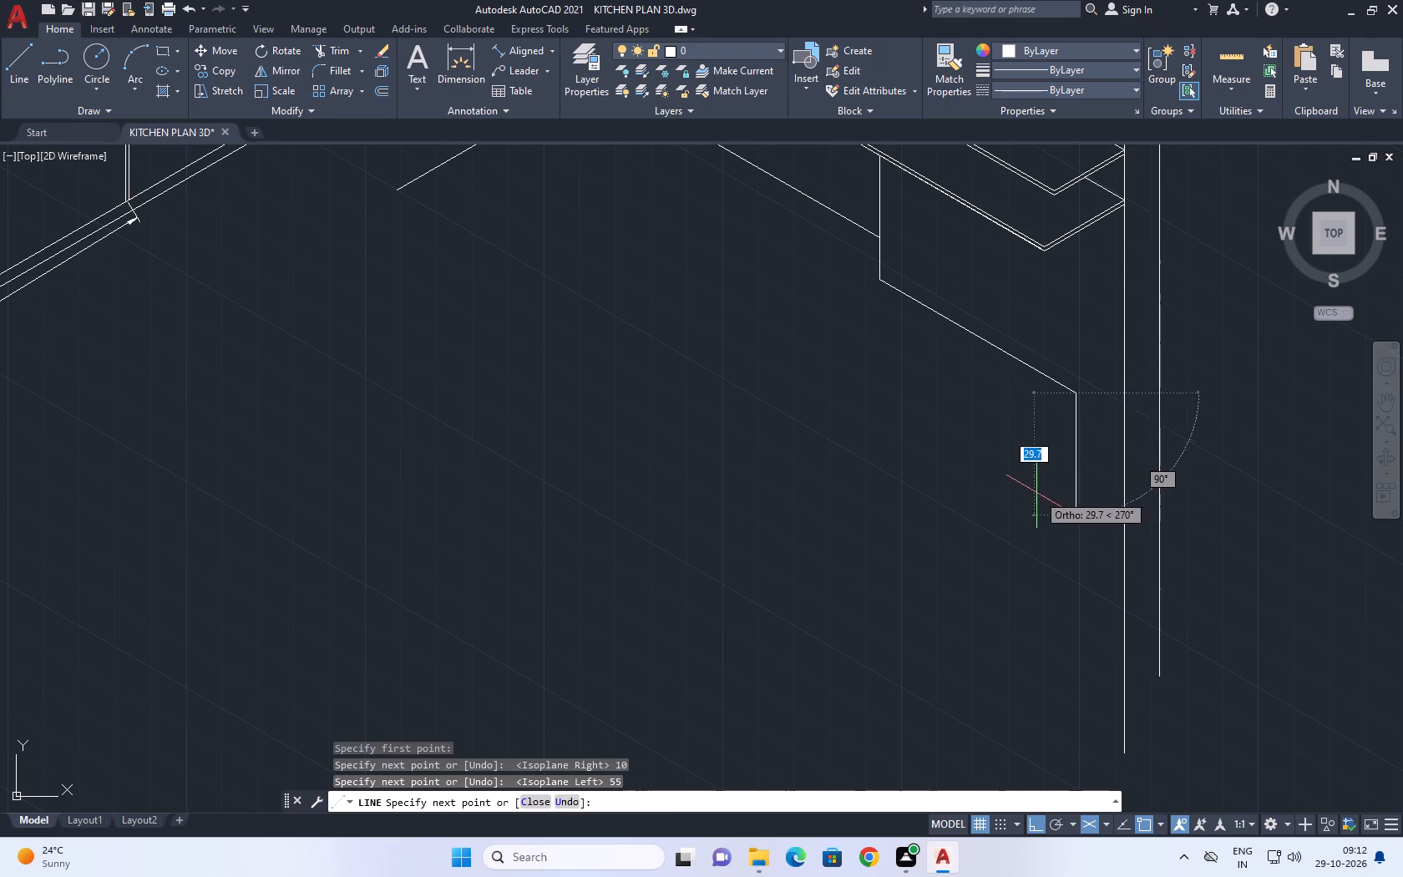
pyautogui.hotkey('ctrl', 'z')
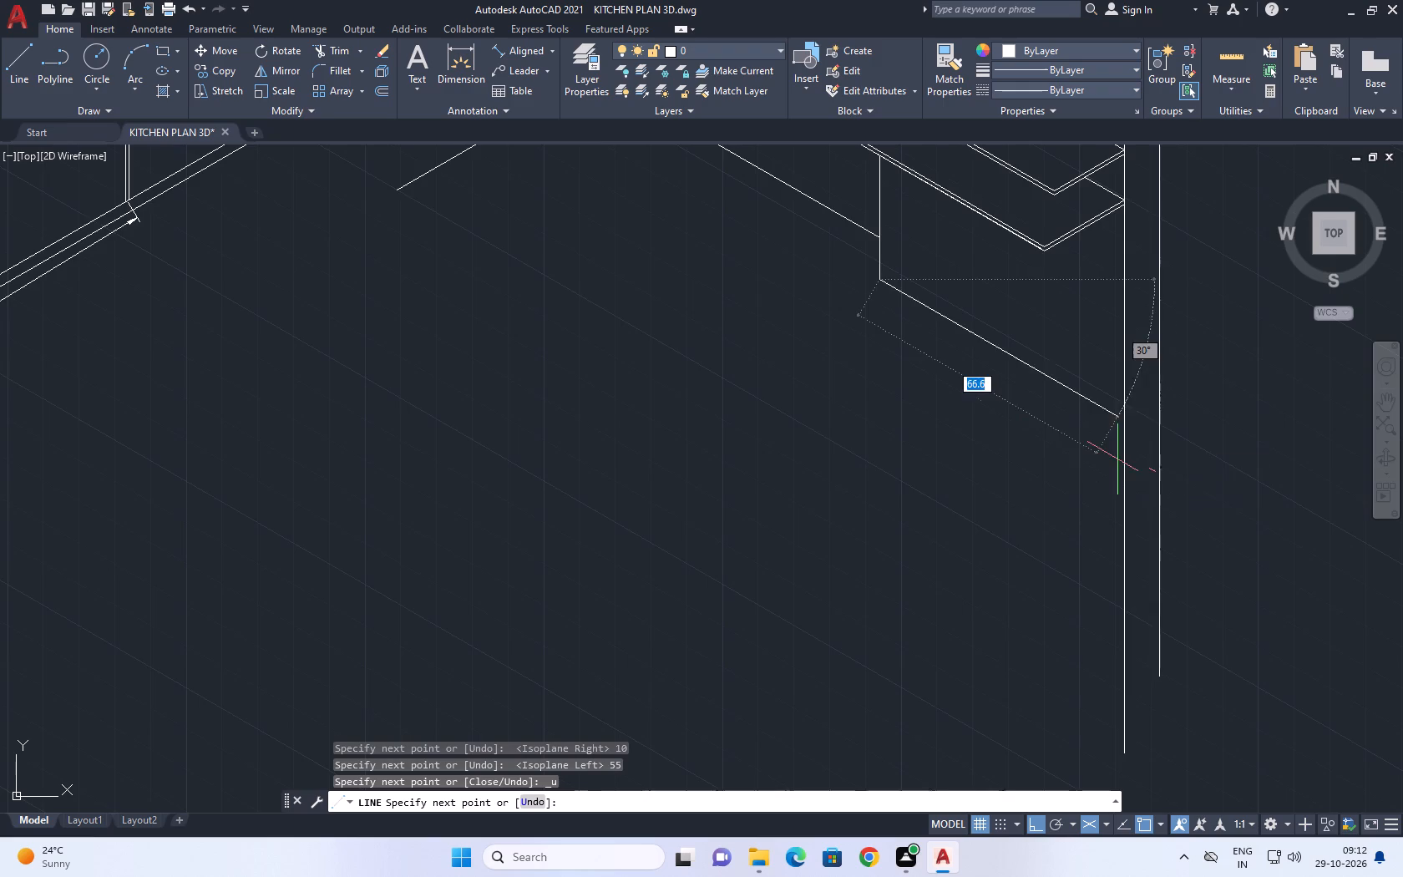
pyautogui.scroll(2, 1134, 433)
pyautogui.click(1146, 421)
pyautogui.scroll(-2, 1026, 495)
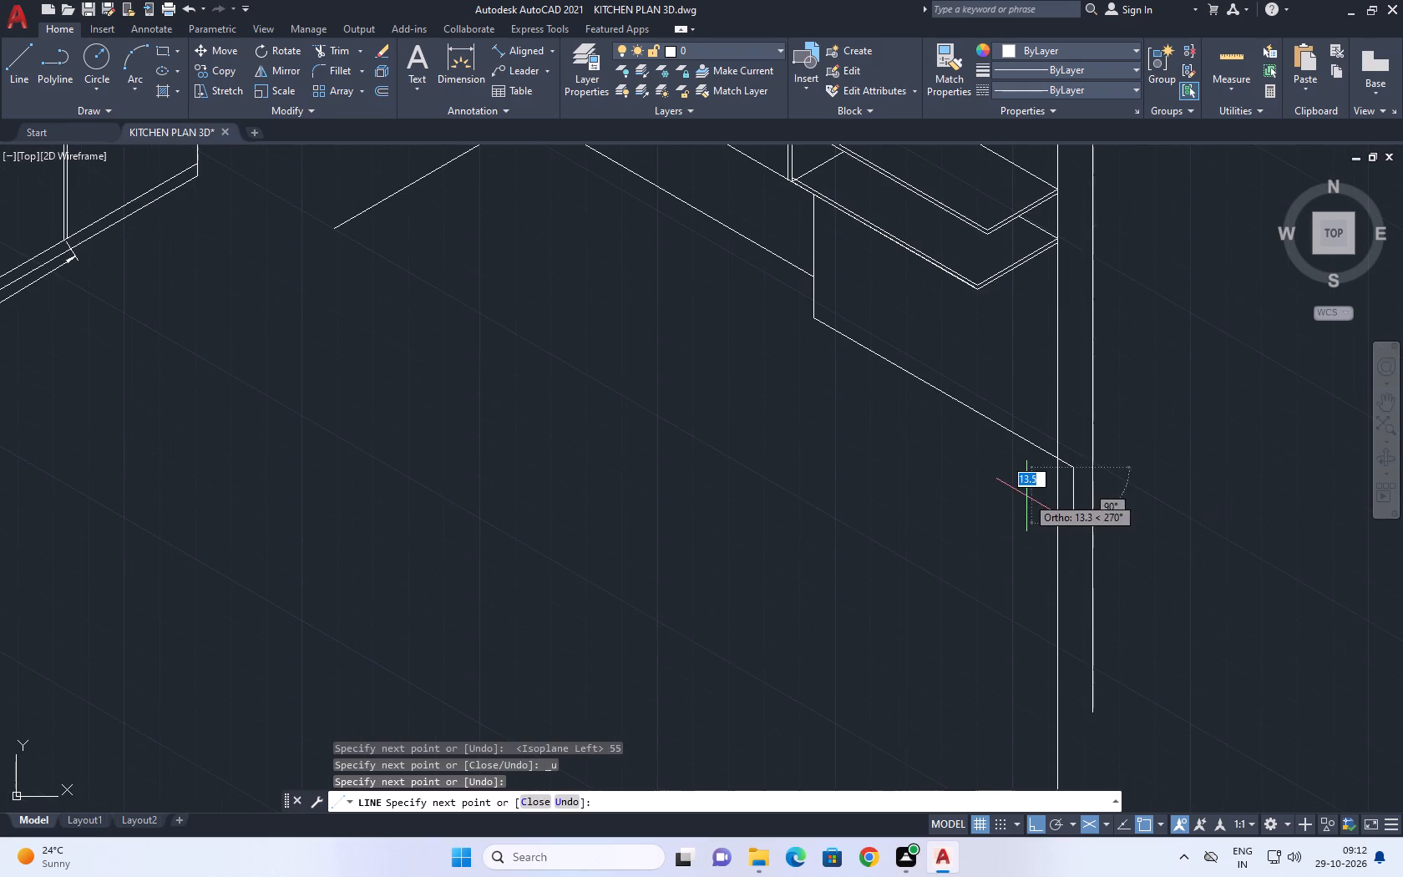
# Continue the line outward in the top isoplane, parallel to the base cabinets, until it extends beyond the refrigerator's front corner.
pyautogui.press('F5')
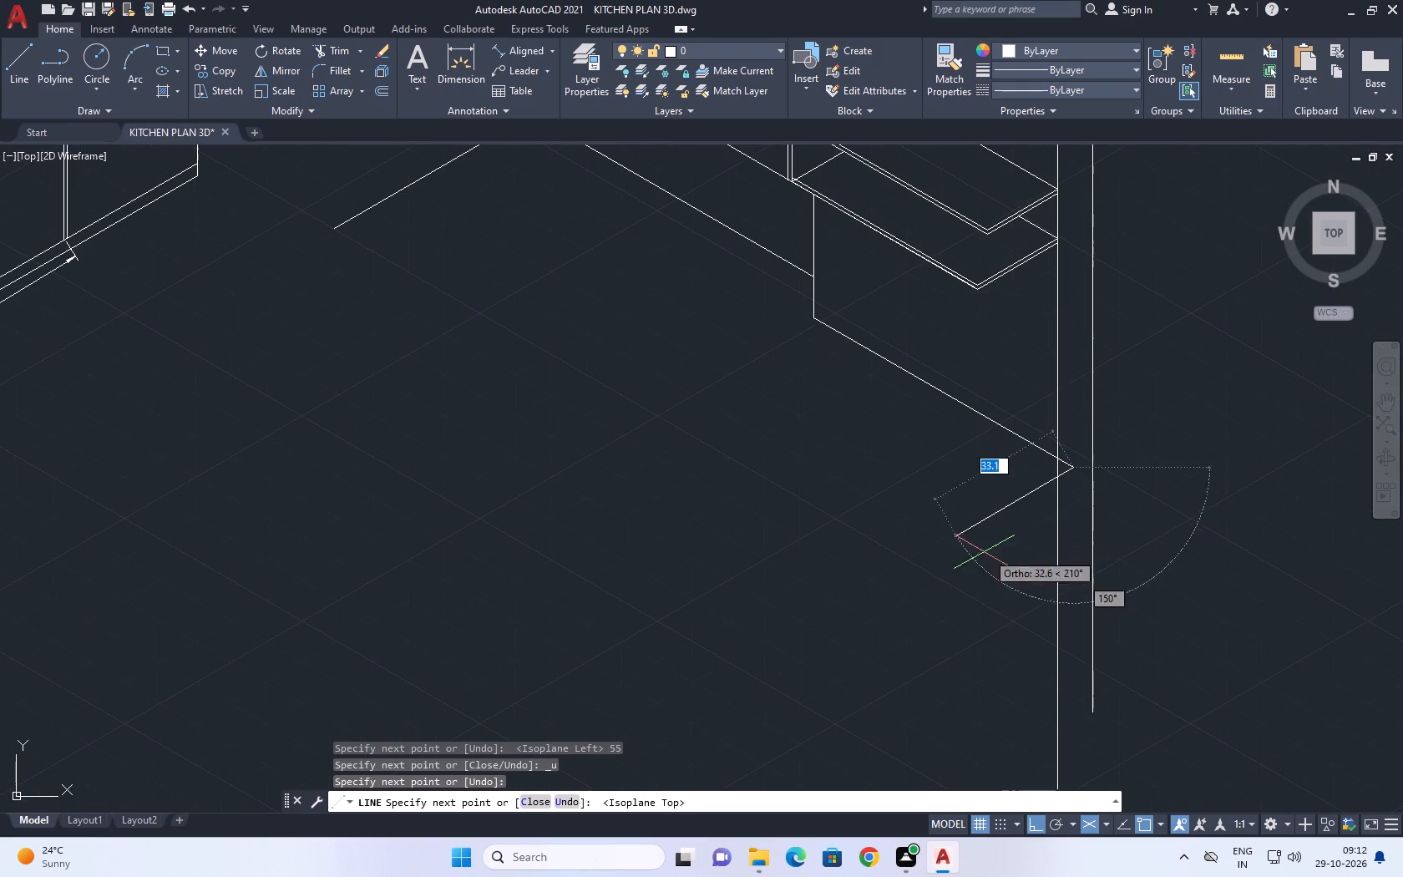
pyautogui.moveTo(887, 575); pyautogui.dragTo(1031, 418, button='middle')
pyautogui.scroll(-2, 1028, 544)
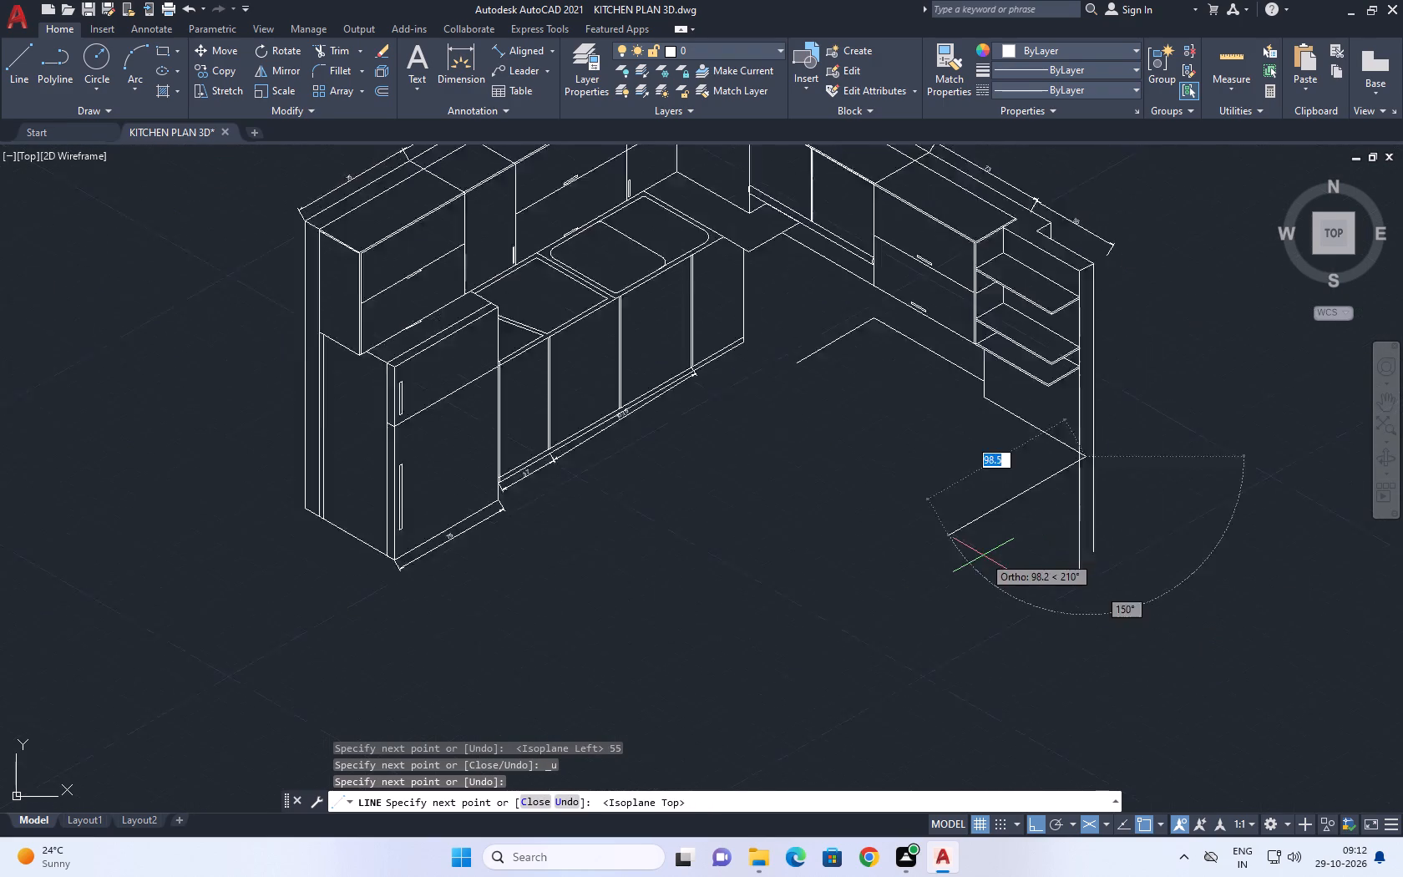
pyautogui.scroll(-1, 983, 555)
pyautogui.scroll(1, 919, 570)
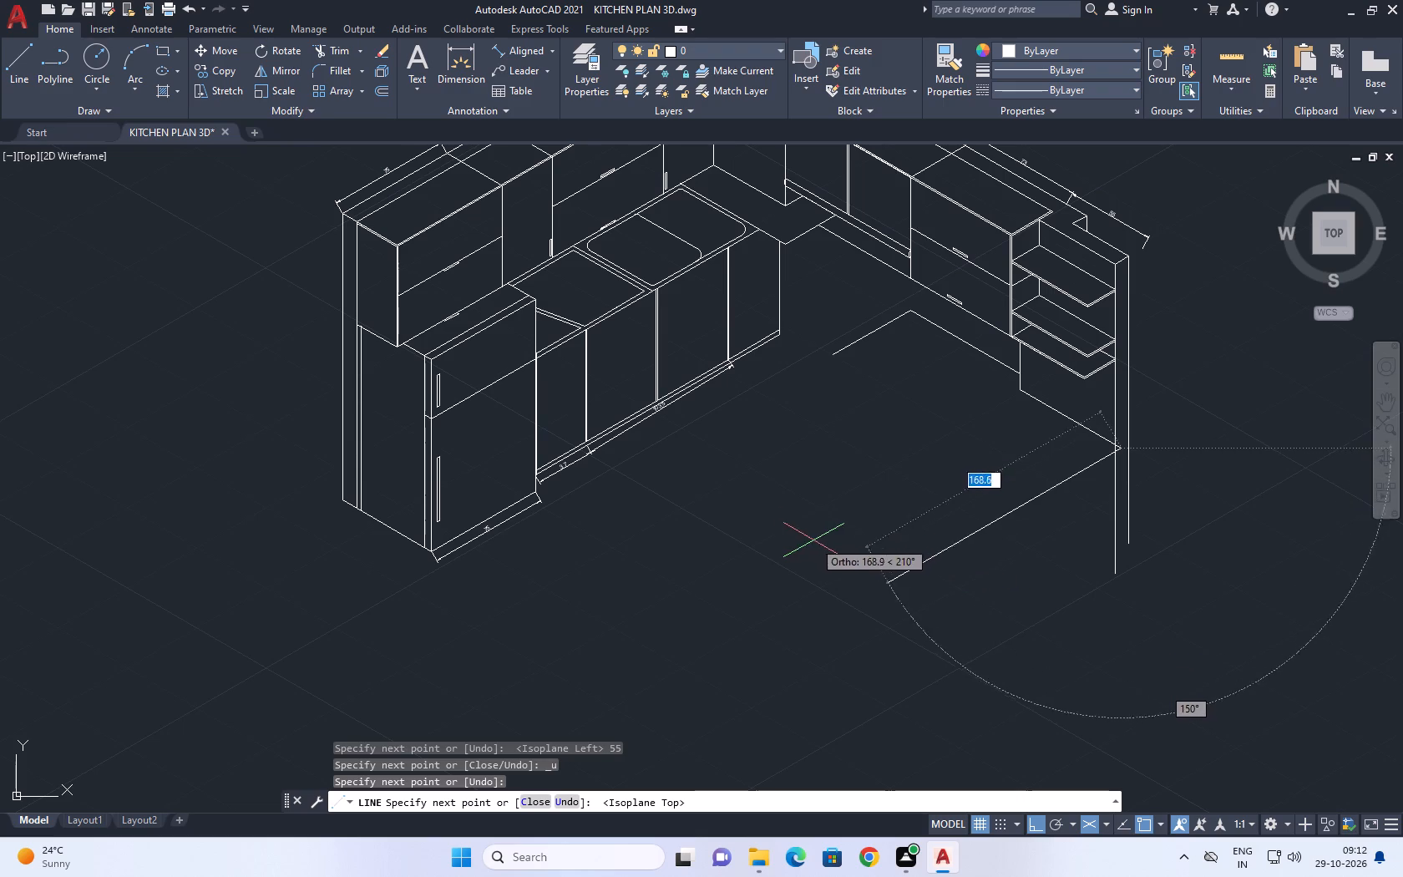
pyautogui.moveTo(818, 540); pyautogui.dragTo(829, 556, button='middle')
pyautogui.moveTo(732, 621); pyautogui.dragTo(840, 464, button='middle')
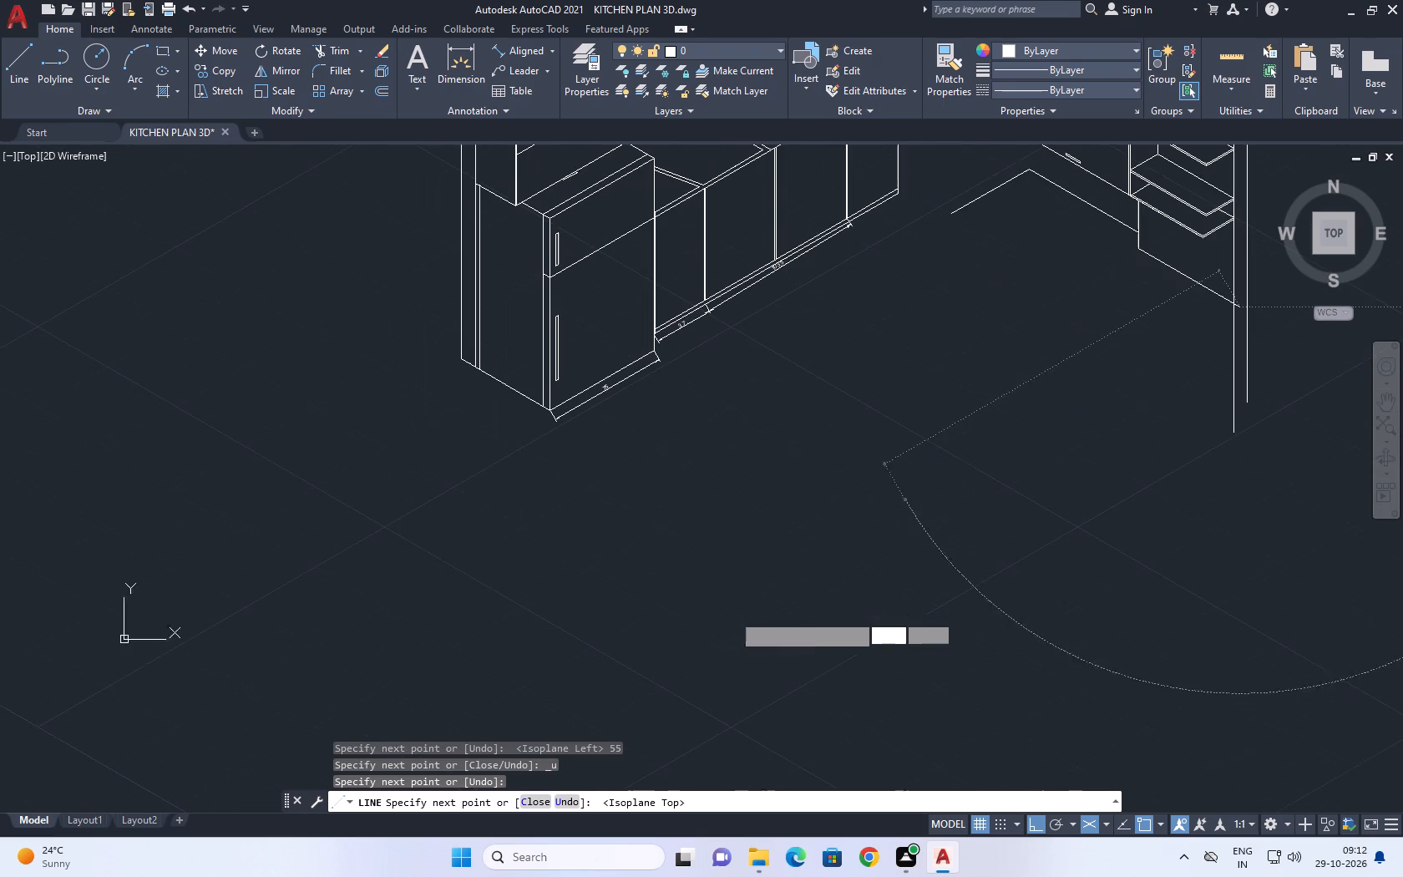
pyautogui.click(764, 565)
pyautogui.rightClick(767, 525)
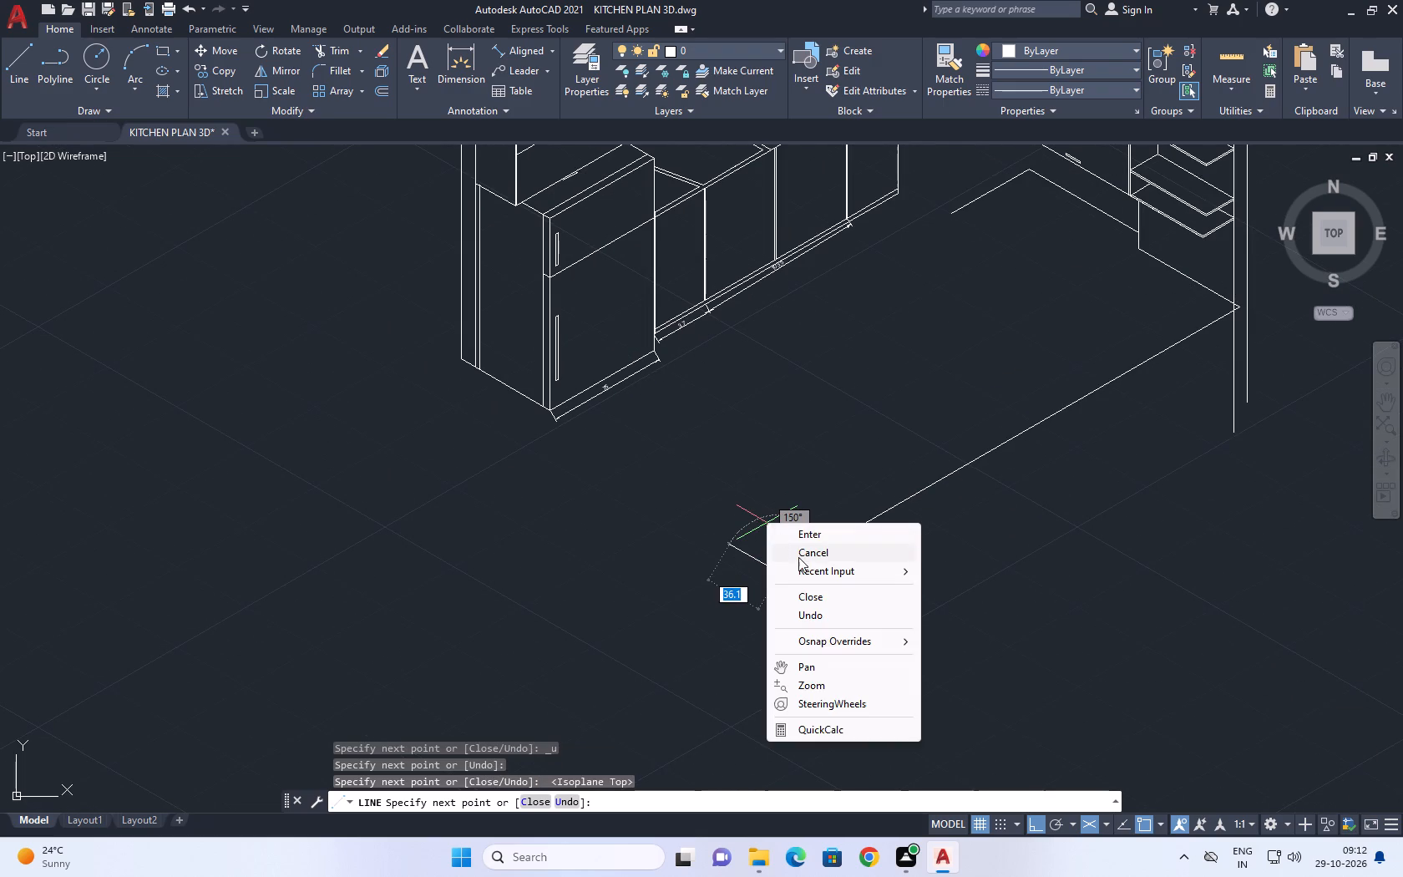
pyautogui.click(799, 557)
# Draw a line from the refrigerator's bottom front corner in the top isoplane, crossing the long outer line.
pyautogui.click(18, 52)
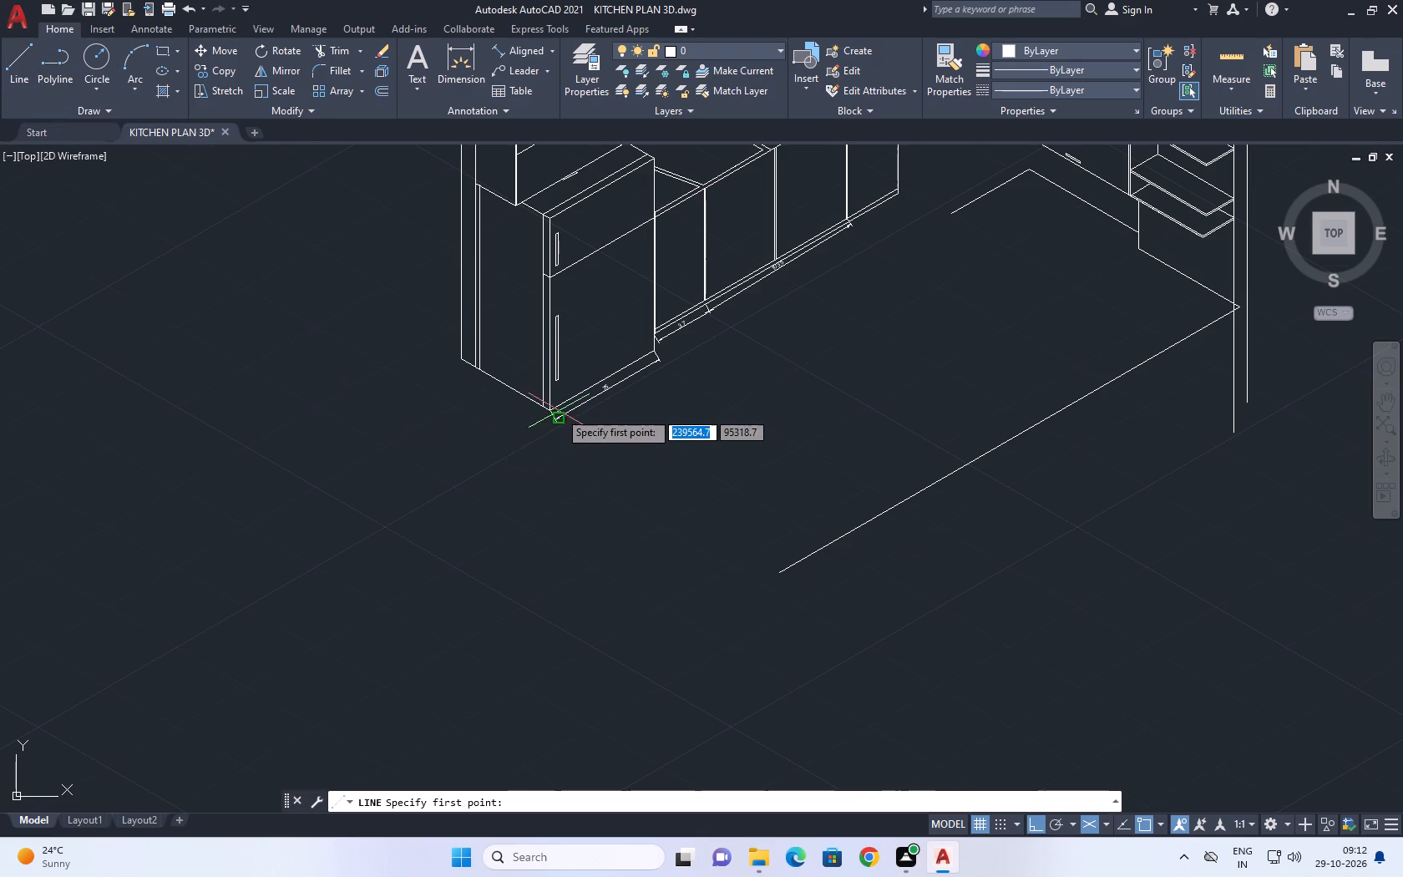
pyautogui.scroll(2, 559, 411)
pyautogui.click(529, 409)
pyautogui.scroll(-1, 747, 532)
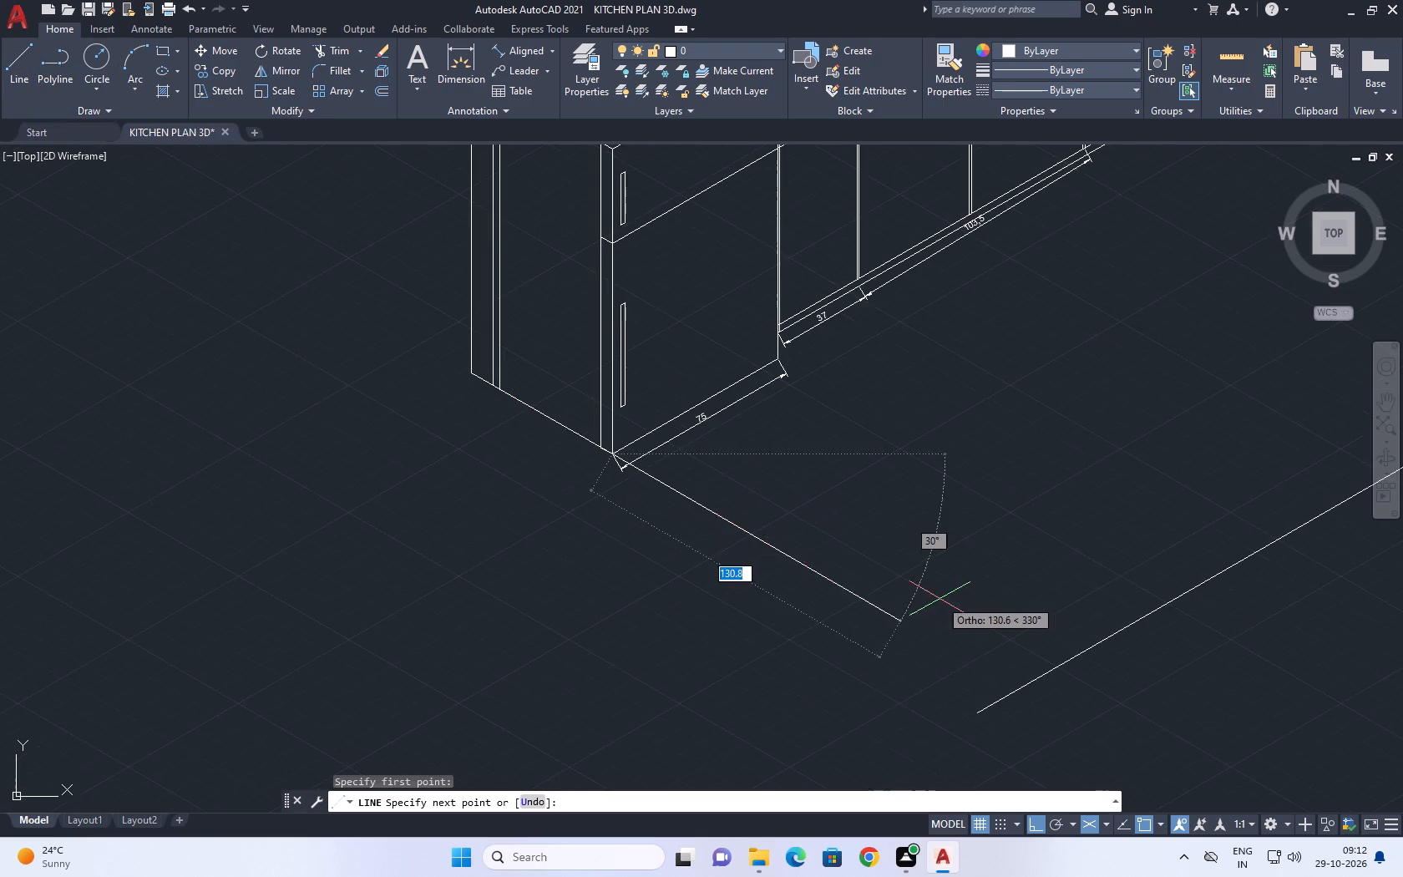
pyautogui.moveTo(940, 599); pyautogui.dragTo(813, 508, button='middle')
pyautogui.scroll(-2, 797, 499)
pyautogui.click(945, 593)
pyautogui.rightClick(974, 558)
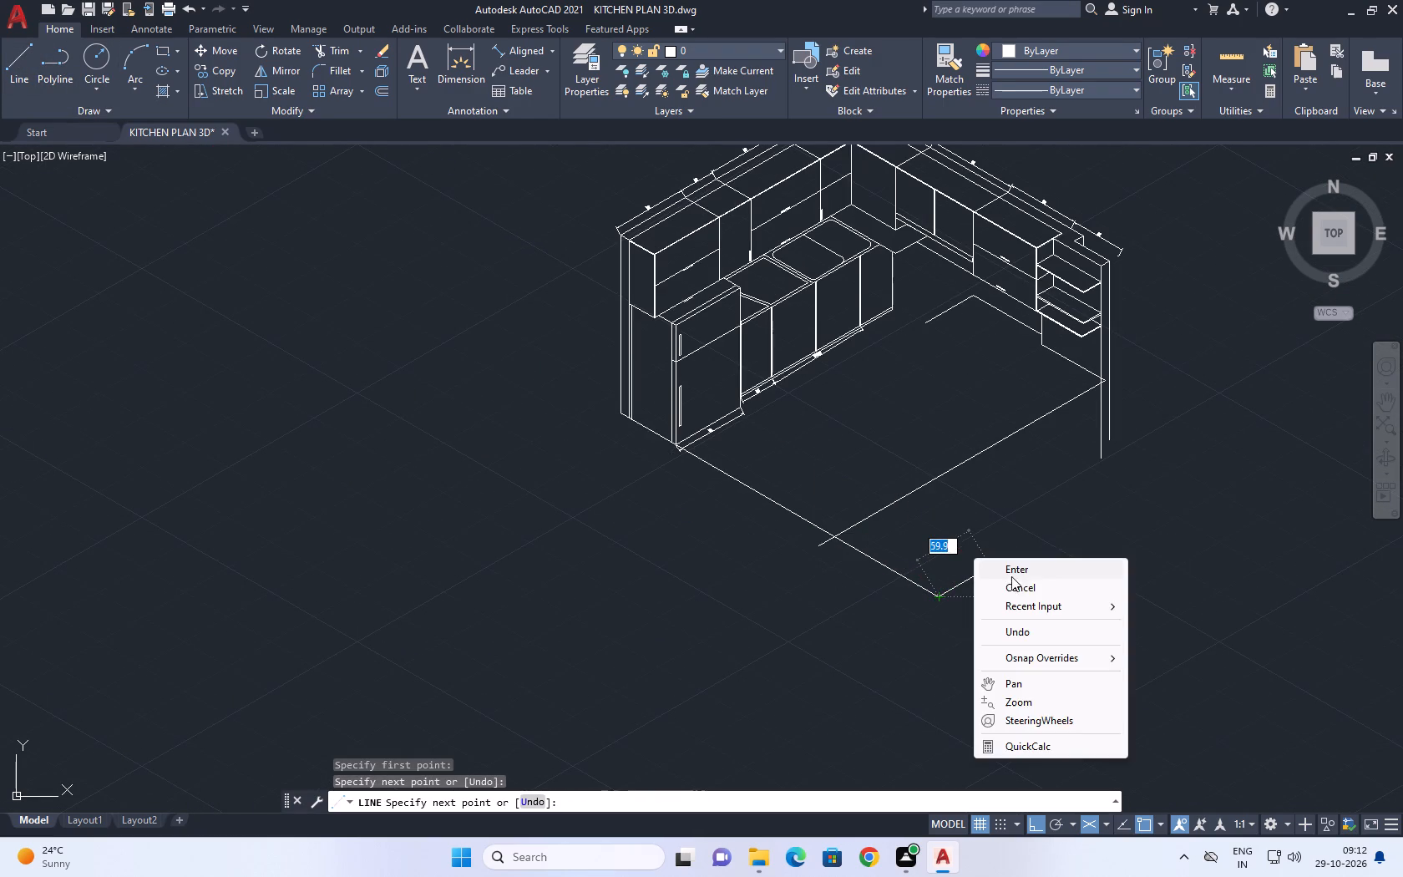
pyautogui.click(1018, 583)
# Trim the overhanging ends of the two crossing outline lines so they meet at a clean front corner.
pyautogui.moveTo(975, 540); pyautogui.dragTo(975, 485, button='middle')
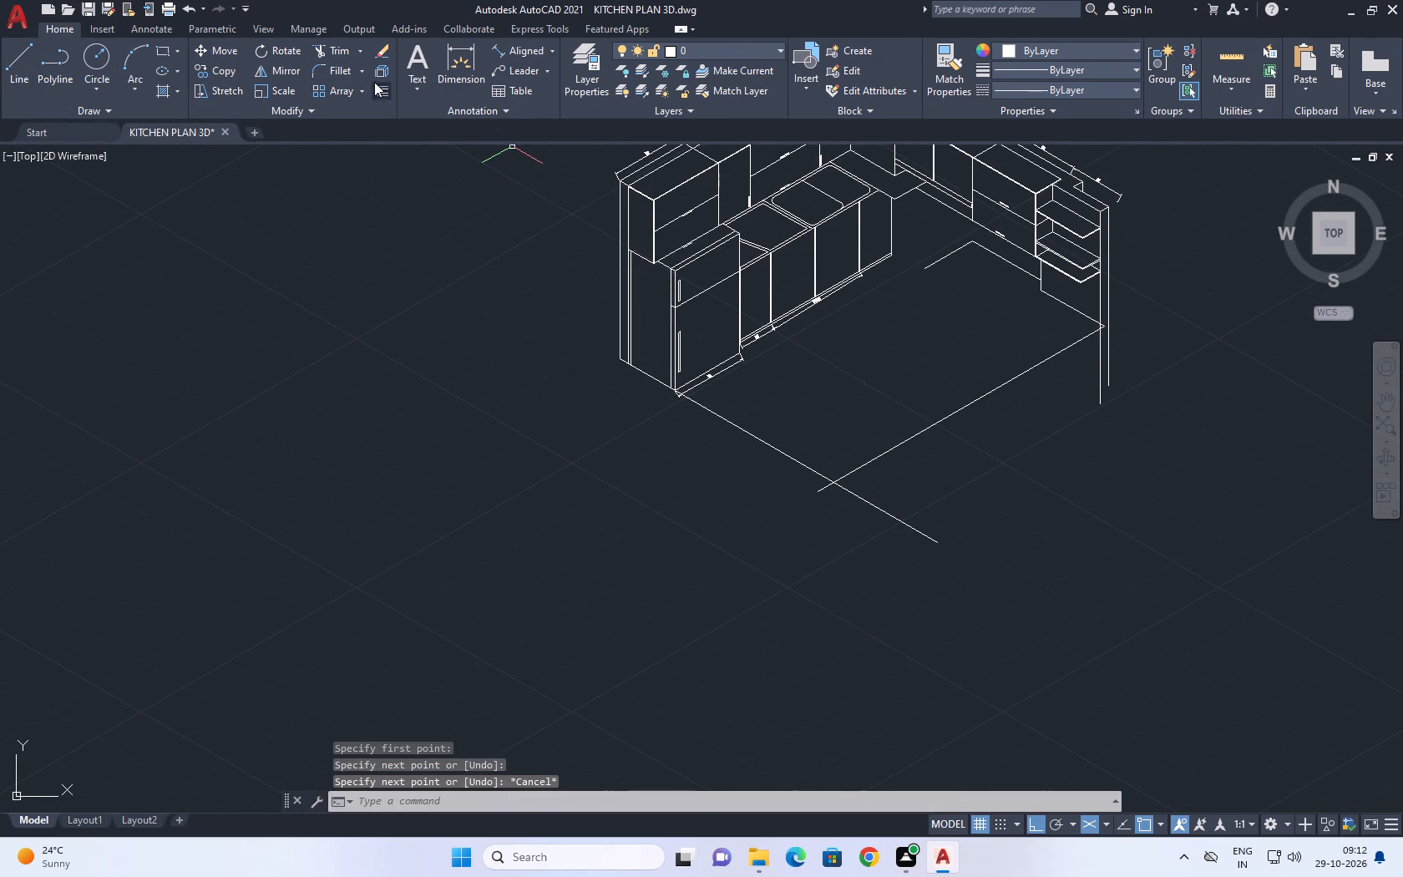
pyautogui.click(343, 53)
pyautogui.scroll(2, 884, 550)
pyautogui.click(960, 457)
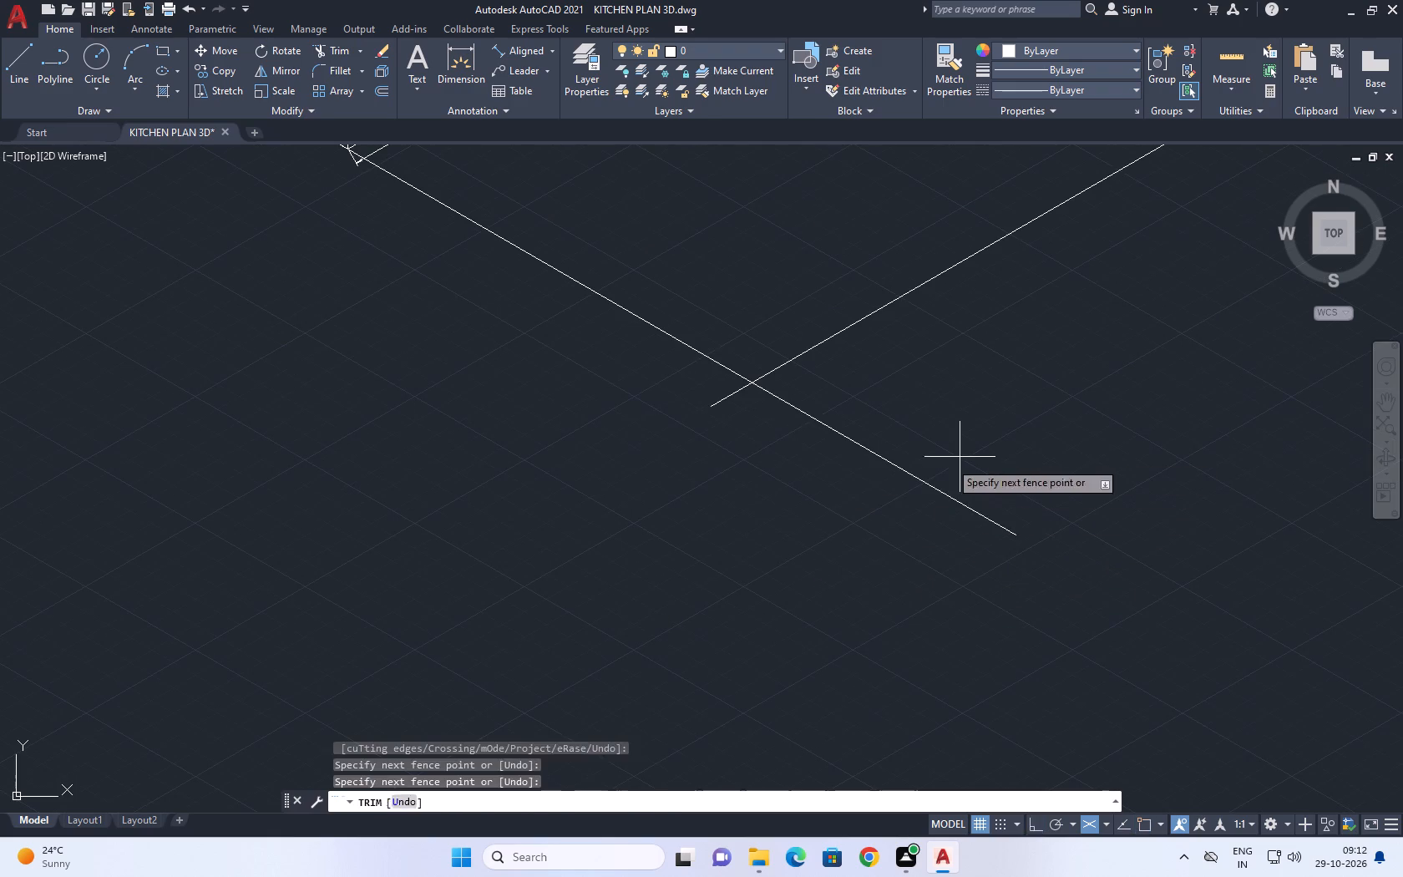
pyautogui.moveTo(873, 489); pyautogui.dragTo(859, 496)
pyautogui.click(745, 414)
pyautogui.click(702, 392)
pyautogui.rightClick(648, 412)
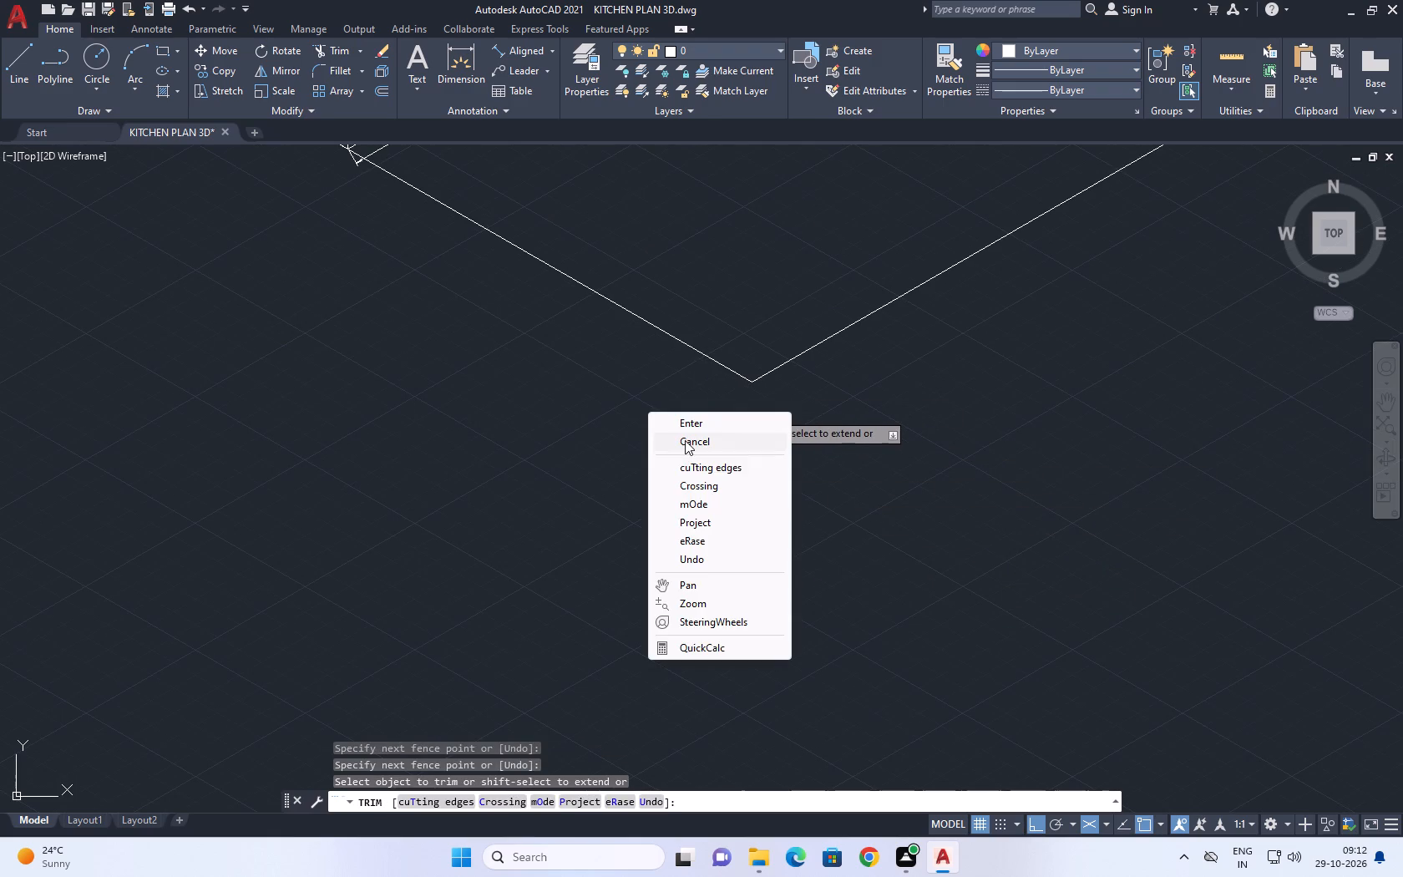
pyautogui.click(685, 440)
# Copy the long outer outline line 1 unit straight down in the right isoplane to give the edge thickness.
pyautogui.scroll(-5, 731, 489)
pyautogui.moveTo(891, 449); pyautogui.dragTo(795, 468, button='middle')
pyautogui.scroll(3, 635, 478)
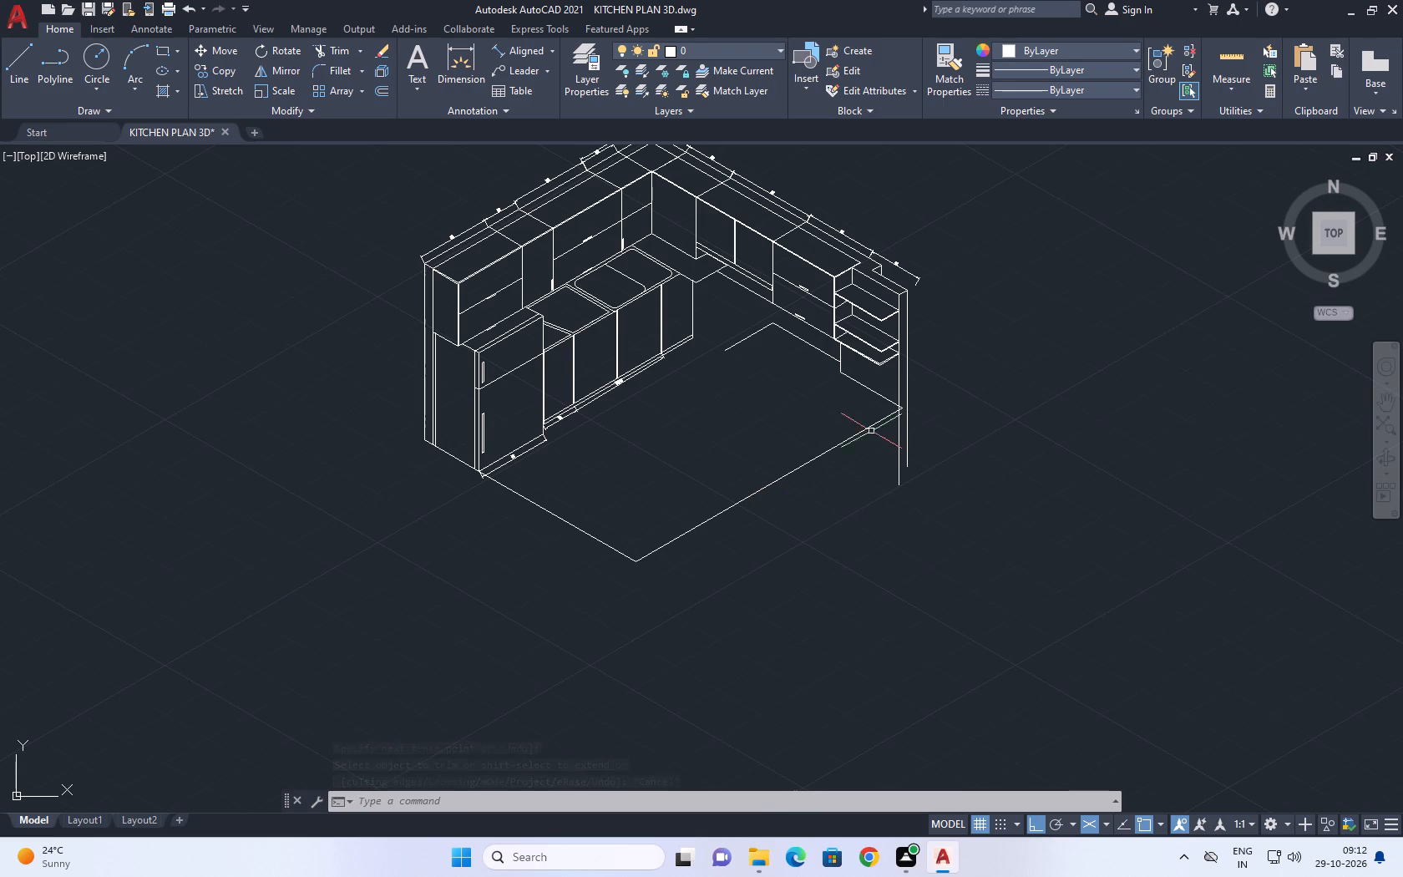
pyautogui.scroll(2, 901, 422)
pyautogui.moveTo(902, 397); pyautogui.dragTo(1009, 394, button='middle')
pyautogui.moveTo(878, 482); pyautogui.dragTo(895, 444, button='middle')
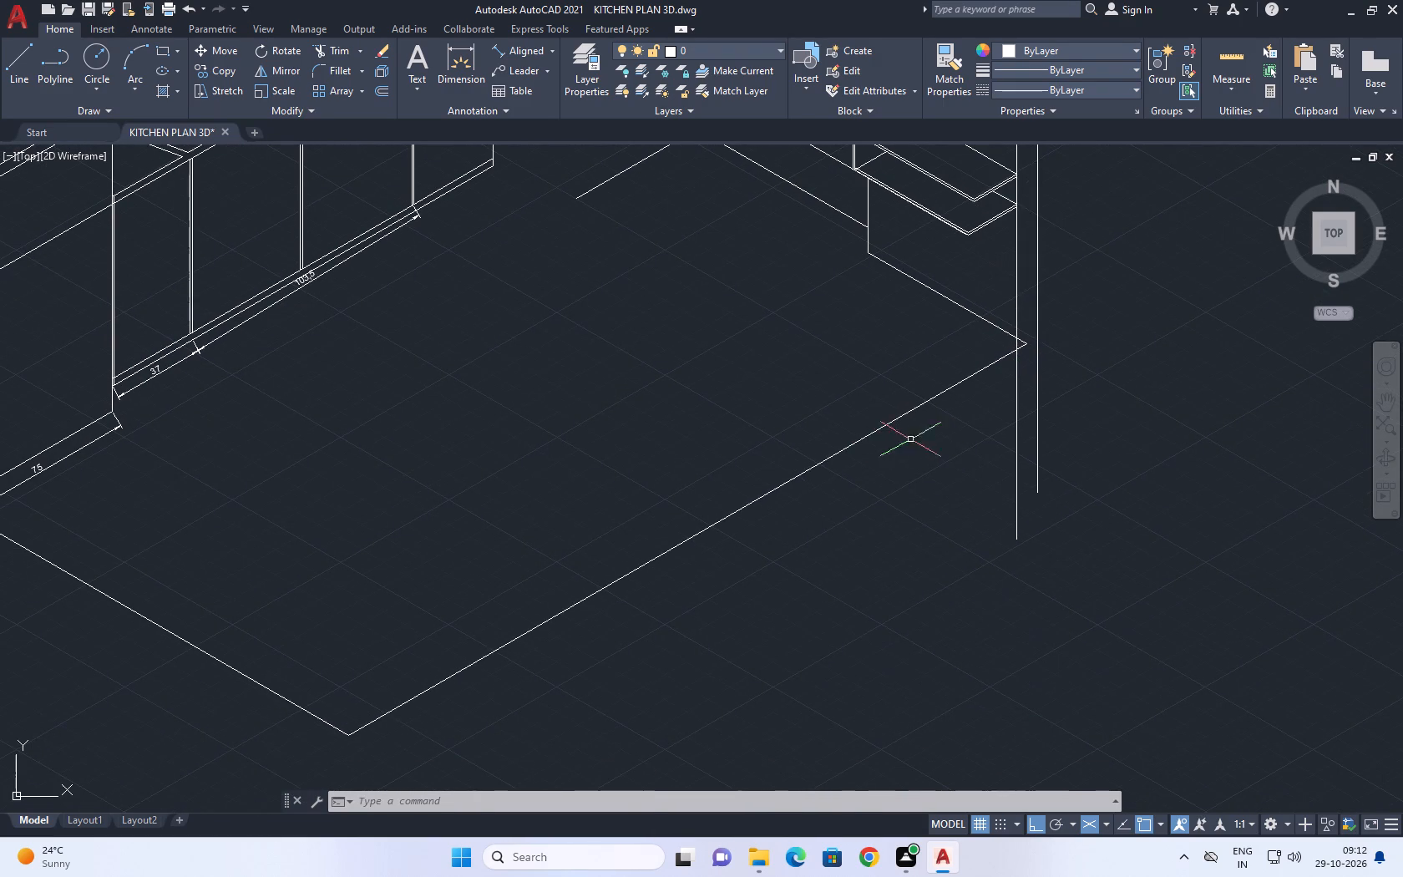
pyautogui.click(915, 454)
pyautogui.moveTo(874, 401); pyautogui.dragTo(867, 396)
pyautogui.moveTo(856, 406); pyautogui.dragTo(869, 439, button='middle')
pyautogui.write('co')
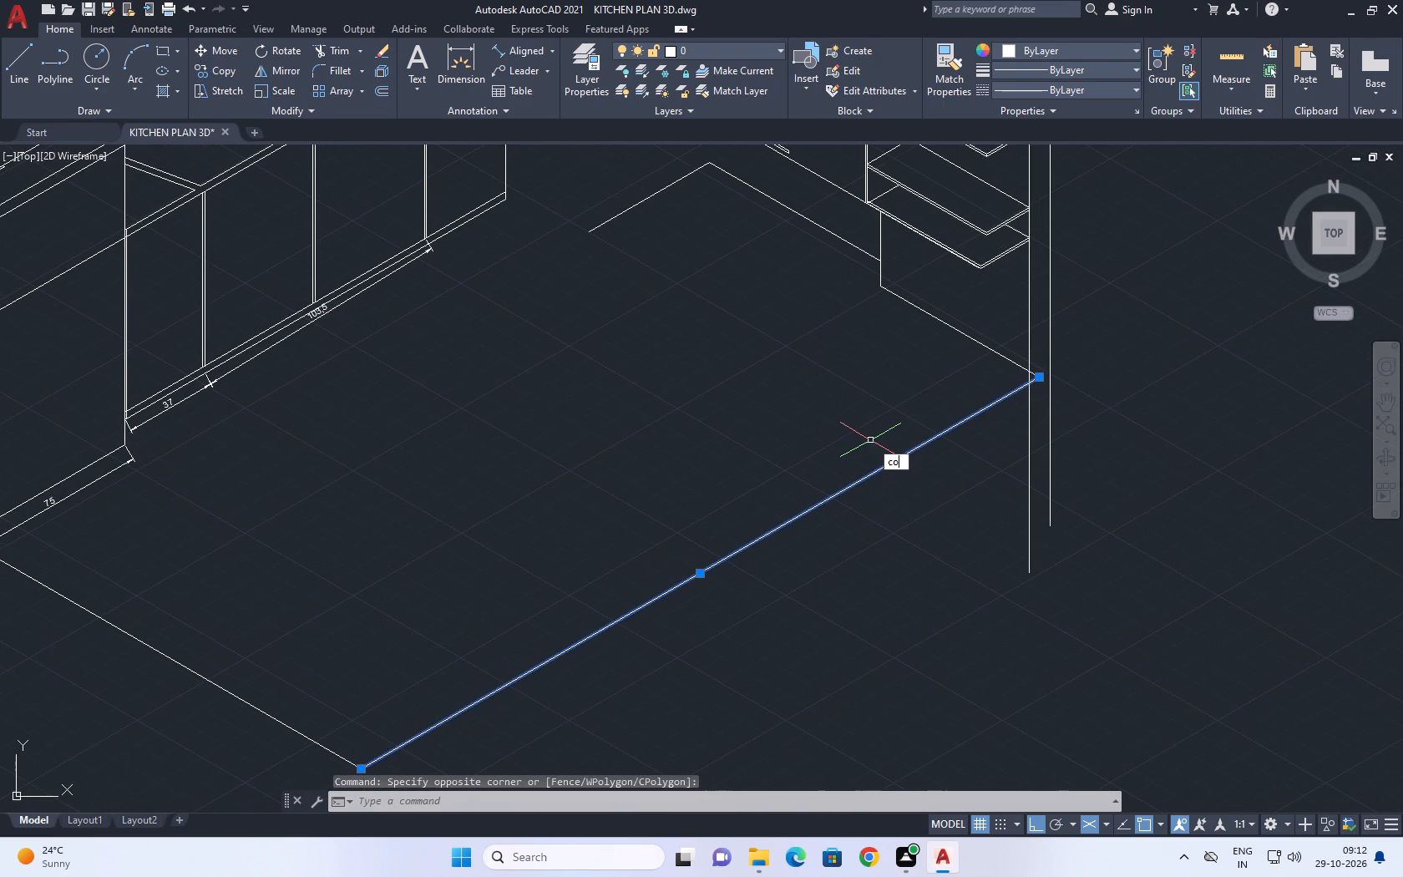
pyautogui.press('space')
pyautogui.click(871, 464)
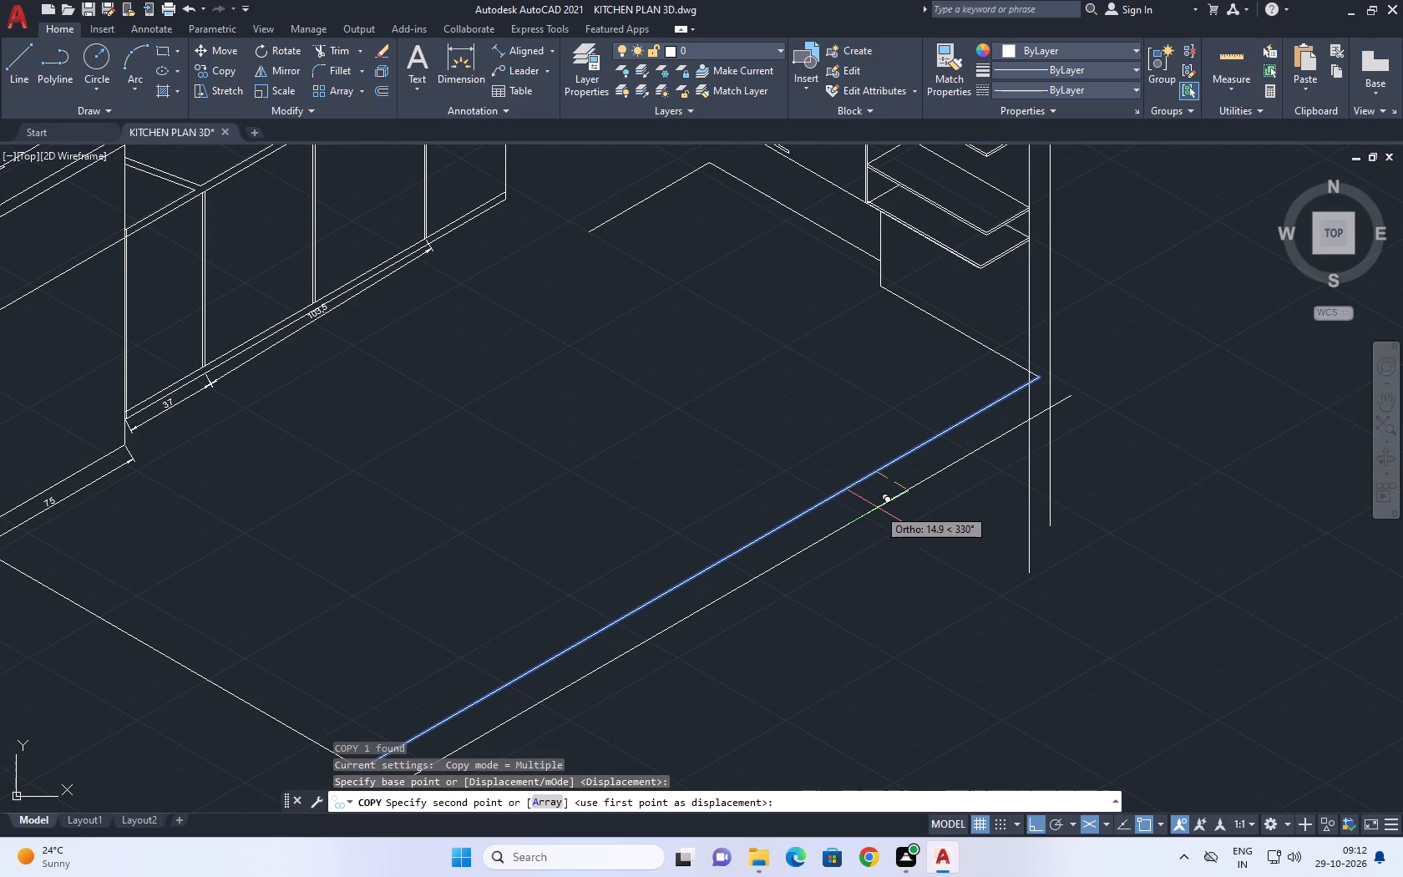
pyautogui.press('F5')
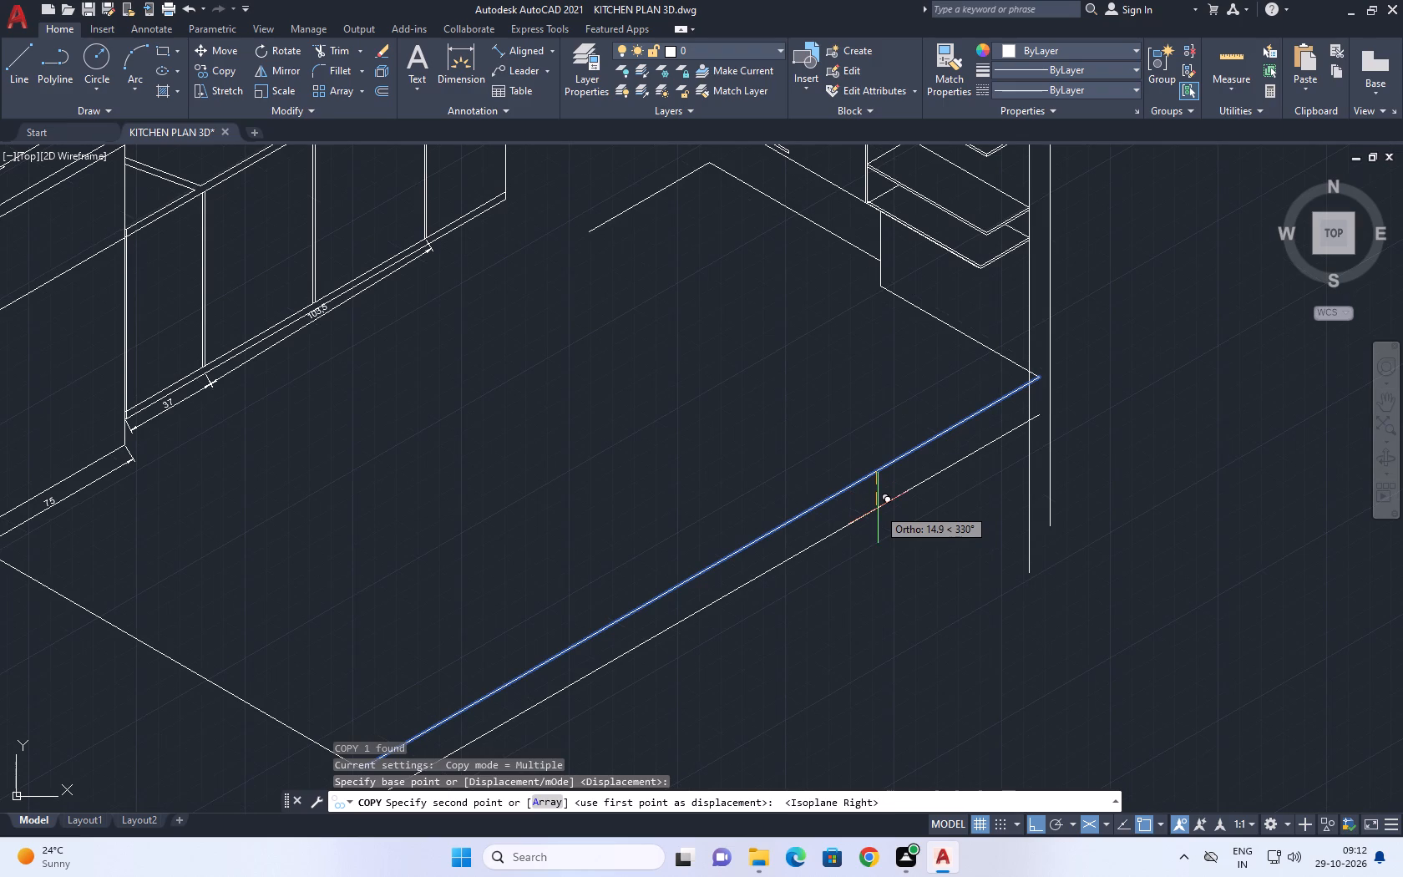
pyautogui.press('1')
pyautogui.press('Return')
pyautogui.moveTo(772, 544); pyautogui.dragTo(840, 514, button='middle')
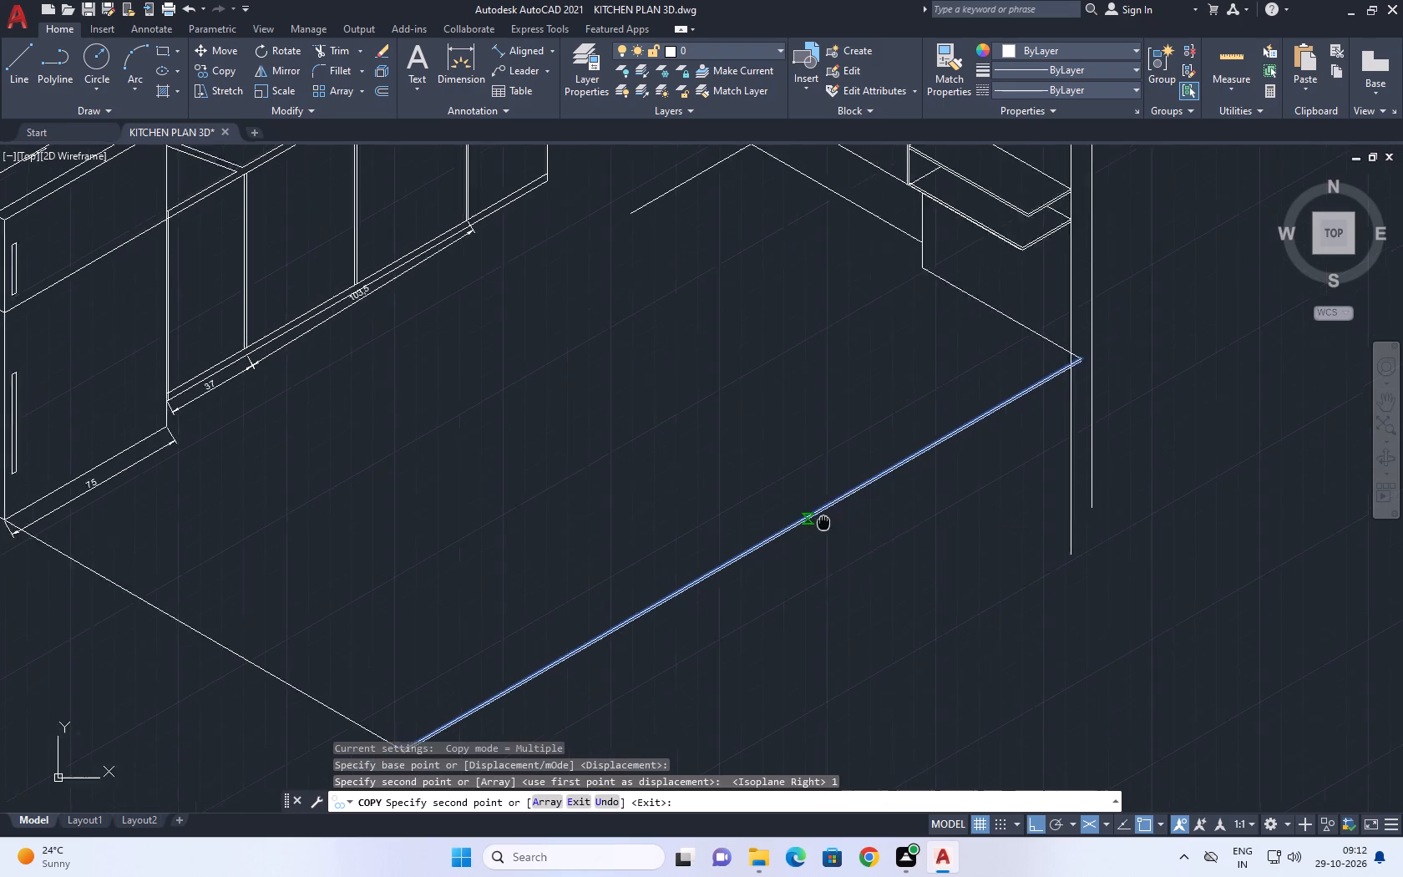
pyautogui.moveTo(840, 514); pyautogui.dragTo(960, 422, button='middle')
pyautogui.press('Escape')
# Examine both ends of the doubled outer edge and where it meets the wall's vertical lines.
pyautogui.moveTo(439, 570); pyautogui.dragTo(642, 452, button='middle')
pyautogui.scroll(1, 653, 445)
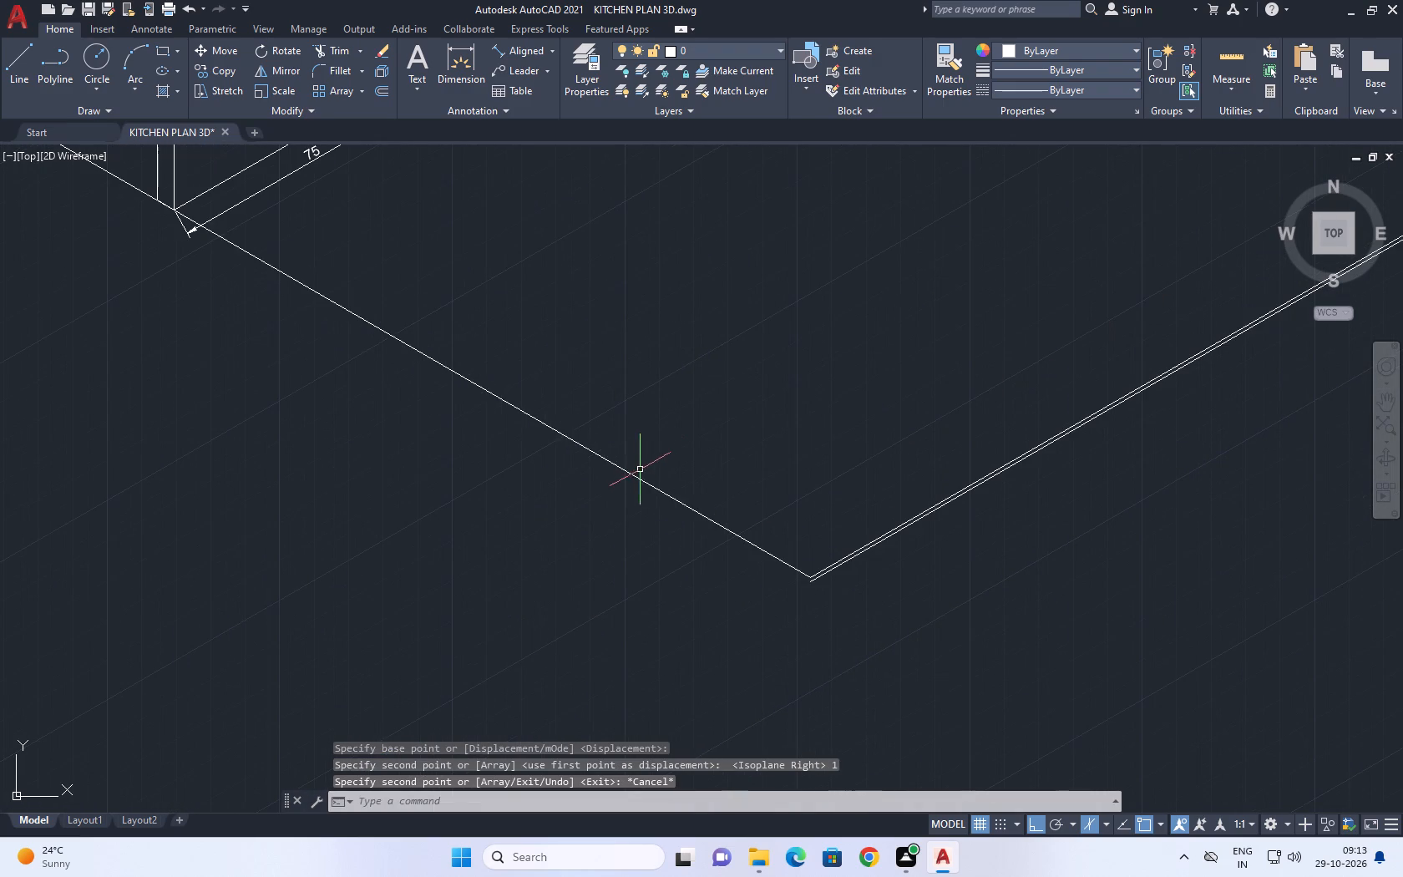
pyautogui.moveTo(950, 465); pyautogui.dragTo(454, 563, button='middle')
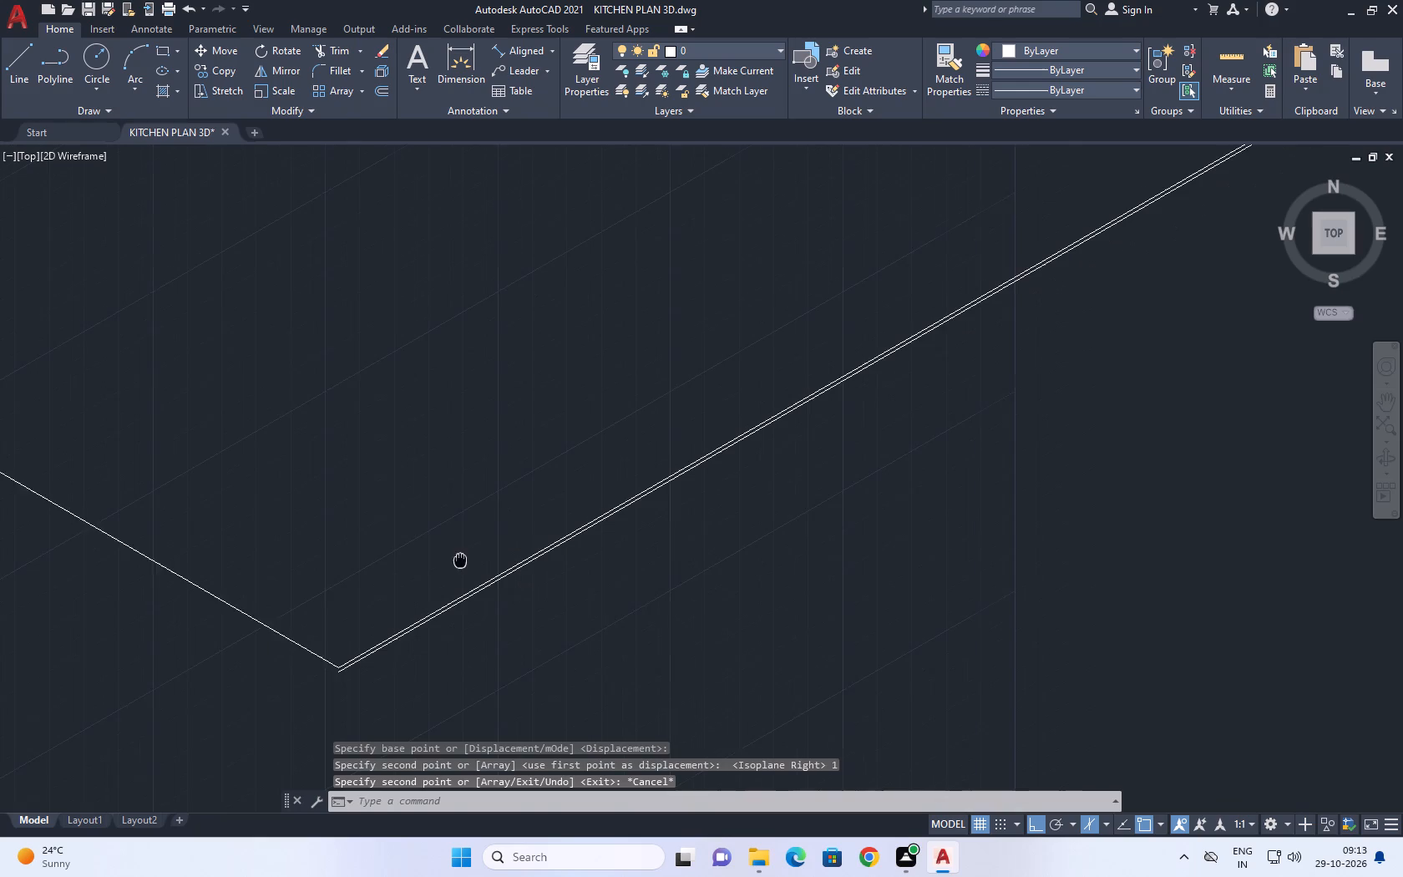
pyautogui.moveTo(454, 563); pyautogui.dragTo(433, 570, button='middle')
pyautogui.scroll(-1, 810, 526)
pyautogui.moveTo(750, 460); pyautogui.dragTo(757, 496, button='middle')
pyautogui.scroll(-1, 750, 460)
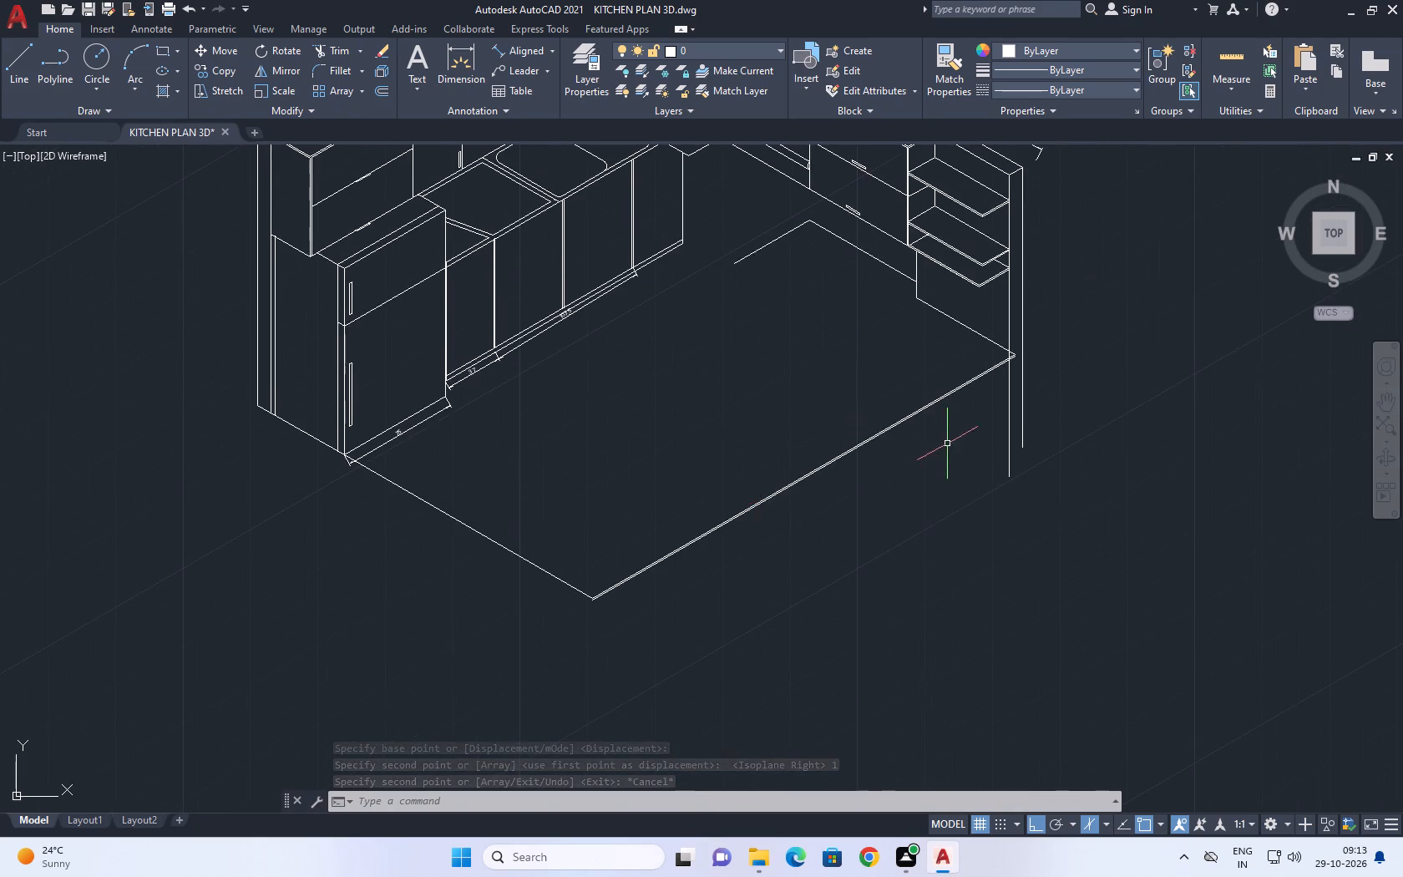
pyautogui.scroll(4, 960, 377)
pyautogui.moveTo(1074, 444); pyautogui.dragTo(995, 599, button='middle')
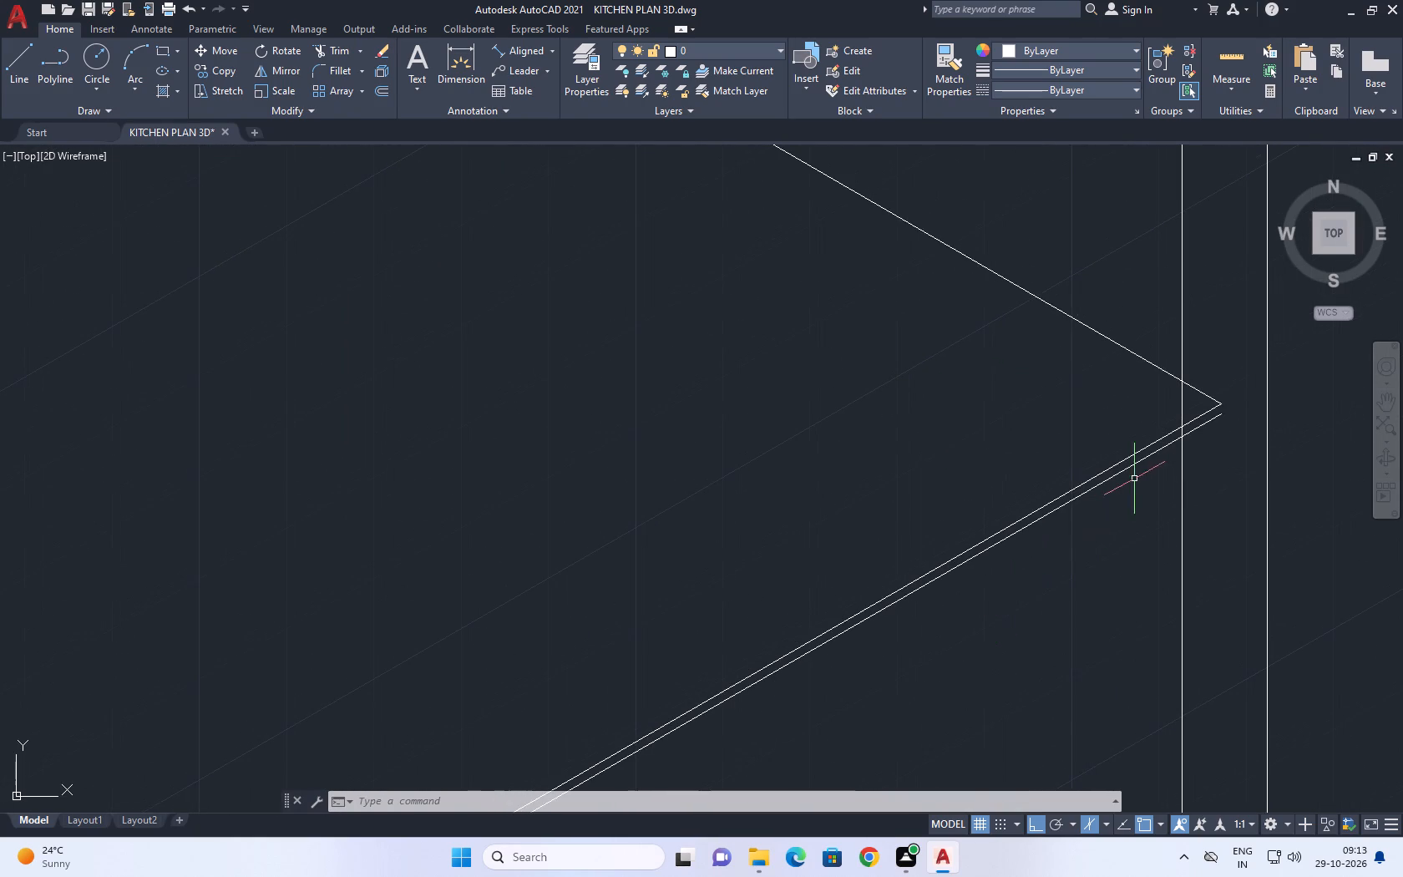
pyautogui.scroll(-2, 1177, 468)
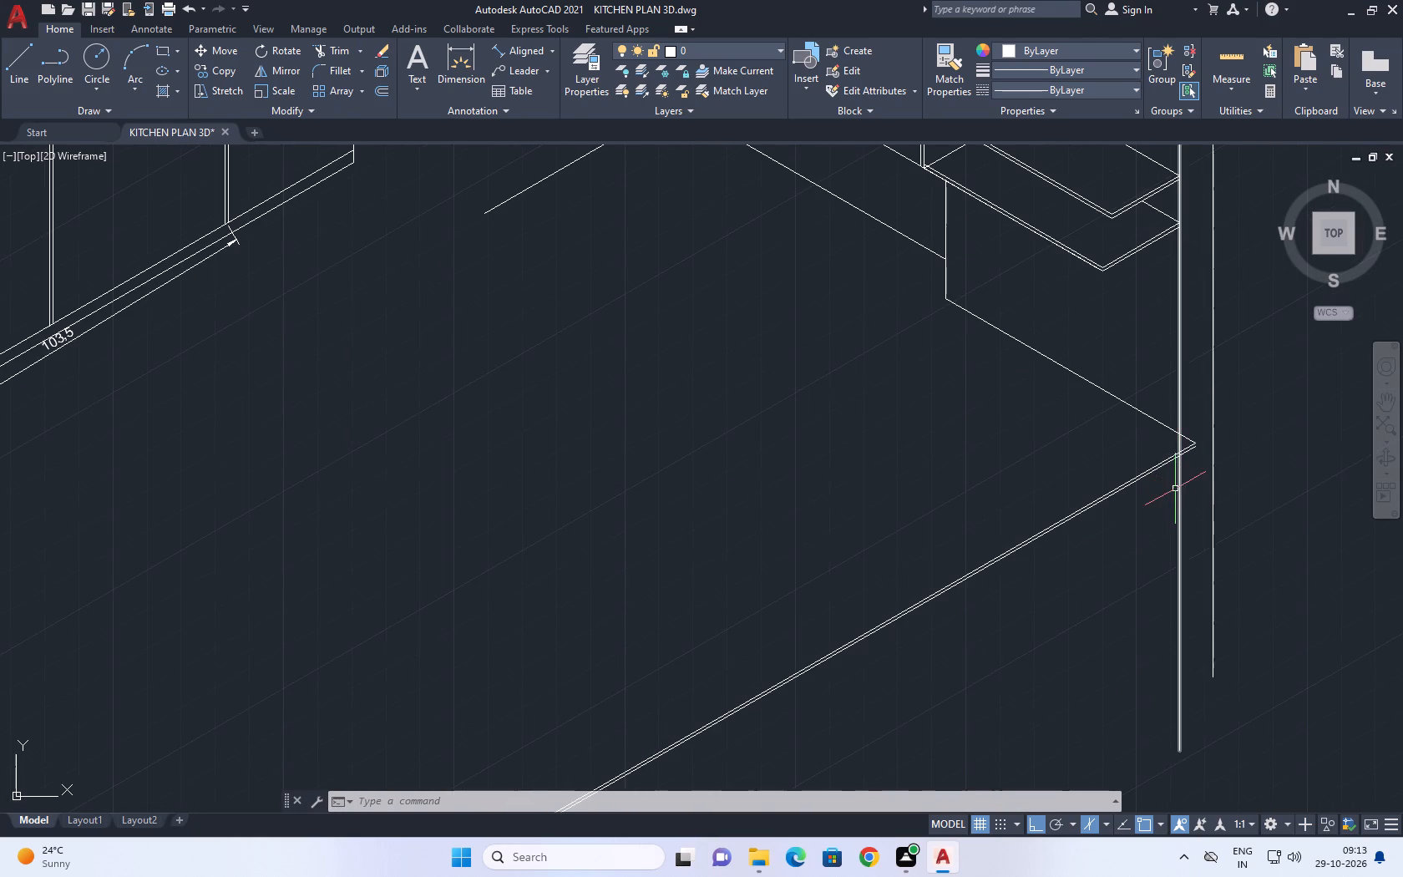
pyautogui.scroll(-1, 1173, 503)
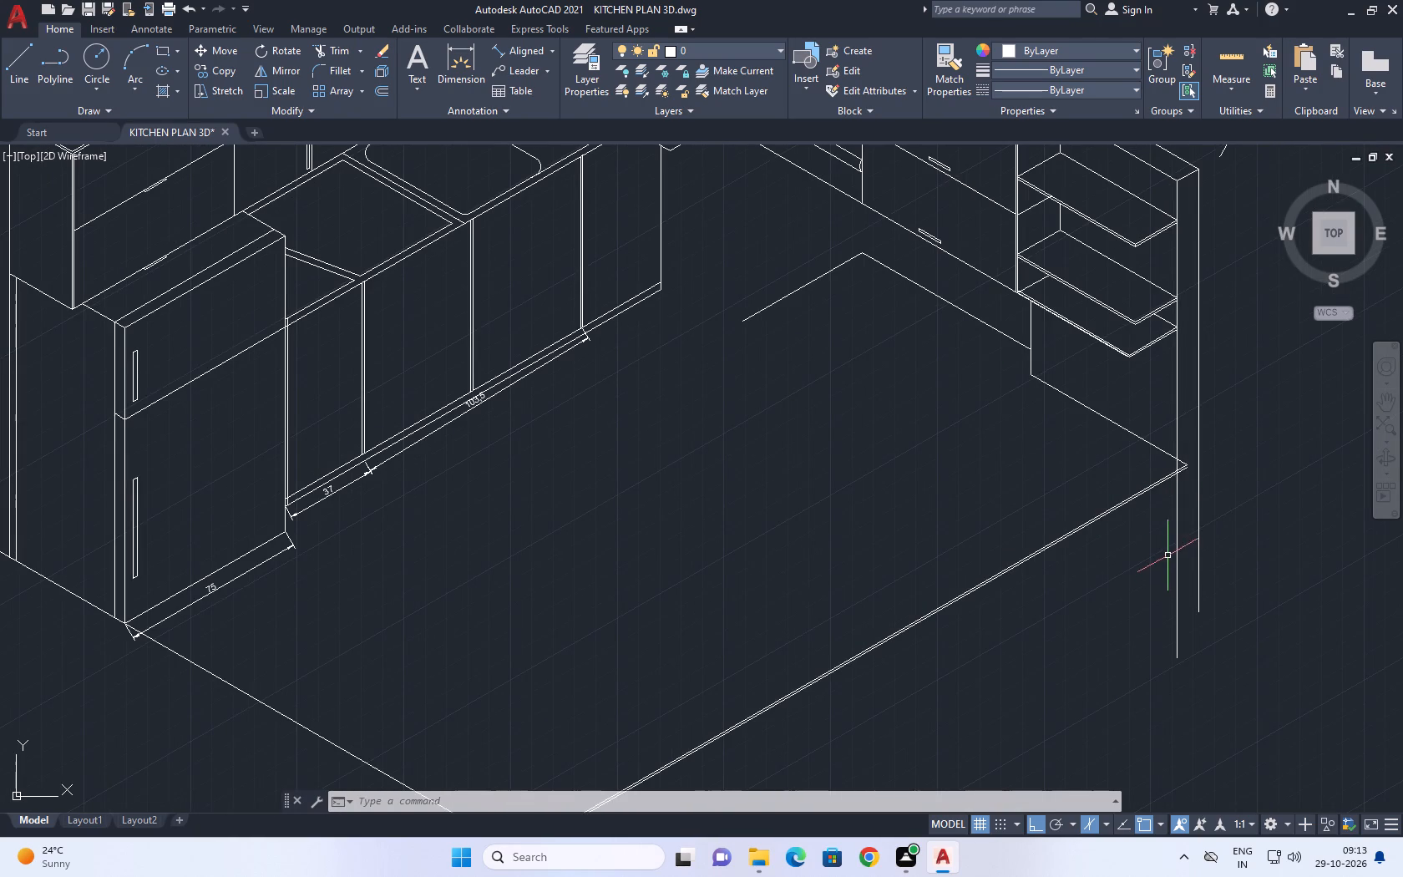
# Erase the lower of the two parallel long outer floor-edge lines.
pyautogui.scroll(2, 1132, 508)
pyautogui.click(1098, 507)
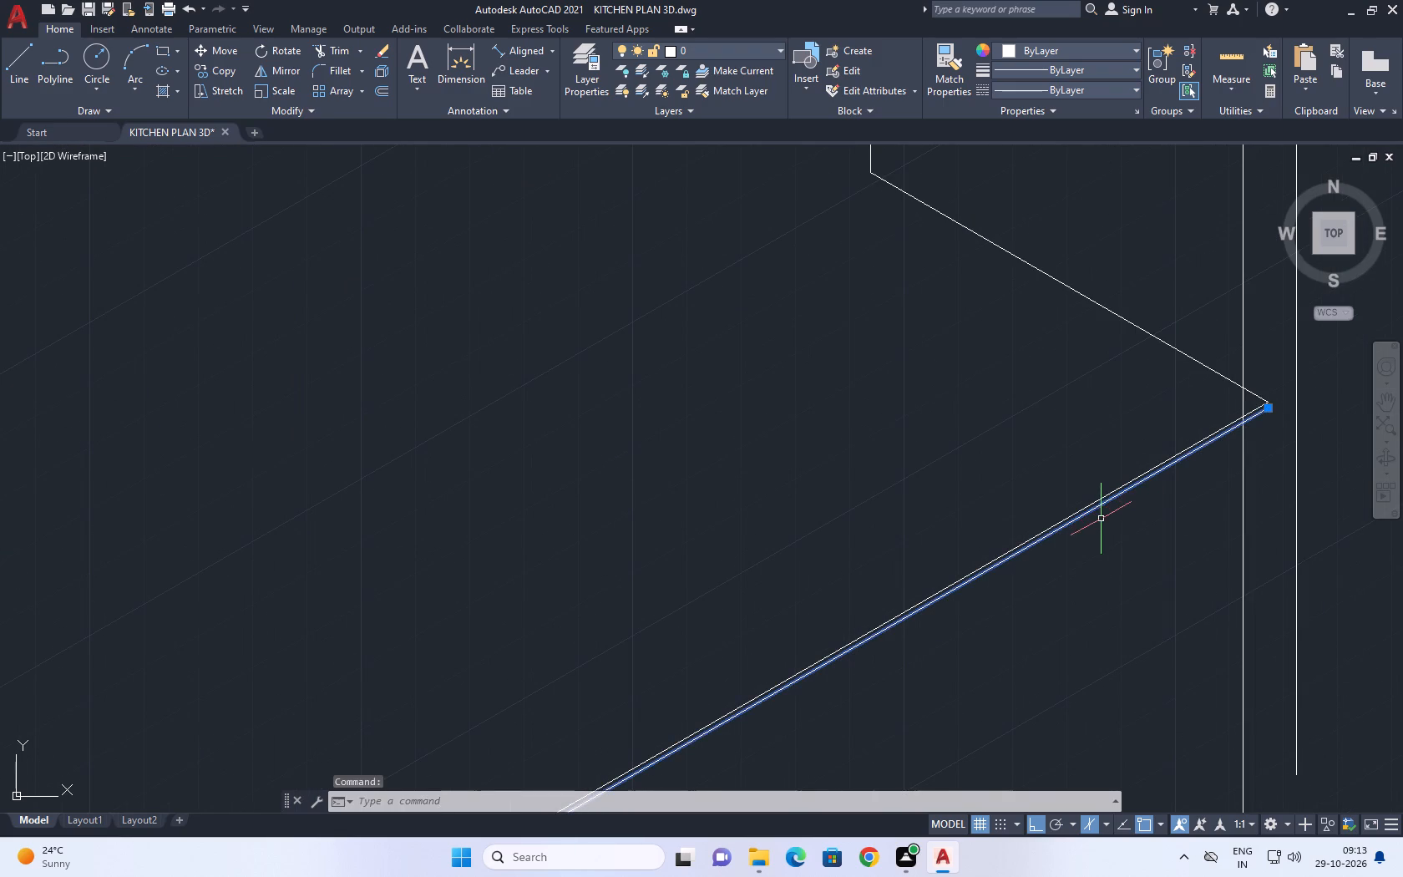
pyautogui.press('Delete')
# Copy the remaining long outer floor-edge line 1 unit straight up to give the edge thickness.
pyautogui.moveTo(1101, 540); pyautogui.dragTo(1062, 493)
pyautogui.click(1031, 471)
pyautogui.press('c')
pyautogui.press('o')
pyautogui.press('space')
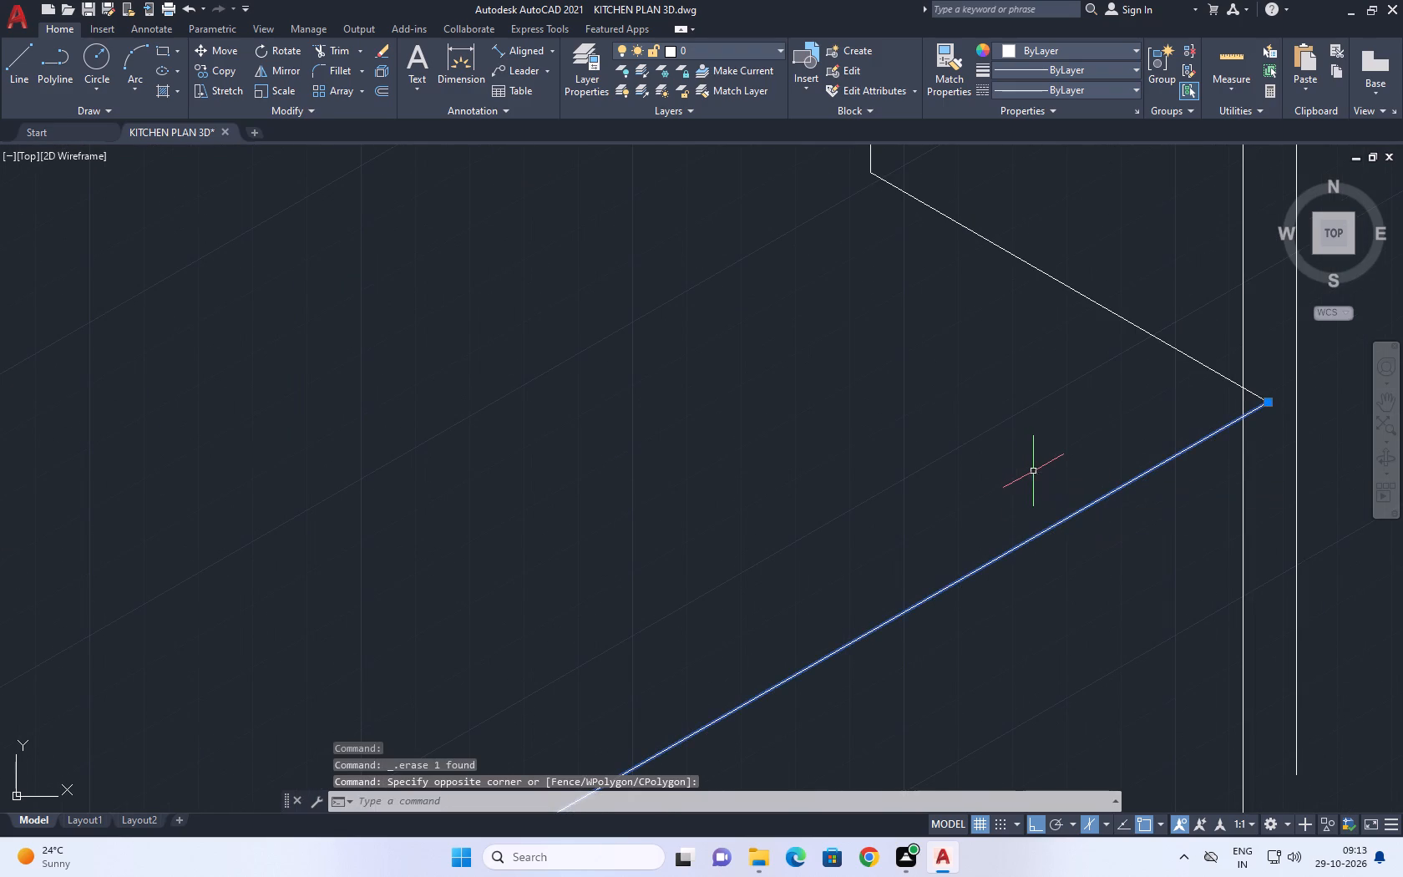
pyautogui.click(973, 597)
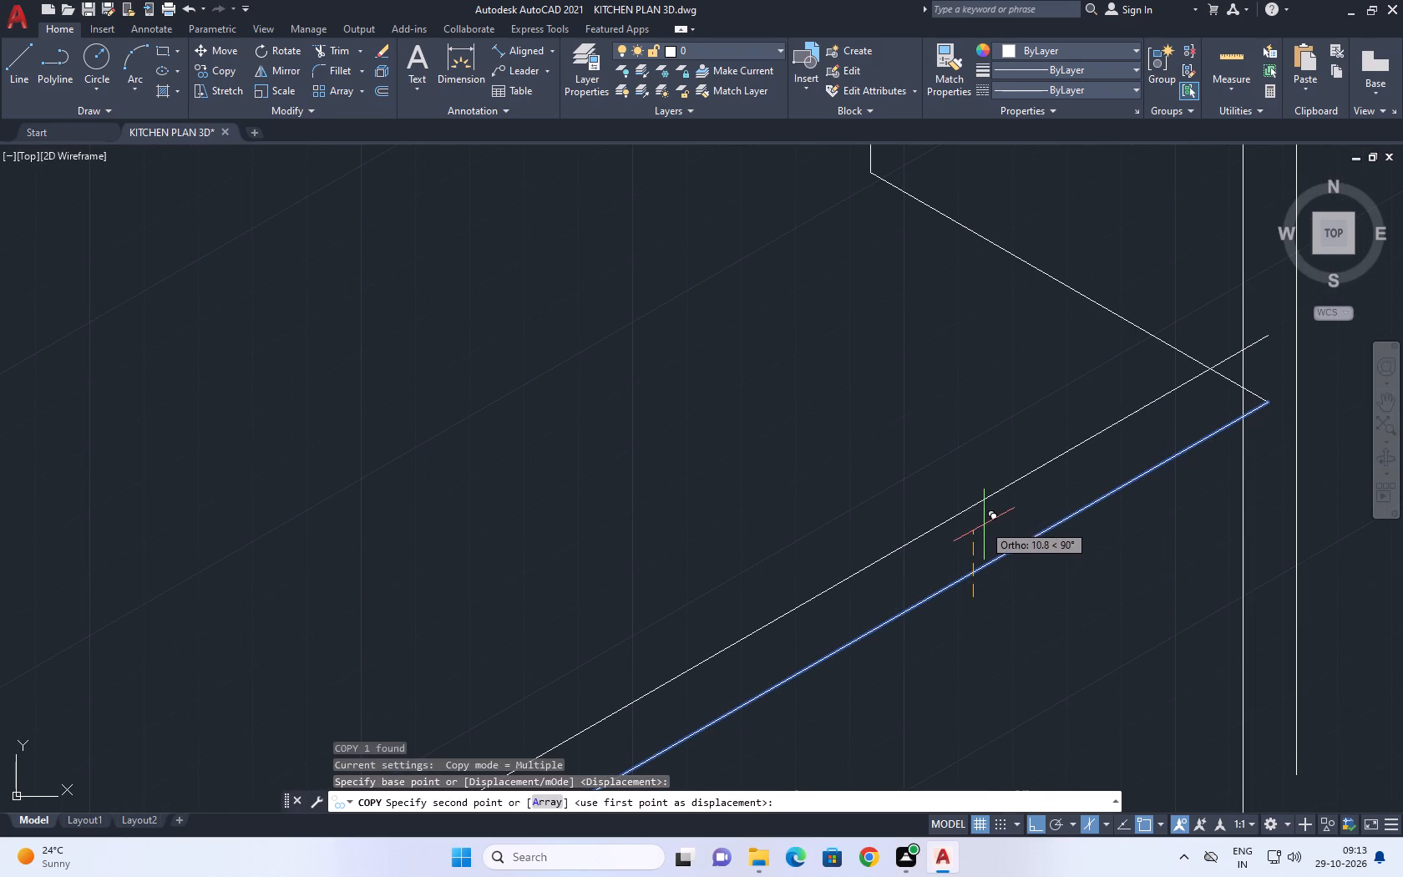
pyautogui.press('1')
pyautogui.press('space')
pyautogui.scroll(-4, 1055, 493)
pyautogui.press('Escape')
# Copy the floor outline line running from the refrigerator's bottom corner to the front corner 1 unit straight up.
pyautogui.scroll(1, 776, 612)
pyautogui.click(776, 593)
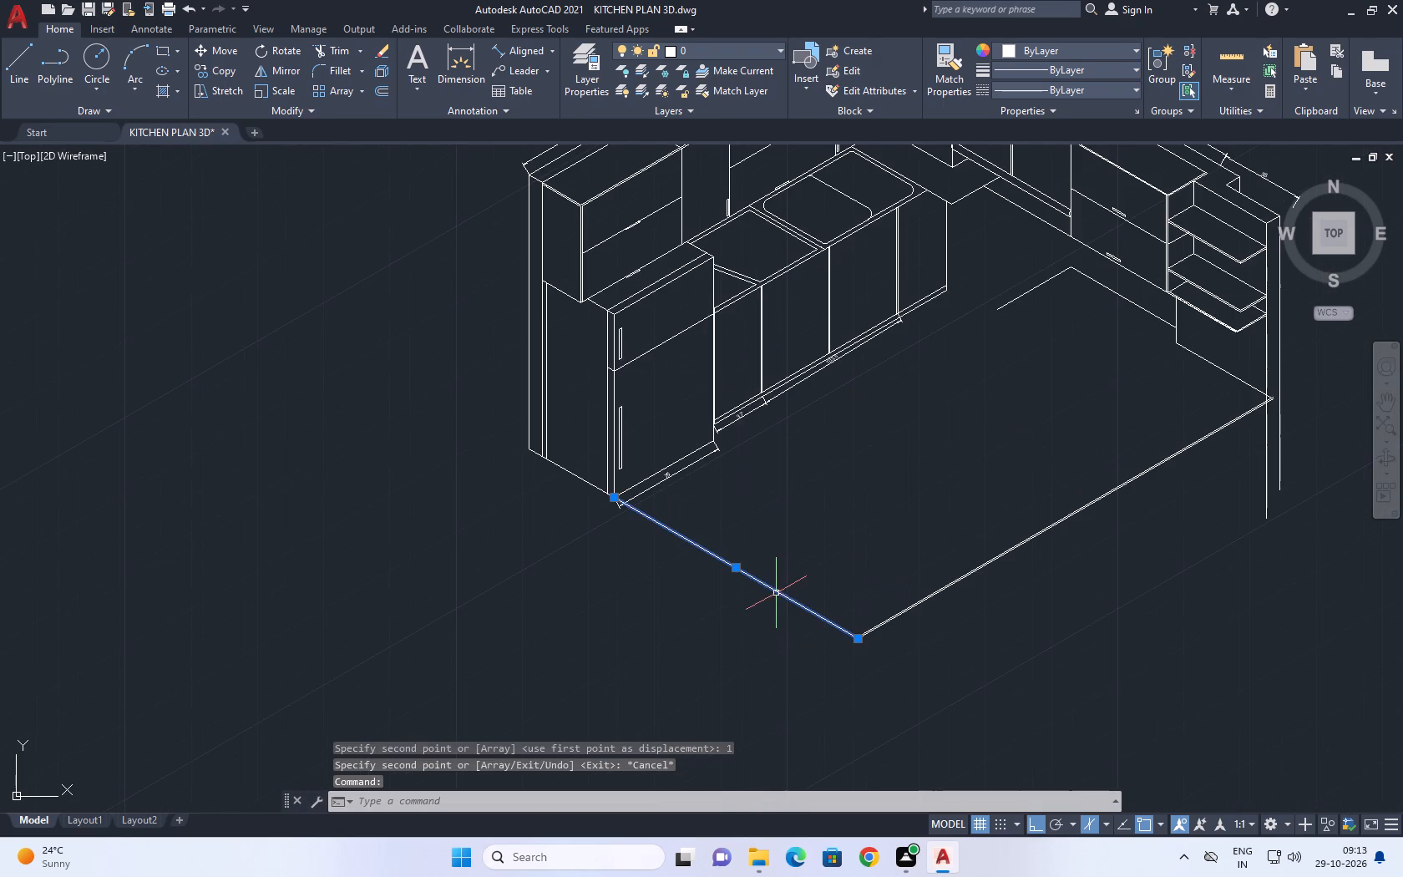
pyautogui.press('c')
pyautogui.write('o')
pyautogui.press('space')
pyautogui.click(773, 580)
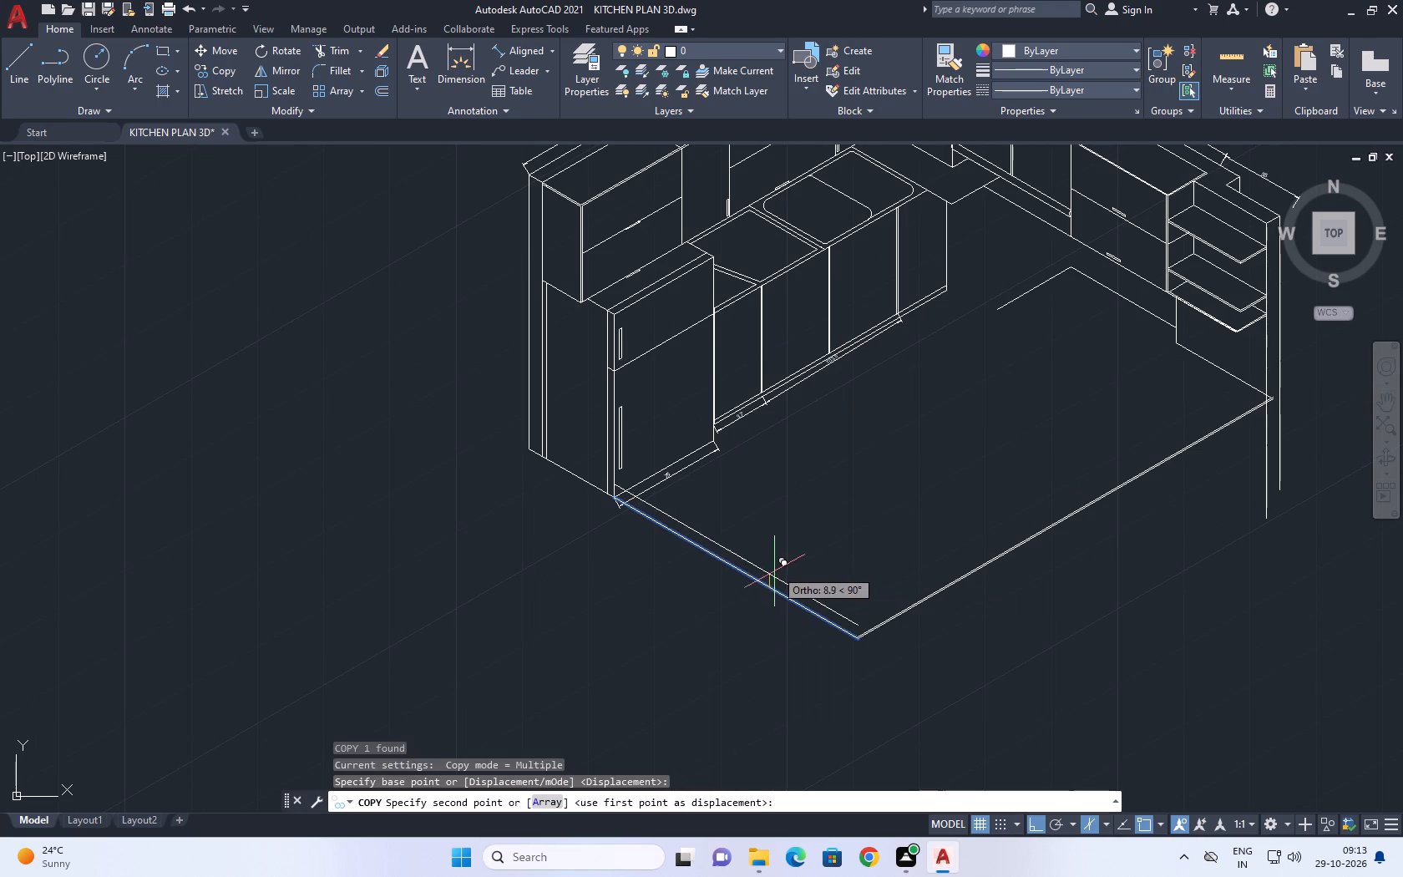
pyautogui.write('1')
pyautogui.press('space')
pyautogui.press('Escape')
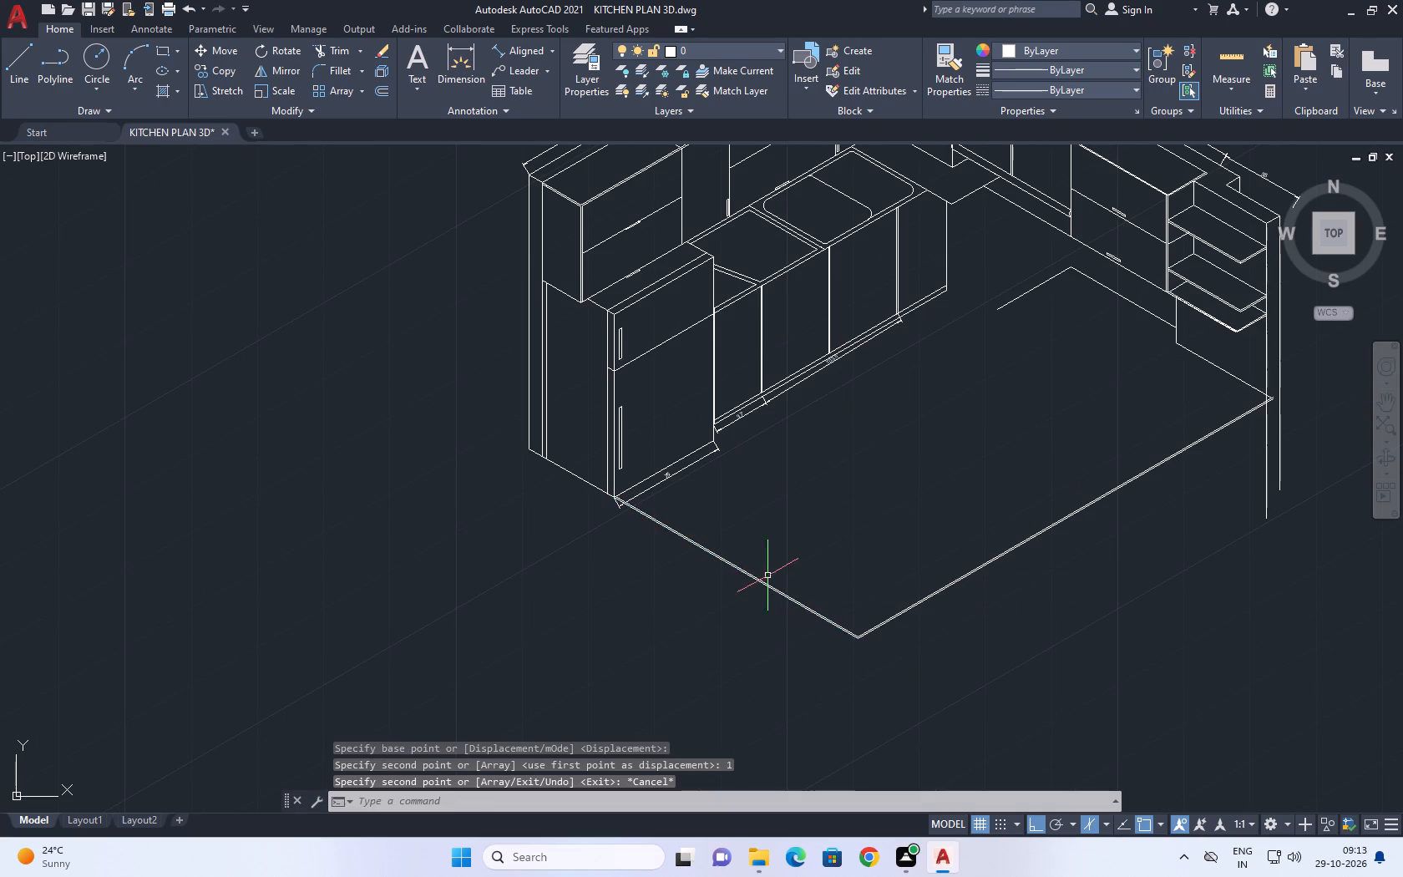
# Examine the doubled floor edge at the refrigerator, at the front corner and at its shelf-side end.
pyautogui.scroll(2, 636, 509)
pyautogui.moveTo(996, 523); pyautogui.dragTo(912, 337, button='middle')
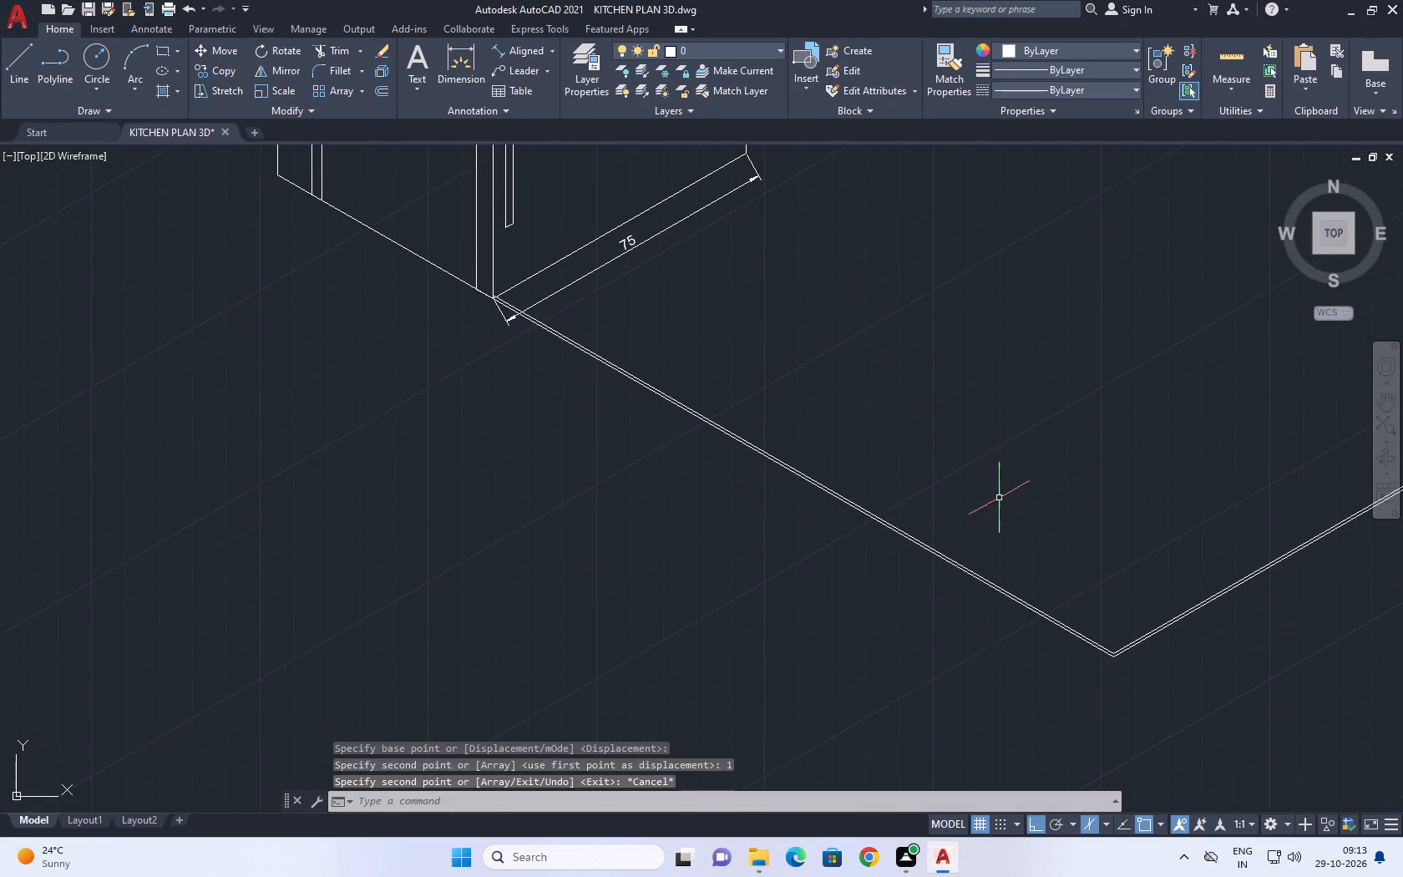
pyautogui.scroll(-4, 999, 501)
pyautogui.moveTo(1097, 504); pyautogui.dragTo(934, 499, button='middle')
pyautogui.scroll(7, 1000, 428)
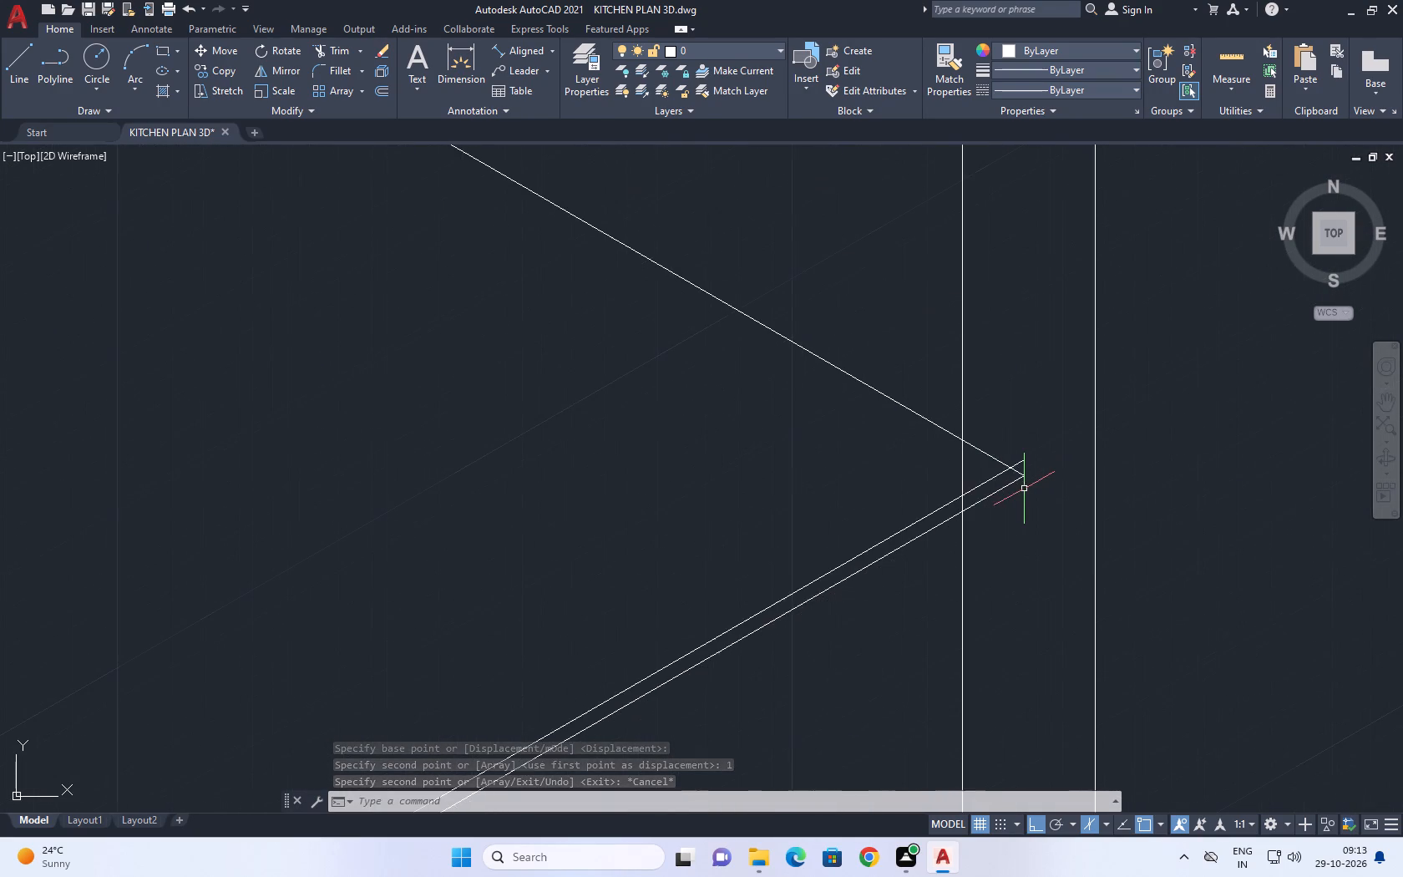
pyautogui.moveTo(990, 467); pyautogui.dragTo(1069, 507, button='middle')
pyautogui.scroll(-2, 1069, 507)
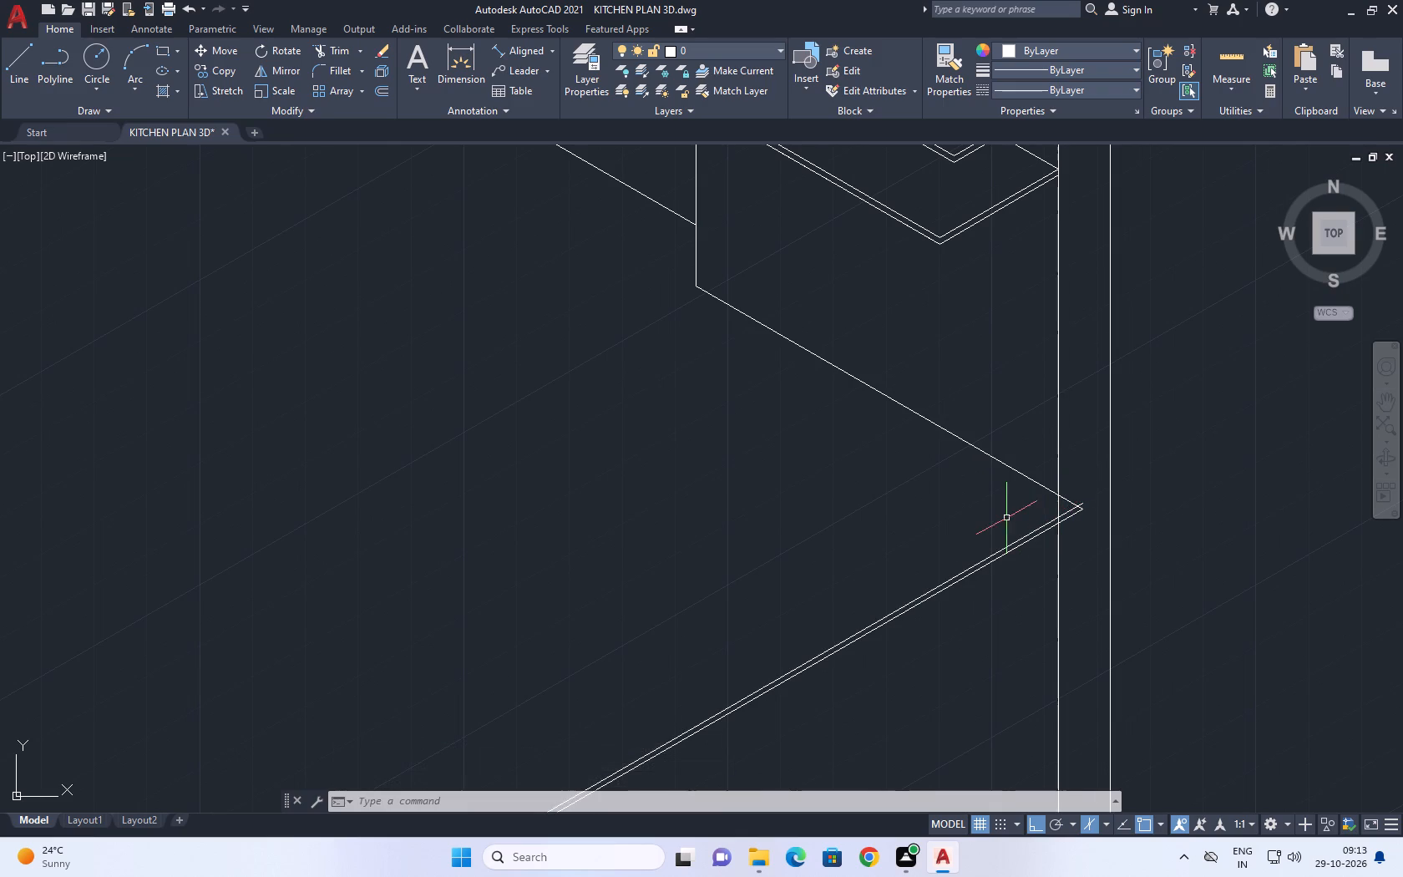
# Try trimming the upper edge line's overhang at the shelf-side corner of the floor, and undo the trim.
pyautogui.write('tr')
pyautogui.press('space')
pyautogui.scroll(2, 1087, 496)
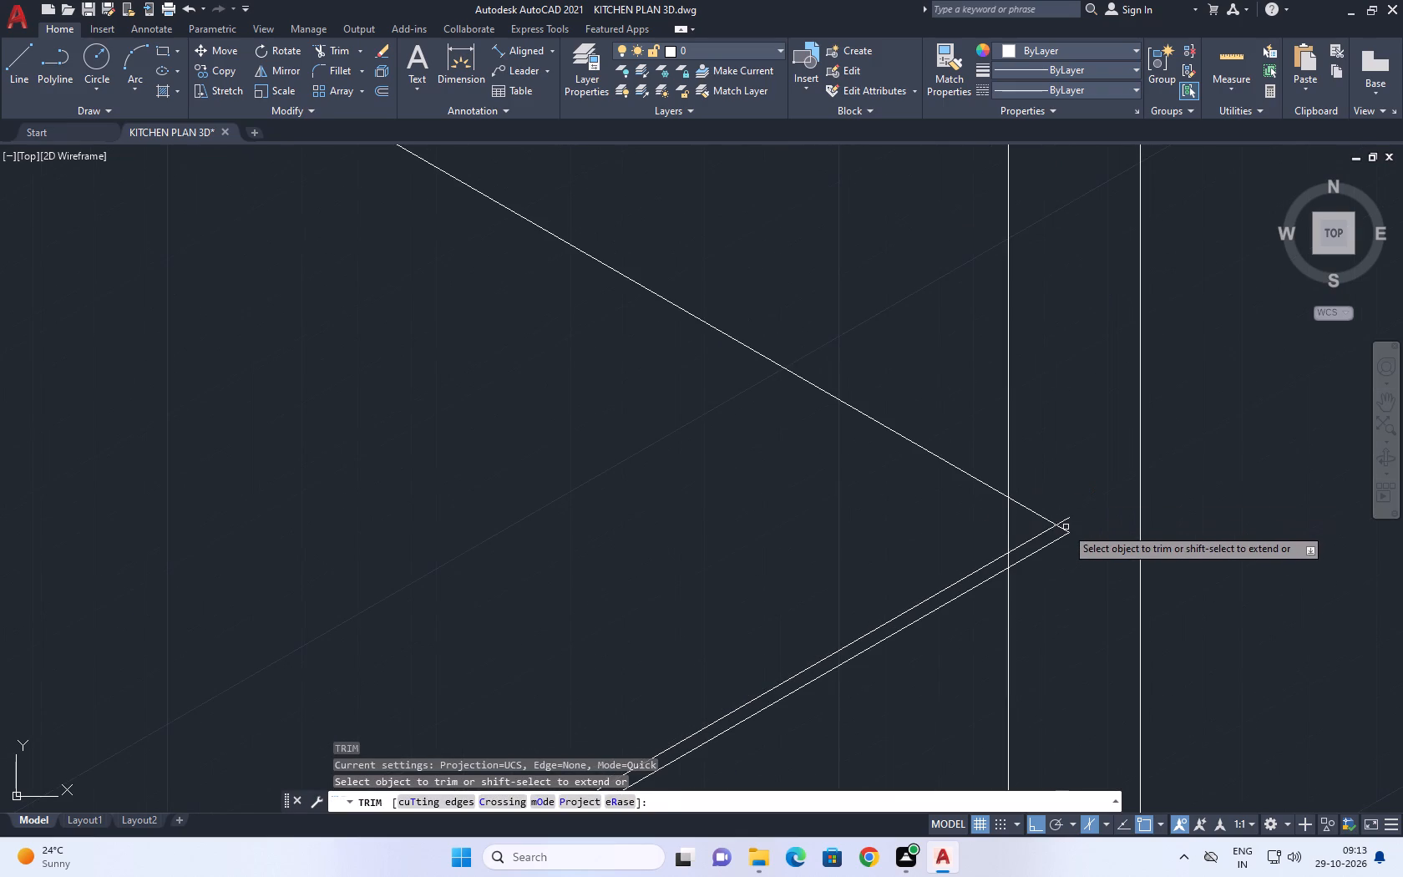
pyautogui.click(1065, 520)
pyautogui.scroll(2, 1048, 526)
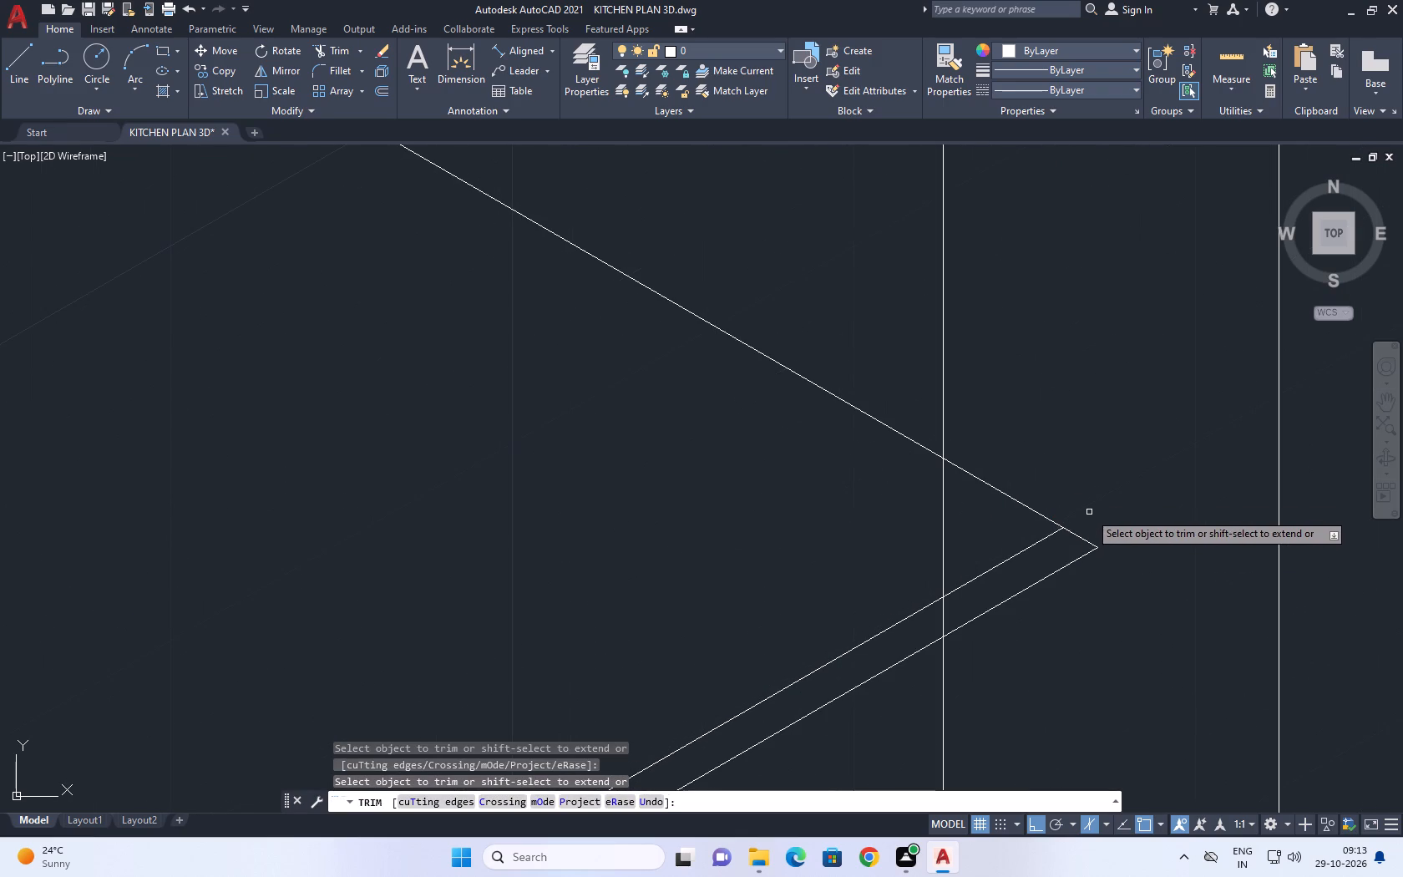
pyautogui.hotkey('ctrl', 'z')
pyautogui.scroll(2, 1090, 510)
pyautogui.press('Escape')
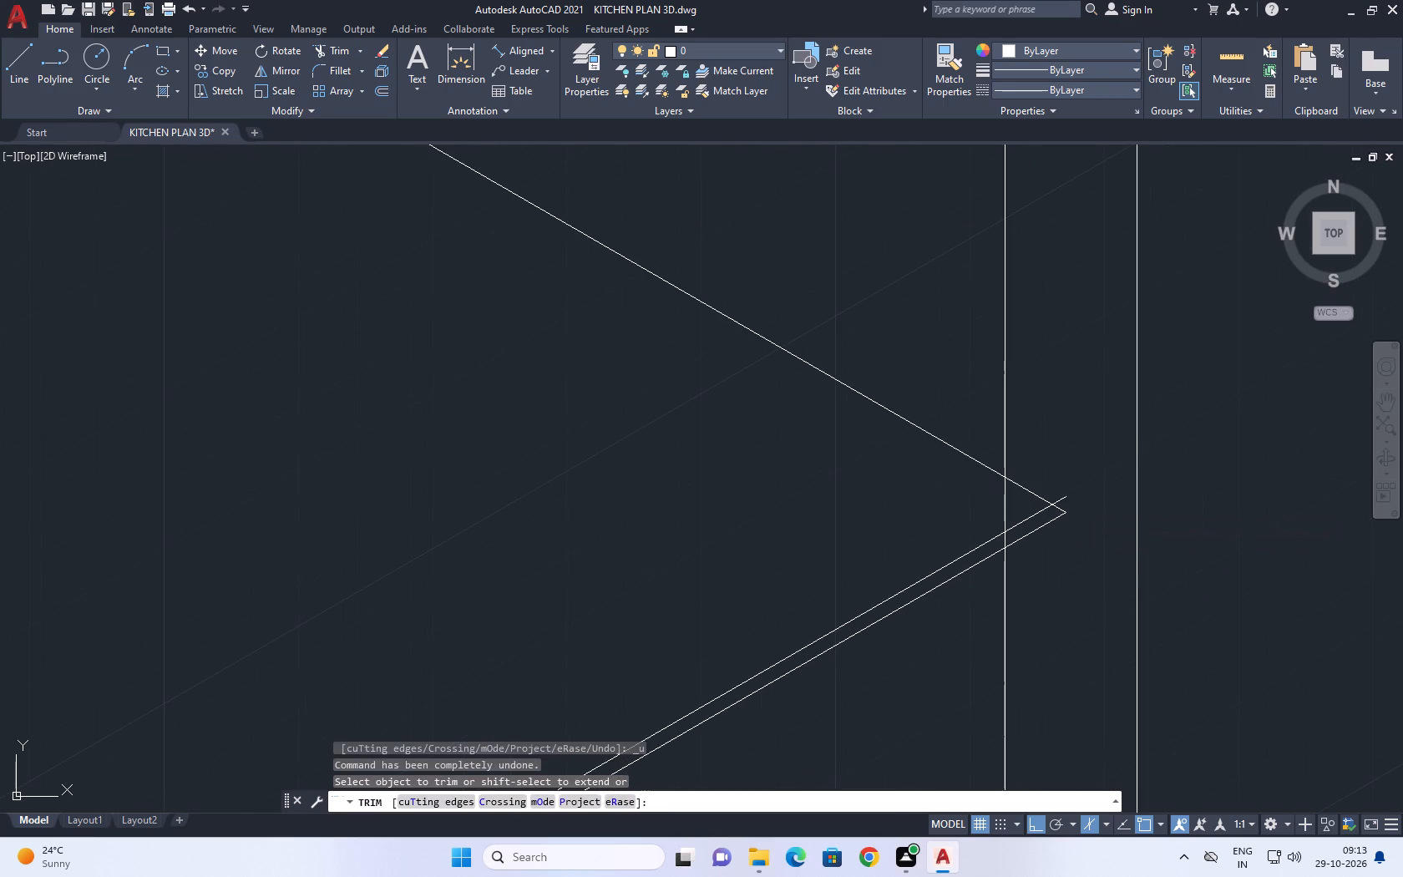
# Draw a short vertical line closing the shelf-side end of the doubled floor edge, joining the upper and lower line ends.
pyautogui.write('l')
pyautogui.press('space')
pyautogui.scroll(2, 1079, 512)
pyautogui.click(1041, 476)
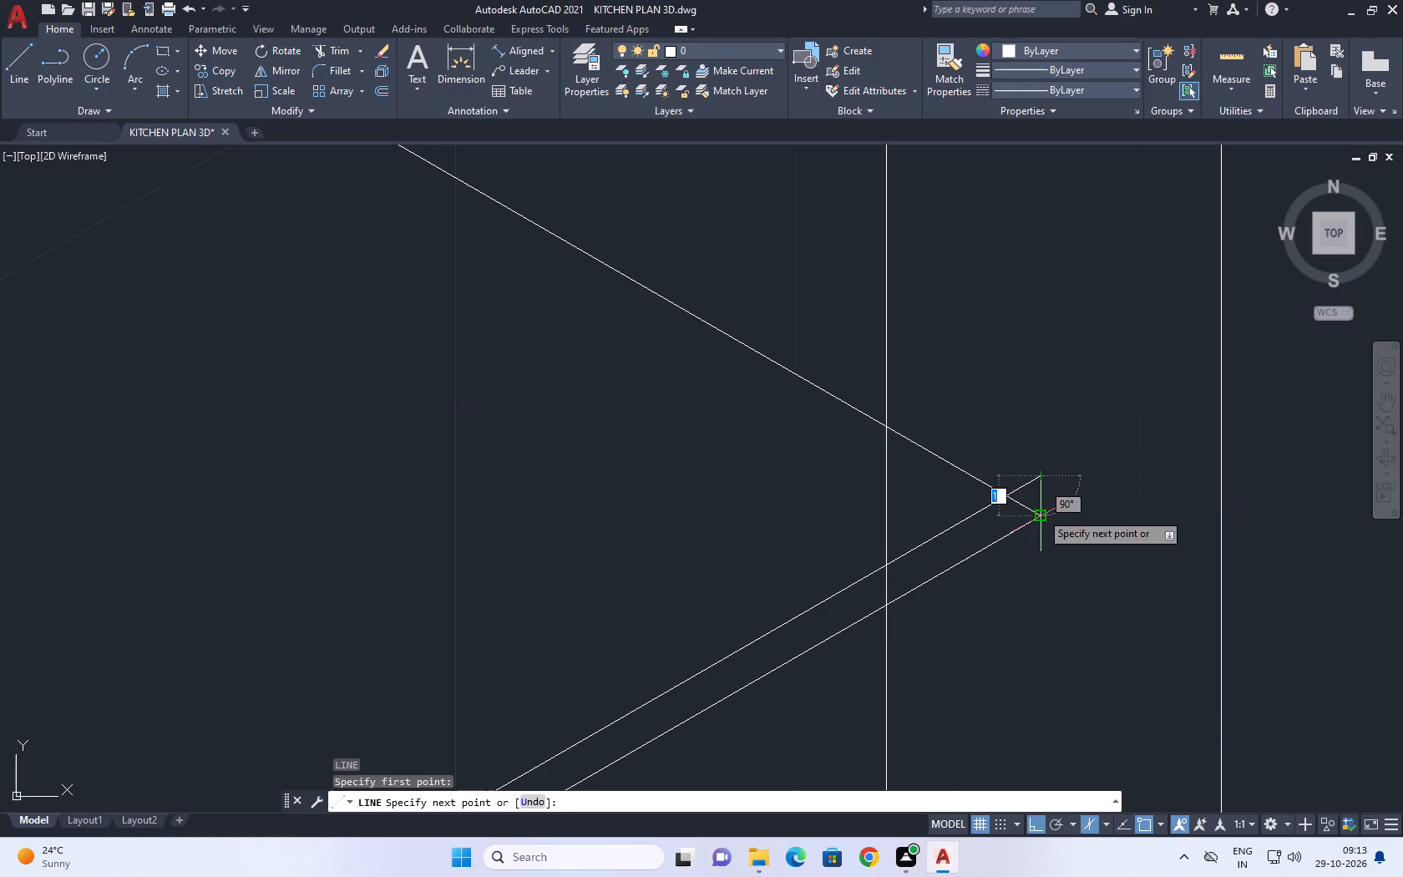
pyautogui.click(1041, 513)
pyautogui.scroll(-4, 1048, 451)
pyautogui.press('Escape')
# Move the floor line below the shelves straight up so its outer end meets the upper edge line's endpoint.
pyautogui.scroll(-3, 1056, 440)
pyautogui.moveTo(808, 494); pyautogui.dragTo(855, 554, button='middle')
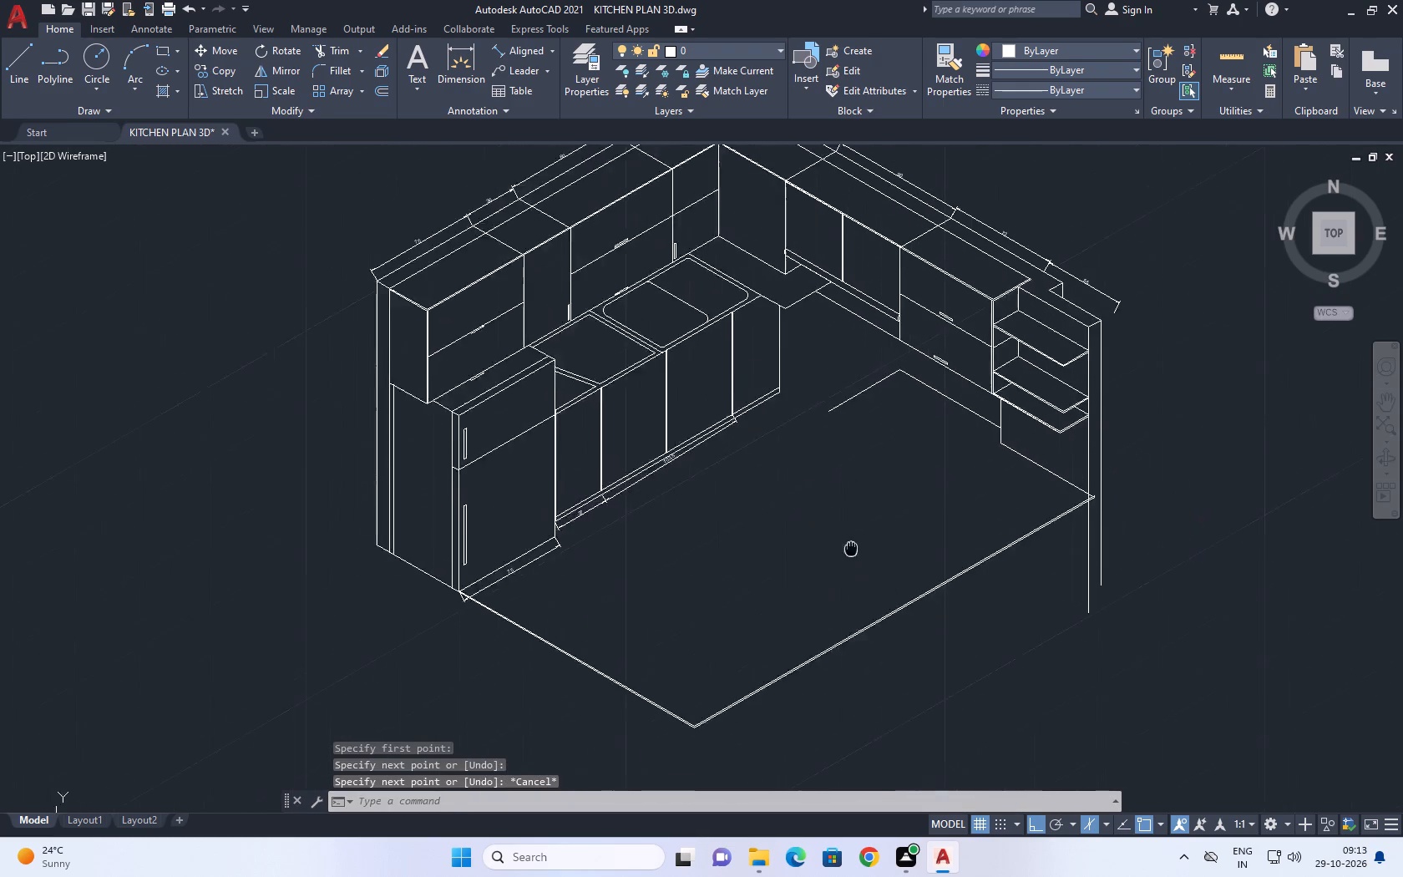
pyautogui.moveTo(855, 554); pyautogui.dragTo(952, 614, button='middle')
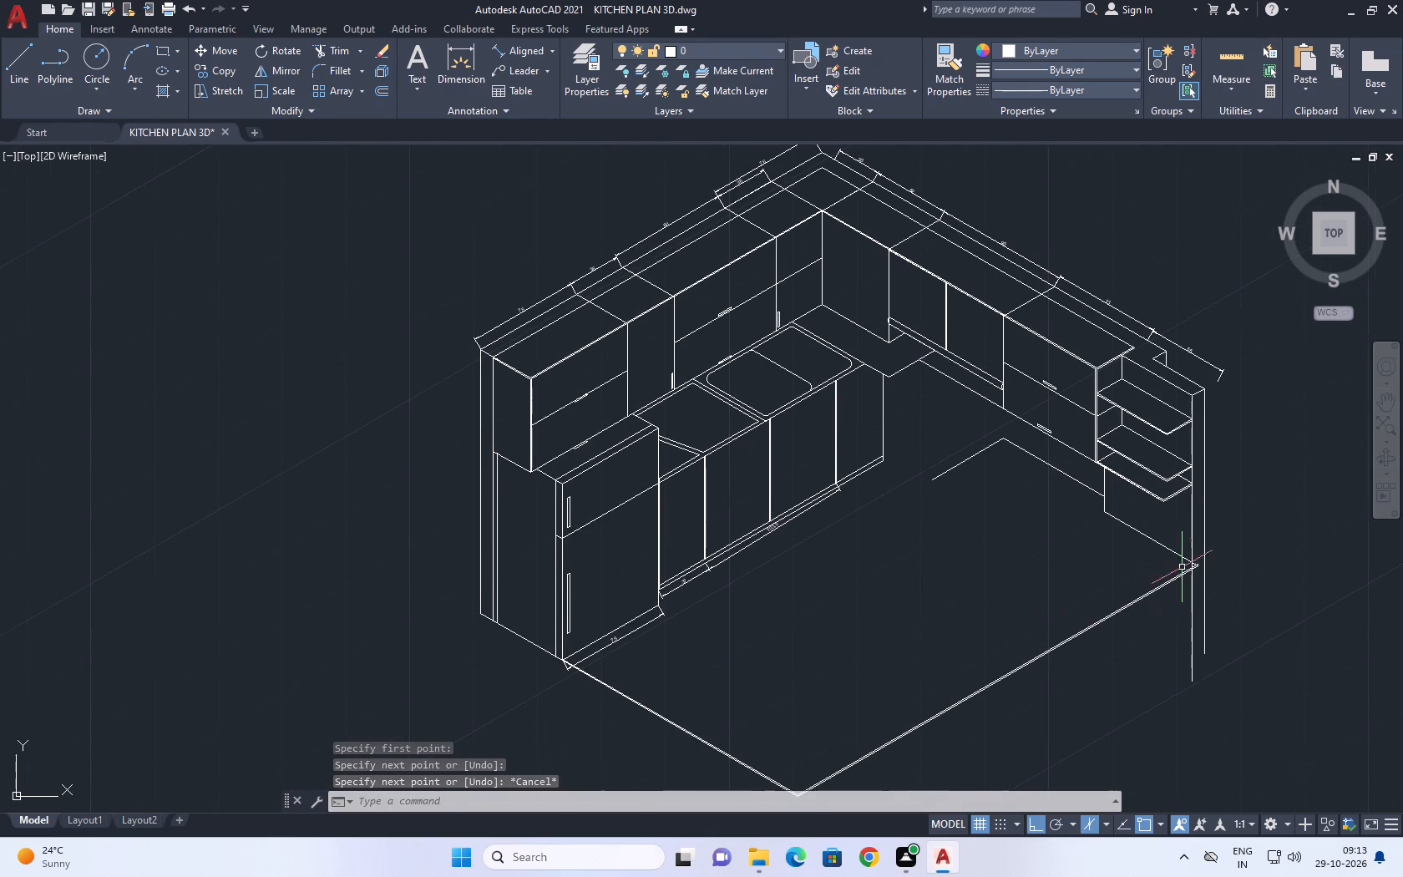
pyautogui.scroll(3, 1182, 565)
pyautogui.click(1163, 516)
pyautogui.click(1106, 525)
pyautogui.moveTo(1060, 505); pyautogui.dragTo(900, 590, button='middle')
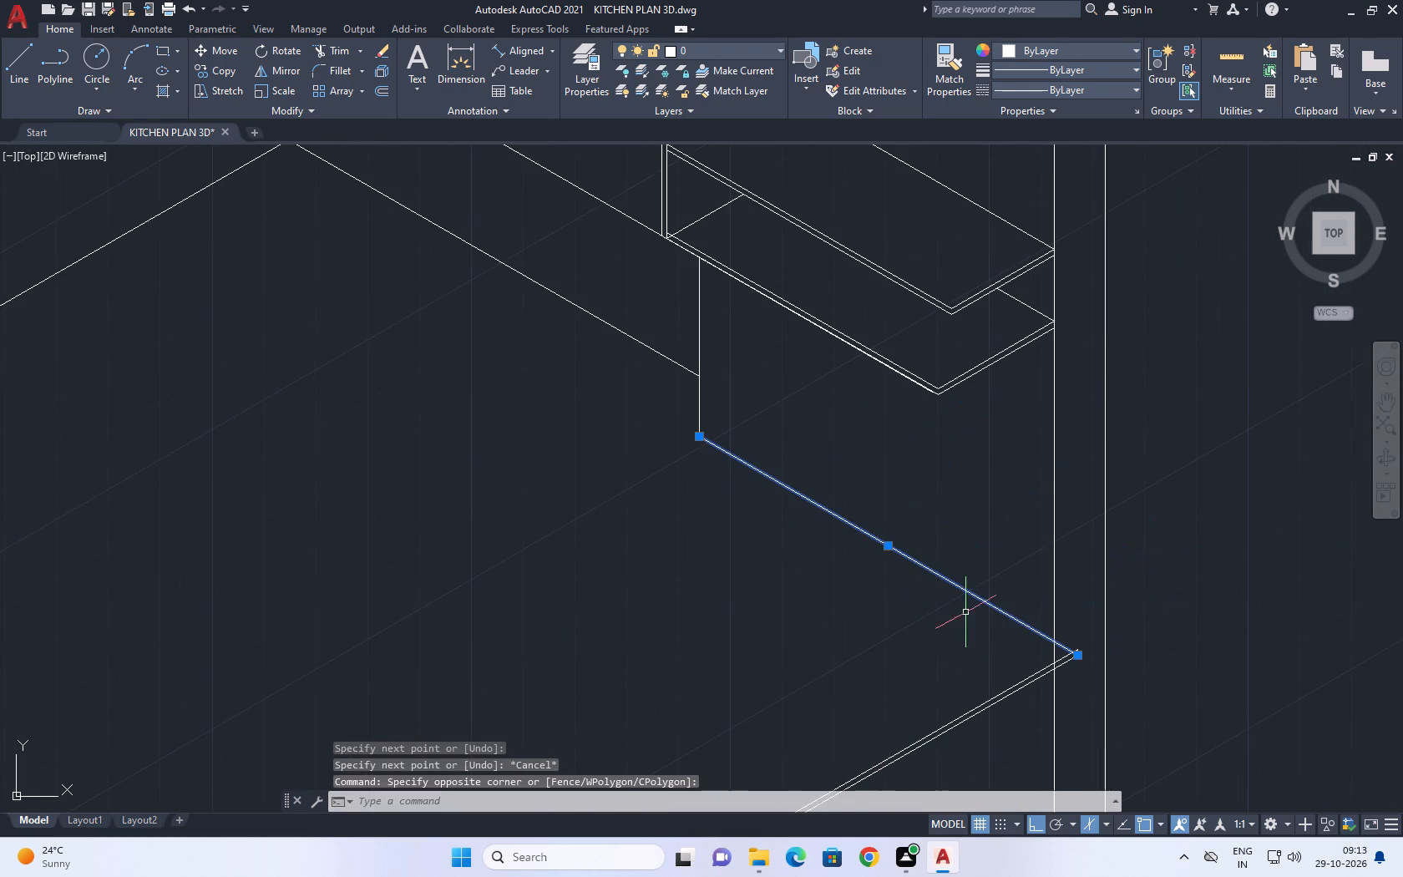
pyautogui.press('m')
pyautogui.press('space')
pyautogui.scroll(4, 1086, 637)
pyautogui.click(1036, 743)
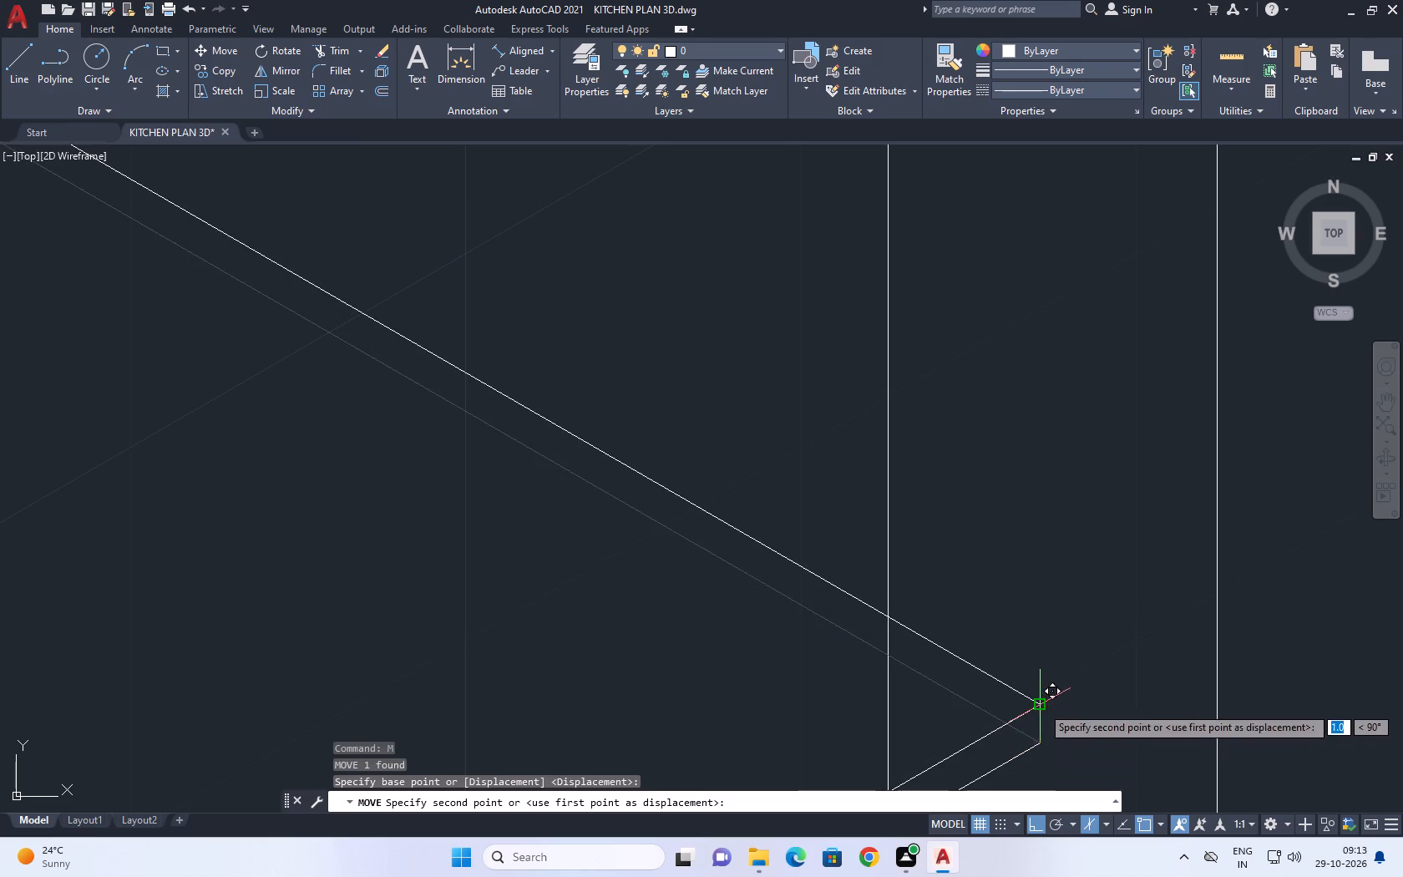
pyautogui.click(1041, 705)
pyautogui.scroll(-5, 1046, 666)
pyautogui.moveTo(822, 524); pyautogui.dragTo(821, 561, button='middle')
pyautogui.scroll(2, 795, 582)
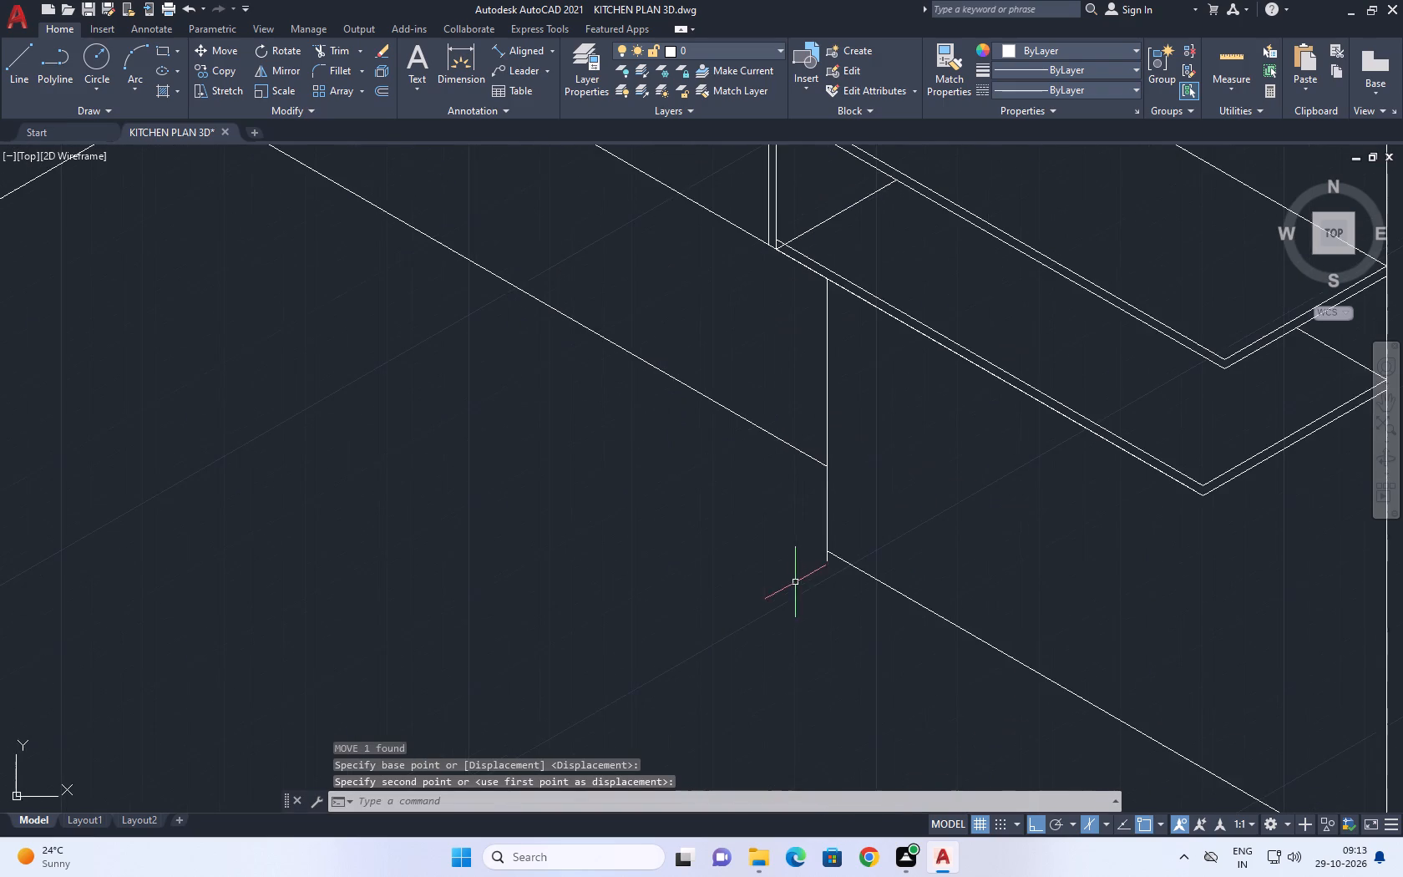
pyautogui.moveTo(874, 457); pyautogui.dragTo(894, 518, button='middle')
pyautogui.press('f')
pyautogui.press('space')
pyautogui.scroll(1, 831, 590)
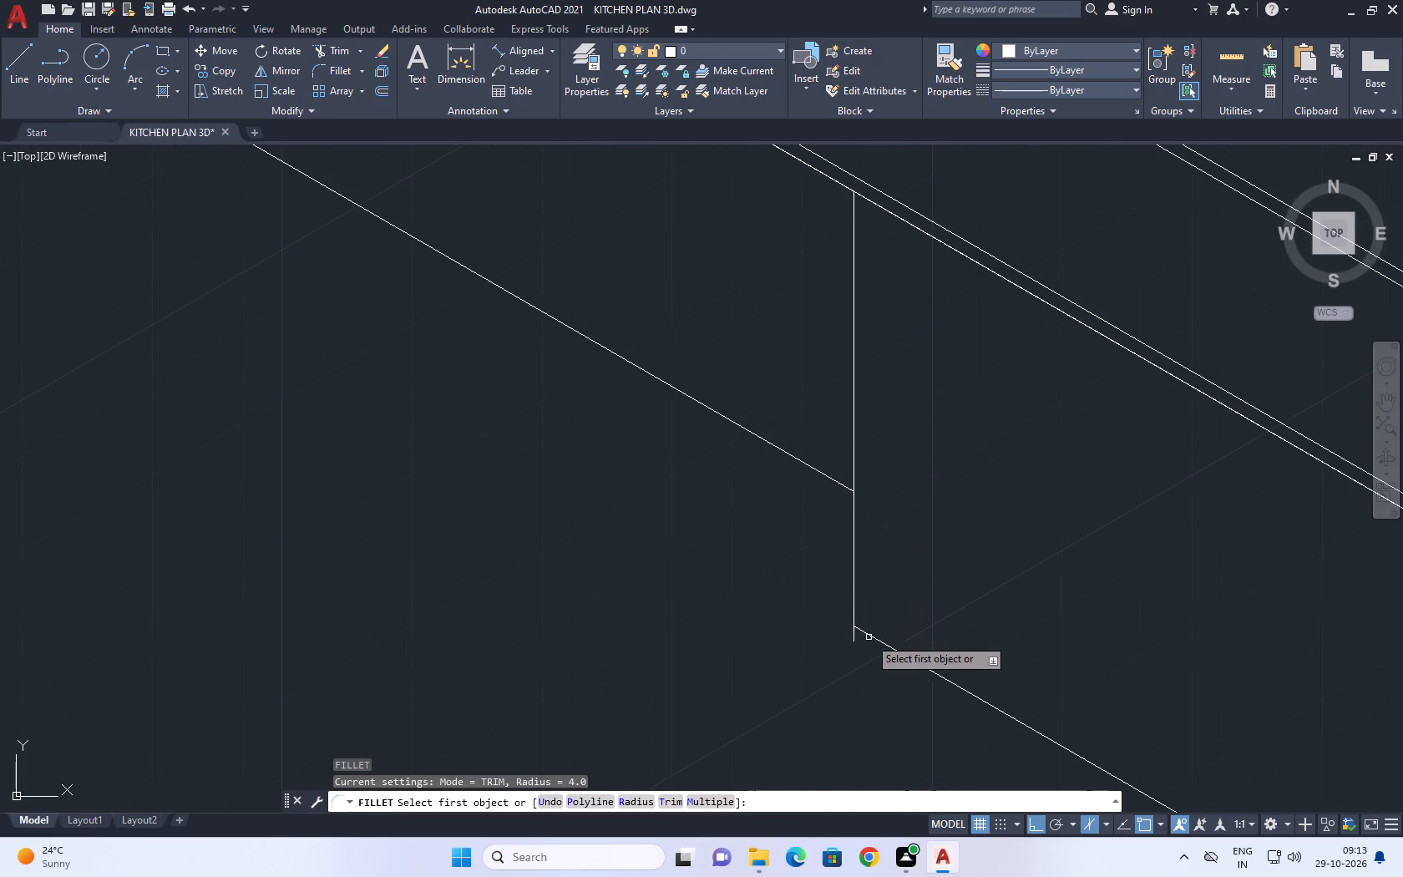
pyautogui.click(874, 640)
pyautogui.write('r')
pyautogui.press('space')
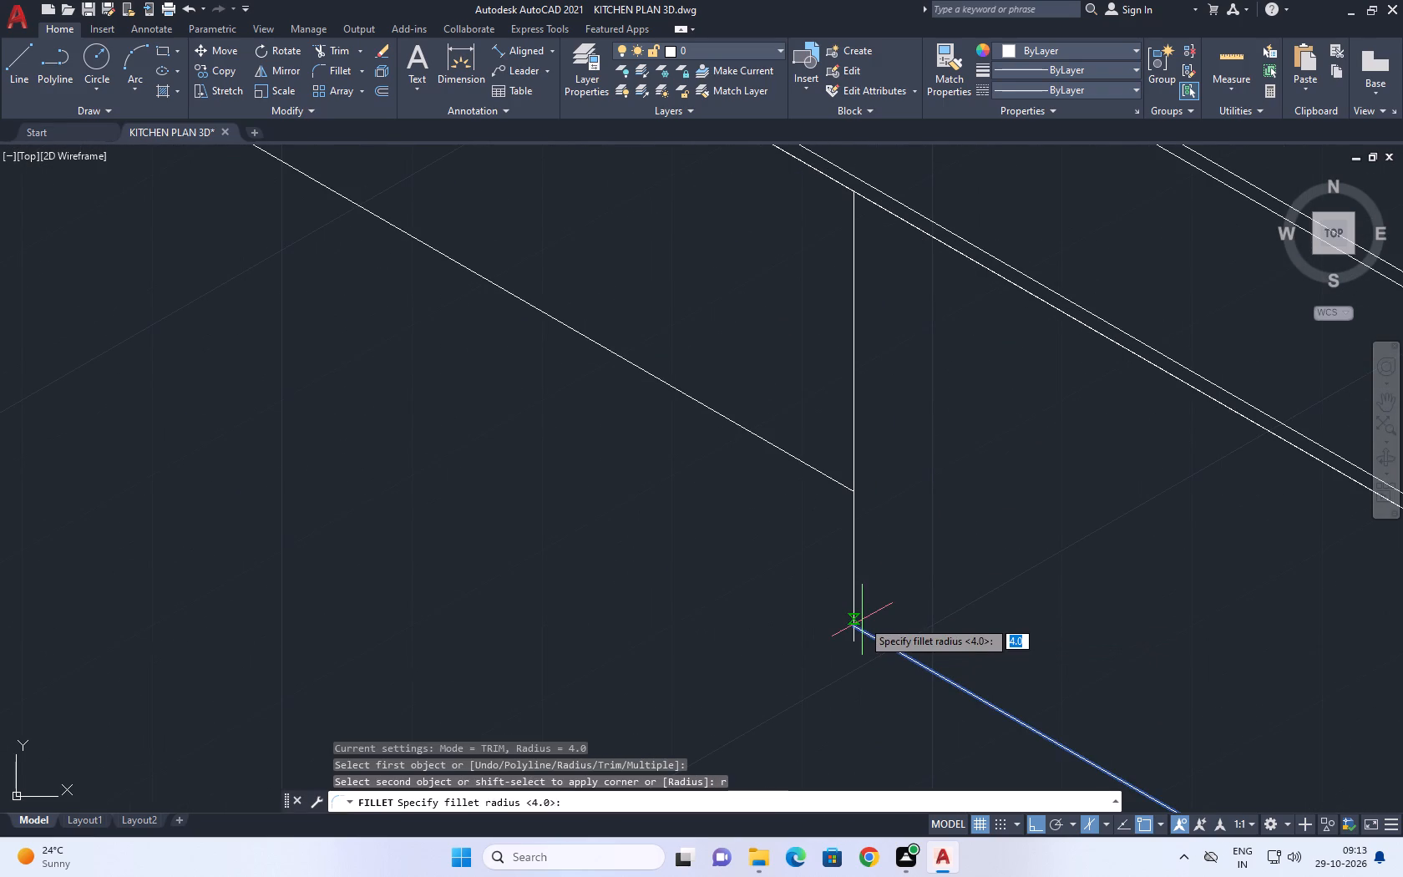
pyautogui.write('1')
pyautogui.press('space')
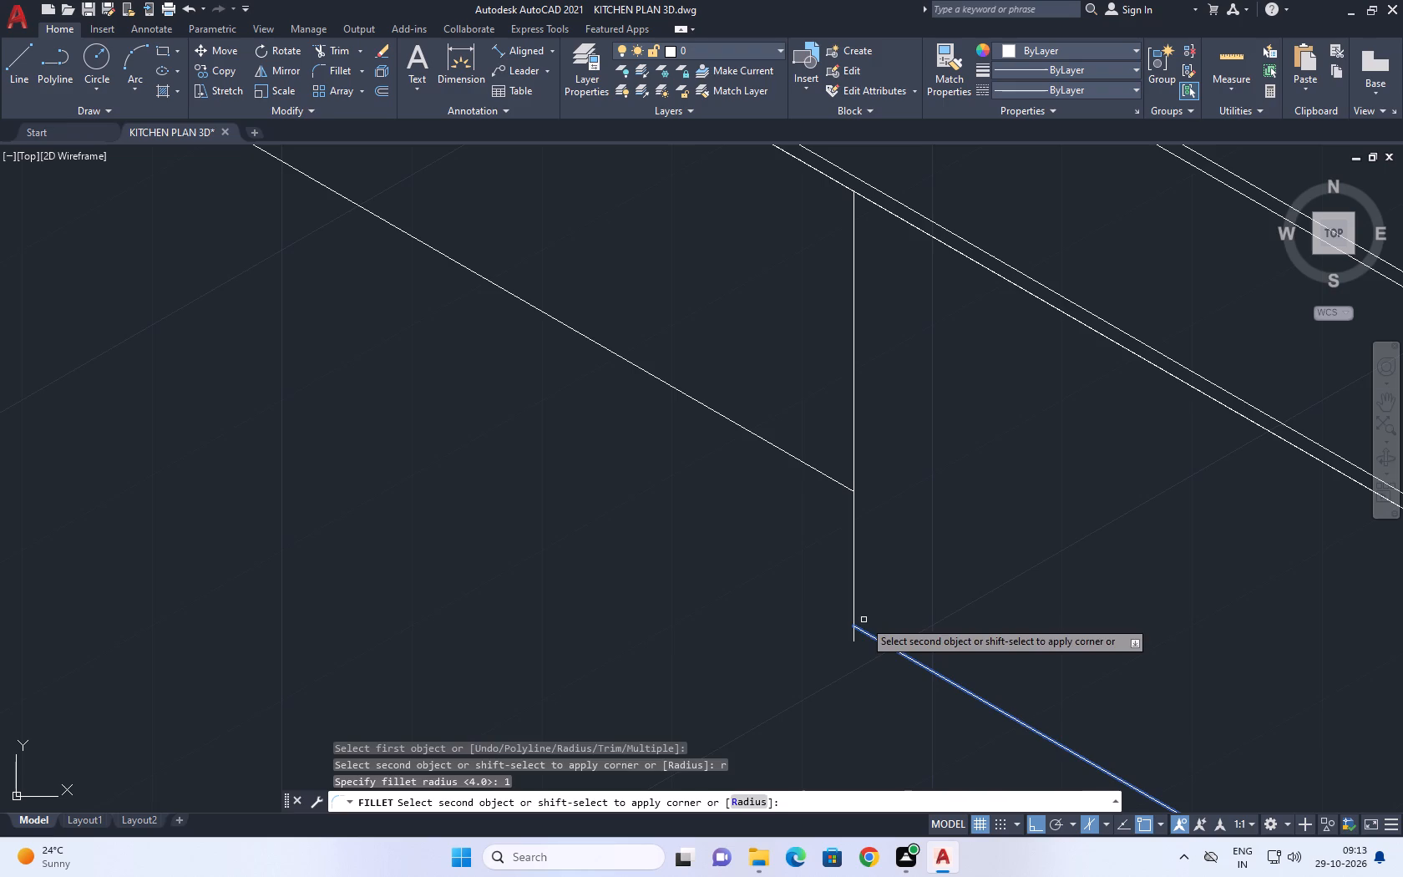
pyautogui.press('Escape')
# Fillet the vertical line below the shelves and the moved floor line with radius 0 to form a clean corner.
pyautogui.write('f r')
pyautogui.press('space')
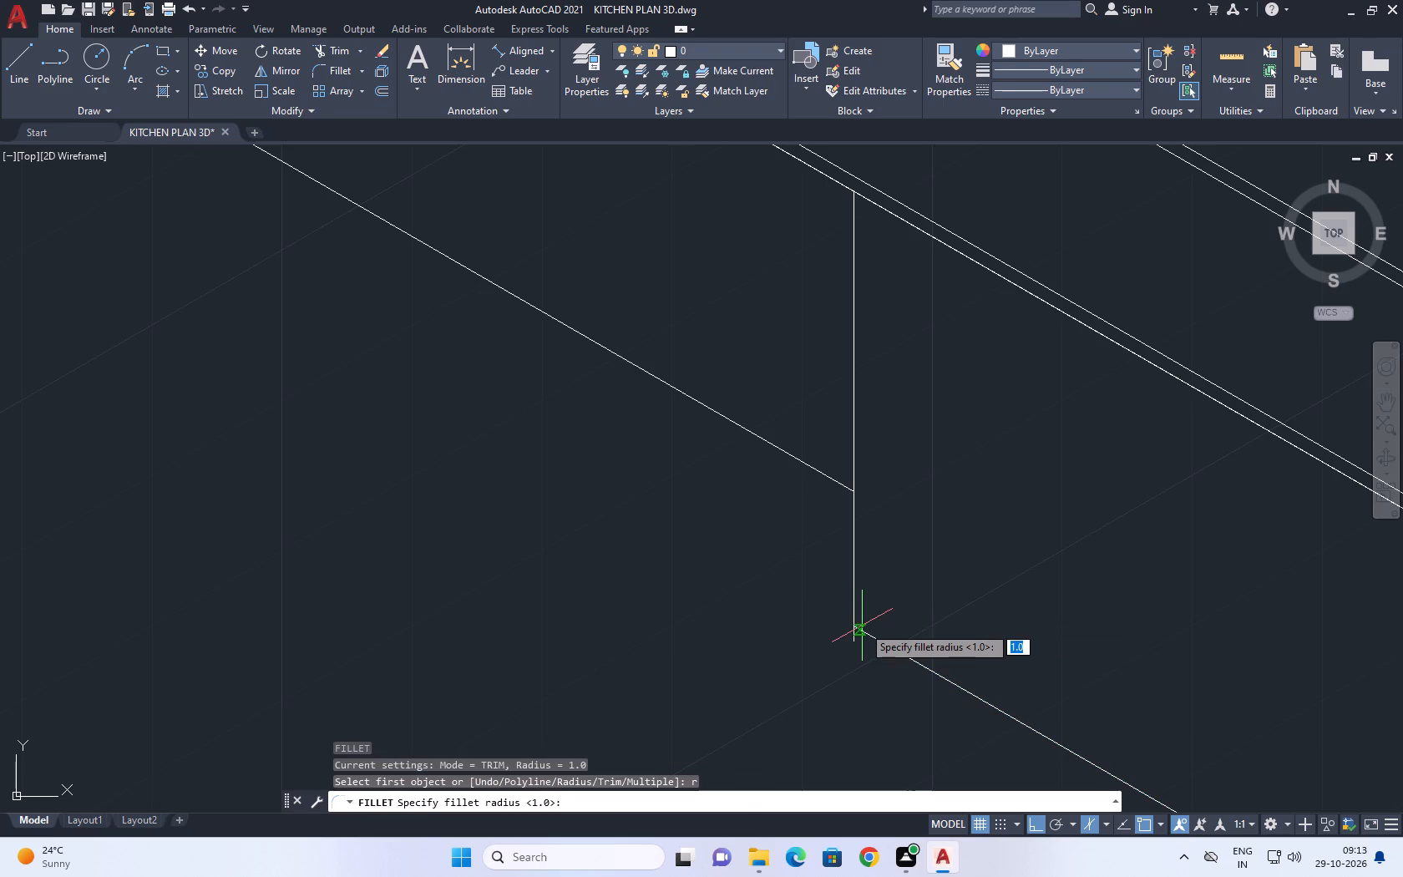
pyautogui.press('0')
pyautogui.hotkey('ctrl', 'alt', 'space')
pyautogui.press('space')
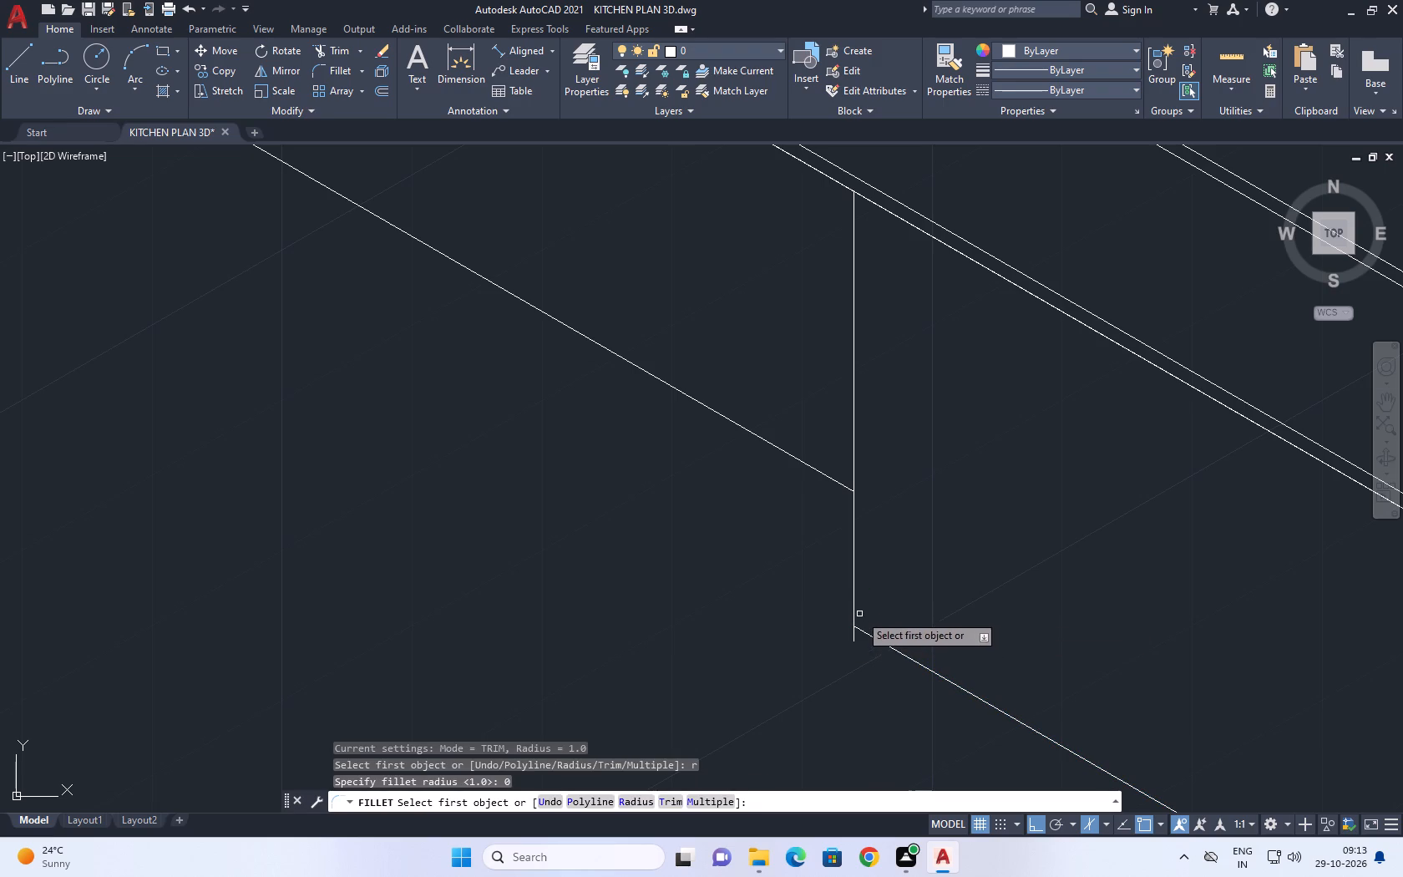
pyautogui.click(854, 605)
pyautogui.click(865, 632)
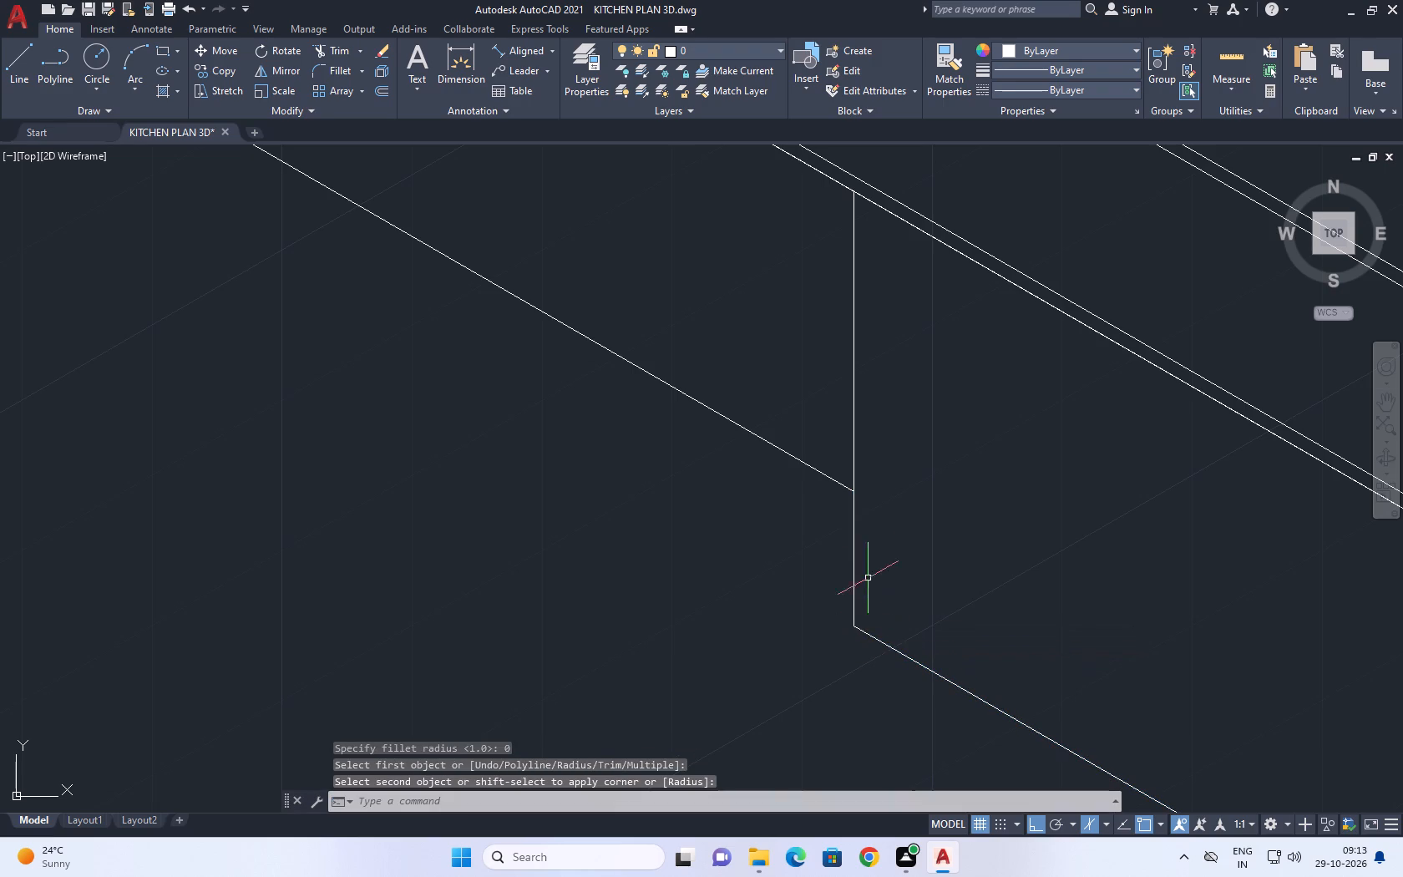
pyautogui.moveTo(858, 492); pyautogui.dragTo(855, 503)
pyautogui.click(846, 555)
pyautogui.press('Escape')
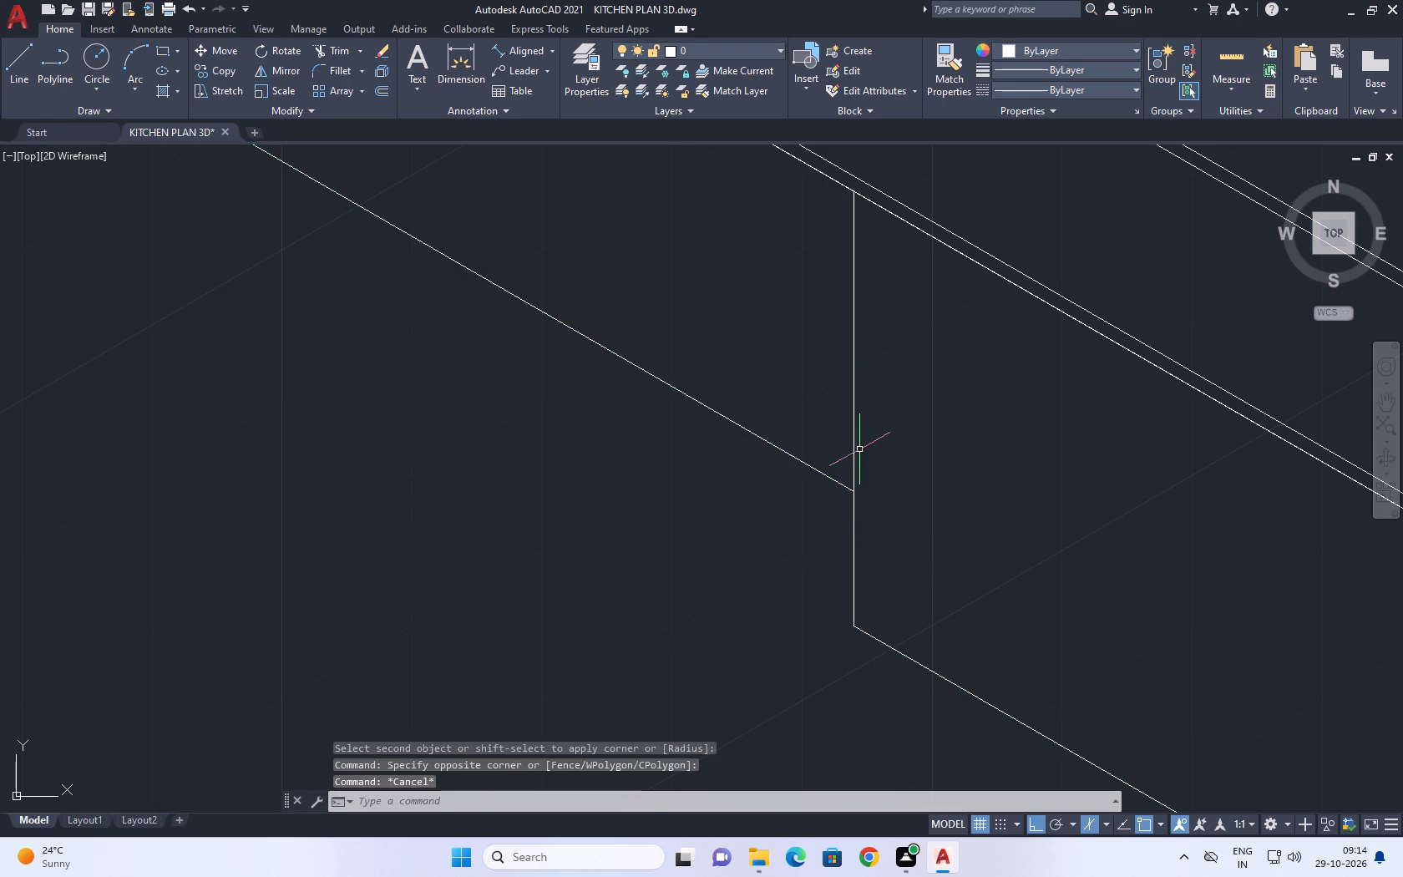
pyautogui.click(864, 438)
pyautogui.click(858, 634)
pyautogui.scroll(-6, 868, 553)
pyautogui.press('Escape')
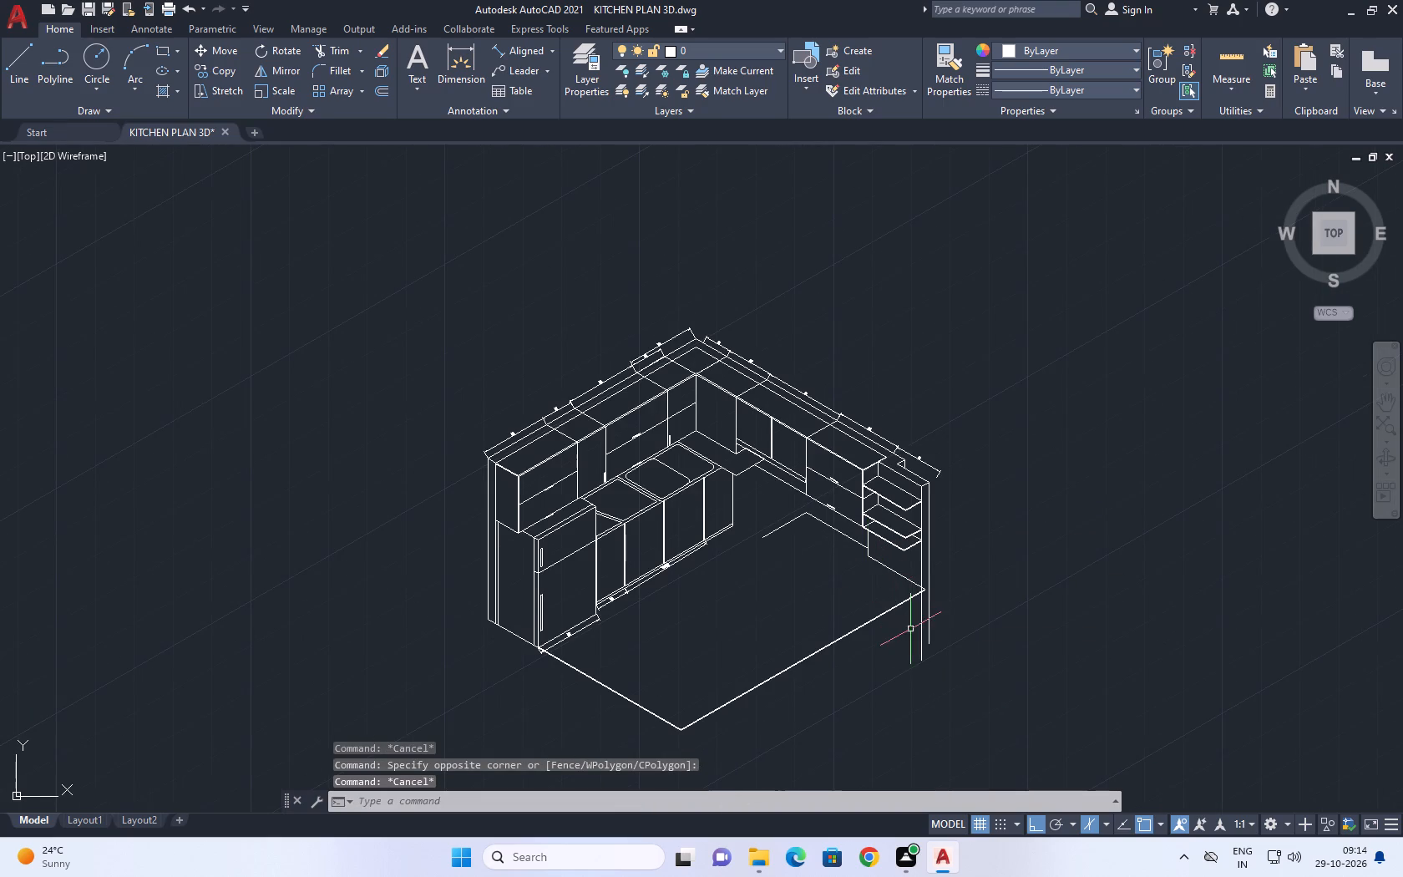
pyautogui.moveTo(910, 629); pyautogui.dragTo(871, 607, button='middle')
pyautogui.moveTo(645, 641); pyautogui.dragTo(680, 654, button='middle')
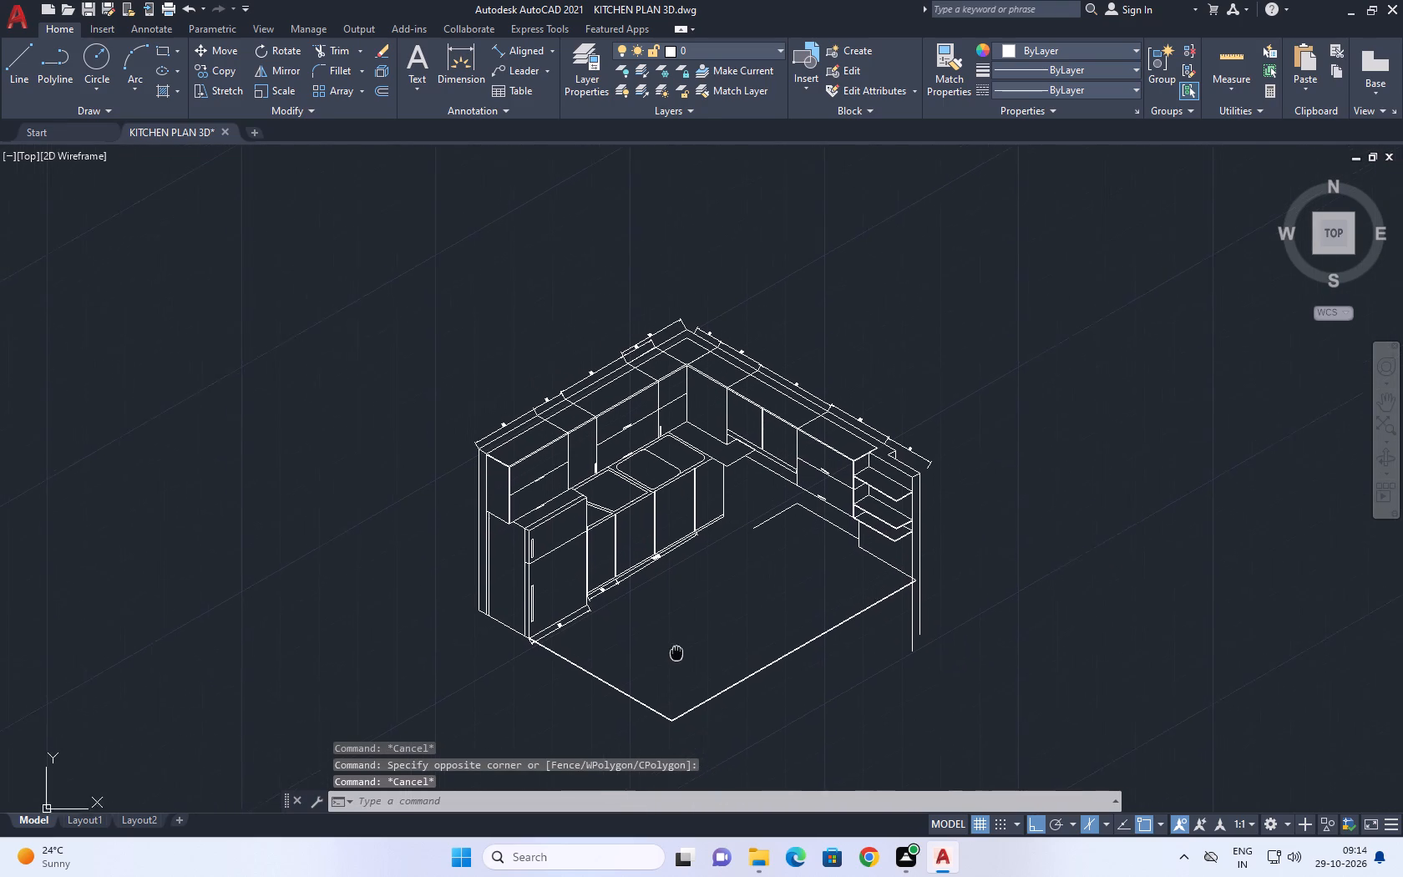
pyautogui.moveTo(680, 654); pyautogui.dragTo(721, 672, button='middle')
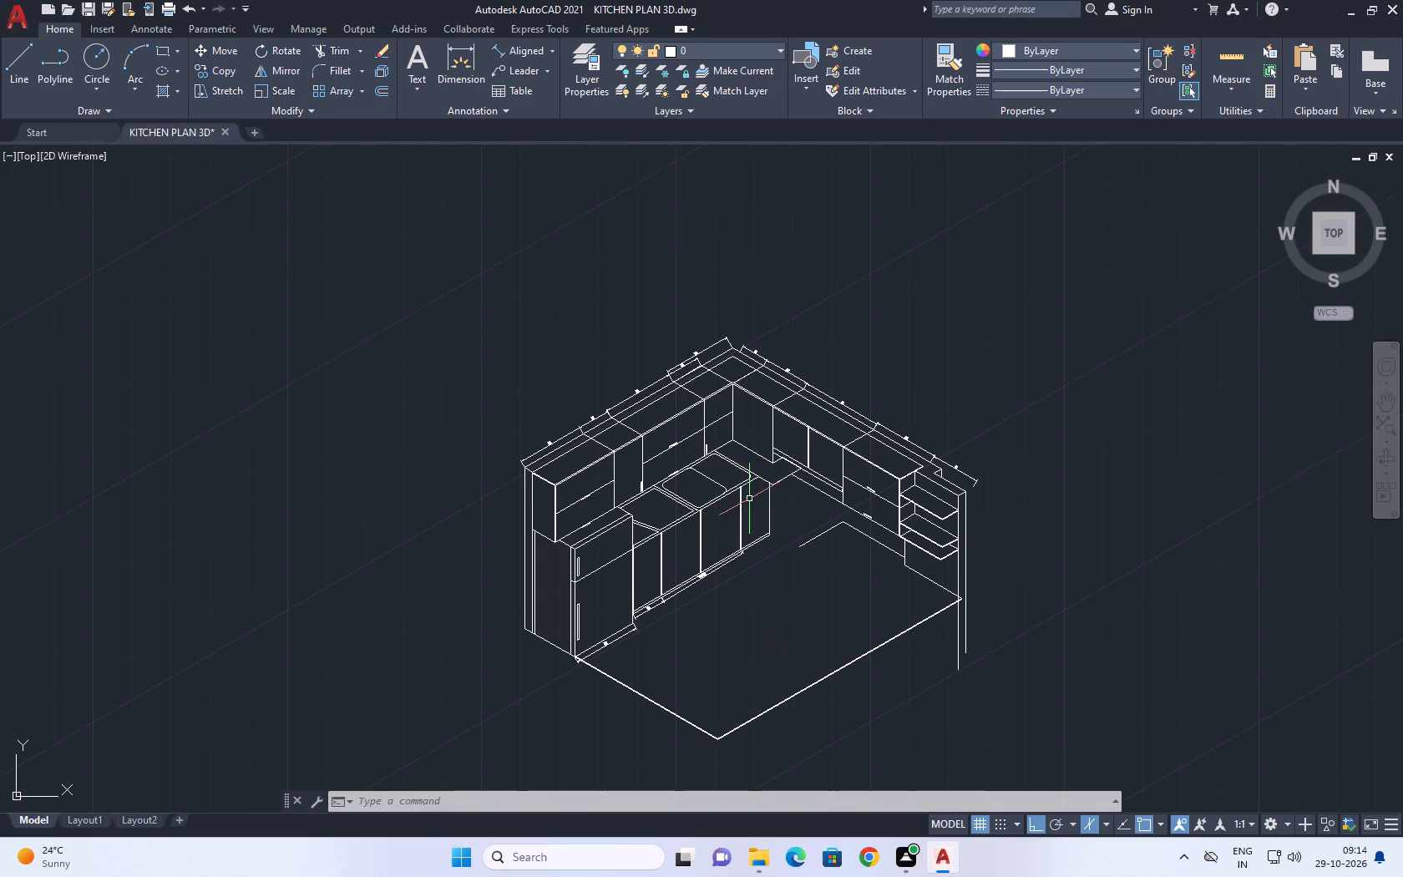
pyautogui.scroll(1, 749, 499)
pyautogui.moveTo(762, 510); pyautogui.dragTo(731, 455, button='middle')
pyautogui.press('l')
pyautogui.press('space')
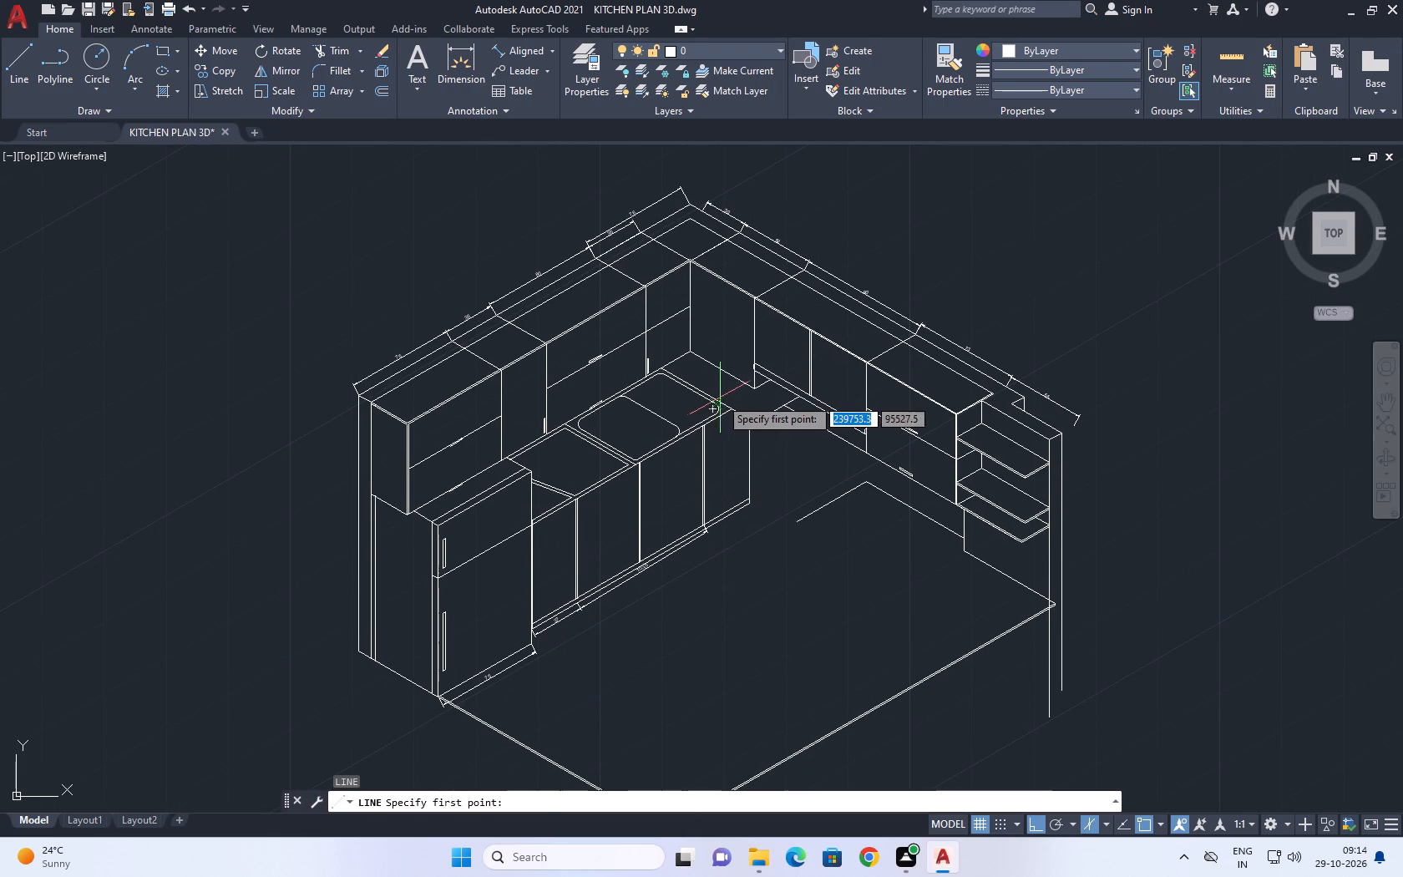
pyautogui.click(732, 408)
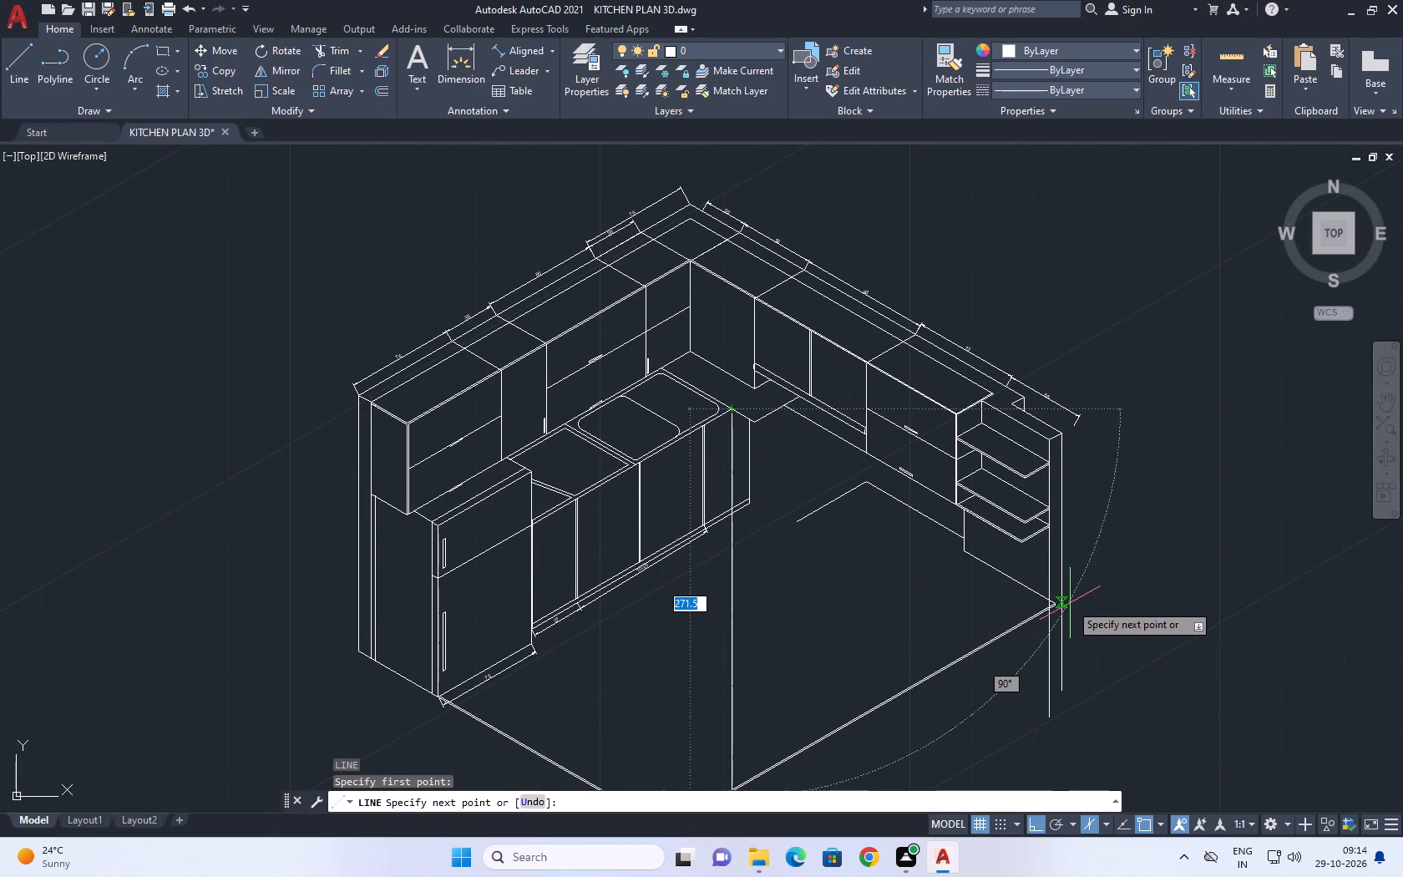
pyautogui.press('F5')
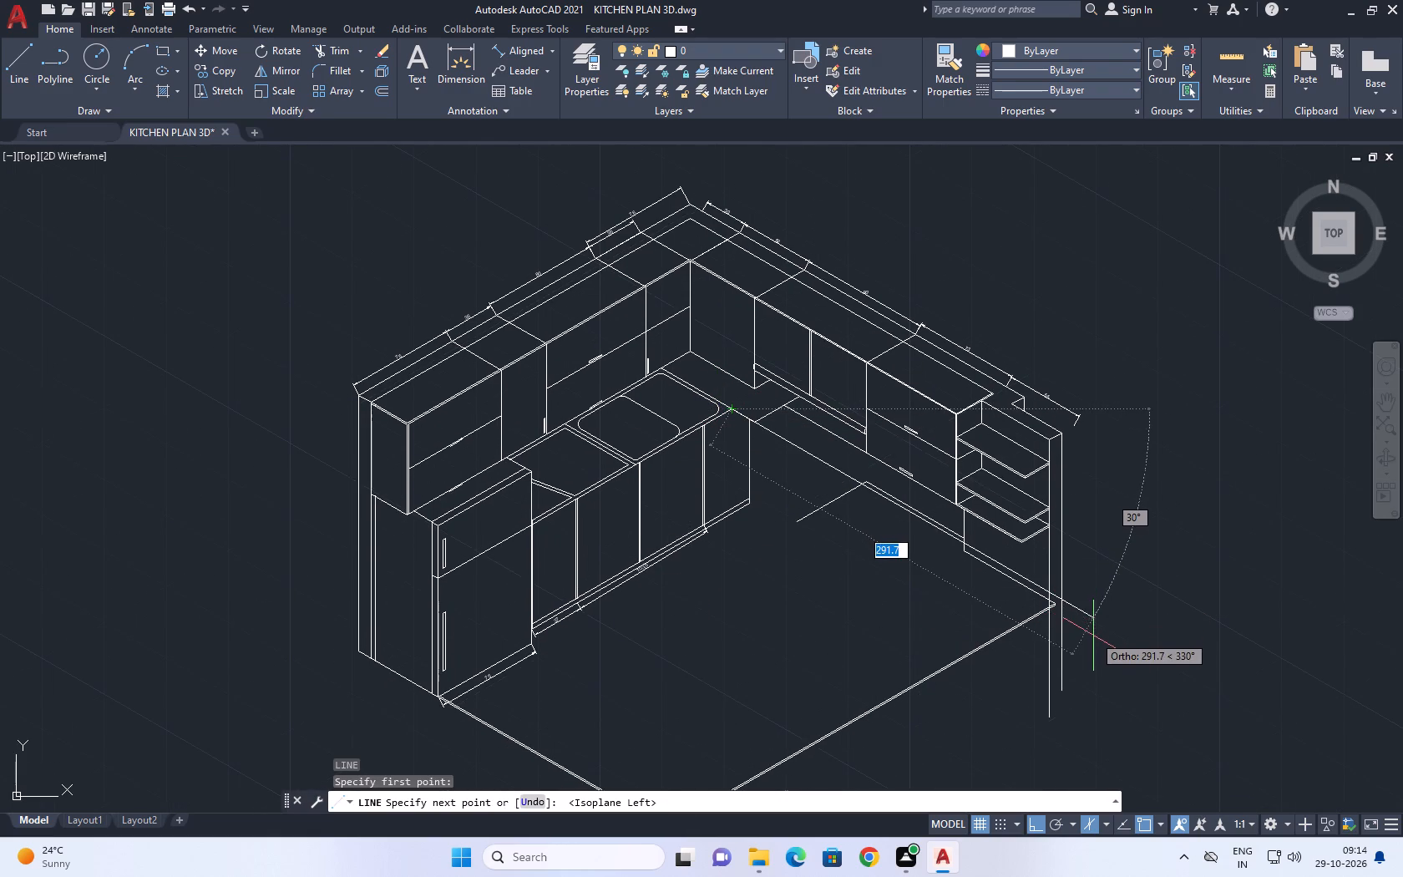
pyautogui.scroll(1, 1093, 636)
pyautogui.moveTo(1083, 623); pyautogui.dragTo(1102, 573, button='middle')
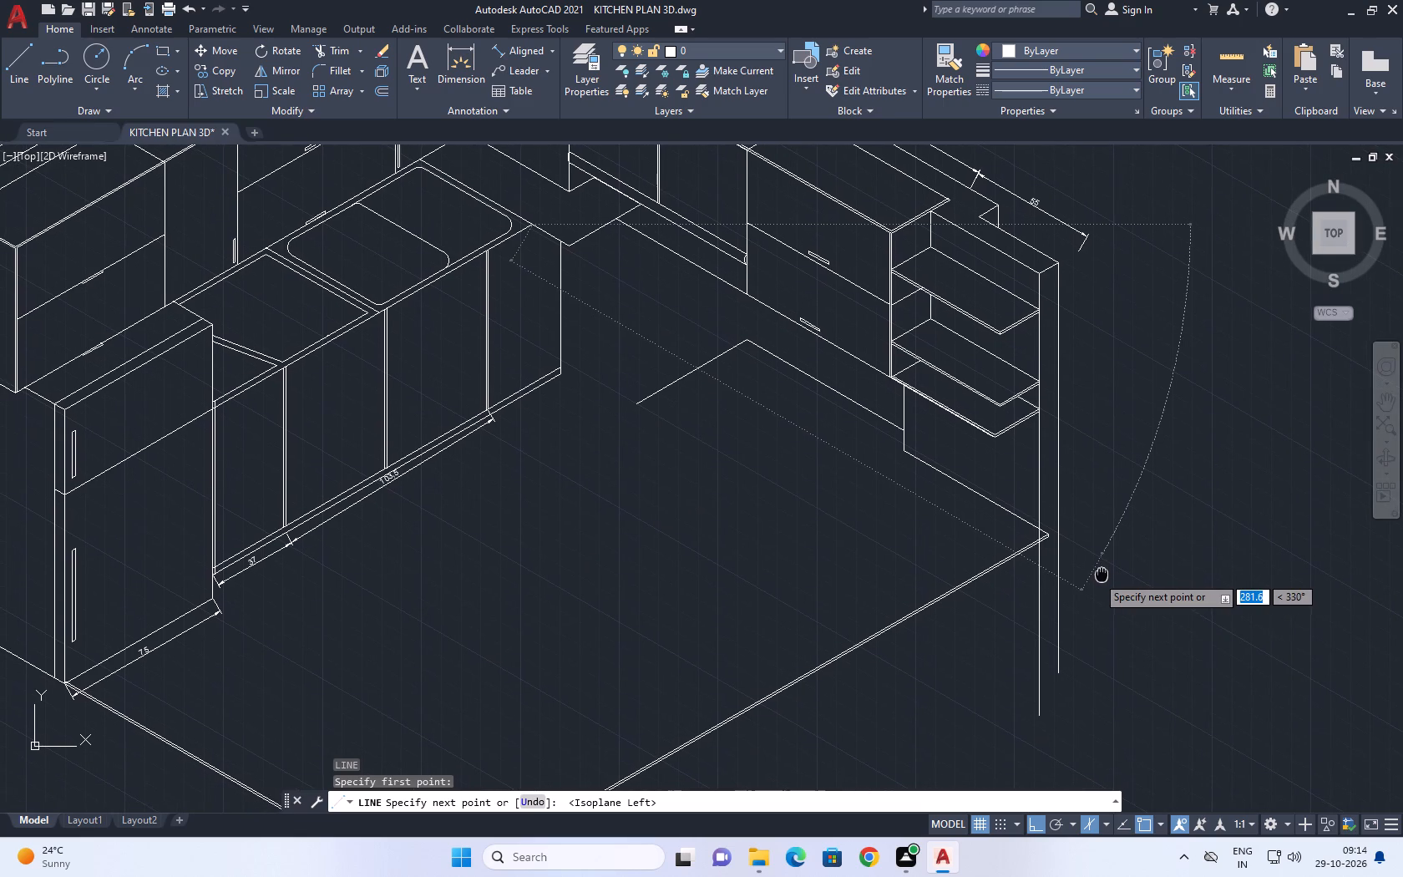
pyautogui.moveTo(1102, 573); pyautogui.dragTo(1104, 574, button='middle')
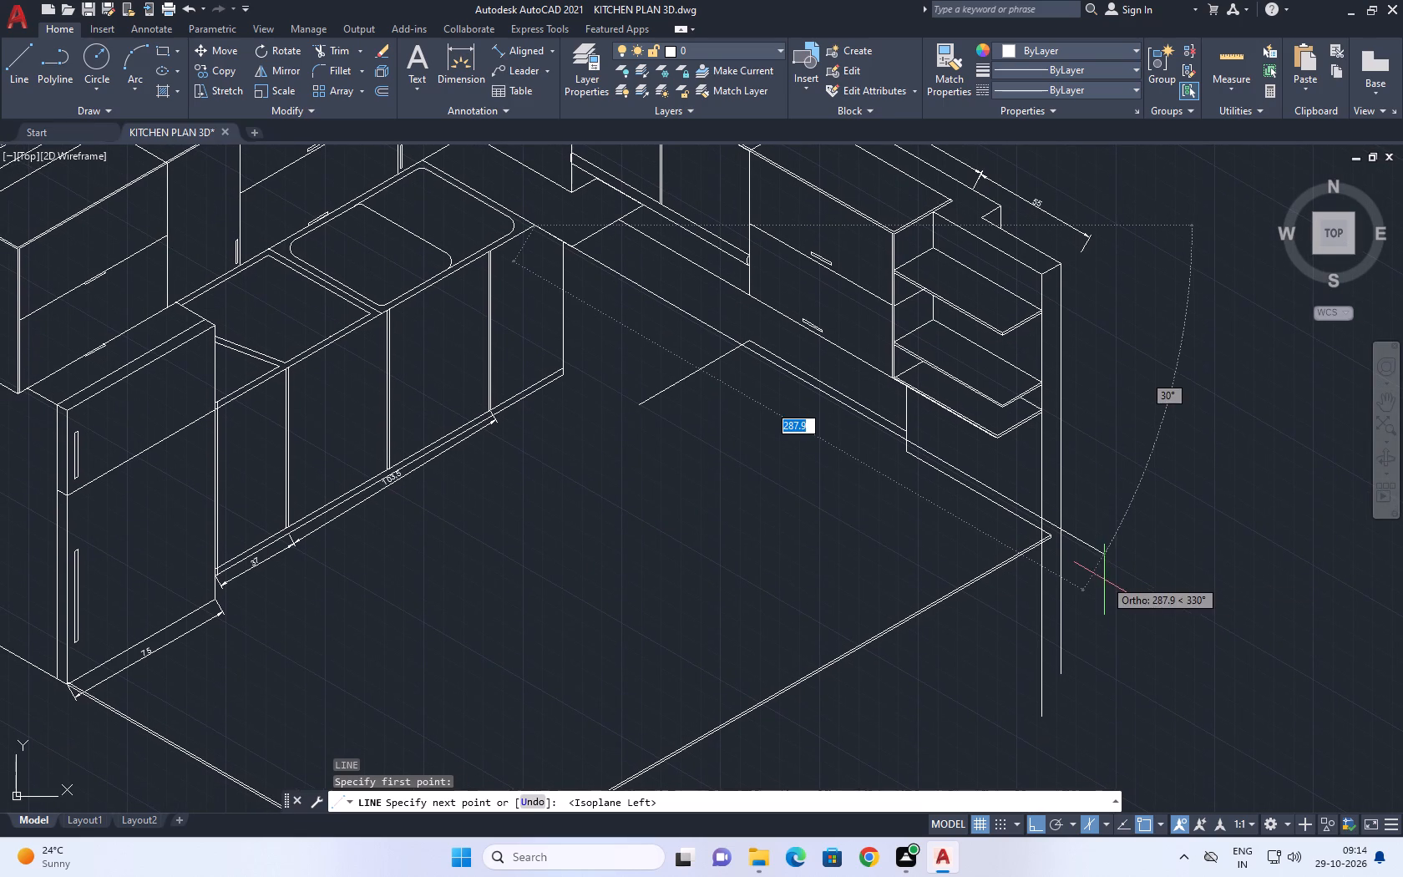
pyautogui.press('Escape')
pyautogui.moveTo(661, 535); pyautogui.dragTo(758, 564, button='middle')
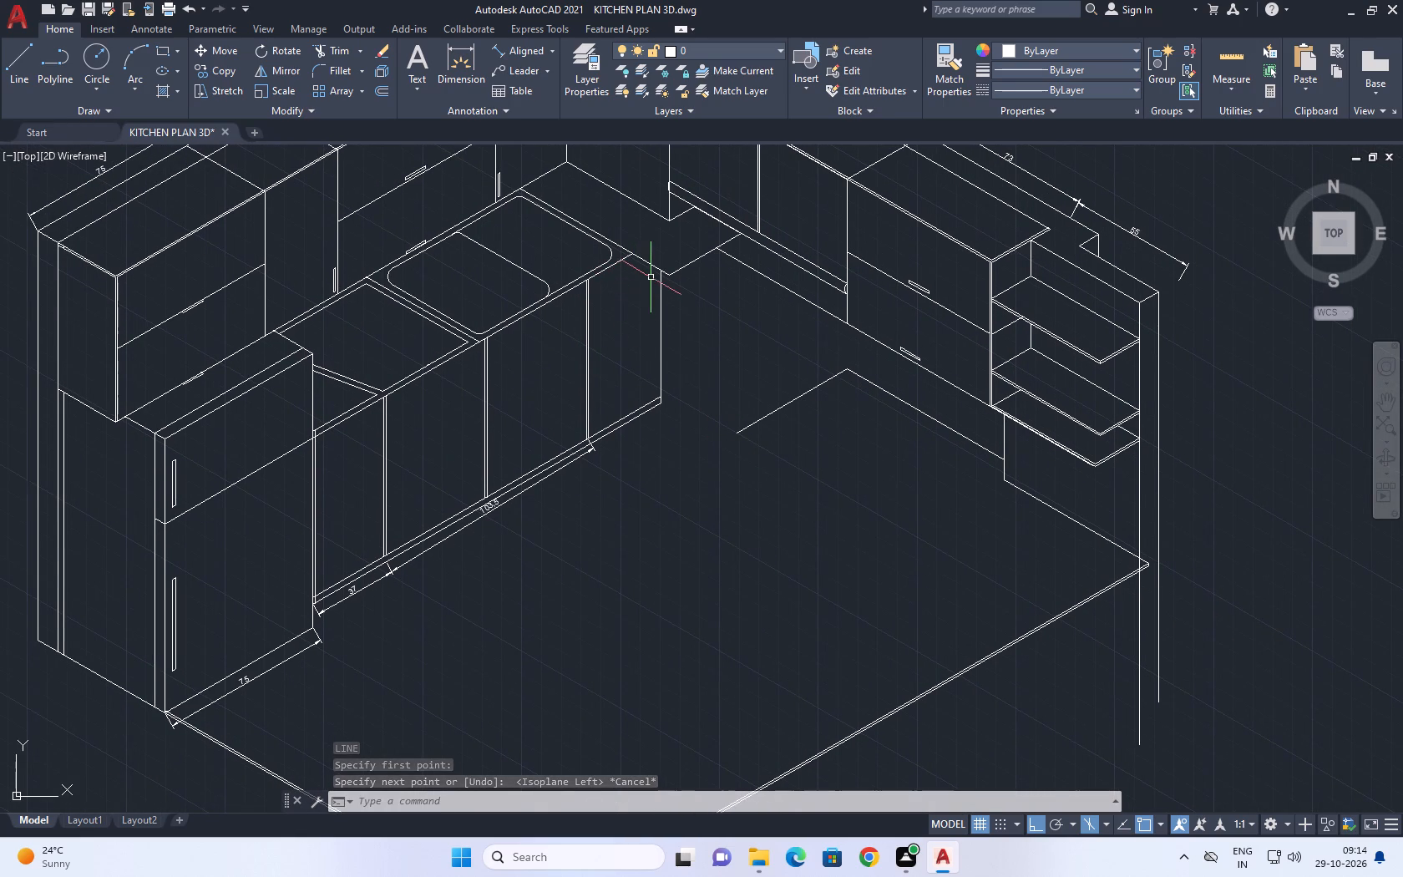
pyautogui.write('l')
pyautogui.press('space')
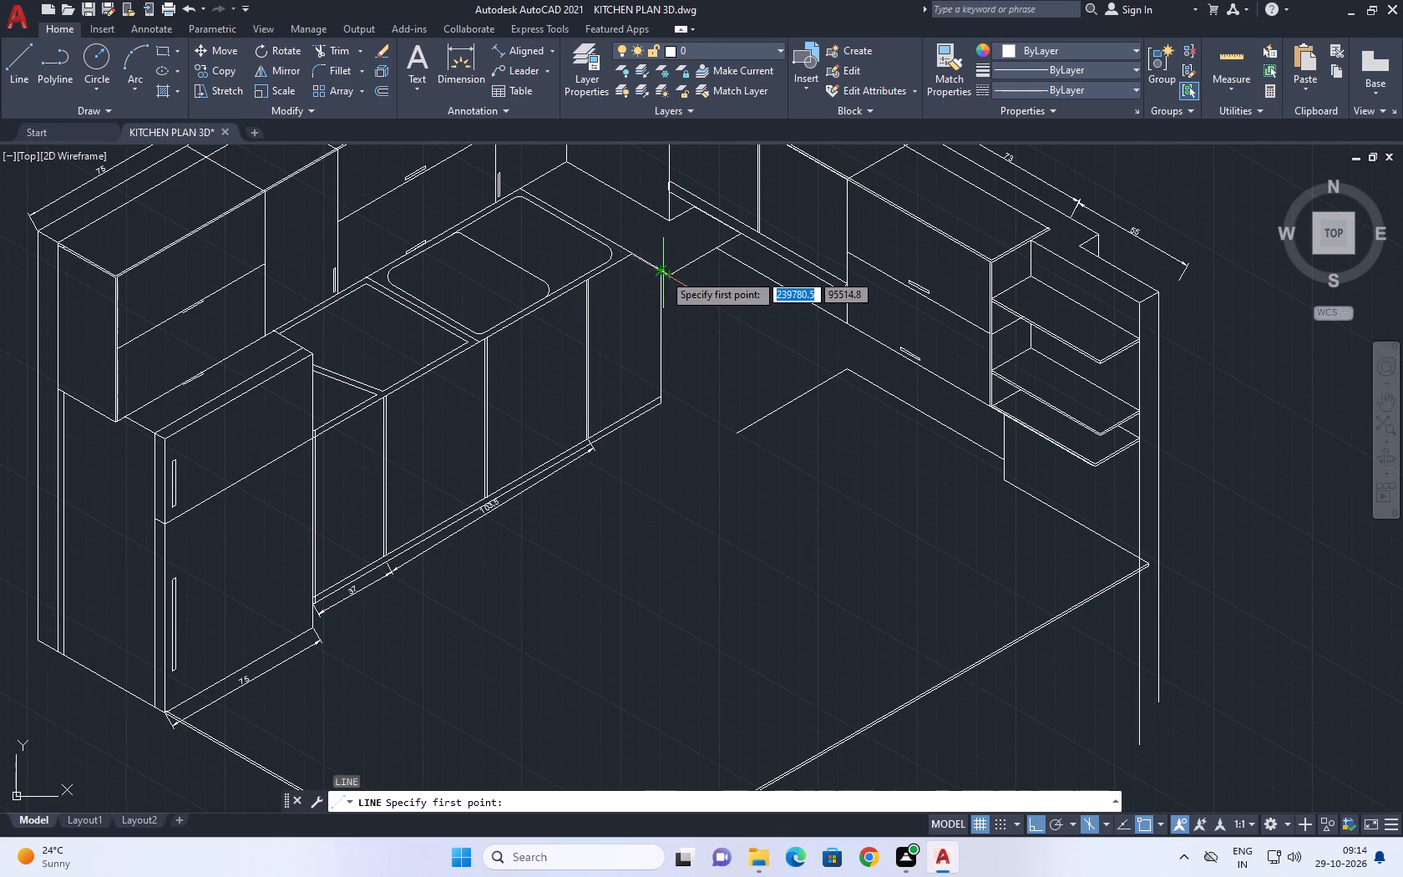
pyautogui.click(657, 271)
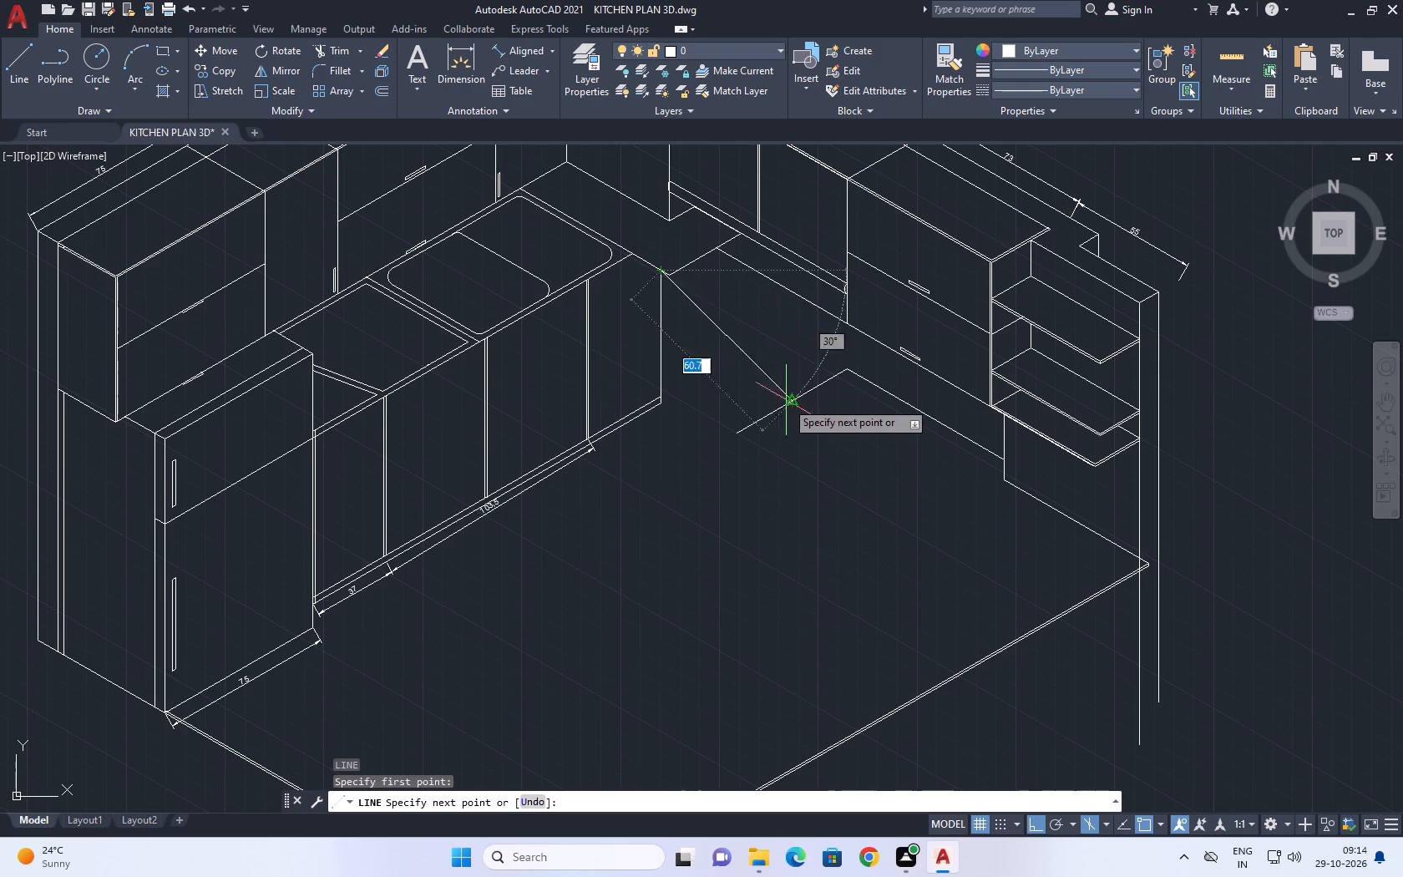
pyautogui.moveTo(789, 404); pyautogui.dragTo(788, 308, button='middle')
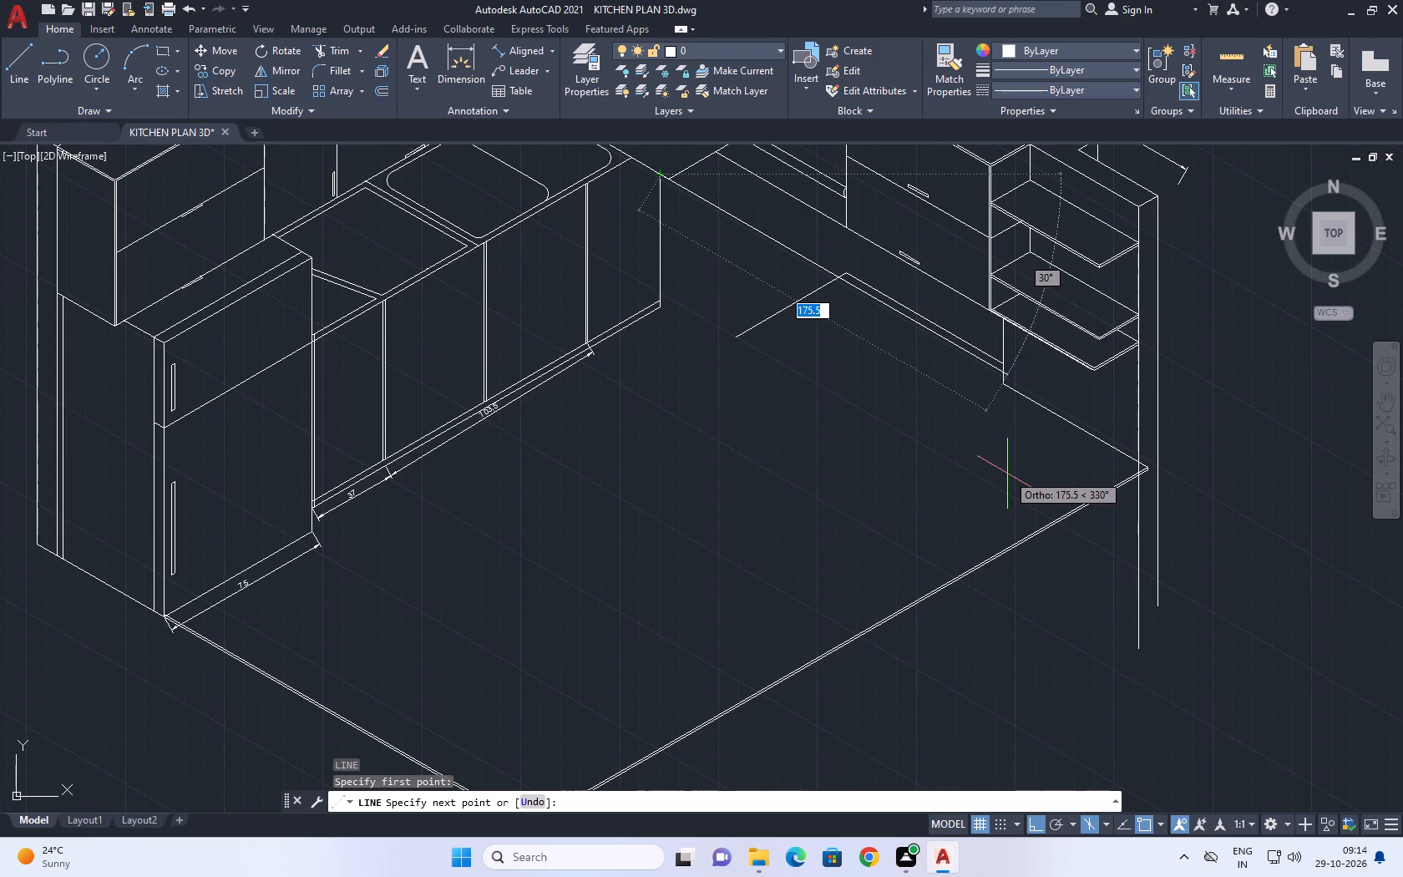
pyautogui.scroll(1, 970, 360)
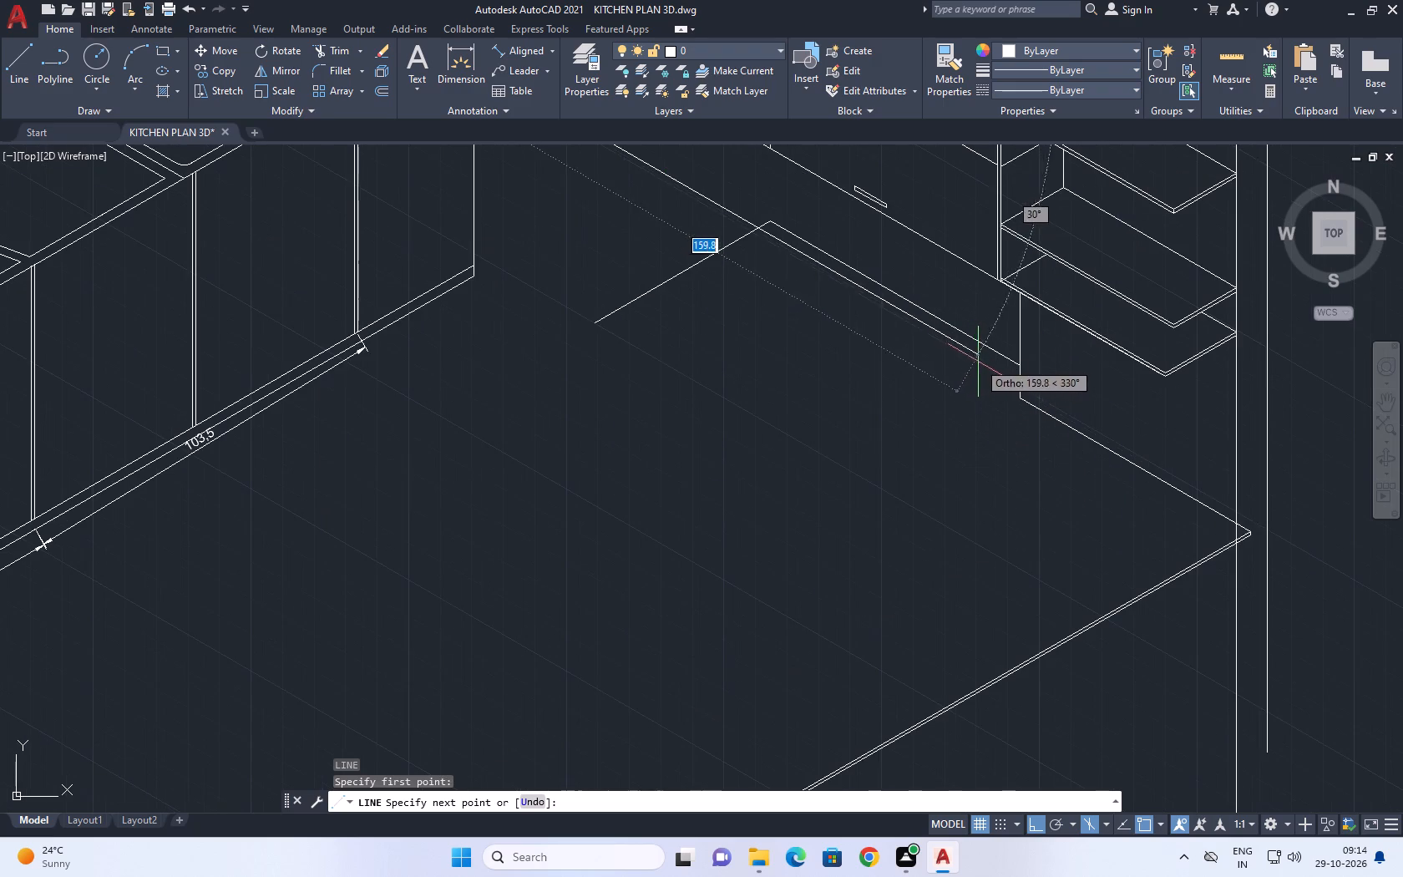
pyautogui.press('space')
# Copy the upper line of the doubled floor edge 23 units inward along the 150° isometric direction.
pyautogui.scroll(-1, 827, 360)
pyautogui.moveTo(794, 303); pyautogui.dragTo(814, 350, button='middle')
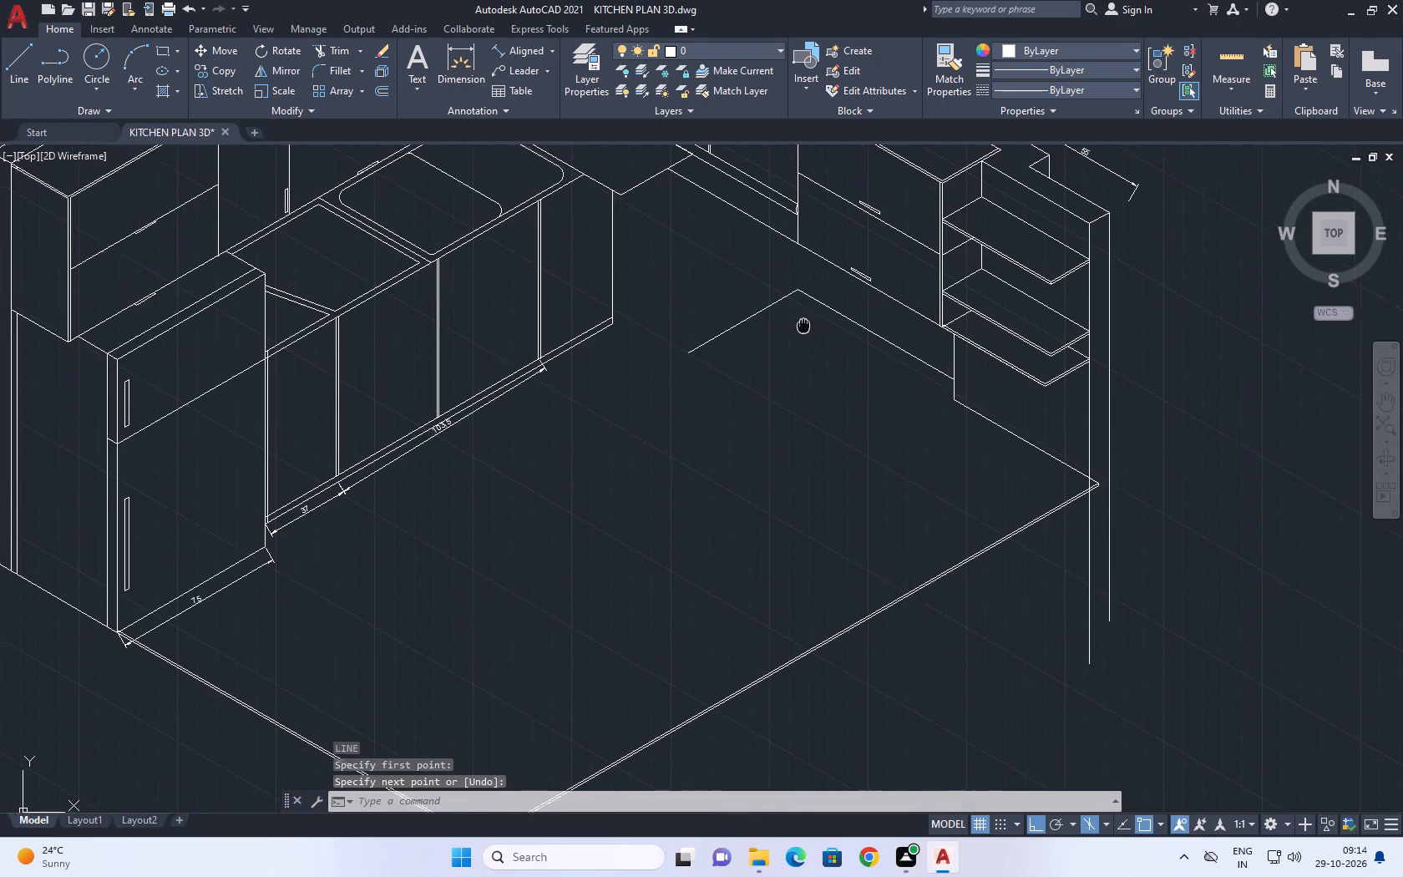
pyautogui.moveTo(814, 350); pyautogui.dragTo(871, 428, button='middle')
pyautogui.moveTo(978, 560); pyautogui.dragTo(904, 462, button='middle')
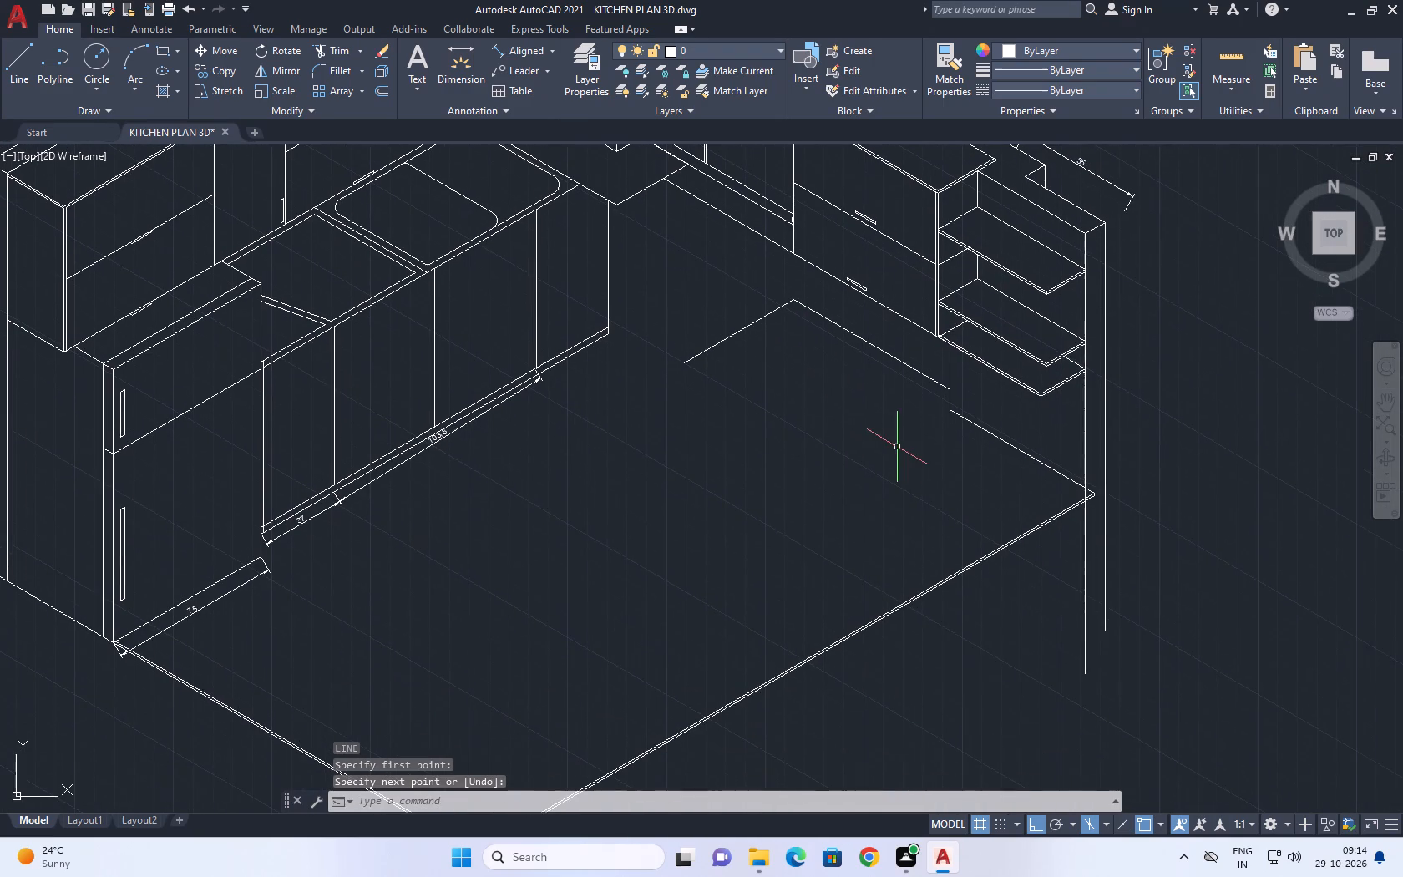
pyautogui.moveTo(937, 539); pyautogui.dragTo(930, 448, button='middle')
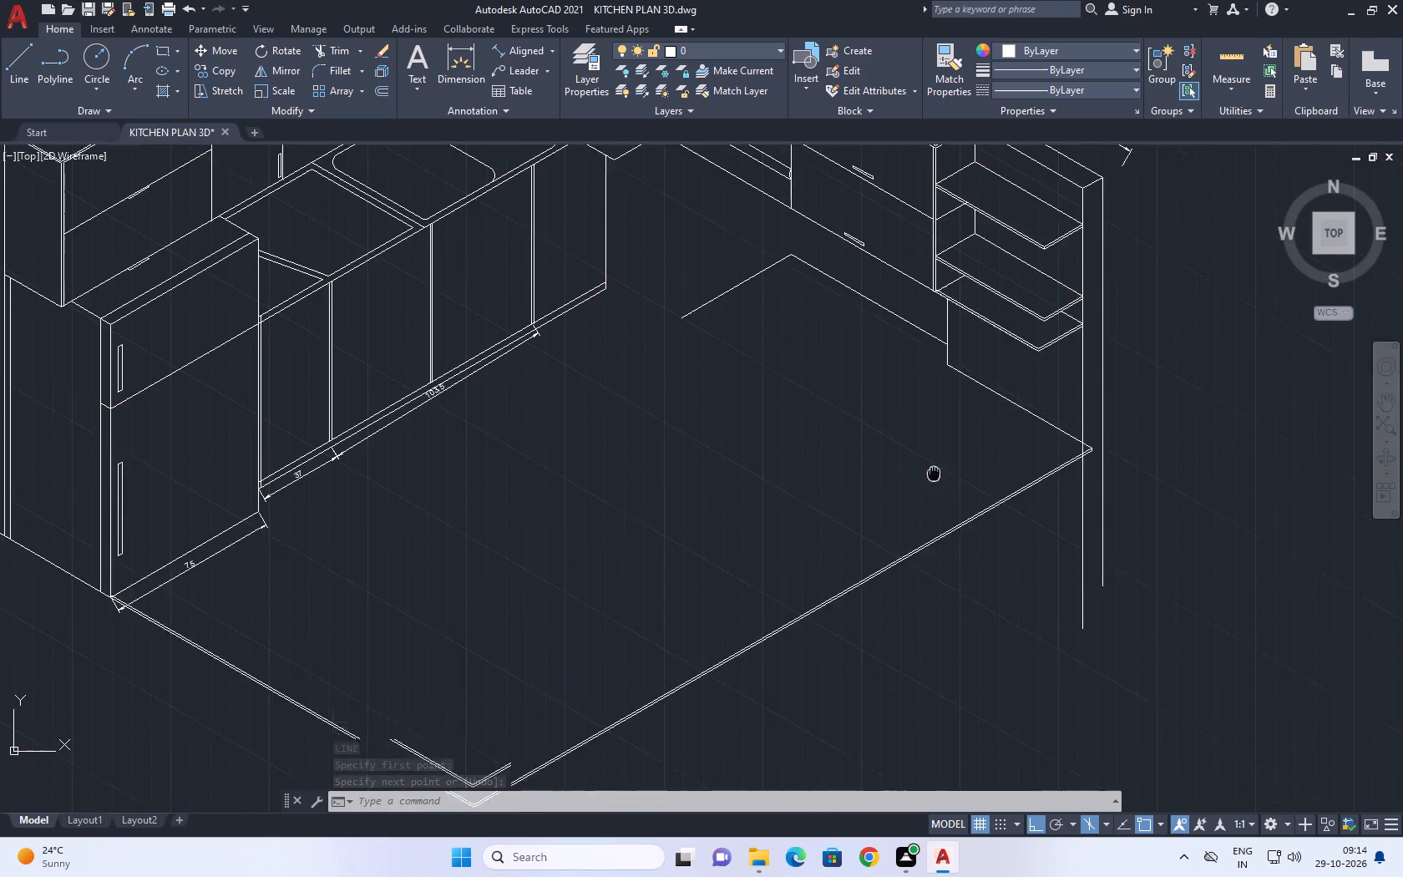
pyautogui.moveTo(930, 448); pyautogui.dragTo(929, 441, button='middle')
pyautogui.scroll(2, 942, 462)
pyautogui.click(944, 497)
pyautogui.moveTo(843, 403); pyautogui.dragTo(859, 439, button='middle')
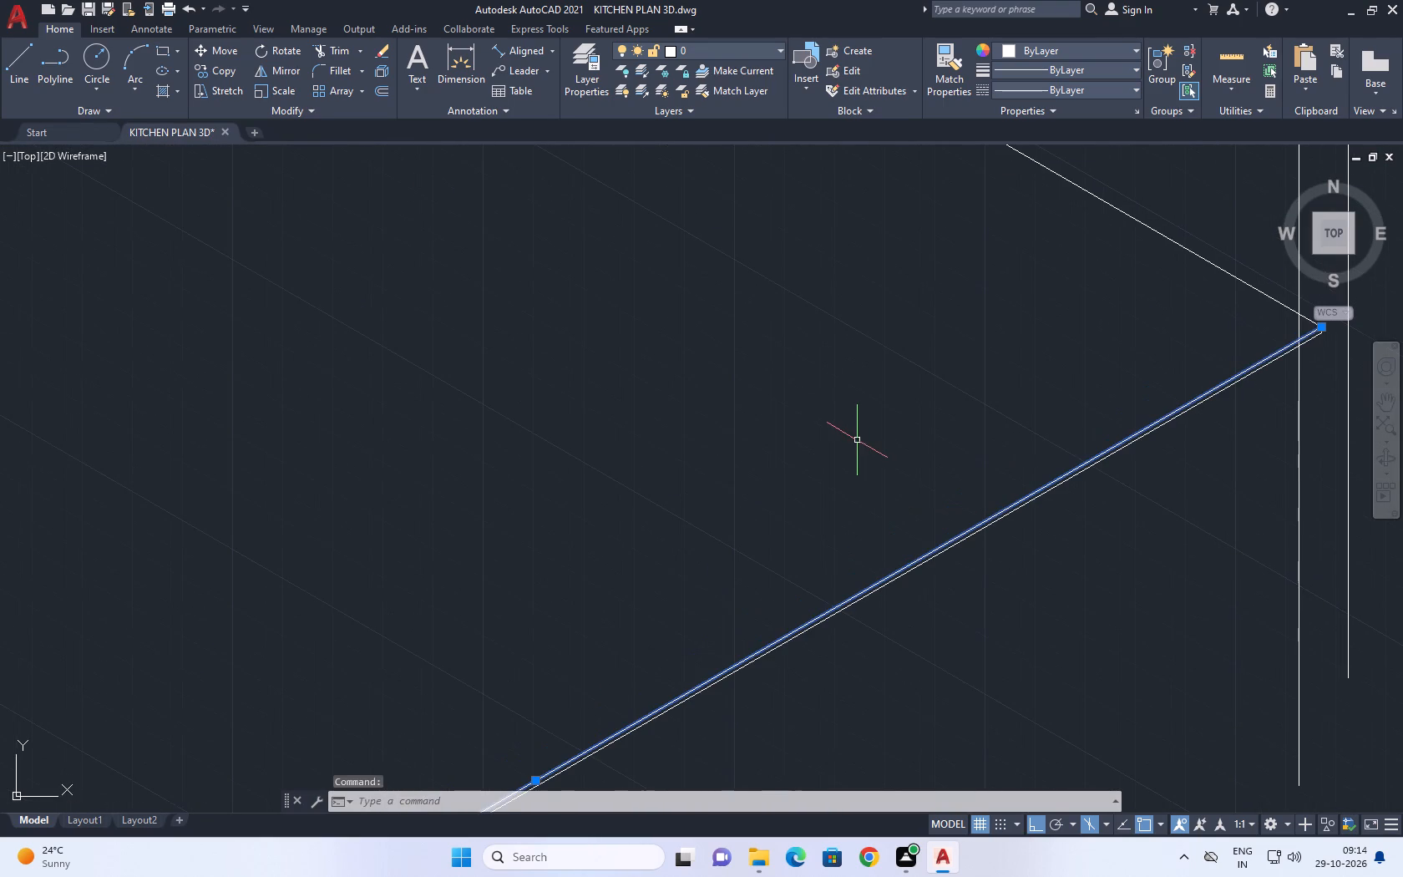
pyautogui.press('c')
pyautogui.press('o')
pyautogui.press('space')
pyautogui.click(876, 511)
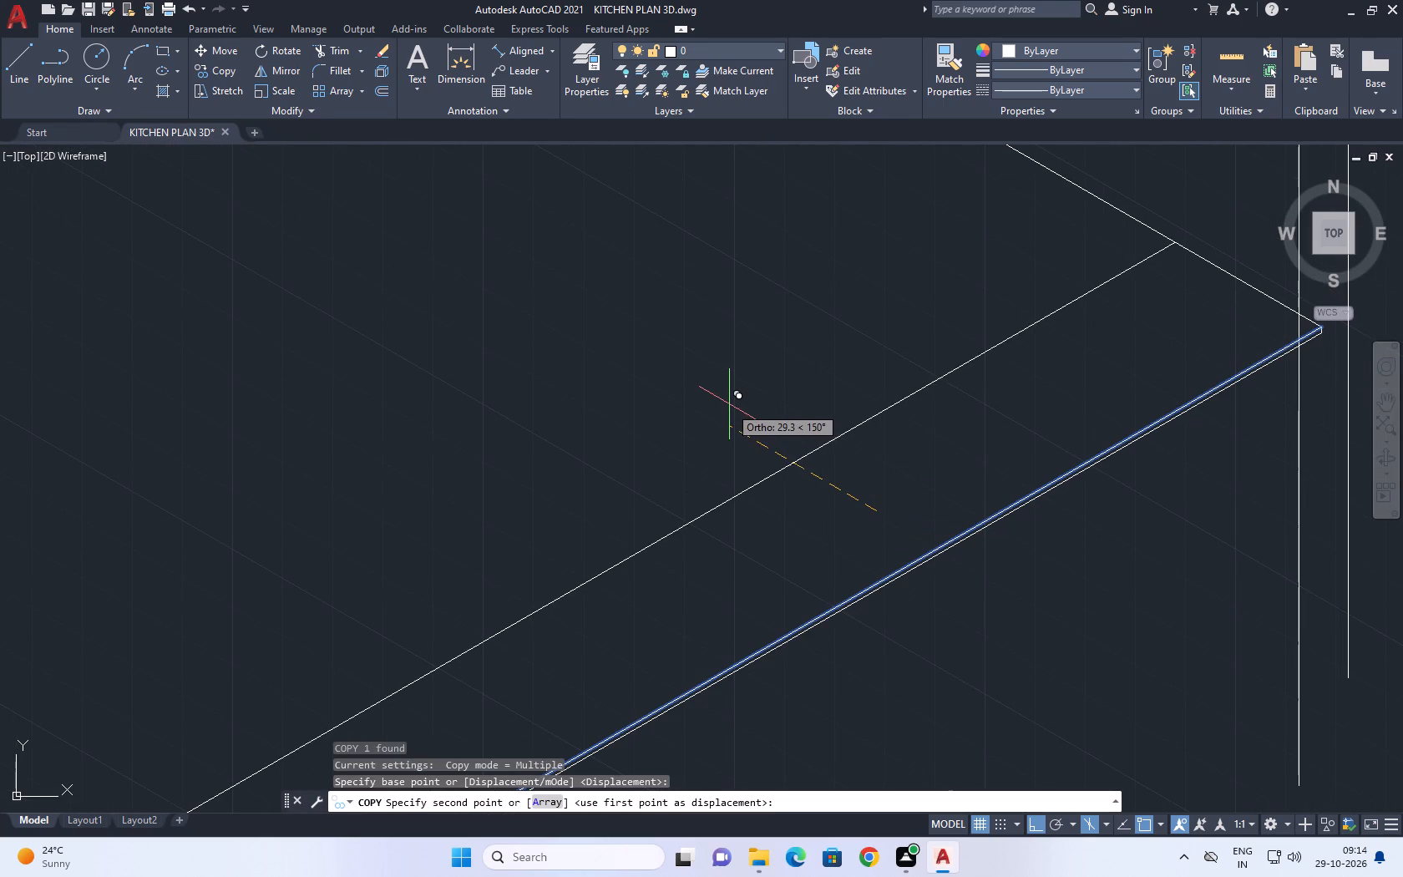
pyautogui.write('23')
pyautogui.press('Return')
pyautogui.scroll(-1, 767, 427)
pyautogui.press('Escape')
# Trim the short line at the inner countertop corner where it overhangs the long line running toward the shelves.
pyautogui.moveTo(894, 327); pyautogui.dragTo(938, 390, button='middle')
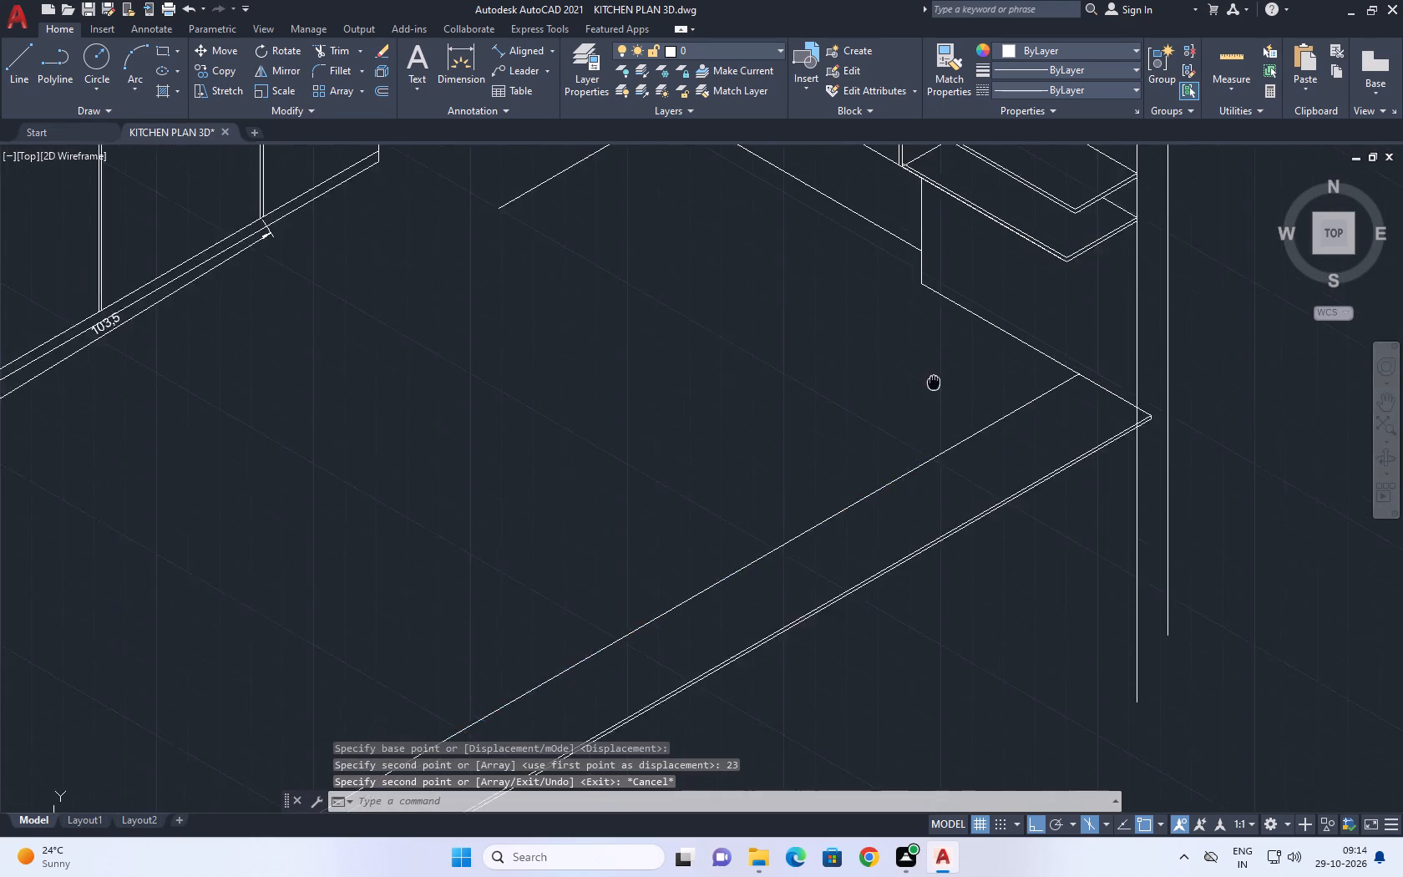
pyautogui.moveTo(938, 390); pyautogui.dragTo(1061, 485, button='middle')
pyautogui.scroll(-1, 1070, 474)
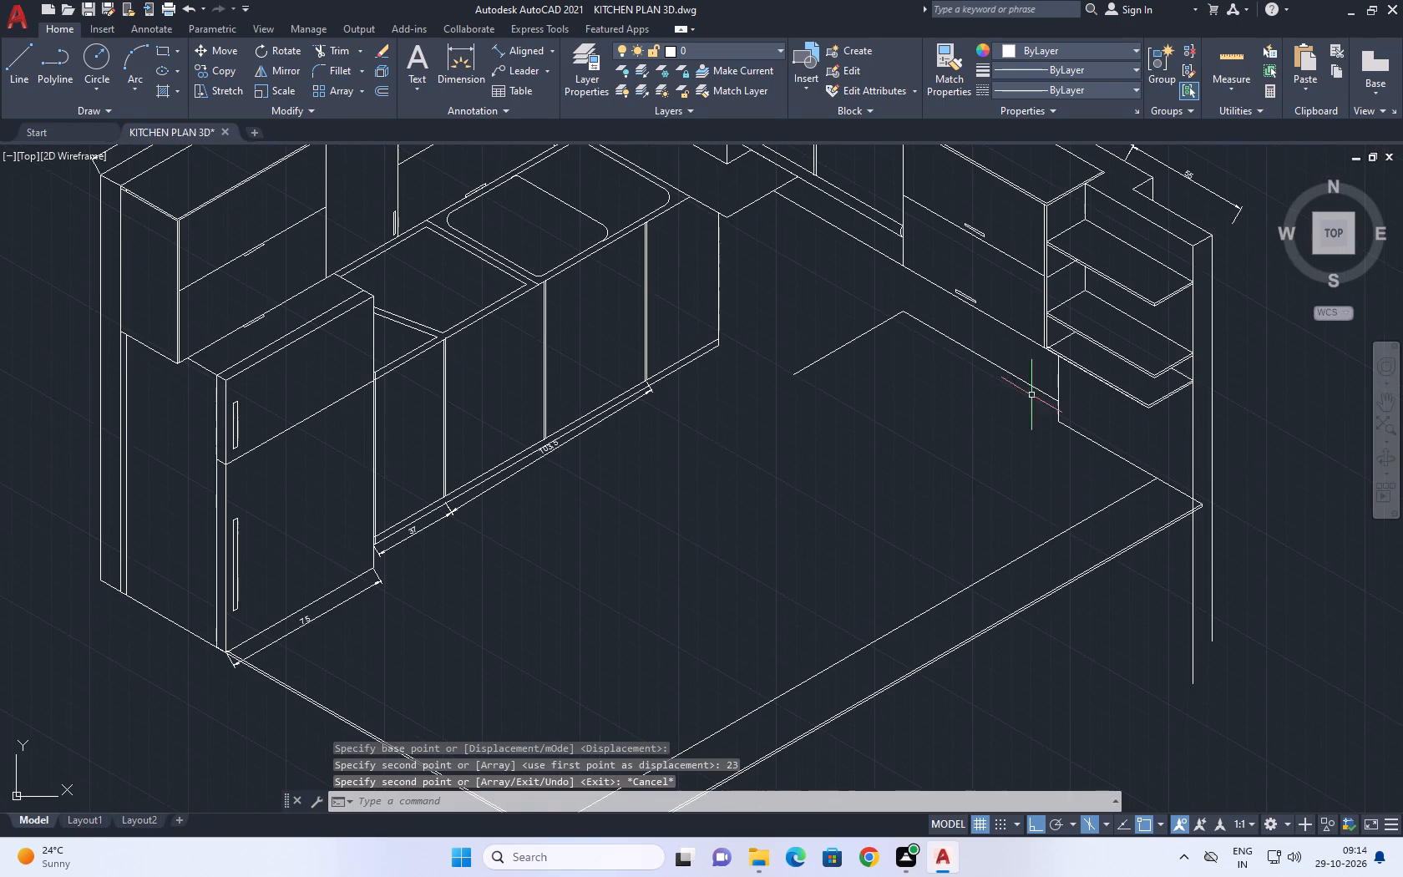
pyautogui.moveTo(952, 339); pyautogui.dragTo(968, 382, button='middle')
pyautogui.middleClick(968, 382)
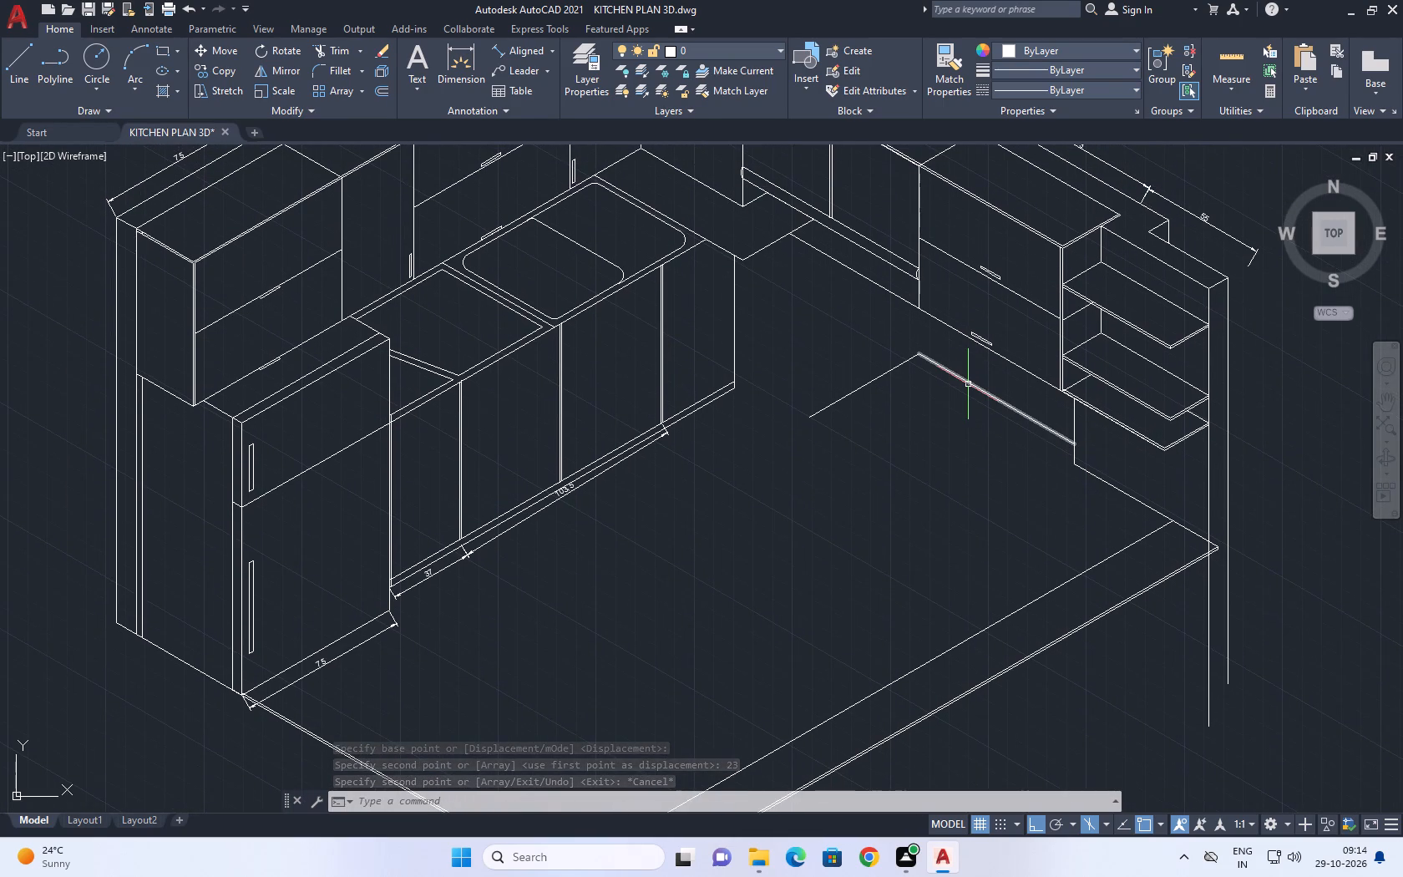
pyautogui.moveTo(617, 221); pyautogui.dragTo(702, 350, button='middle')
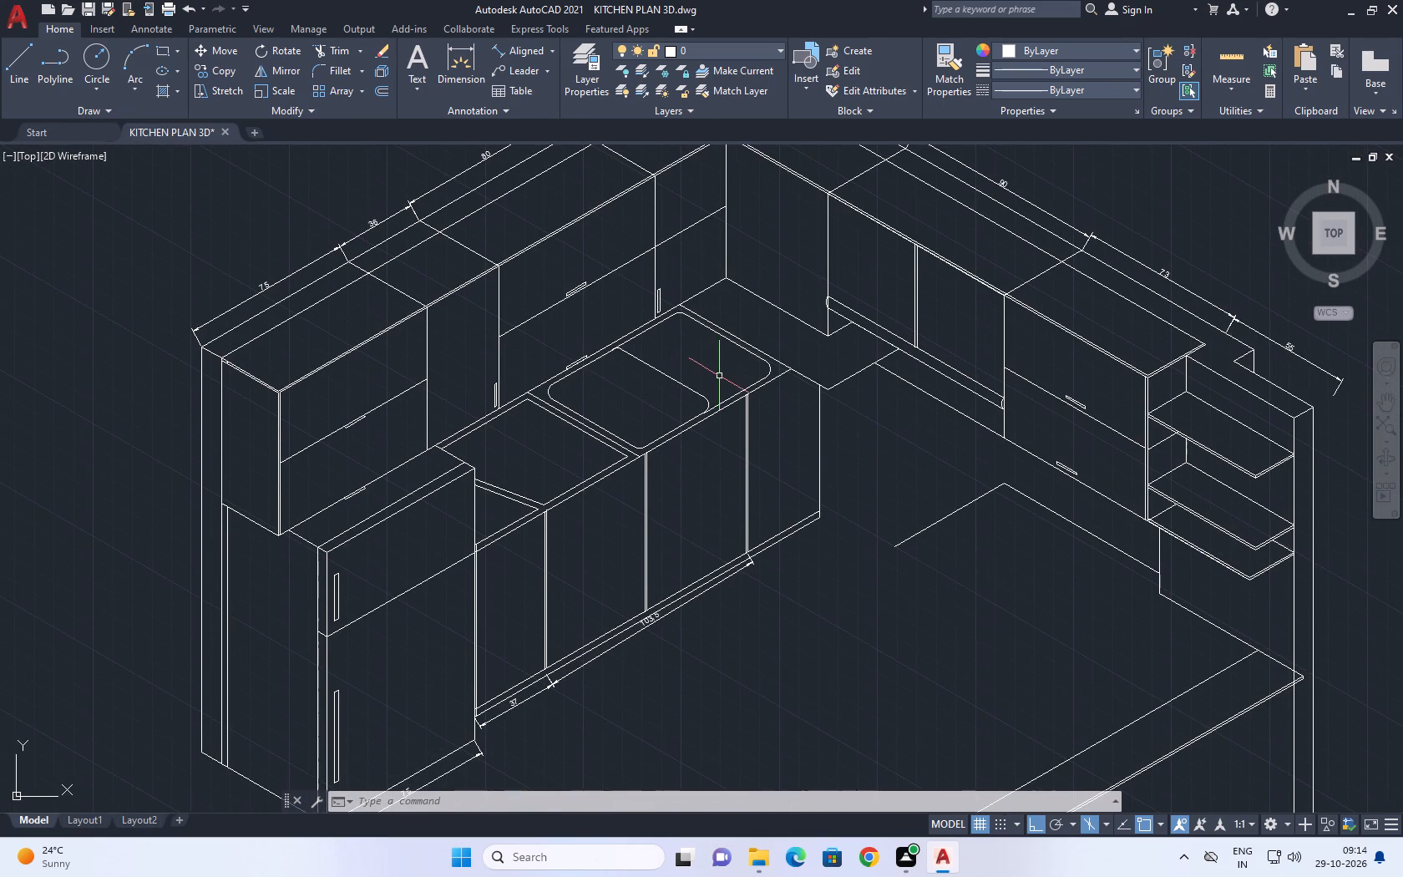
pyautogui.moveTo(890, 414); pyautogui.dragTo(890, 413, button='middle')
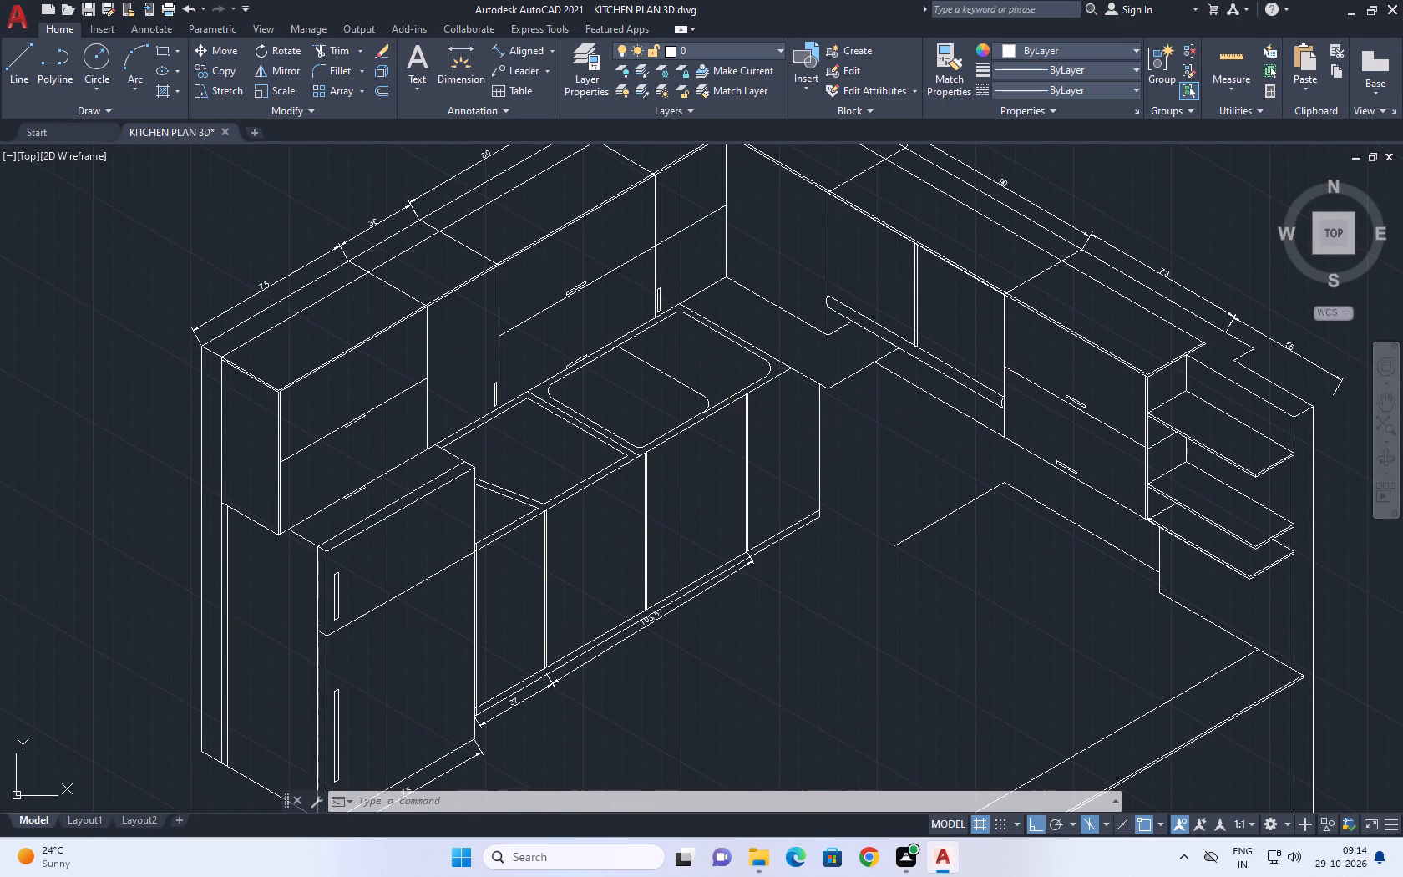
pyautogui.moveTo(890, 413); pyautogui.dragTo(841, 400, button='middle')
pyautogui.press('t')
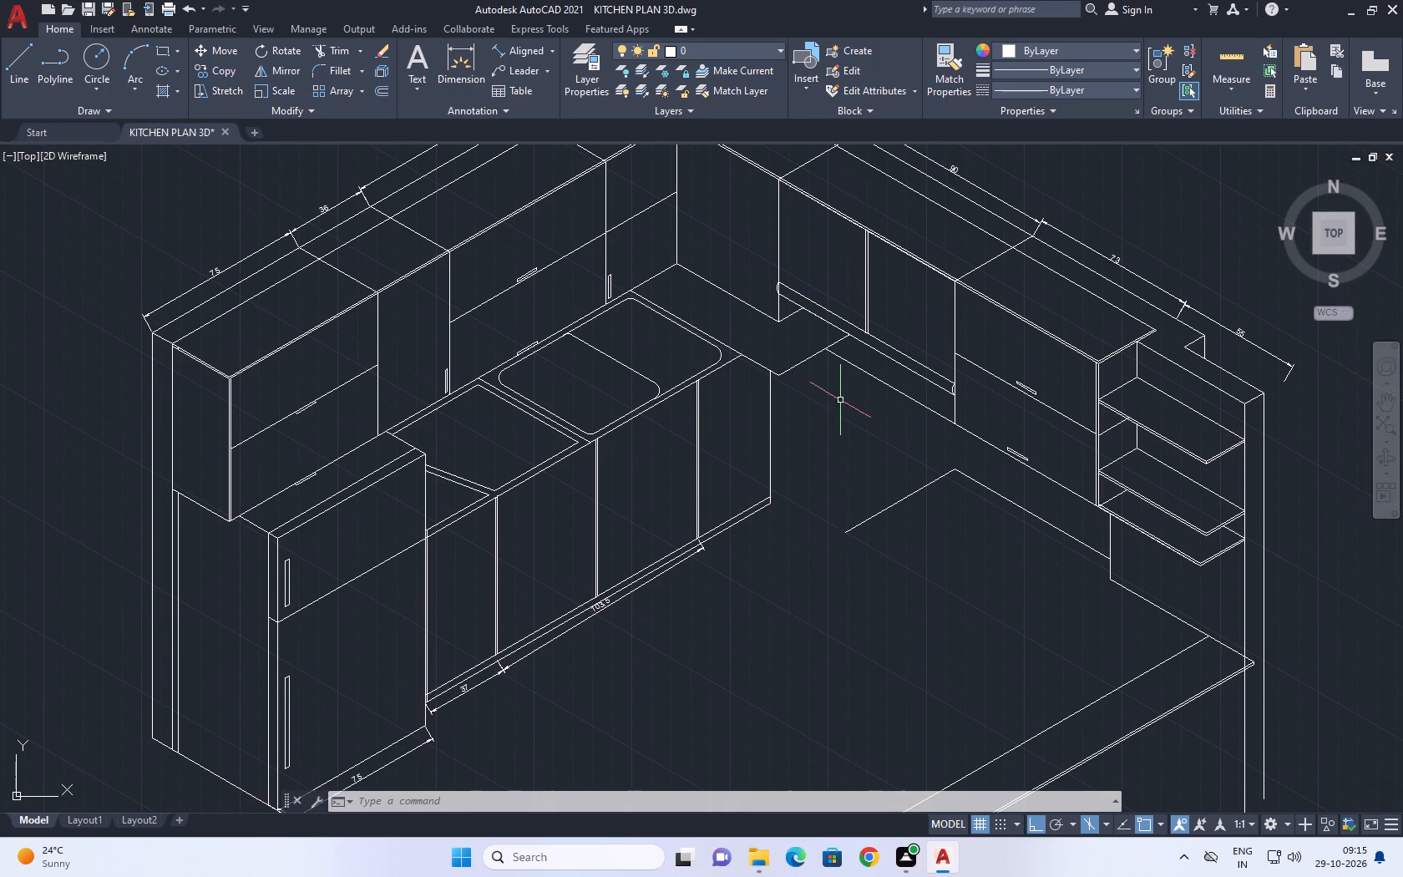
pyautogui.press('r')
pyautogui.press('space')
pyautogui.scroll(1, 824, 347)
pyautogui.click(842, 342)
pyautogui.press('space')
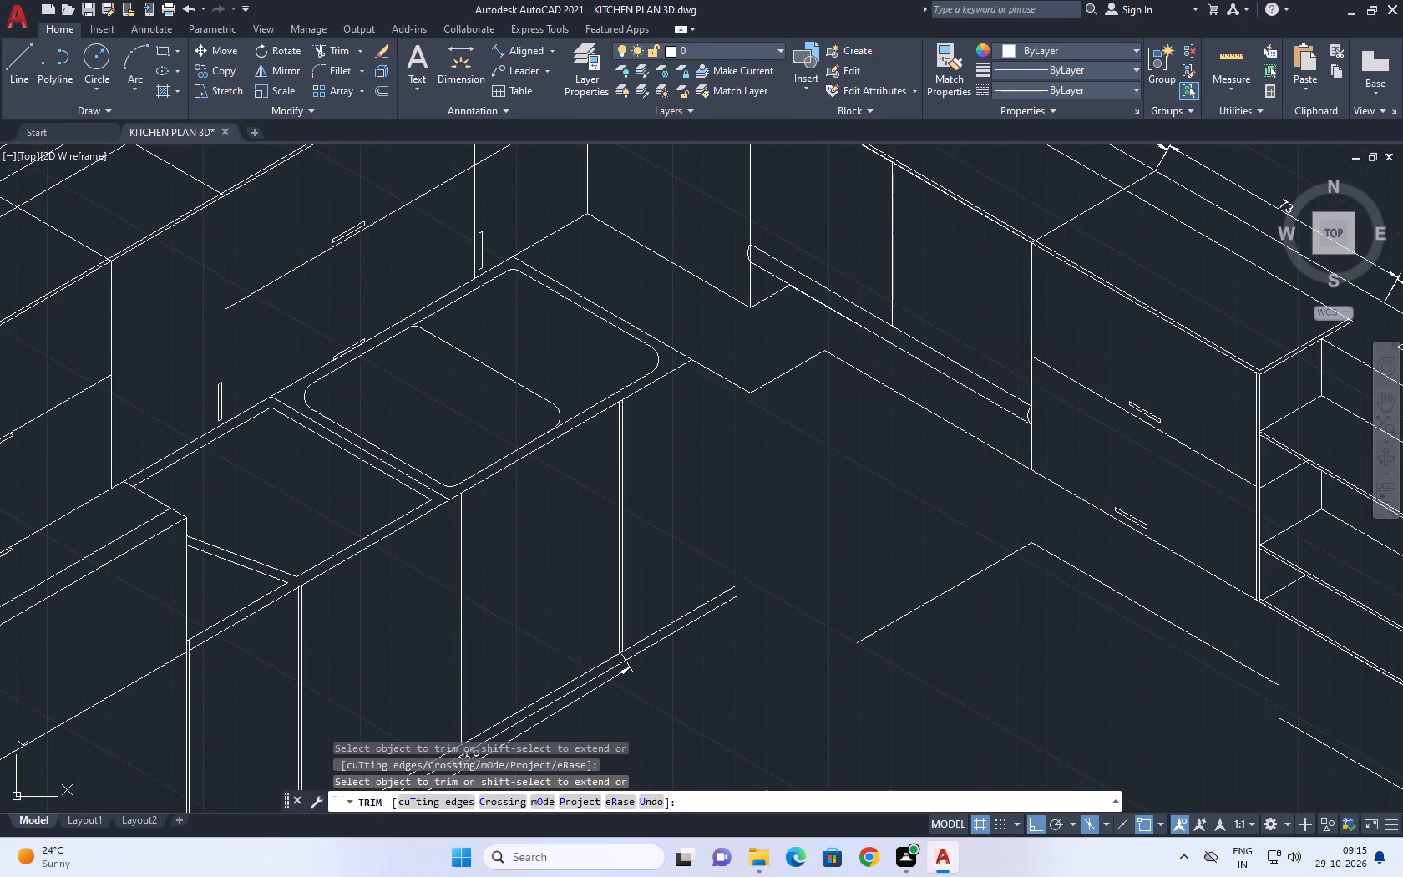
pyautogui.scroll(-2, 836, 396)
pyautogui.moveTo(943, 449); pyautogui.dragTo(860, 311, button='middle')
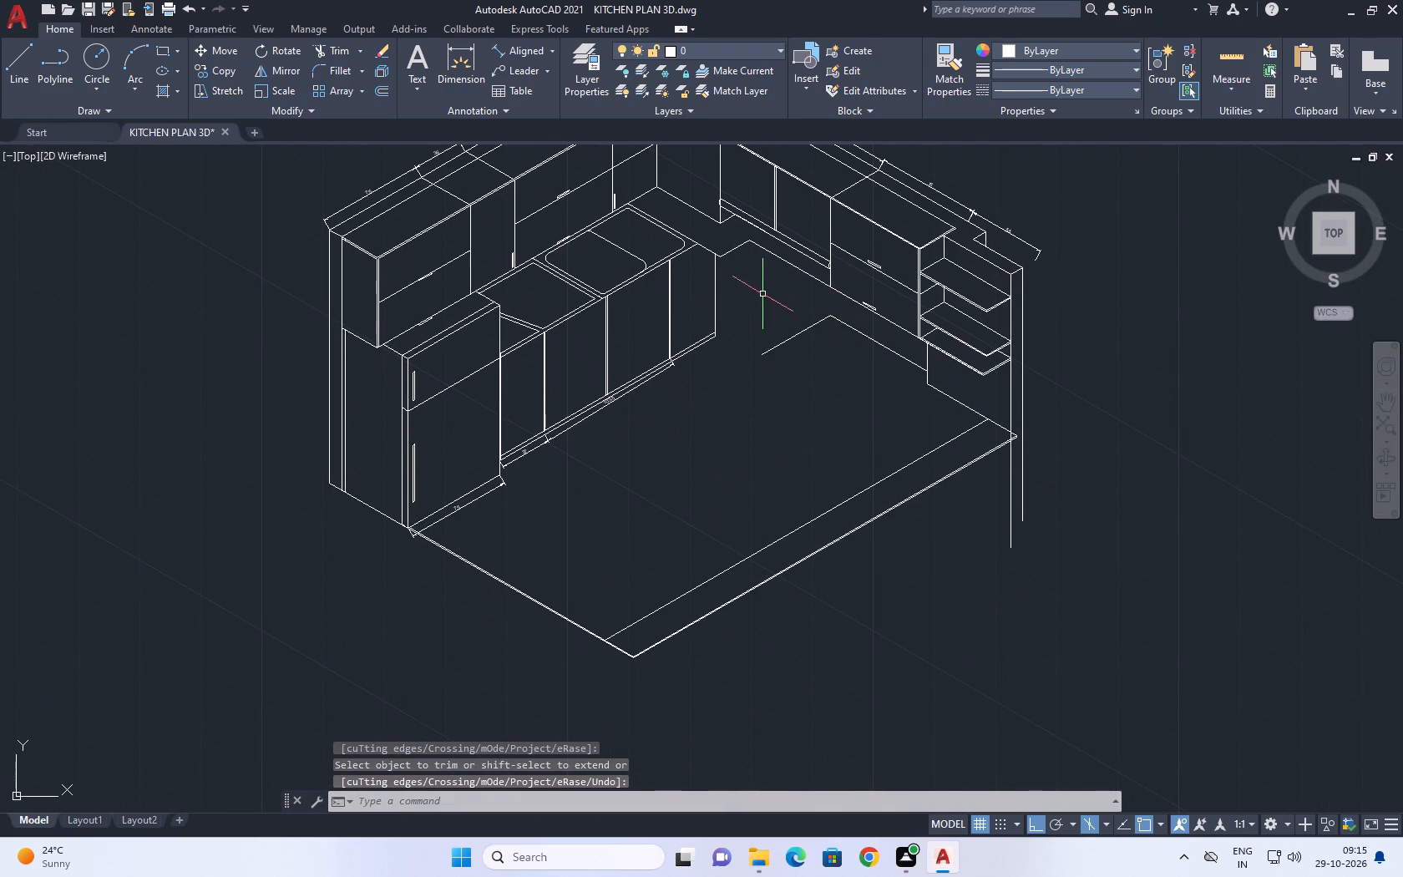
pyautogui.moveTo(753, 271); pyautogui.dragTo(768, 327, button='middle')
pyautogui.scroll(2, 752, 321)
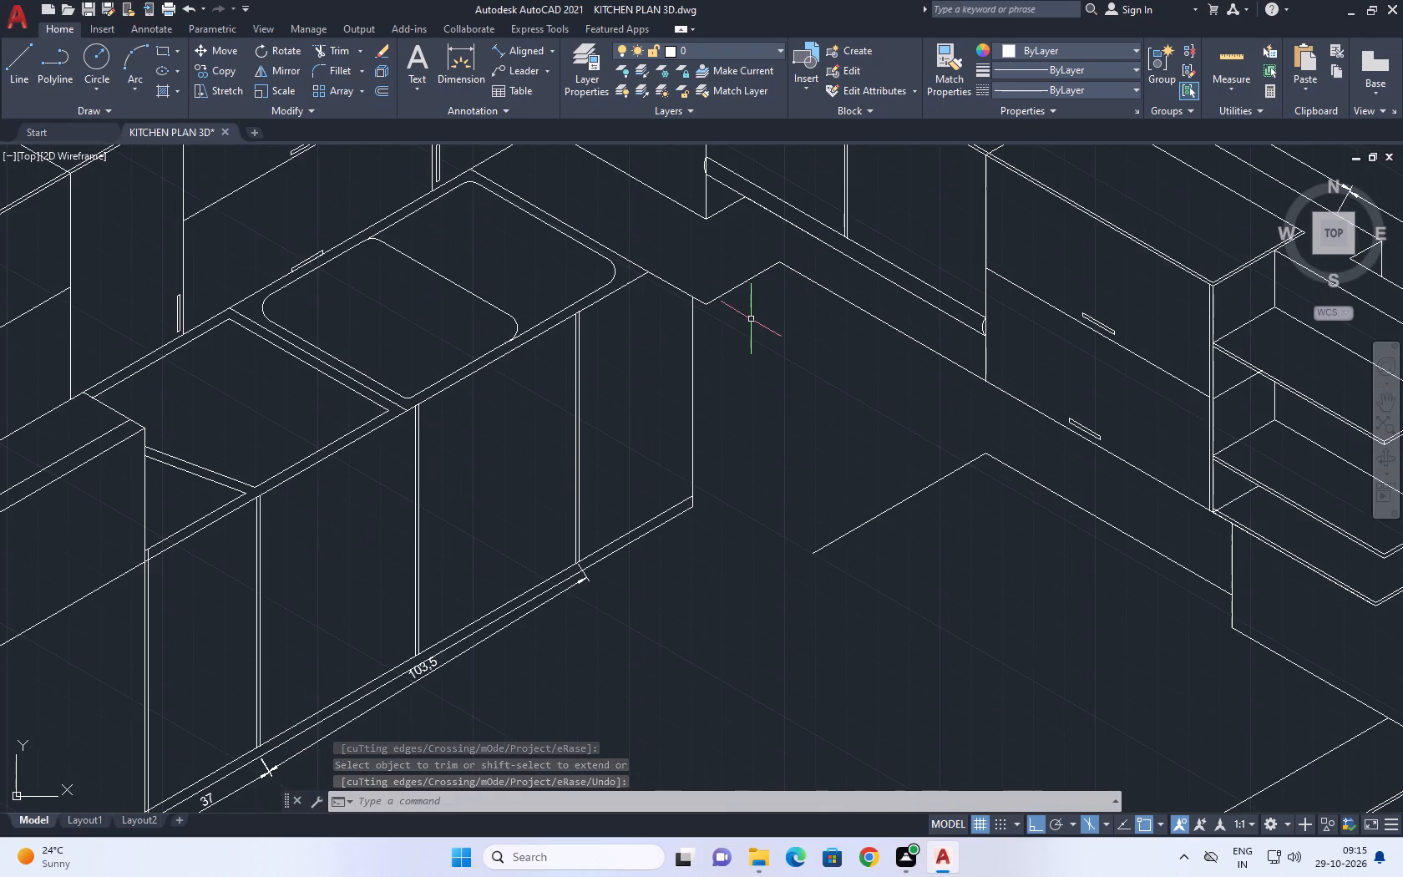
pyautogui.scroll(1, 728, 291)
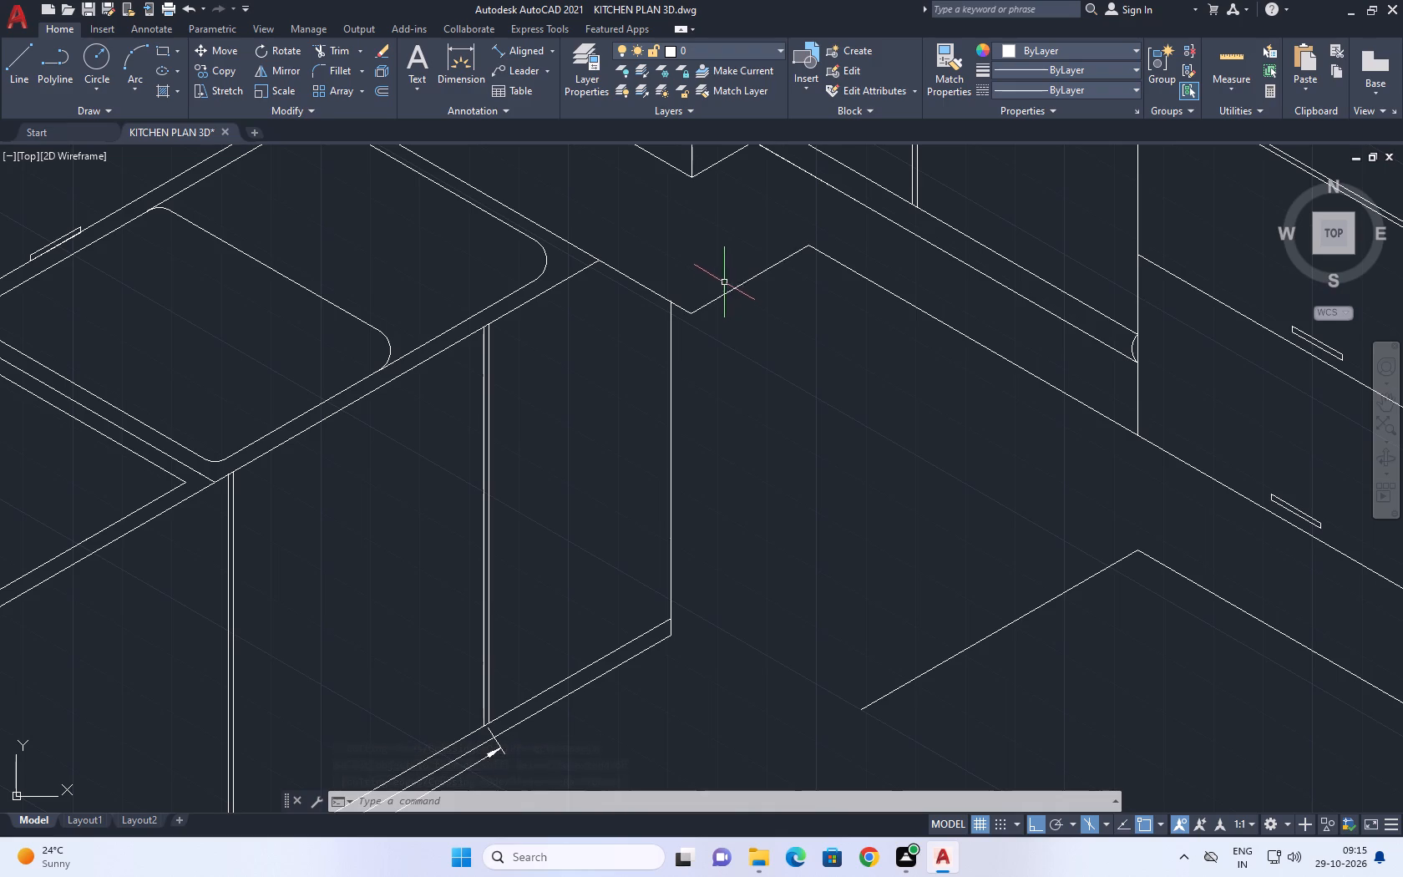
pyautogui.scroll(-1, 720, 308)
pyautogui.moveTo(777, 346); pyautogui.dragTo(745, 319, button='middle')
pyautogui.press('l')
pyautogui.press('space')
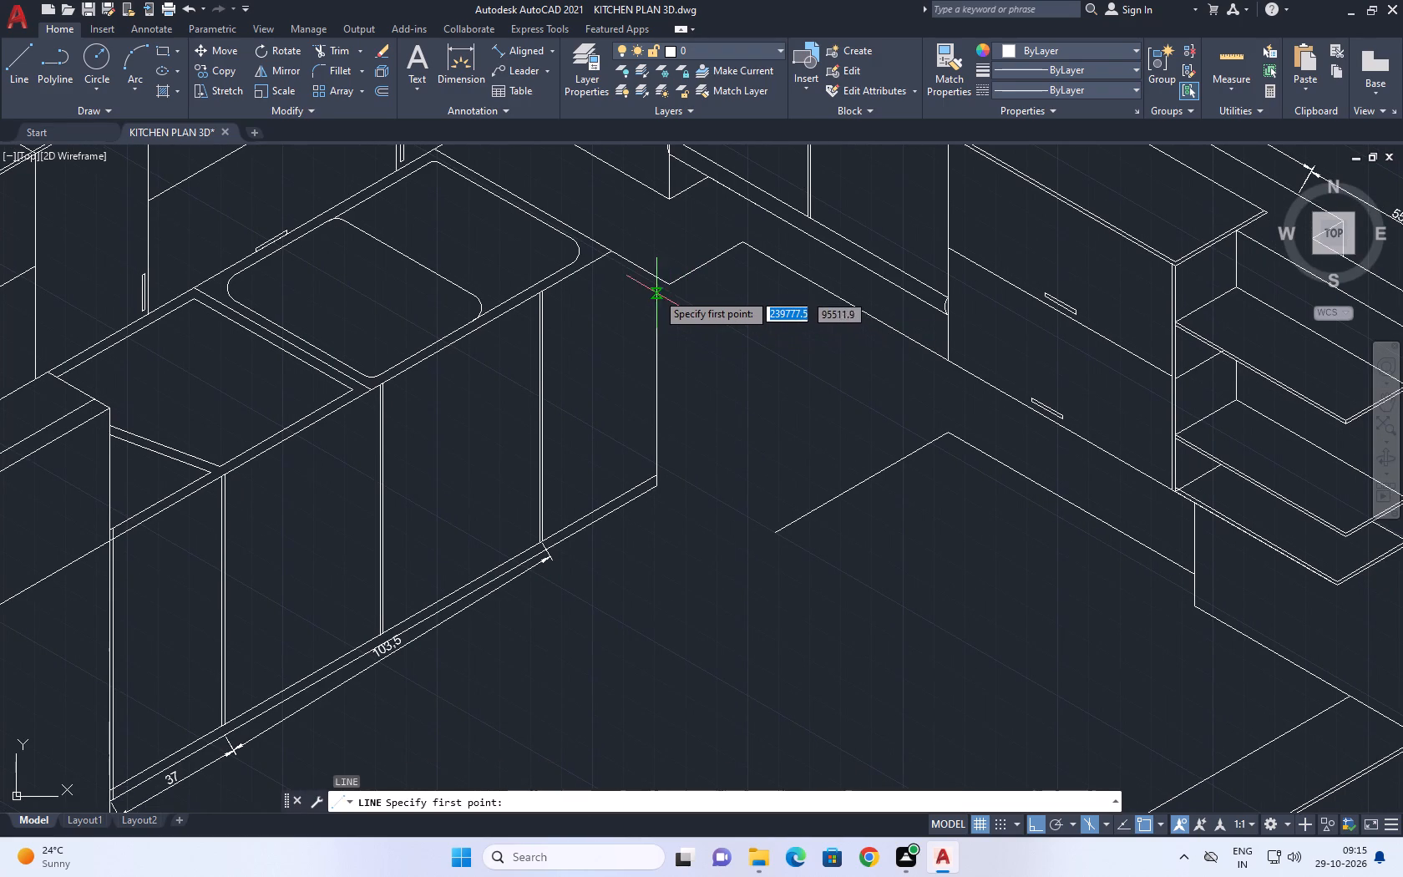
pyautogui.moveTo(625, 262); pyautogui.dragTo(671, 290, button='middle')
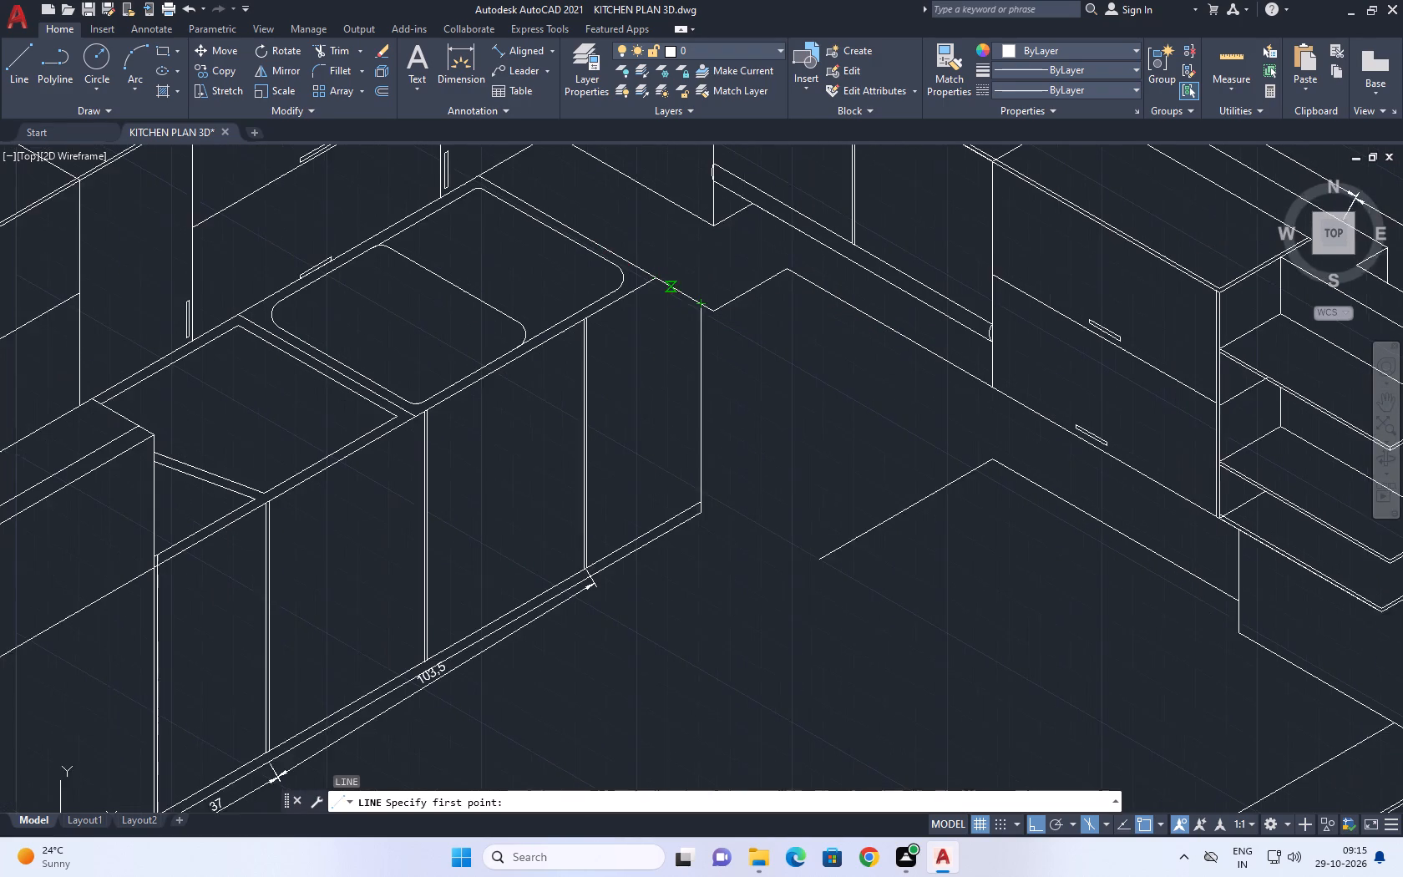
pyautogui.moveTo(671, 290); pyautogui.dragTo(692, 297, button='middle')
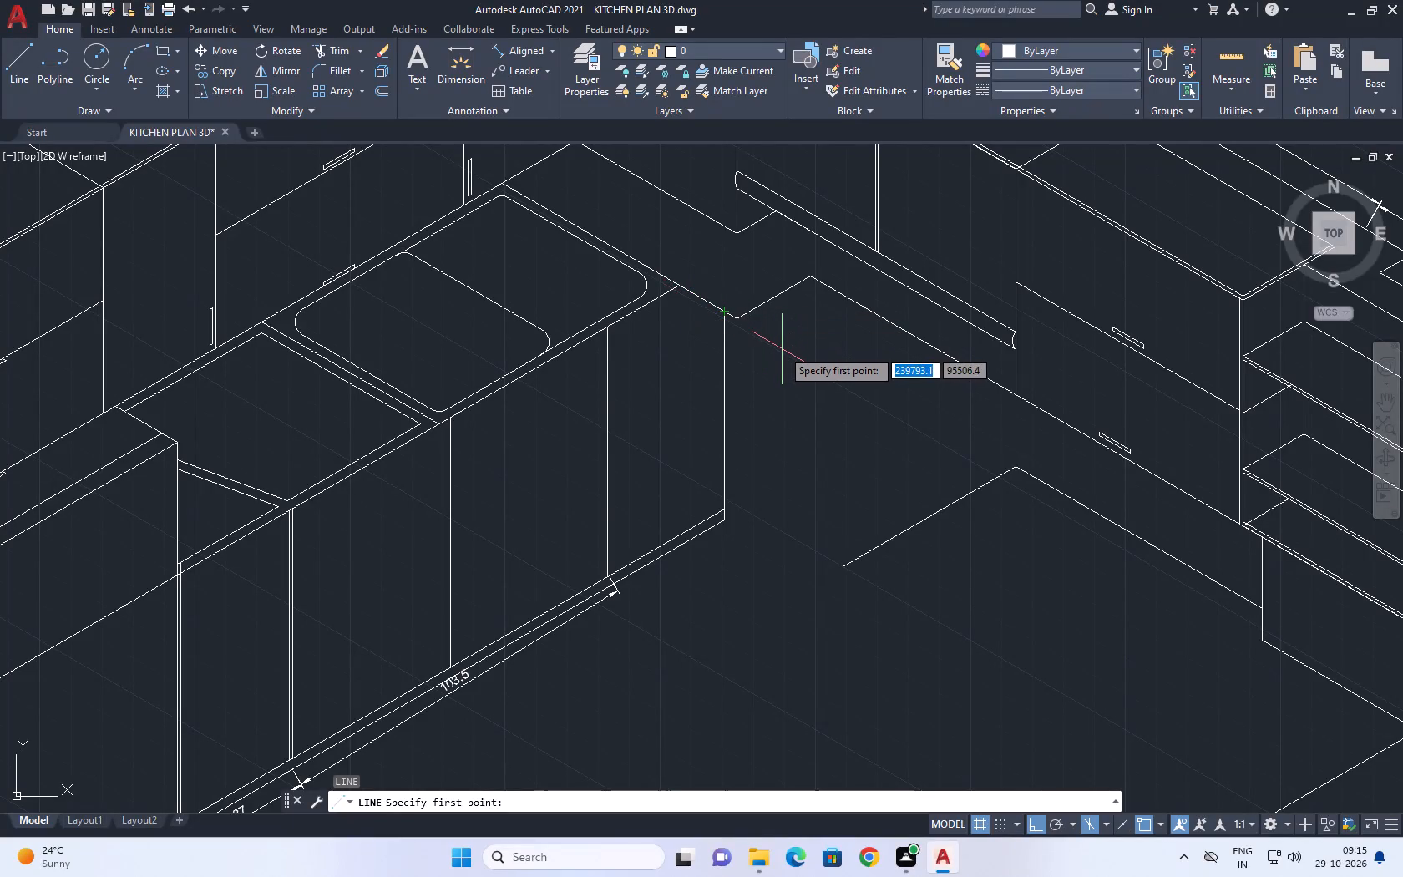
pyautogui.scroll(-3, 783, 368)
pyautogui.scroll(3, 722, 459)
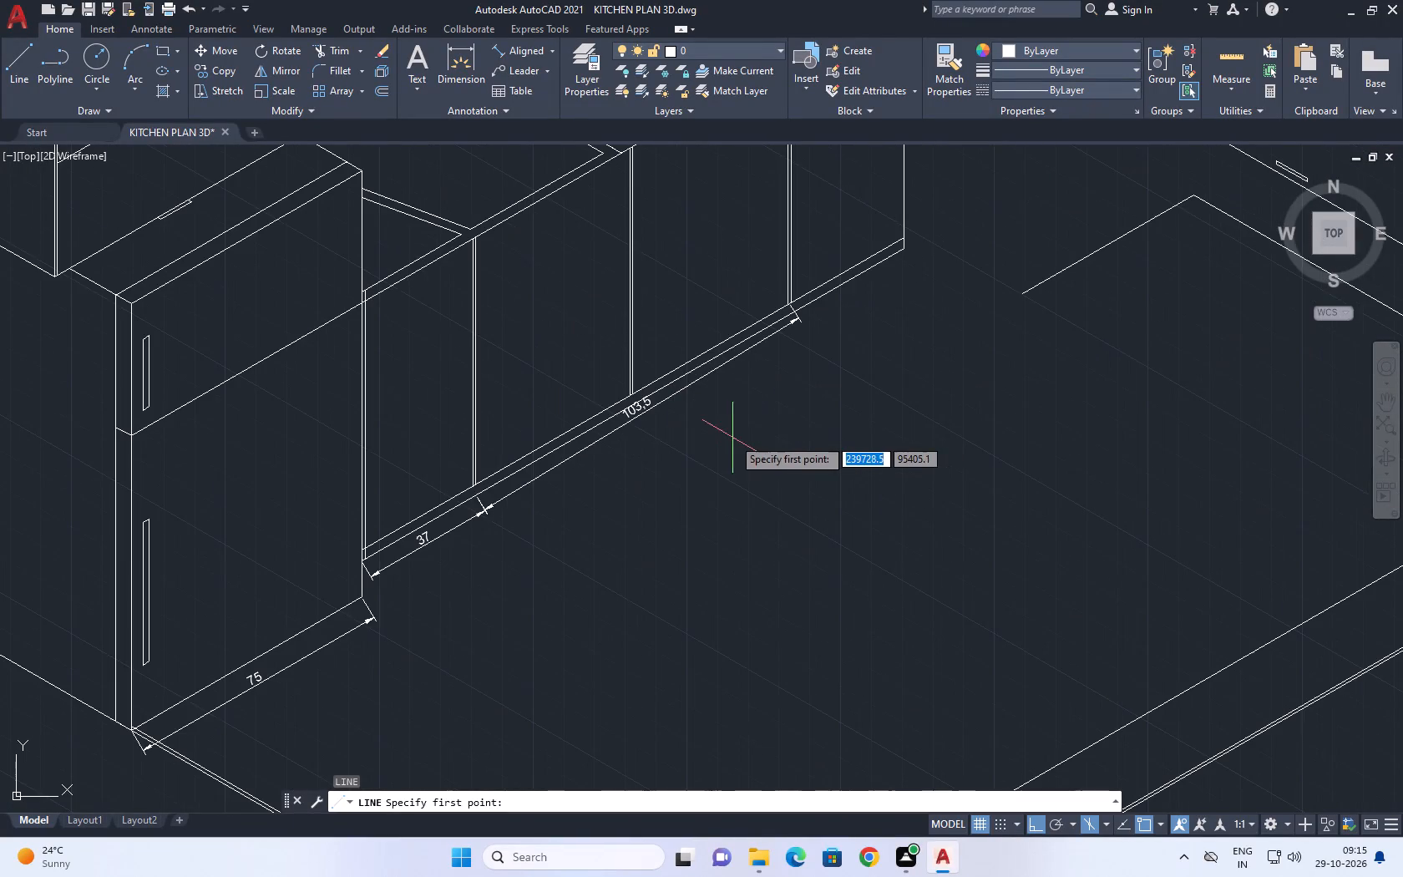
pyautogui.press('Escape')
# Delete the 103.5 dimension along the bottom of the base cabinets.
pyautogui.click(638, 413)
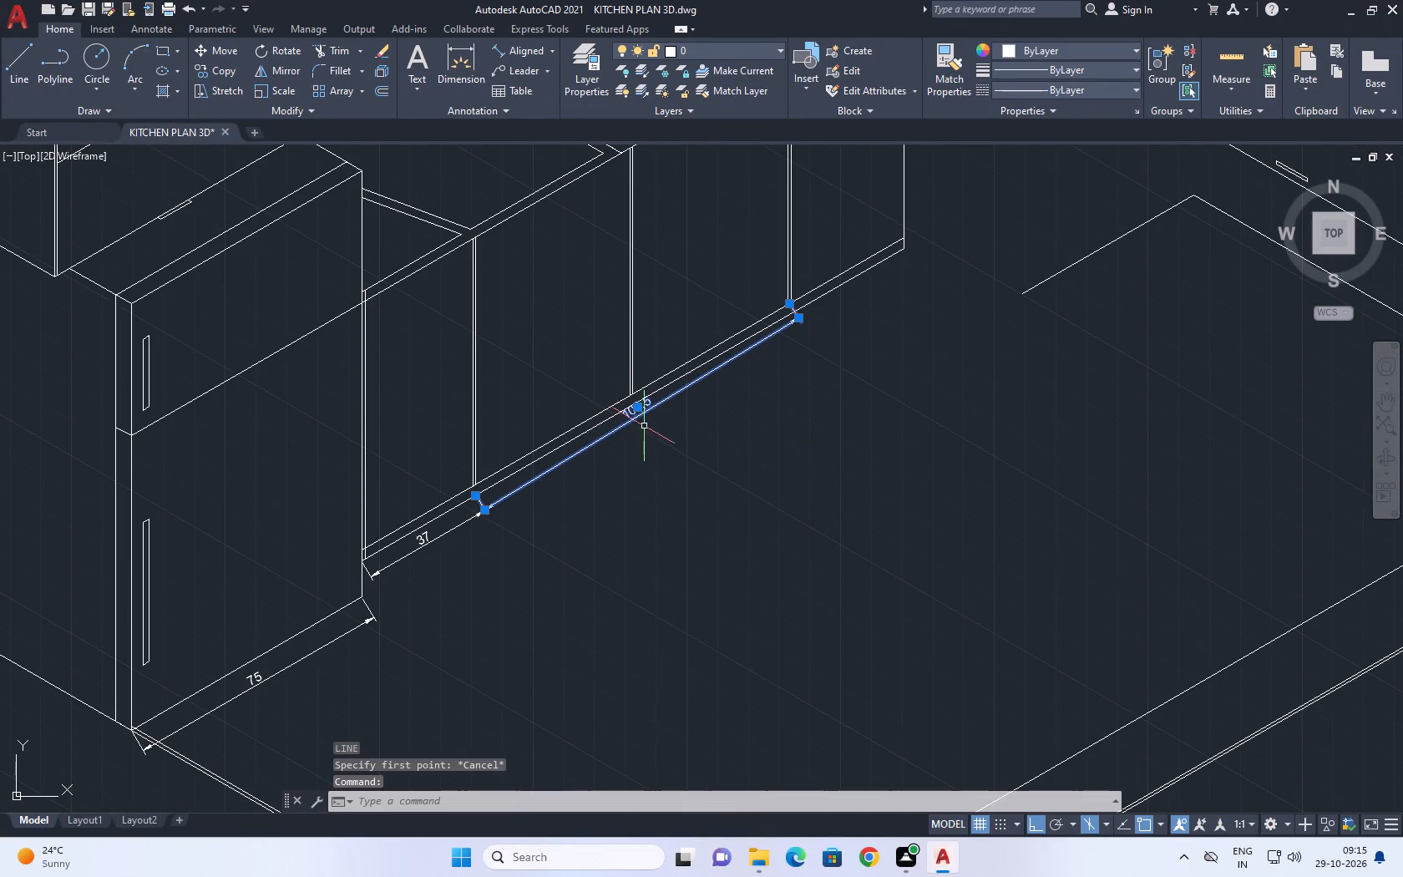
pyautogui.press('Delete')
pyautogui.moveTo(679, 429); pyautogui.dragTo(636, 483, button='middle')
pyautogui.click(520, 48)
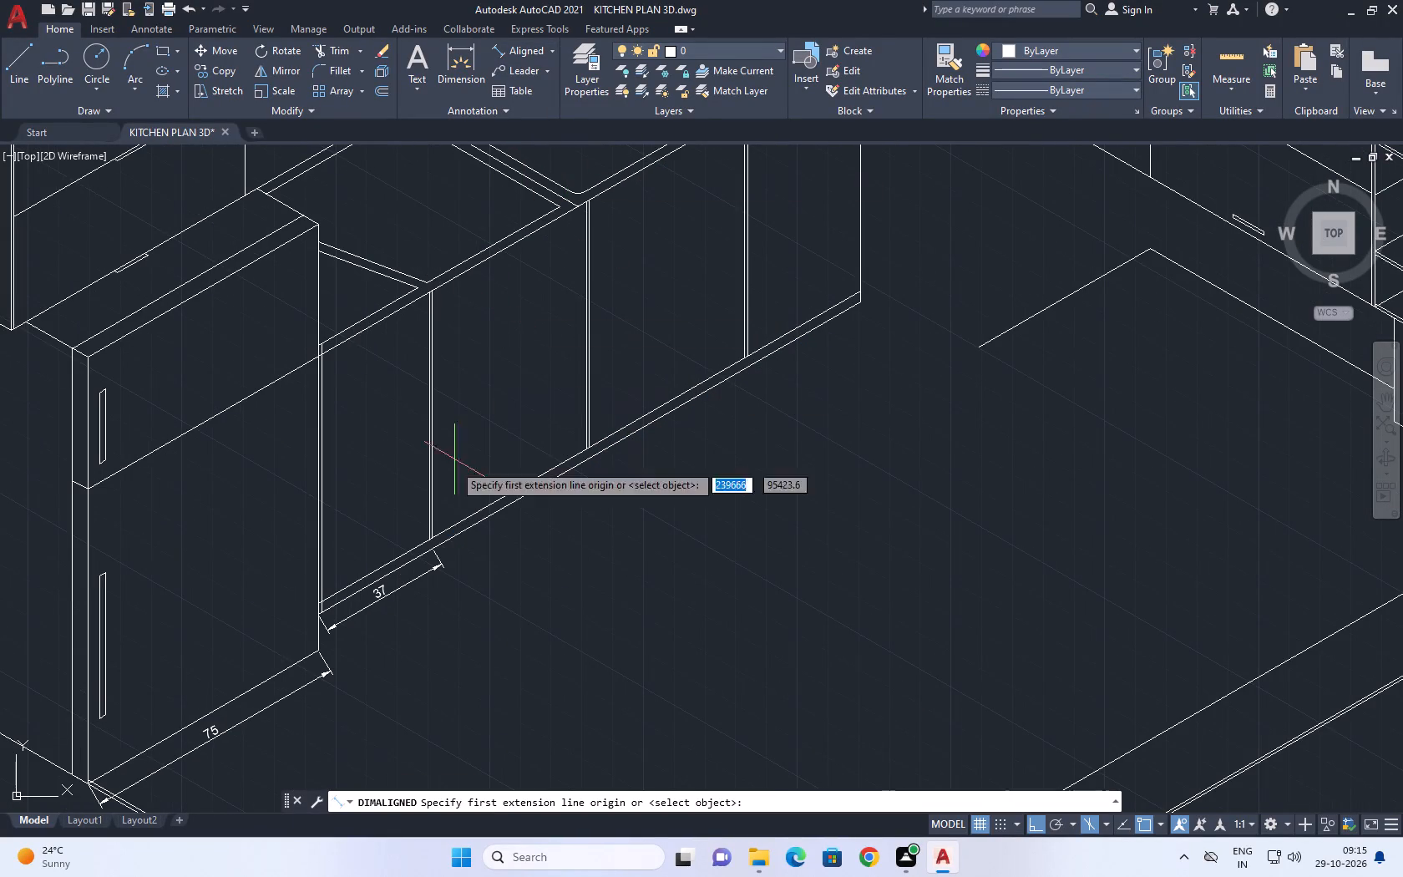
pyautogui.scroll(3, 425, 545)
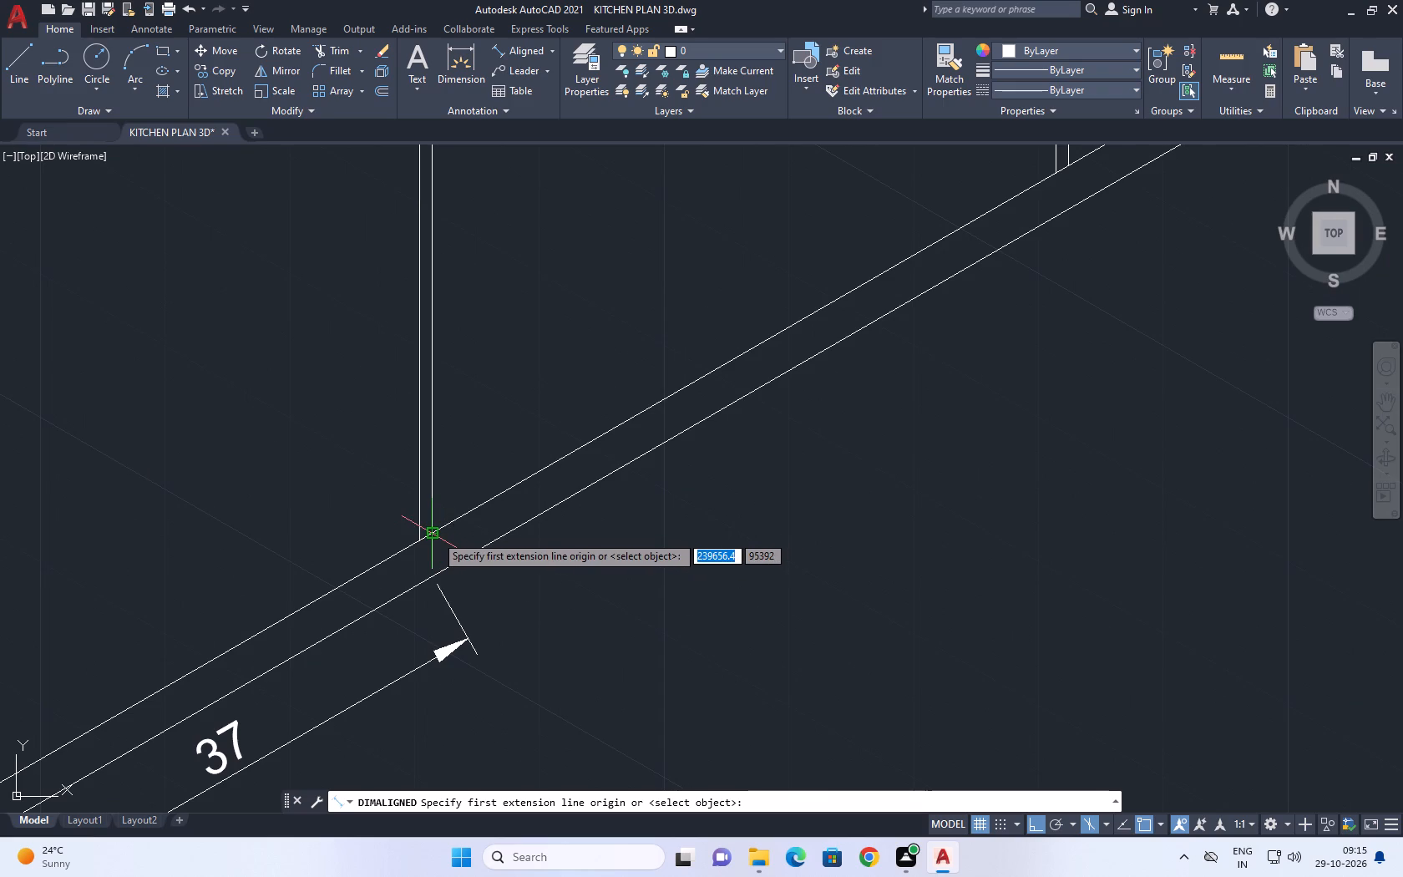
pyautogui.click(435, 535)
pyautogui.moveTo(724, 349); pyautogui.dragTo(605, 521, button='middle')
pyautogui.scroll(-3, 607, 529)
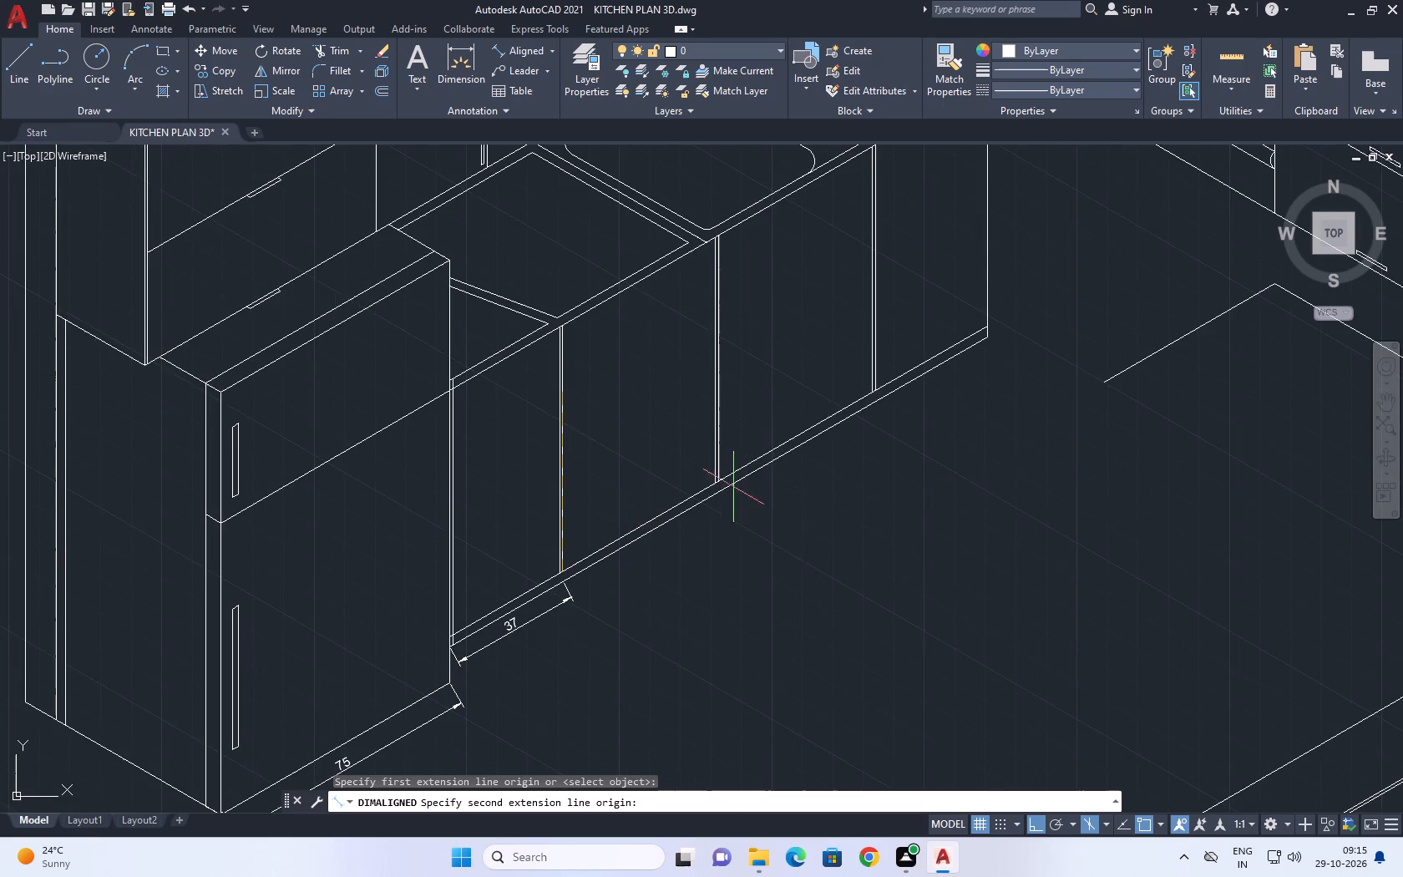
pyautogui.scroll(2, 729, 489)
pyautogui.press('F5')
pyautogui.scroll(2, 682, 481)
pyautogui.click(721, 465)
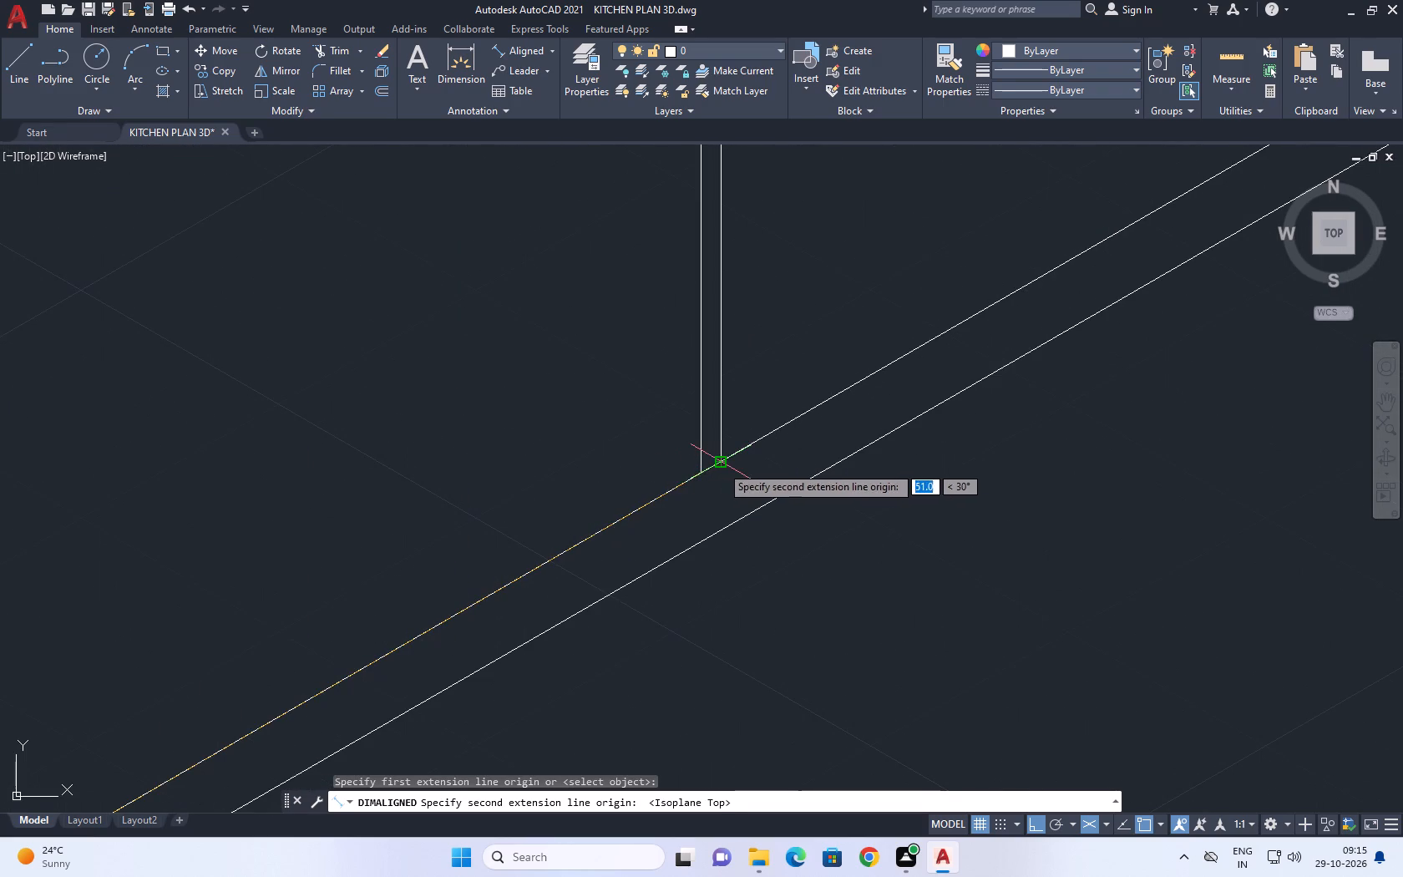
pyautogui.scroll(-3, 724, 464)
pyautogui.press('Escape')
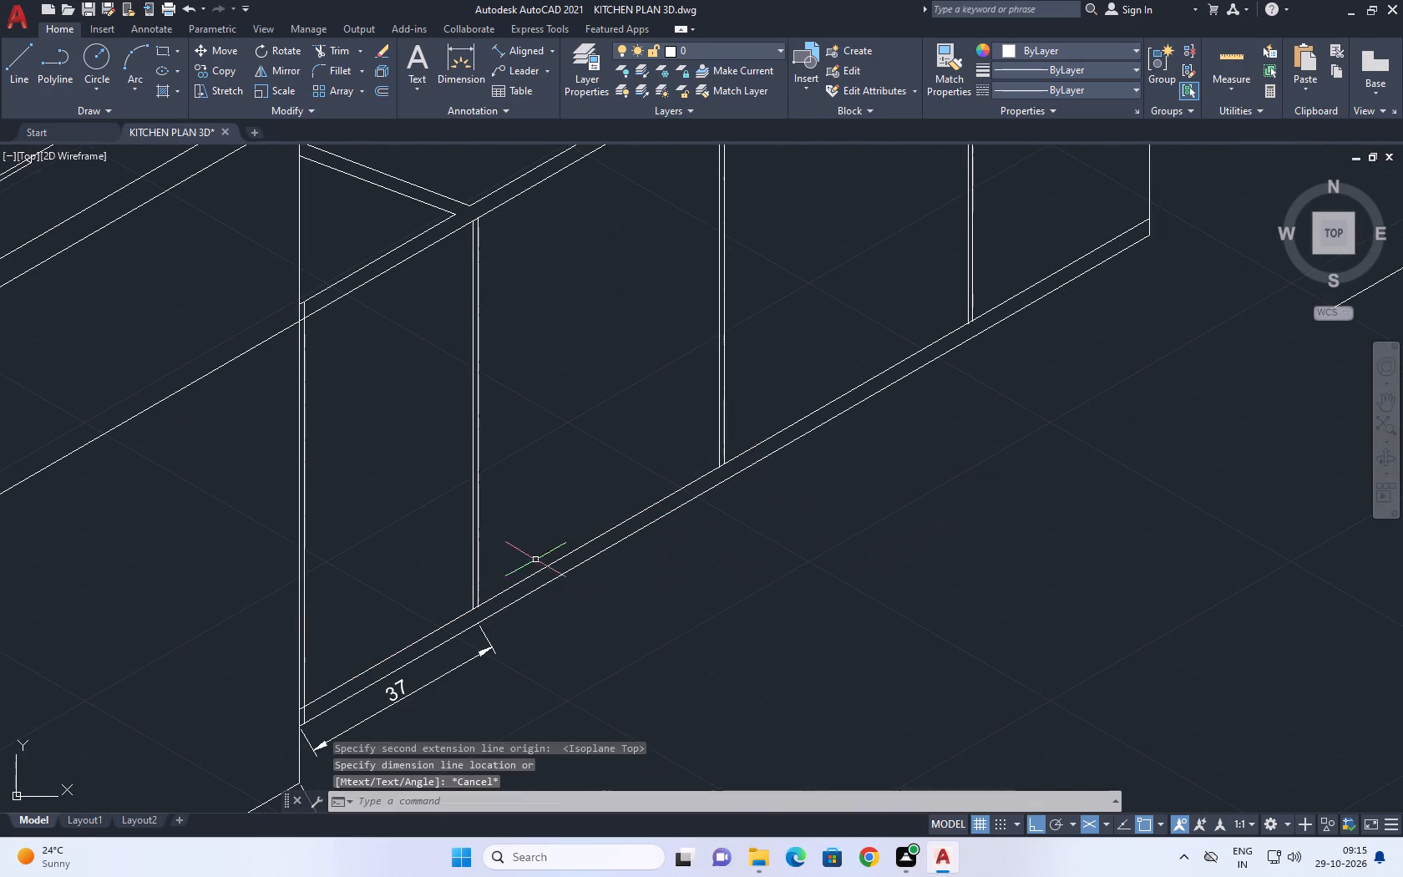
# Add an aligned dimension across the base cabinet beside the 37 dimension, measured between its dividers and placed in line with that dimension.
pyautogui.press('space')
pyautogui.scroll(3, 482, 613)
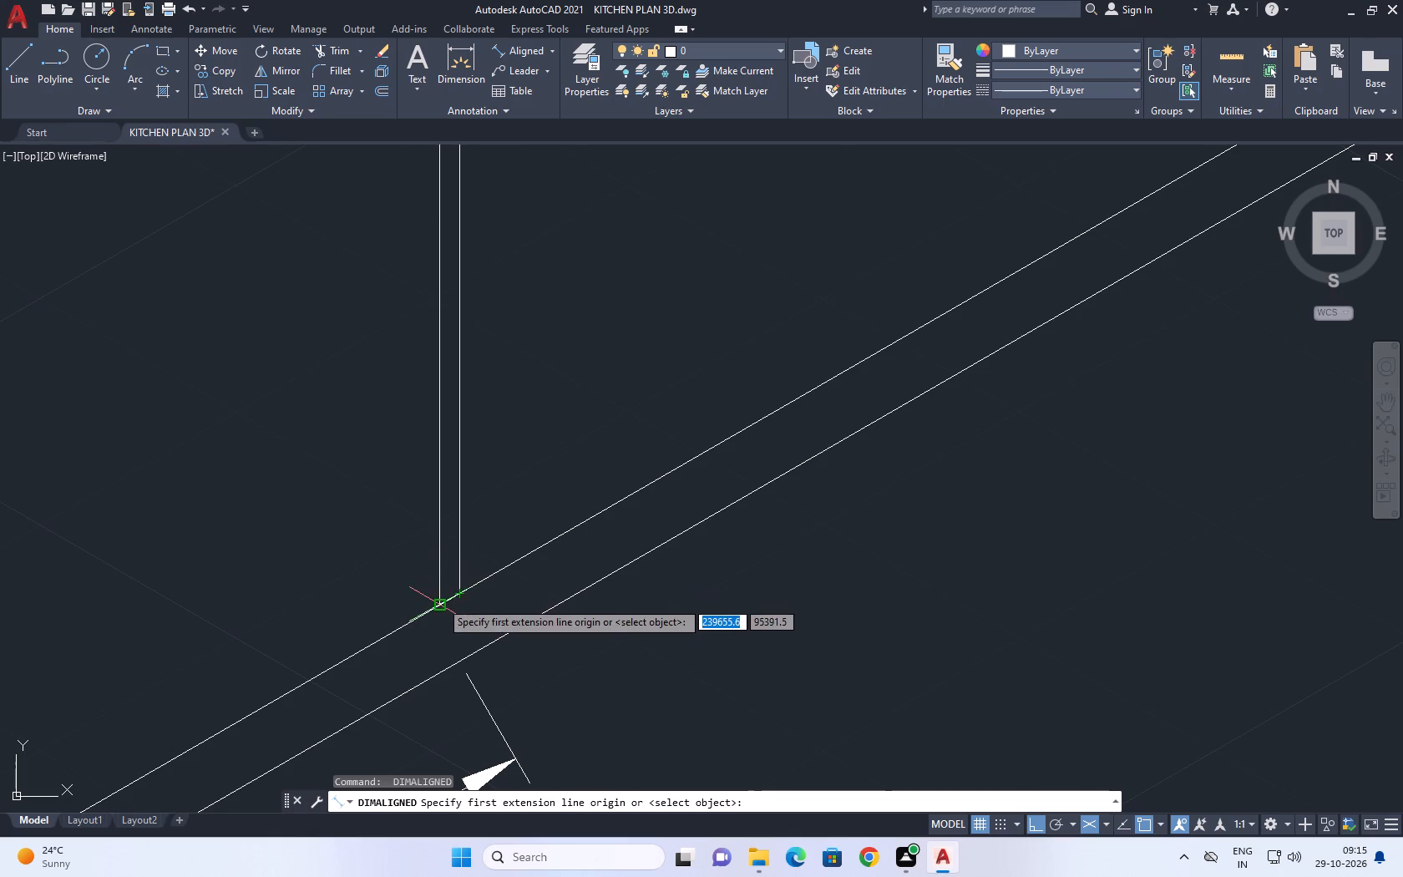
pyautogui.click(440, 601)
pyautogui.scroll(-4, 820, 443)
pyautogui.scroll(6, 945, 378)
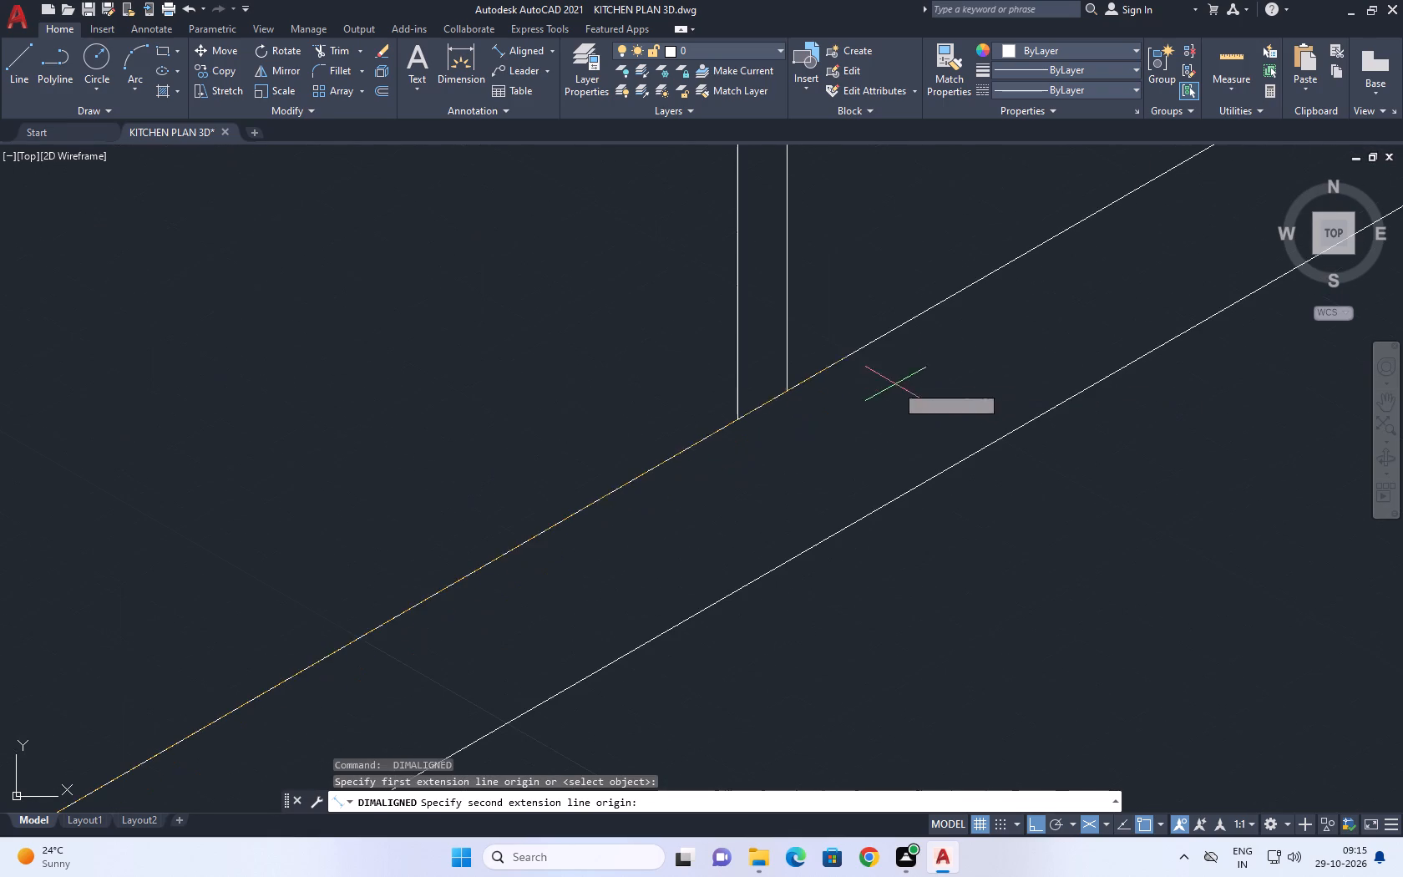
pyautogui.click(788, 384)
pyautogui.scroll(-5, 812, 351)
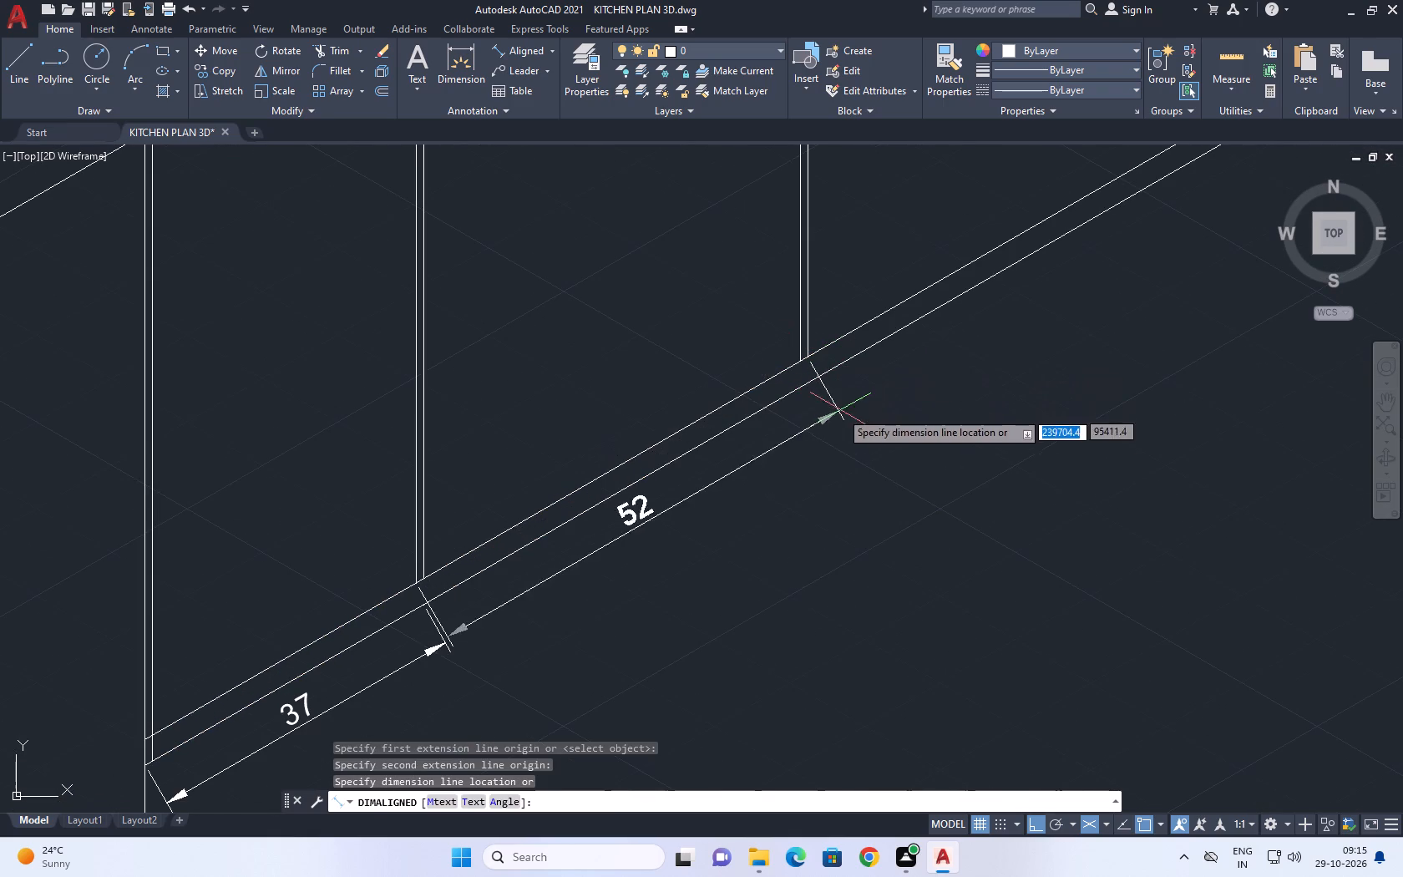
pyautogui.click(445, 641)
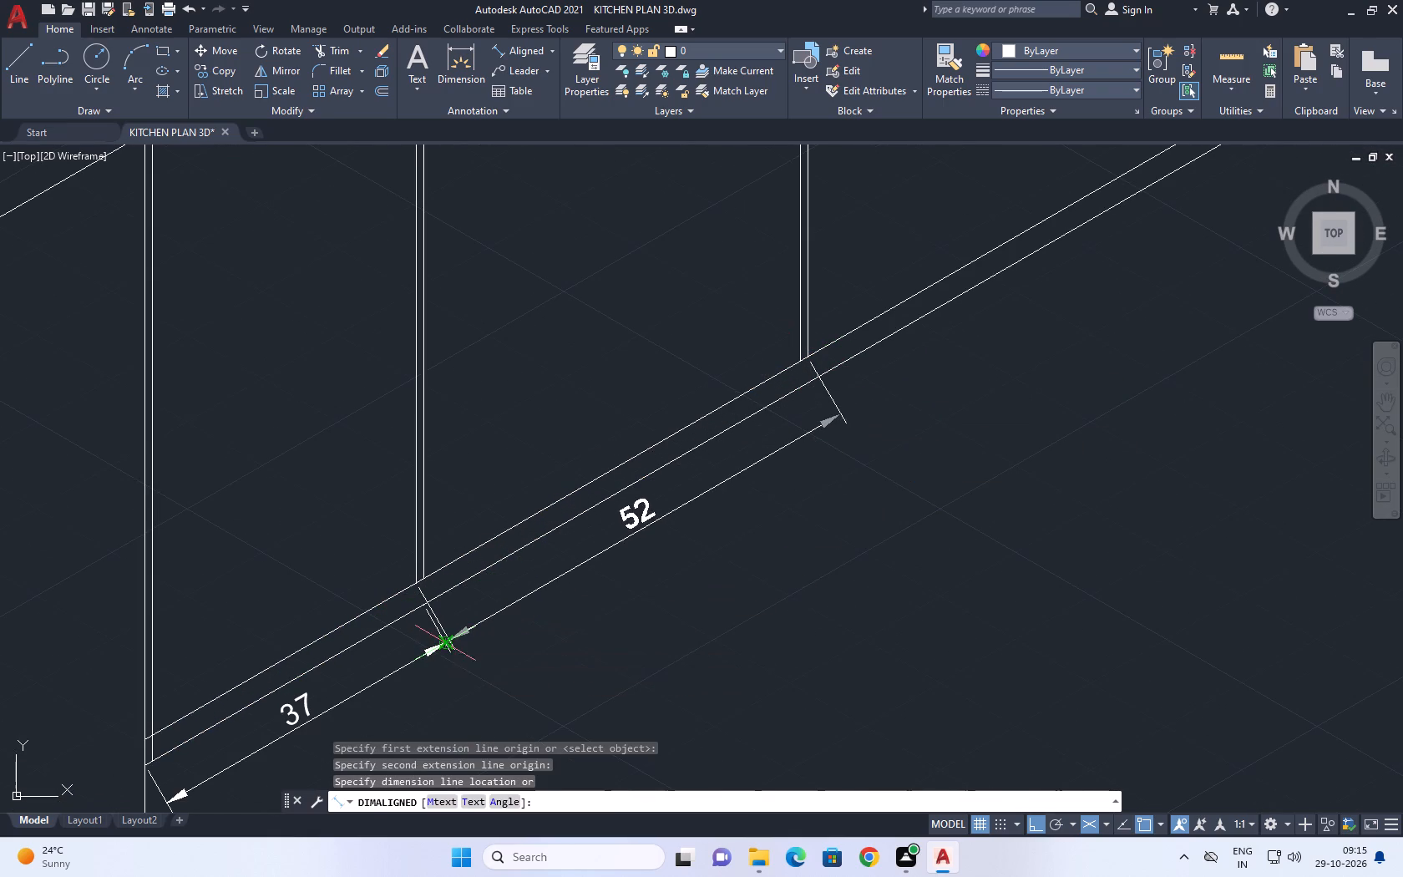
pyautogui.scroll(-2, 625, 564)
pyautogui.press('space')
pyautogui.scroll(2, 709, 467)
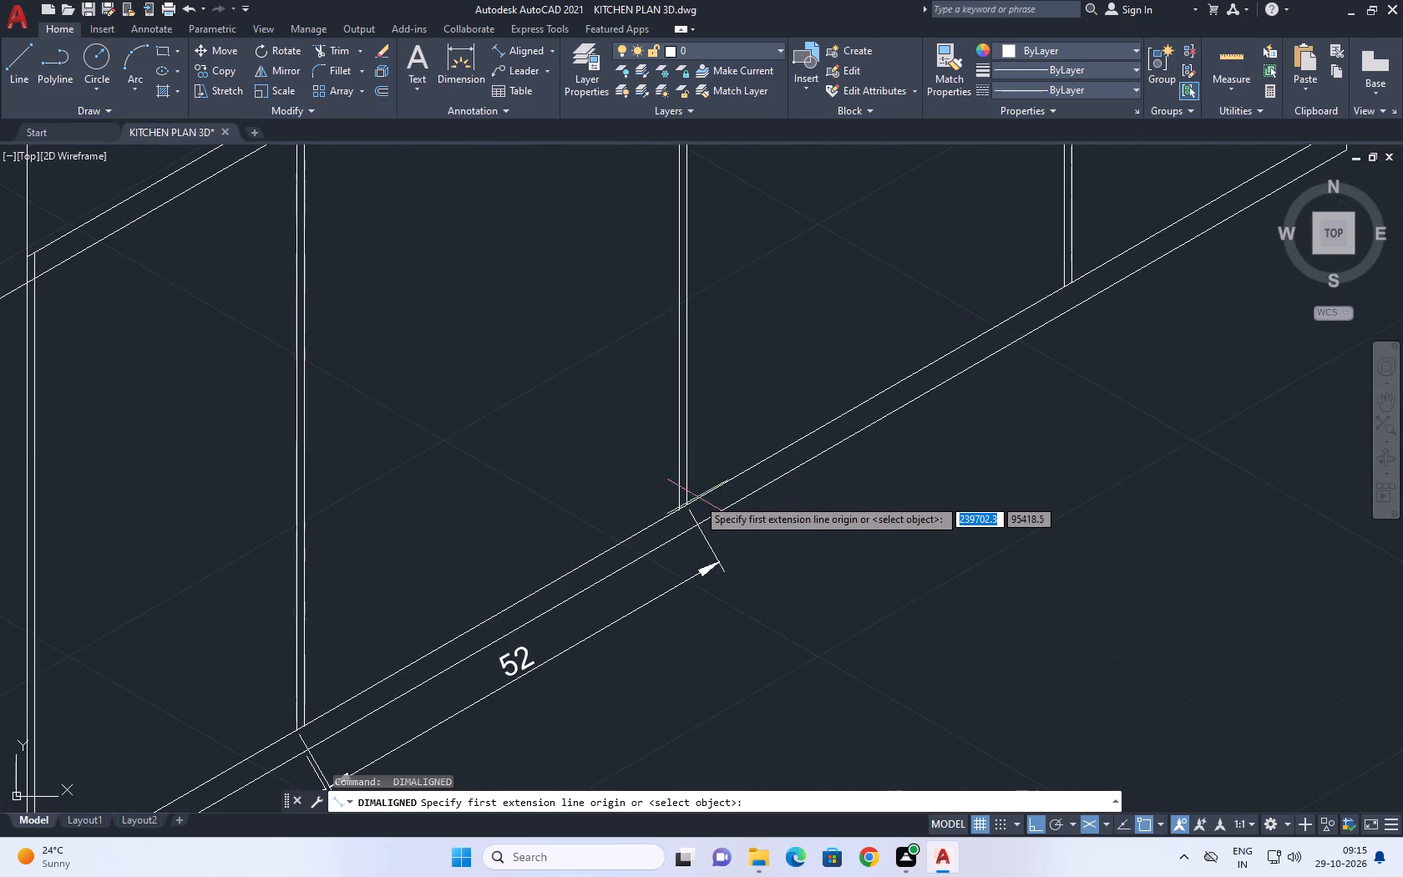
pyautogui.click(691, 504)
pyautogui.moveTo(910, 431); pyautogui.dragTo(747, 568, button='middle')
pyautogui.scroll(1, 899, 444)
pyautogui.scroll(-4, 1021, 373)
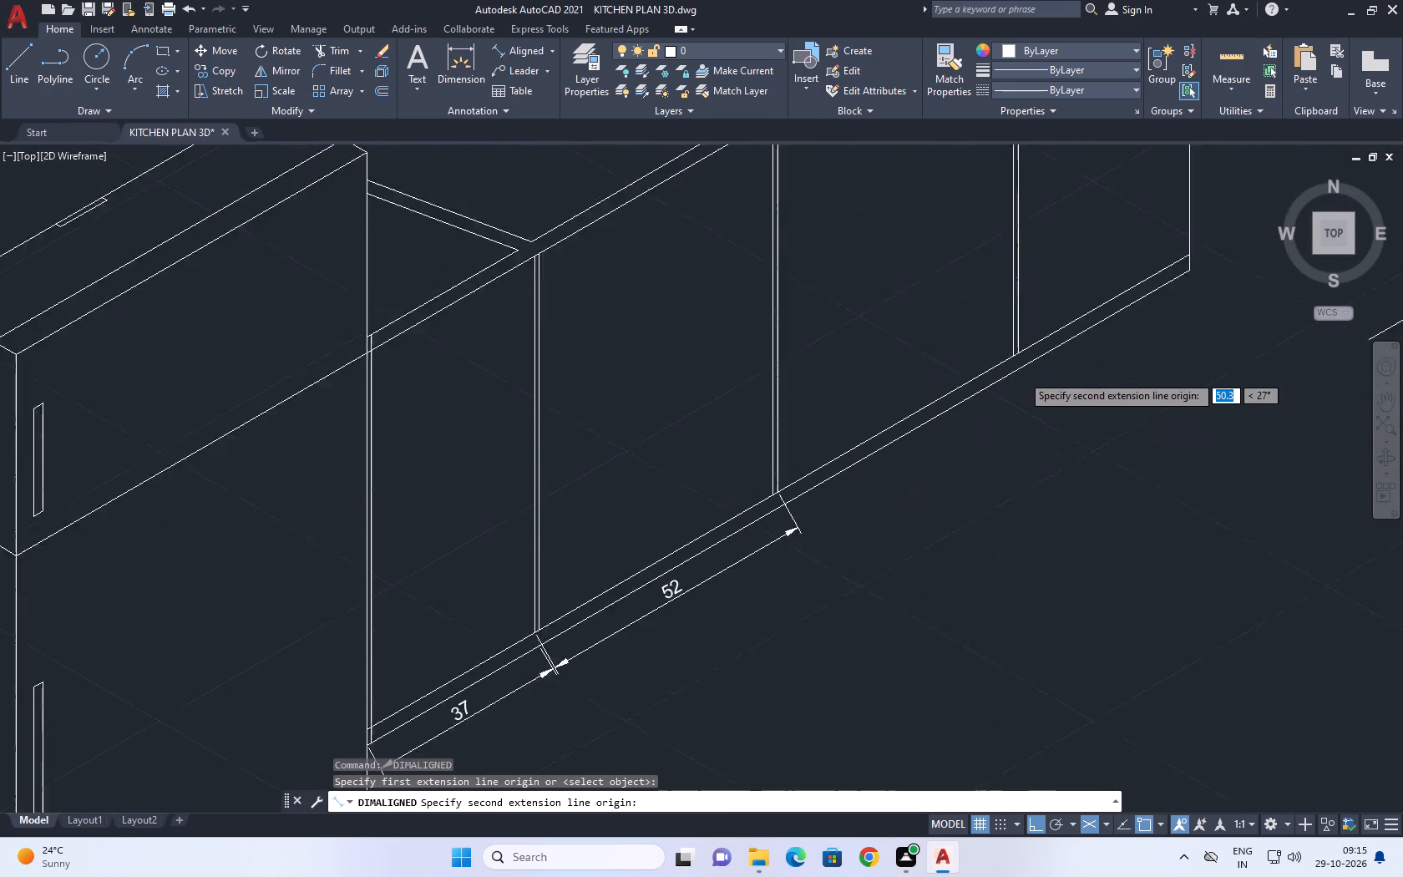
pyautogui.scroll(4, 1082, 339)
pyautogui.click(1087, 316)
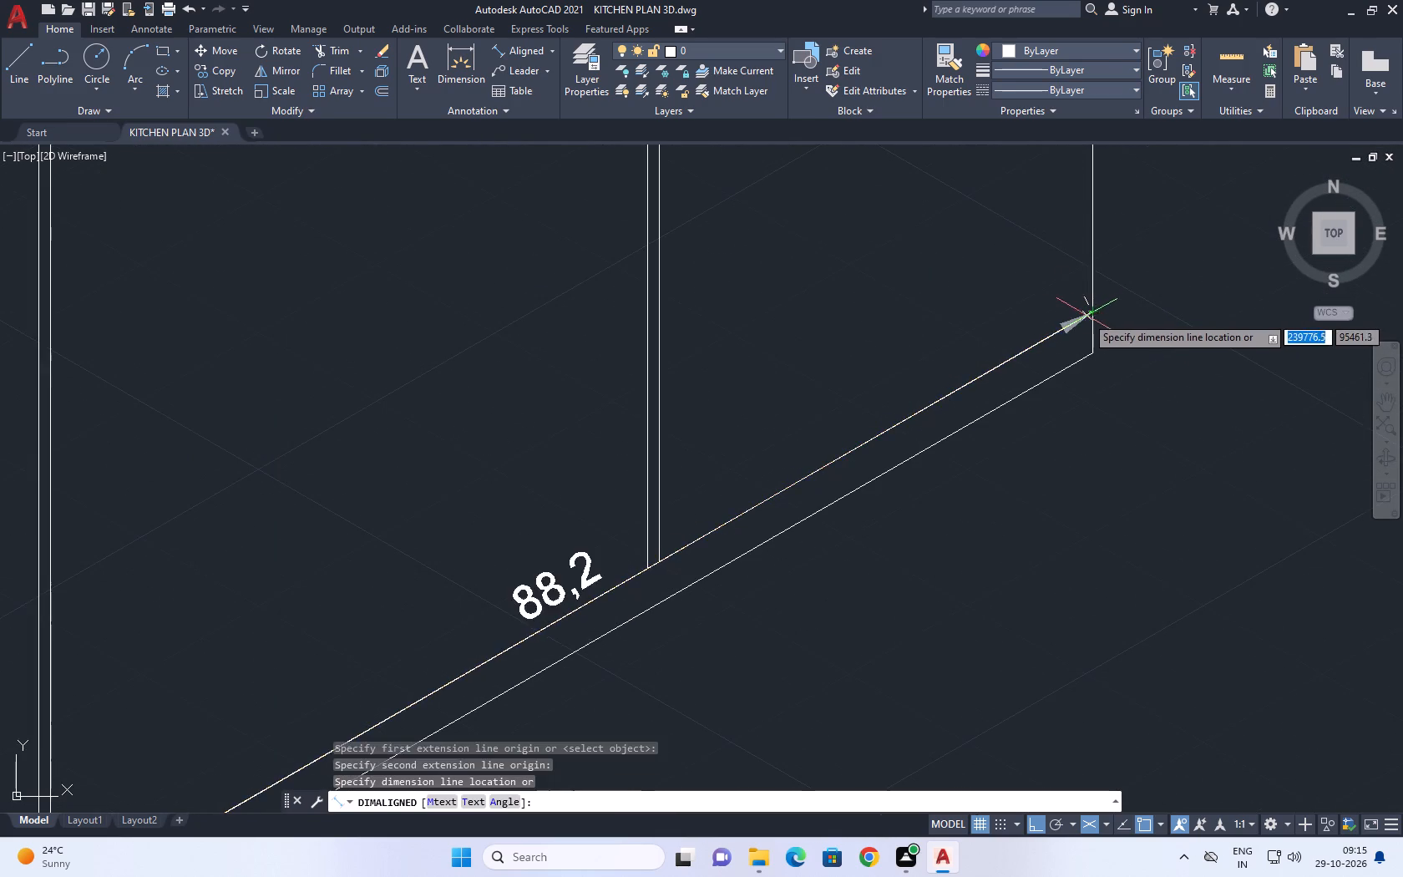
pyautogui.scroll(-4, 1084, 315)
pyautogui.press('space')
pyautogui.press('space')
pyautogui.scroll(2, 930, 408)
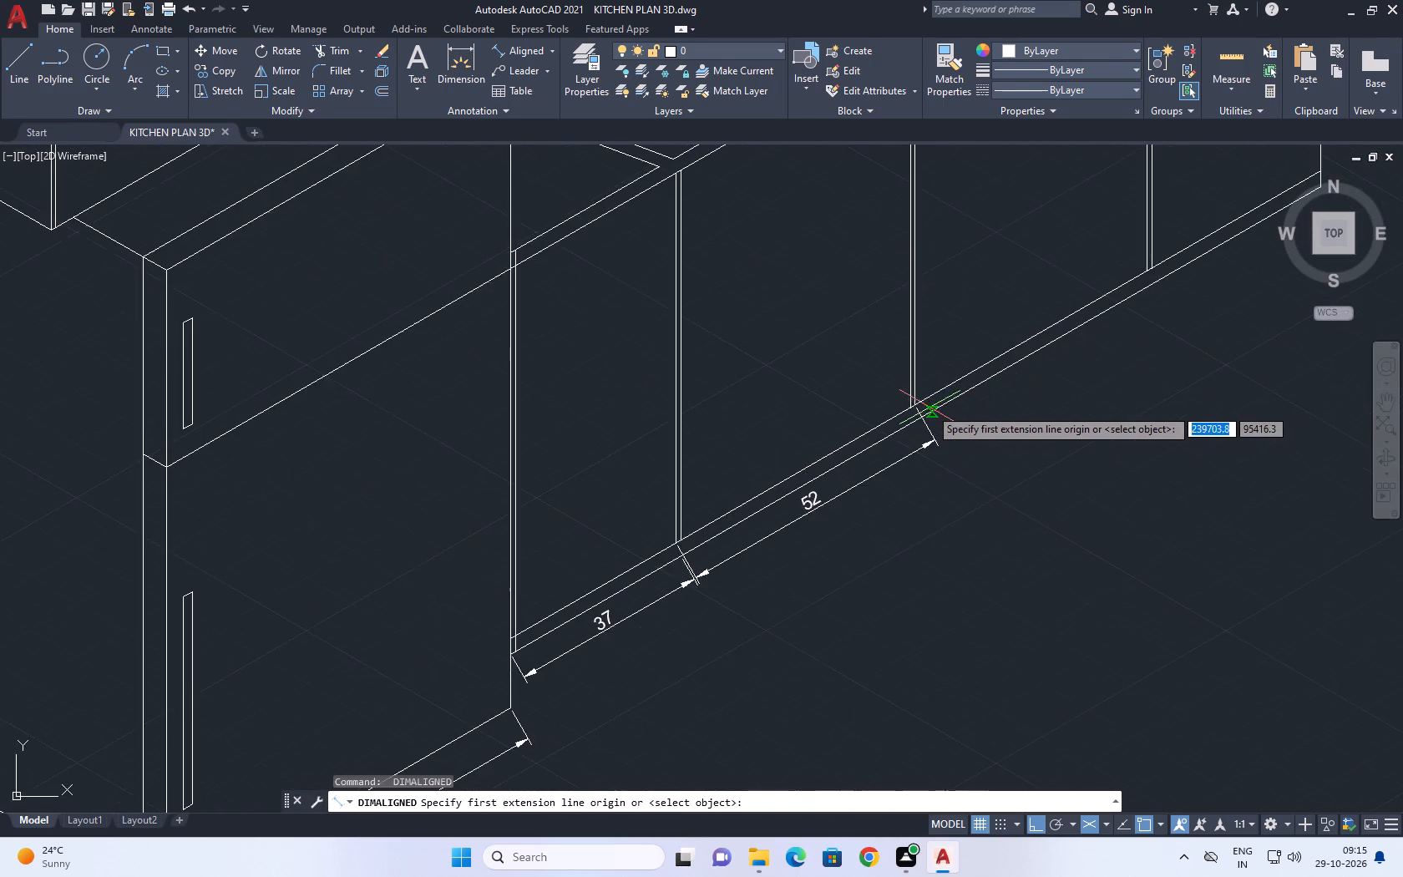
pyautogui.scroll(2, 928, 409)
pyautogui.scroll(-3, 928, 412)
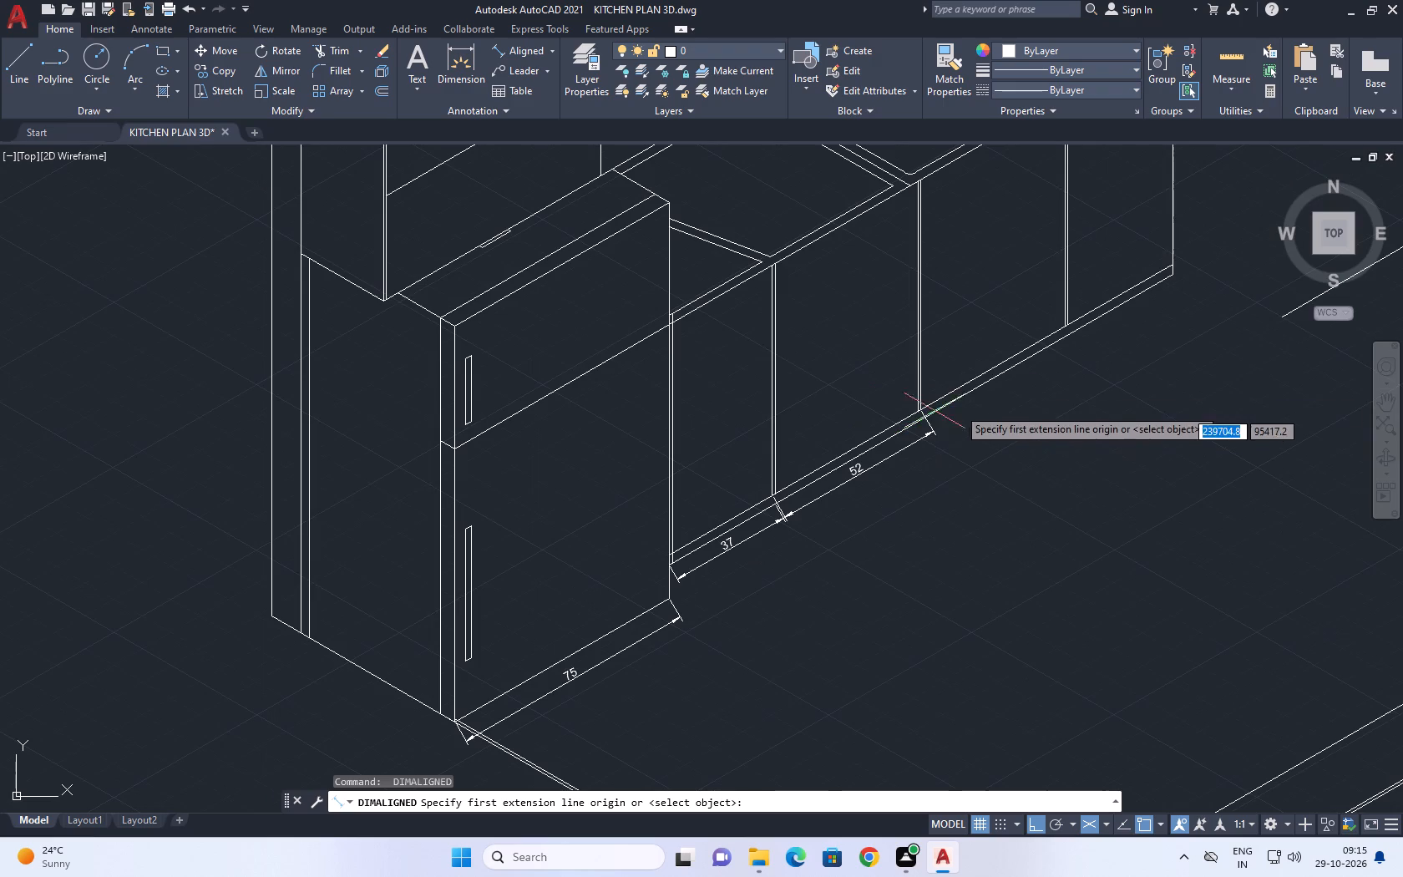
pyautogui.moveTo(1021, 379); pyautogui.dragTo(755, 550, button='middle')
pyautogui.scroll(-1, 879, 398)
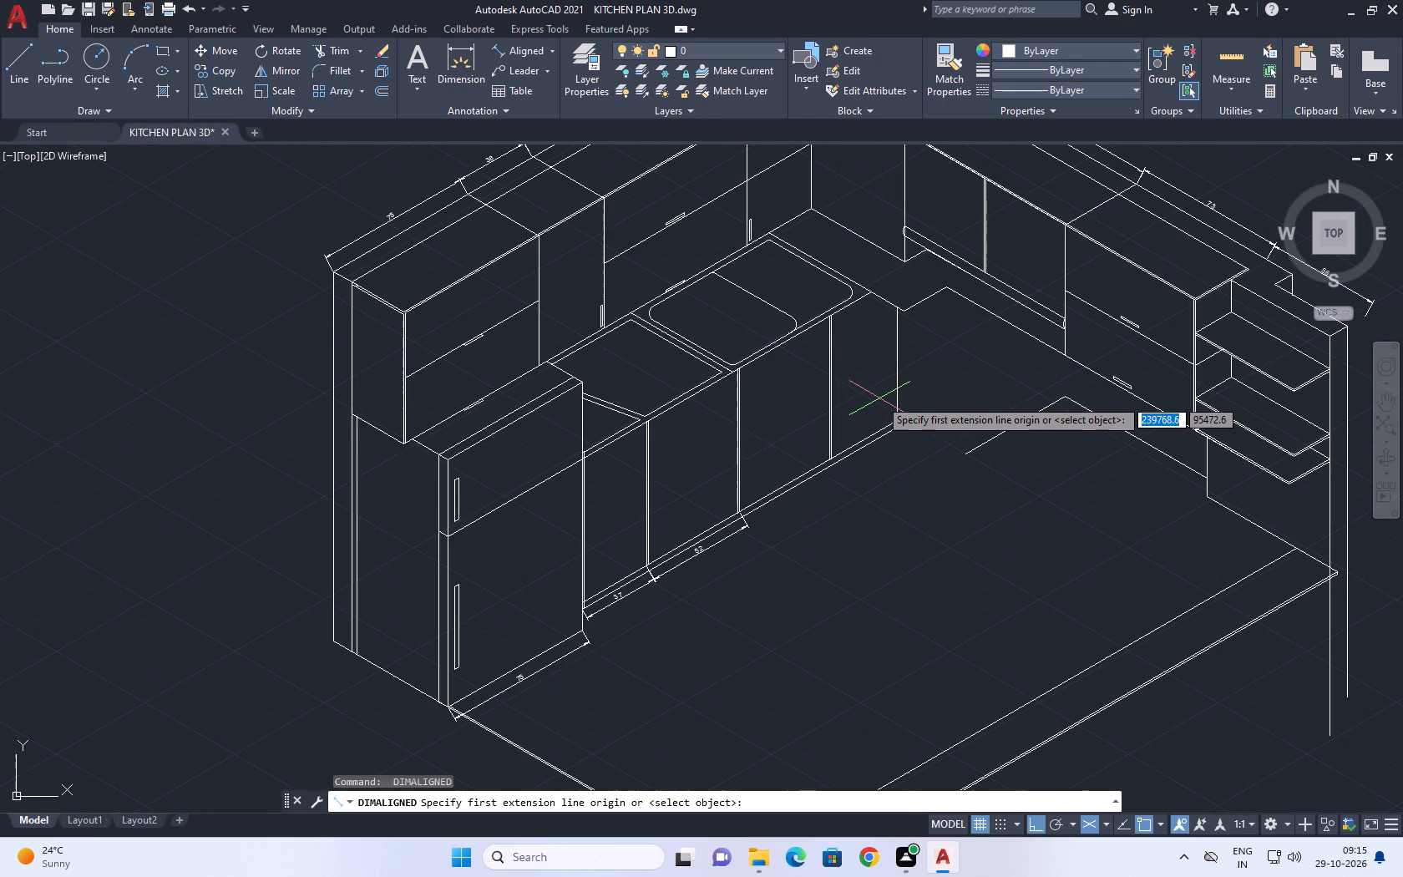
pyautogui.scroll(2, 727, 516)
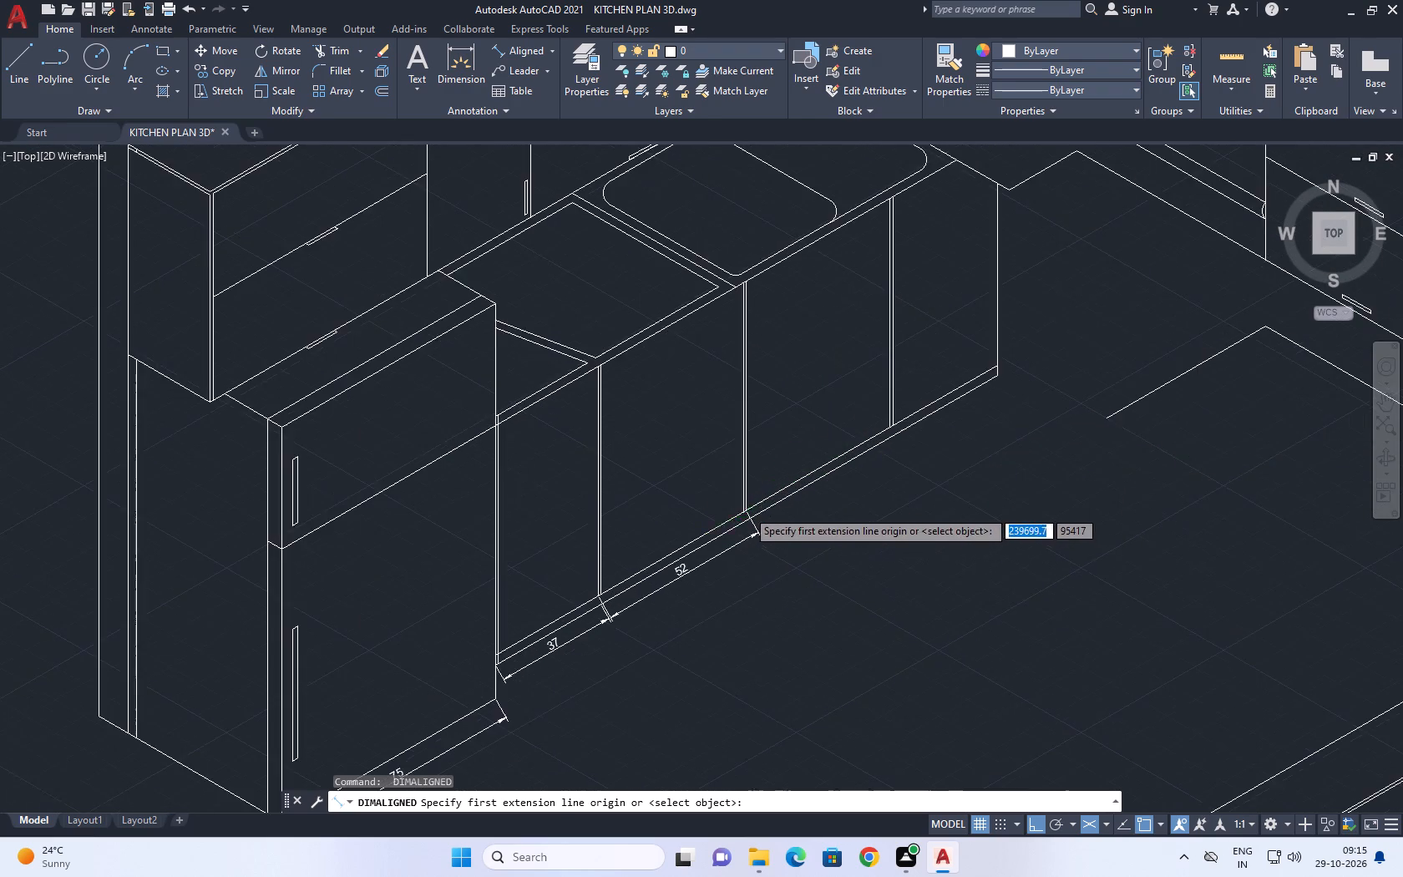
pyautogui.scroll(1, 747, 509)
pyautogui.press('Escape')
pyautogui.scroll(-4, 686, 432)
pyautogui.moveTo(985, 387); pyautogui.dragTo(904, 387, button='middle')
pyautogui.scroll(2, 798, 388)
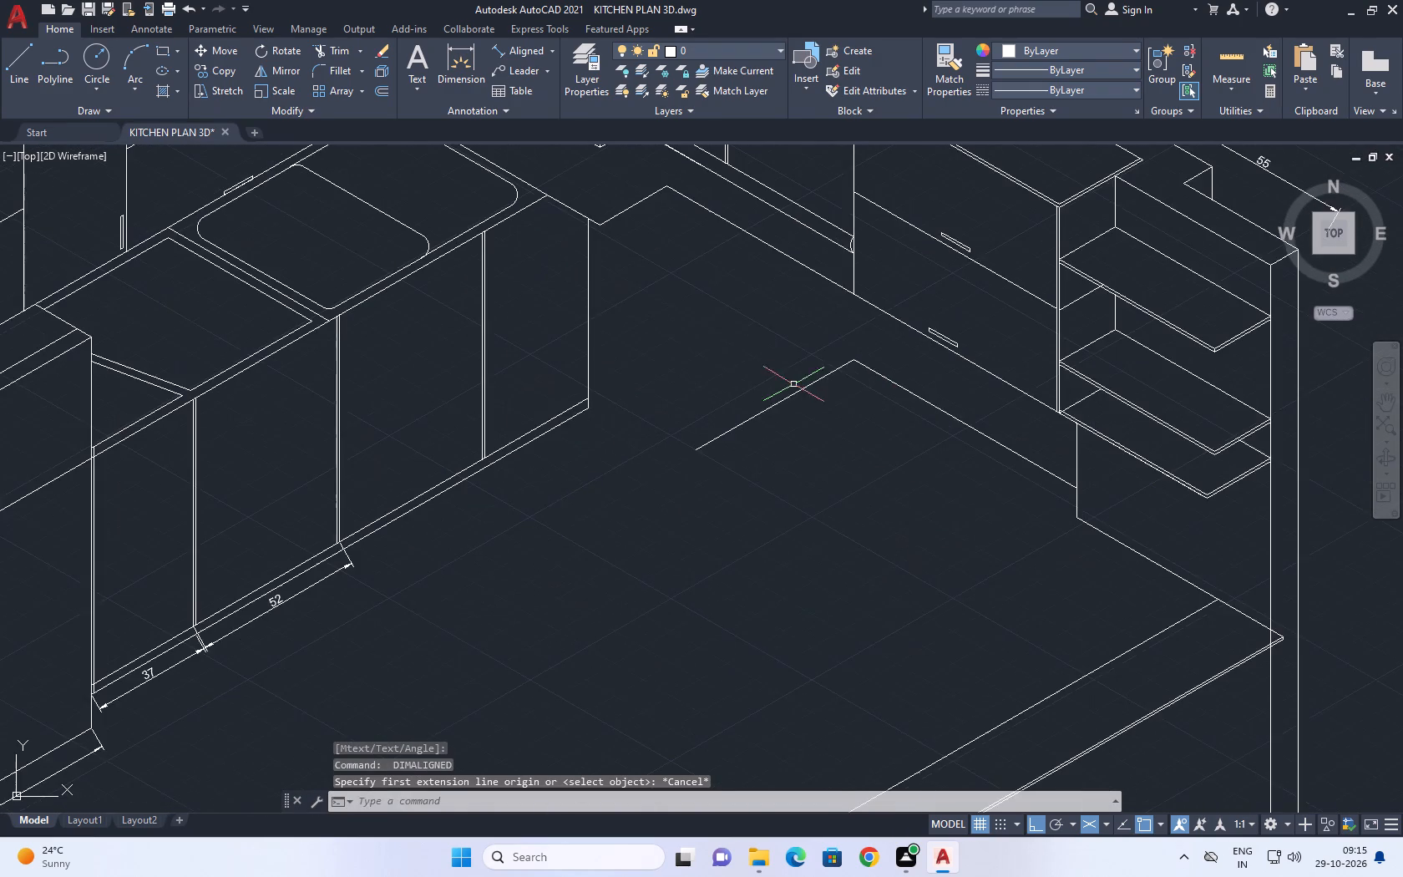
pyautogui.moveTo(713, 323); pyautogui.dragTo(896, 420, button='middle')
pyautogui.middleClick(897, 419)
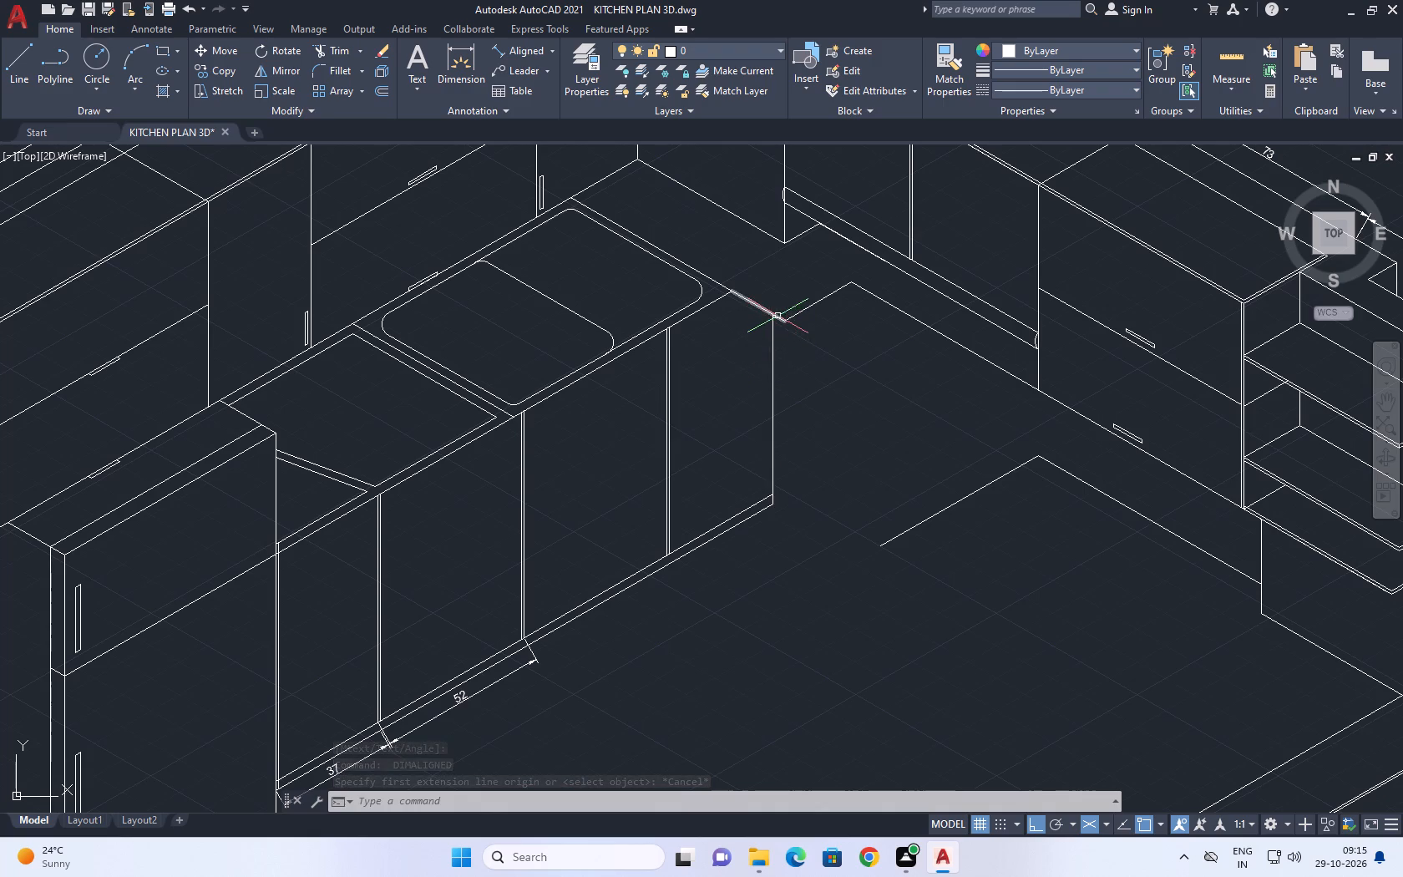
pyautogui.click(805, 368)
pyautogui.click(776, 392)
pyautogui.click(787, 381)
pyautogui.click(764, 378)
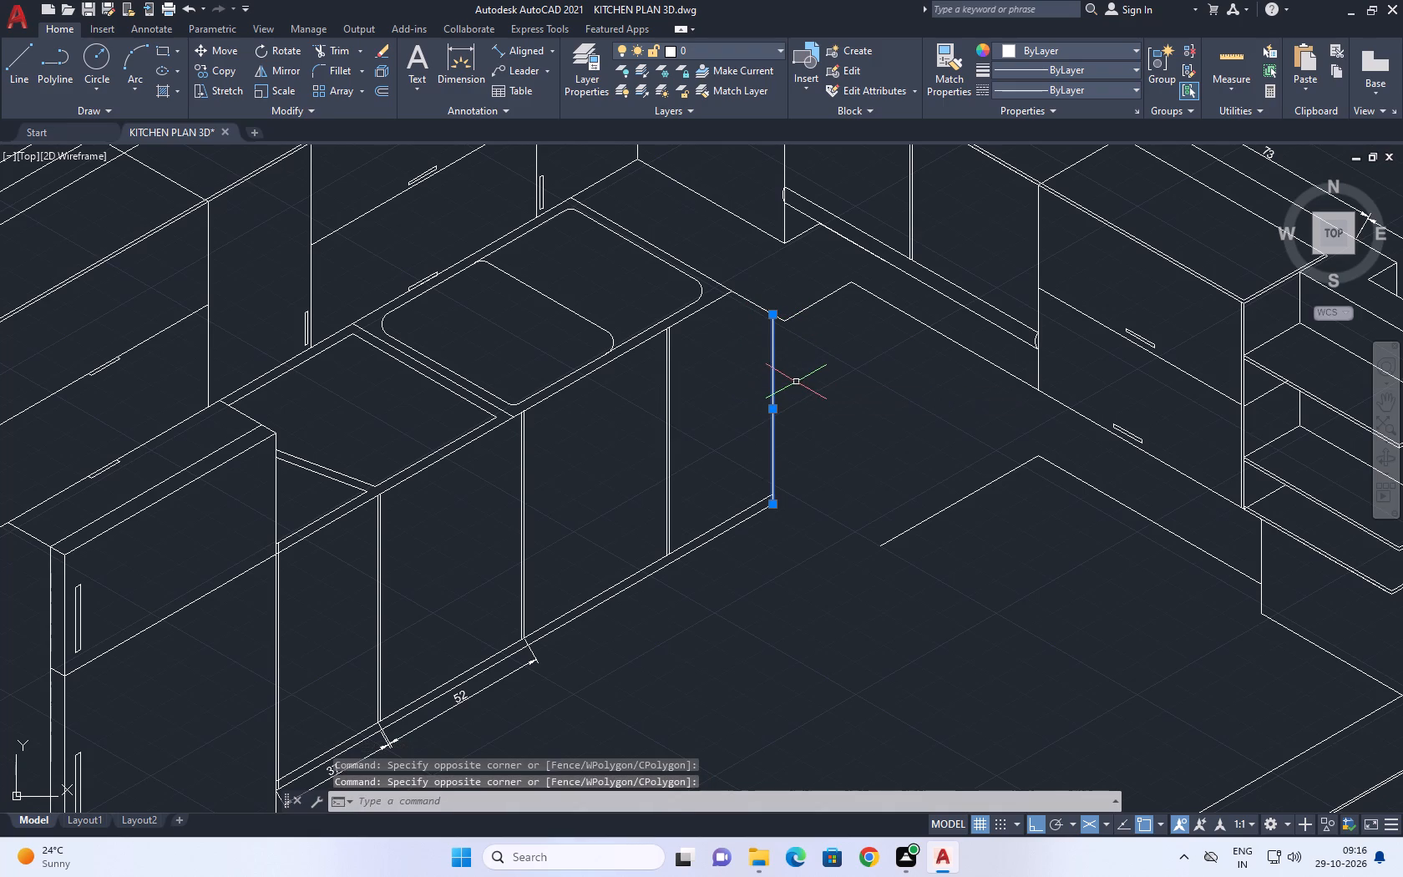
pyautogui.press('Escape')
# Draw a vertical line from the inner countertop corner down past the bottom level of the base cabinets.
pyautogui.moveTo(783, 337); pyautogui.dragTo(793, 345, button='middle')
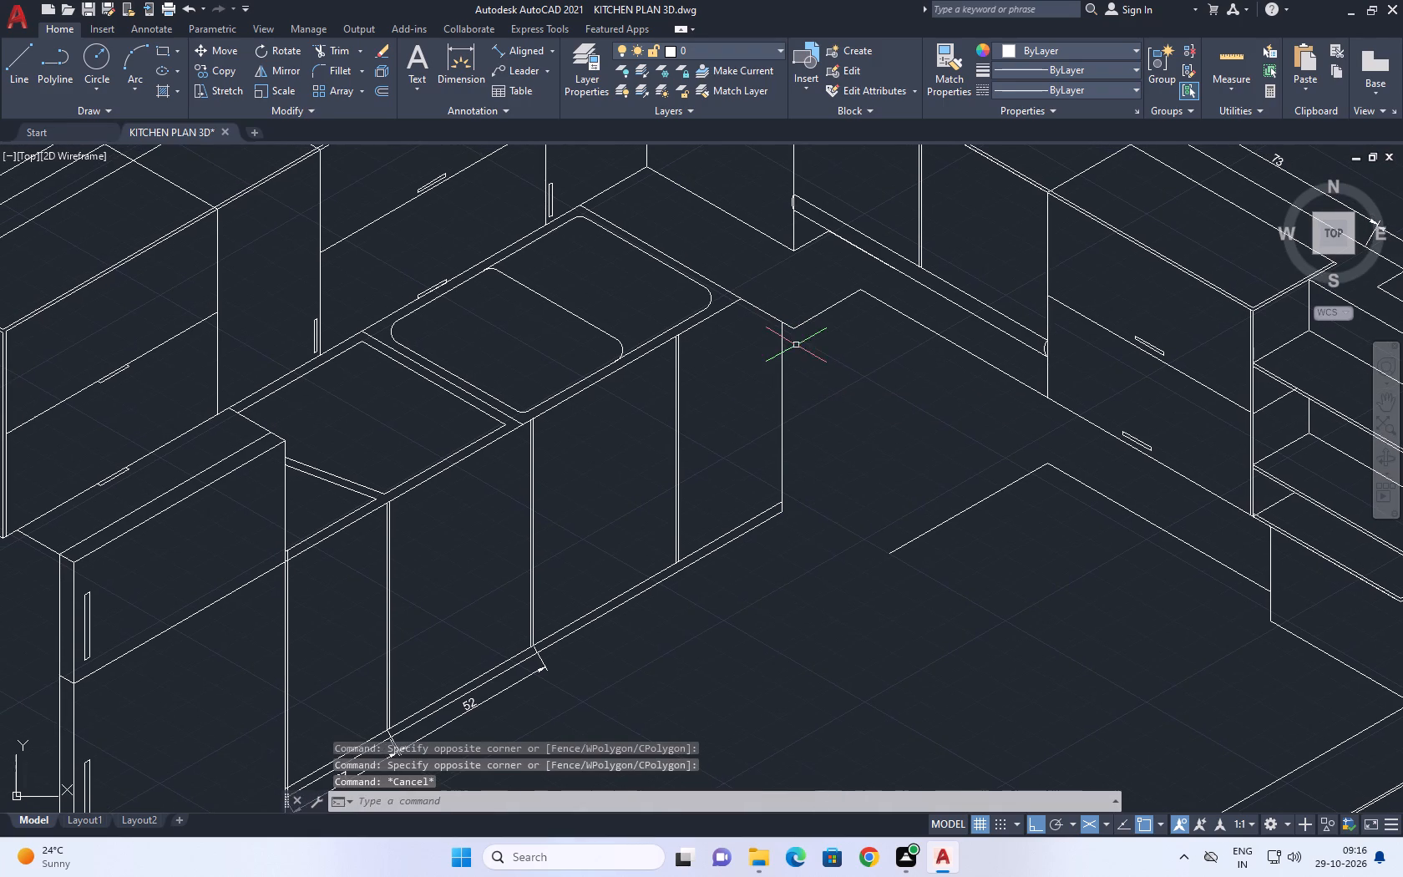
pyautogui.press('l')
pyautogui.press('space')
pyautogui.click(798, 331)
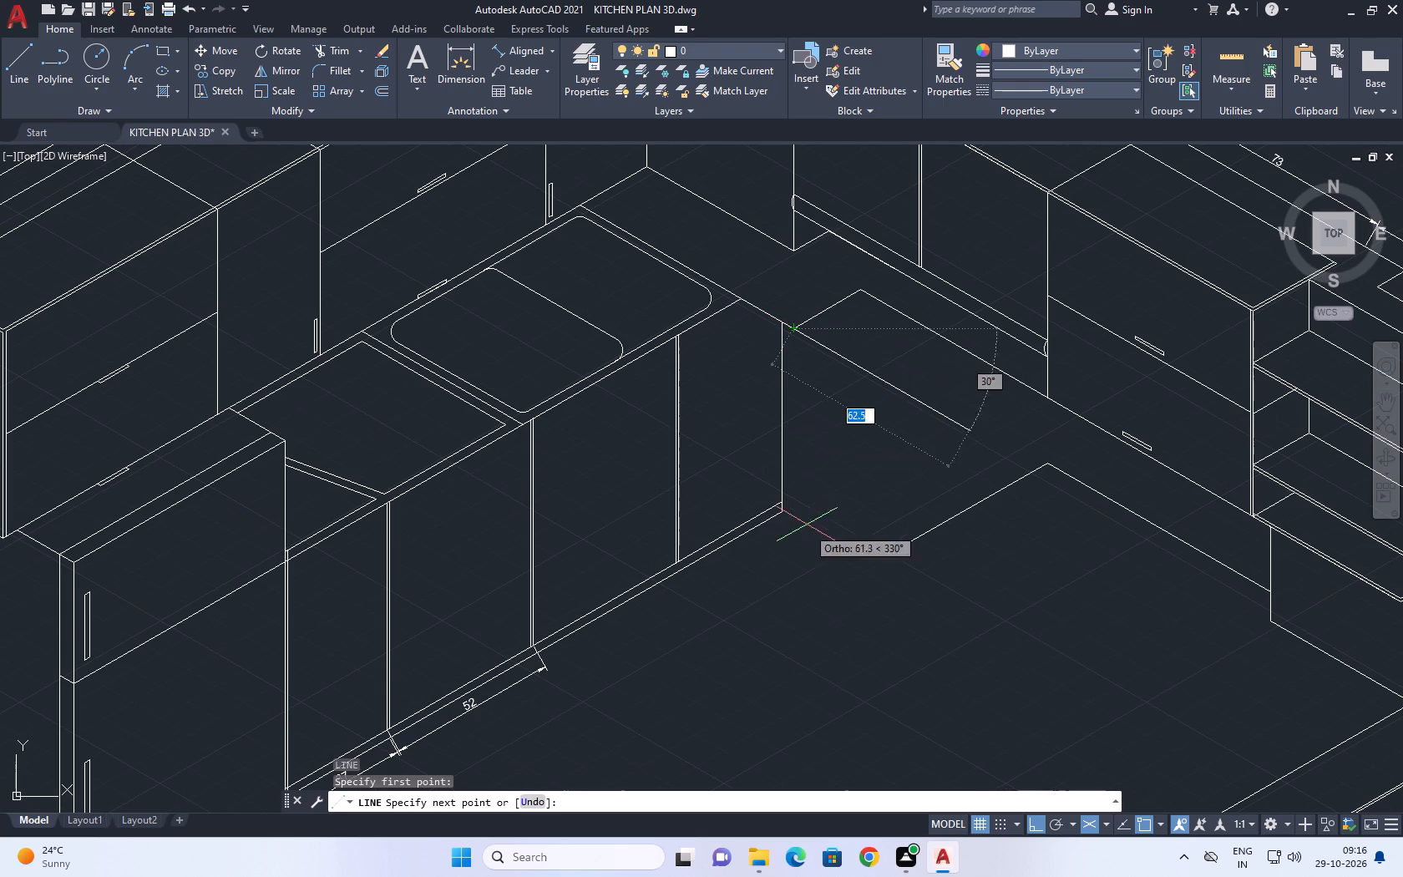
pyautogui.press('F5')
pyautogui.click(809, 552)
pyautogui.press('space')
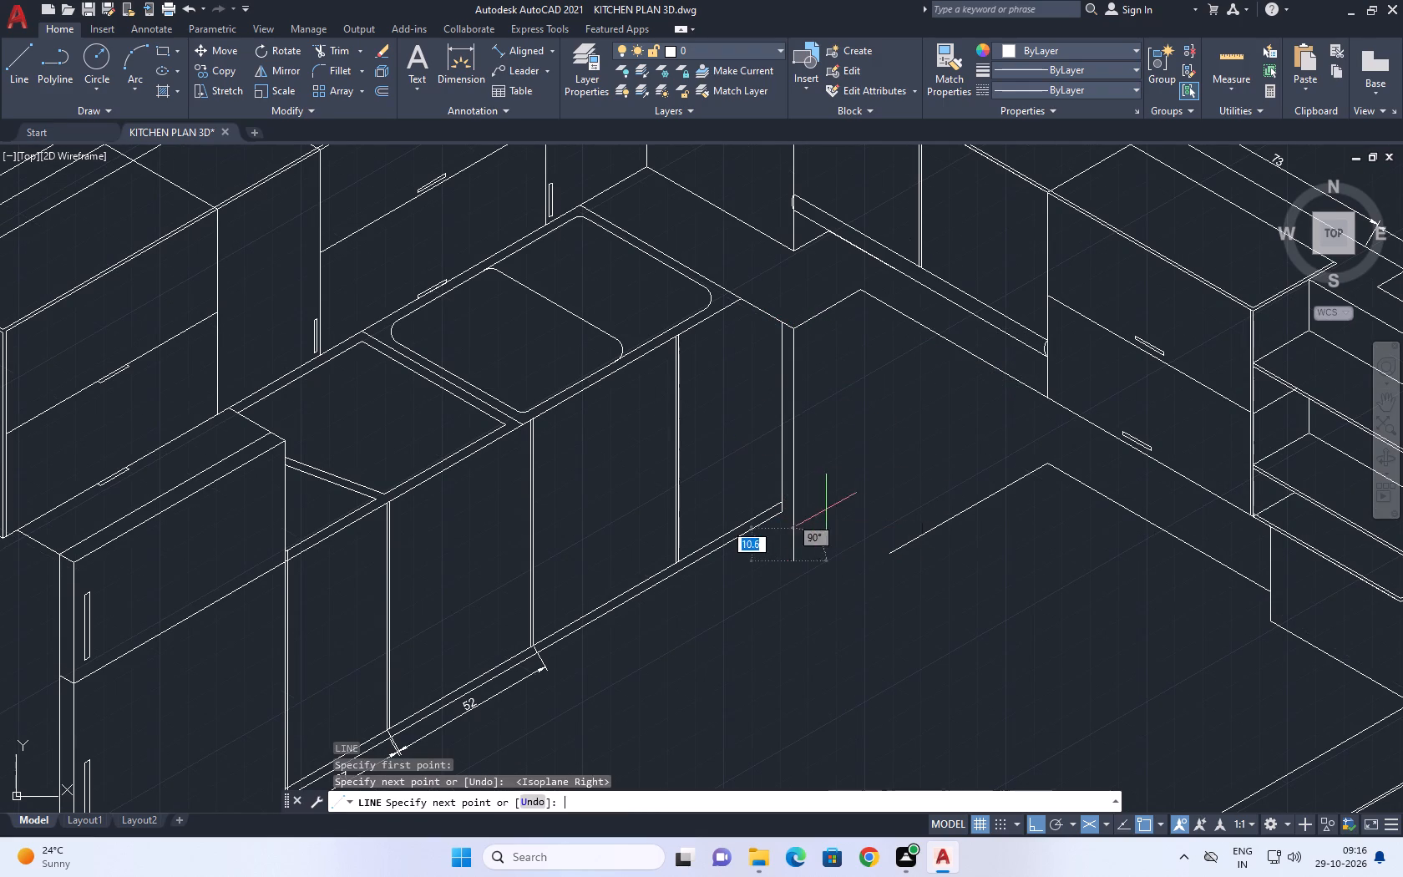
# Draw a short line along the 30° isometric direction from the end cabinet's bottom corner, crossing the new vertical line.
pyautogui.moveTo(913, 541); pyautogui.dragTo(829, 454, button='middle')
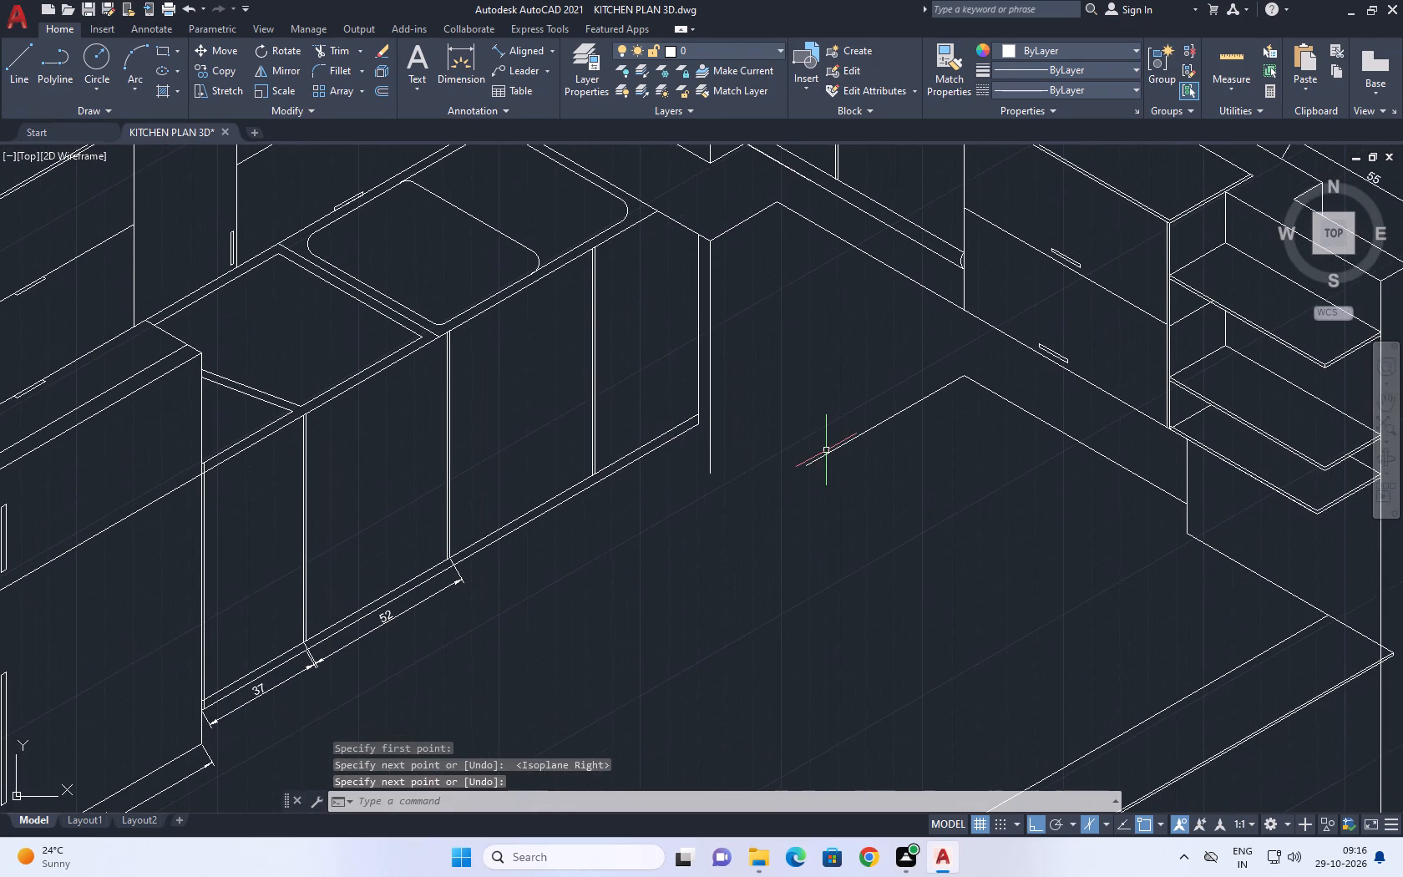
pyautogui.write('l')
pyautogui.press('space')
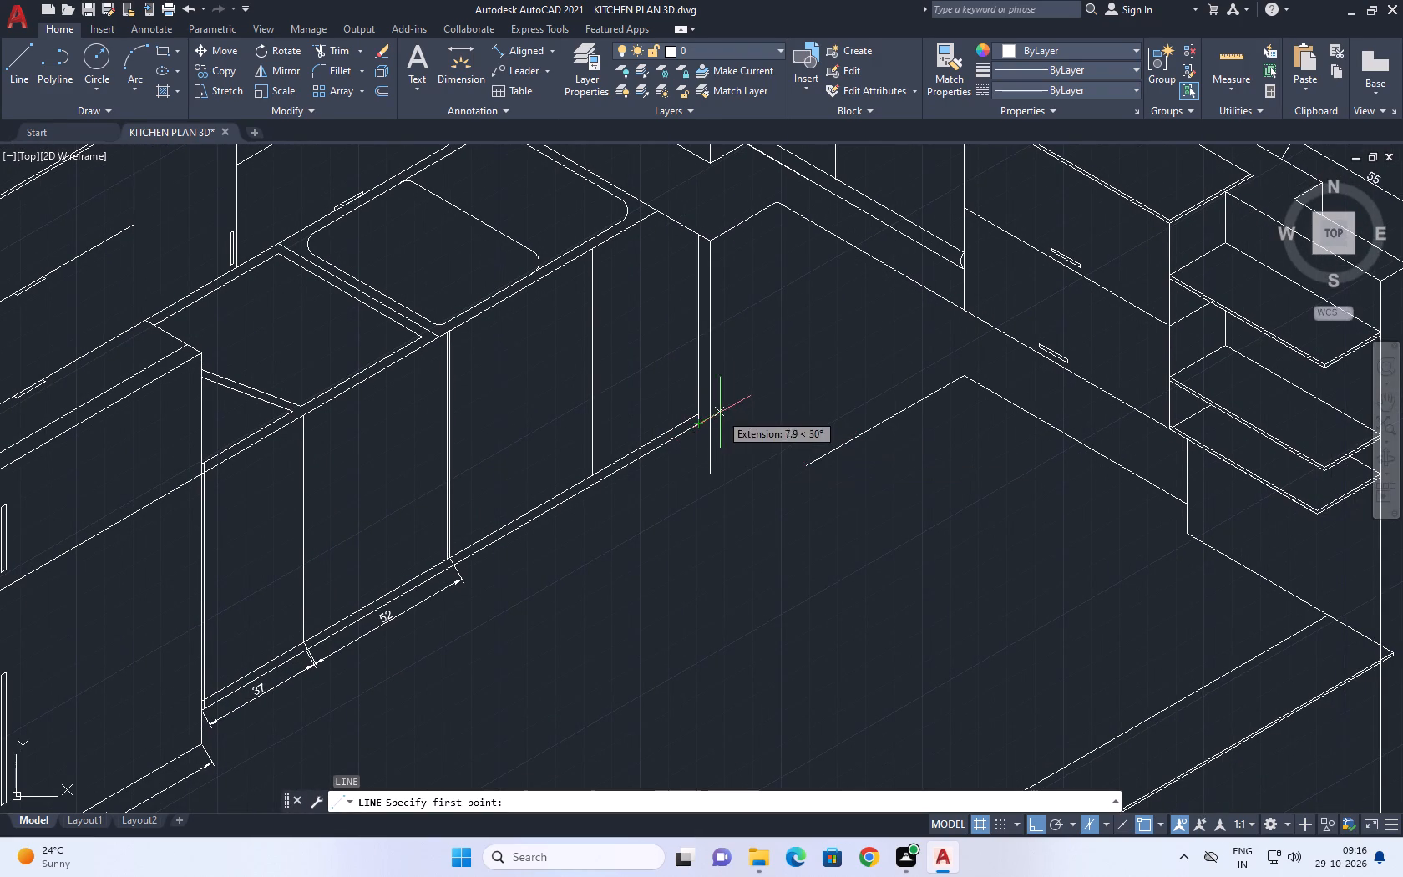
pyautogui.scroll(4, 720, 413)
pyautogui.click(656, 438)
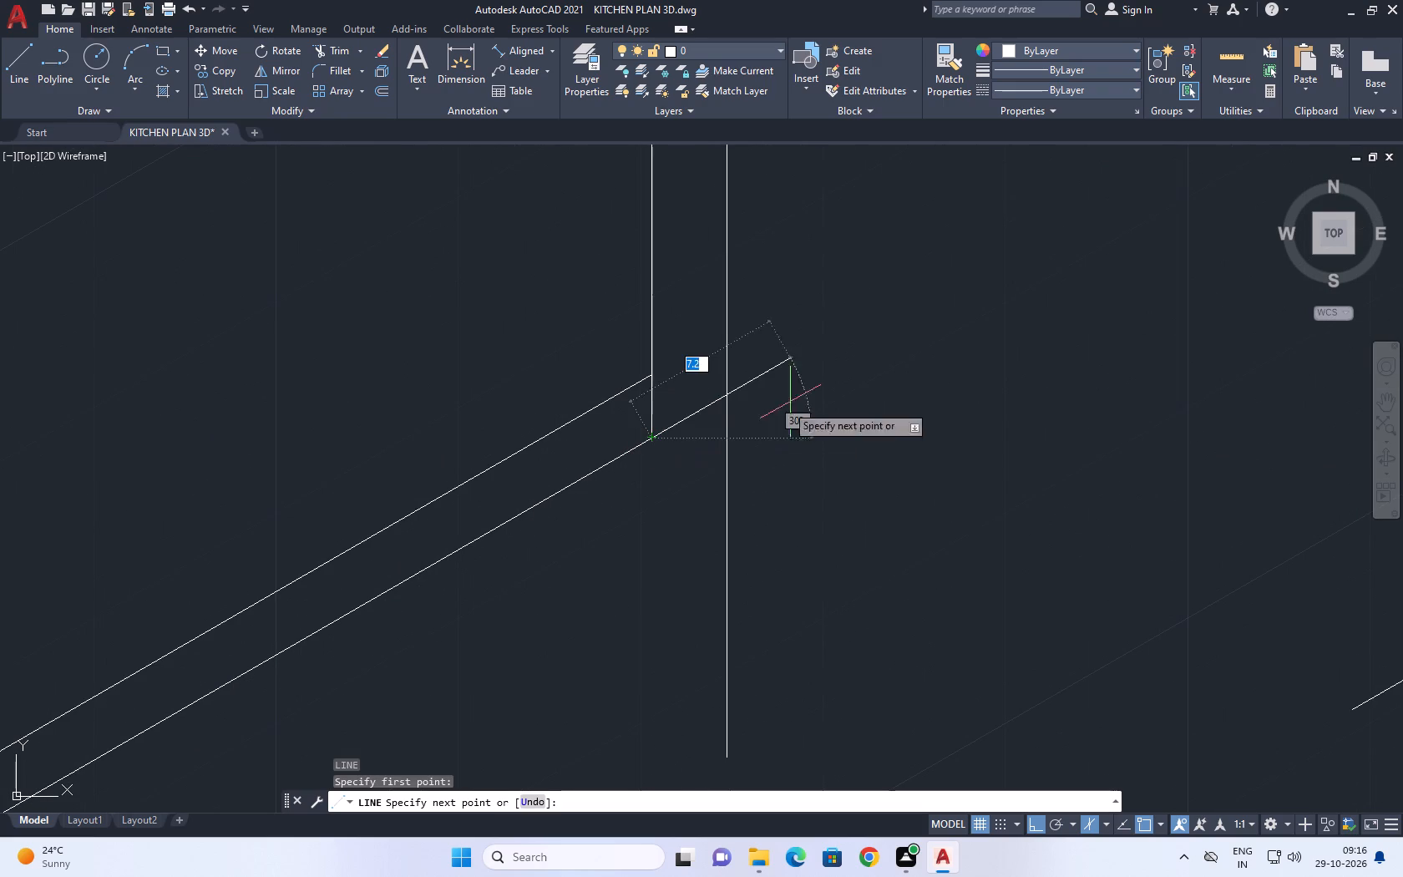
pyautogui.click(808, 383)
pyautogui.scroll(-4, 804, 374)
pyautogui.press('Escape')
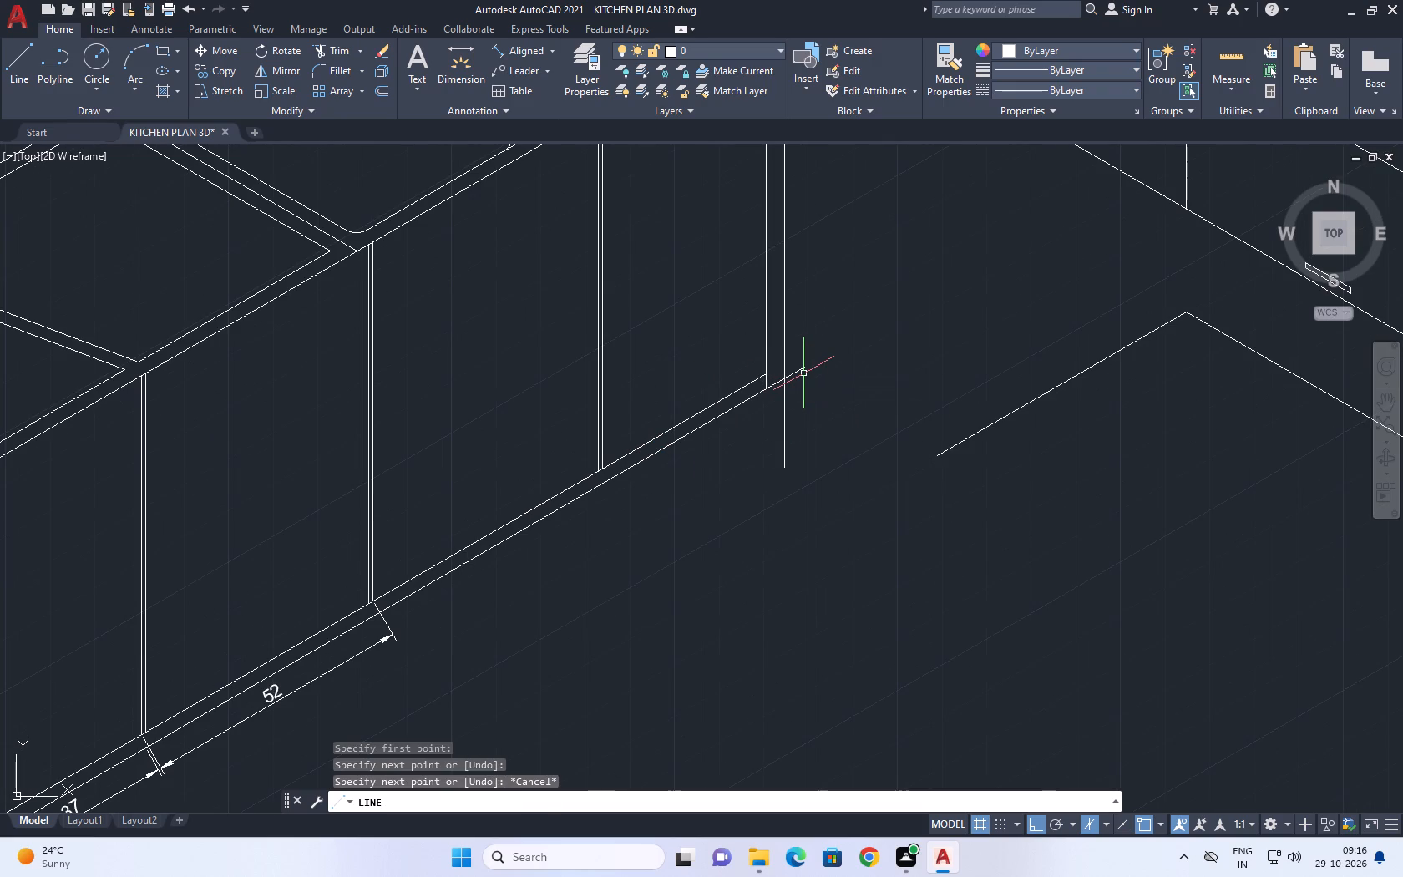
# Draw a line from the vertical line's crossing with the short bottom line along the 330° isometric direction, past the floor's front edge lines.
pyautogui.write('l')
pyautogui.press('space')
pyautogui.click(788, 376)
pyautogui.scroll(-2, 833, 381)
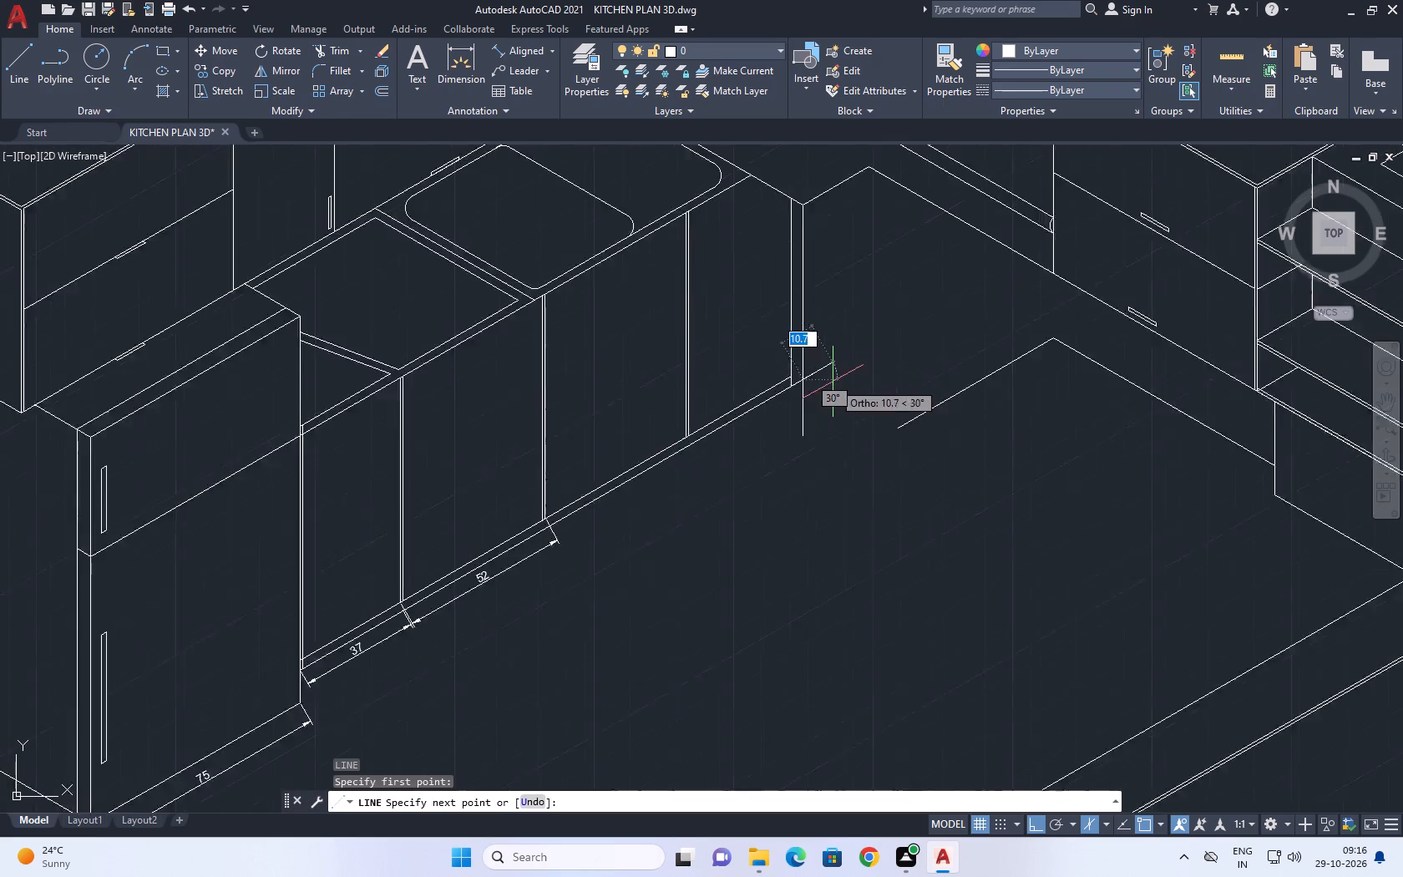
pyautogui.scroll(-1, 833, 382)
pyautogui.moveTo(937, 441); pyautogui.dragTo(830, 376, button='middle')
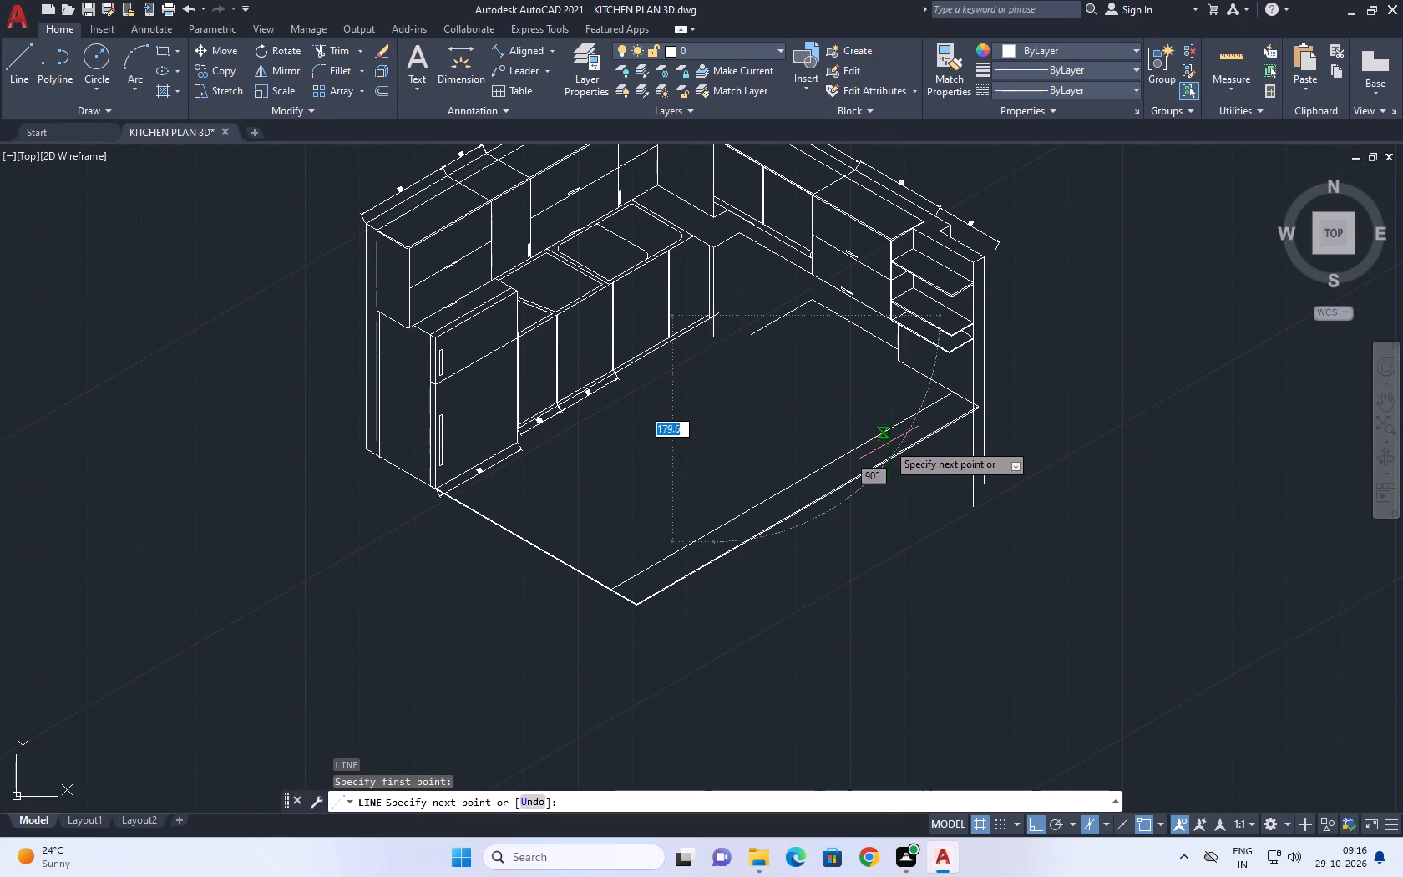
pyautogui.press('F5')
pyautogui.scroll(2, 940, 433)
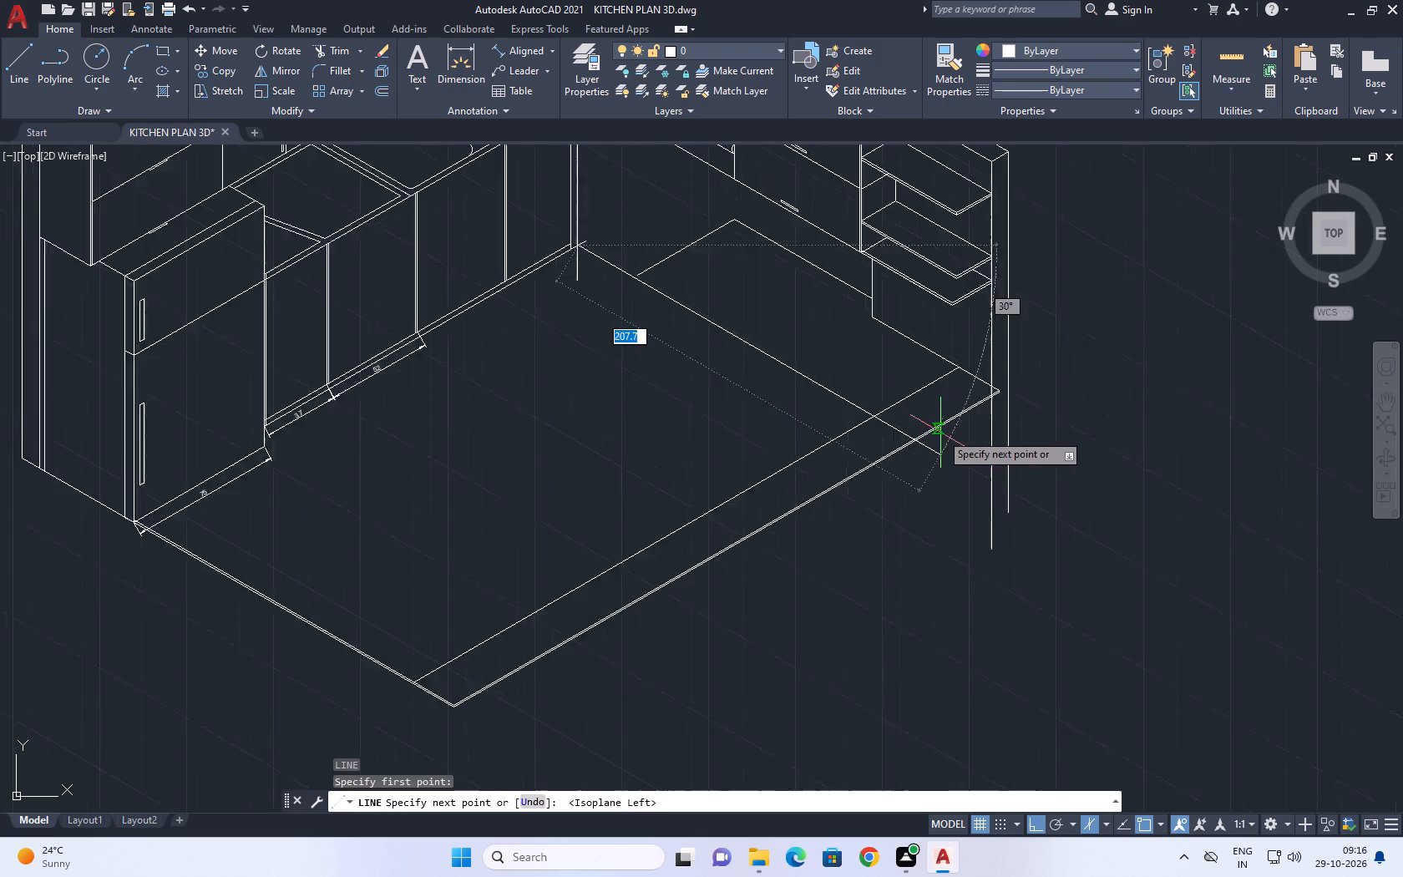
pyautogui.click(935, 489)
pyautogui.press('space')
# Draw a line about 169 long from the inner countertop corner to the vertical edge below the shelves, continuing along 210° across the floor line.
pyautogui.scroll(-1, 846, 383)
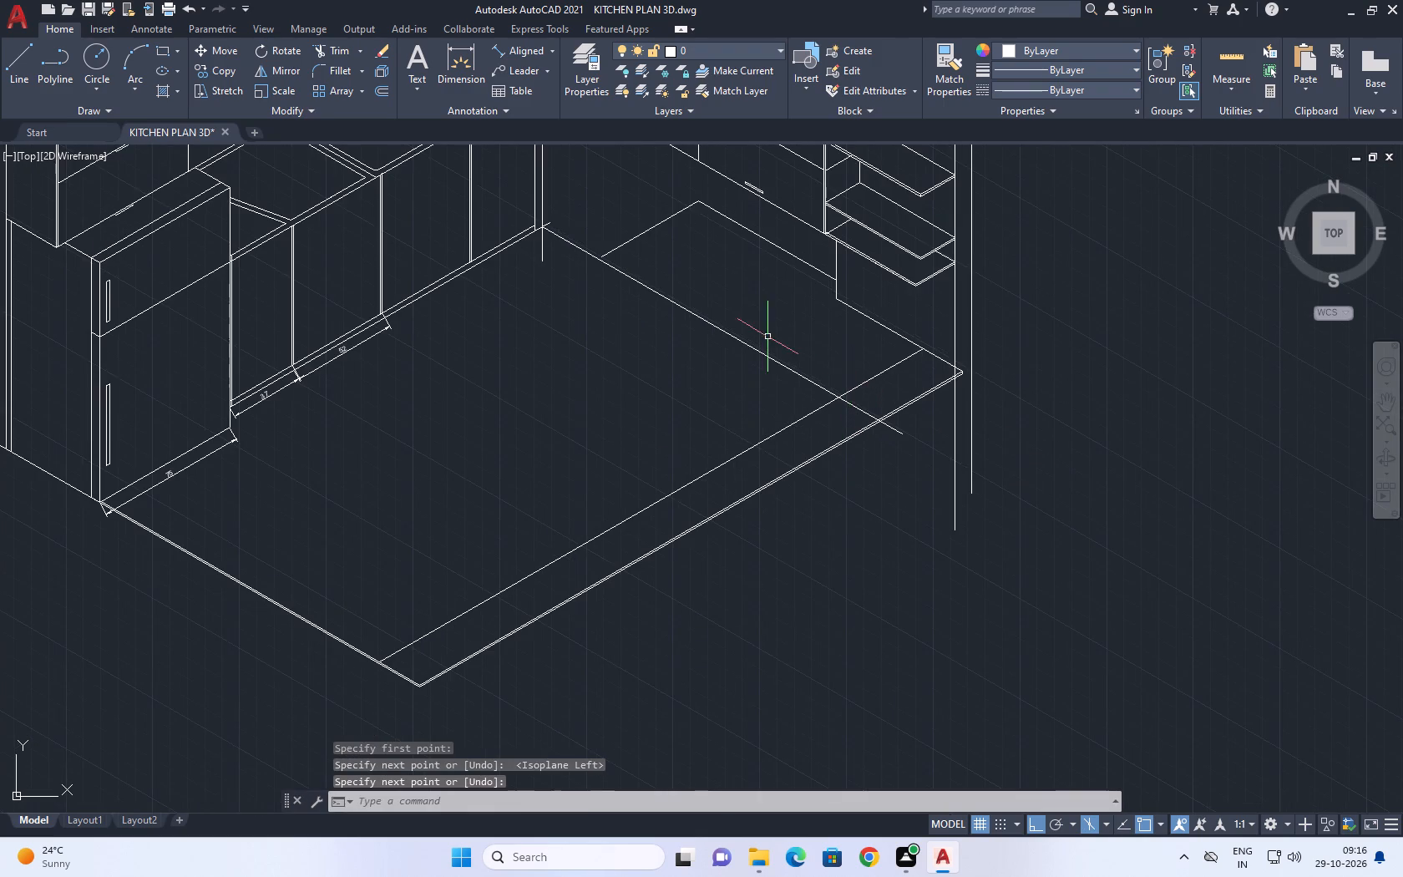
pyautogui.moveTo(796, 360); pyautogui.dragTo(924, 513, button='middle')
pyautogui.press('space')
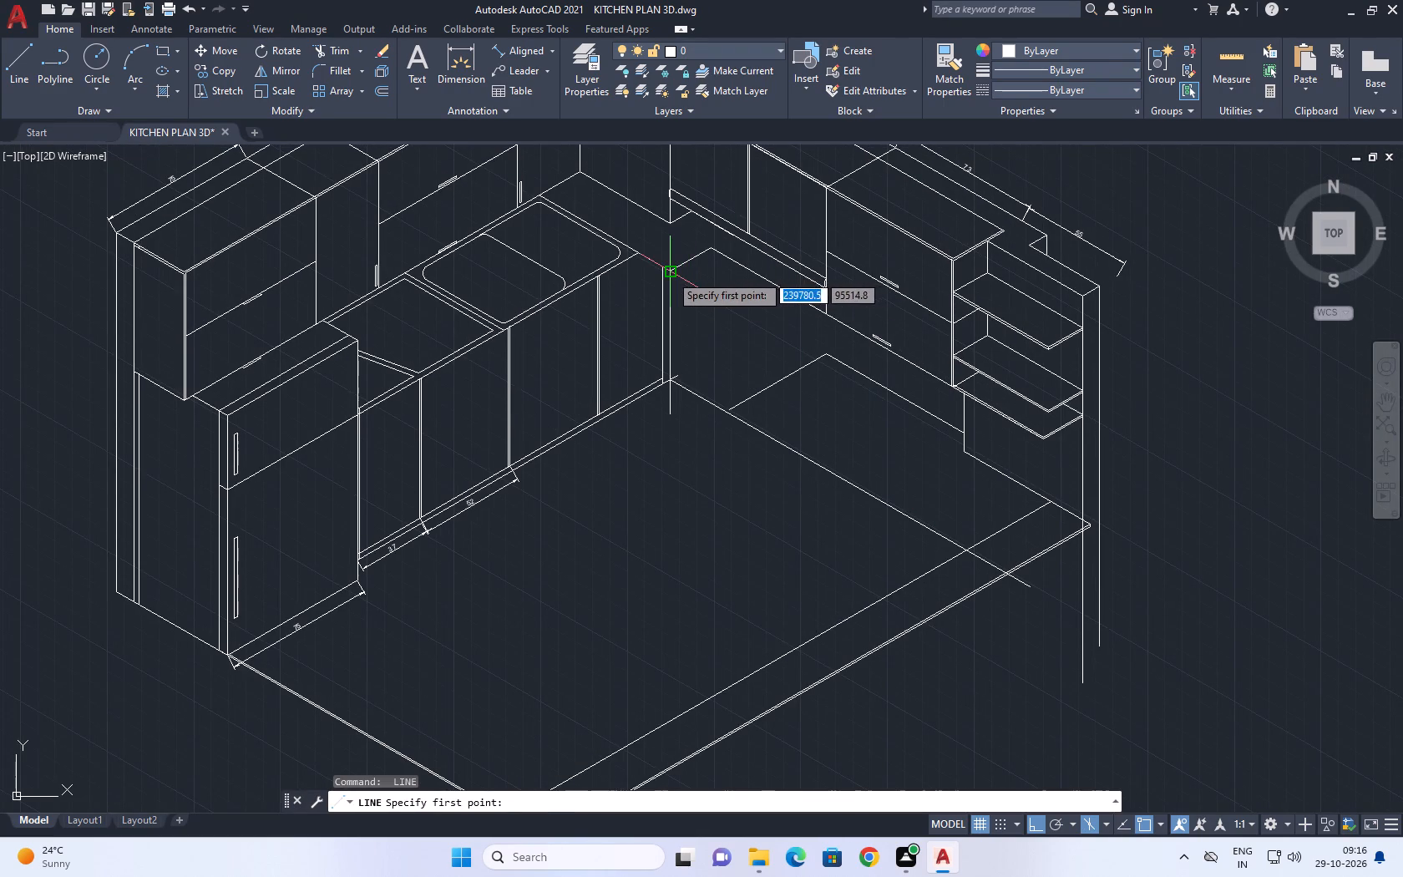
pyautogui.click(670, 274)
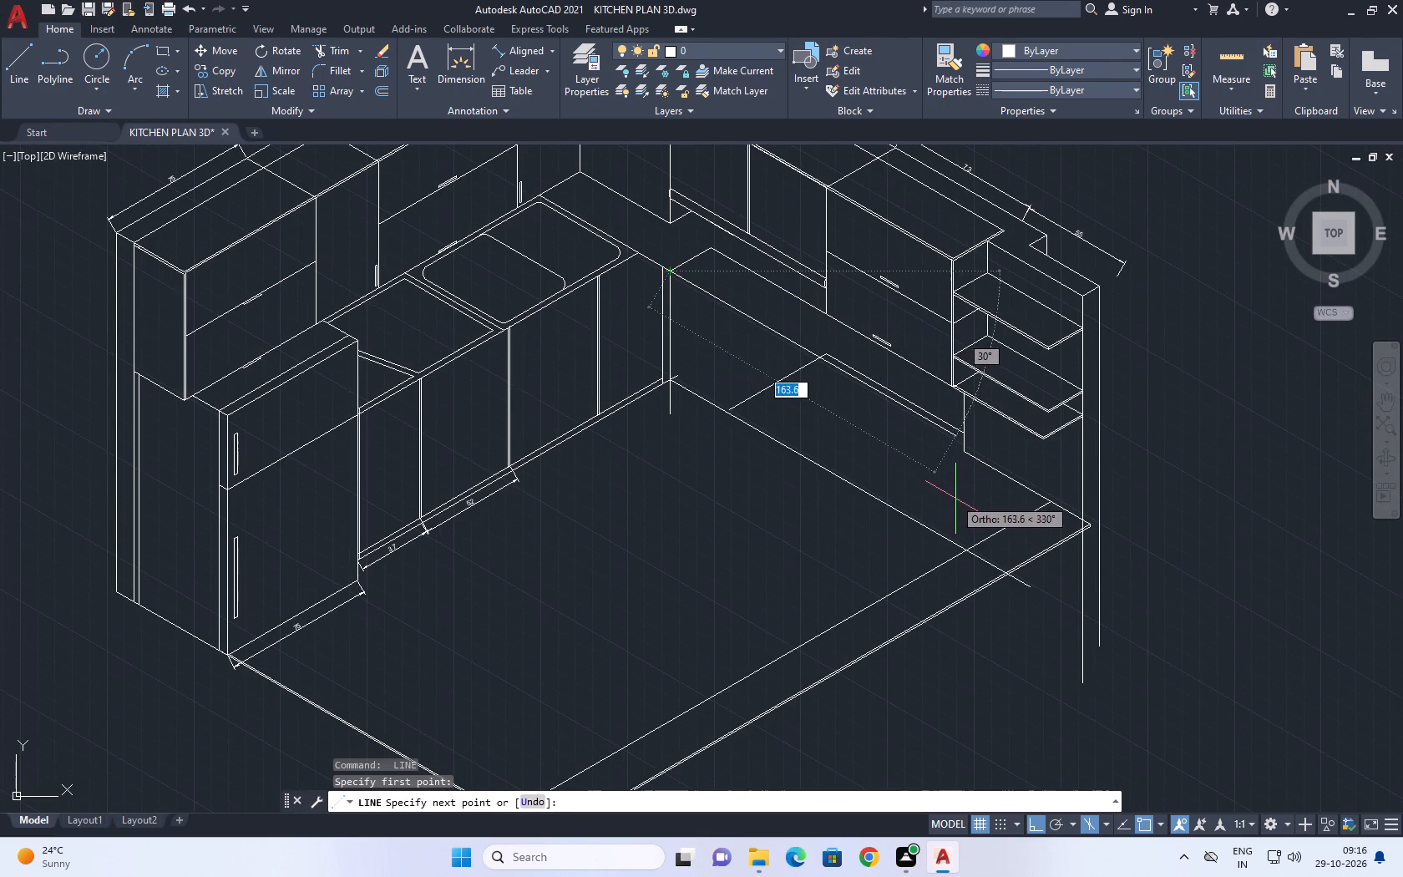
pyautogui.scroll(3, 967, 444)
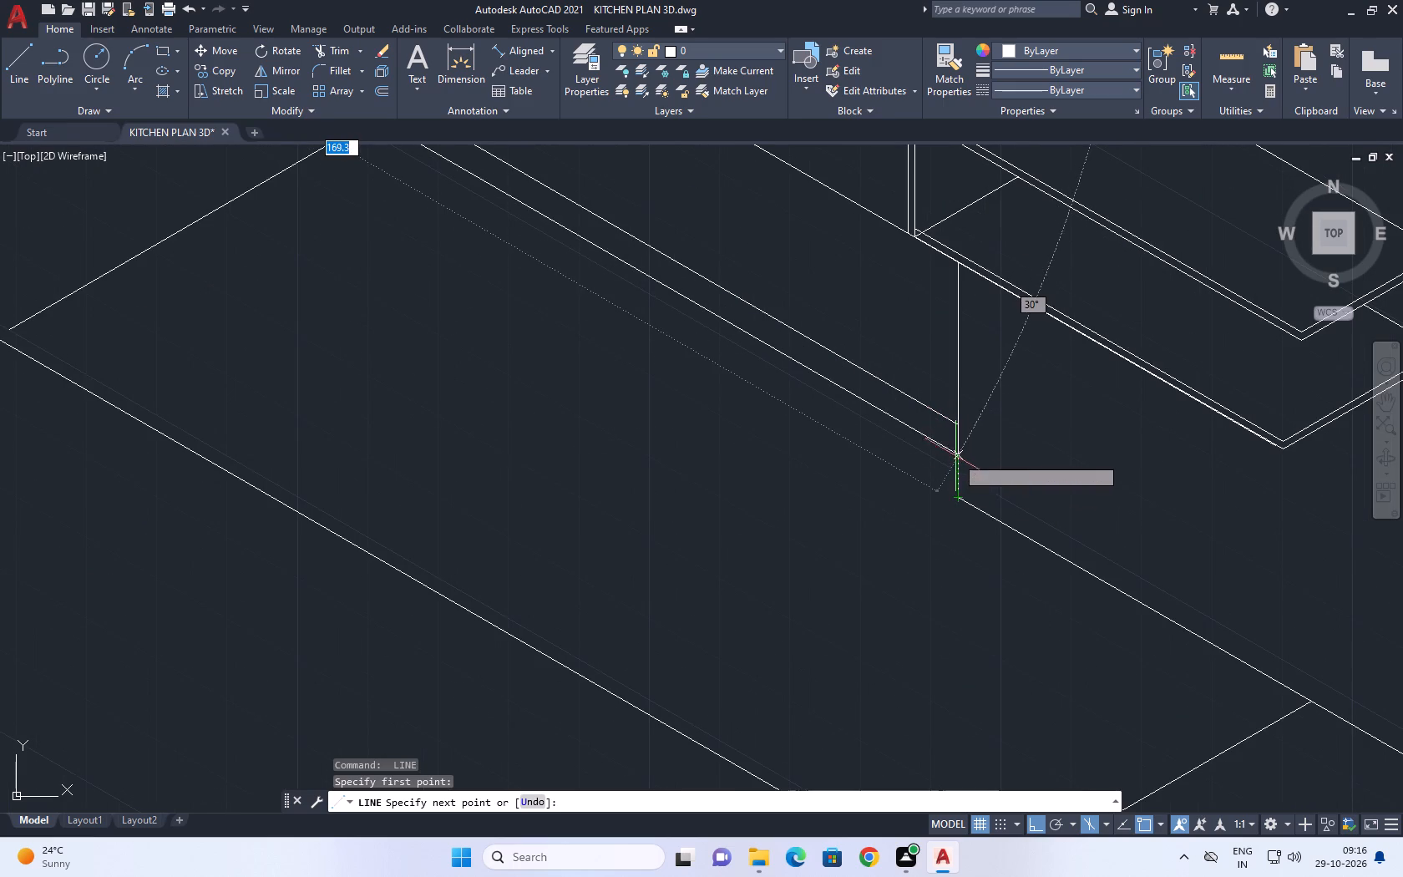
pyautogui.click(955, 453)
pyautogui.scroll(-2, 839, 503)
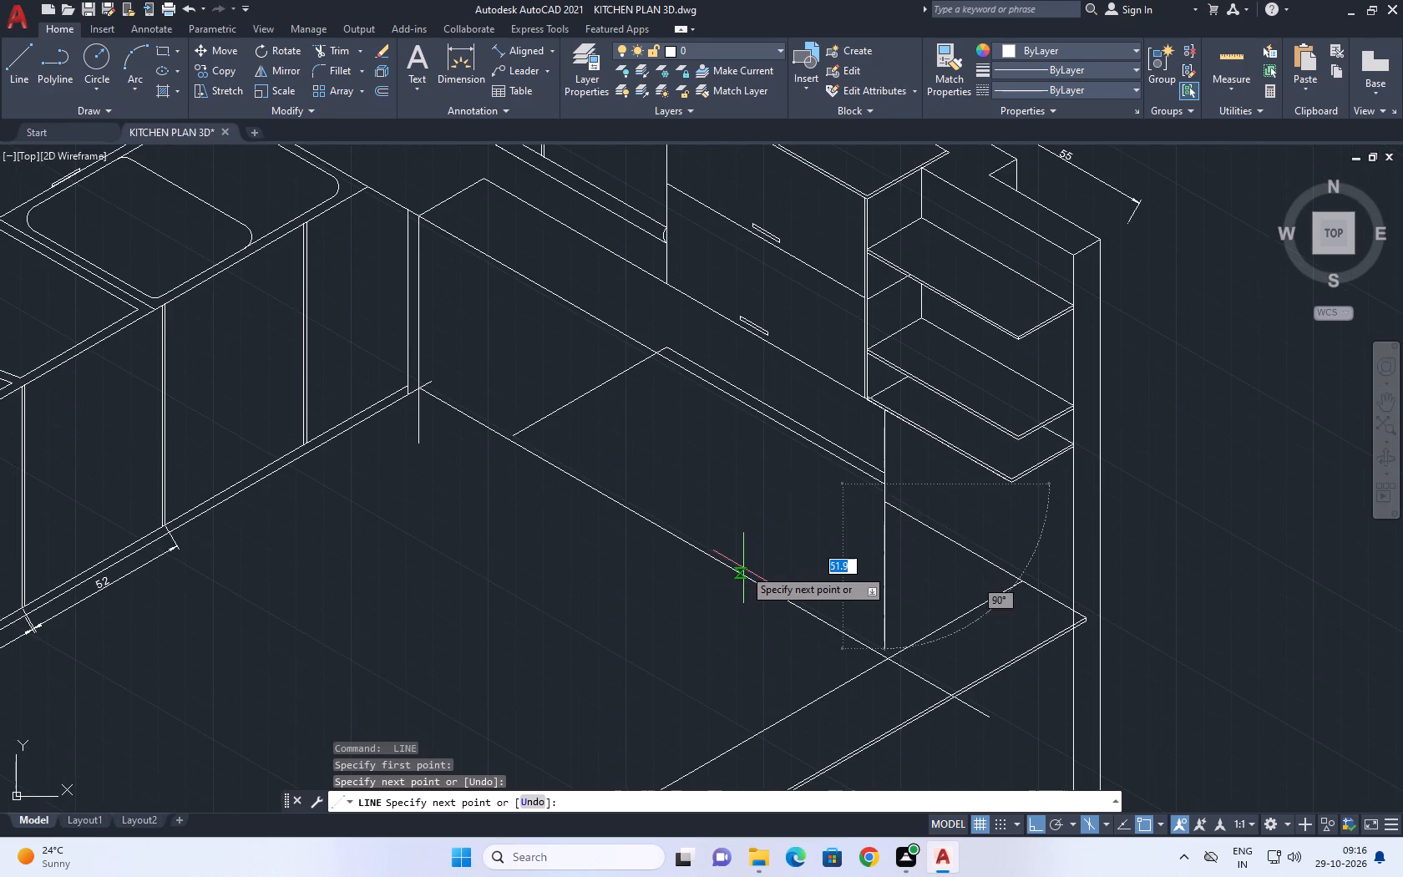
pyautogui.press('F5')
pyautogui.click(641, 591)
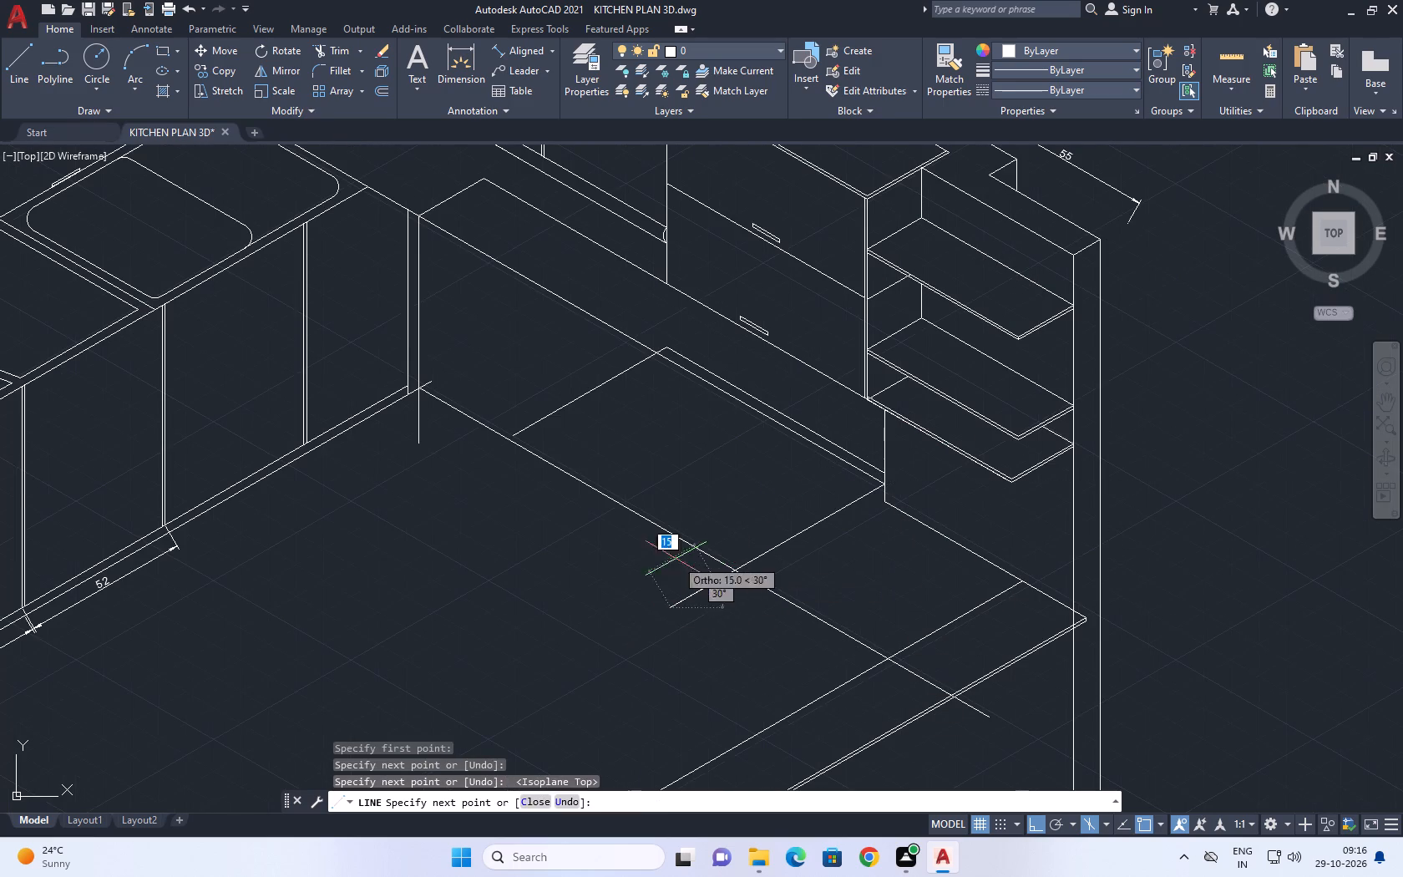
pyautogui.press('Escape')
# Trim the short bottom line beyond the new vertical line and the end cabinet's vertical edge between the doubled bottom lines.
pyautogui.moveTo(772, 506); pyautogui.dragTo(831, 535, button='middle')
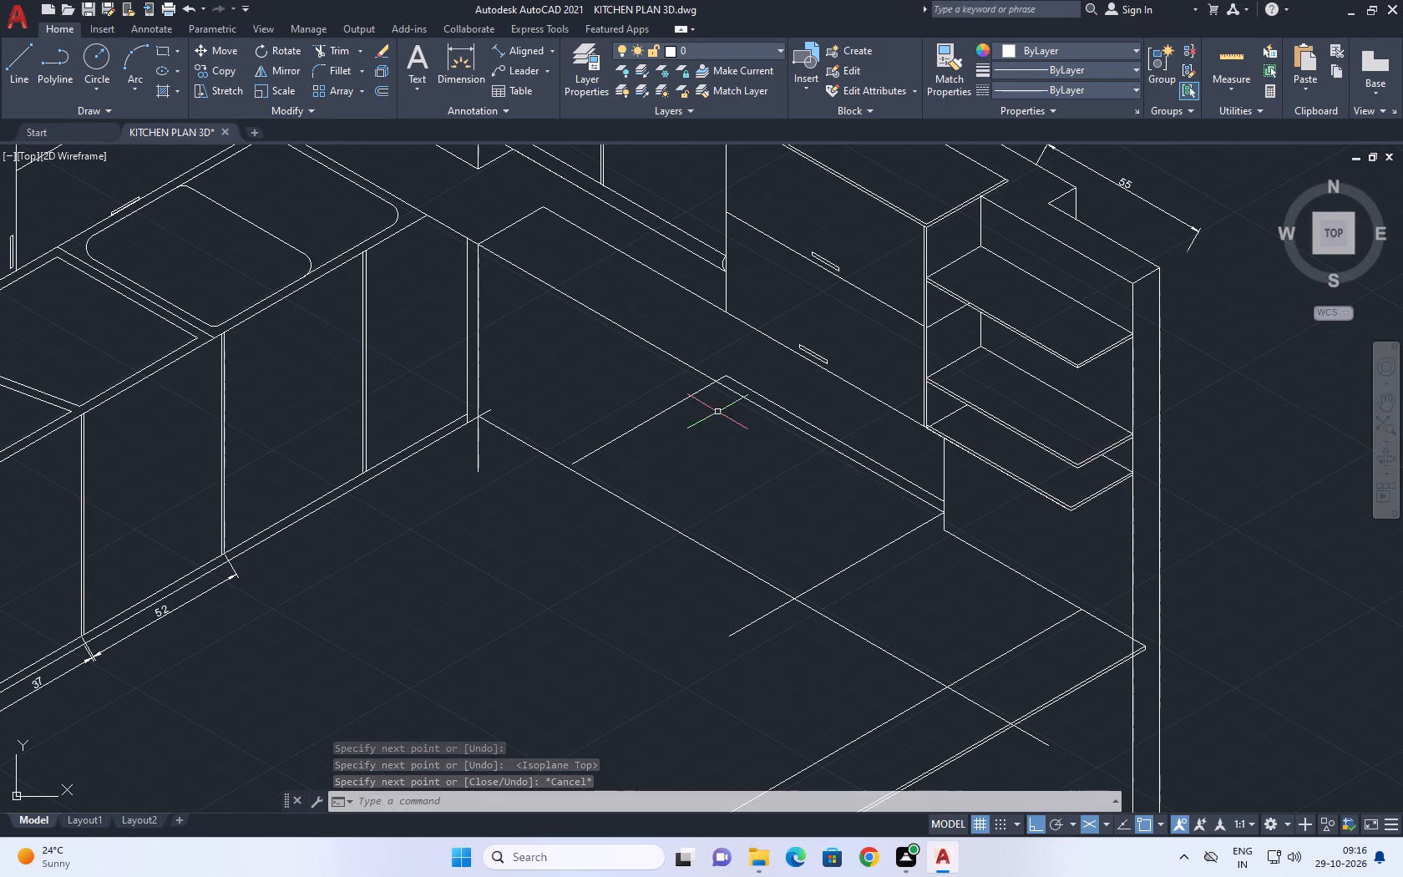
pyautogui.moveTo(721, 429); pyautogui.dragTo(893, 591, button='middle')
pyautogui.scroll(1, 909, 559)
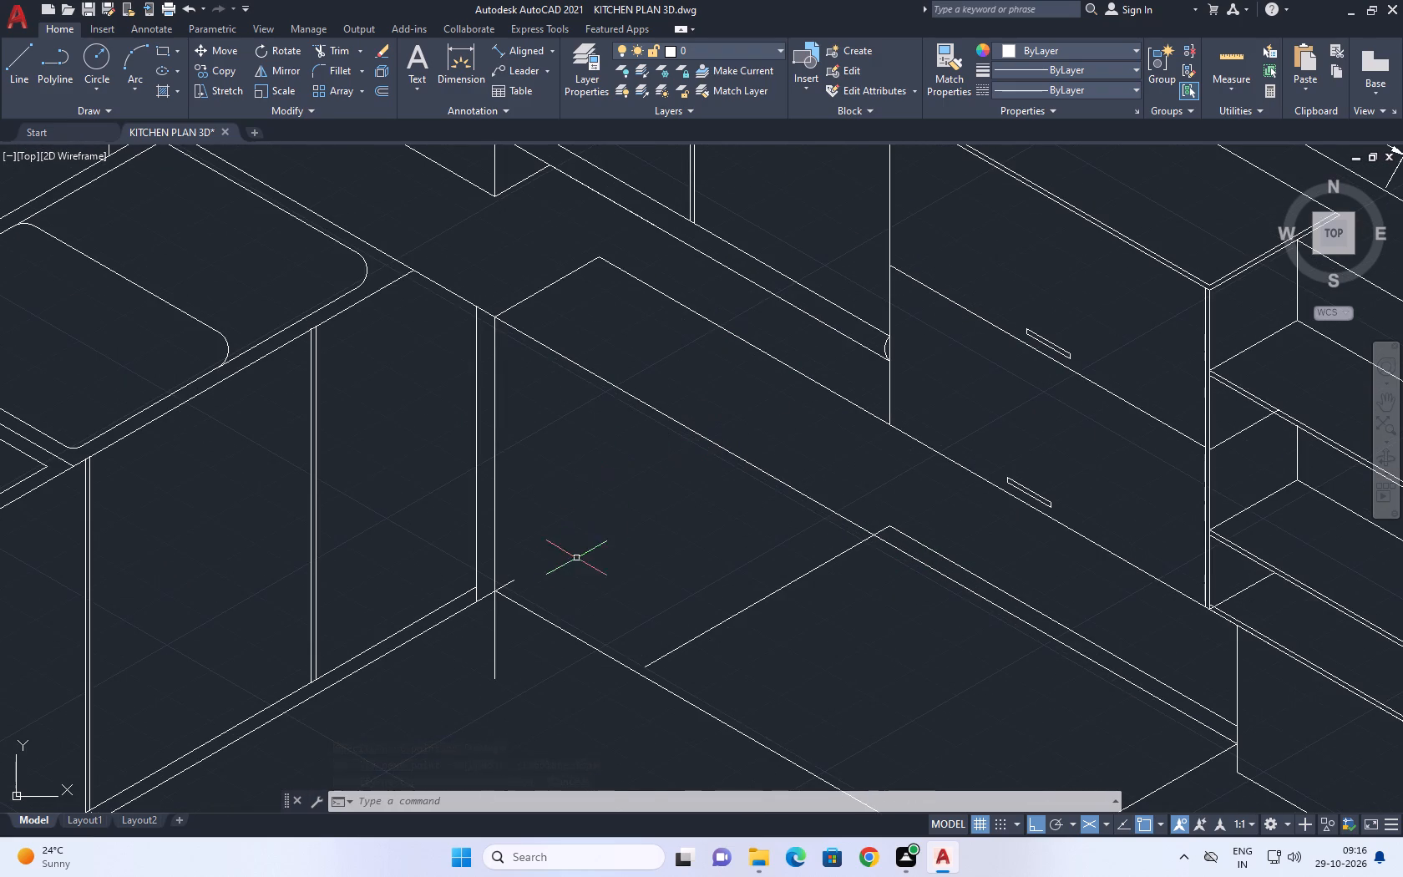
pyautogui.moveTo(551, 569); pyautogui.dragTo(682, 548, button='middle')
pyautogui.write('tr')
pyautogui.press('space')
pyautogui.scroll(1, 636, 565)
pyautogui.click(636, 560)
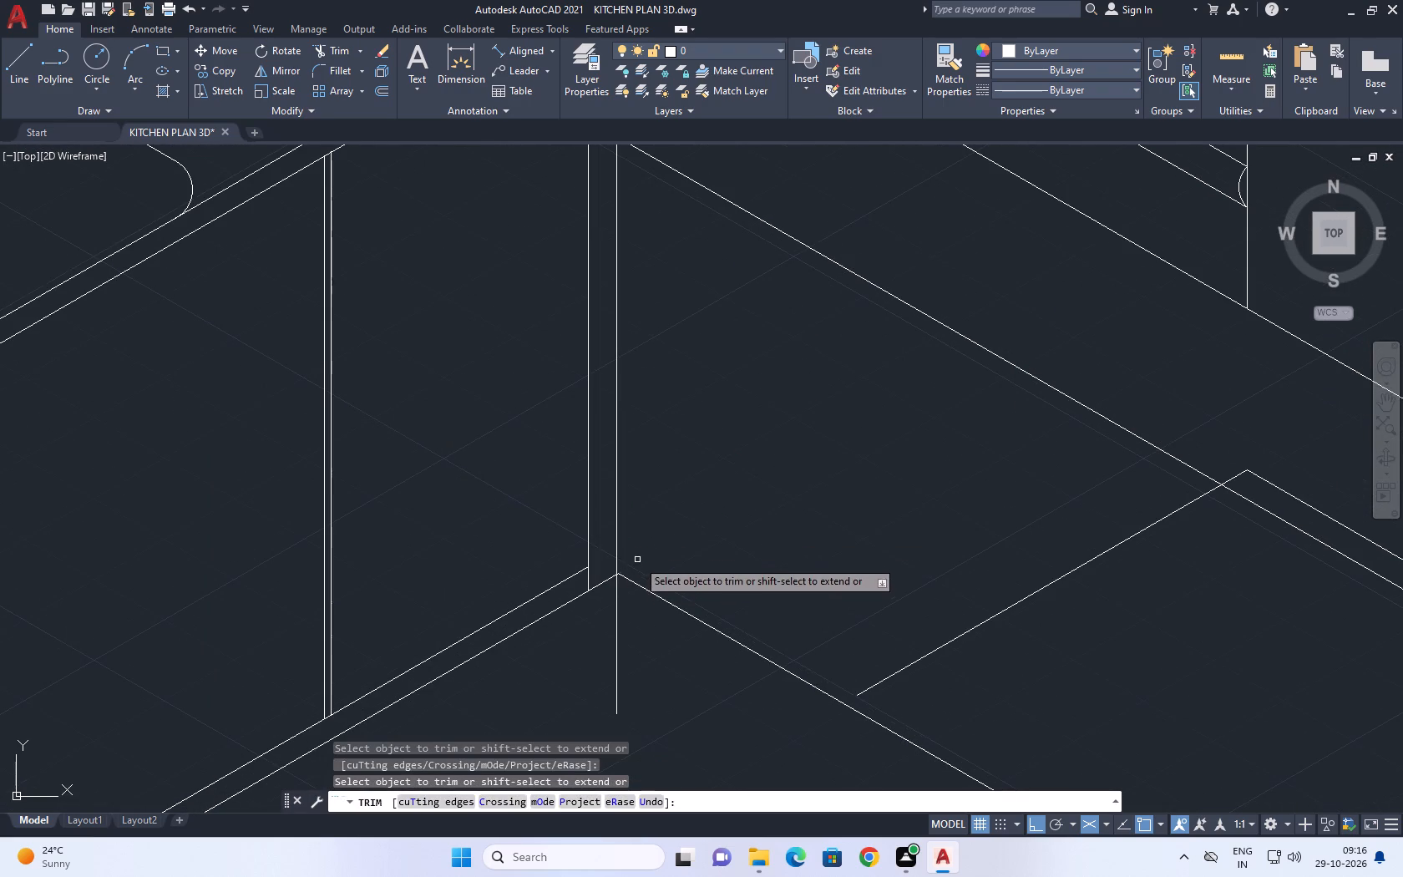
pyautogui.click(586, 579)
pyautogui.scroll(-2, 665, 503)
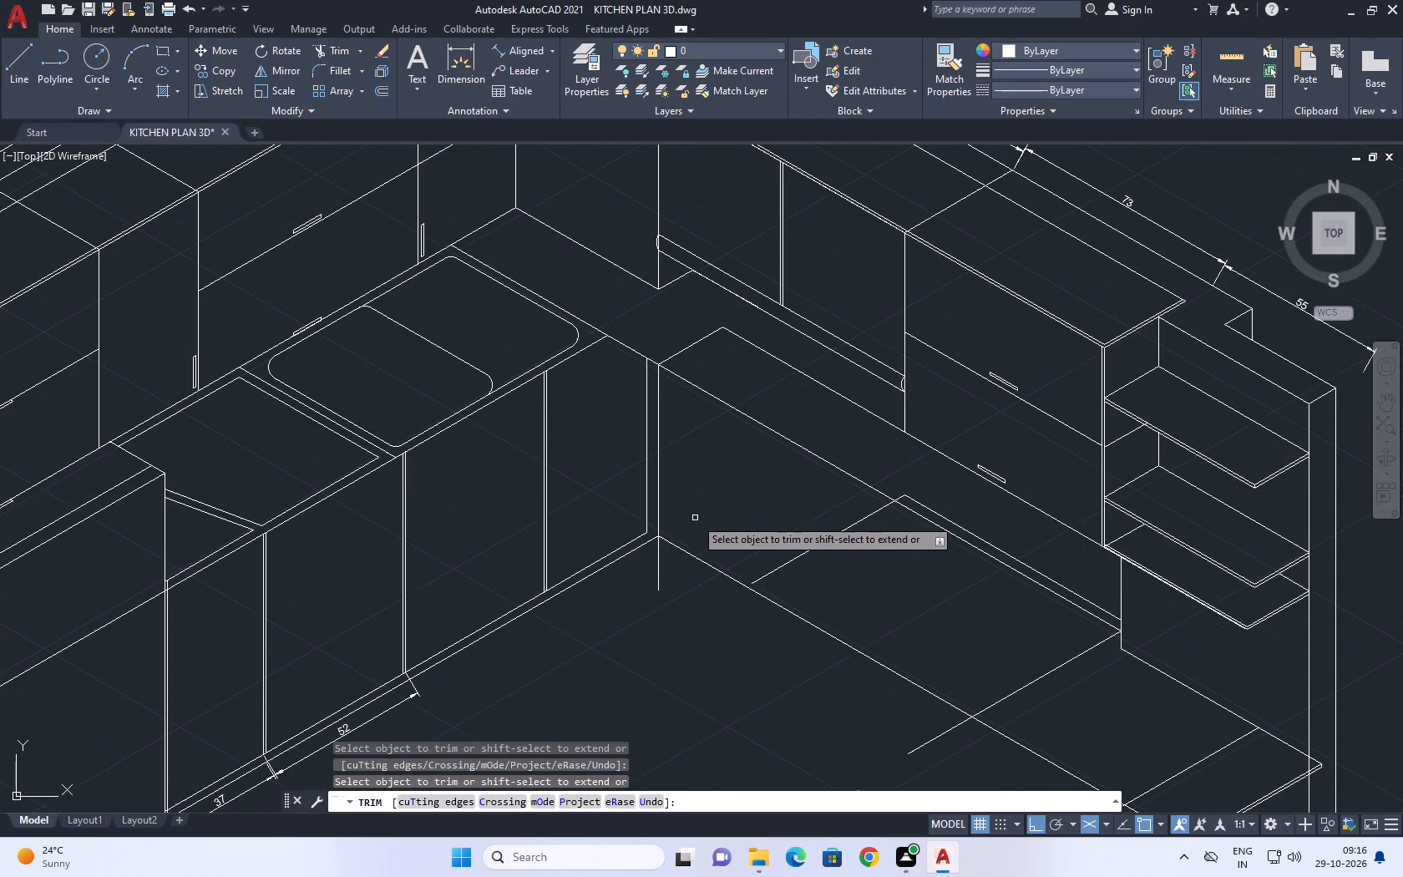
pyautogui.press('Escape')
# Extend the upper bottom line of the base cabinets to the new vertical corner line.
pyautogui.write('ex')
pyautogui.press('space')
pyautogui.click(637, 537)
pyautogui.press('Escape')
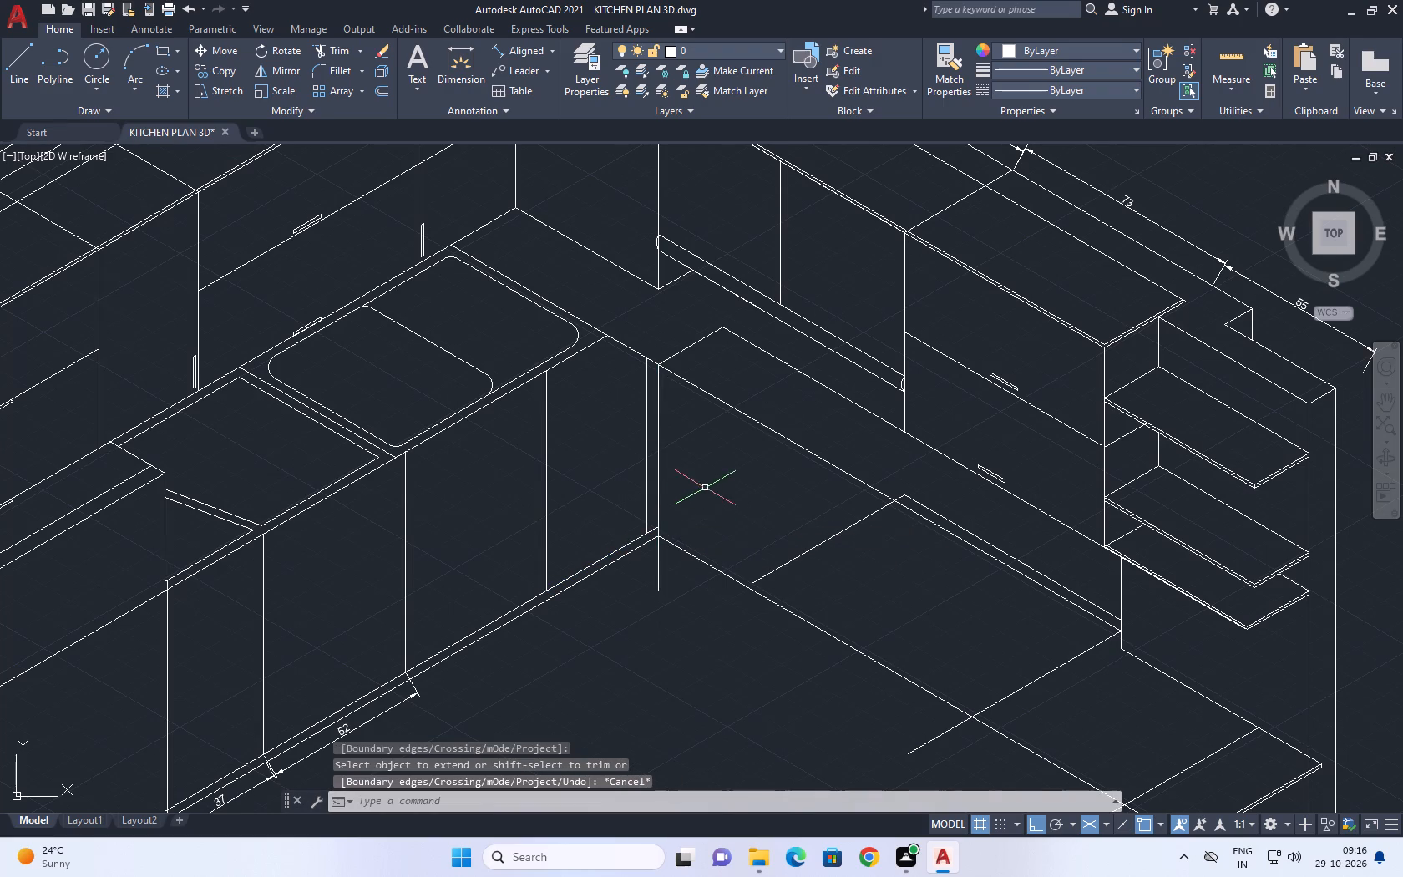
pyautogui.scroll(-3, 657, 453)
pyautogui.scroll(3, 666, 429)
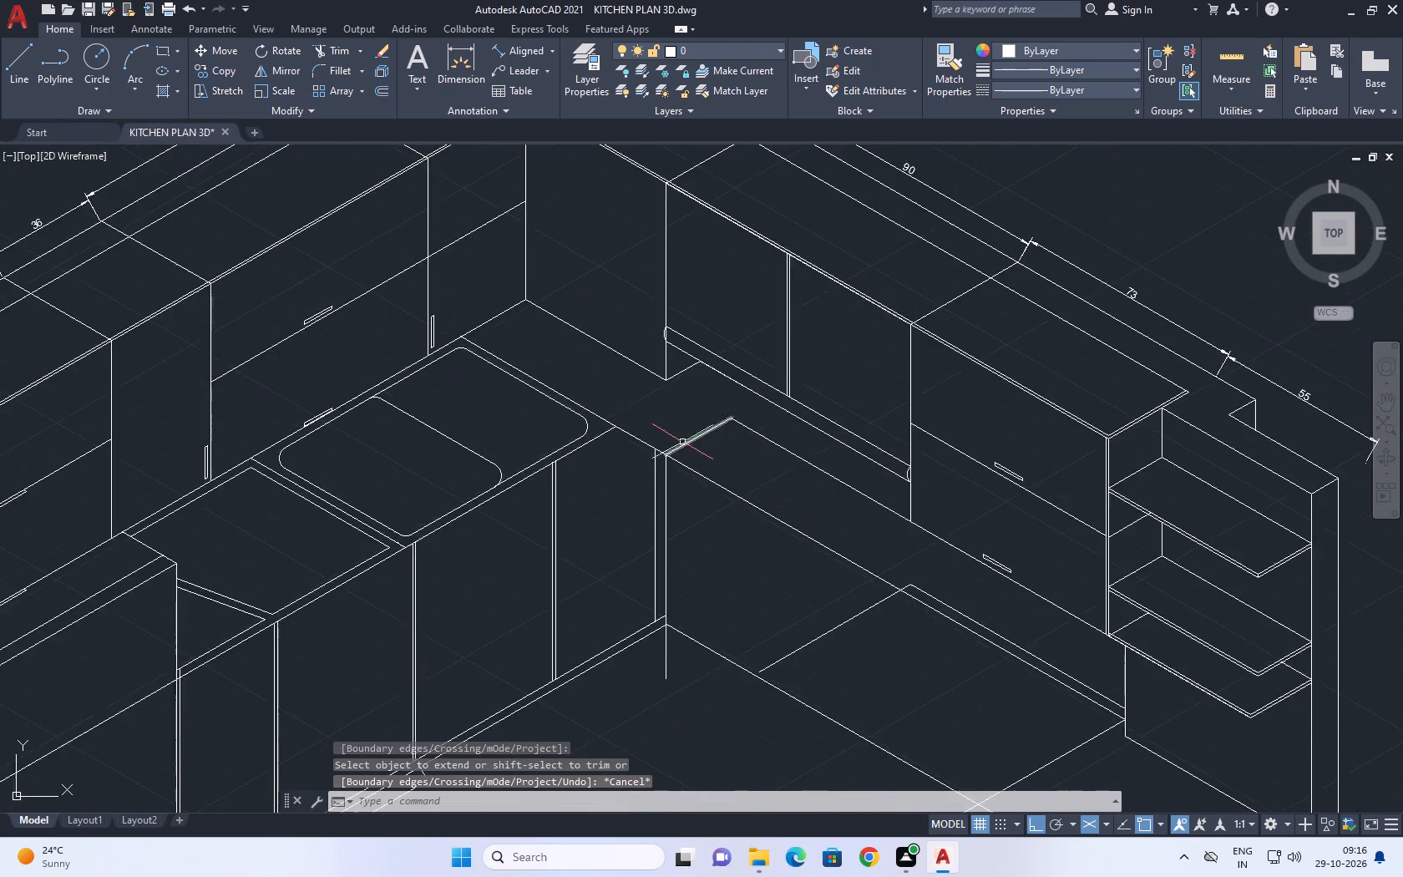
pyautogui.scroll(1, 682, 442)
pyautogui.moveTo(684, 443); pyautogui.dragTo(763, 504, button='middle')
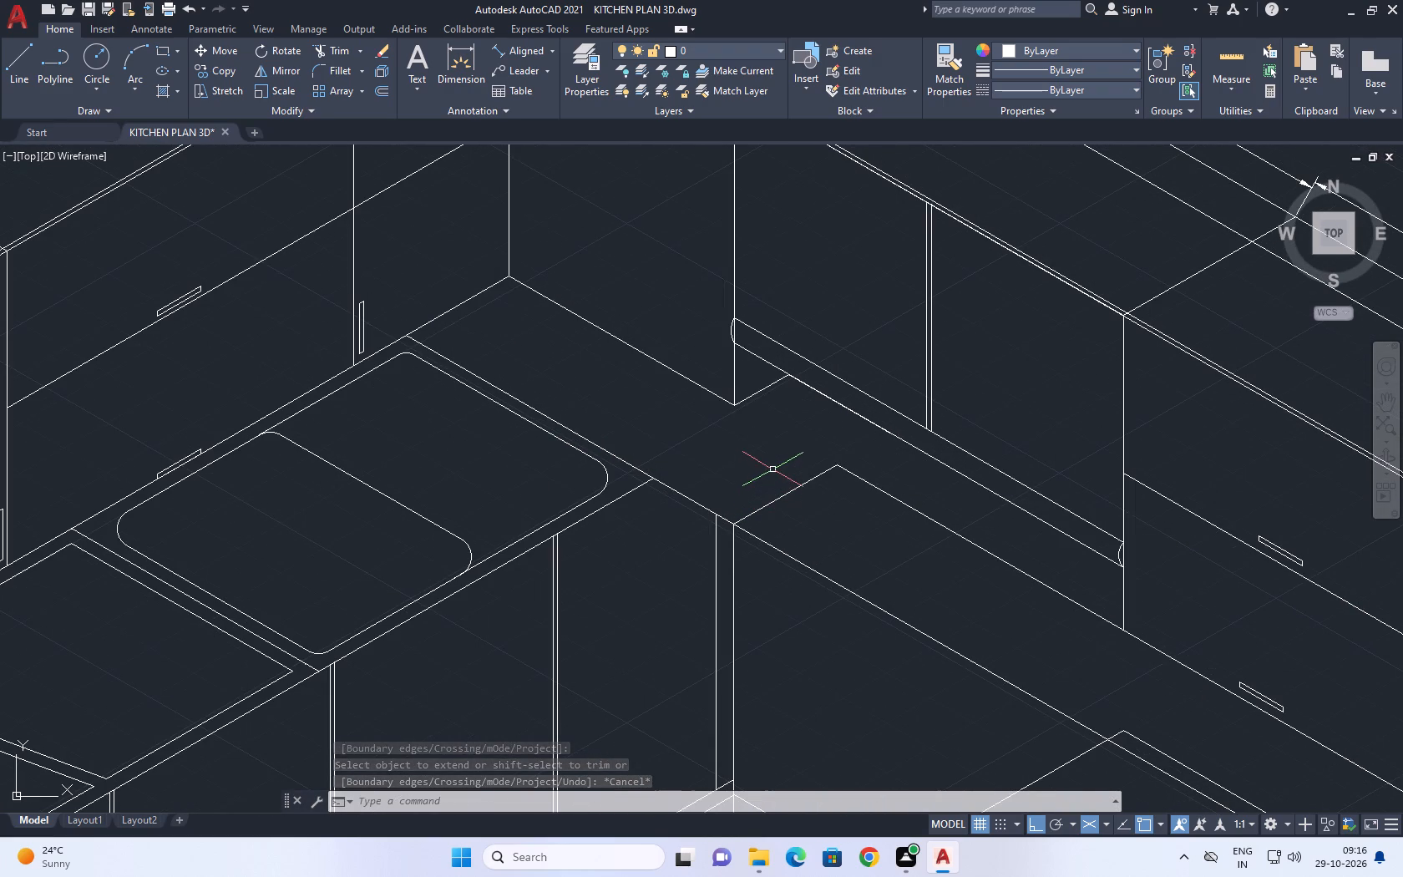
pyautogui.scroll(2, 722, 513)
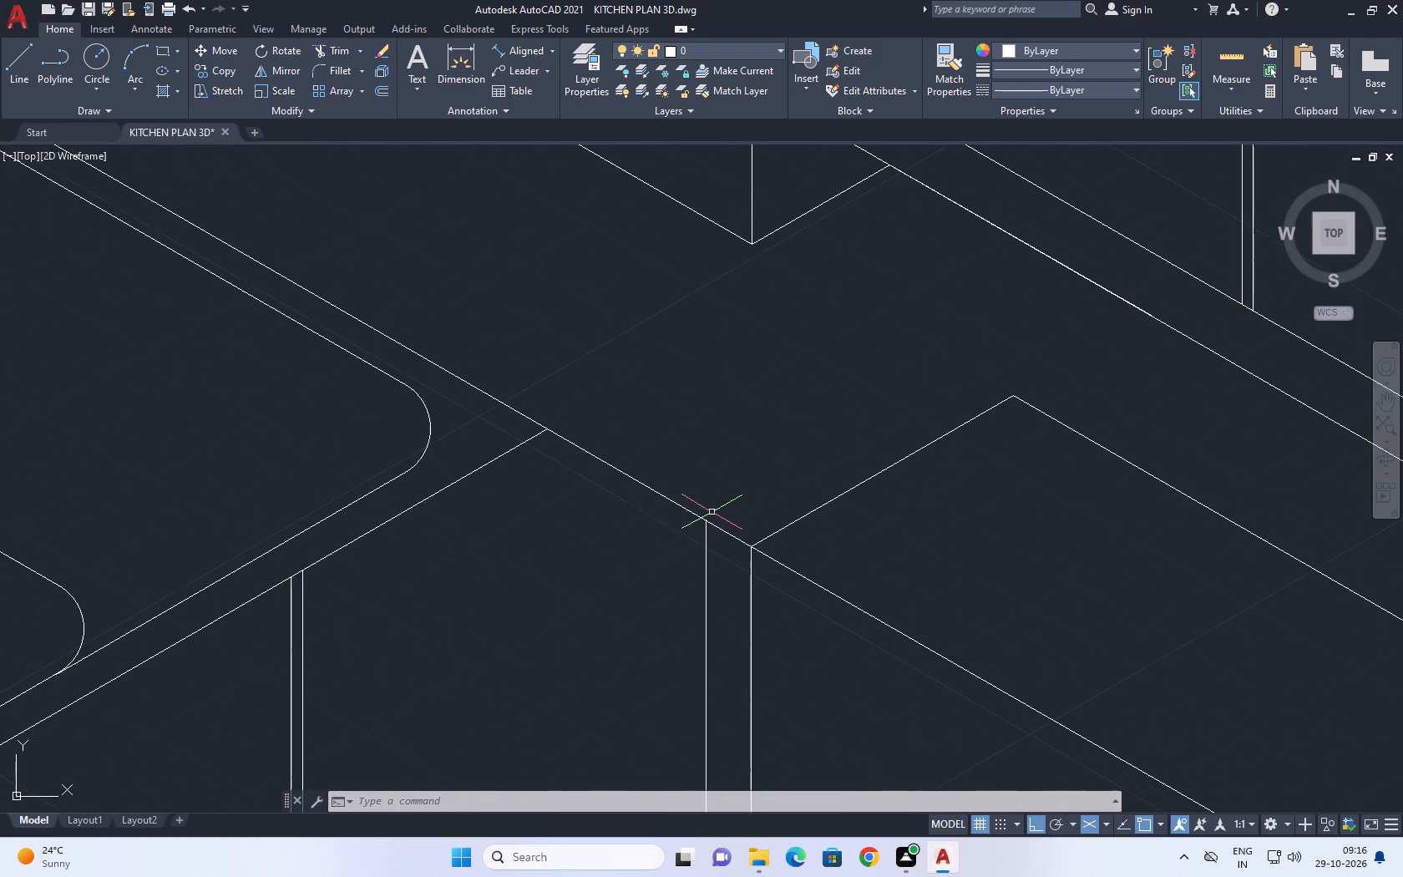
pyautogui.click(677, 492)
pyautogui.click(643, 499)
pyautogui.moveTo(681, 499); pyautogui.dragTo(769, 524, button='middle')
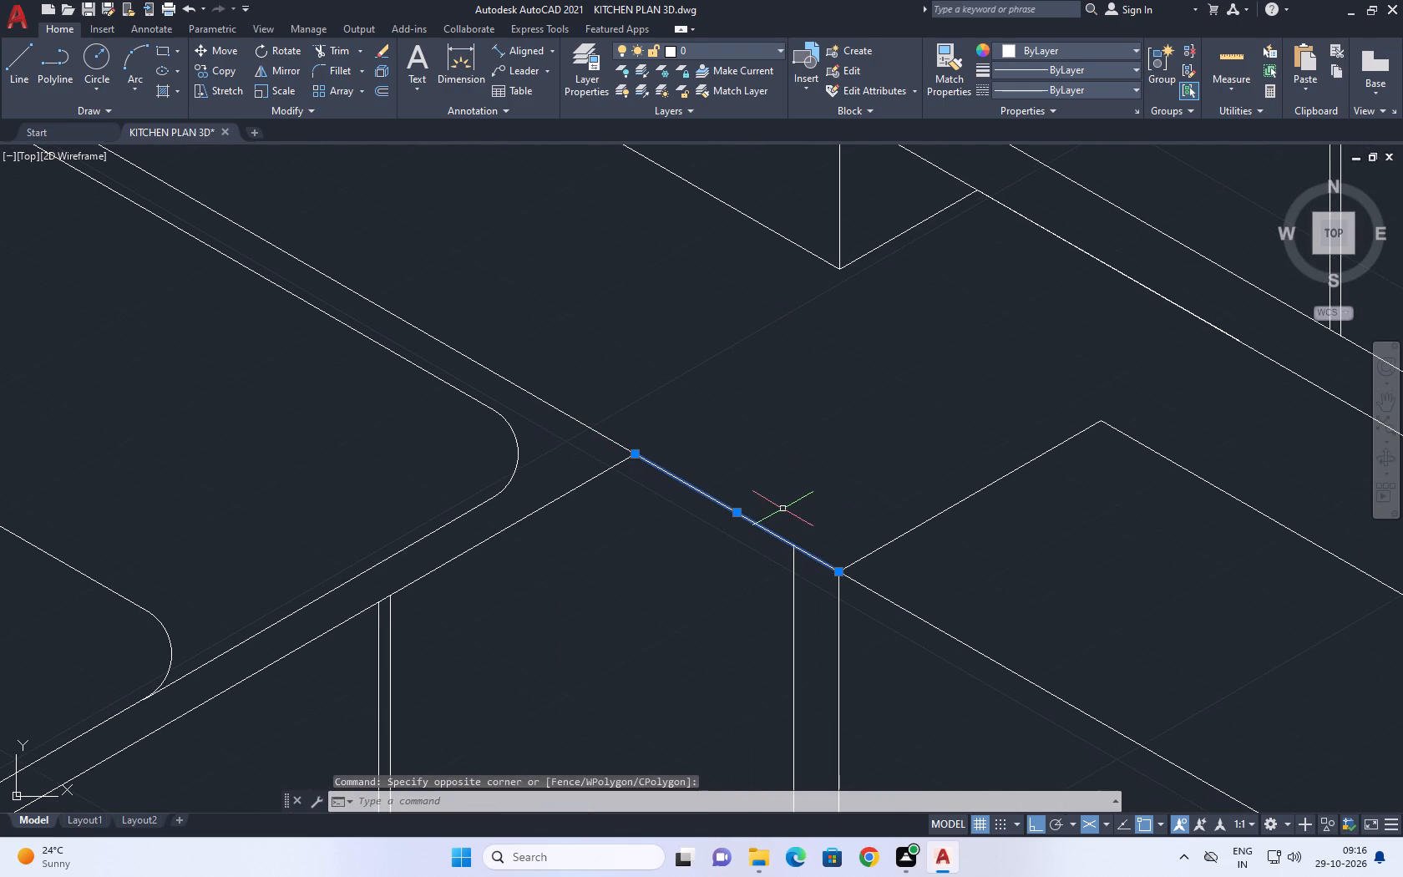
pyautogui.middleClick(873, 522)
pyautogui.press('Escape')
# Copy the short 30° line at the inner countertop corner 3 units straight up.
pyautogui.moveTo(945, 541); pyautogui.dragTo(906, 509)
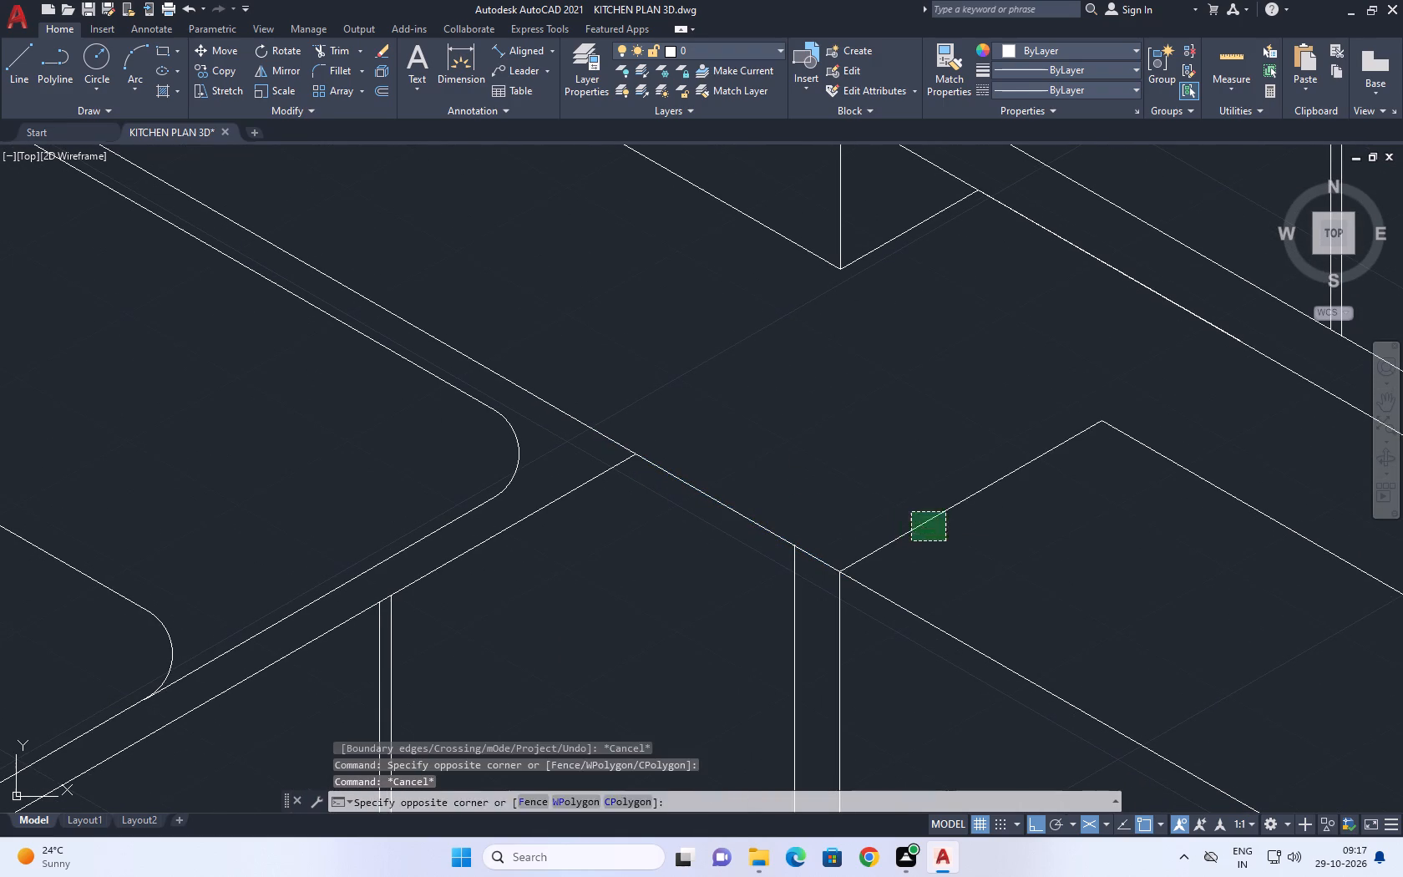
pyautogui.moveTo(906, 509); pyautogui.dragTo(911, 512)
pyautogui.click(896, 501)
pyautogui.write('co')
pyautogui.press('space')
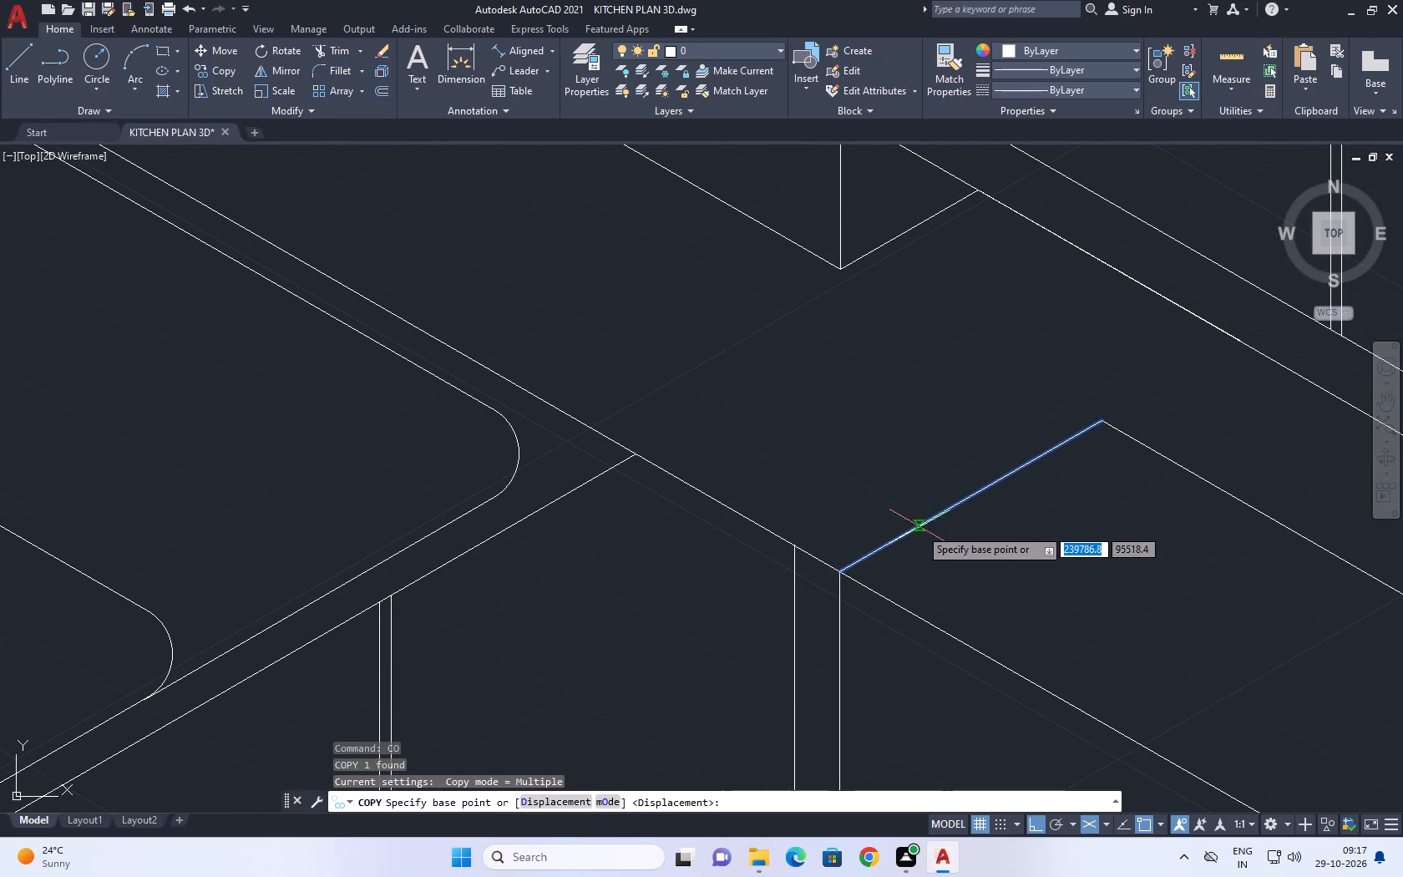
pyautogui.click(919, 538)
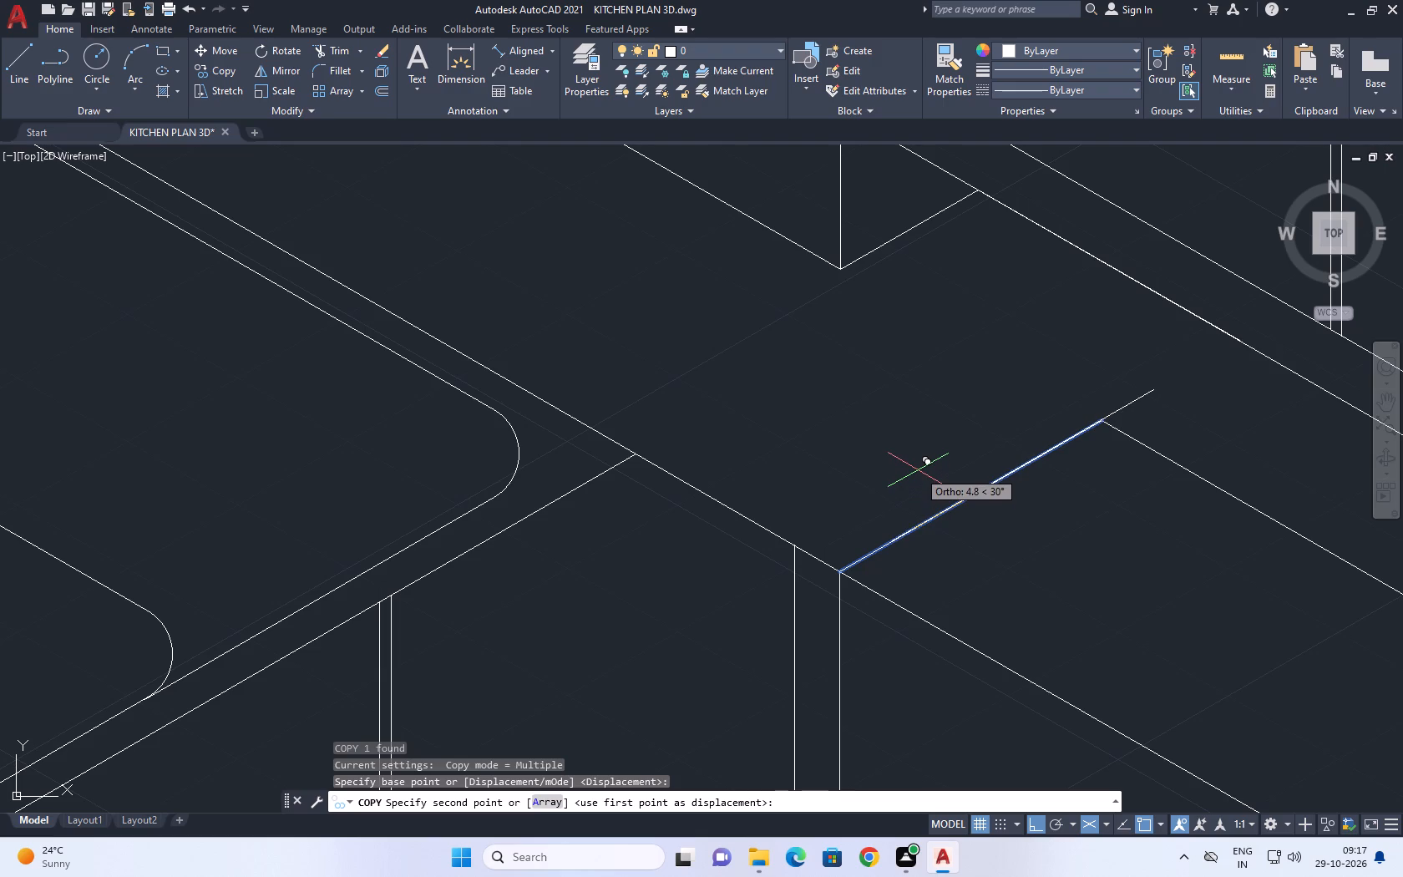
pyautogui.press('F5')
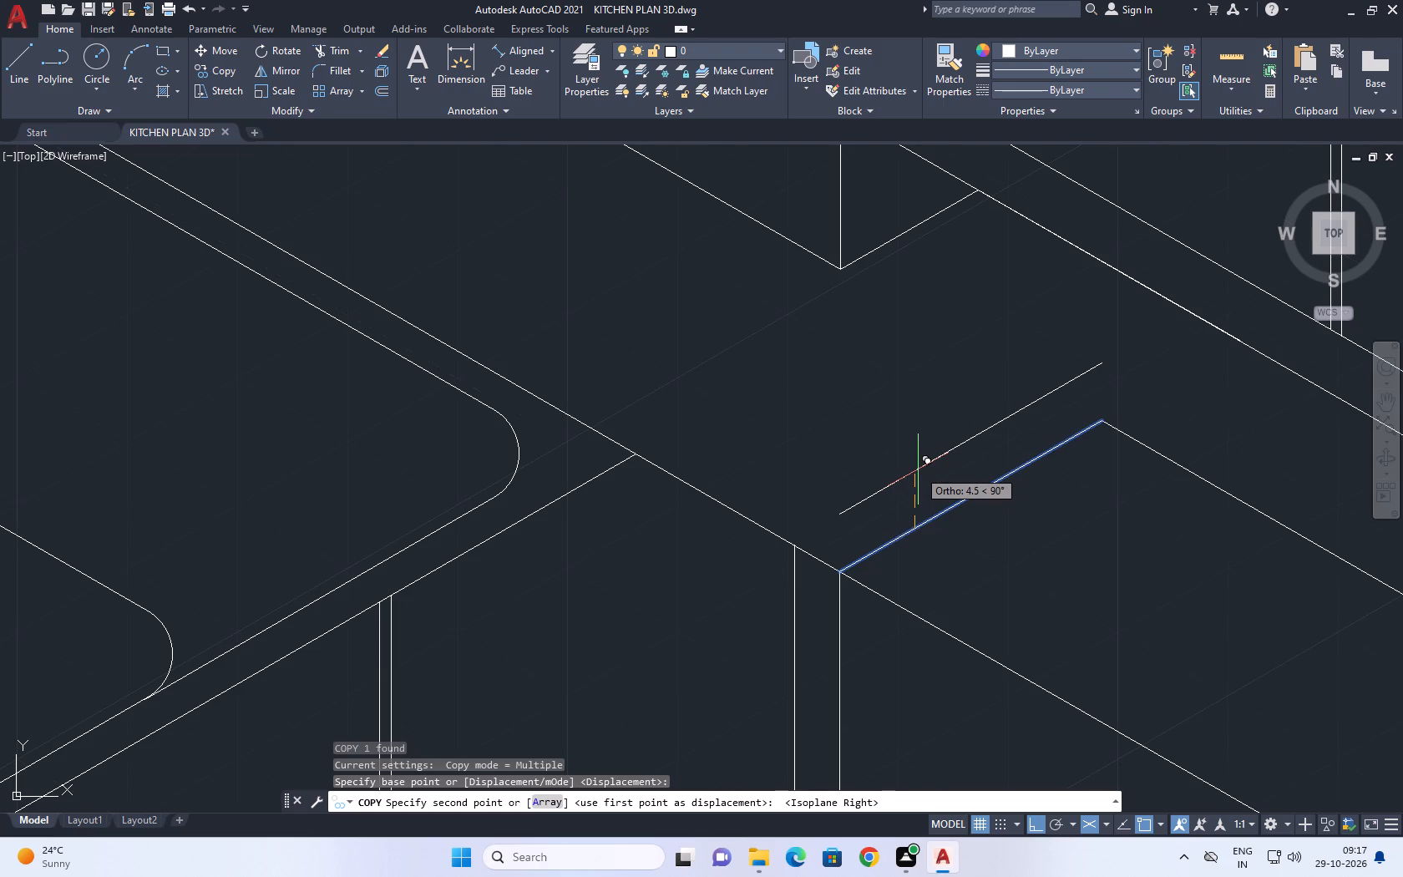
pyautogui.press('3')
pyautogui.press('Return')
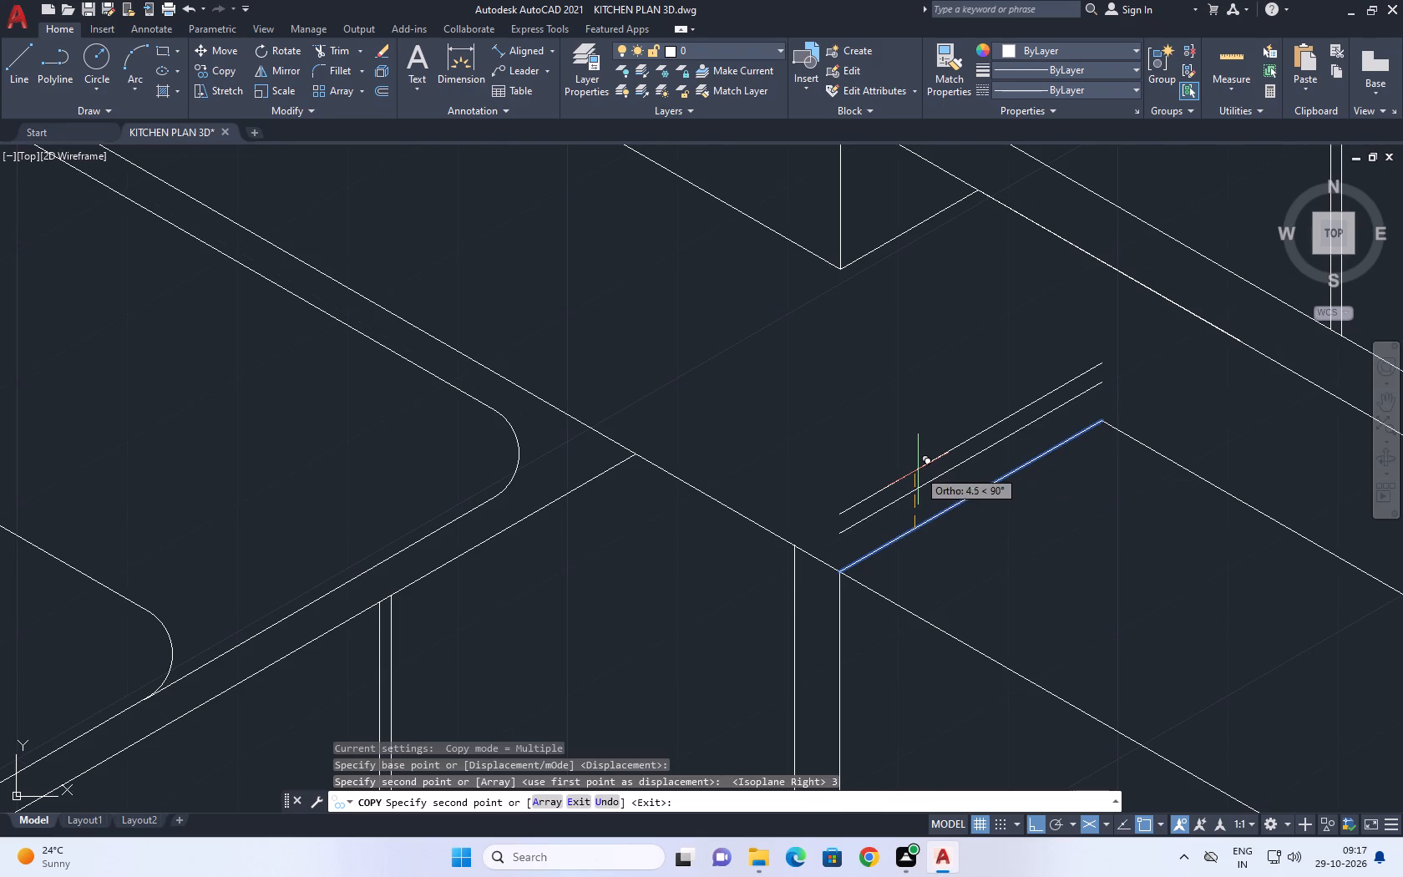
pyautogui.press('Escape')
# Copy the short countertop front edge between the first cabinet run and the inner corner 3 units straight up.
pyautogui.click(714, 479)
pyautogui.click(707, 491)
pyautogui.click(708, 489)
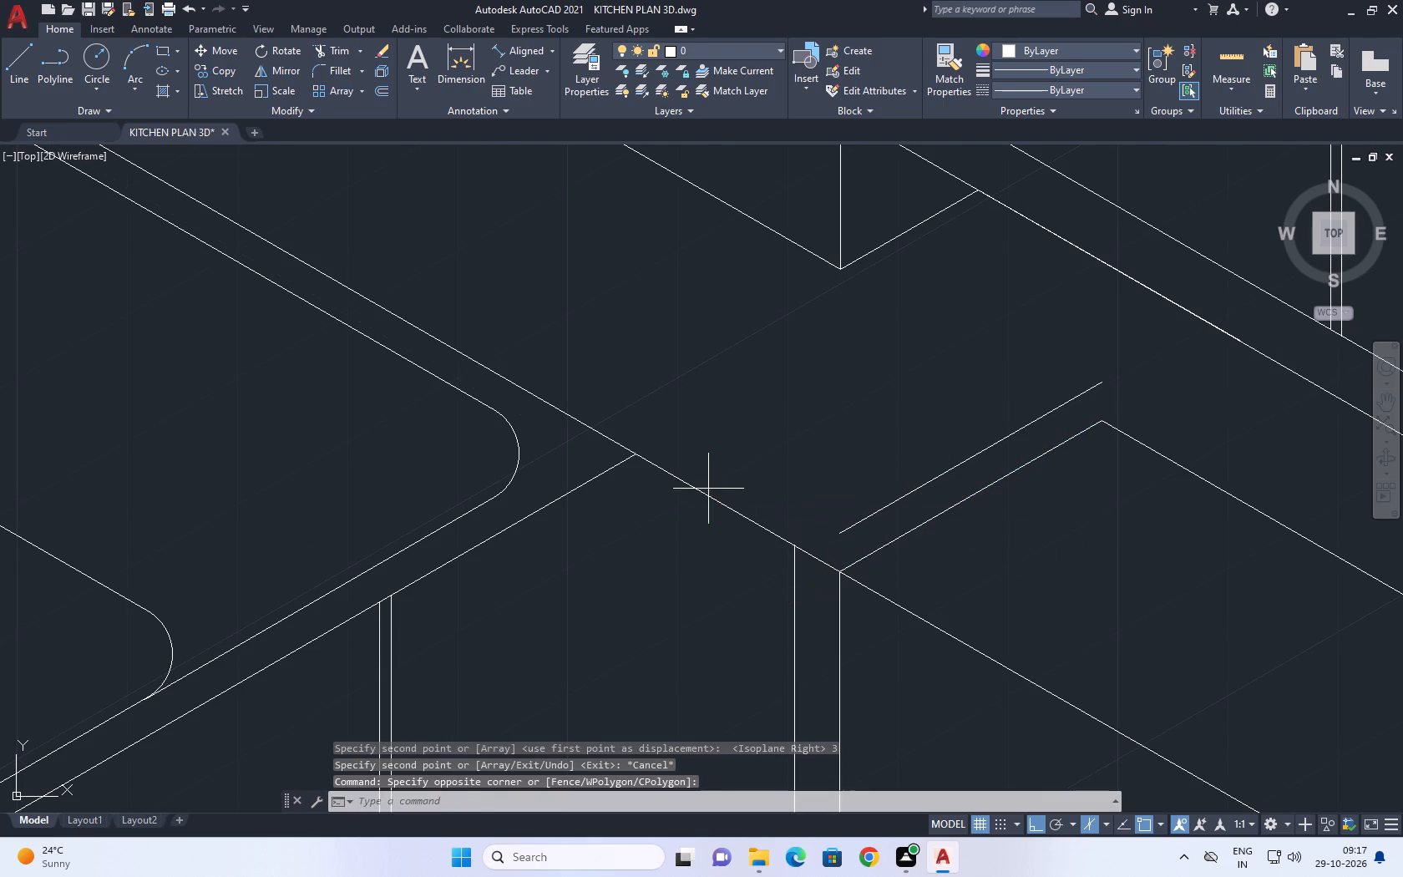
pyautogui.click(703, 499)
pyautogui.scroll(-3, 702, 469)
pyautogui.moveTo(736, 502); pyautogui.dragTo(792, 586, button='middle')
pyautogui.press('c')
pyautogui.scroll(1, 797, 567)
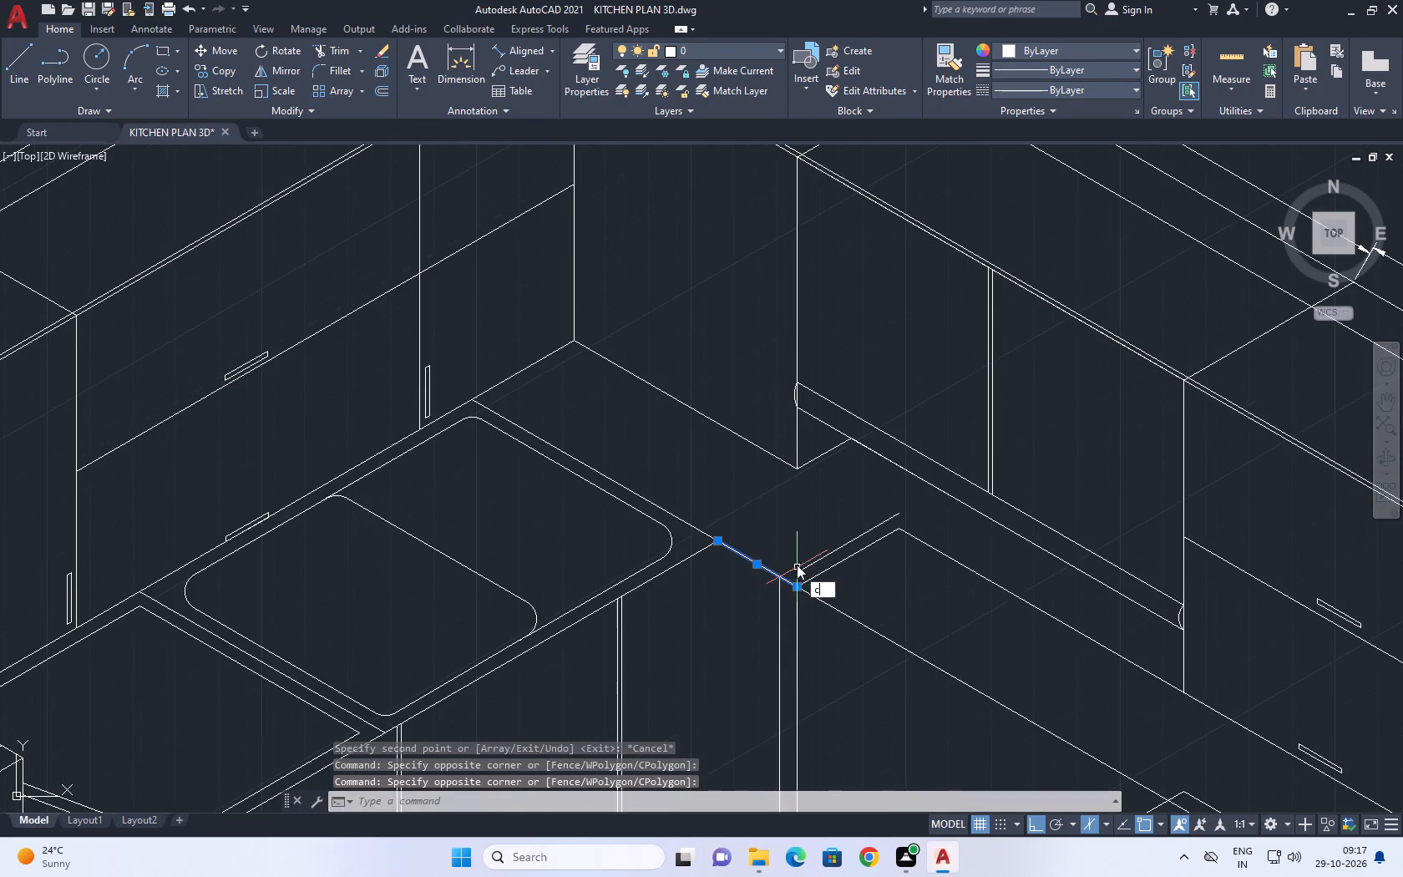
pyautogui.press('o')
pyautogui.press('space')
pyautogui.click(787, 576)
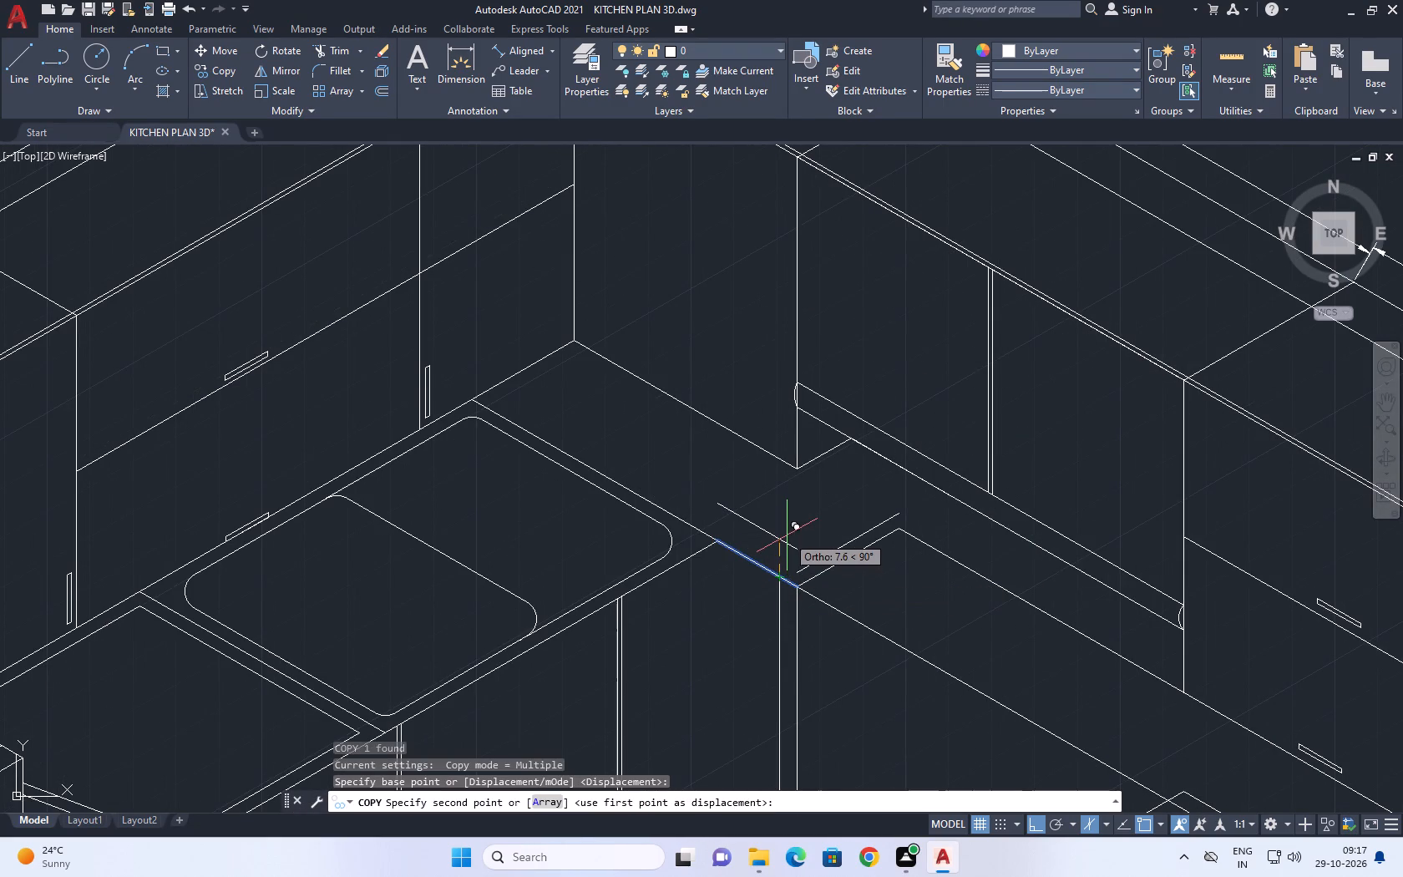
pyautogui.press('3')
pyautogui.press('Return')
pyautogui.scroll(3, 792, 596)
pyautogui.press('Escape')
pyautogui.scroll(-3, 788, 545)
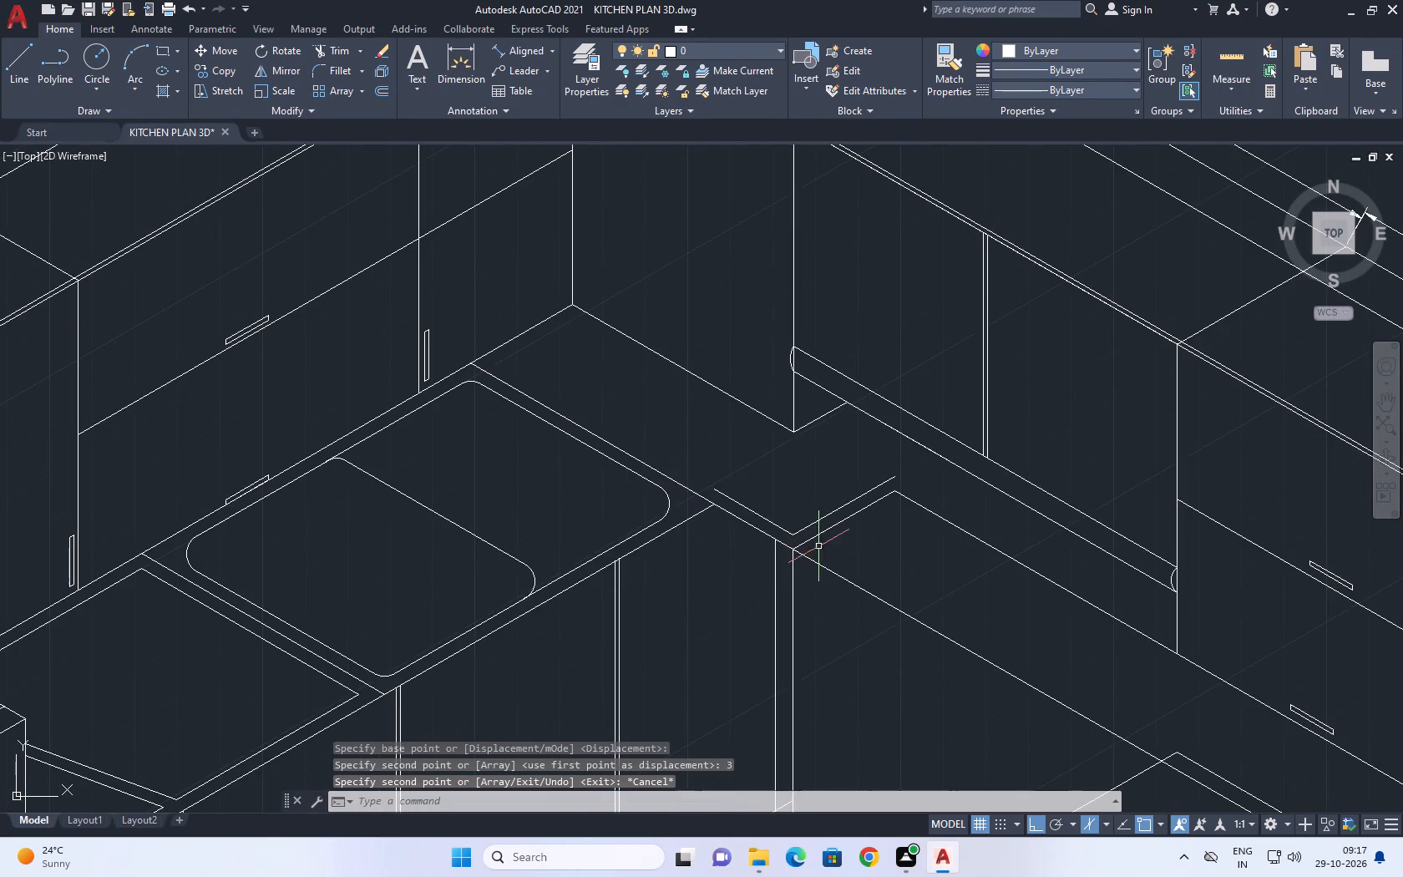
# Extend the raised copy of the 30° corner line to the line beneath the wall cabinets.
pyautogui.moveTo(834, 565); pyautogui.dragTo(850, 600, button='middle')
pyautogui.press('e')
pyautogui.press('x')
pyautogui.press('space')
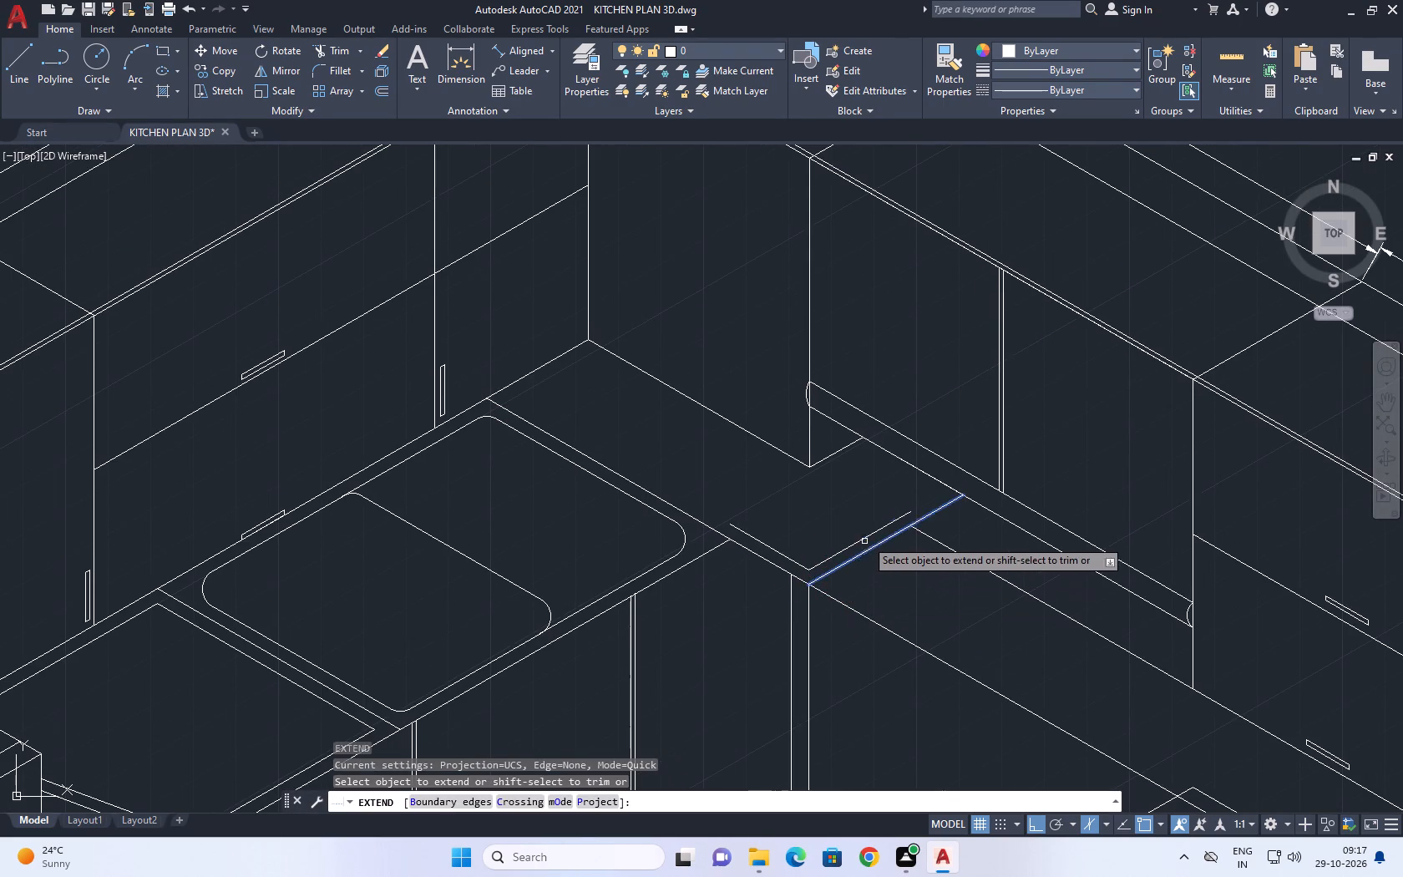
pyautogui.click(866, 533)
pyautogui.click(870, 535)
pyautogui.press('Escape')
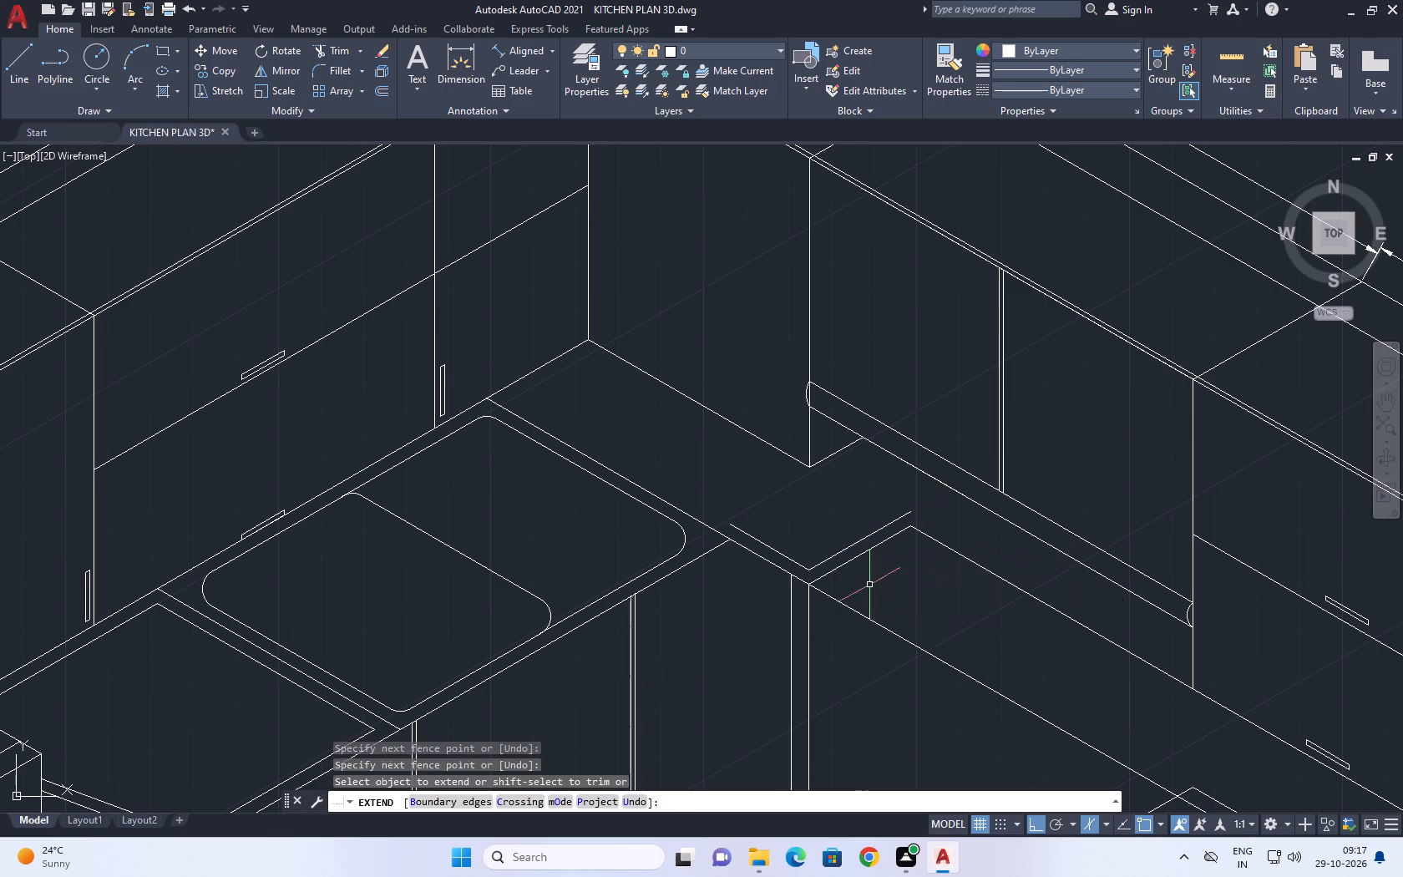
pyautogui.press('space')
pyautogui.click(866, 539)
pyautogui.press('Escape')
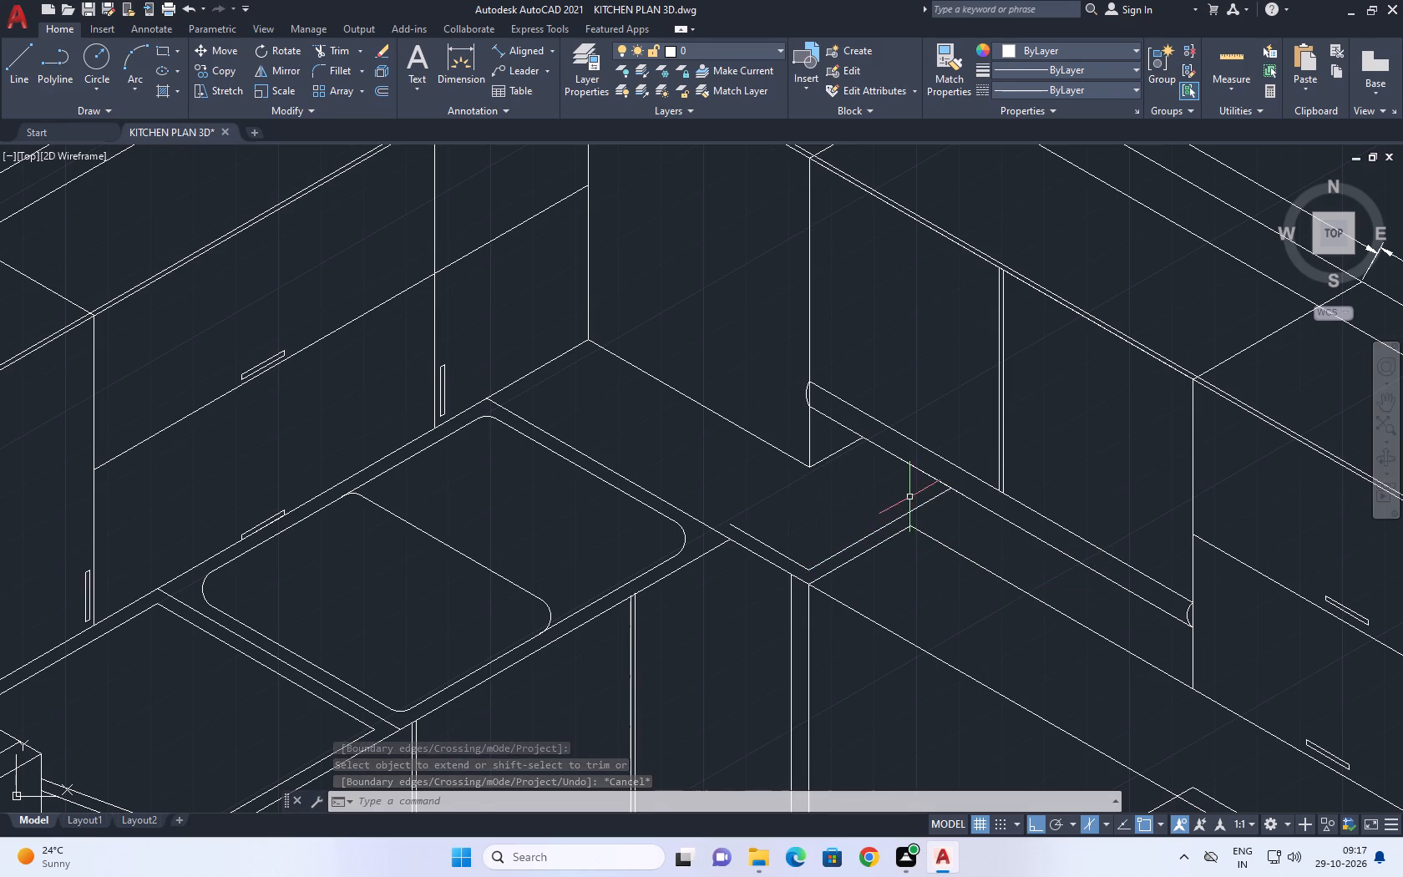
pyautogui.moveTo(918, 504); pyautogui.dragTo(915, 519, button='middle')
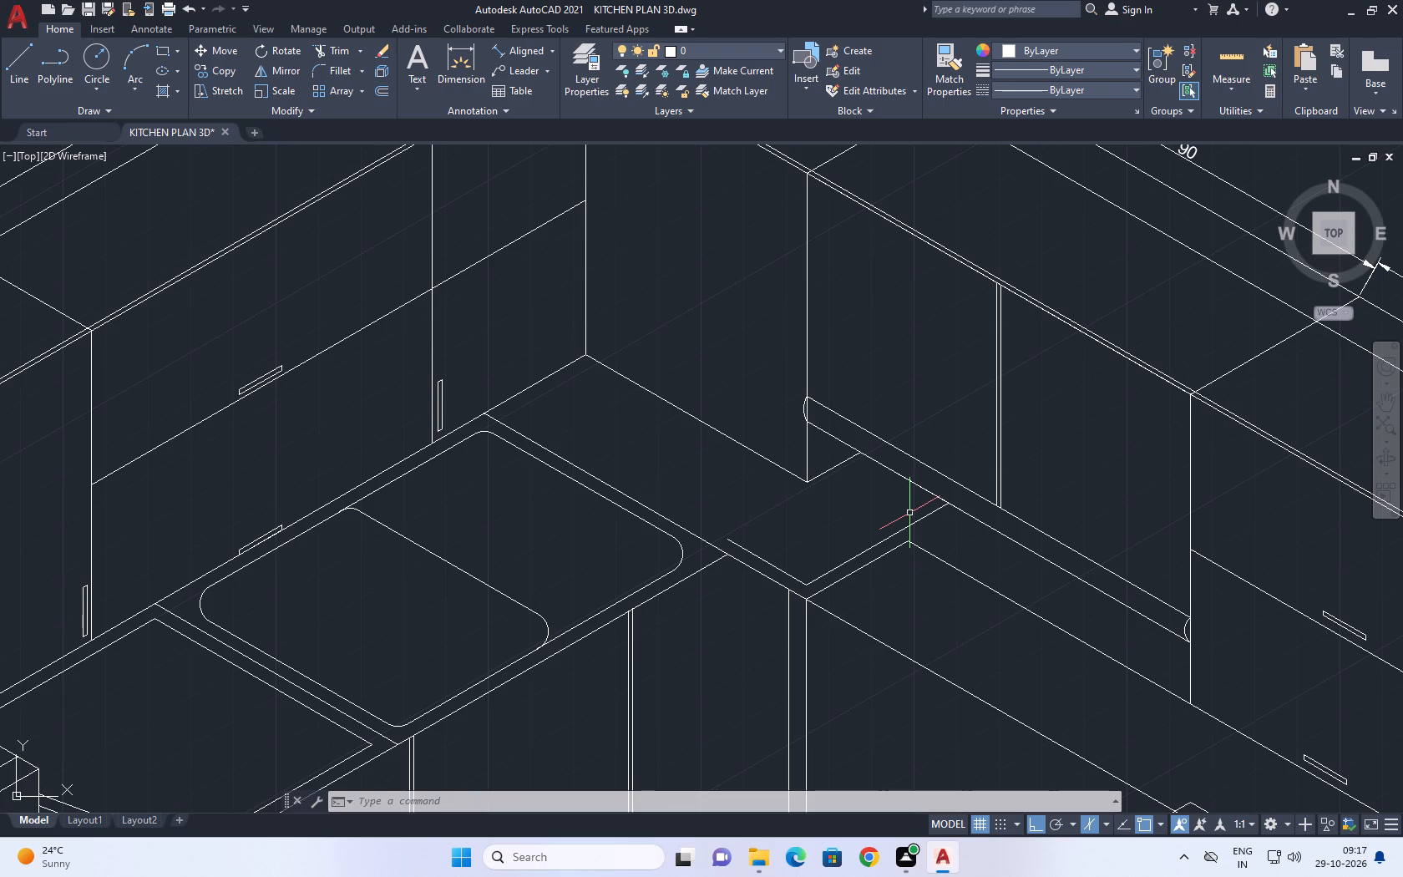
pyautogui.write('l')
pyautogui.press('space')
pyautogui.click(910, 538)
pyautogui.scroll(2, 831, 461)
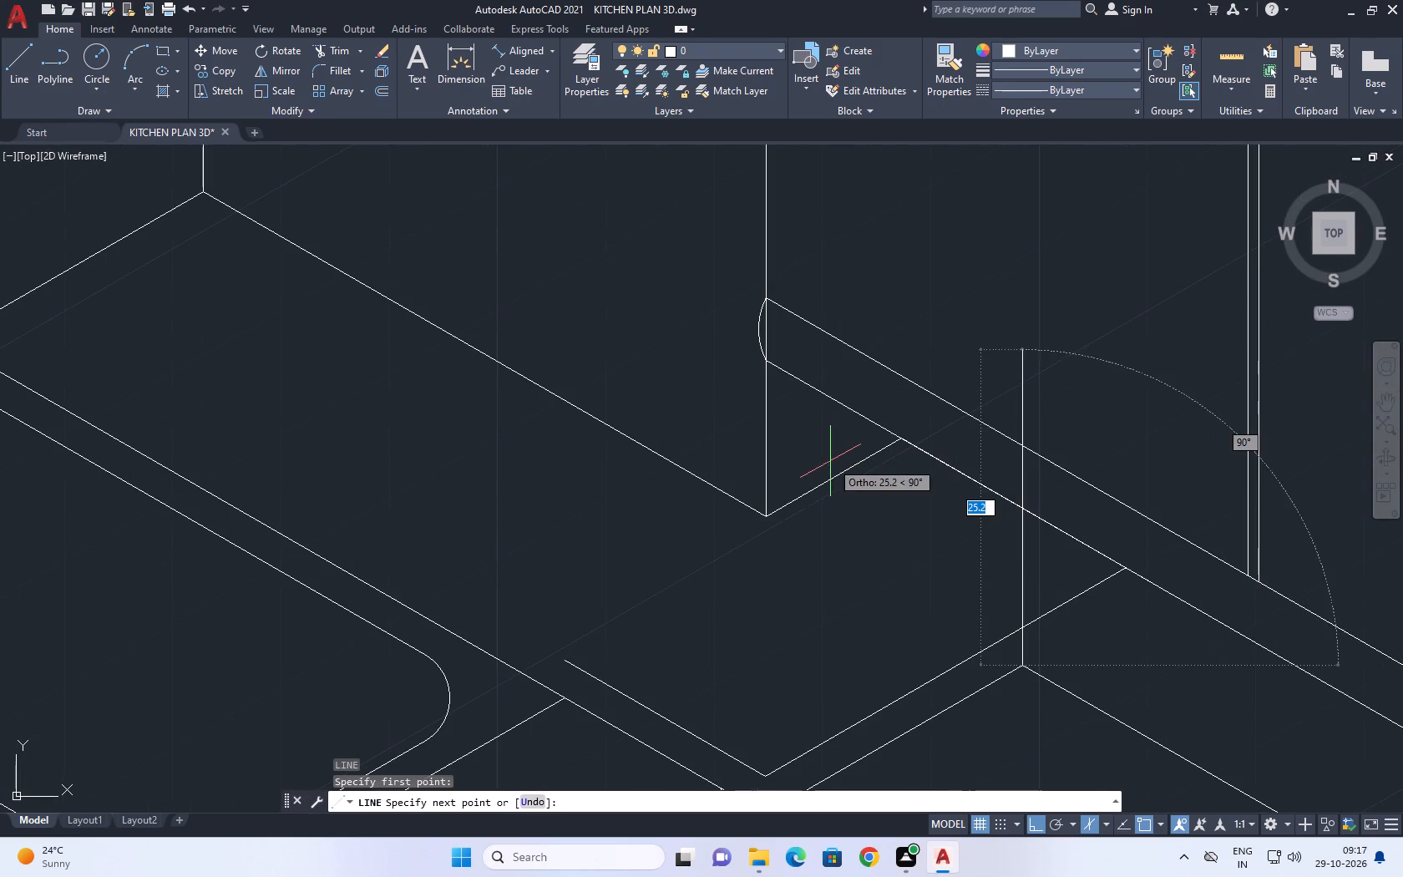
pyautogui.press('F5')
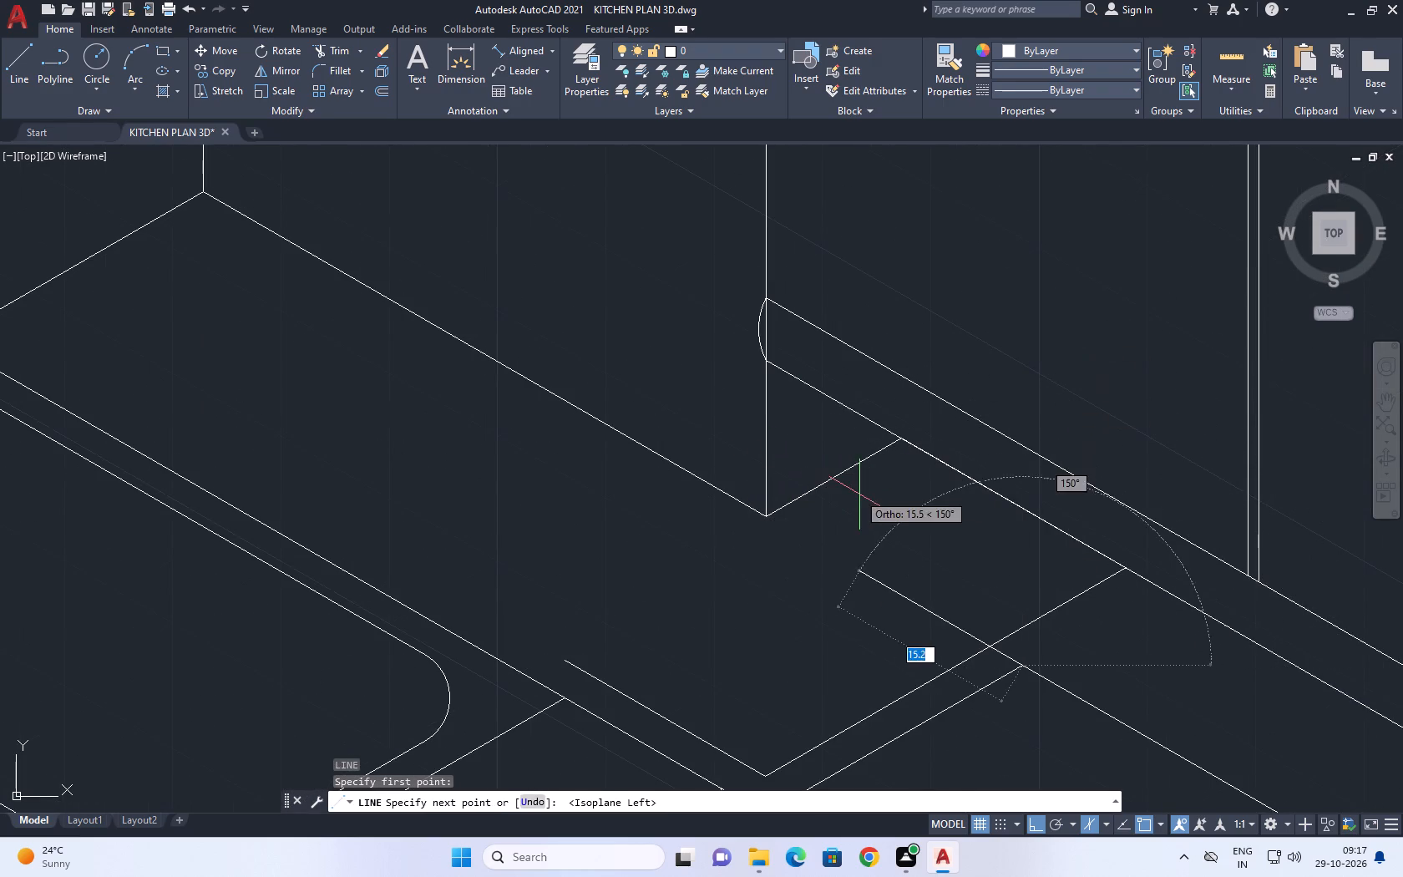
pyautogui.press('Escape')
# Examine the whole kitchen drawing, especially the inner corner, the second cabinet run and the floor lines.
pyautogui.scroll(-3, 894, 503)
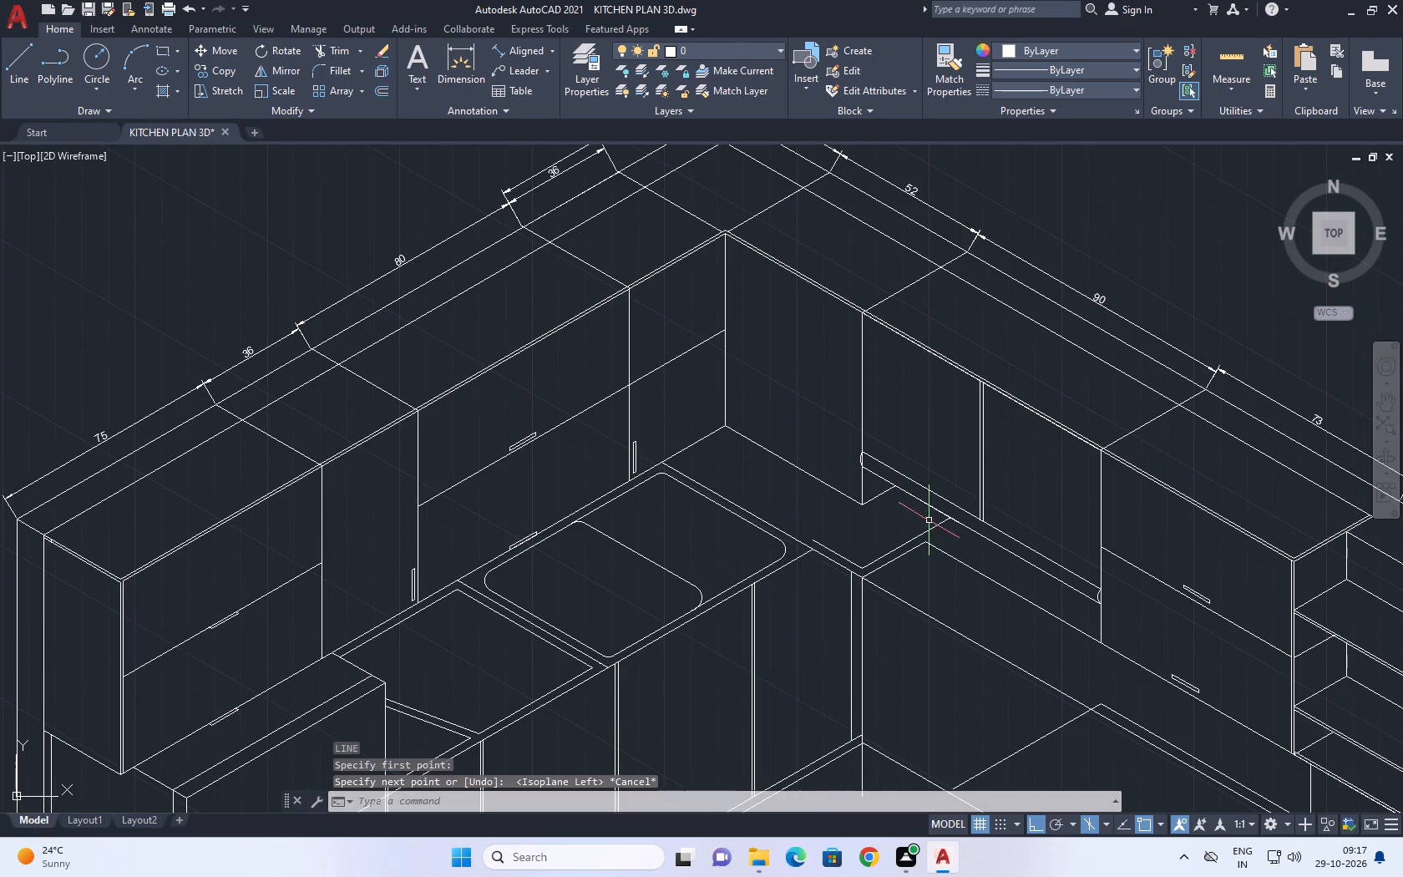
pyautogui.scroll(-2, 940, 531)
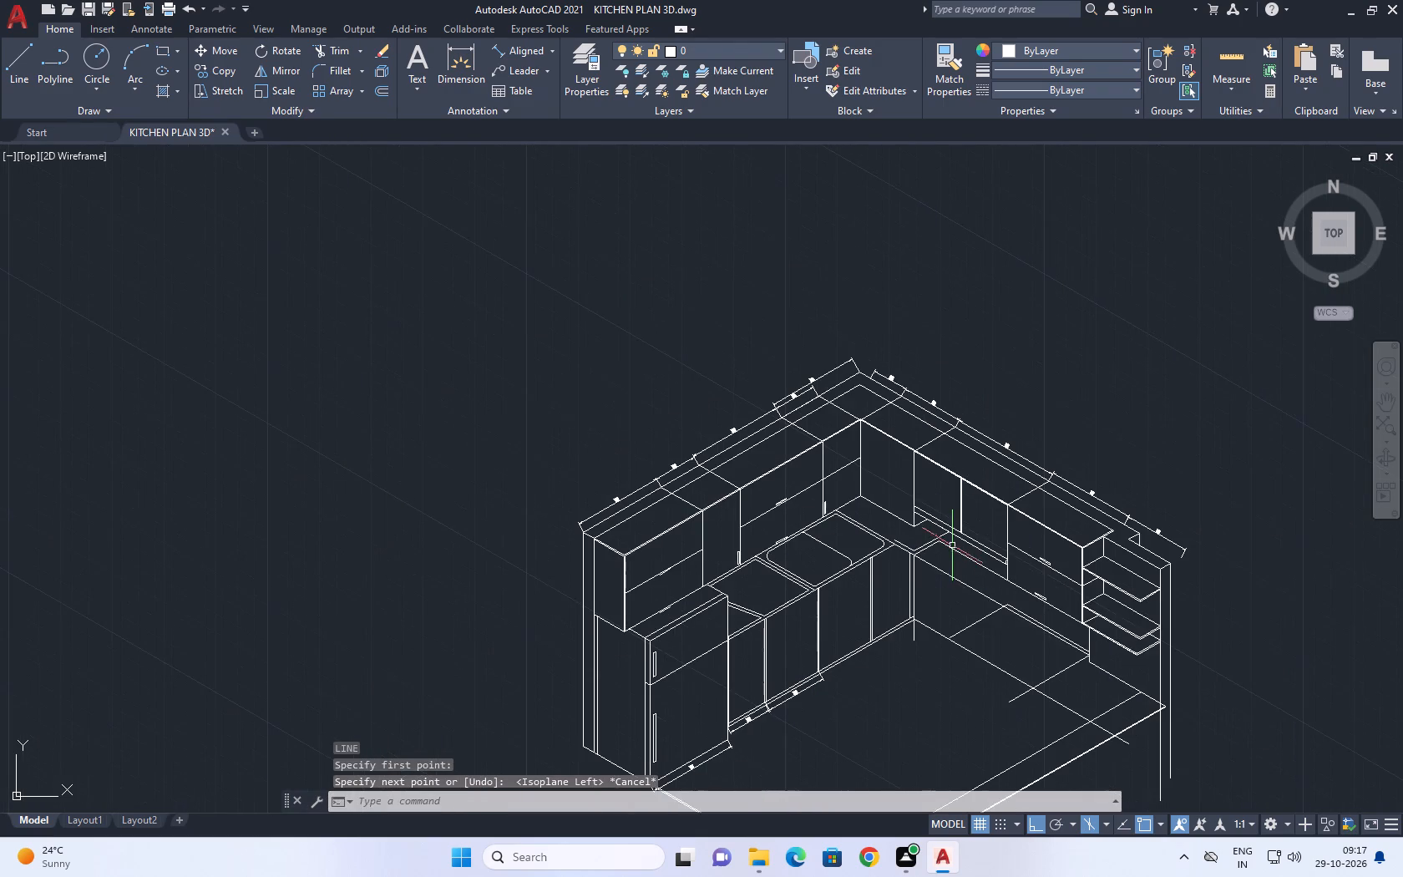
pyautogui.moveTo(980, 607); pyautogui.dragTo(904, 444, button='middle')
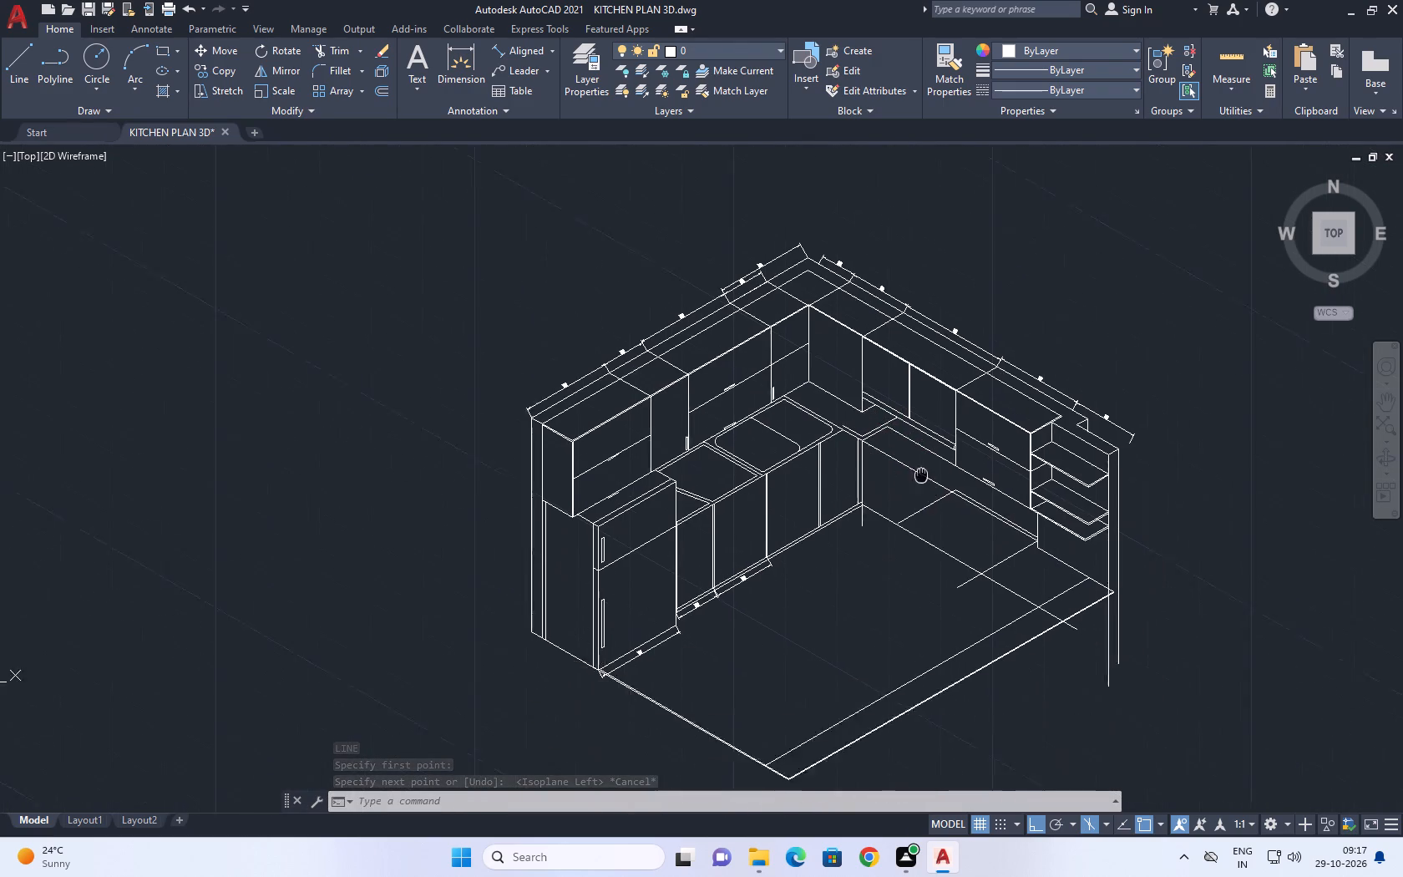
pyautogui.moveTo(904, 444); pyautogui.dragTo(860, 383, button='middle')
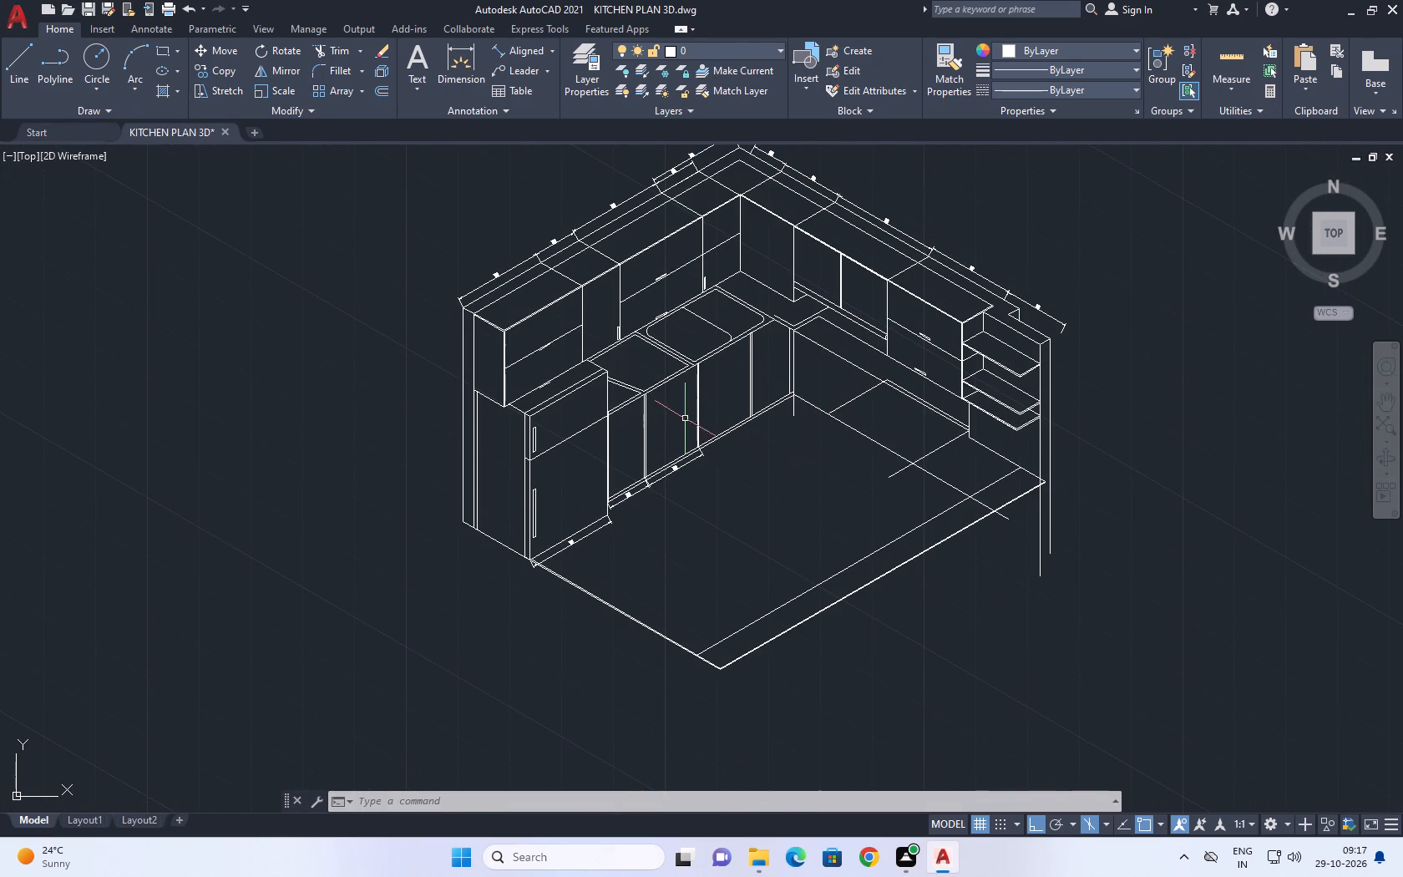
pyautogui.moveTo(677, 433); pyautogui.dragTo(704, 535, button='middle')
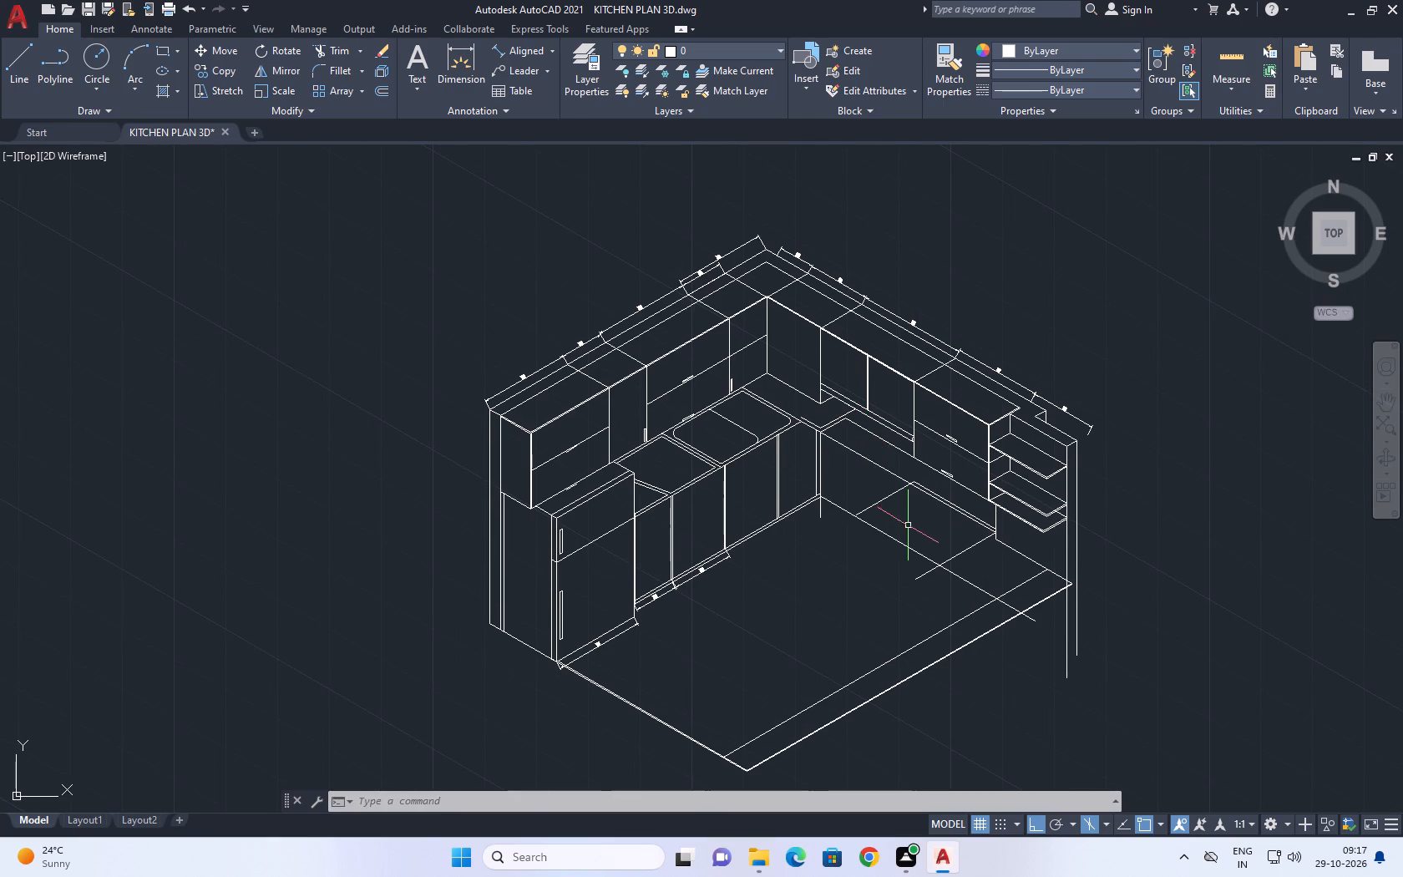
pyautogui.moveTo(907, 525); pyautogui.dragTo(855, 484, button='middle')
pyautogui.scroll(3, 896, 506)
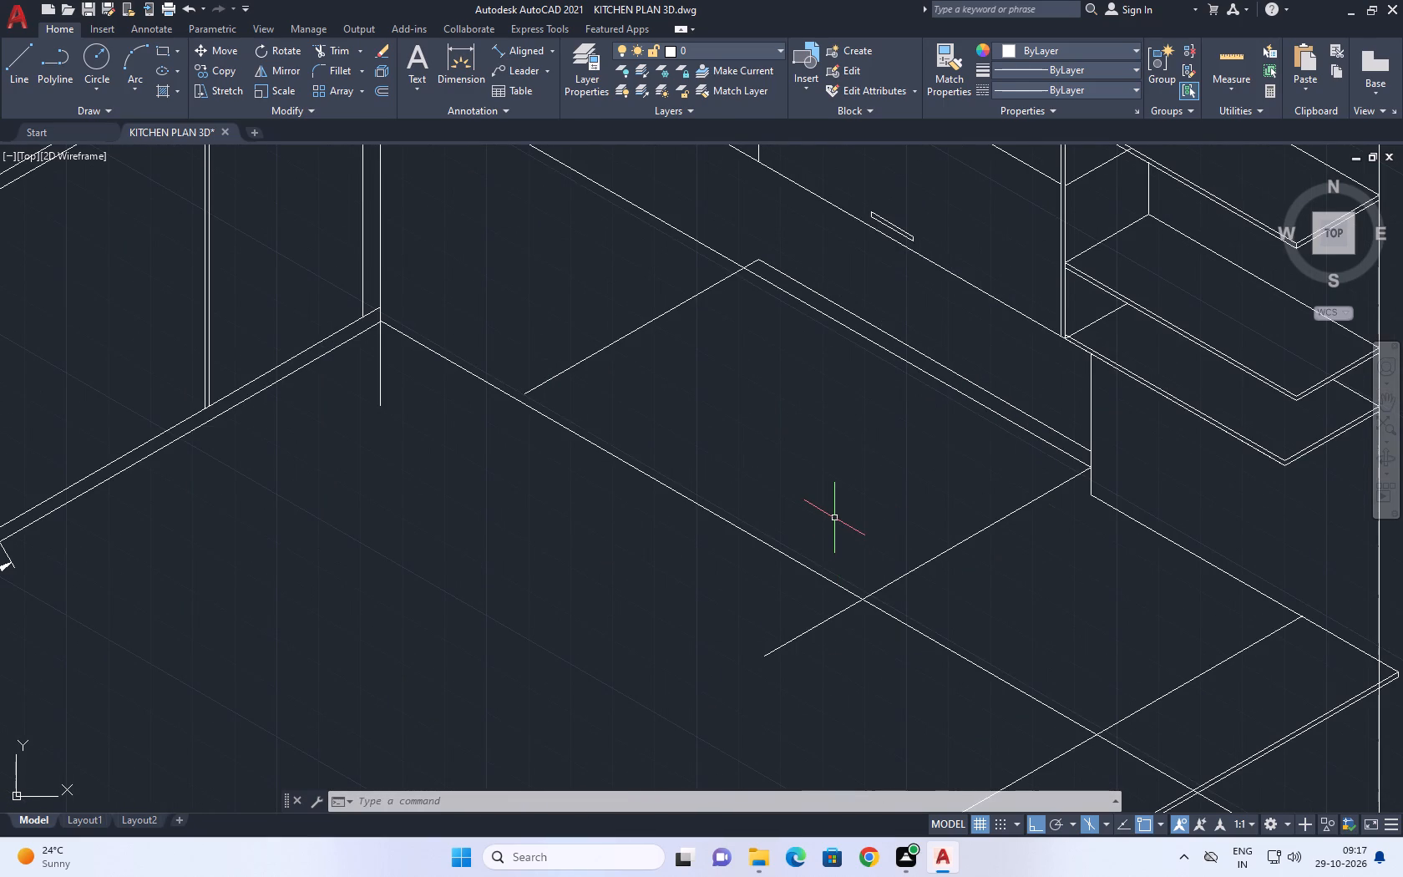
pyautogui.scroll(-2, 922, 539)
pyautogui.moveTo(954, 540); pyautogui.dragTo(890, 520, button='middle')
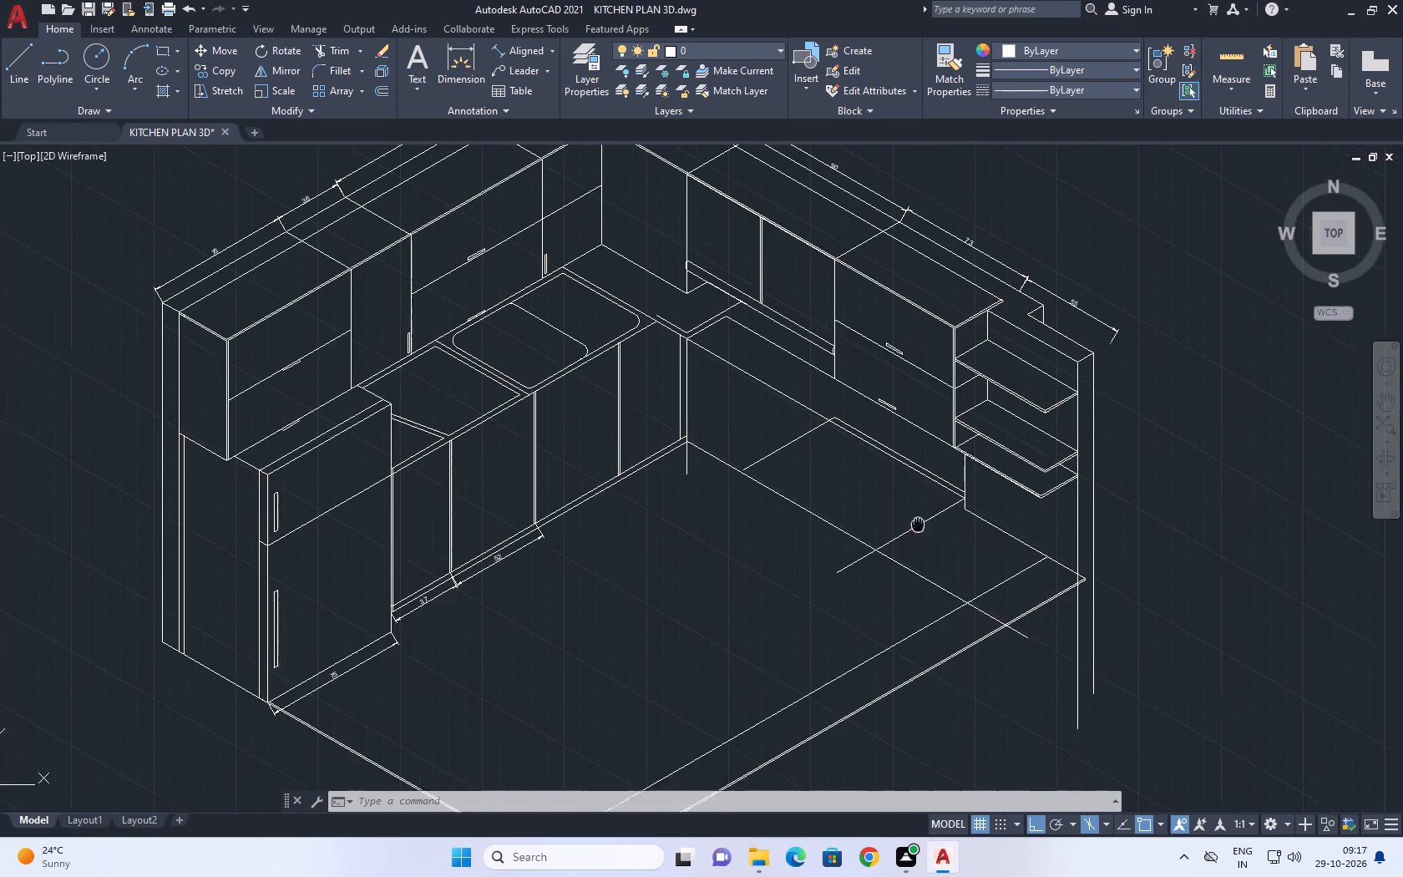
pyautogui.moveTo(890, 520); pyautogui.dragTo(630, 468, button='middle')
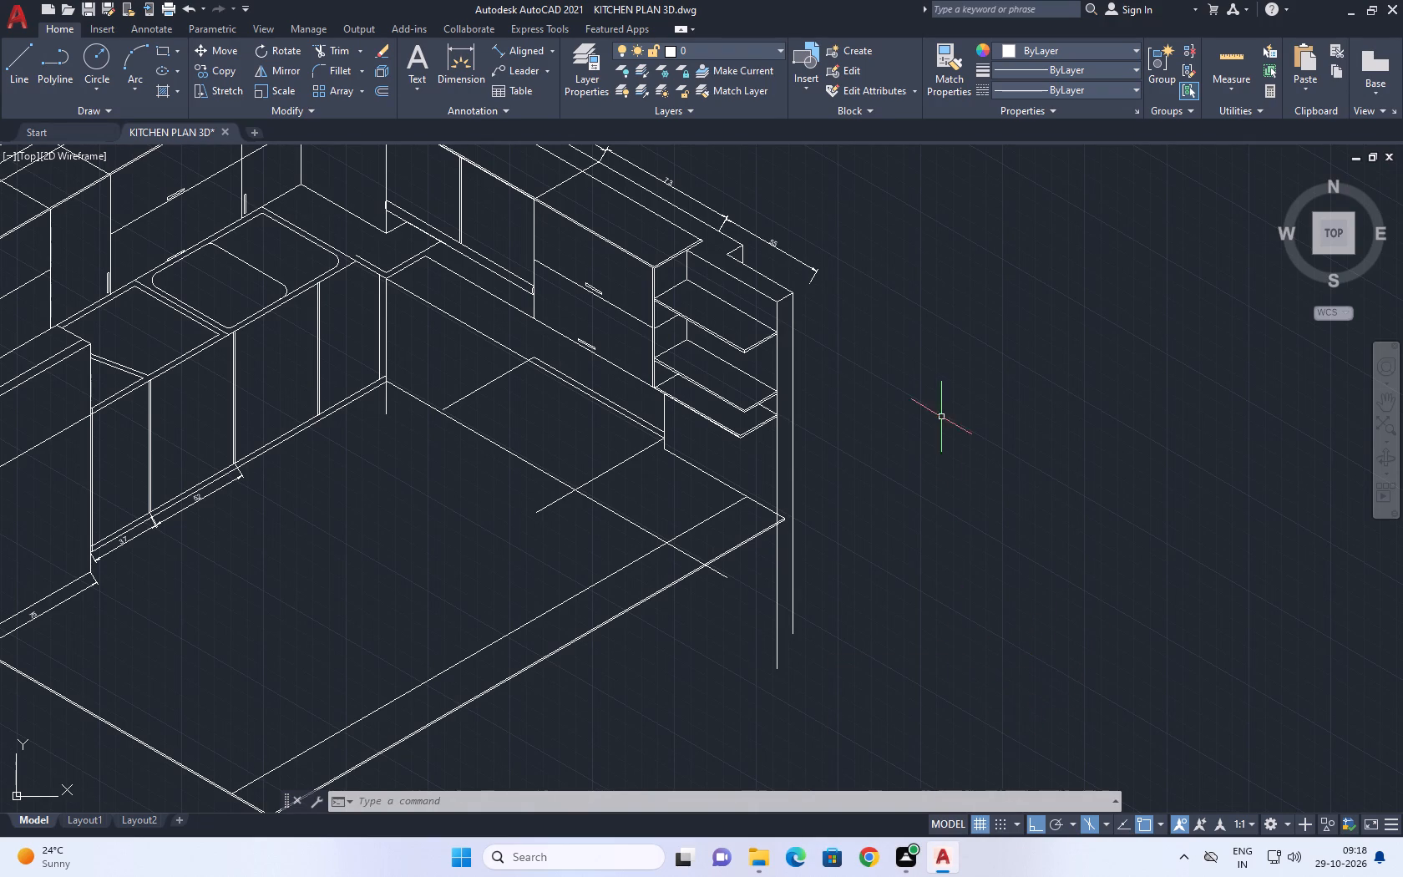
pyautogui.moveTo(581, 394); pyautogui.dragTo(579, 394, button='middle')
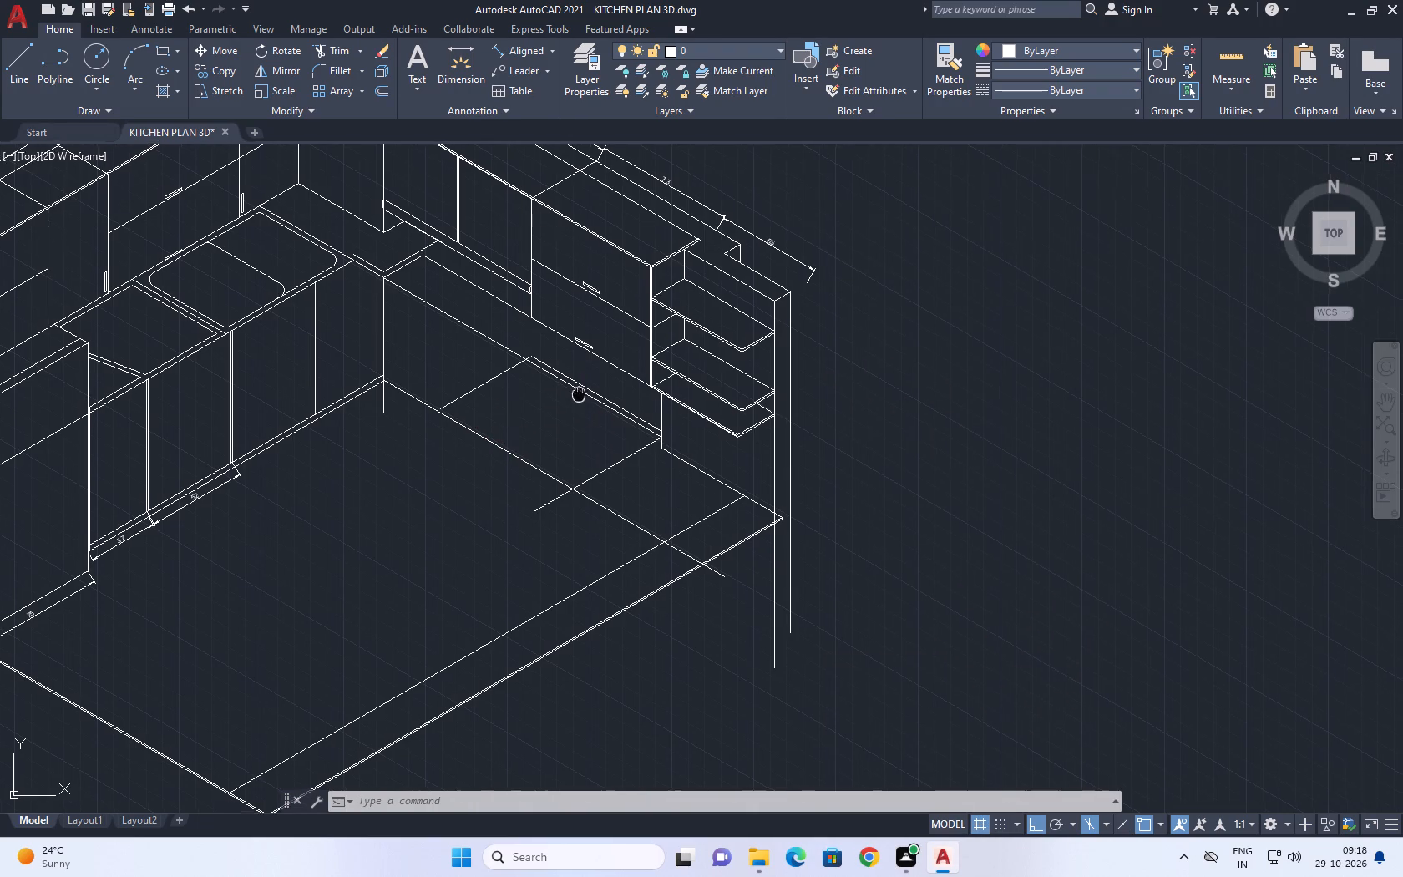
pyautogui.moveTo(579, 394); pyautogui.dragTo(871, 373, button='middle')
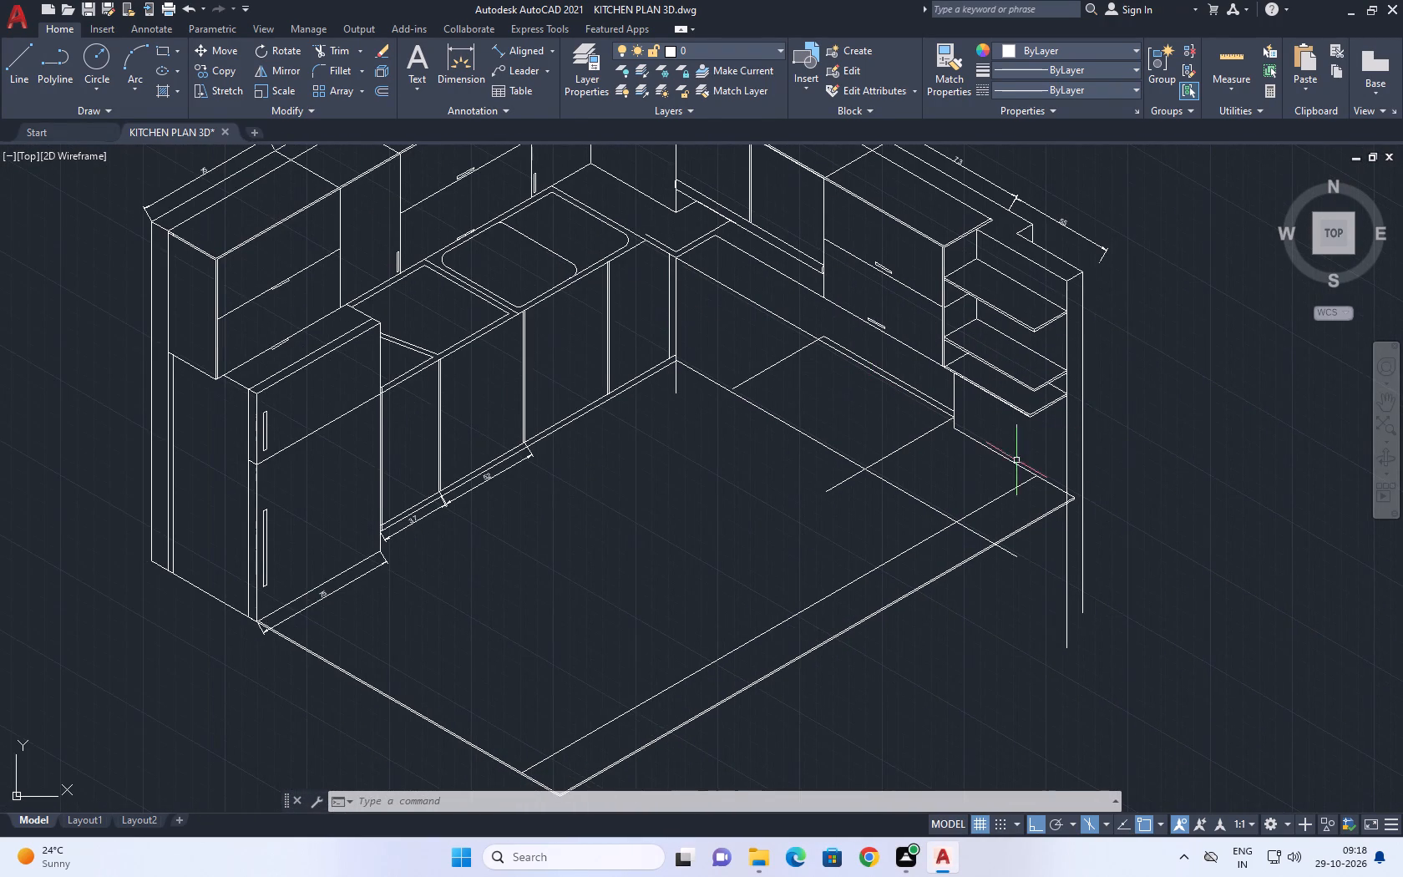
pyautogui.moveTo(914, 489); pyautogui.dragTo(892, 479, button='middle')
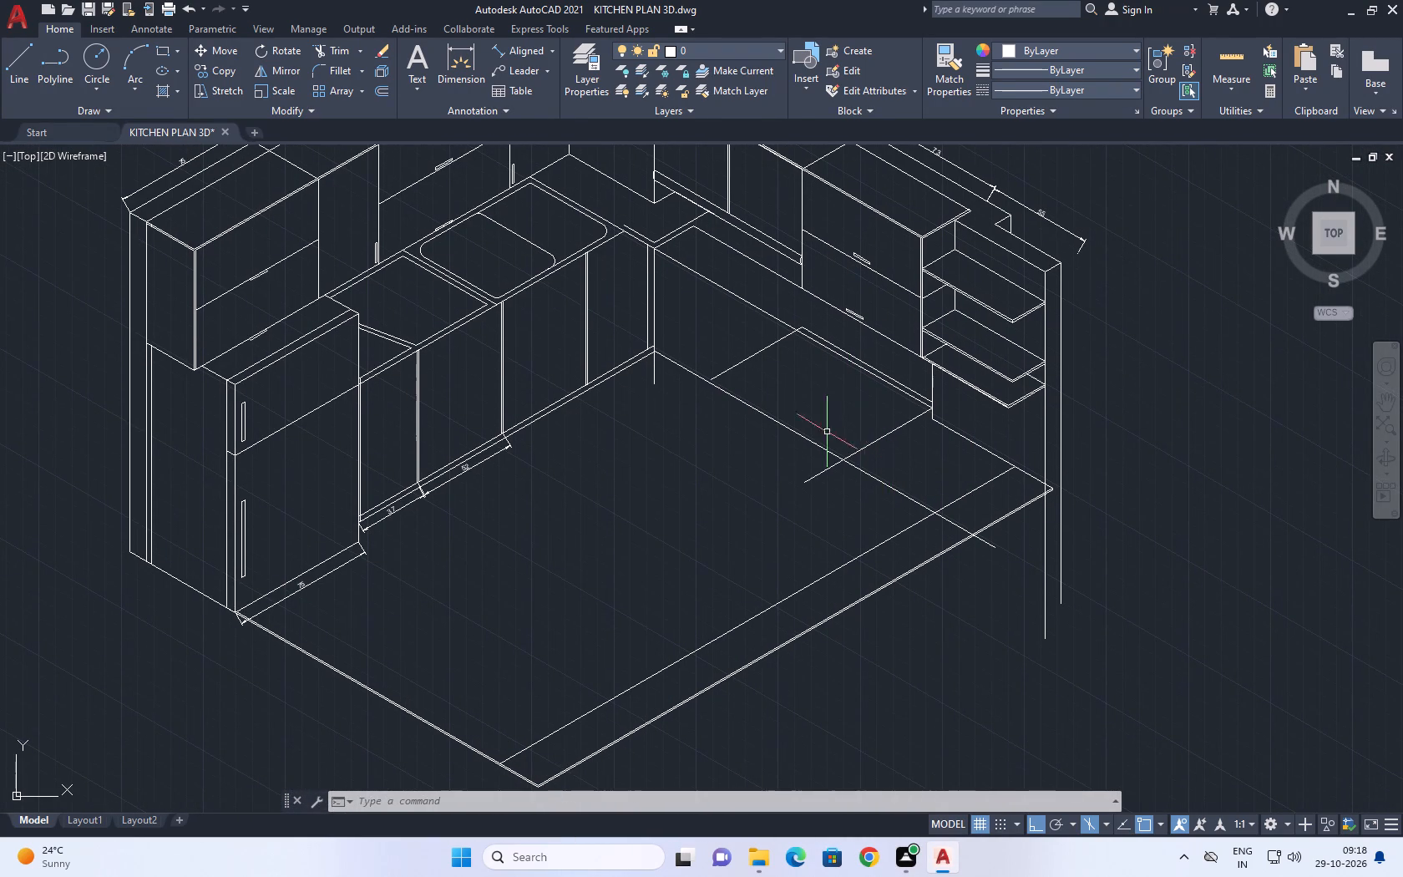
# Trim the inner corner's vertical line where it runs below the base cabinets' bottom line.
pyautogui.click(338, 47)
pyautogui.scroll(2, 661, 375)
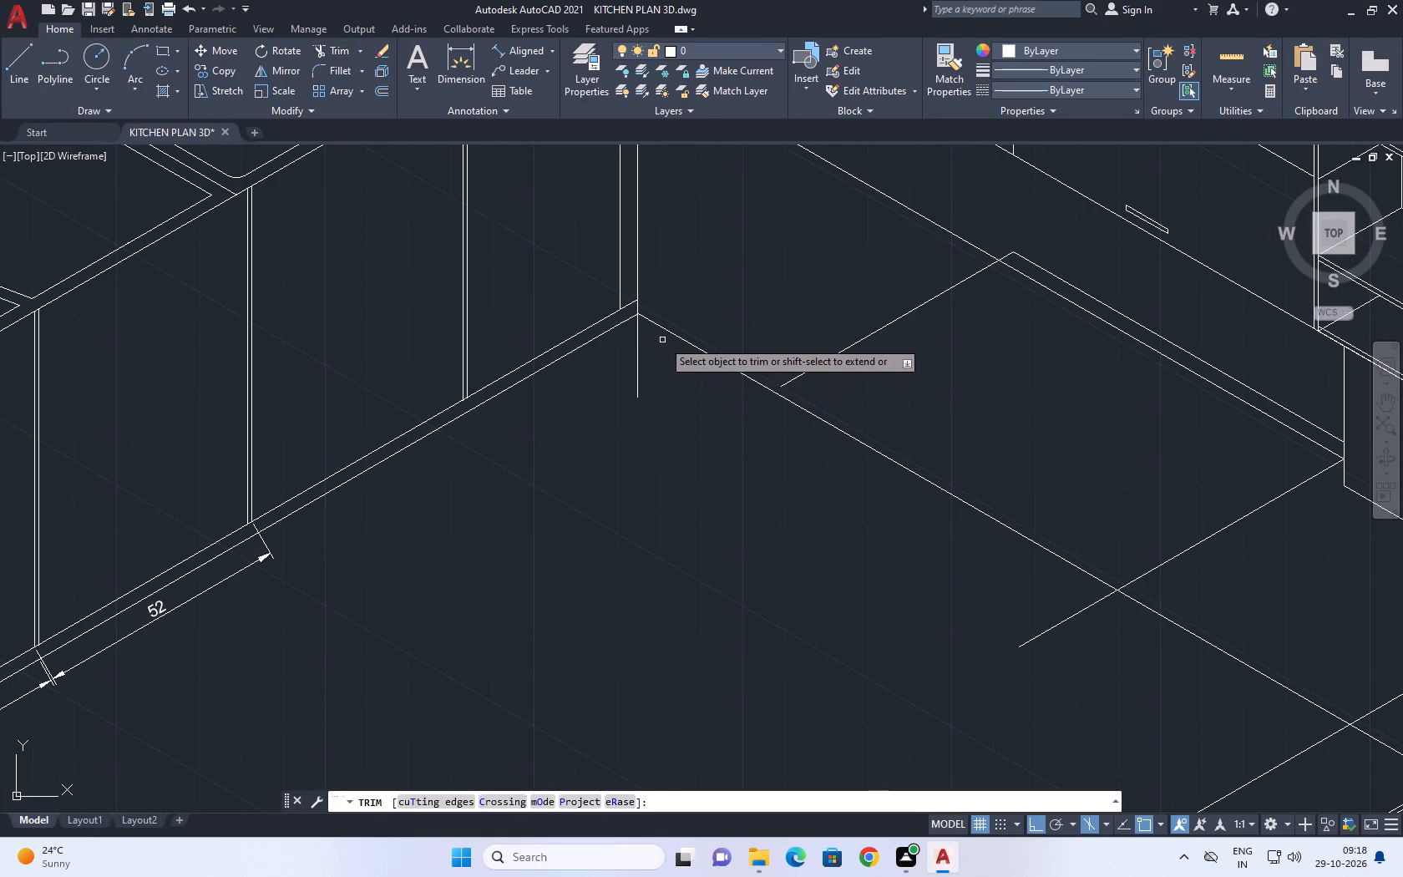
pyautogui.click(651, 363)
pyautogui.click(623, 375)
pyautogui.rightClick(643, 403)
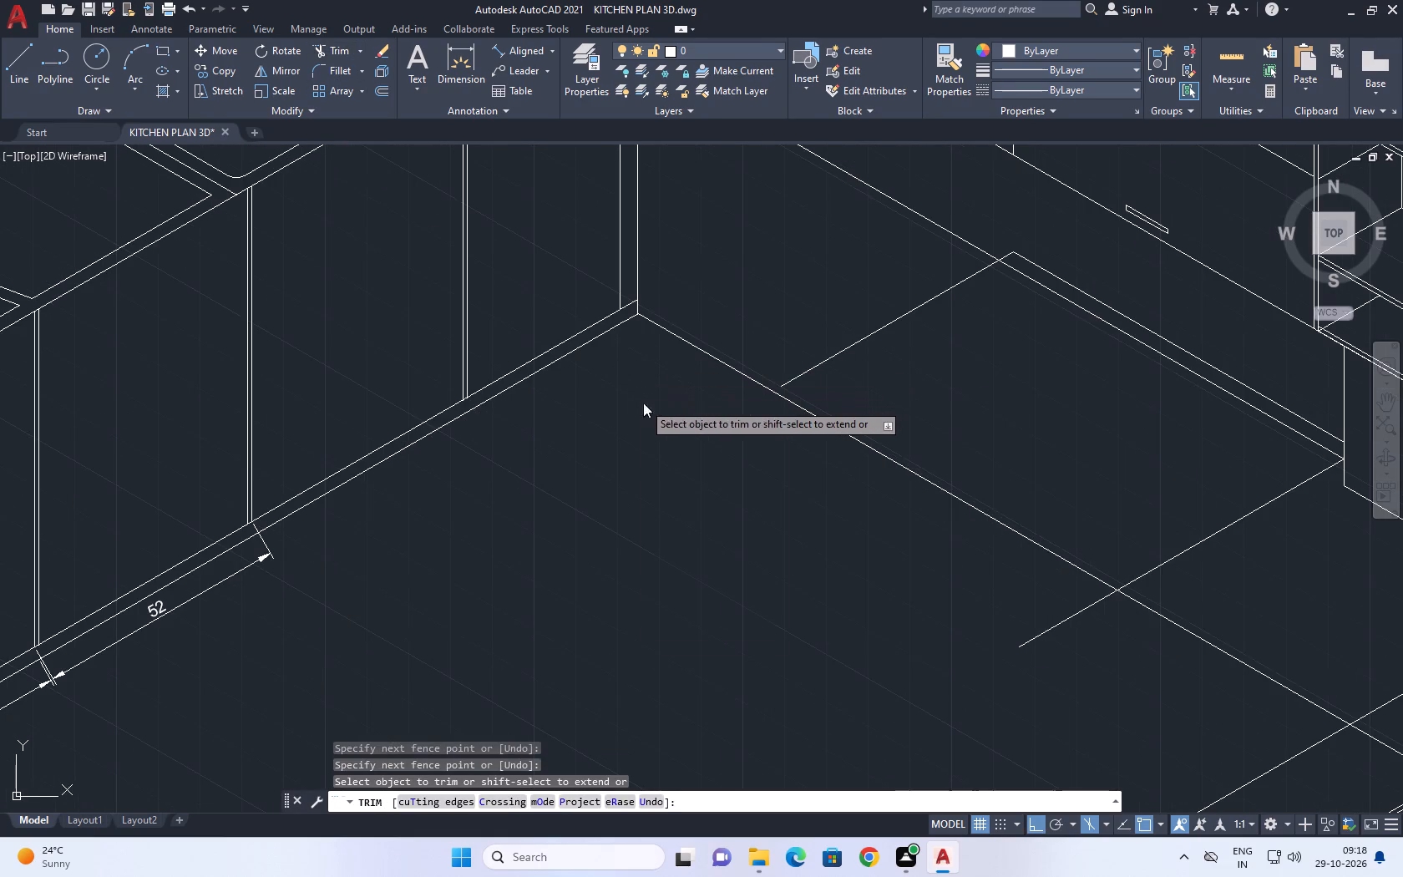
pyautogui.click(715, 434)
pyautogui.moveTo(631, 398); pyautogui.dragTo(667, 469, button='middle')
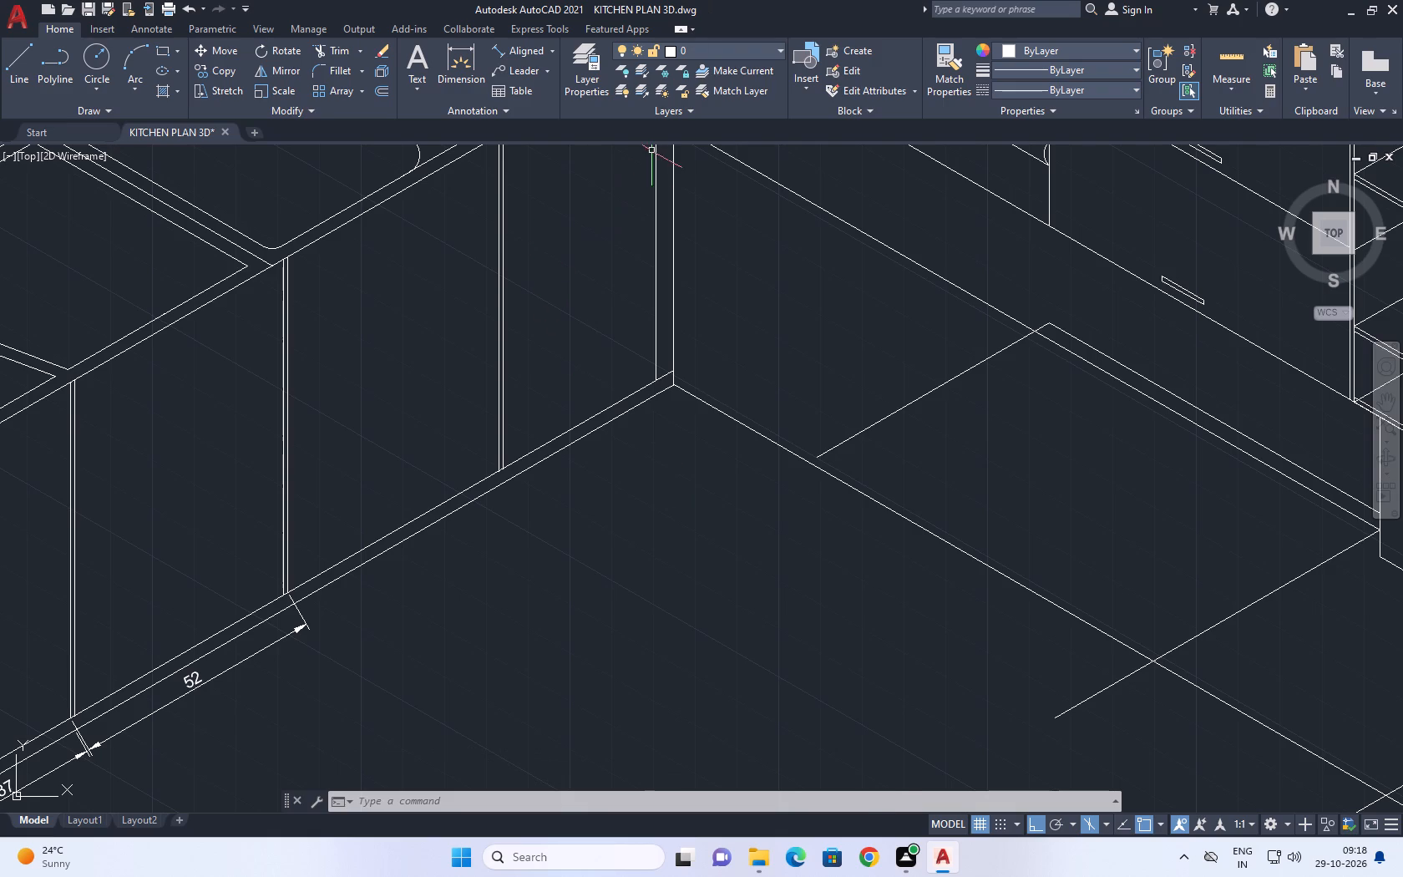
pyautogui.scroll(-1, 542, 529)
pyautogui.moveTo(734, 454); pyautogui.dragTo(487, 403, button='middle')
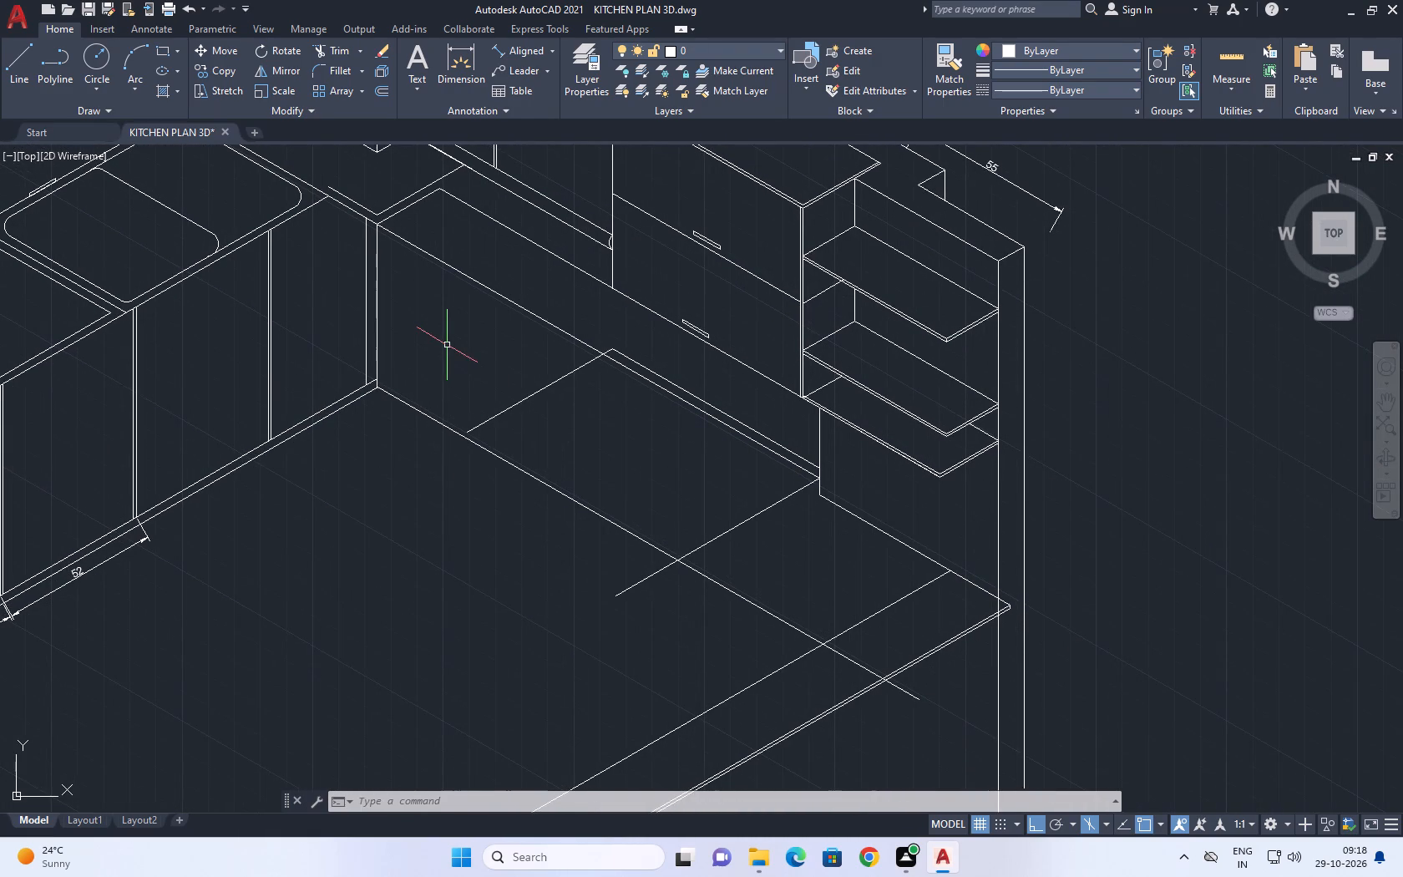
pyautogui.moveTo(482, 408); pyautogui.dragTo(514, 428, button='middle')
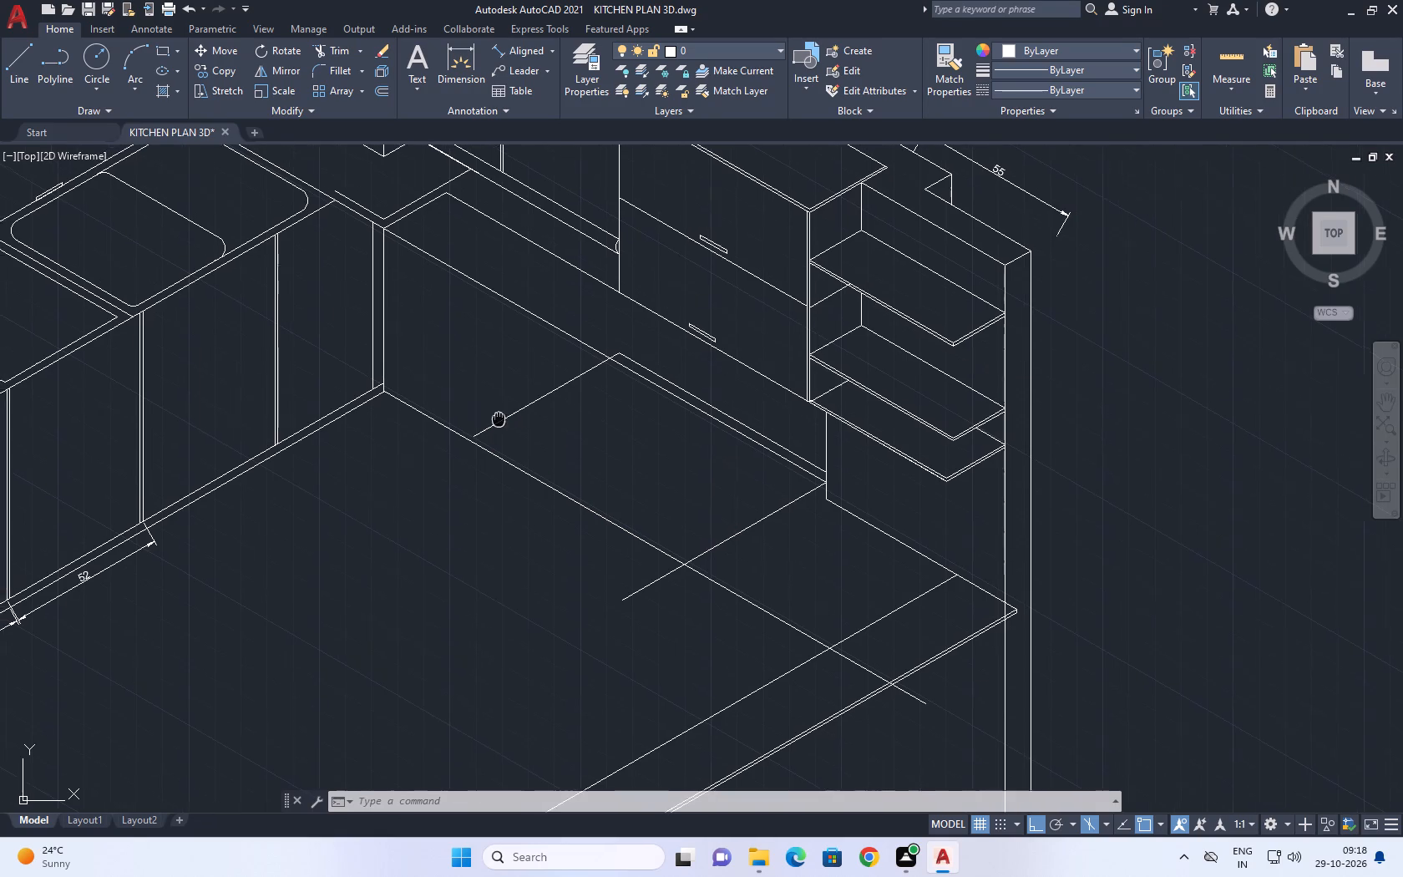
# Examine the inner corner, the second run's countertop edges and the floor lines beneath the wall cabinets.
pyautogui.moveTo(514, 428); pyautogui.dragTo(599, 468, button='middle')
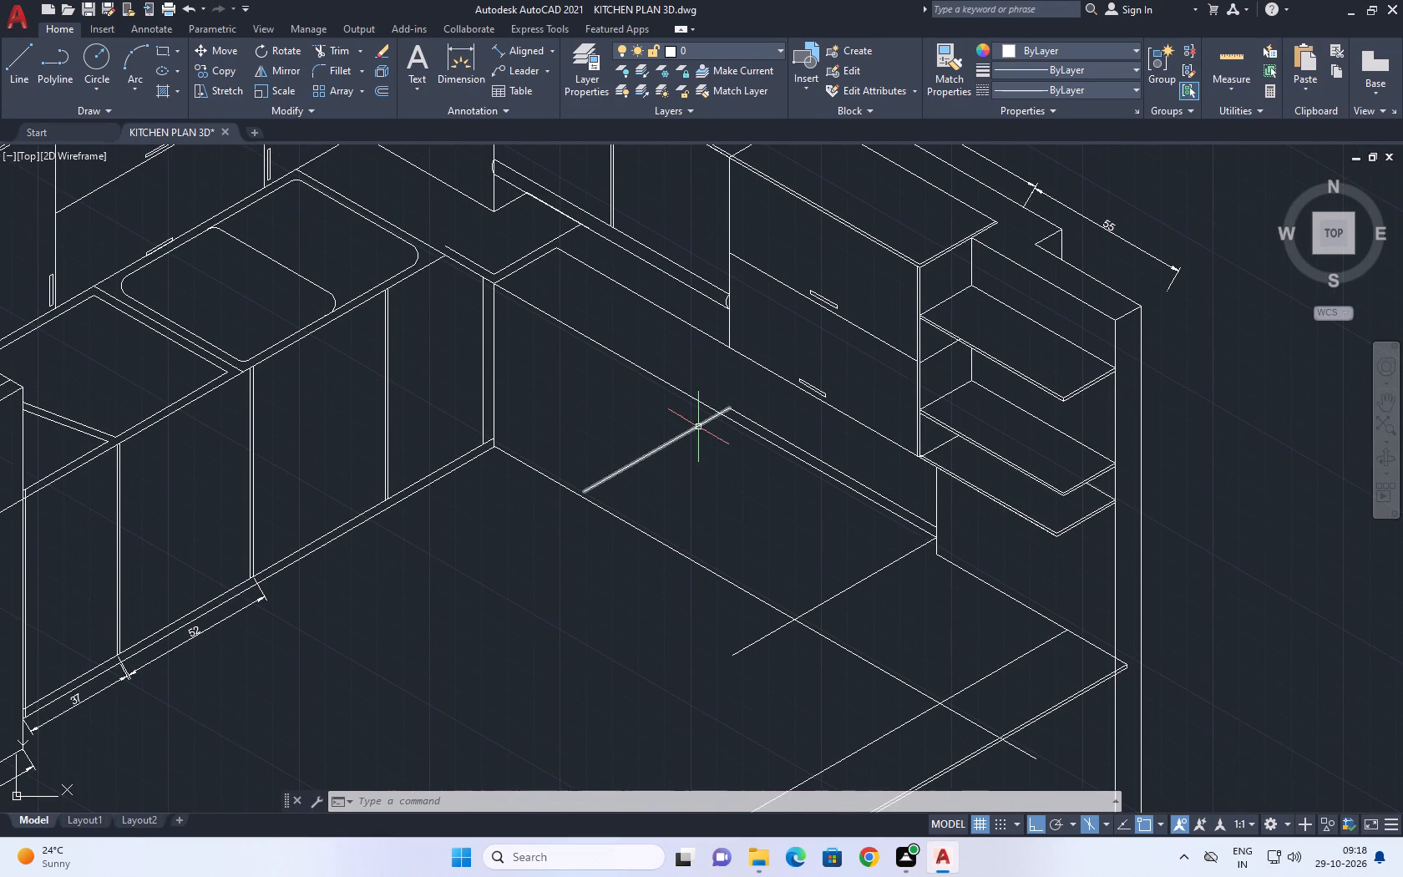
pyautogui.moveTo(699, 427); pyautogui.dragTo(673, 422, button='middle')
pyautogui.click(711, 415)
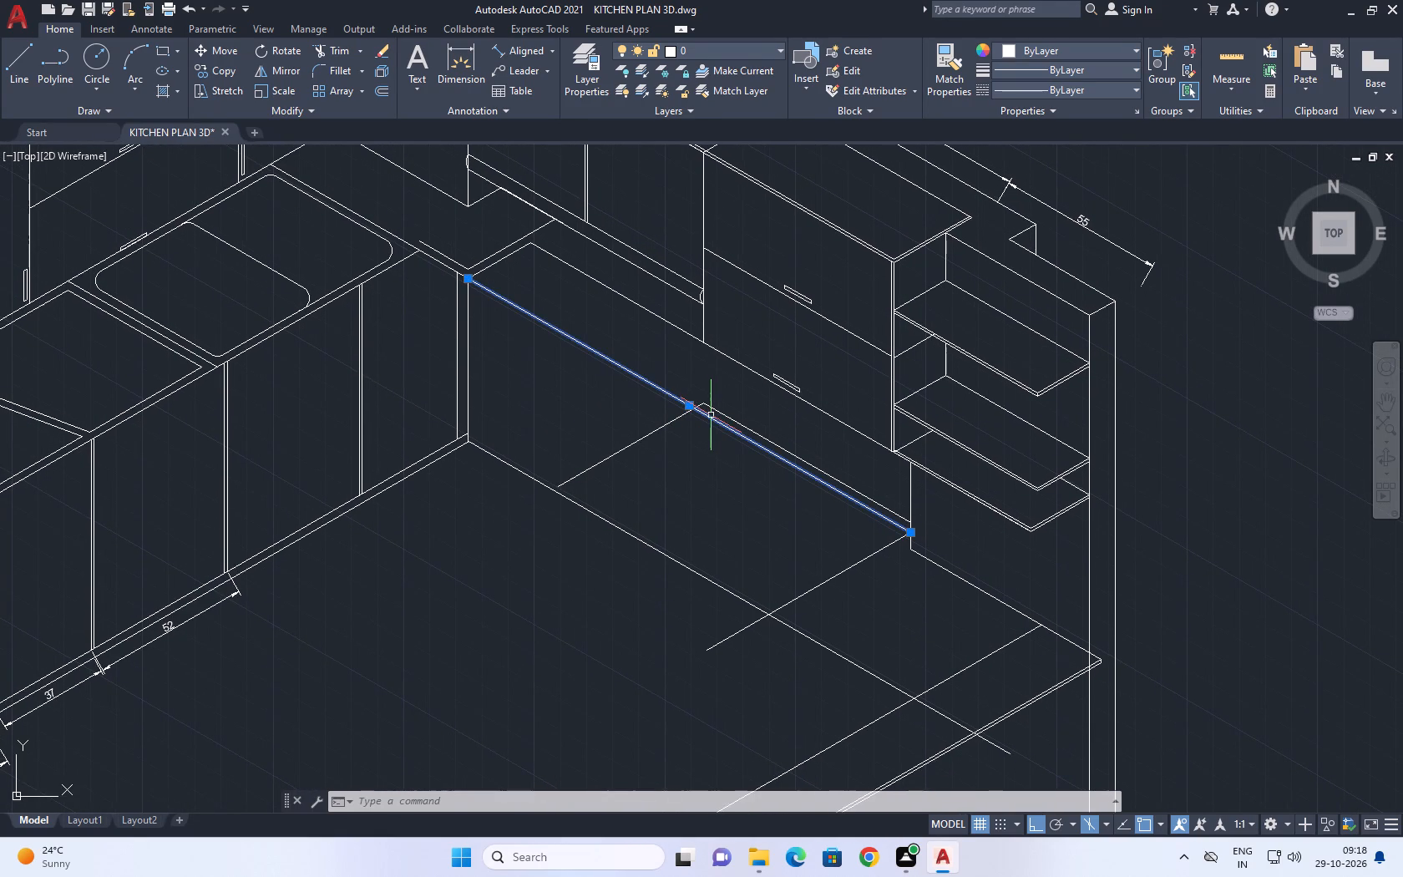
pyautogui.scroll(-1, 707, 406)
pyautogui.moveTo(679, 422); pyautogui.dragTo(557, 474, button='middle')
pyautogui.rightClick(983, 275)
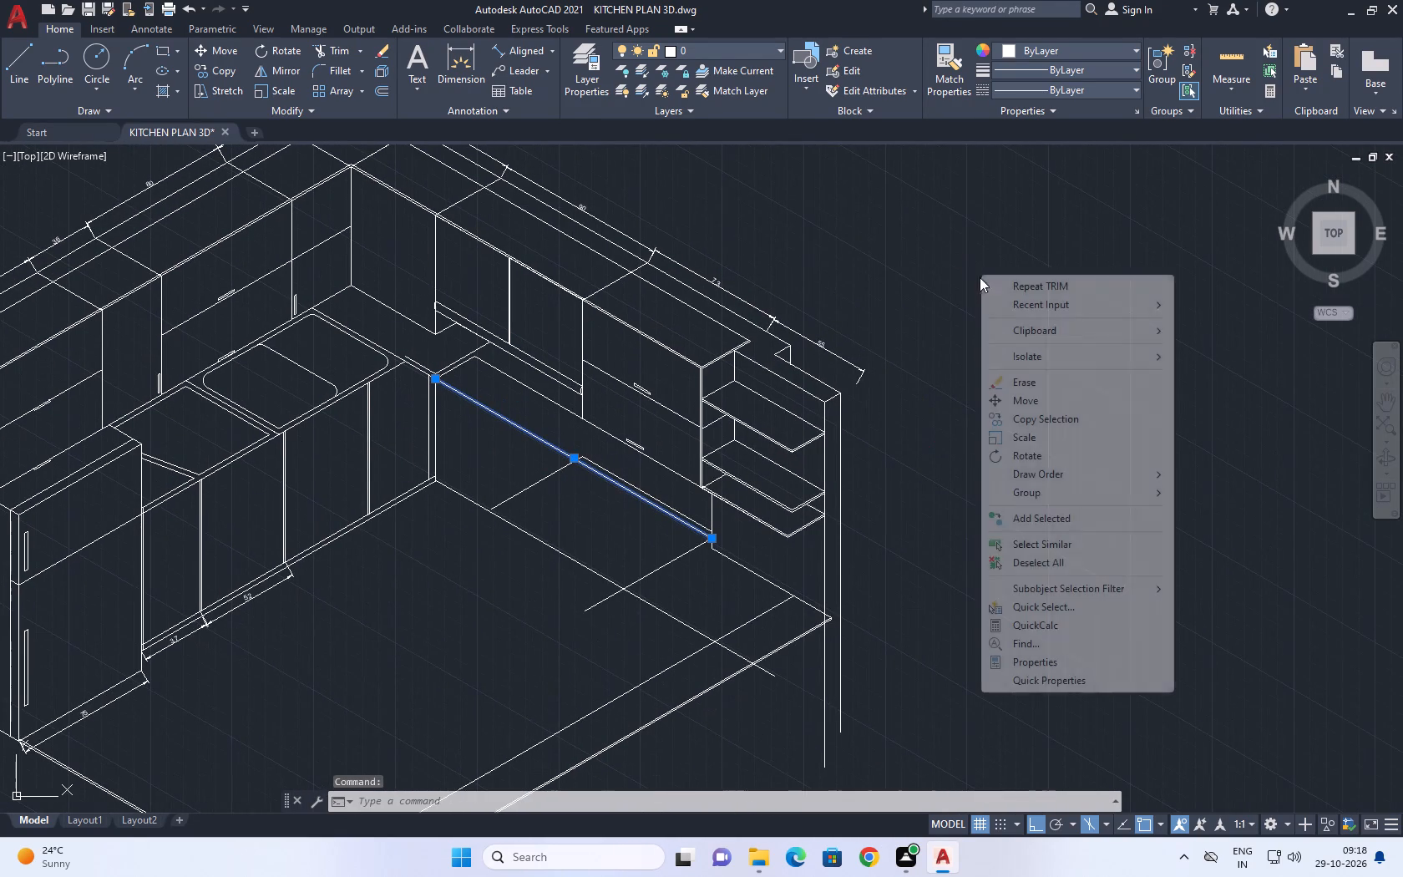
pyautogui.click(1052, 562)
pyautogui.moveTo(467, 464); pyautogui.dragTo(500, 495, button='middle')
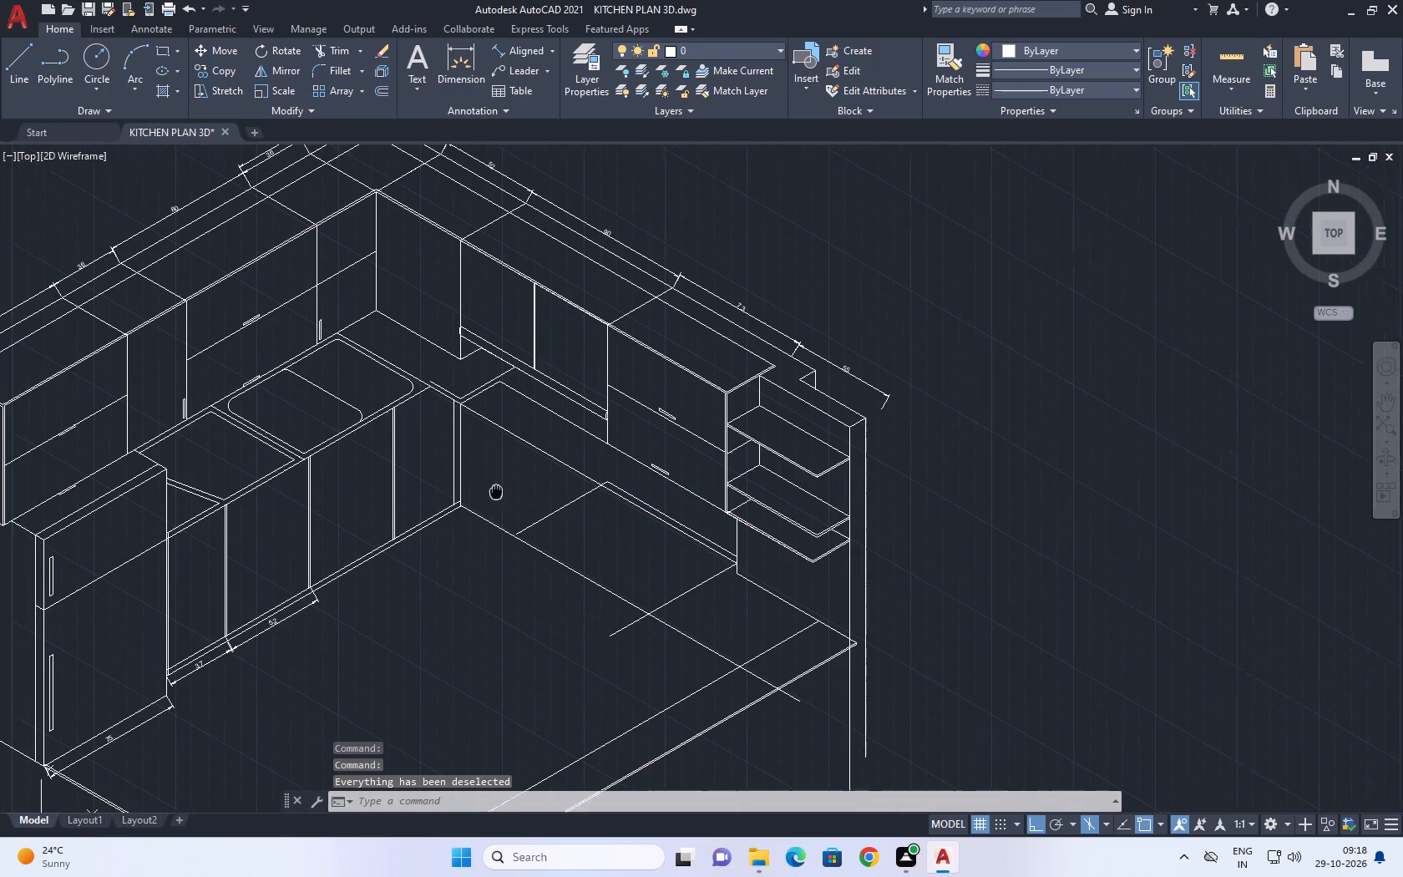
pyautogui.moveTo(500, 495); pyautogui.dragTo(556, 508, button='middle')
pyautogui.middleClick(556, 508)
pyautogui.scroll(1, 653, 513)
pyautogui.moveTo(691, 509); pyautogui.dragTo(818, 422, button='middle')
pyautogui.moveTo(859, 424); pyautogui.dragTo(656, 254, button='middle')
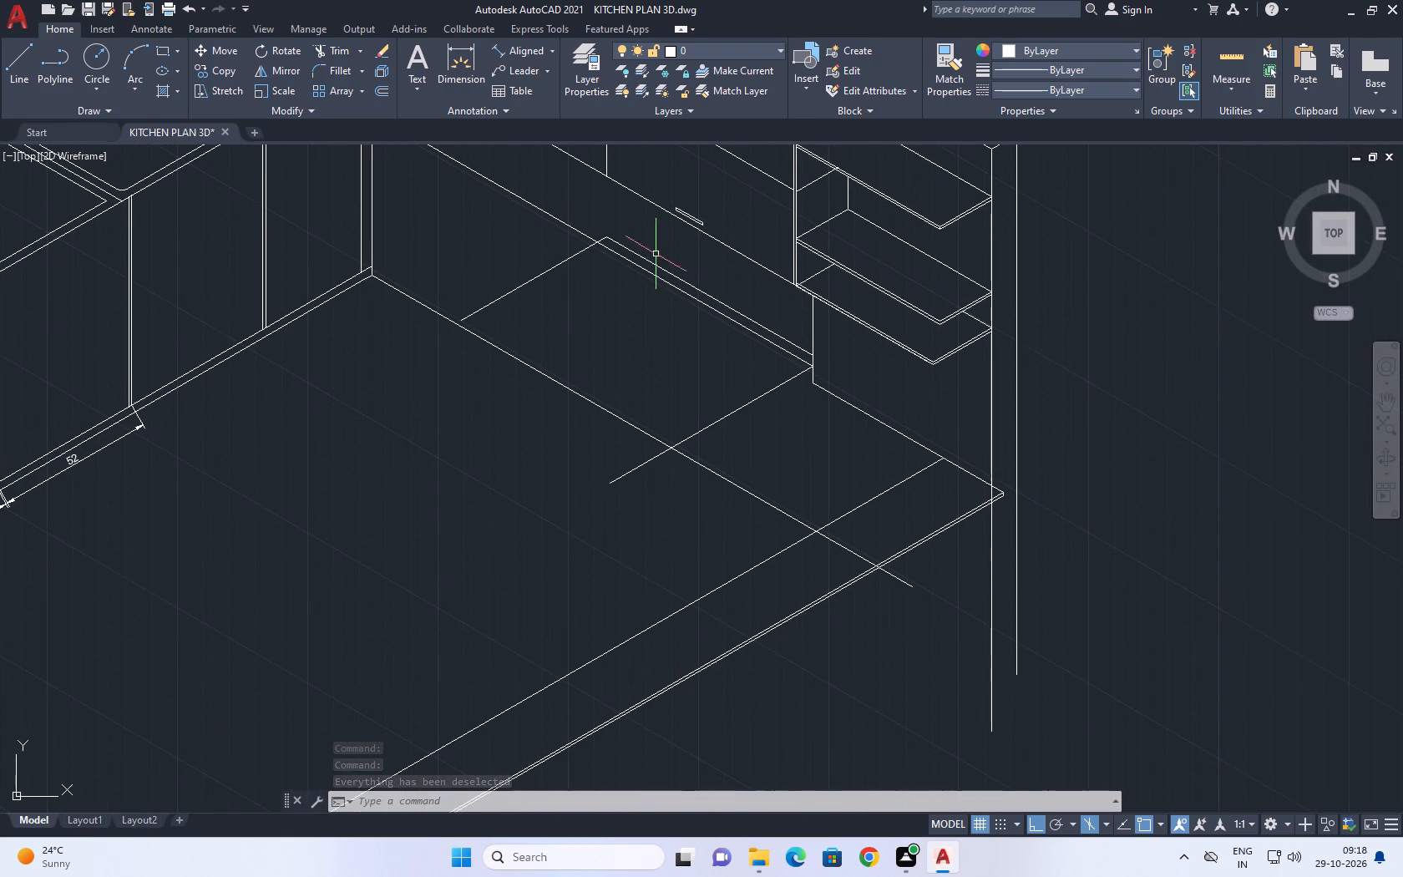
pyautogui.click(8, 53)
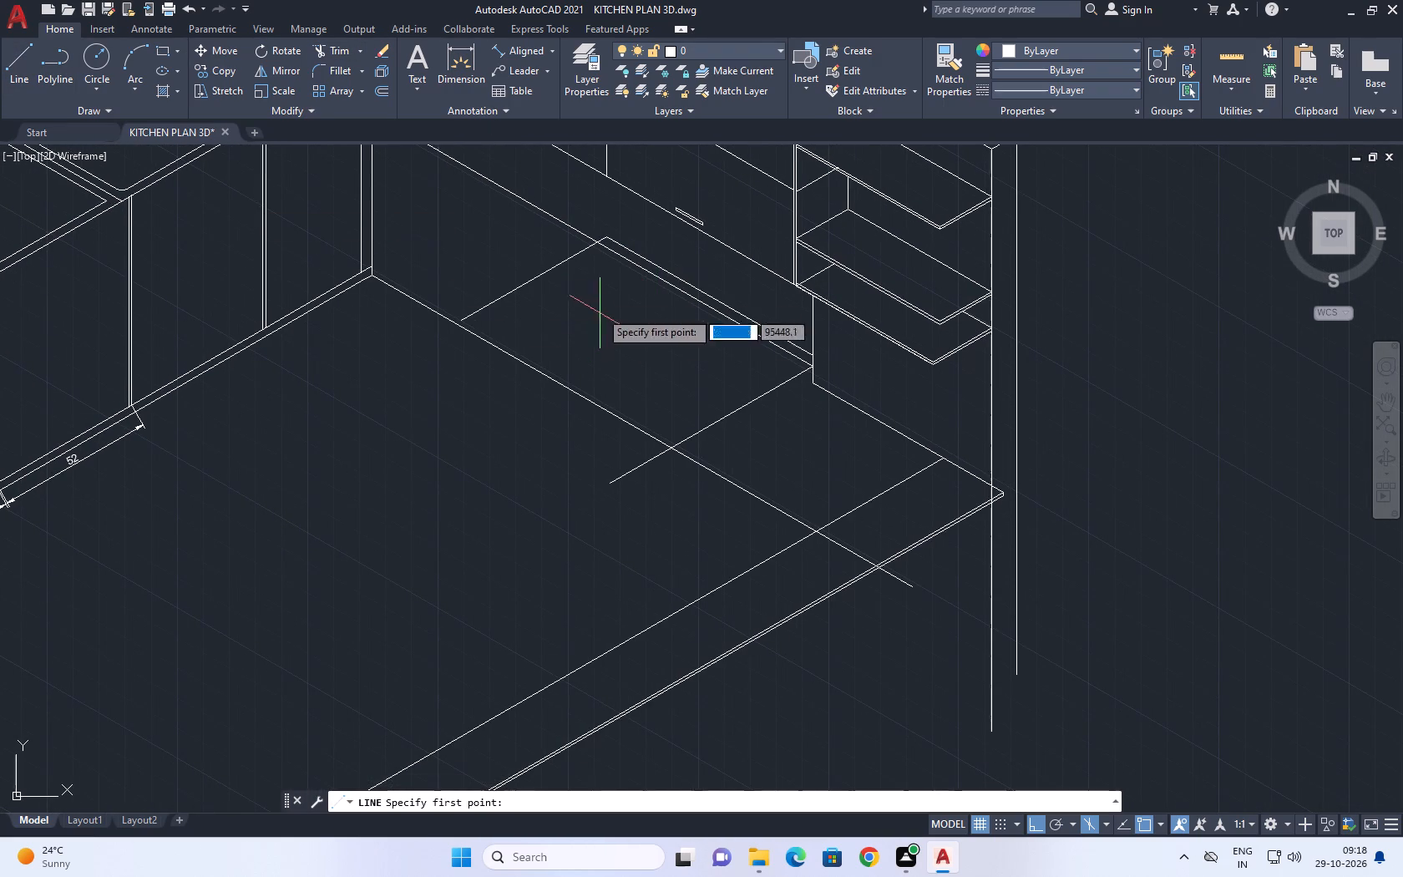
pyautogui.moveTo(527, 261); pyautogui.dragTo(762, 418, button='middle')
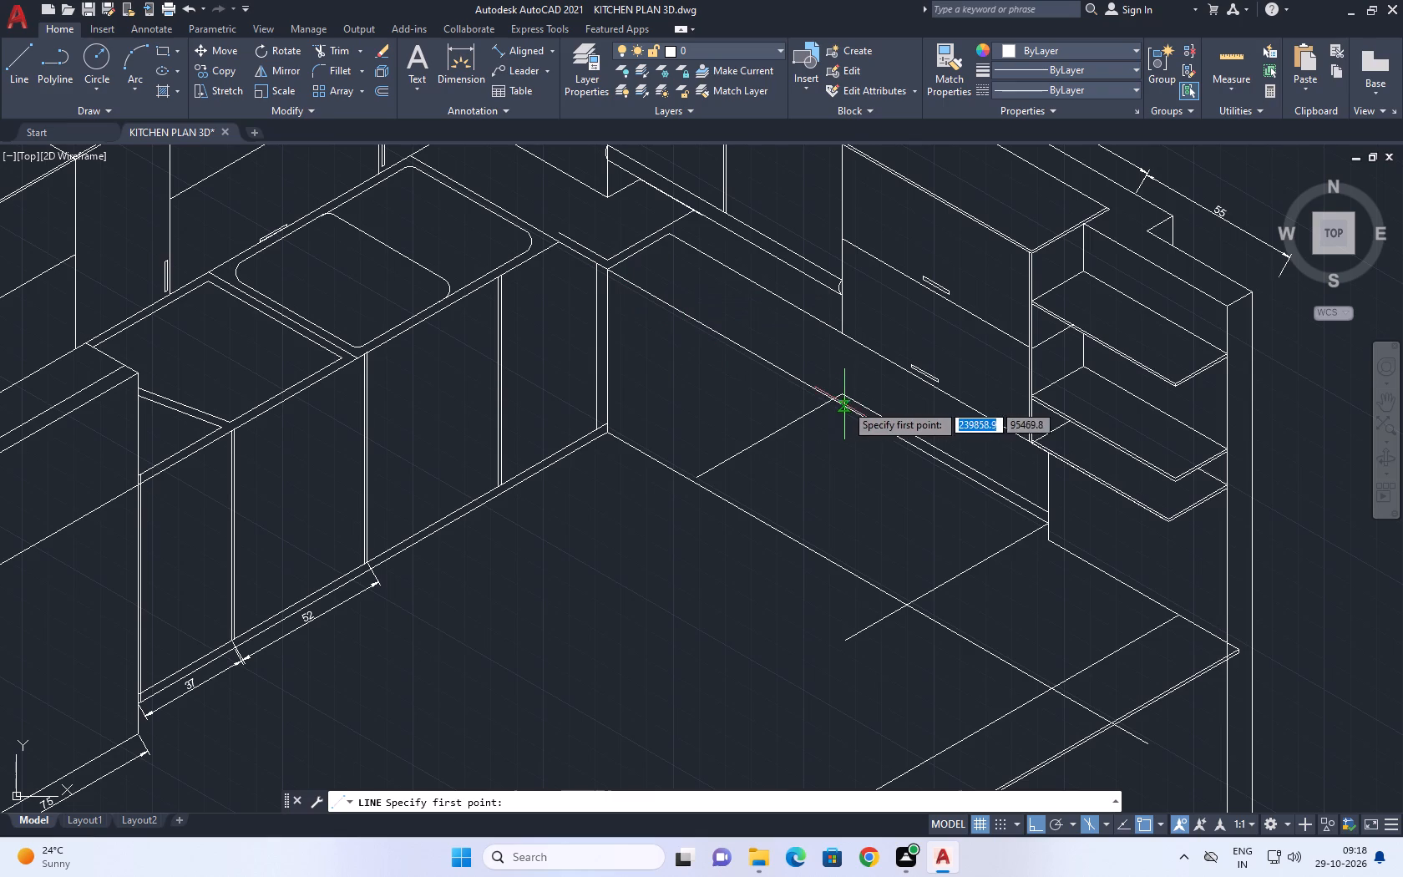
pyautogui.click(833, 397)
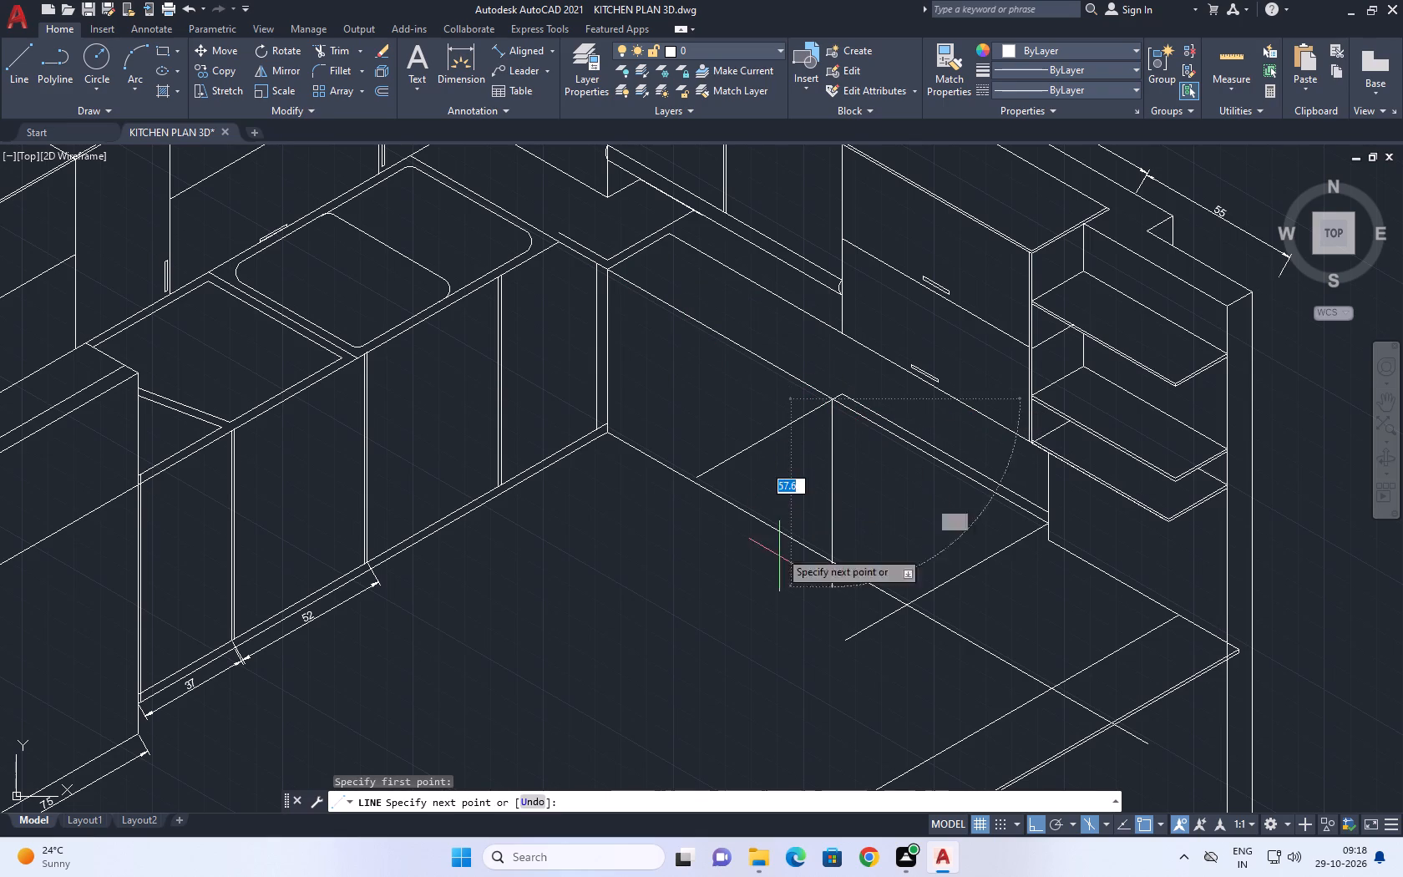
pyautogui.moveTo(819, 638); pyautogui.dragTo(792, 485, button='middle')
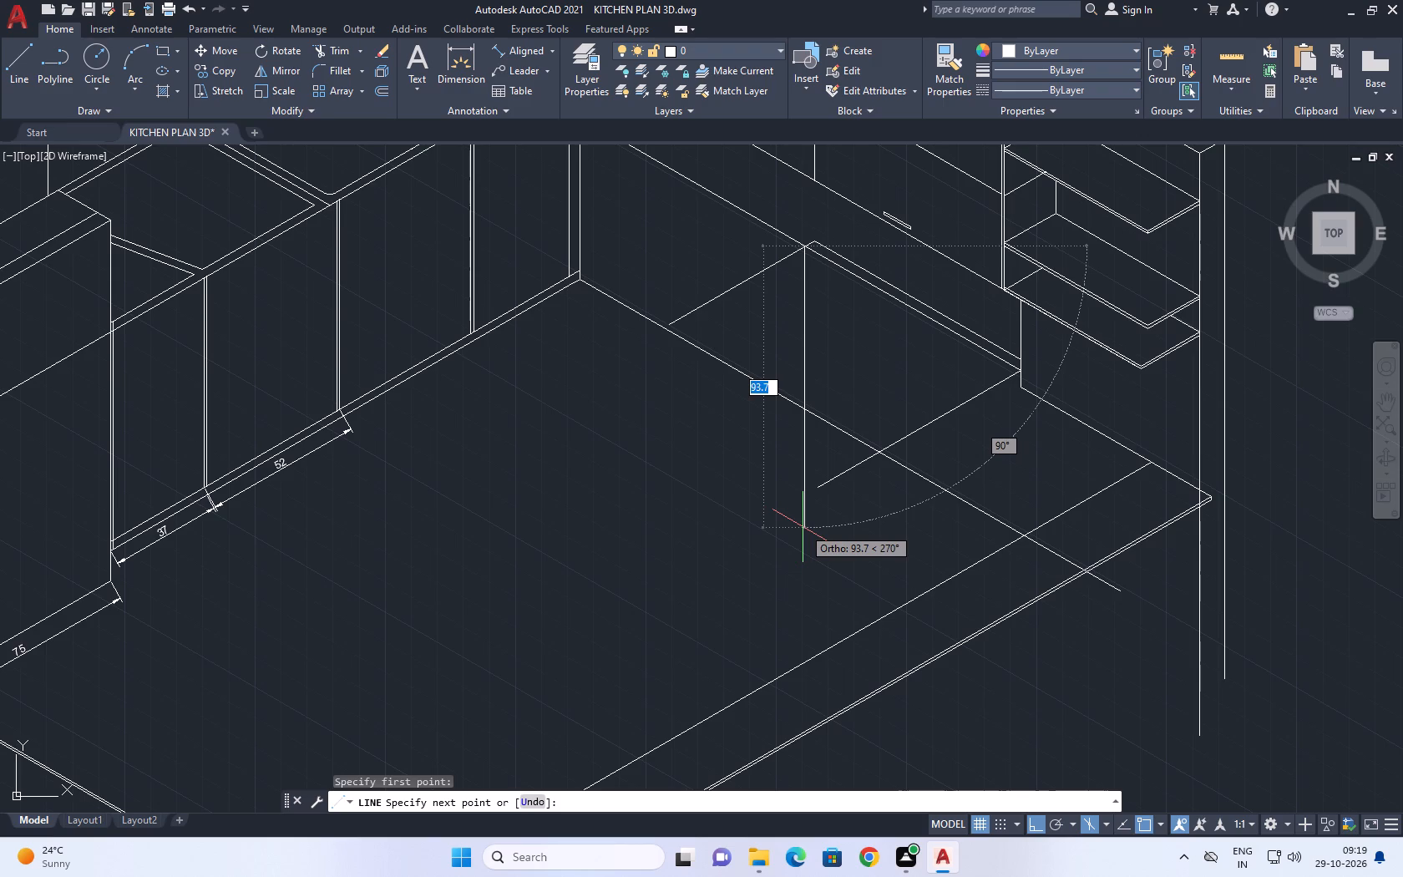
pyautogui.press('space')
# Examine the second cabinet run, the open shelves and the wall cabinets above the inner corner.
pyautogui.moveTo(890, 469); pyautogui.dragTo(828, 502, button='middle')
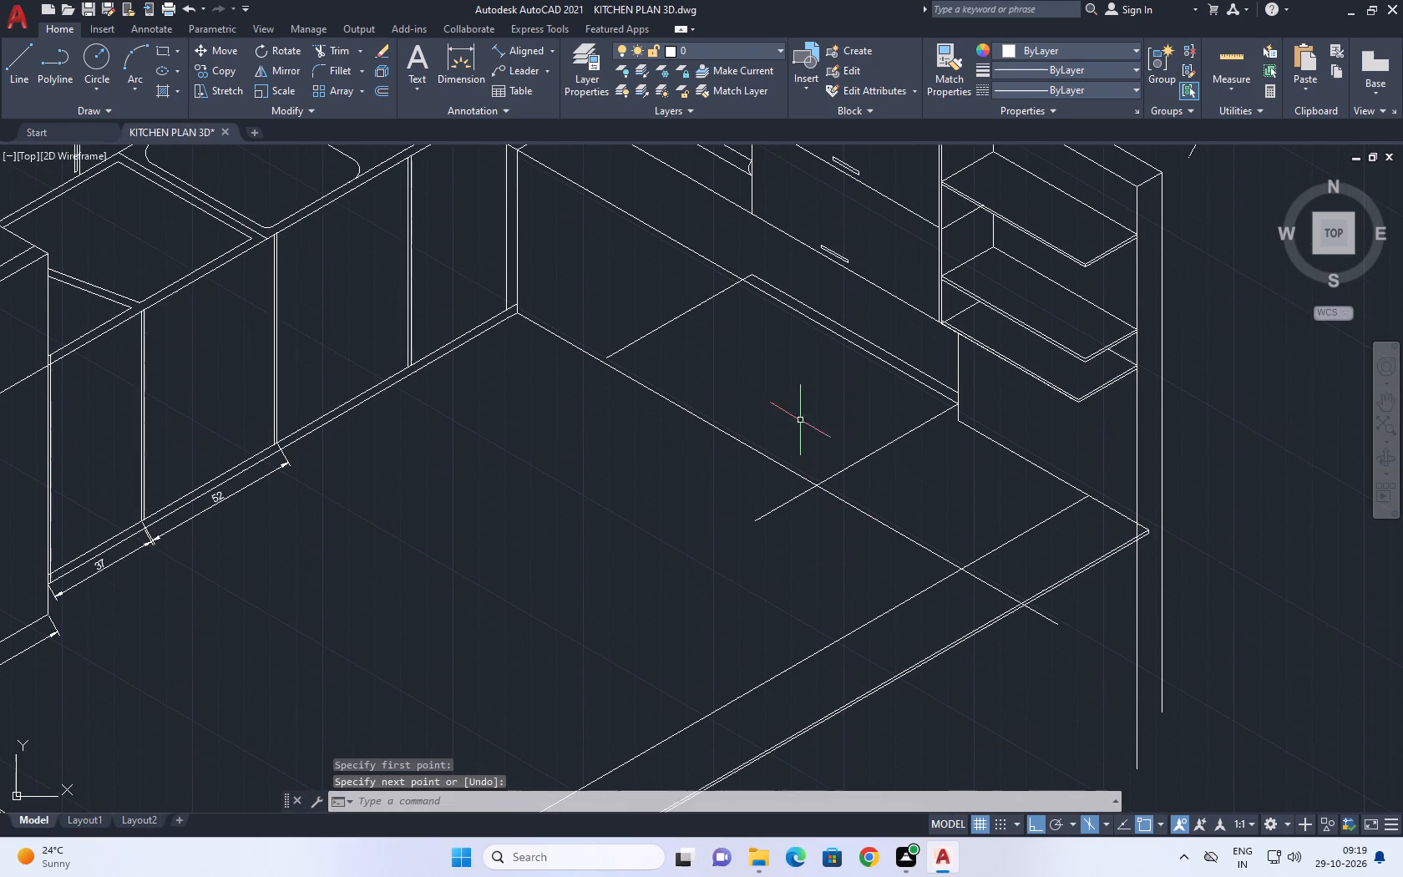
pyautogui.moveTo(634, 396); pyautogui.dragTo(693, 504, button='middle')
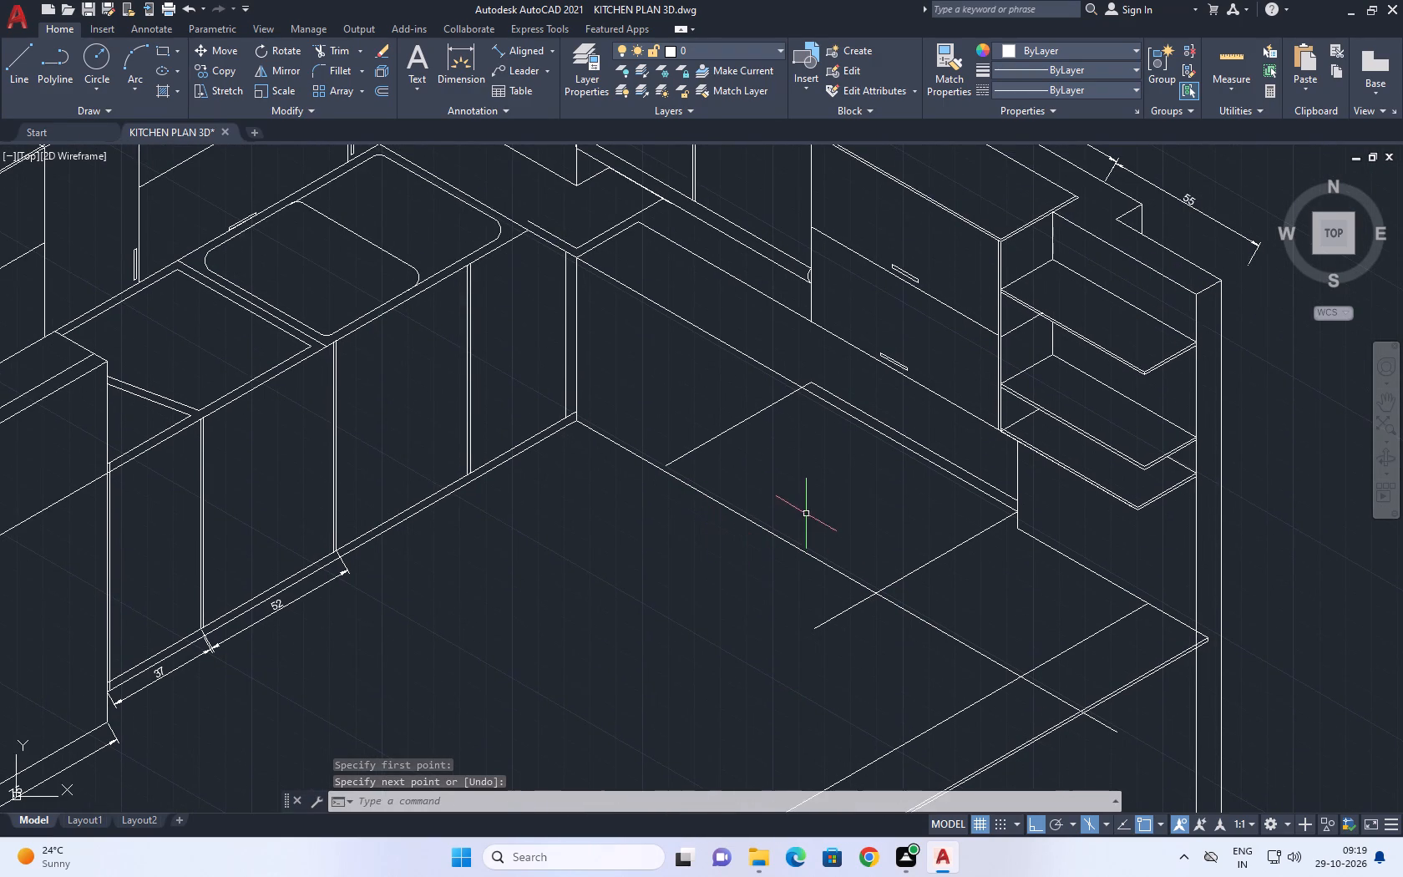
pyautogui.moveTo(993, 464); pyautogui.dragTo(767, 520, button='middle')
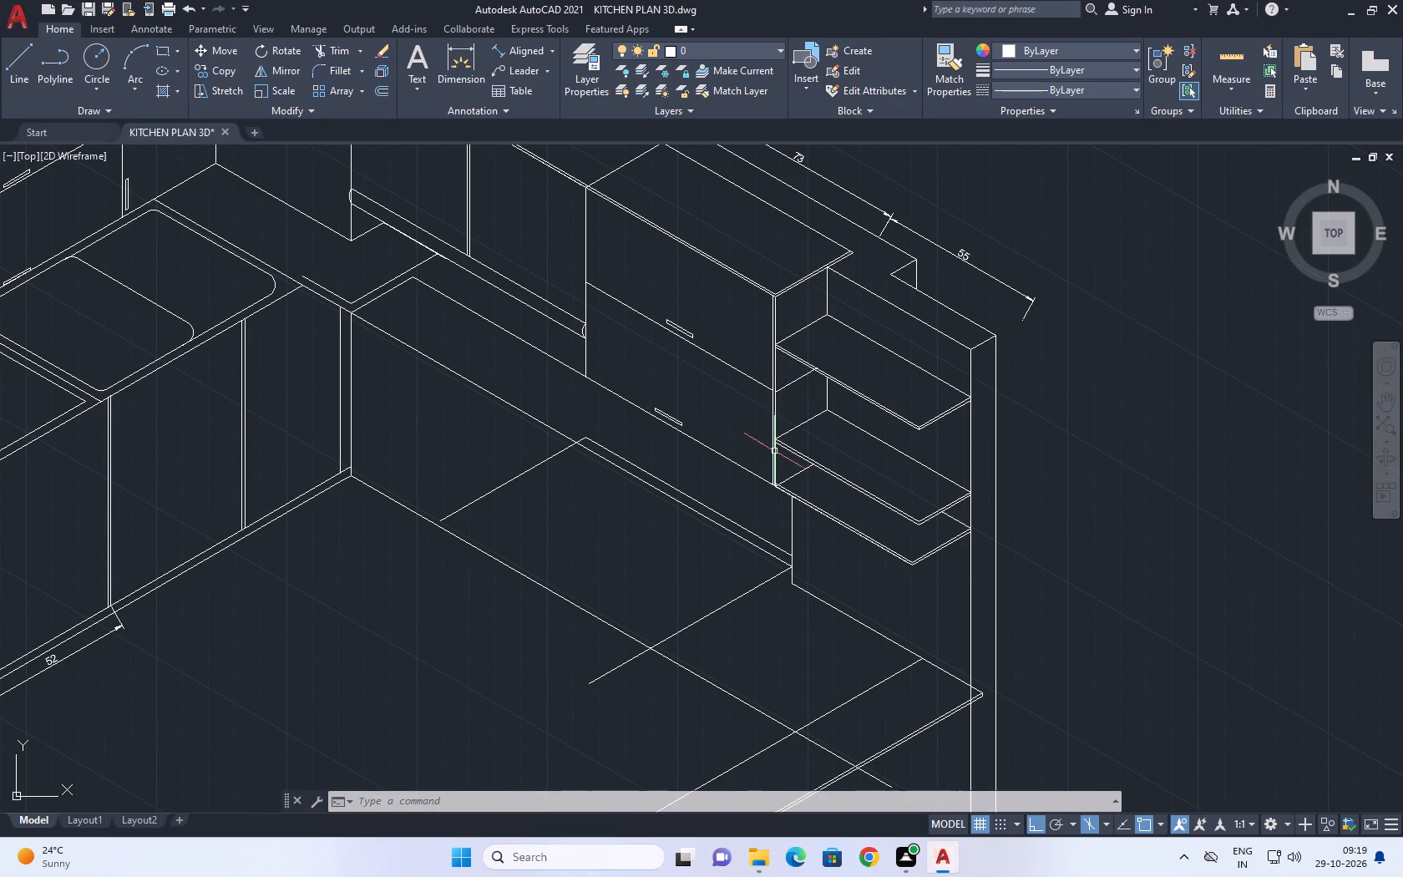
pyautogui.moveTo(499, 474); pyautogui.dragTo(696, 518, button='middle')
pyautogui.scroll(-1, 577, 492)
pyautogui.scroll(-2, 701, 518)
pyautogui.scroll(3, 720, 489)
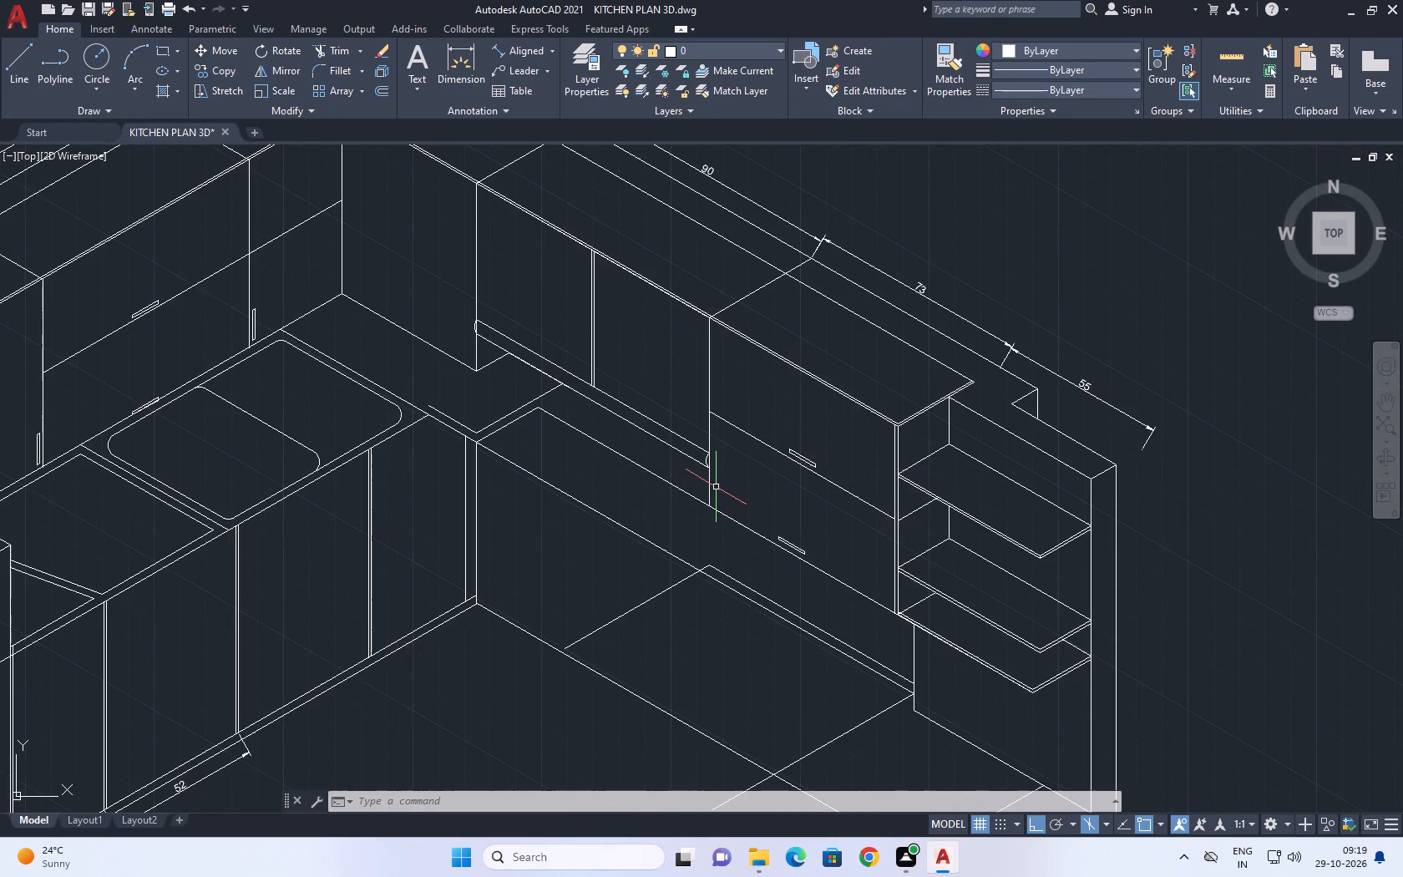
pyautogui.scroll(-1, 912, 568)
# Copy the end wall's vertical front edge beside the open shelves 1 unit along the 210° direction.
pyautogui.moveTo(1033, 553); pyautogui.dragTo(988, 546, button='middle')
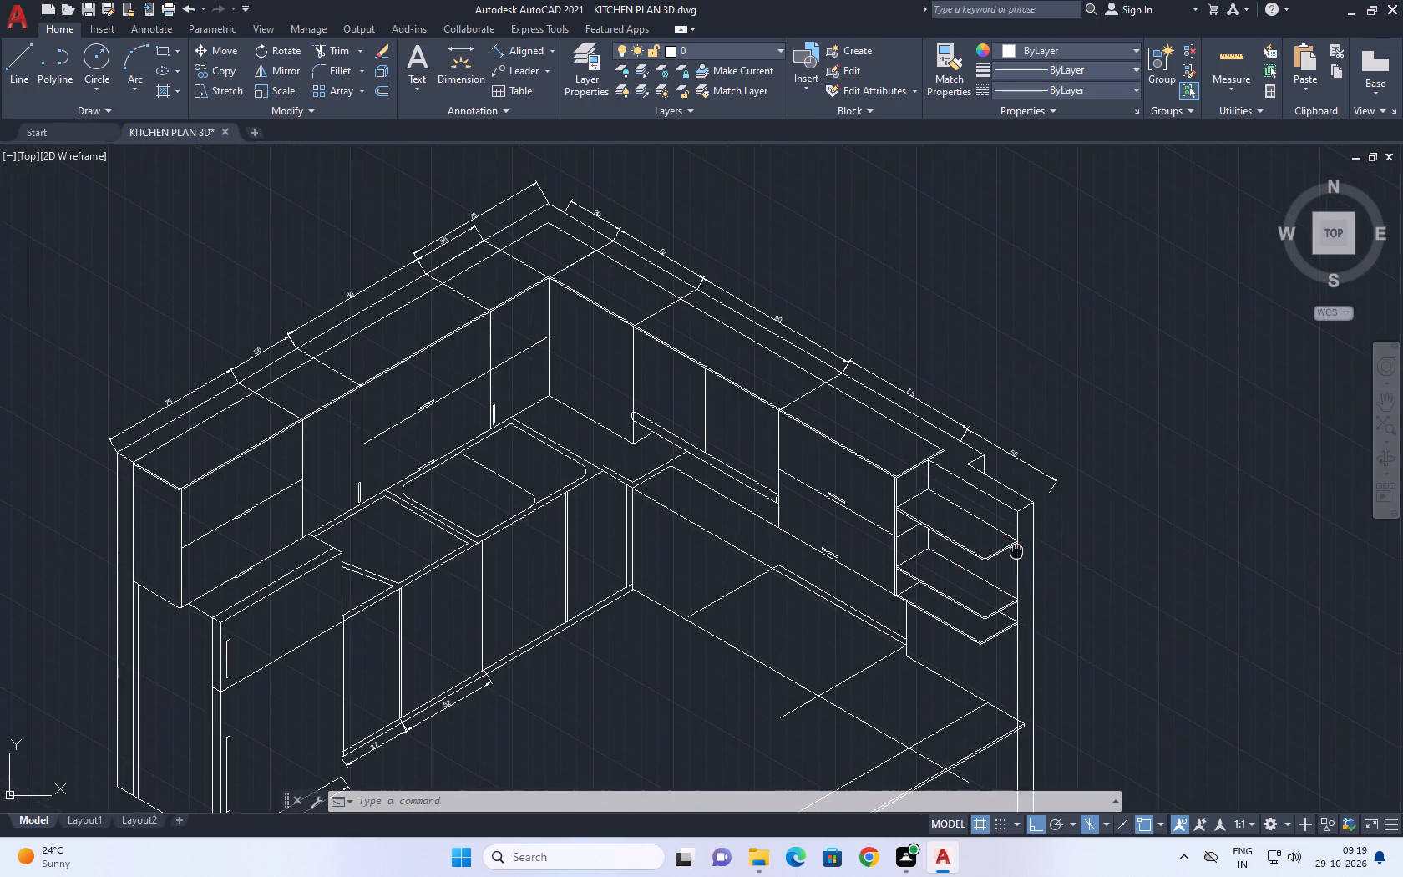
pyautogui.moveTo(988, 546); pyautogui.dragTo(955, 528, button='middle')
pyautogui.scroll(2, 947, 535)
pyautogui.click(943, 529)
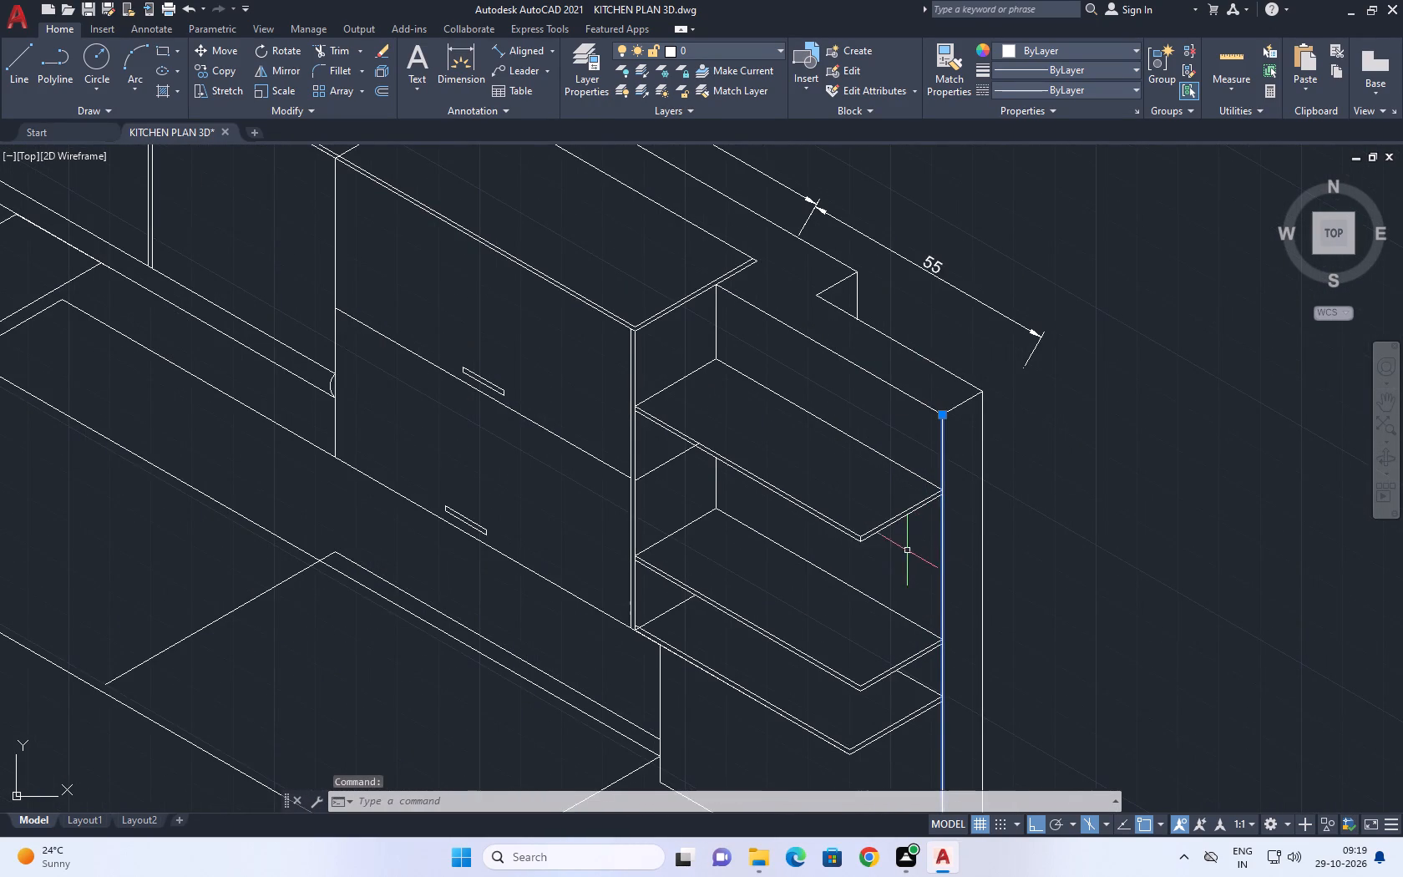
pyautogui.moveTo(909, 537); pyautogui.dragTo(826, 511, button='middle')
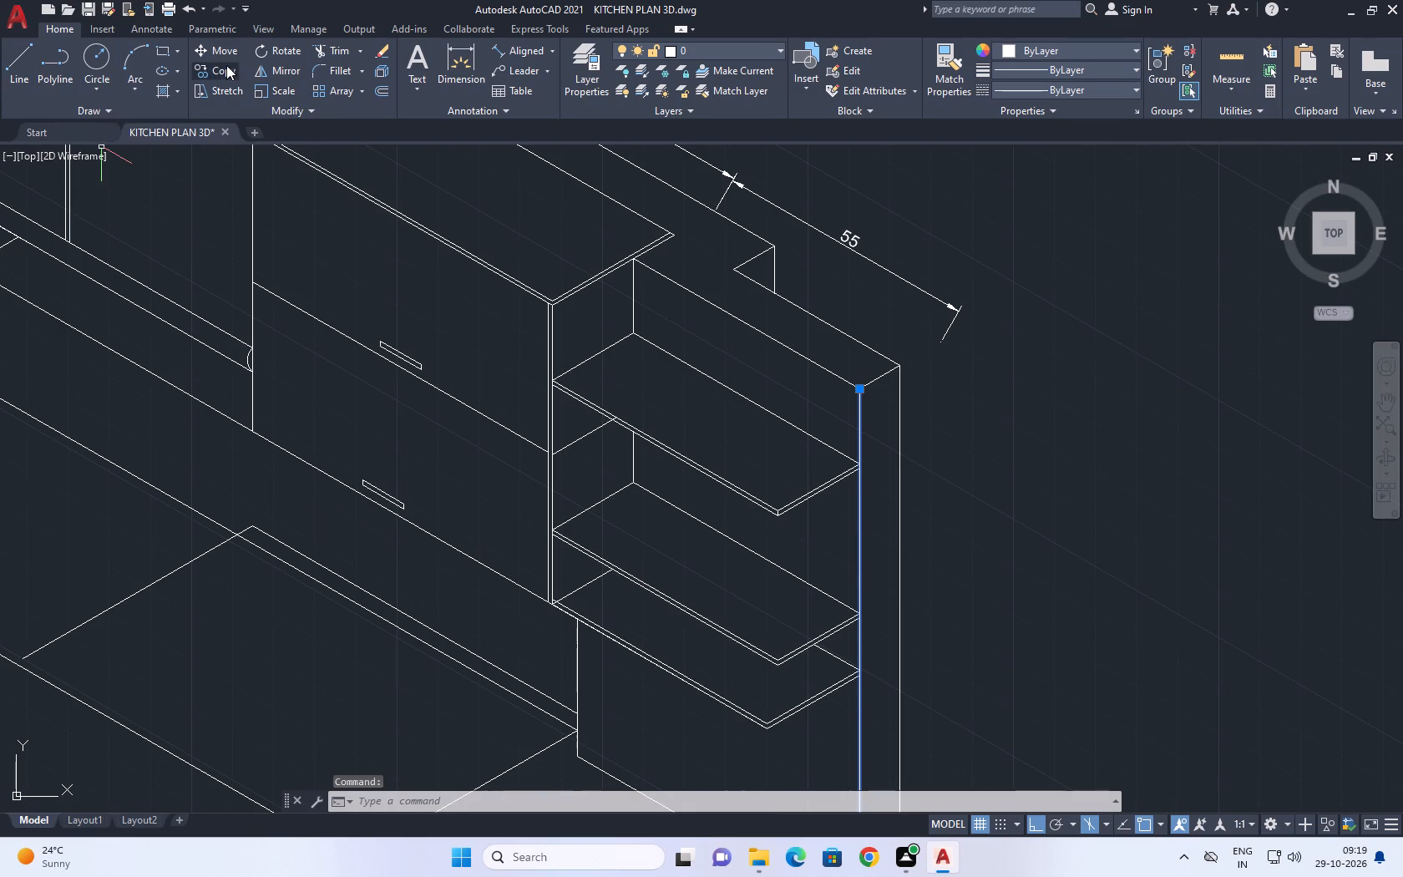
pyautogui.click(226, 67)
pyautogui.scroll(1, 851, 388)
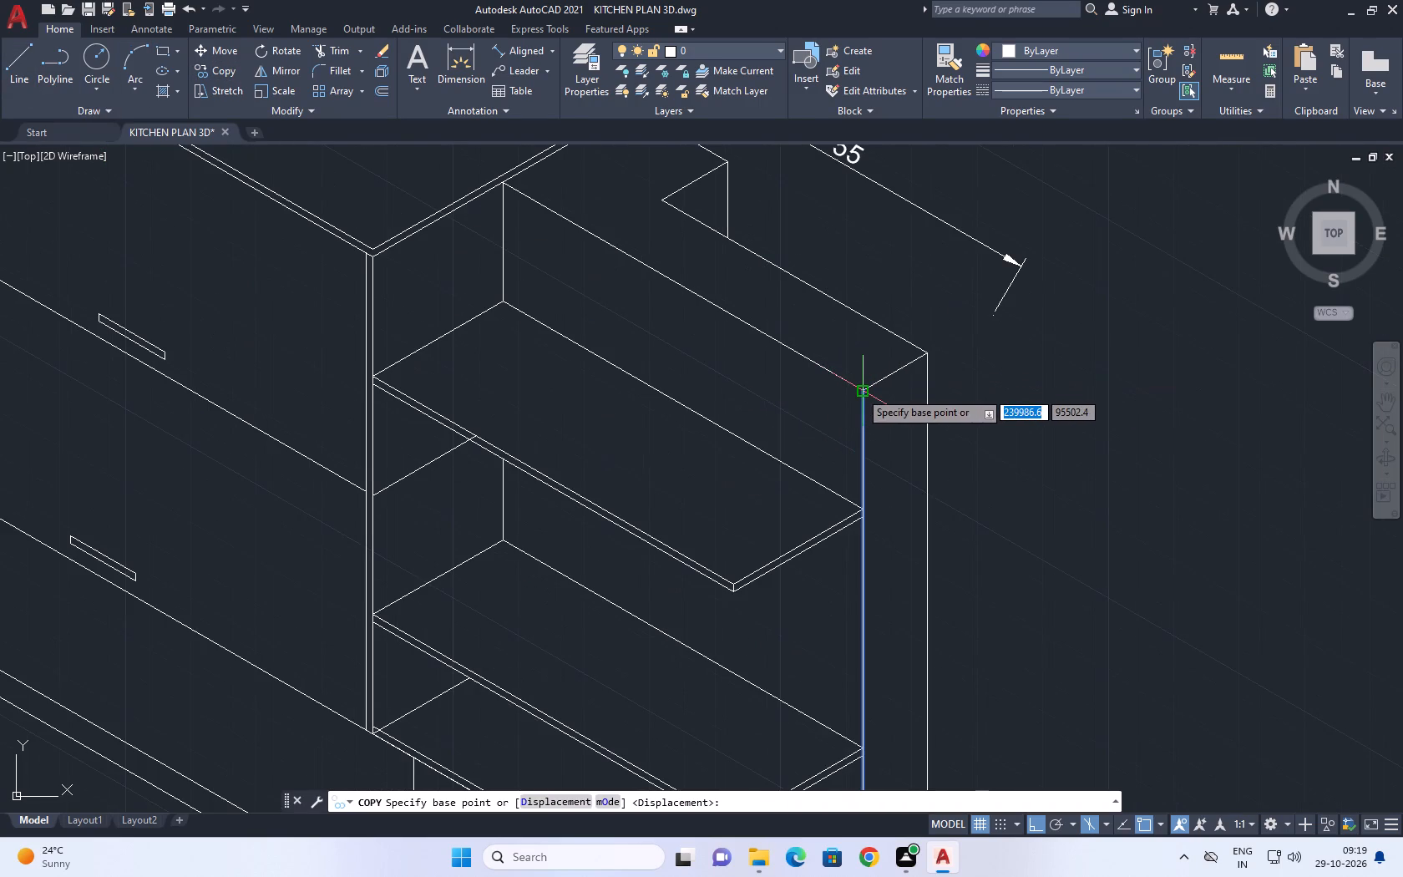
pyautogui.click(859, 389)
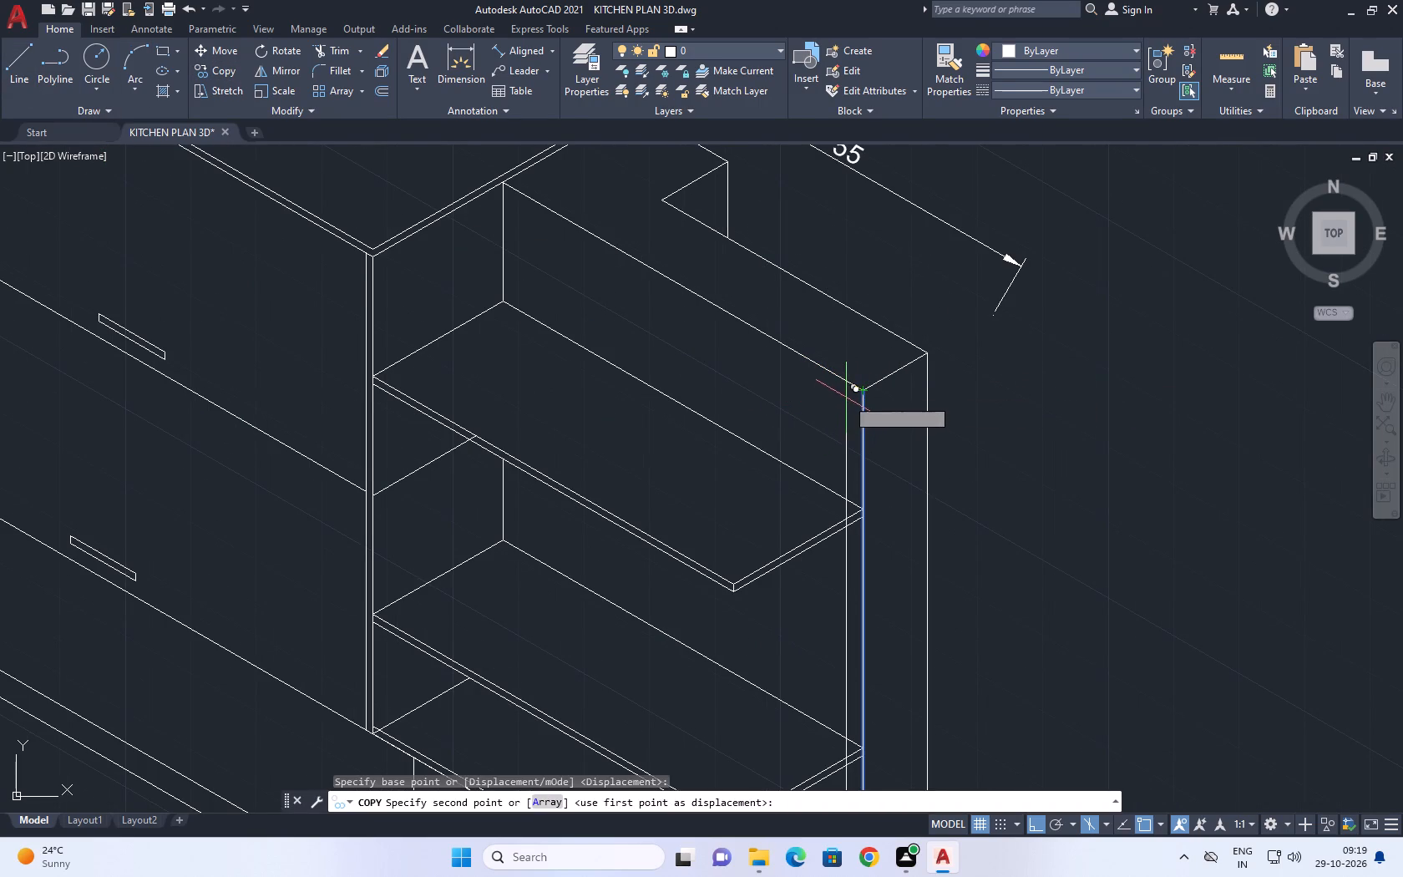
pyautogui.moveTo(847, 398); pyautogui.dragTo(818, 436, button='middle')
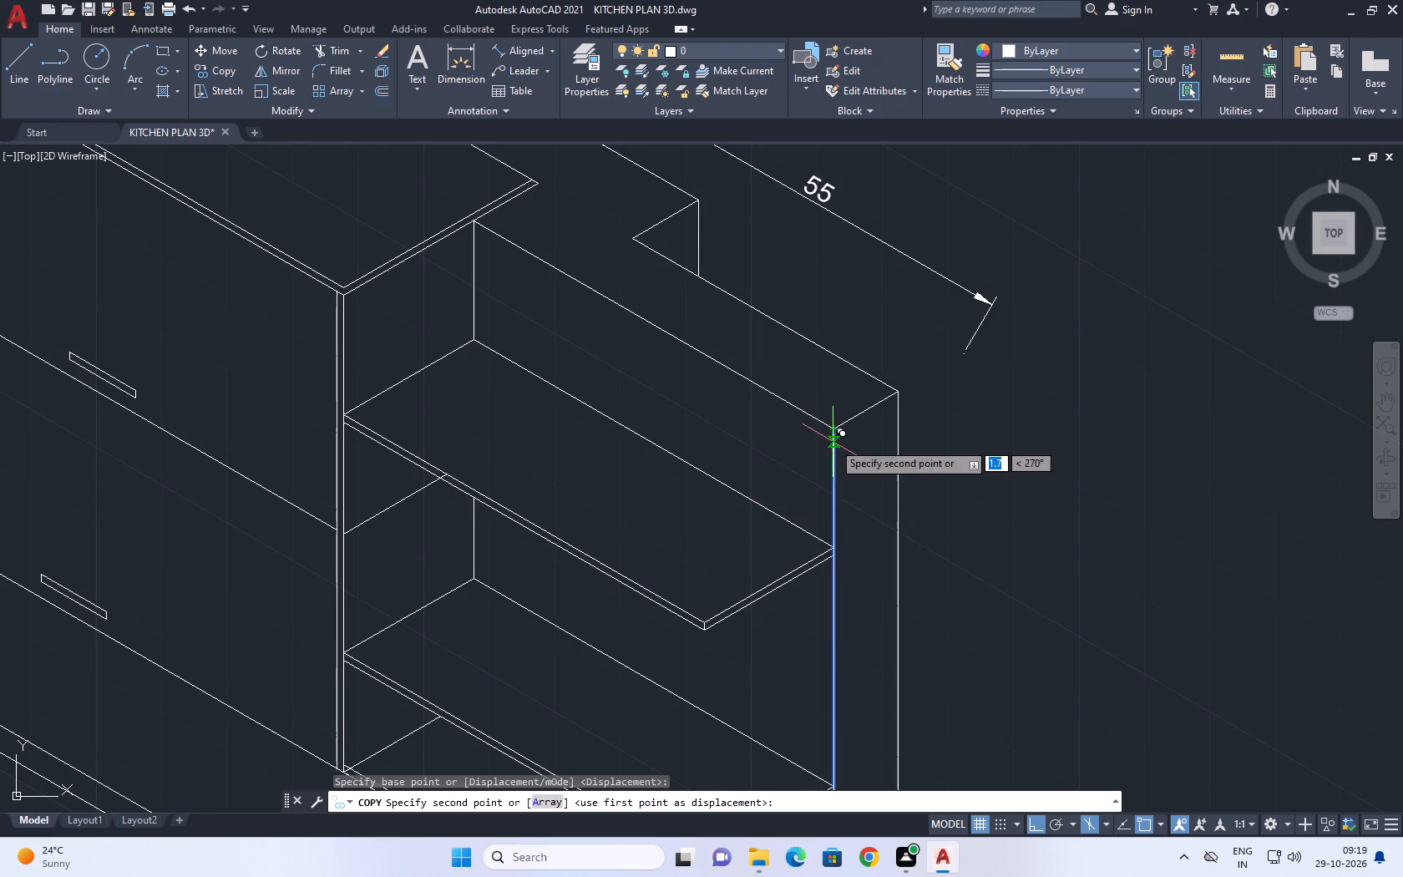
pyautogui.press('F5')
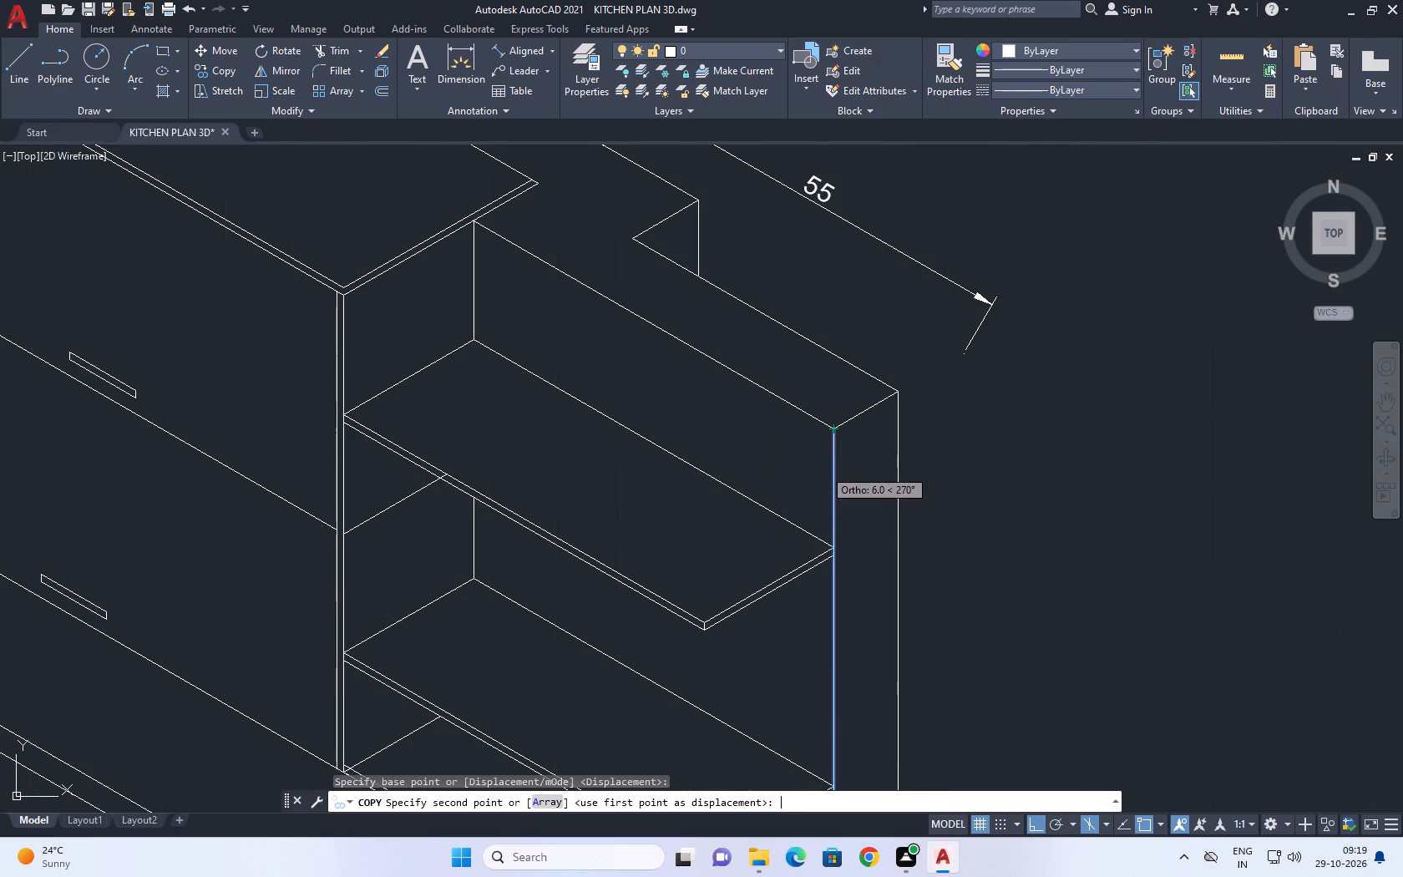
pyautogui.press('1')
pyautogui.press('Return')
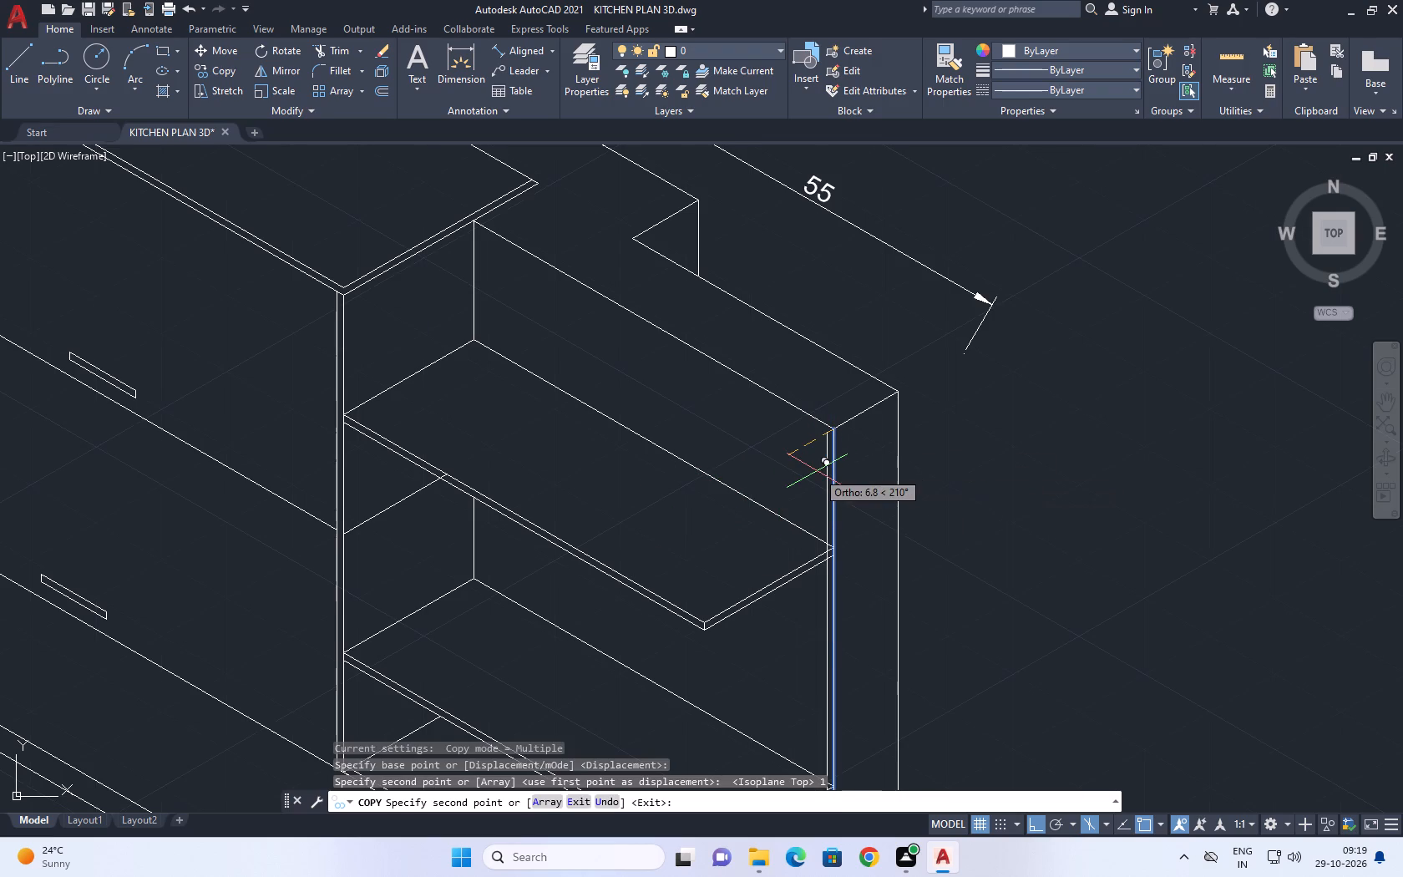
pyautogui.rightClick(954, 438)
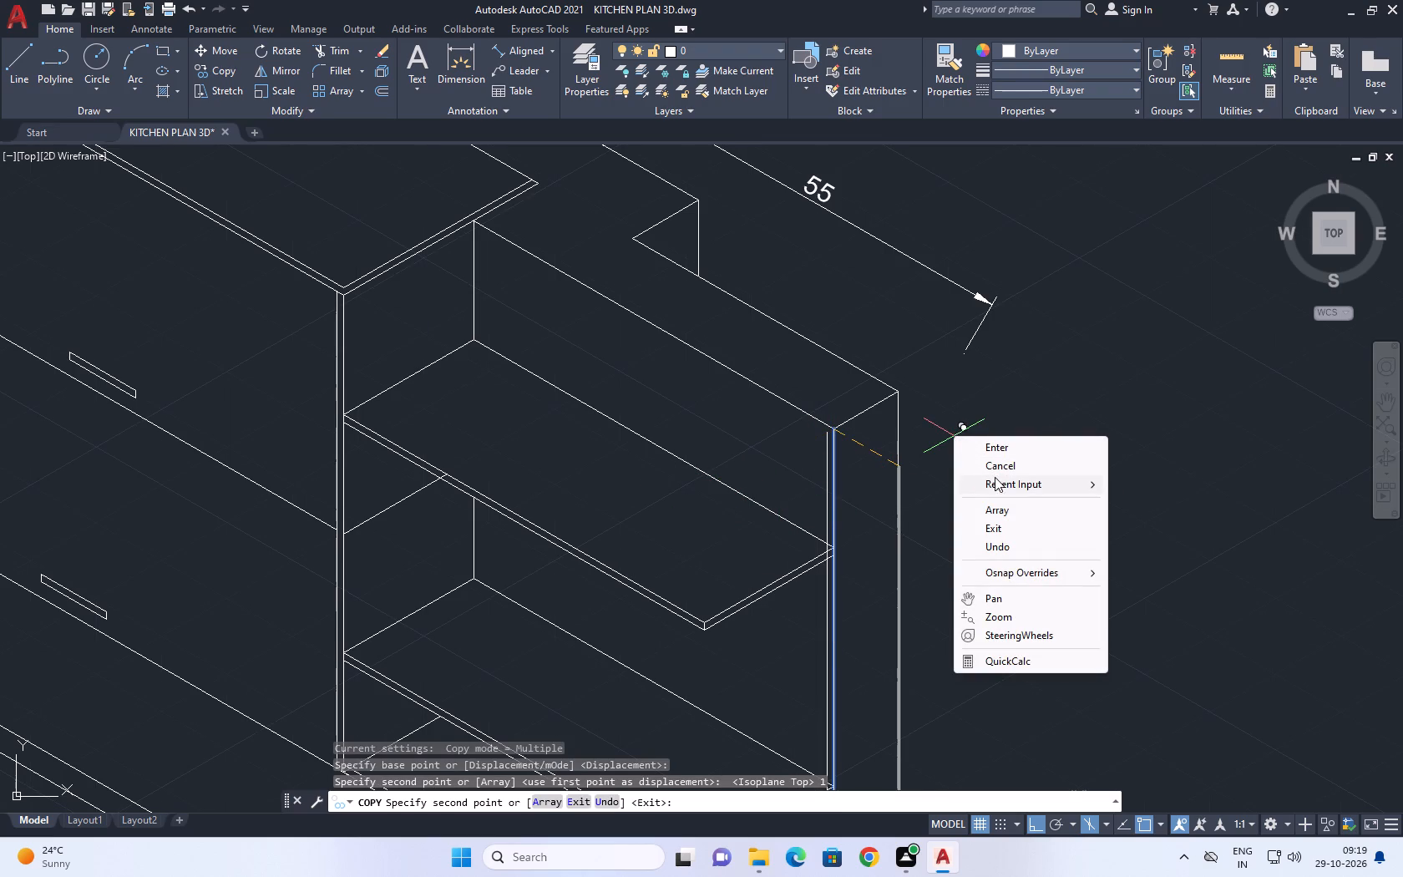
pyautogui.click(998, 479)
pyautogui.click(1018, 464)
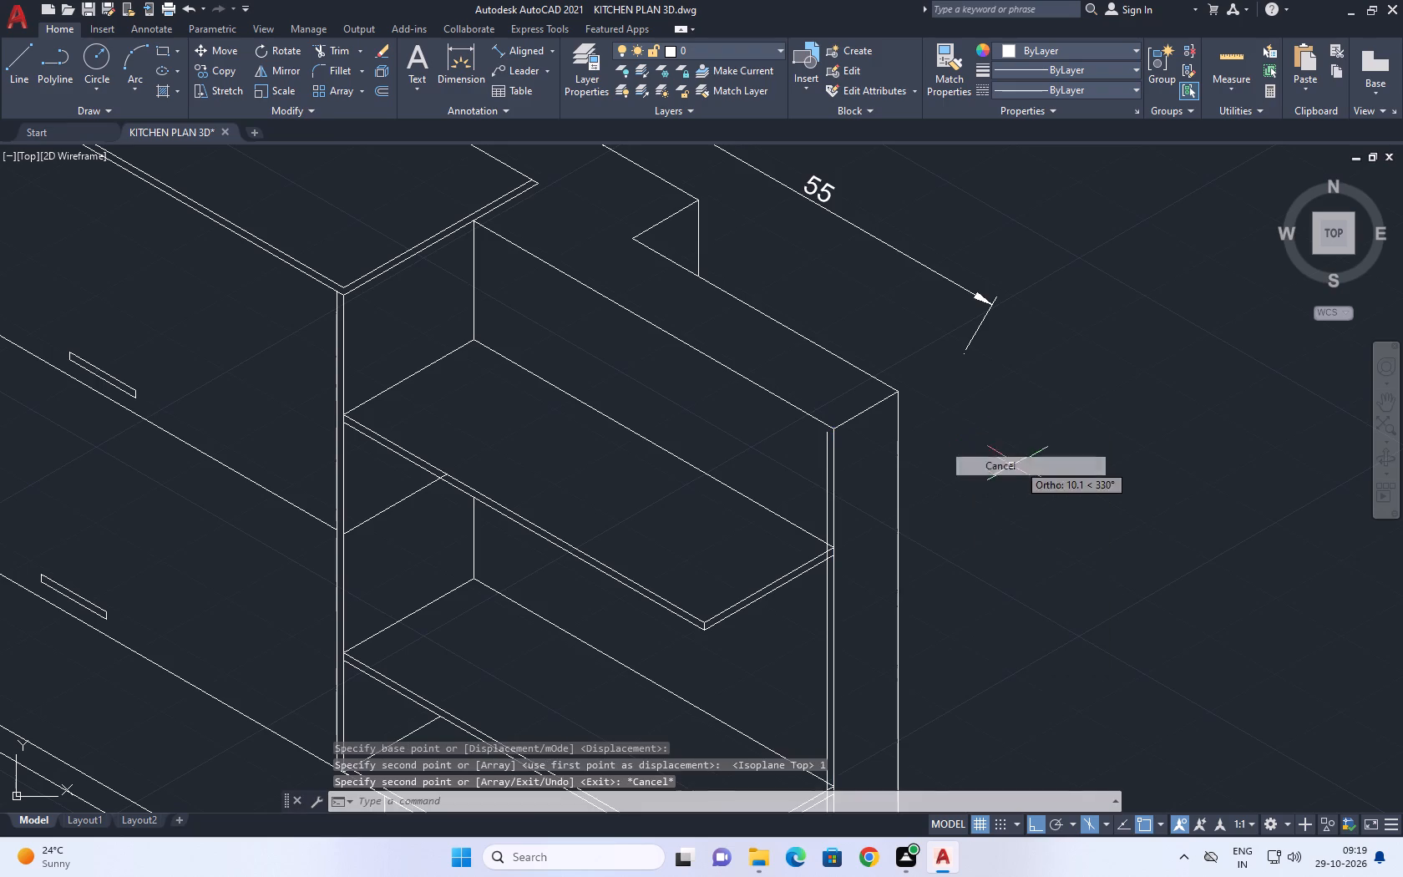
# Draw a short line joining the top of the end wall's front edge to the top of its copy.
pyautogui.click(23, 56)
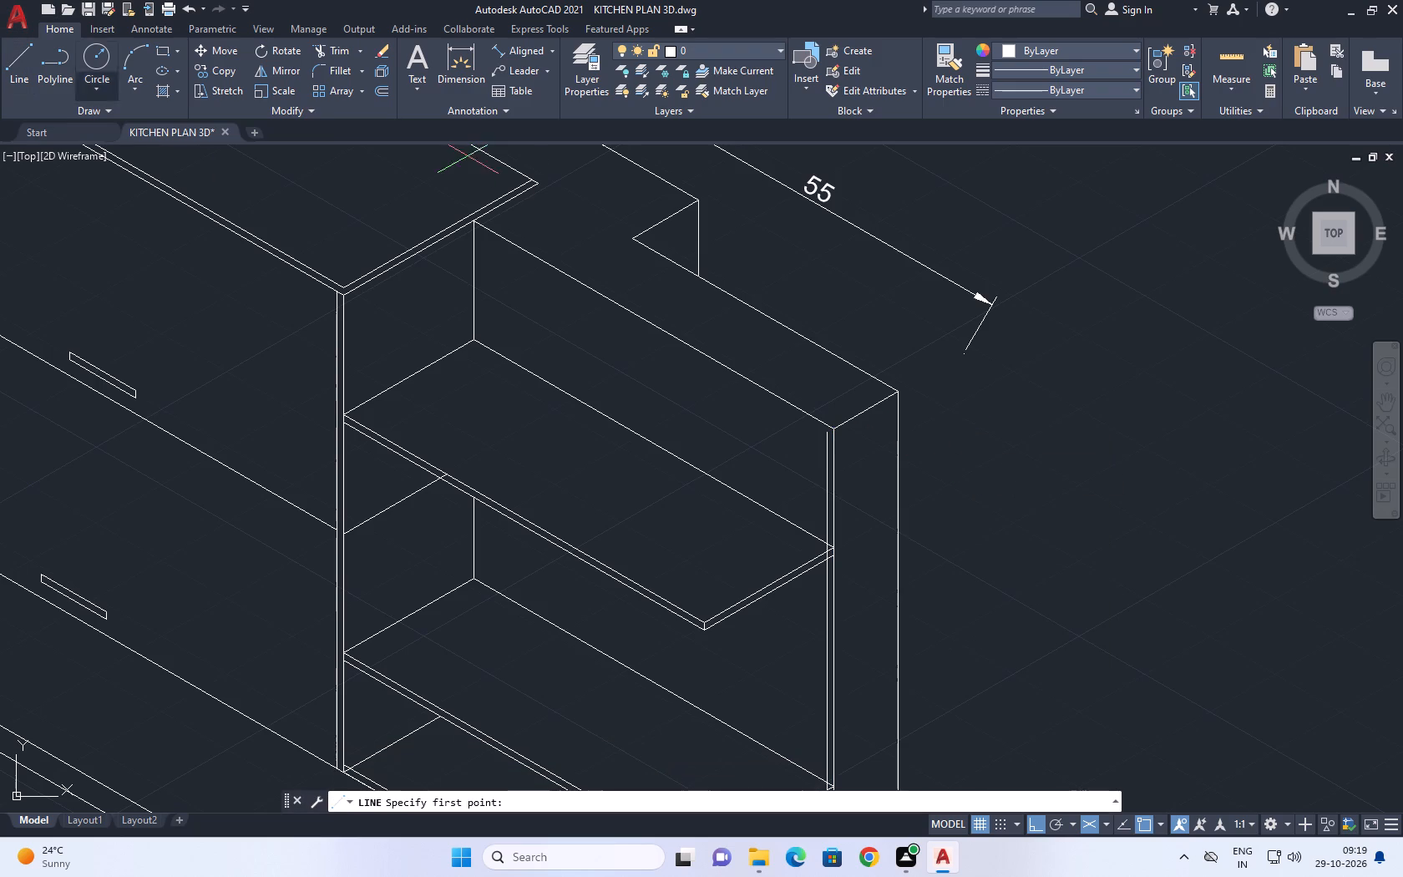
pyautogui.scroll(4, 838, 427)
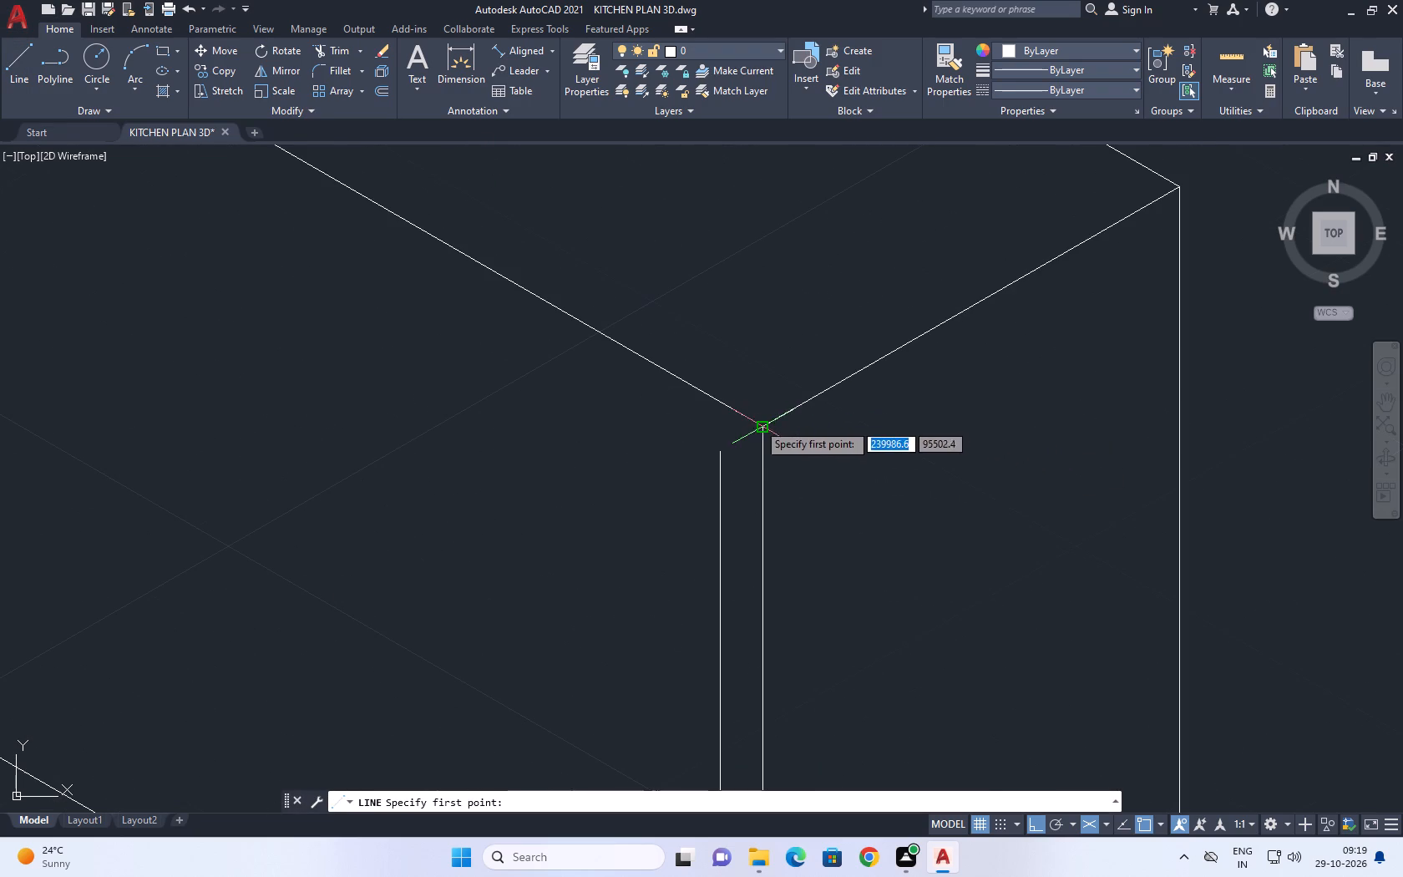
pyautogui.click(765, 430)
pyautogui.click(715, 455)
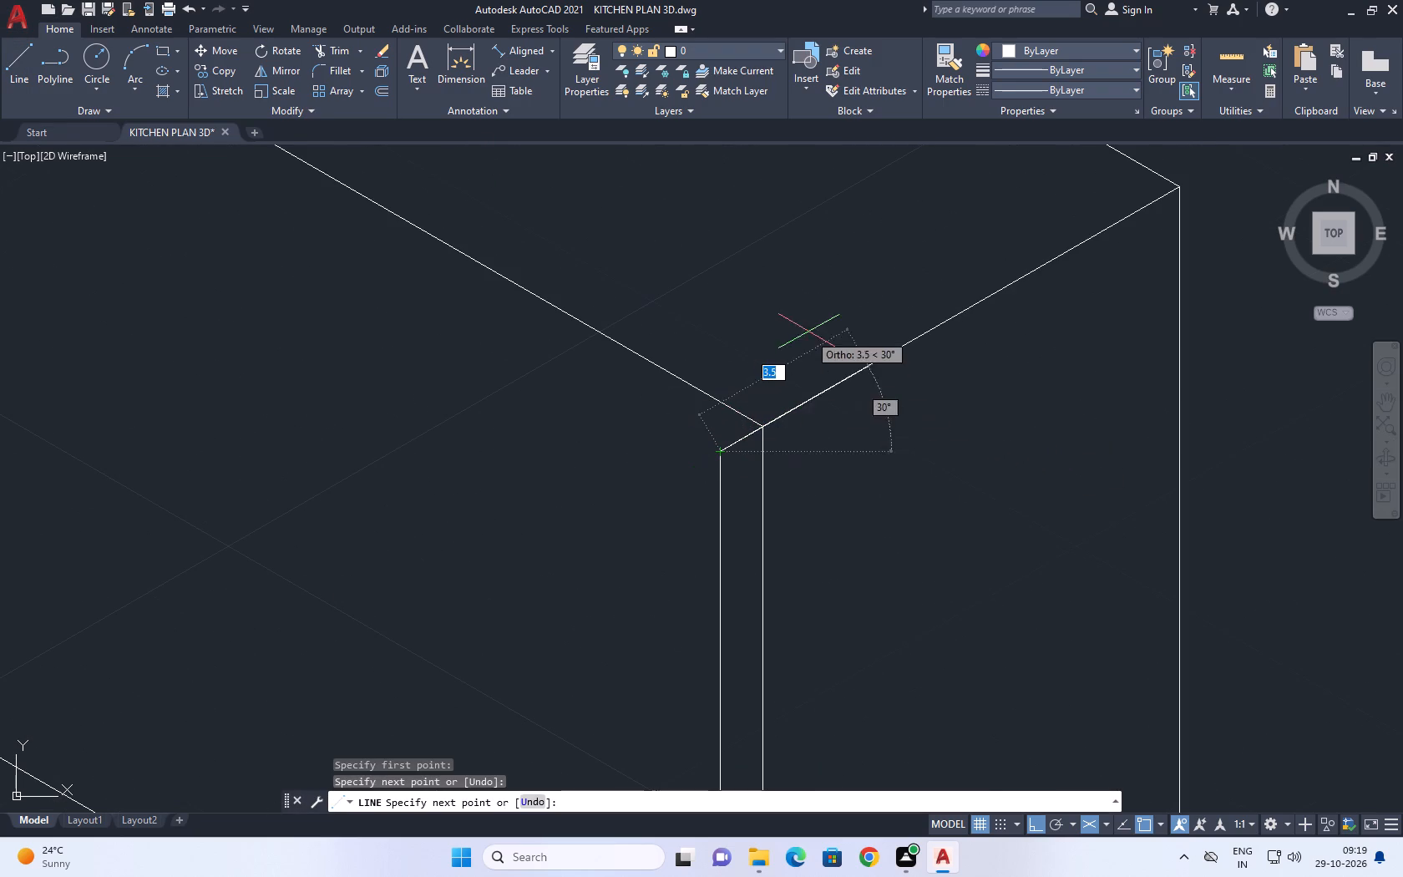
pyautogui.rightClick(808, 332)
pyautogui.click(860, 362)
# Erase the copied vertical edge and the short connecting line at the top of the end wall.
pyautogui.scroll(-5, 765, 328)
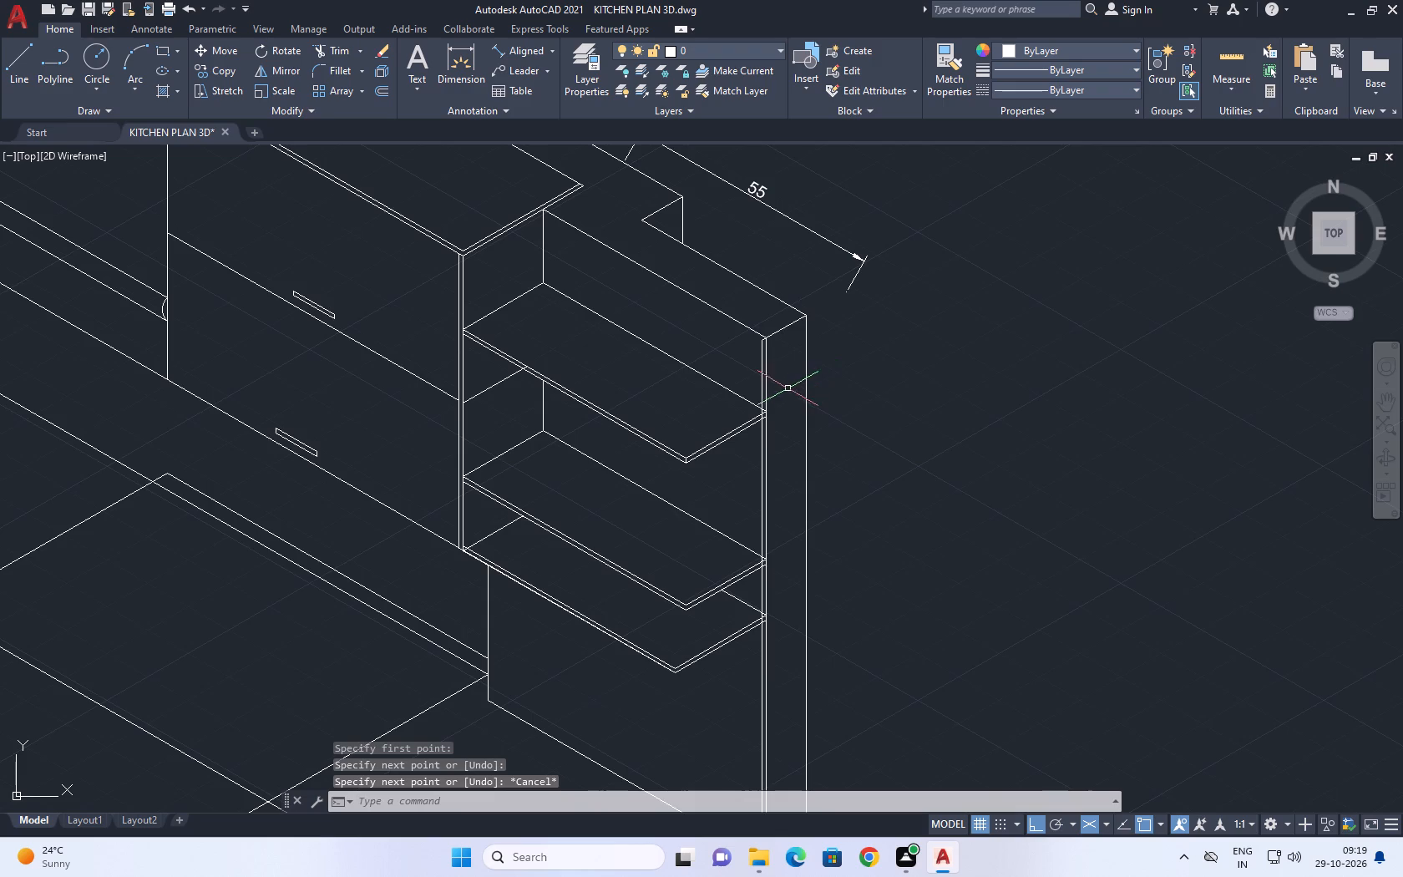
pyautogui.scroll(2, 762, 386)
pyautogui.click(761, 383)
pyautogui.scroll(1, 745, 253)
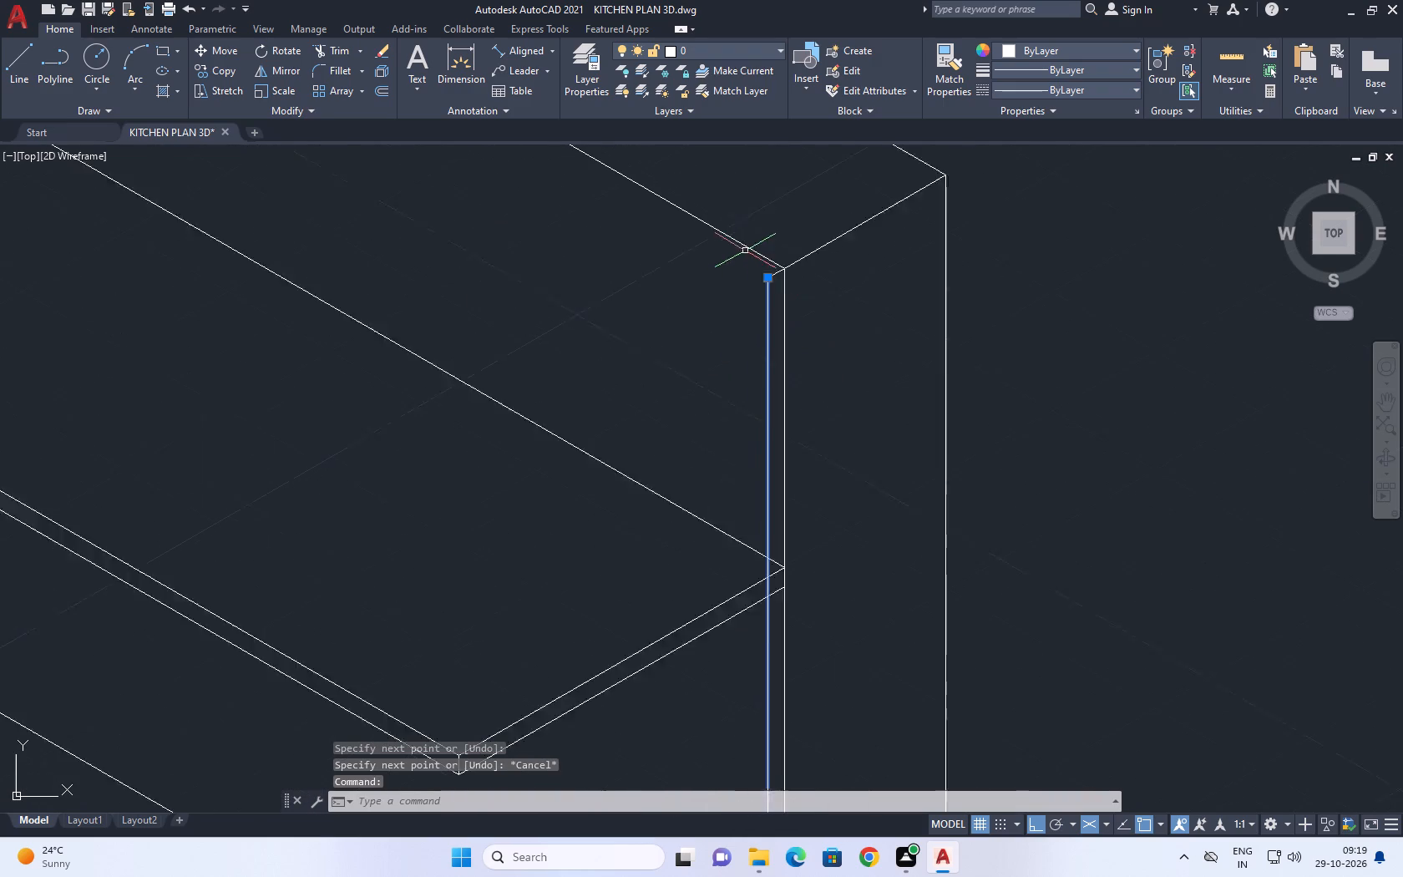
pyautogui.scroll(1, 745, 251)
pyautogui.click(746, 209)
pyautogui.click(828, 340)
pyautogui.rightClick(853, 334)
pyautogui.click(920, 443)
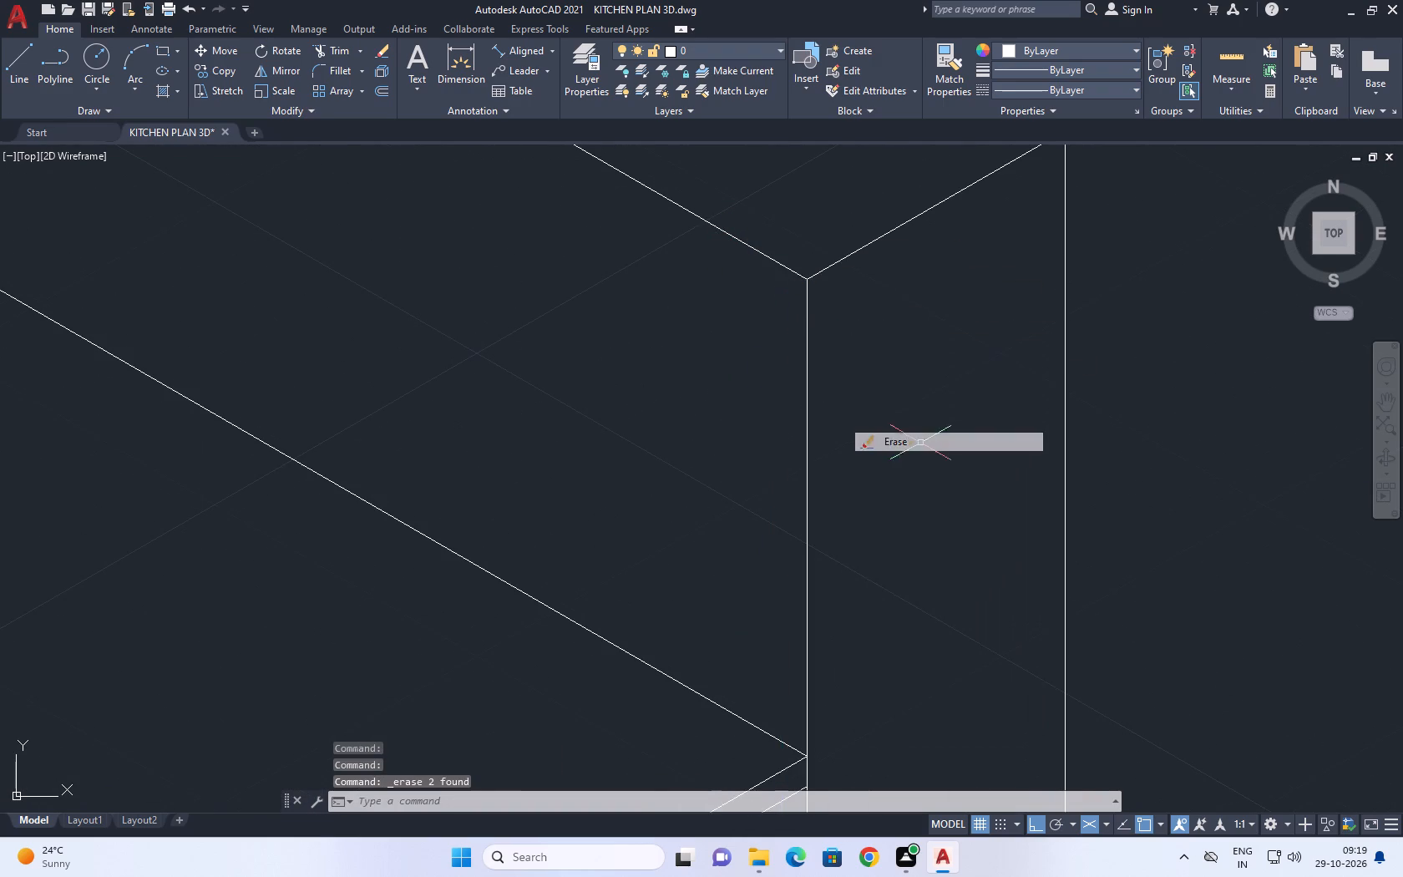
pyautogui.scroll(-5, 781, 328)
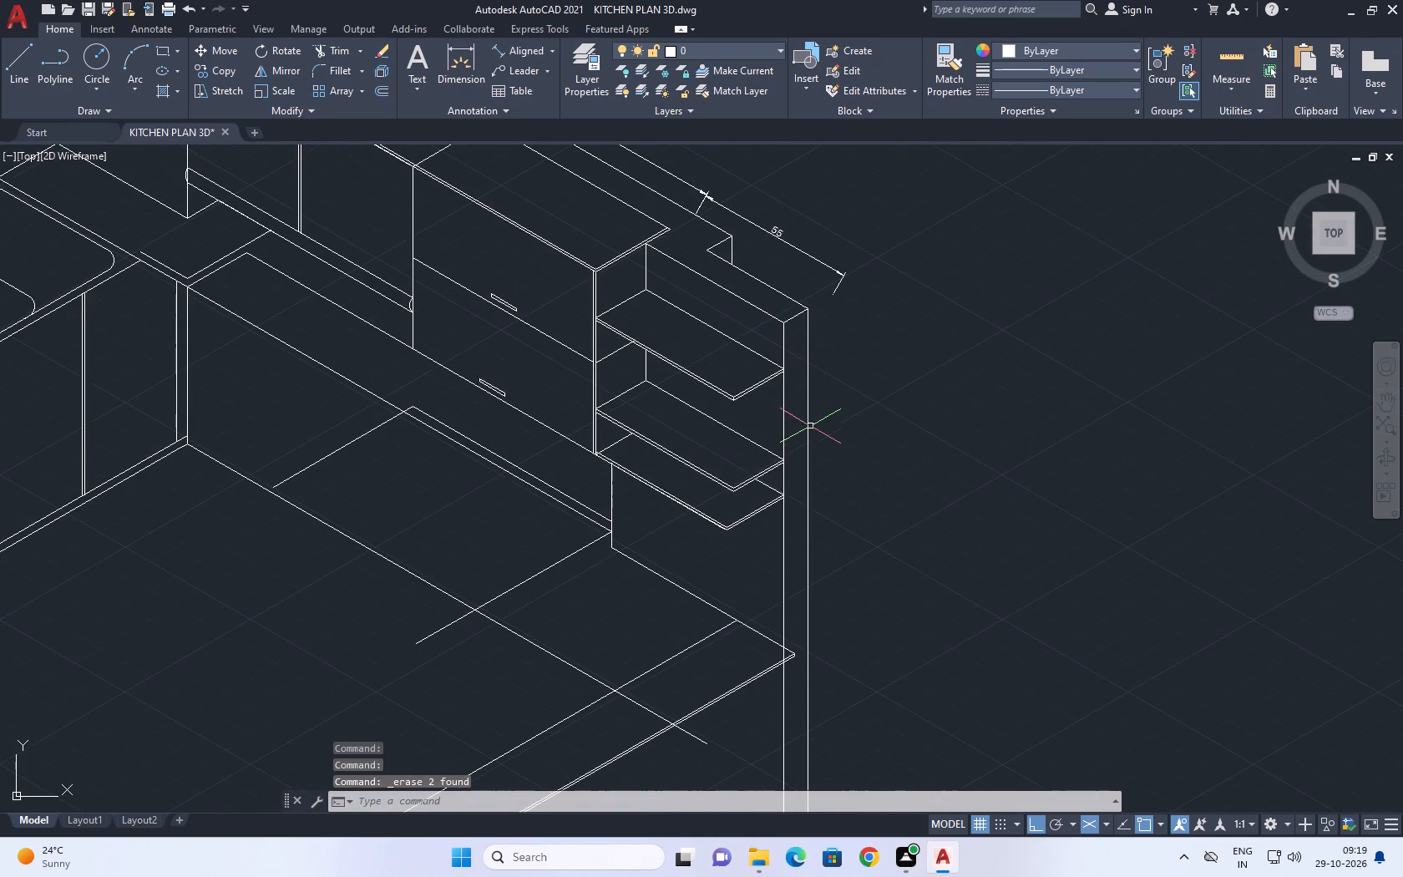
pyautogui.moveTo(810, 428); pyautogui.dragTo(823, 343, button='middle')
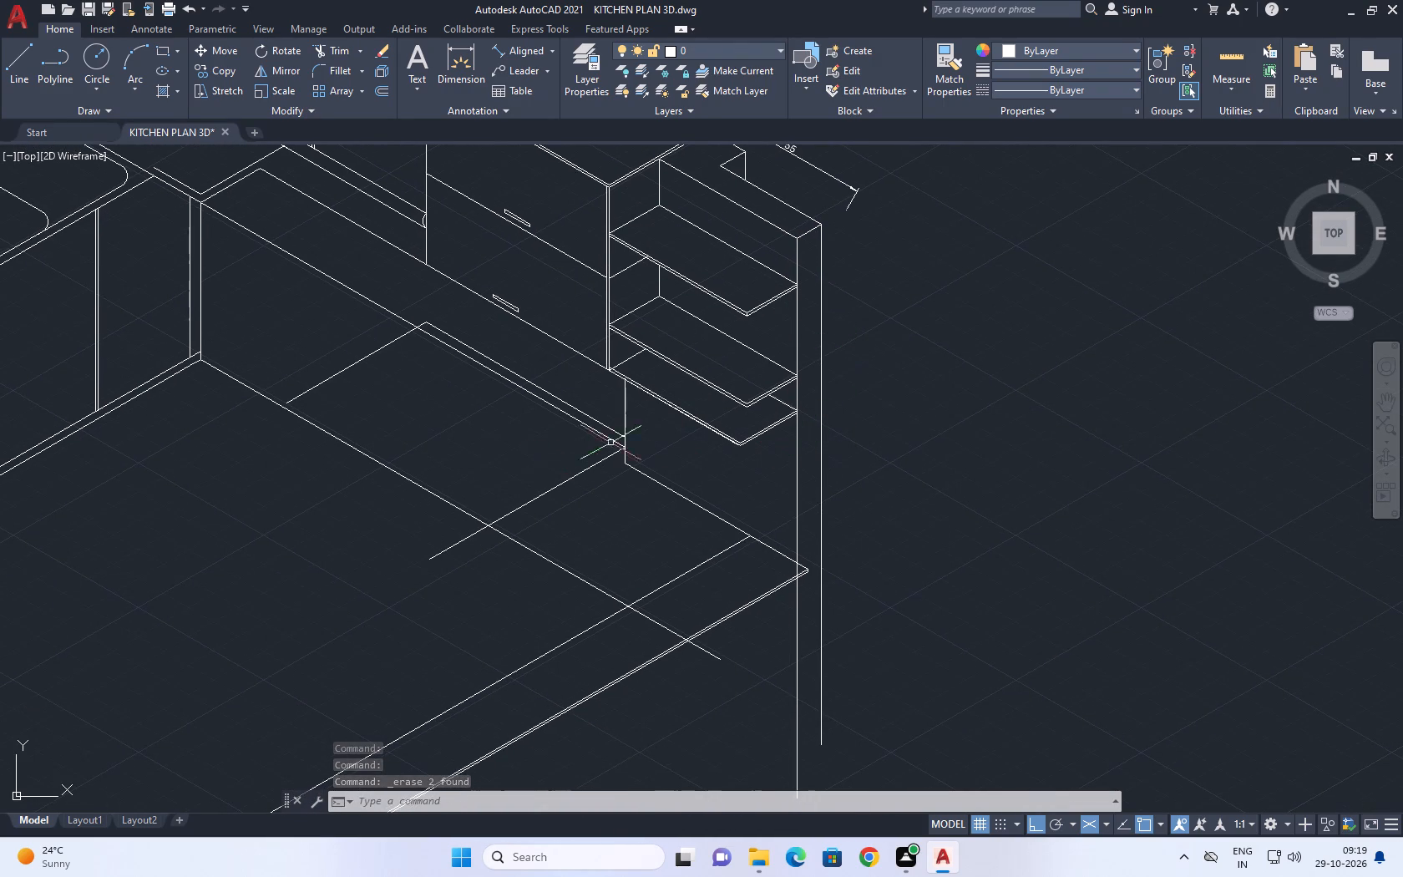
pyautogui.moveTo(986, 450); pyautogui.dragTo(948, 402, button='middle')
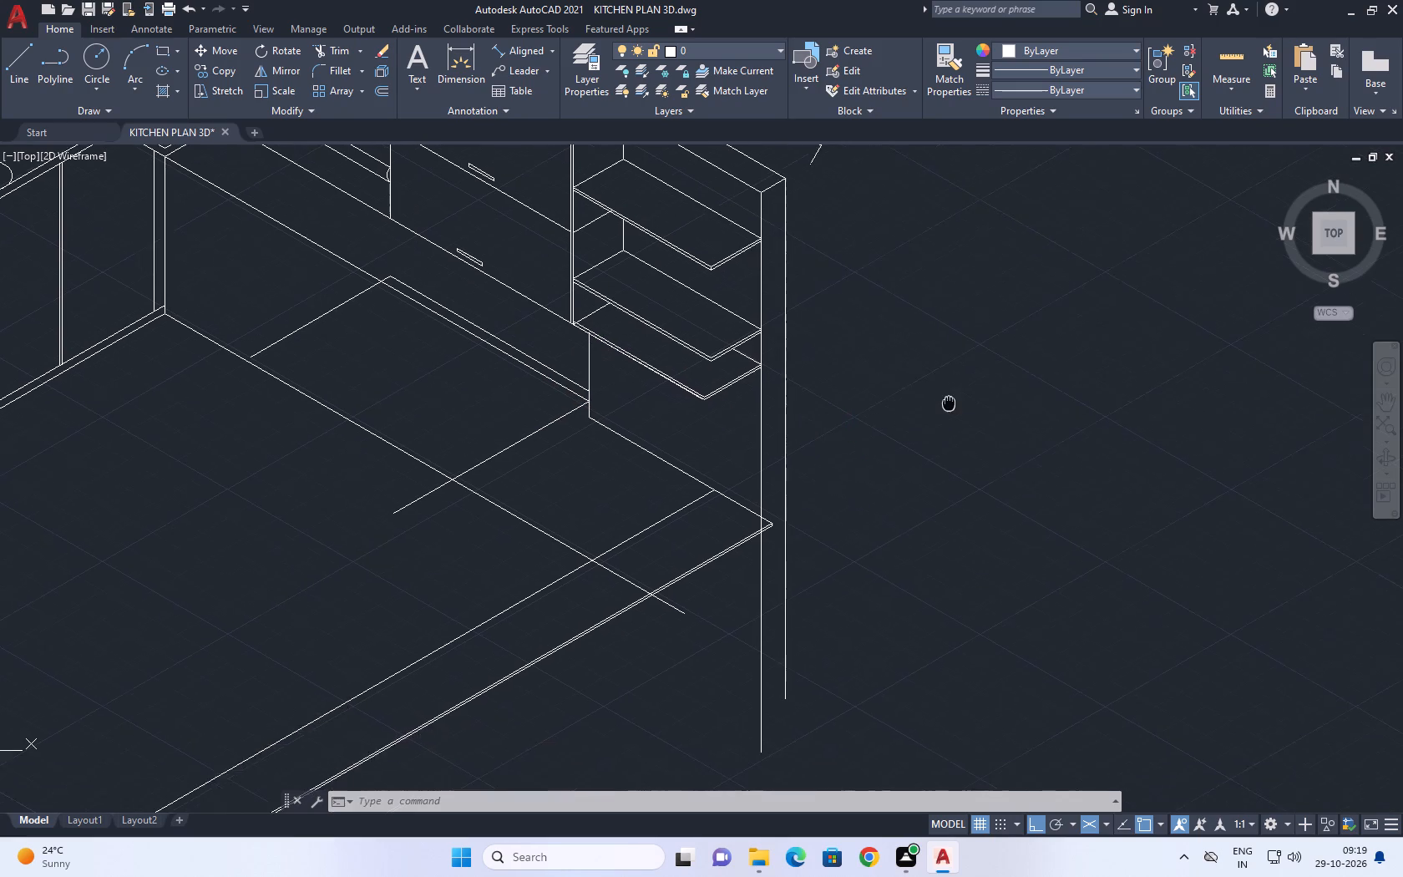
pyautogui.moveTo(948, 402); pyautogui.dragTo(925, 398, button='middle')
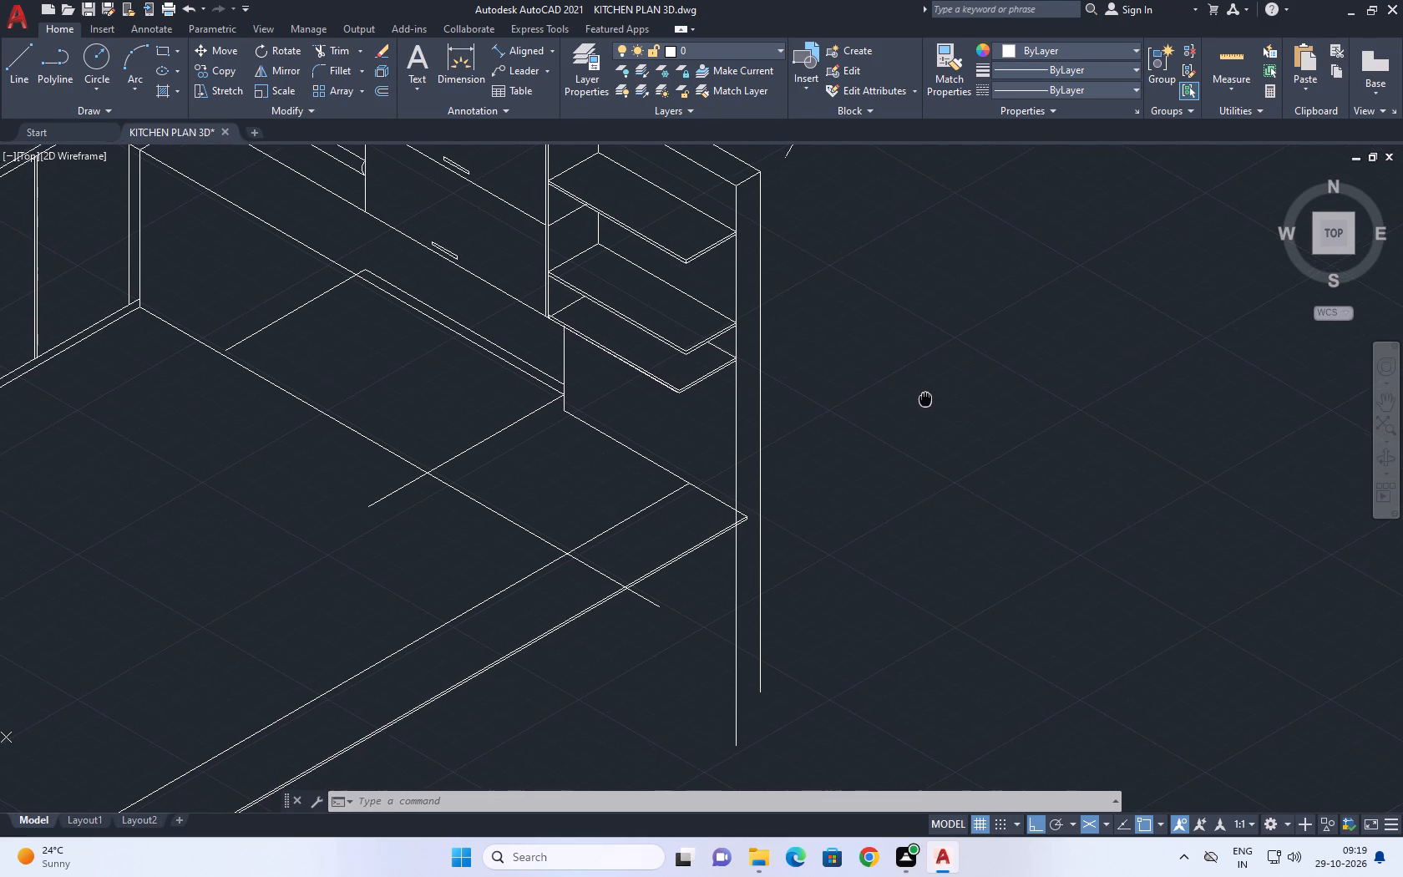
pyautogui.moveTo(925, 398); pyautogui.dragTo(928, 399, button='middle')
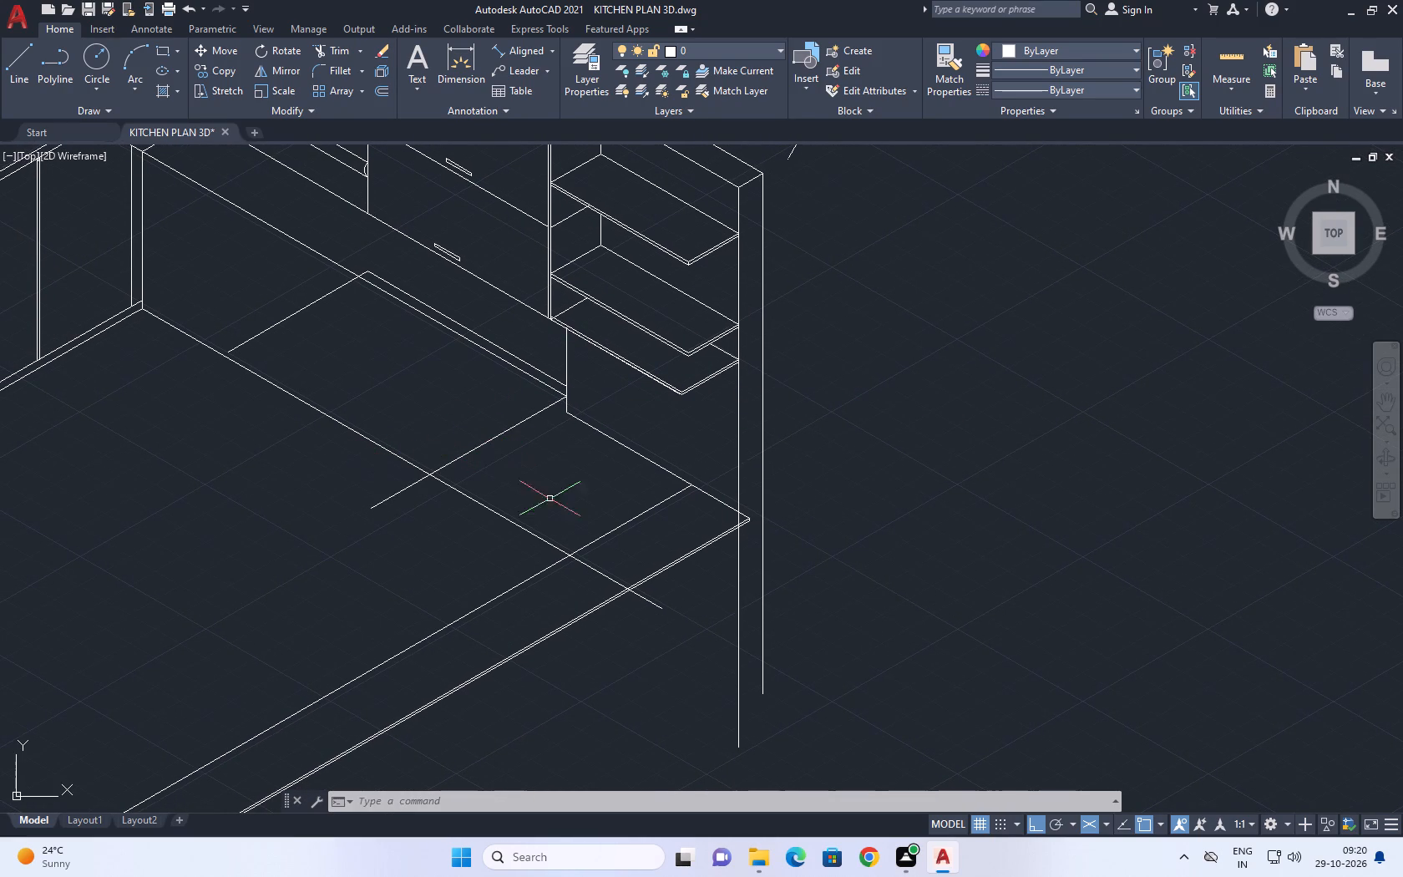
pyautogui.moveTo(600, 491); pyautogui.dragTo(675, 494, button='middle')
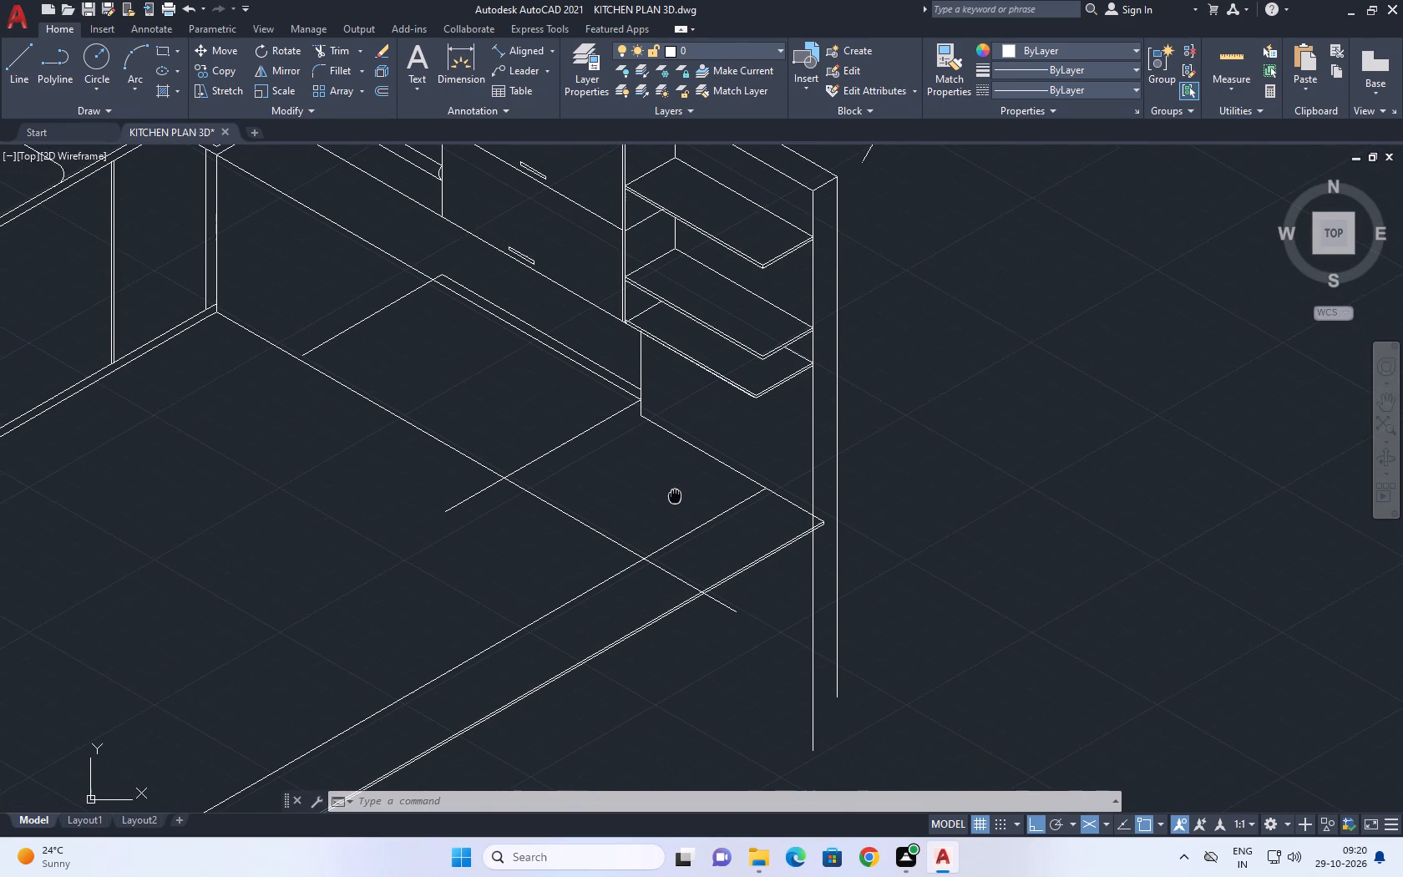
# Erase the long parallel line on the second run's inner side and the slanted line that meets its corner end.
pyautogui.moveTo(675, 494); pyautogui.dragTo(685, 497, button='middle')
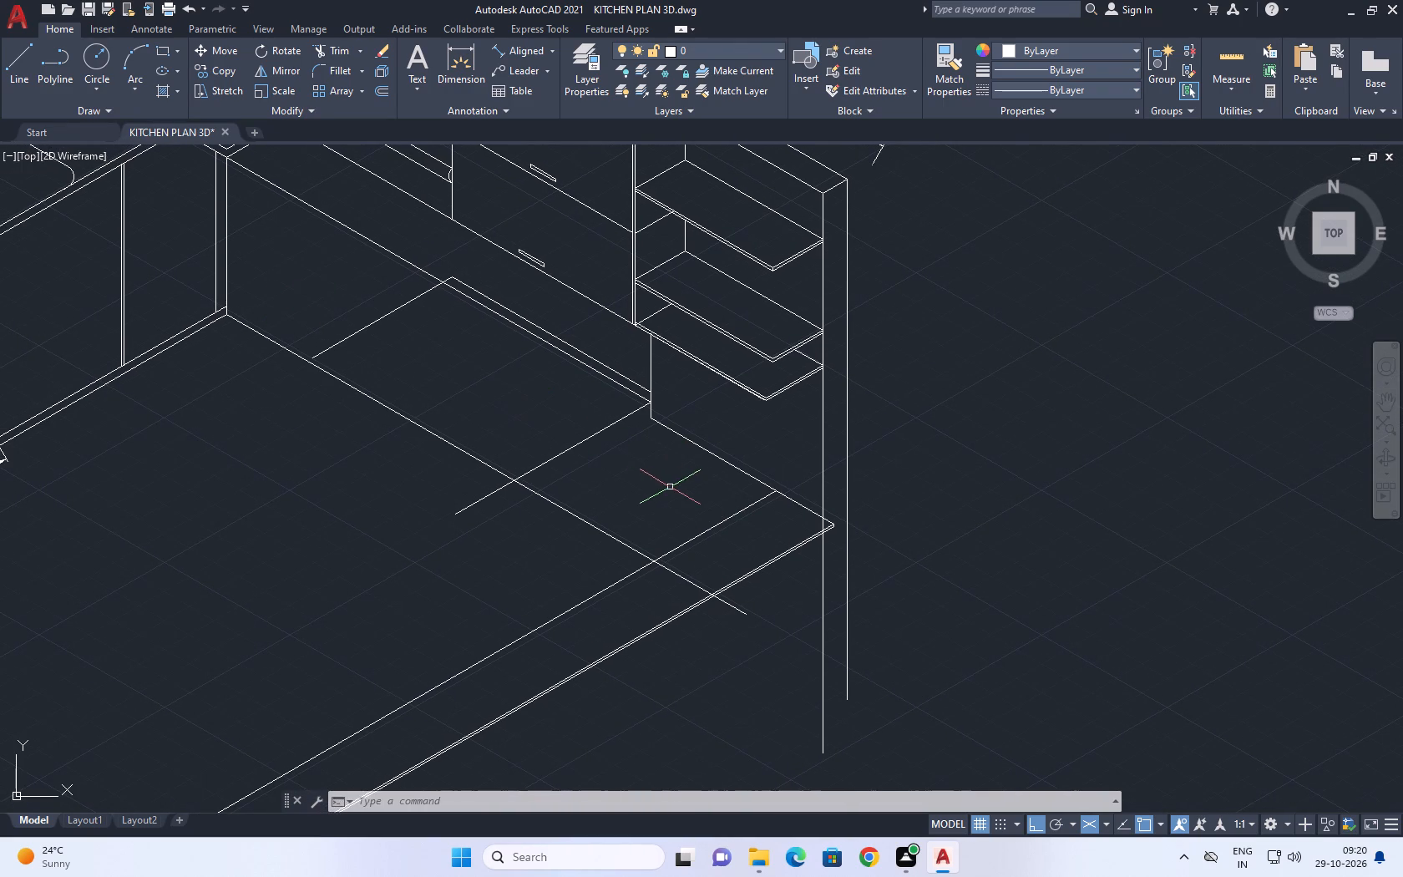
pyautogui.moveTo(617, 465); pyautogui.dragTo(711, 552, button='middle')
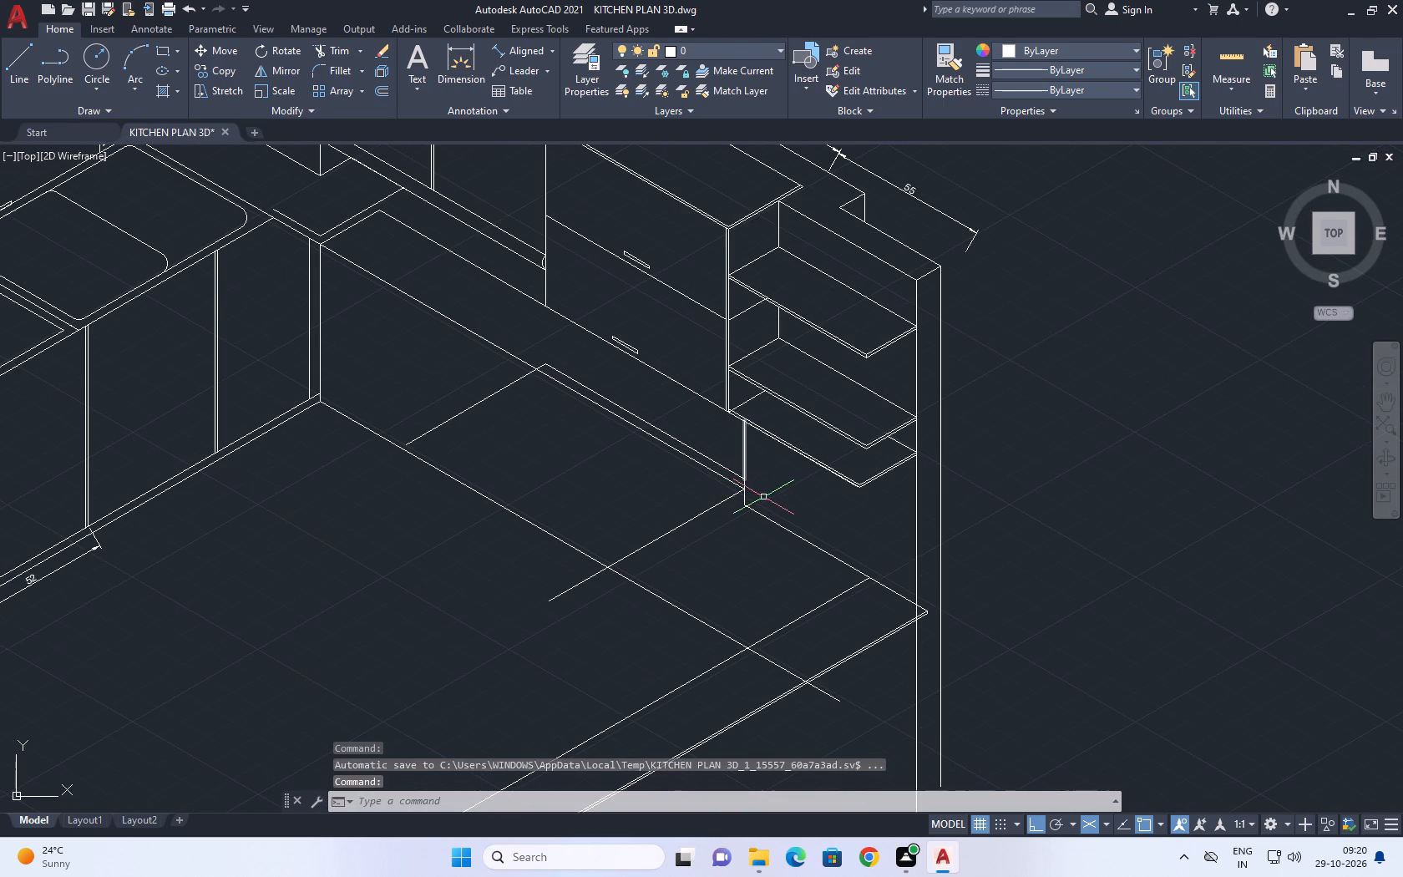
pyautogui.scroll(1, 679, 521)
pyautogui.moveTo(732, 530); pyautogui.dragTo(1052, 608, button='middle')
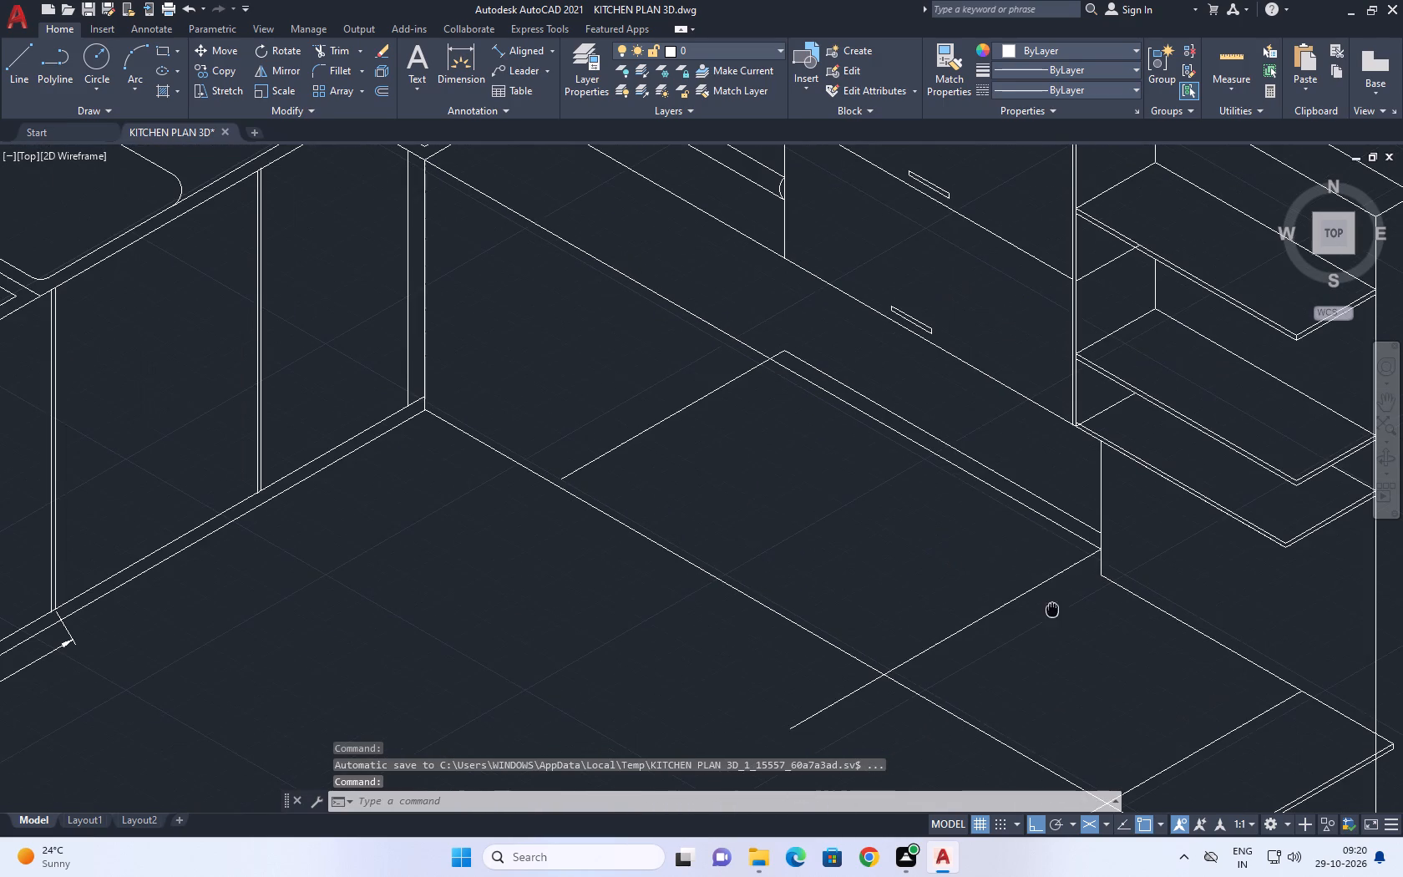
pyautogui.click(1004, 434)
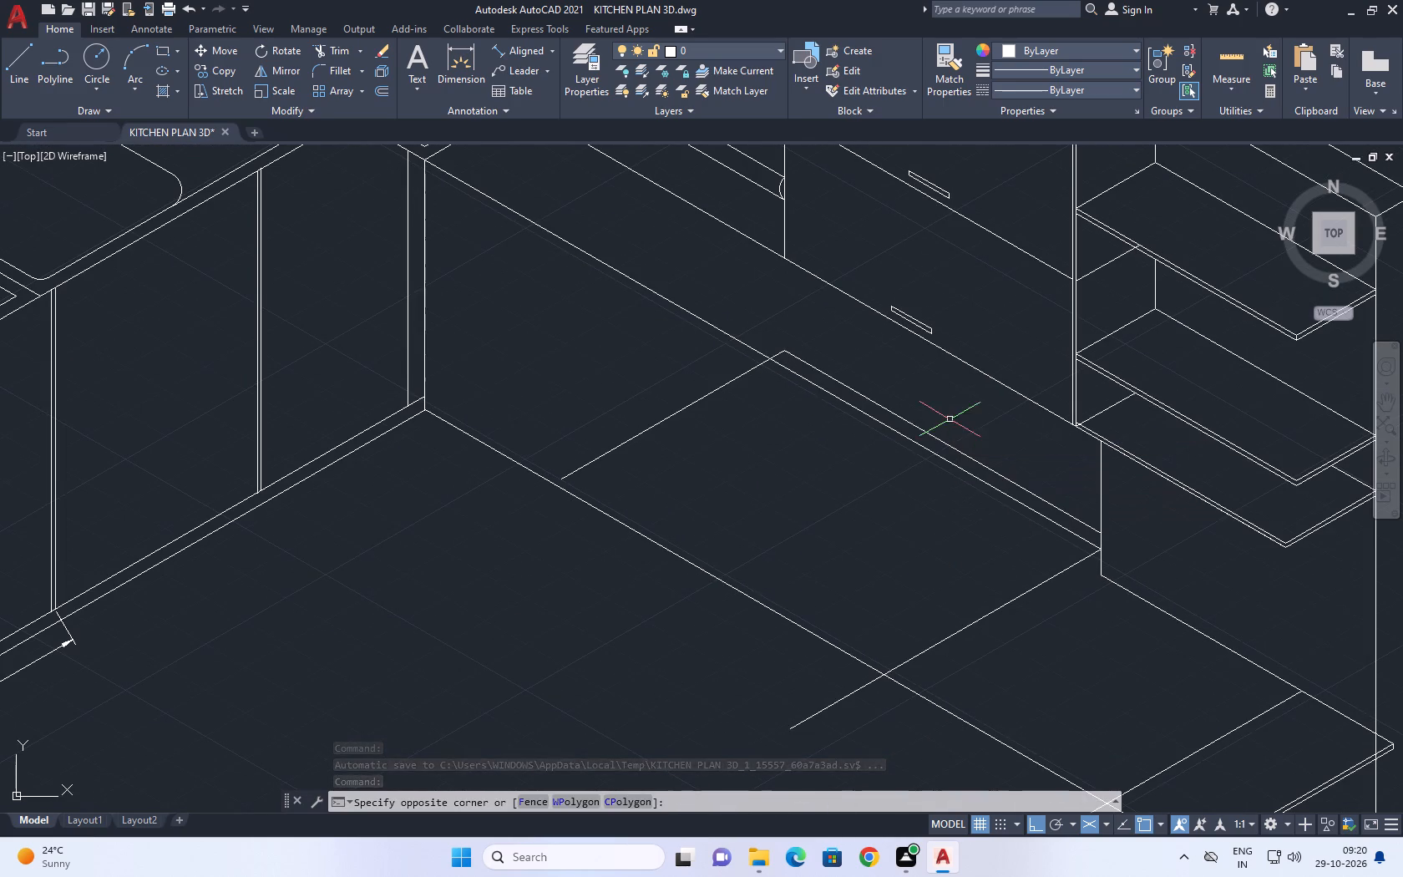
pyautogui.click(950, 419)
pyautogui.click(952, 426)
pyautogui.click(927, 441)
pyautogui.rightClick(791, 438)
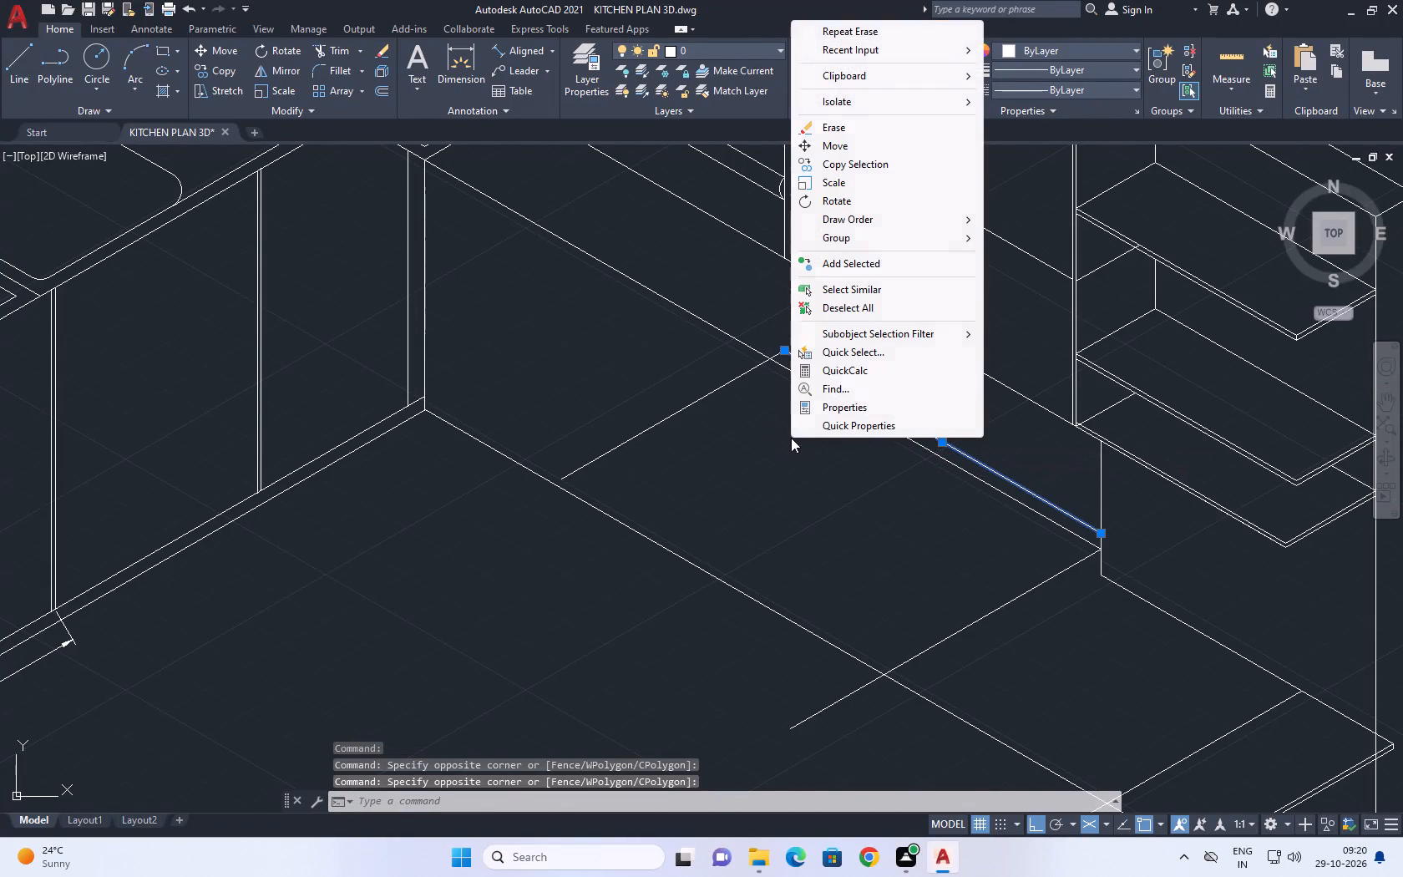
pyautogui.click(854, 127)
pyautogui.click(726, 402)
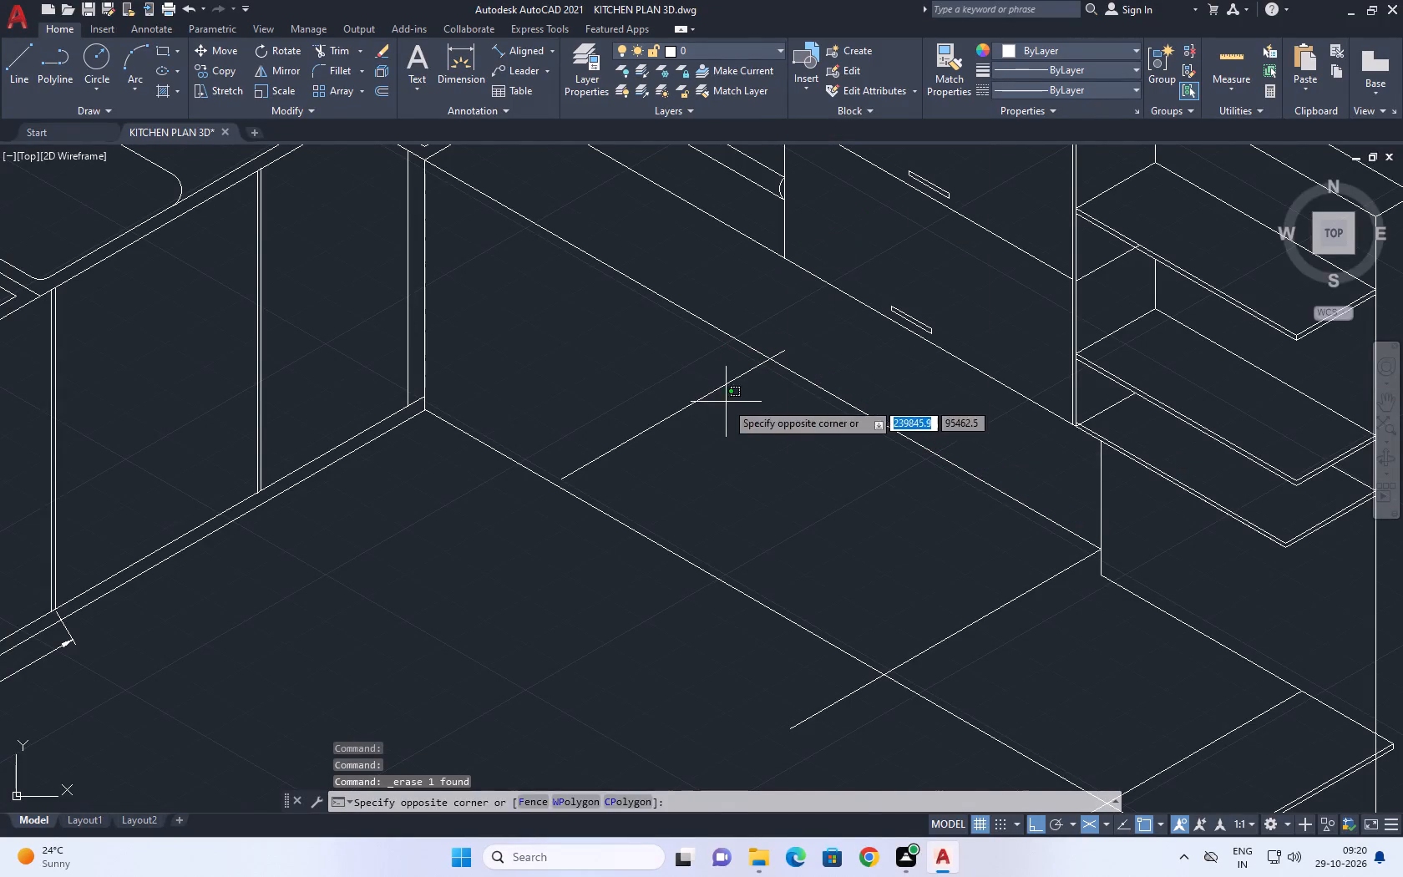
pyautogui.click(686, 389)
pyautogui.rightClick(679, 404)
pyautogui.click(737, 509)
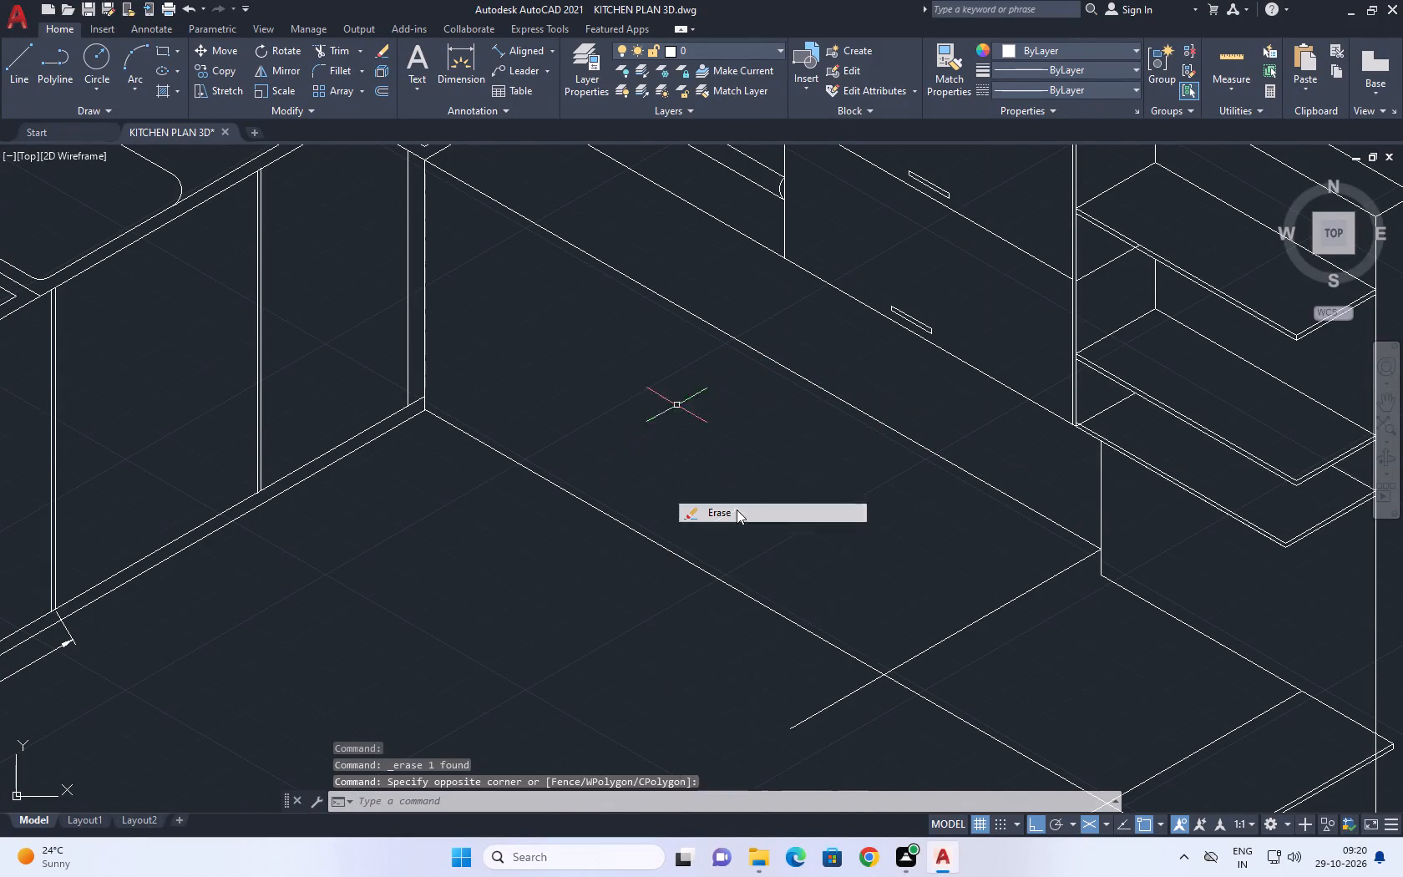
# Copy the long line along the bottom of the wall cabinets and lowest shelf about 8.4 units straight down, in the right isoplane.
pyautogui.scroll(-2, 734, 499)
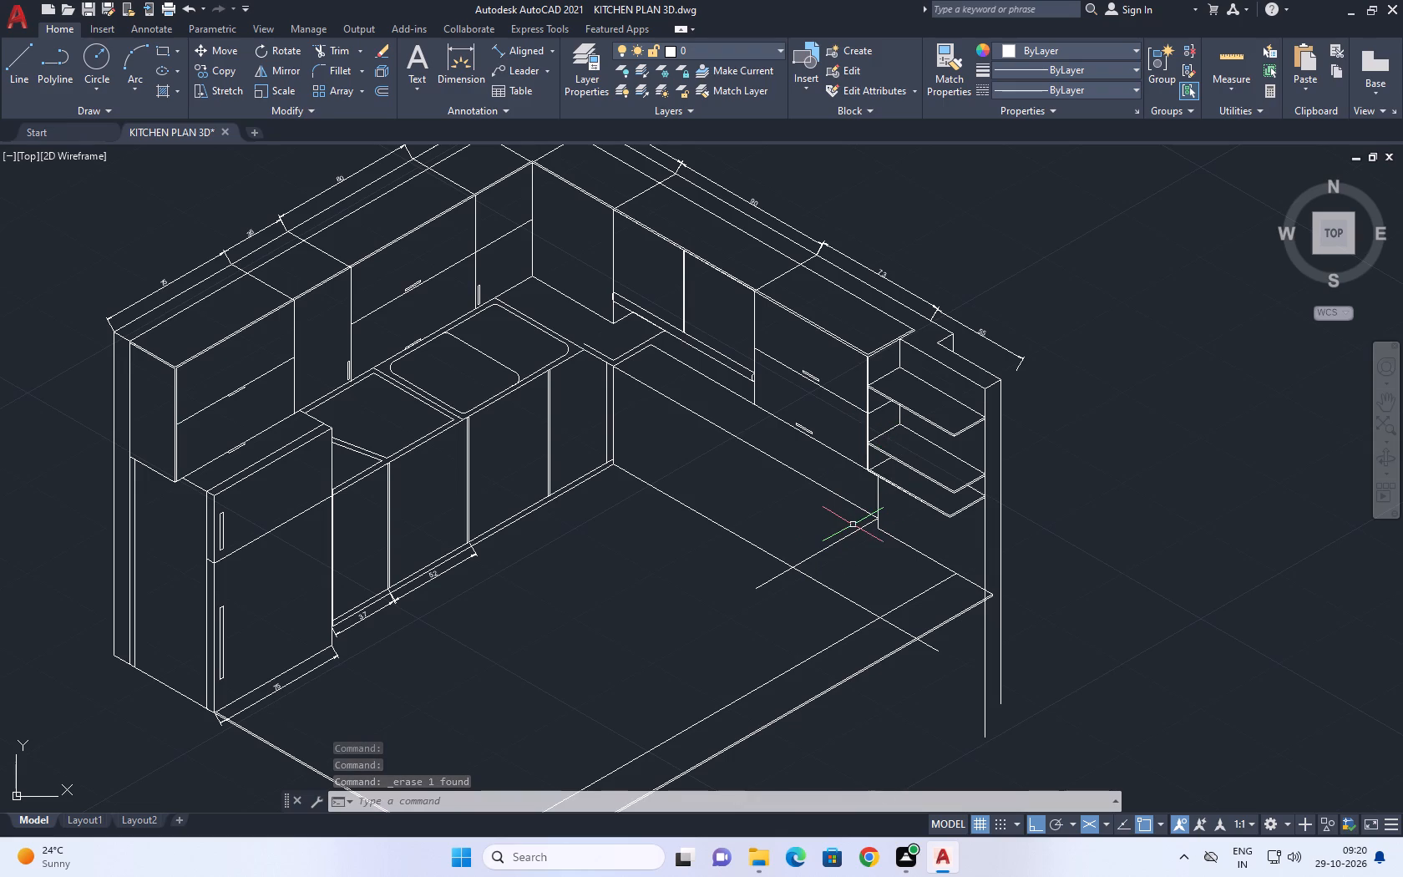
pyautogui.moveTo(843, 524); pyautogui.dragTo(873, 554, button='middle')
pyautogui.moveTo(724, 464); pyautogui.dragTo(792, 515, button='middle')
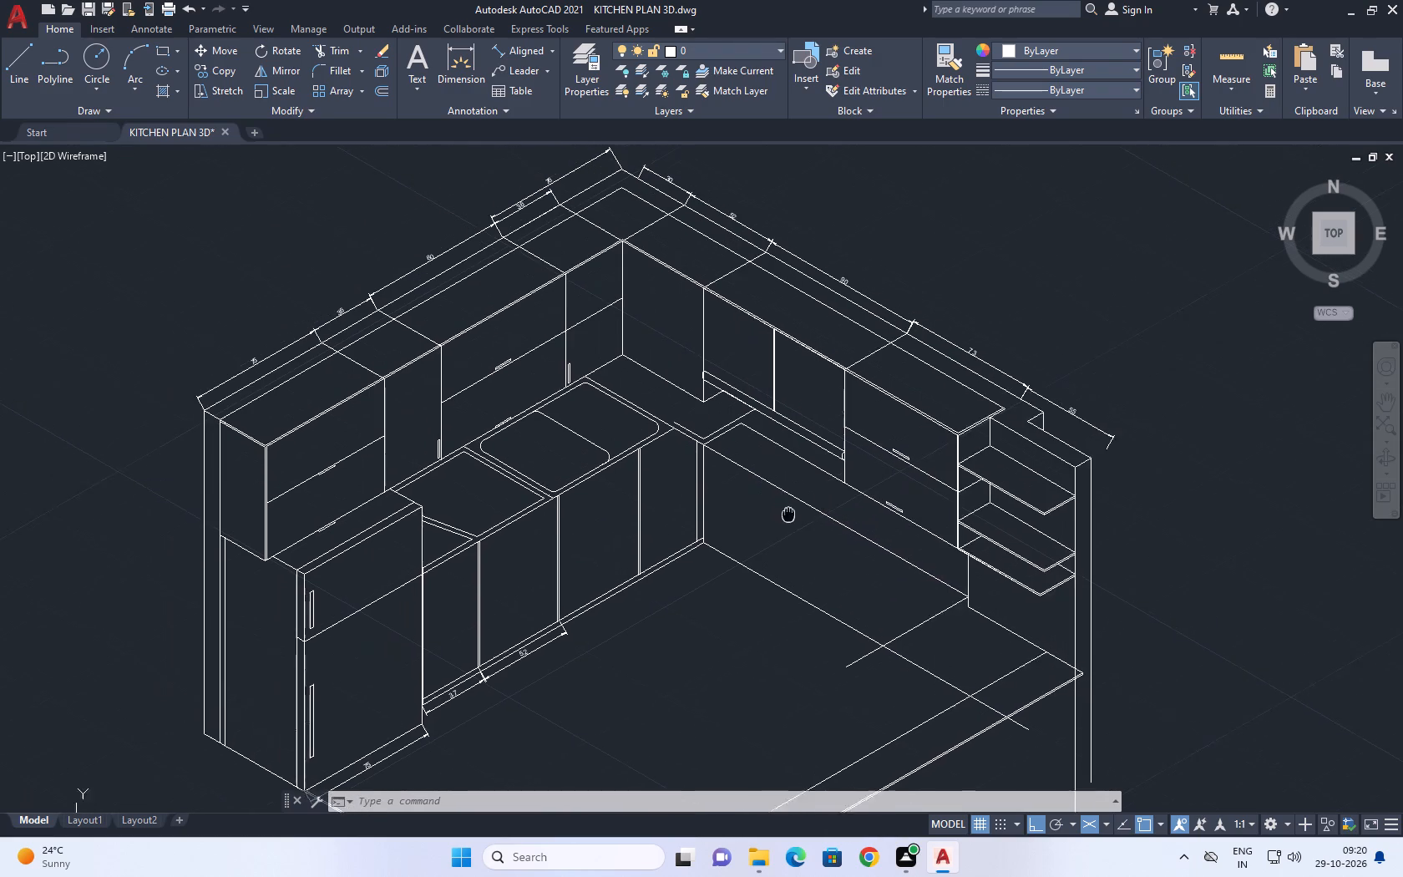
pyautogui.moveTo(792, 515); pyautogui.dragTo(800, 518, button='middle')
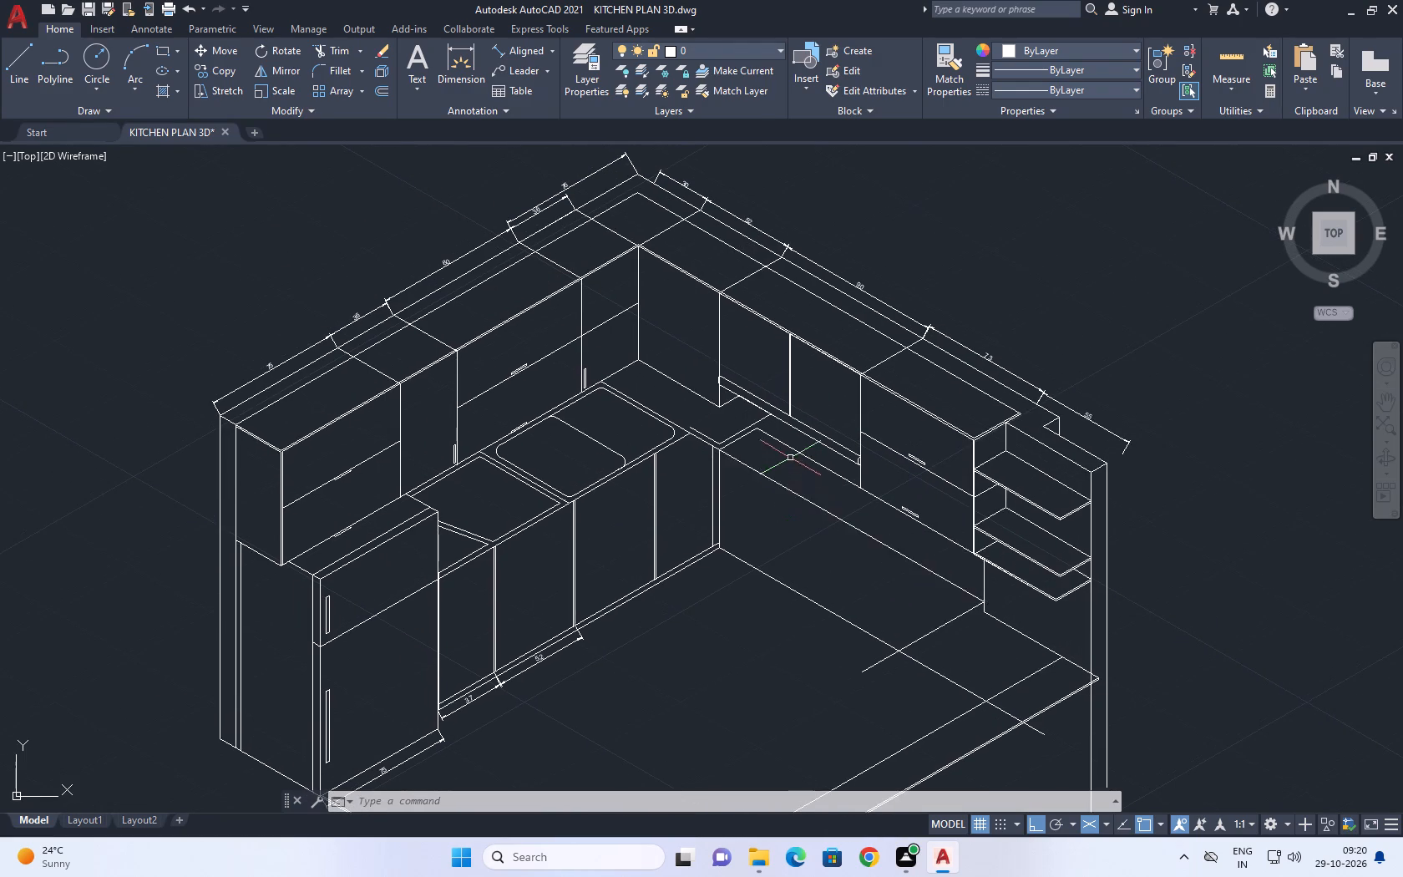
pyautogui.scroll(1, 794, 447)
pyautogui.click(801, 444)
pyautogui.click(791, 458)
pyautogui.moveTo(768, 464); pyautogui.dragTo(790, 486, button='middle')
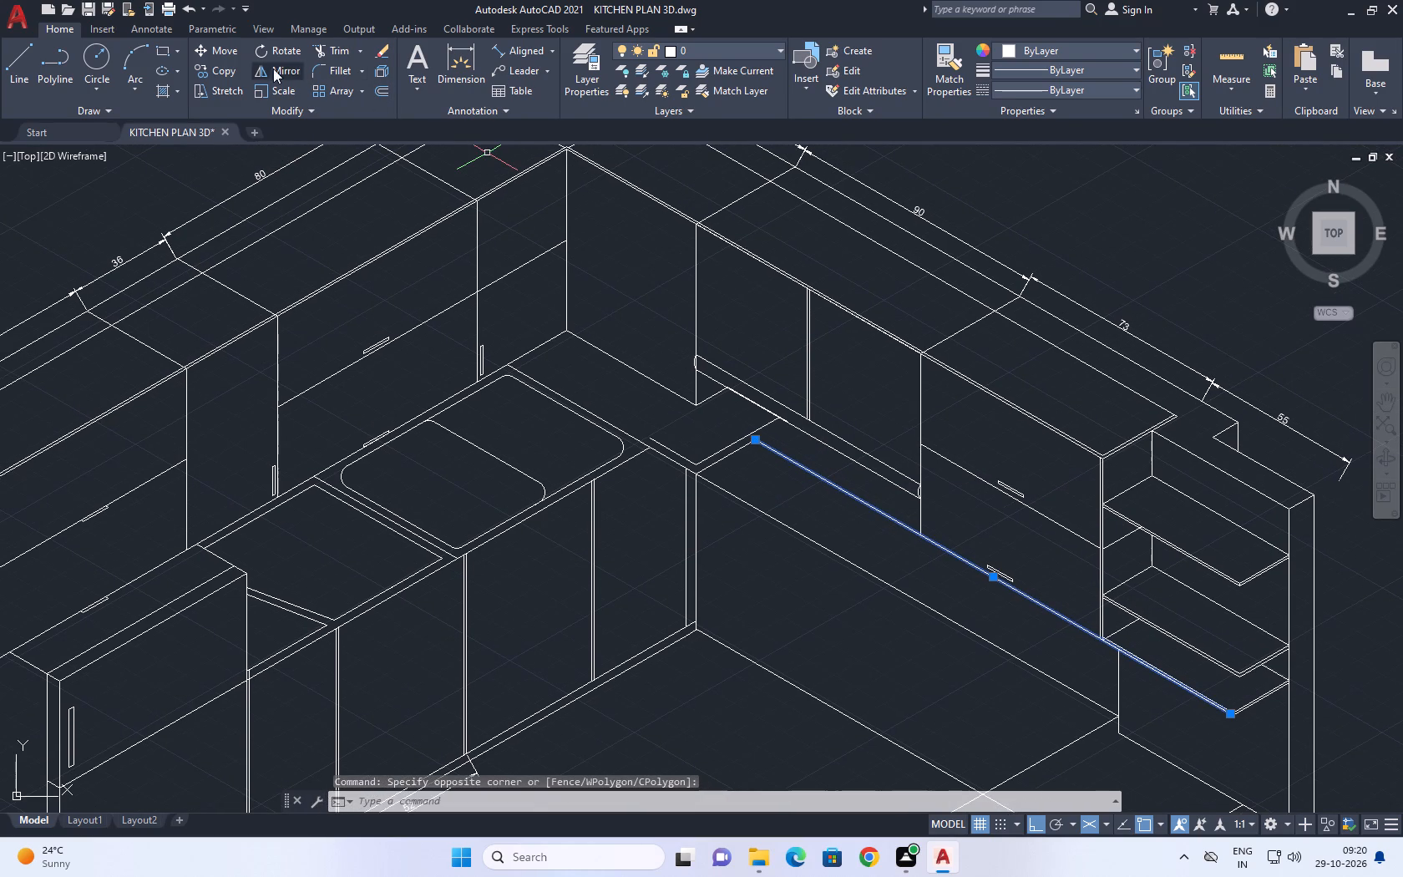
pyautogui.click(223, 65)
pyautogui.scroll(2, 966, 544)
pyautogui.click(924, 563)
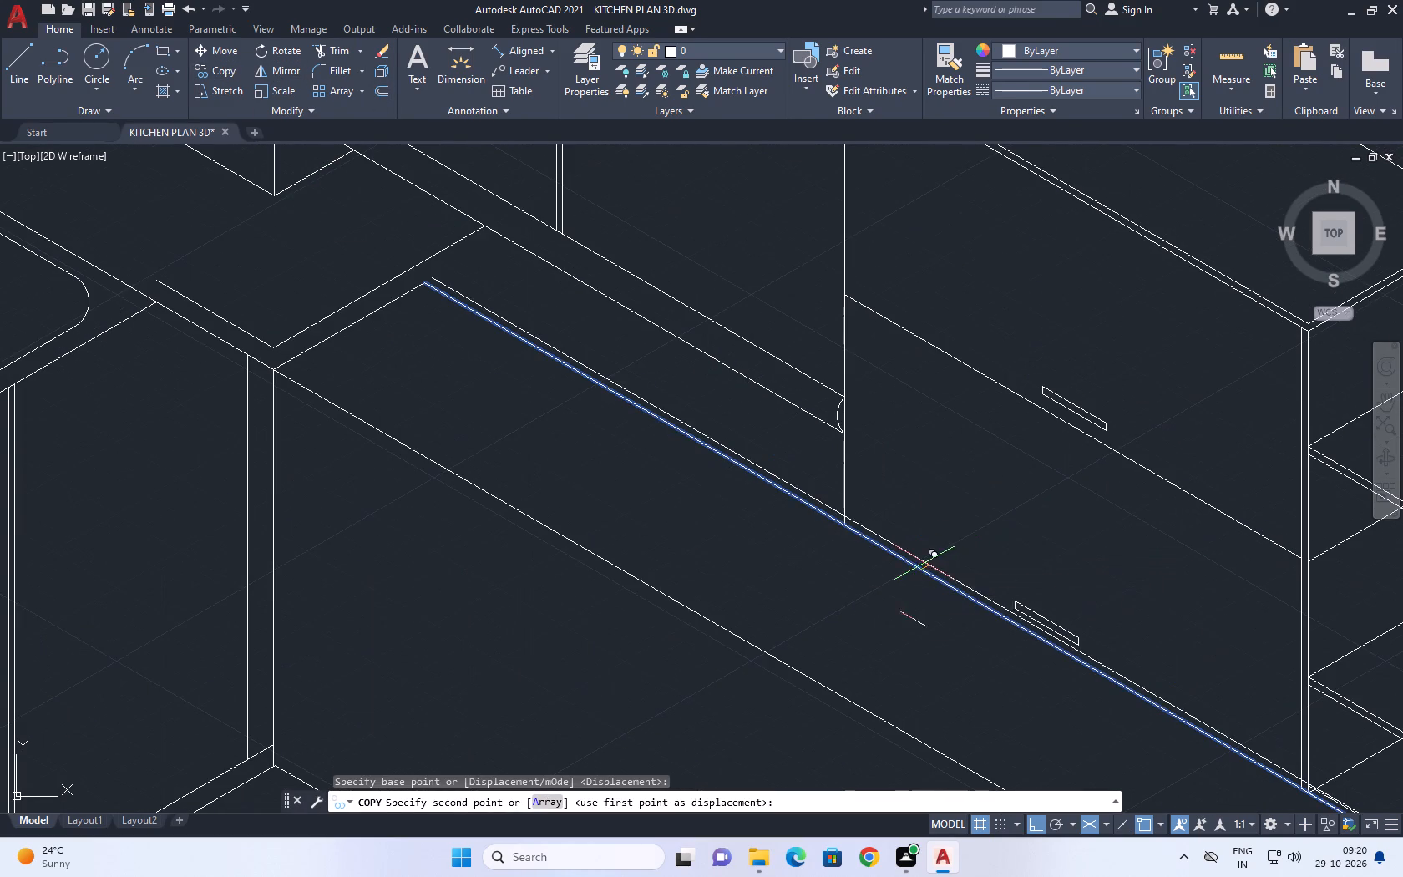
pyautogui.scroll(-1, 877, 626)
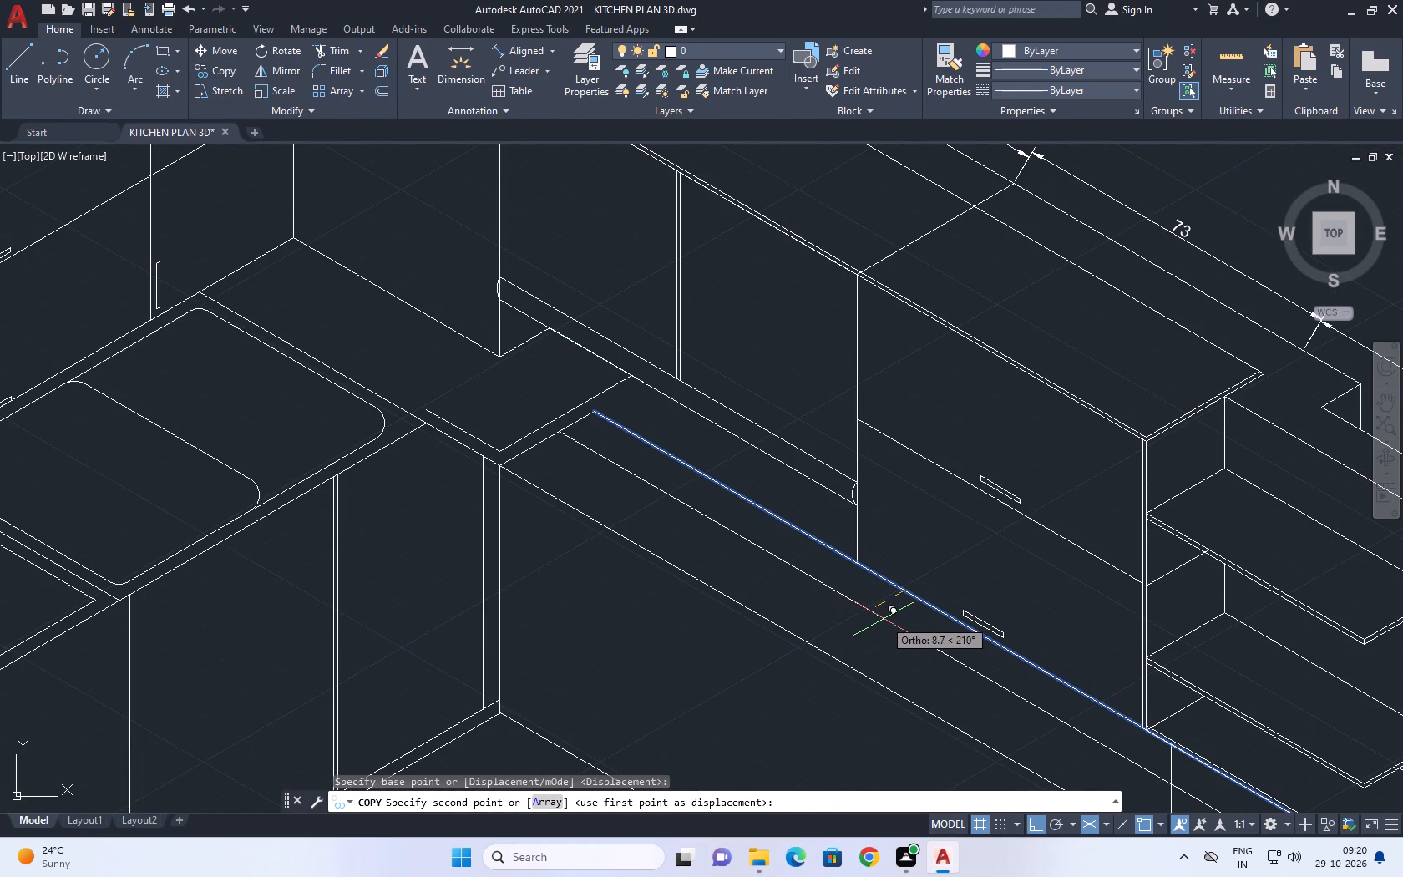
pyautogui.press('F5')
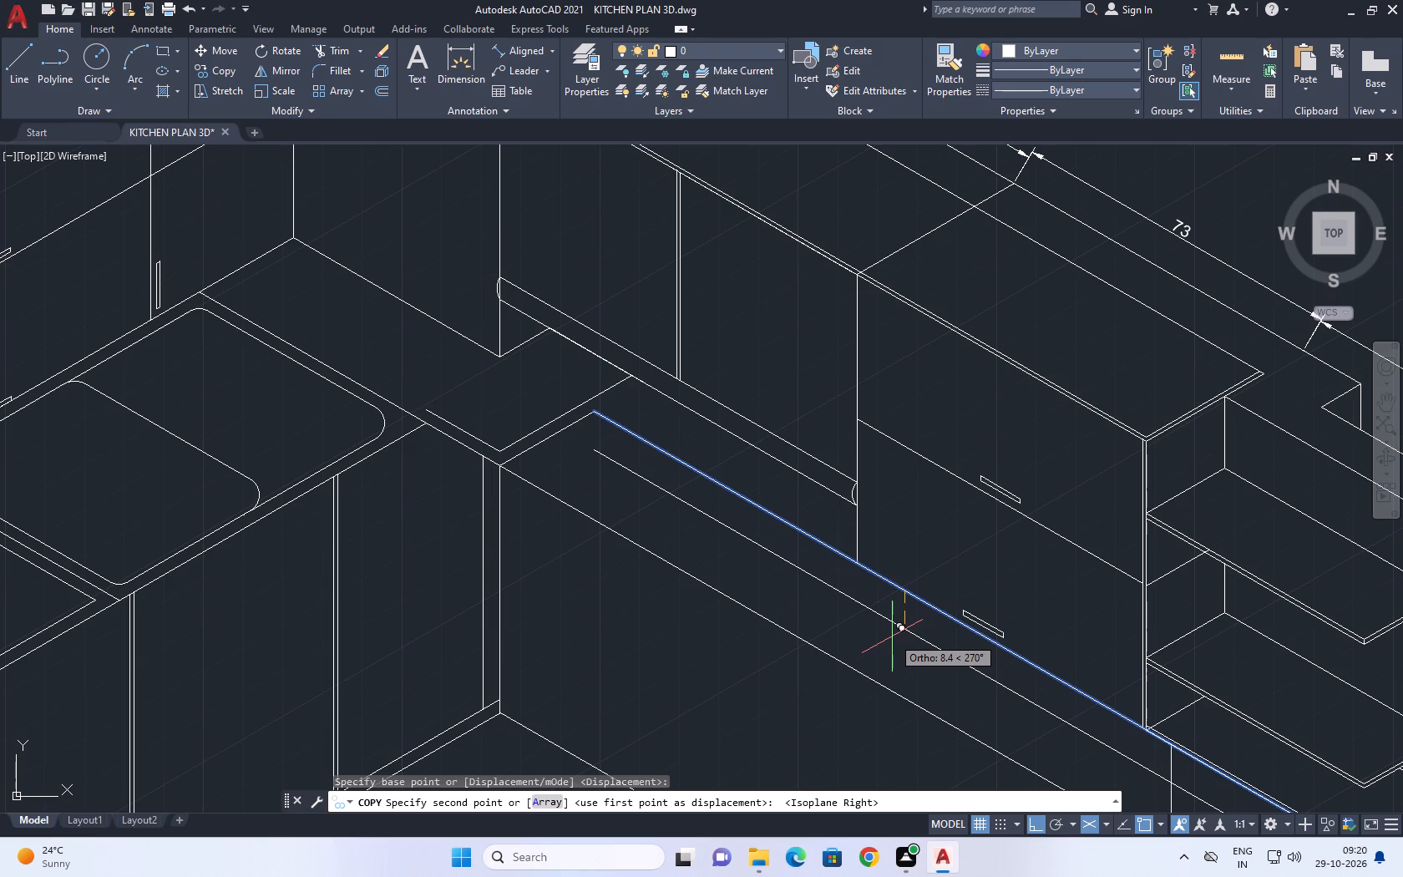
pyautogui.click(892, 636)
pyautogui.rightClick(817, 605)
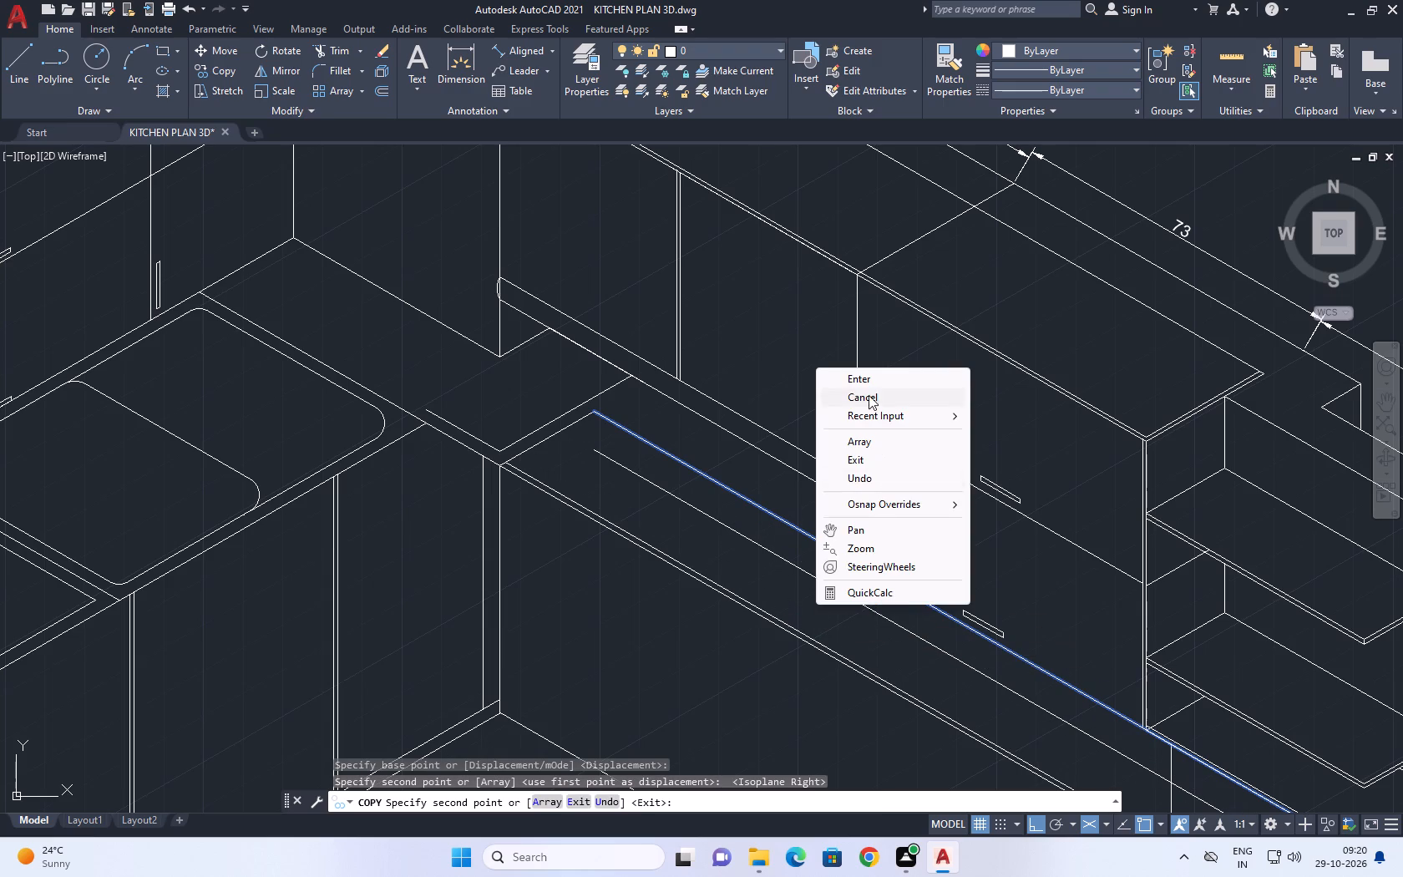
pyautogui.click(866, 394)
# Trim the end of the copied line that extends past the short vertical line below the open shelves.
pyautogui.moveTo(627, 469); pyautogui.dragTo(681, 552, button='middle')
pyautogui.scroll(1, 651, 545)
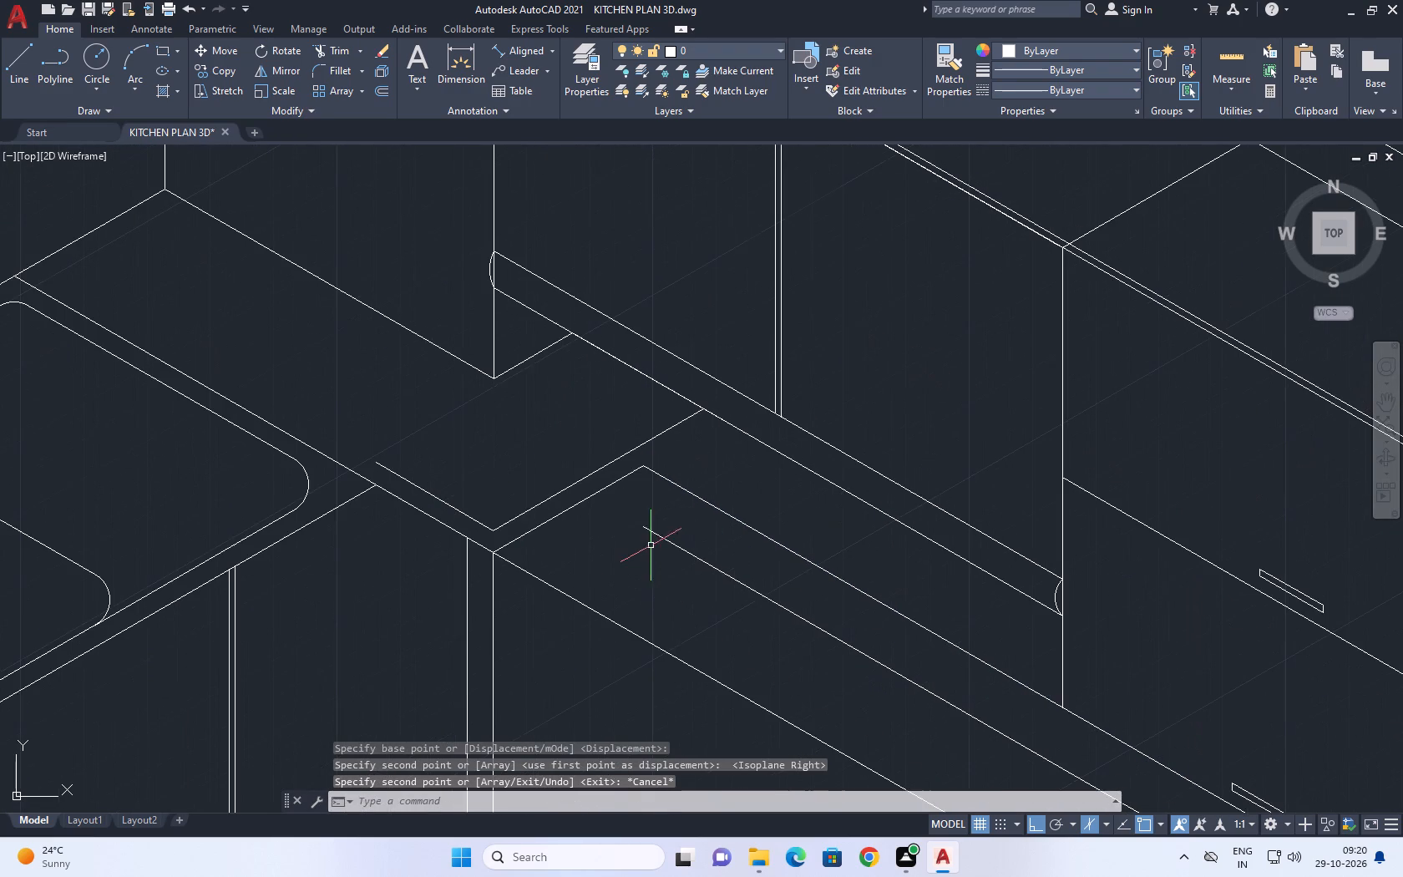
pyautogui.scroll(-2, 659, 523)
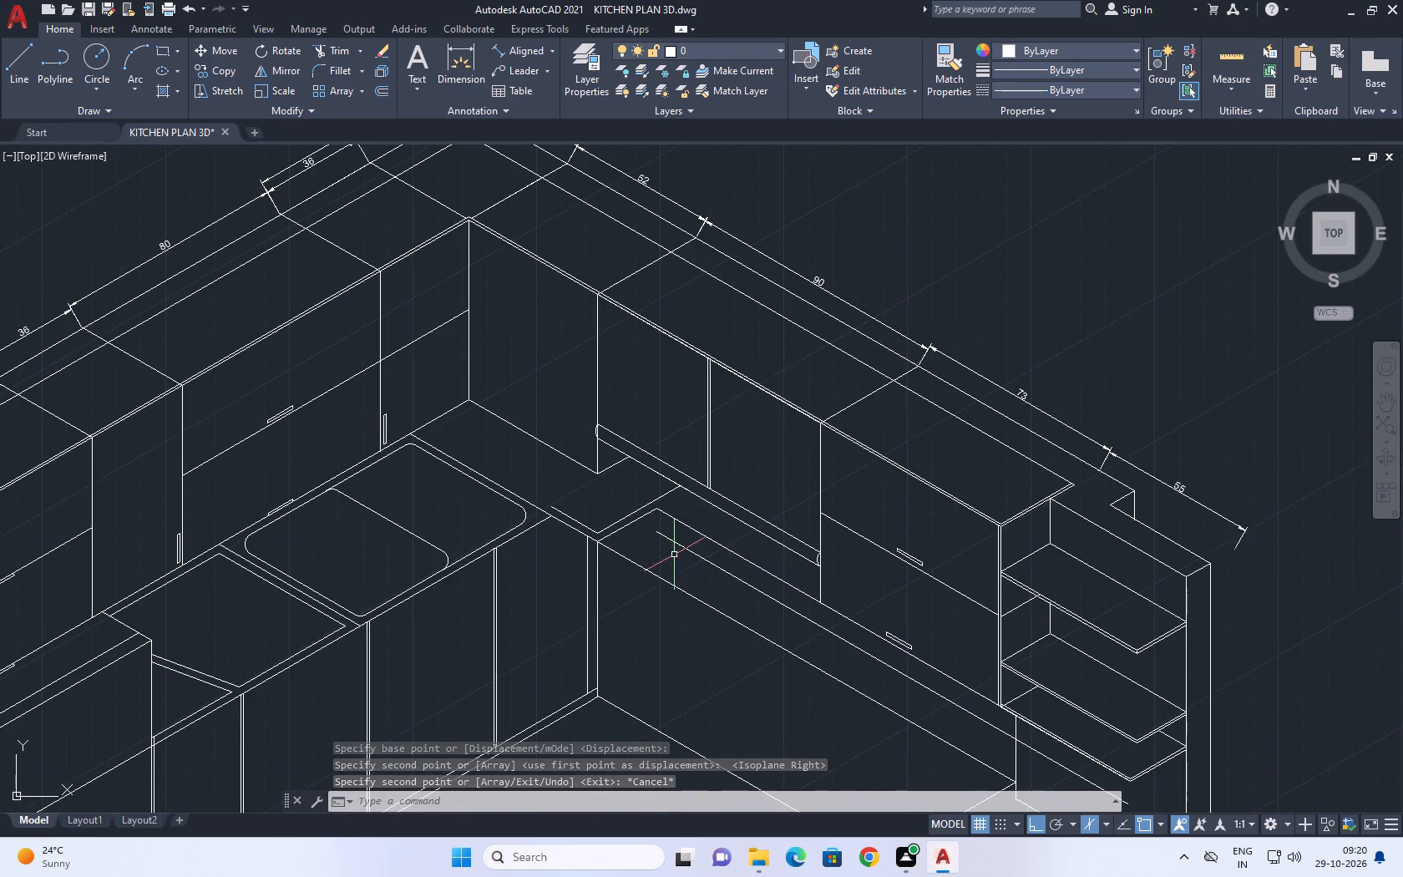
pyautogui.moveTo(797, 589); pyautogui.dragTo(752, 510, button='middle')
pyautogui.middleClick(752, 510)
pyautogui.moveTo(853, 576); pyautogui.dragTo(857, 579, button='middle')
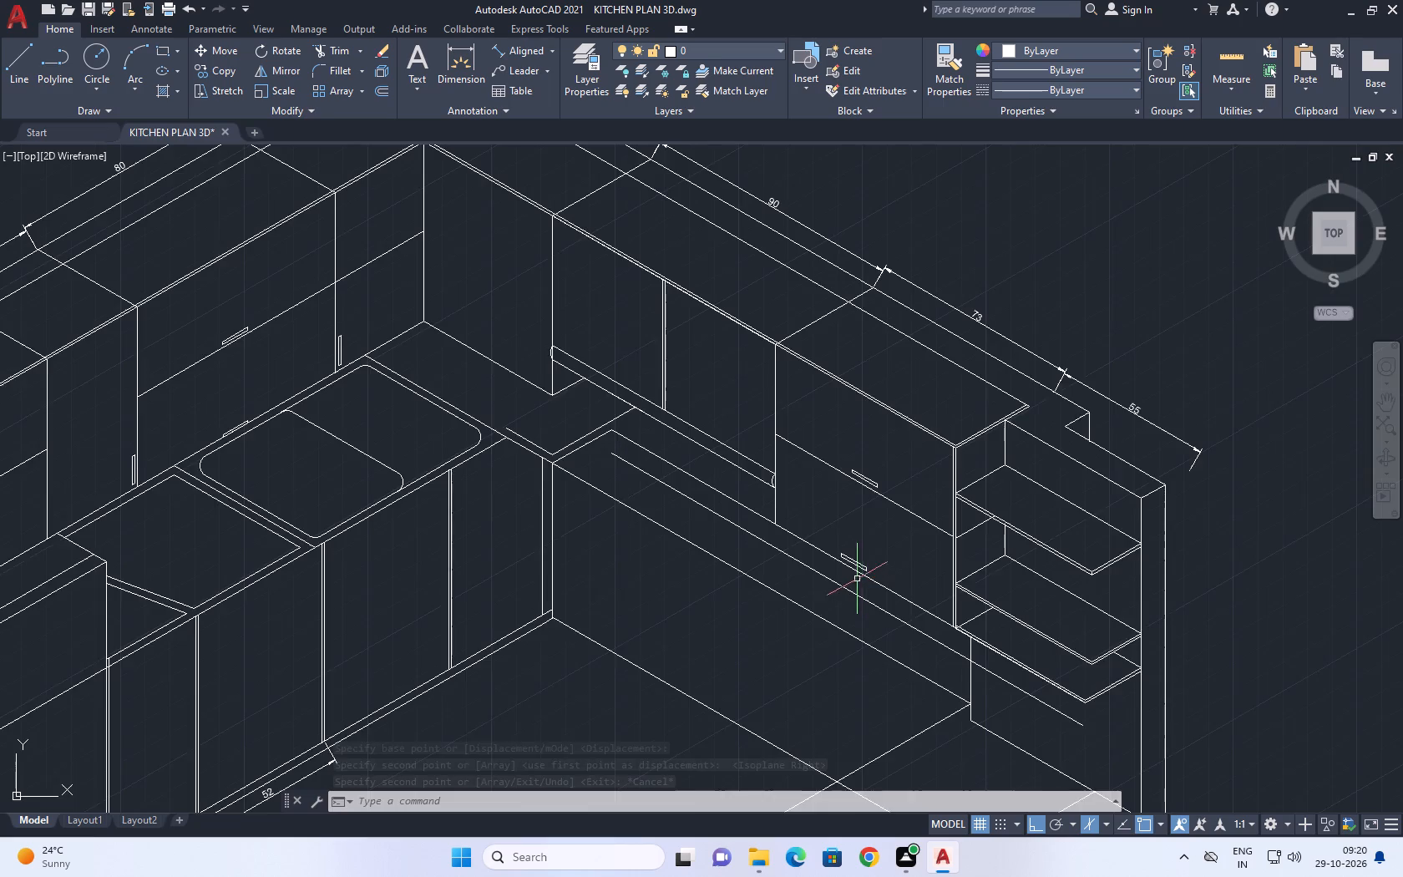
pyautogui.moveTo(857, 579); pyautogui.dragTo(713, 536, button='middle')
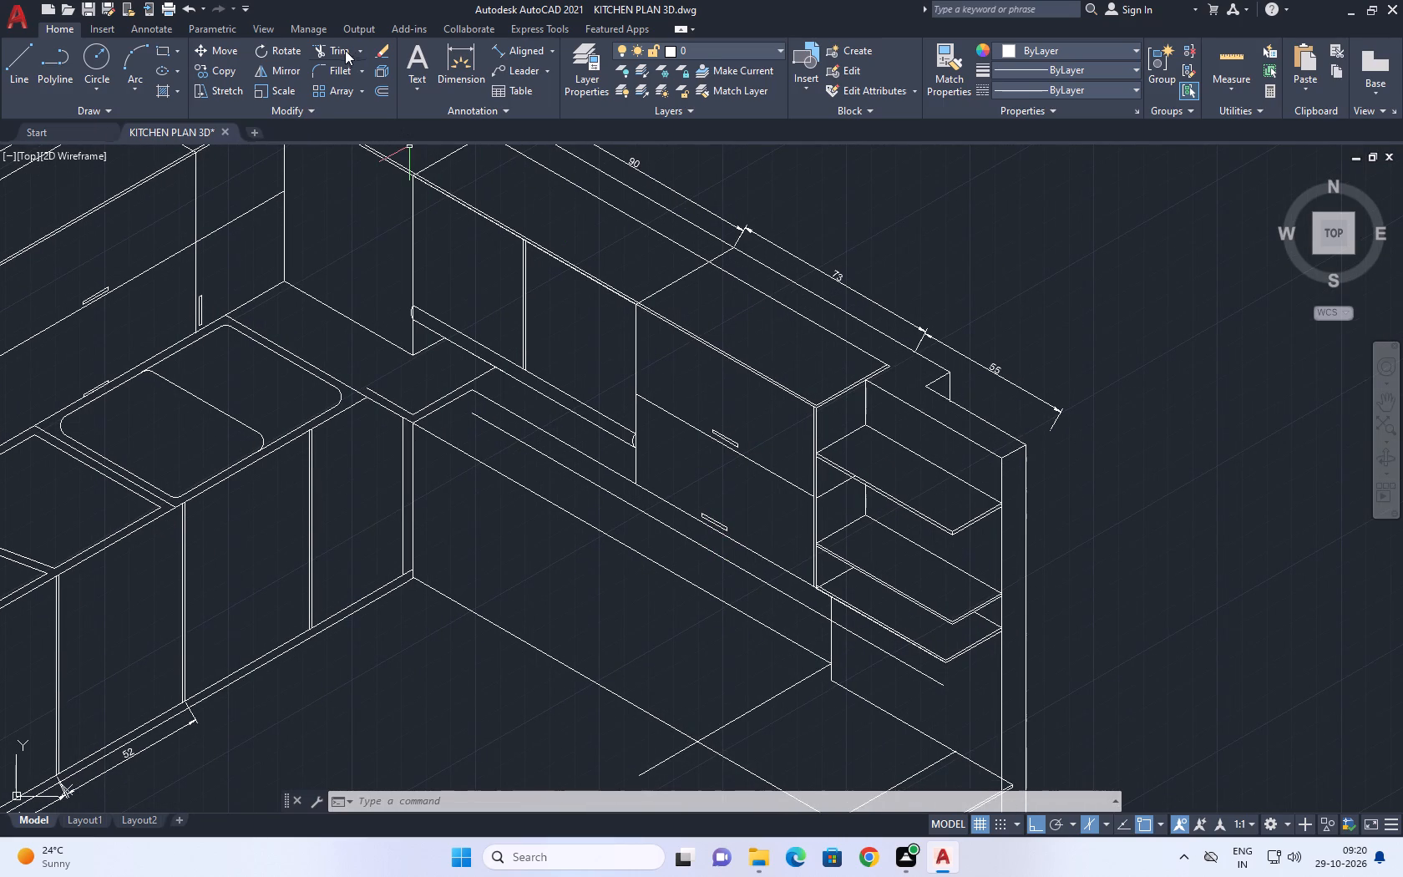
pyautogui.click(343, 47)
pyautogui.click(912, 674)
pyautogui.click(910, 660)
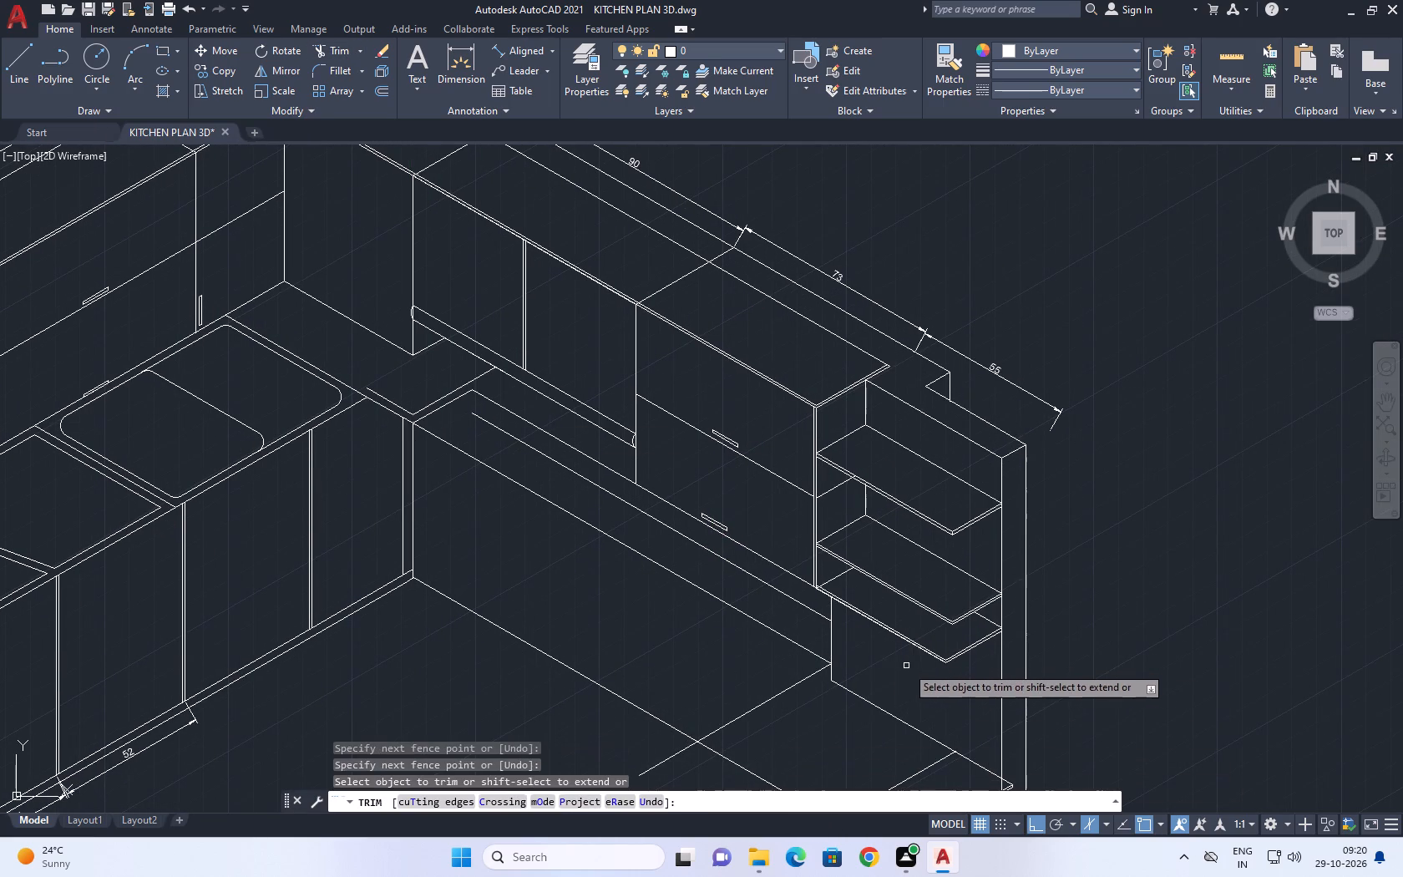
pyautogui.rightClick(875, 666)
pyautogui.click(945, 441)
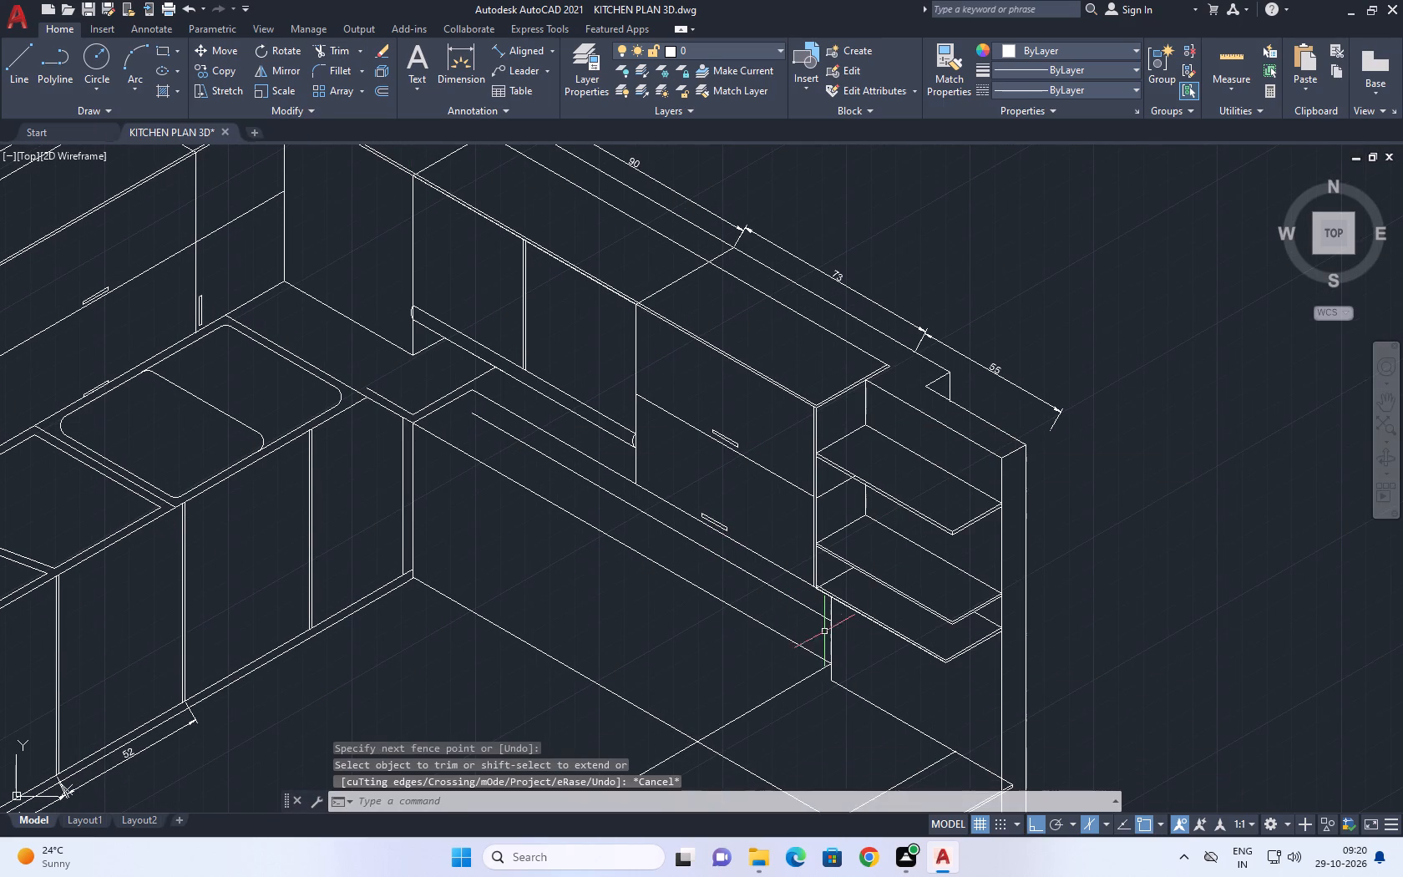
# Erase the slanted line running from the foot of the vertical line below the shelves to the double edge's end near the end wall.
pyautogui.moveTo(825, 631); pyautogui.dragTo(829, 555, button='middle')
pyautogui.middleClick(829, 555)
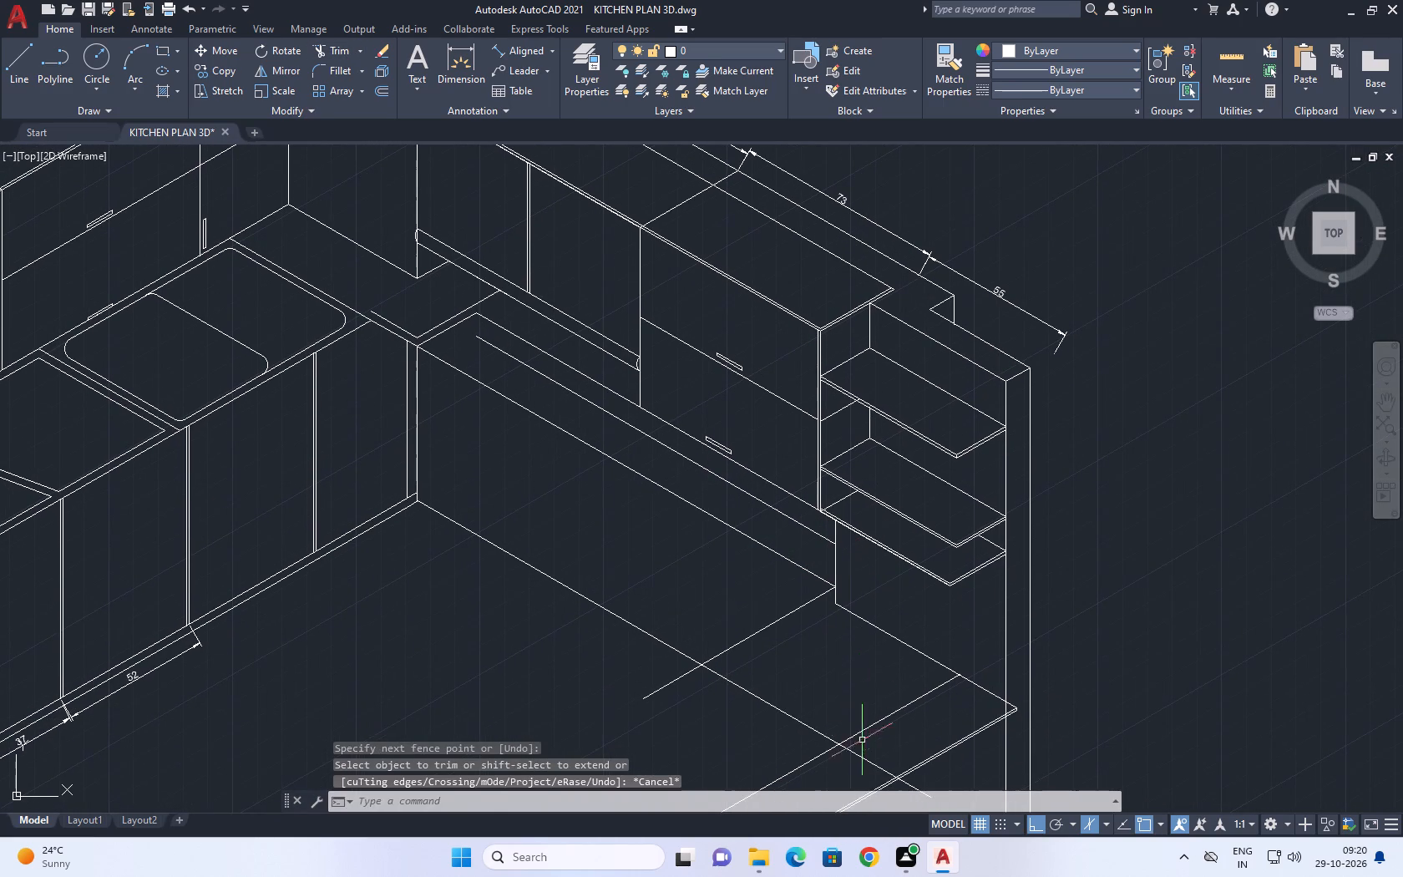
pyautogui.moveTo(908, 606); pyautogui.dragTo(878, 520, button='middle')
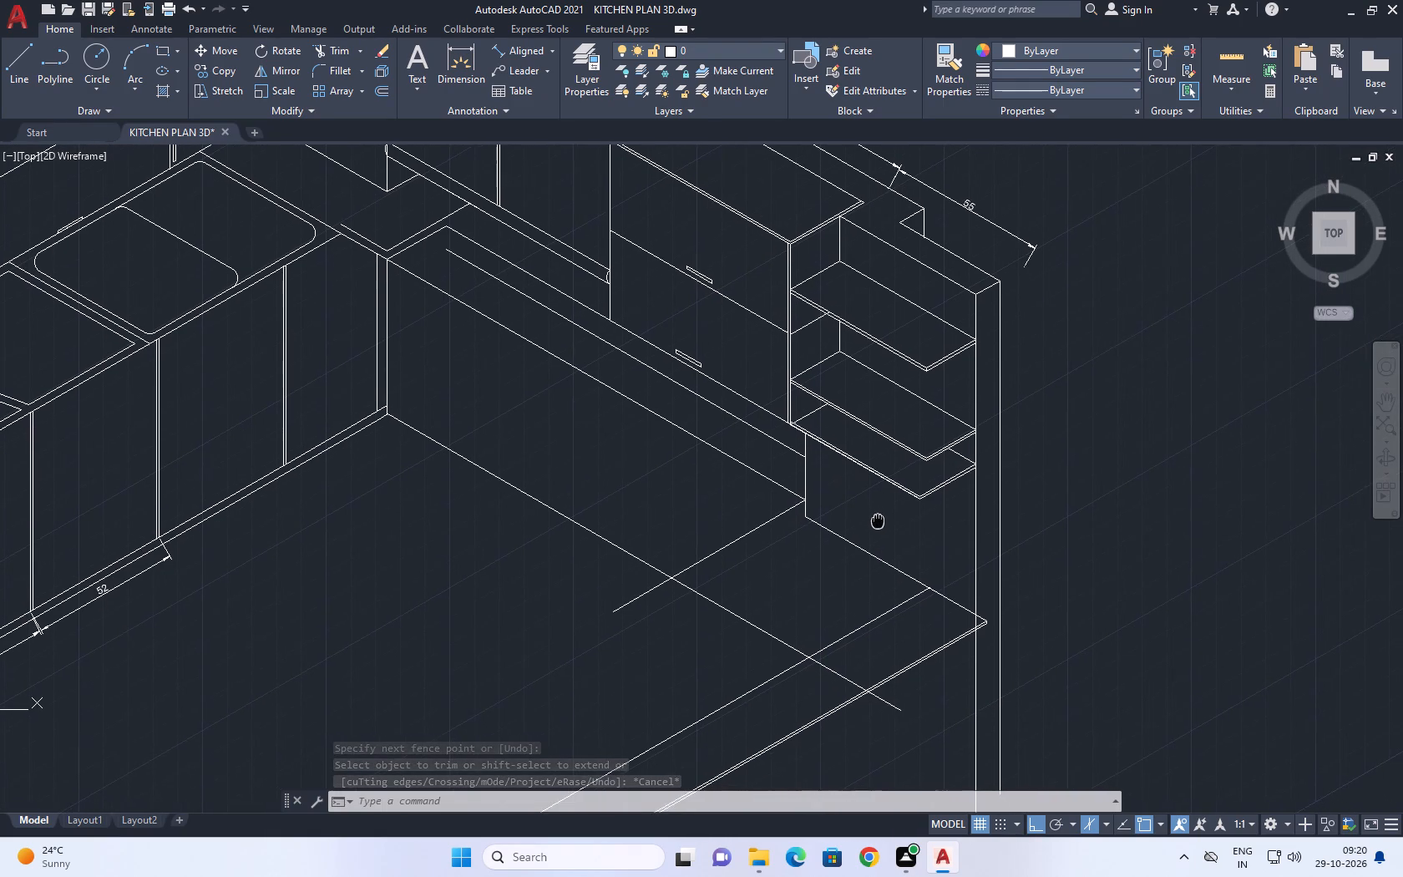
pyautogui.moveTo(878, 520); pyautogui.dragTo(876, 519, button='middle')
pyautogui.middleClick(874, 518)
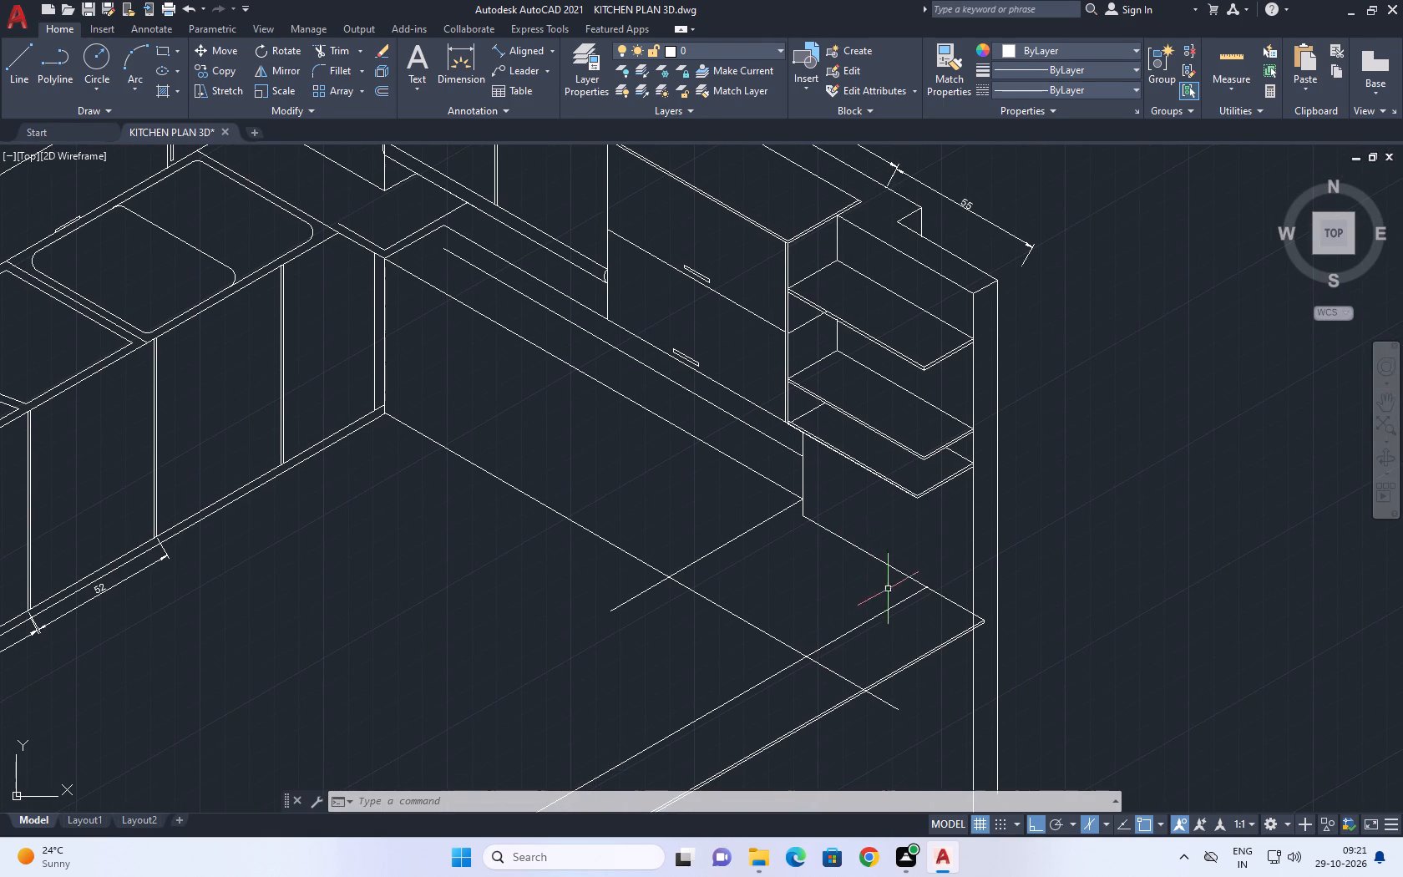
pyautogui.click(868, 535)
pyautogui.click(838, 553)
pyautogui.moveTo(1040, 489); pyautogui.dragTo(1036, 476, button='right')
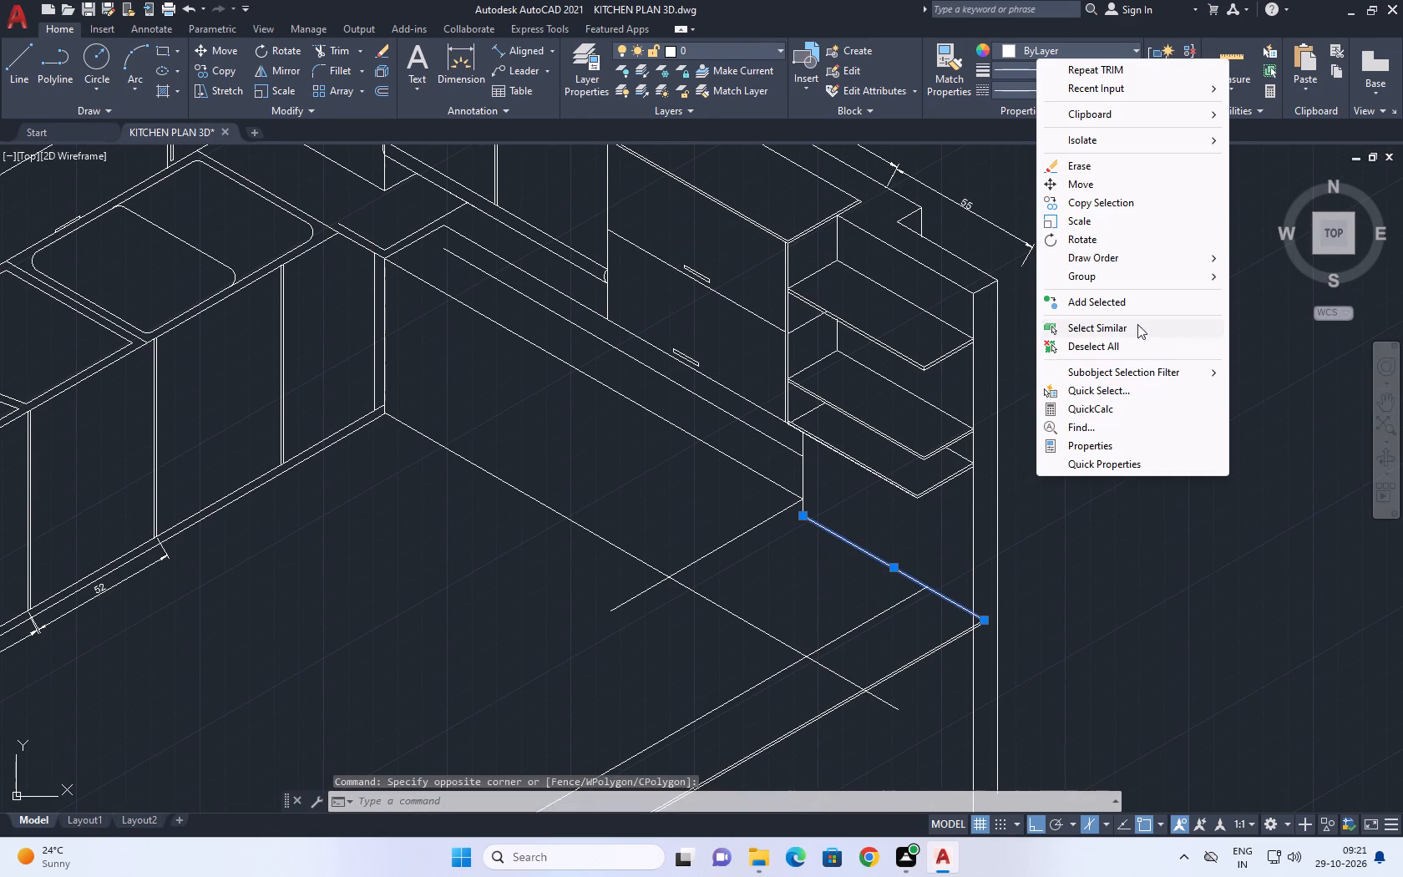
pyautogui.click(1094, 164)
# Stretch the lower end of the vertical line below the open shelves up to the end of the copied line.
pyautogui.scroll(2, 811, 498)
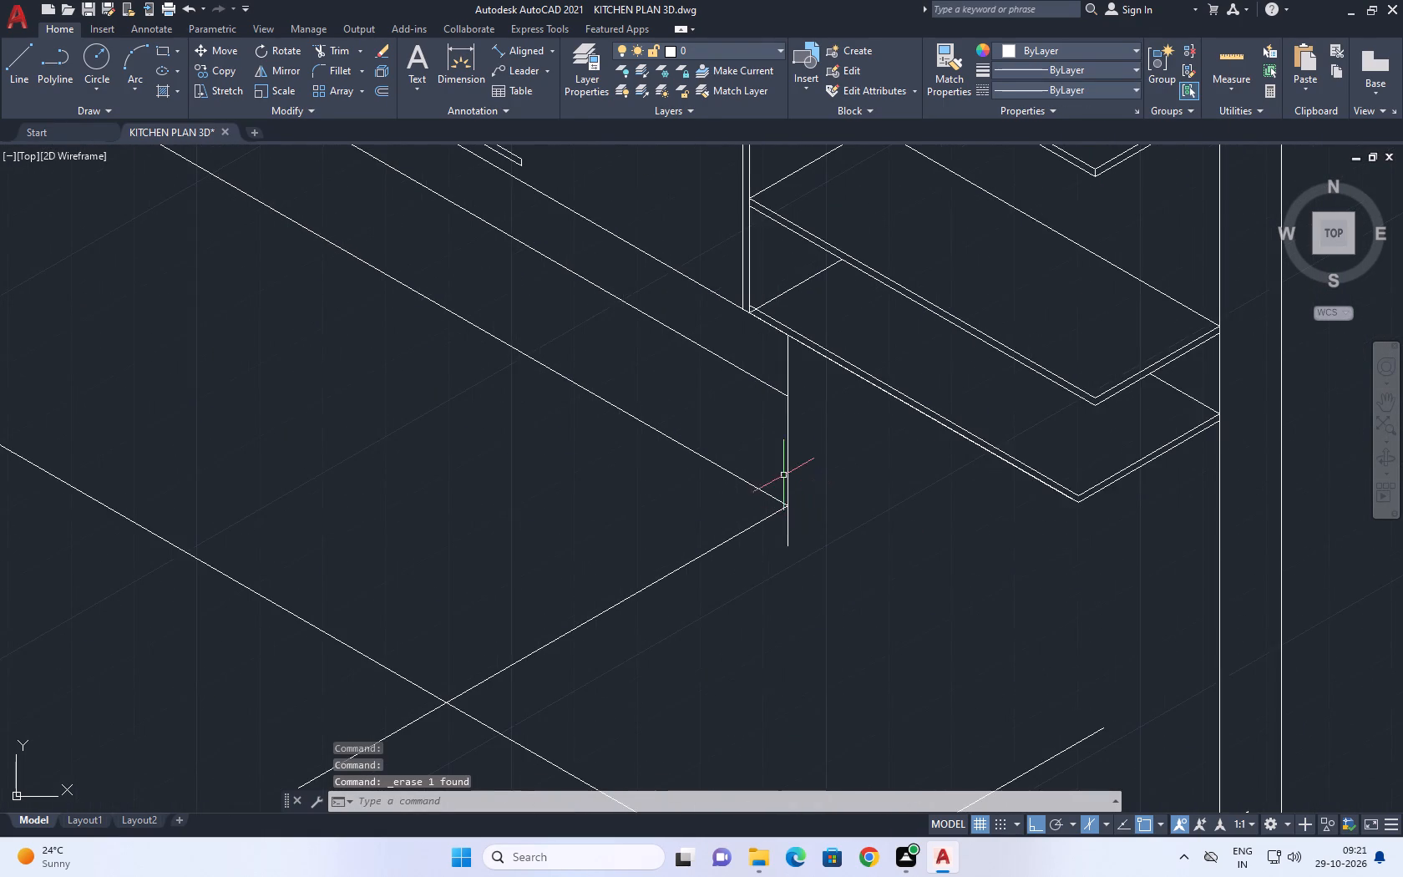
pyautogui.scroll(1, 783, 467)
pyautogui.click(793, 457)
pyautogui.click(786, 442)
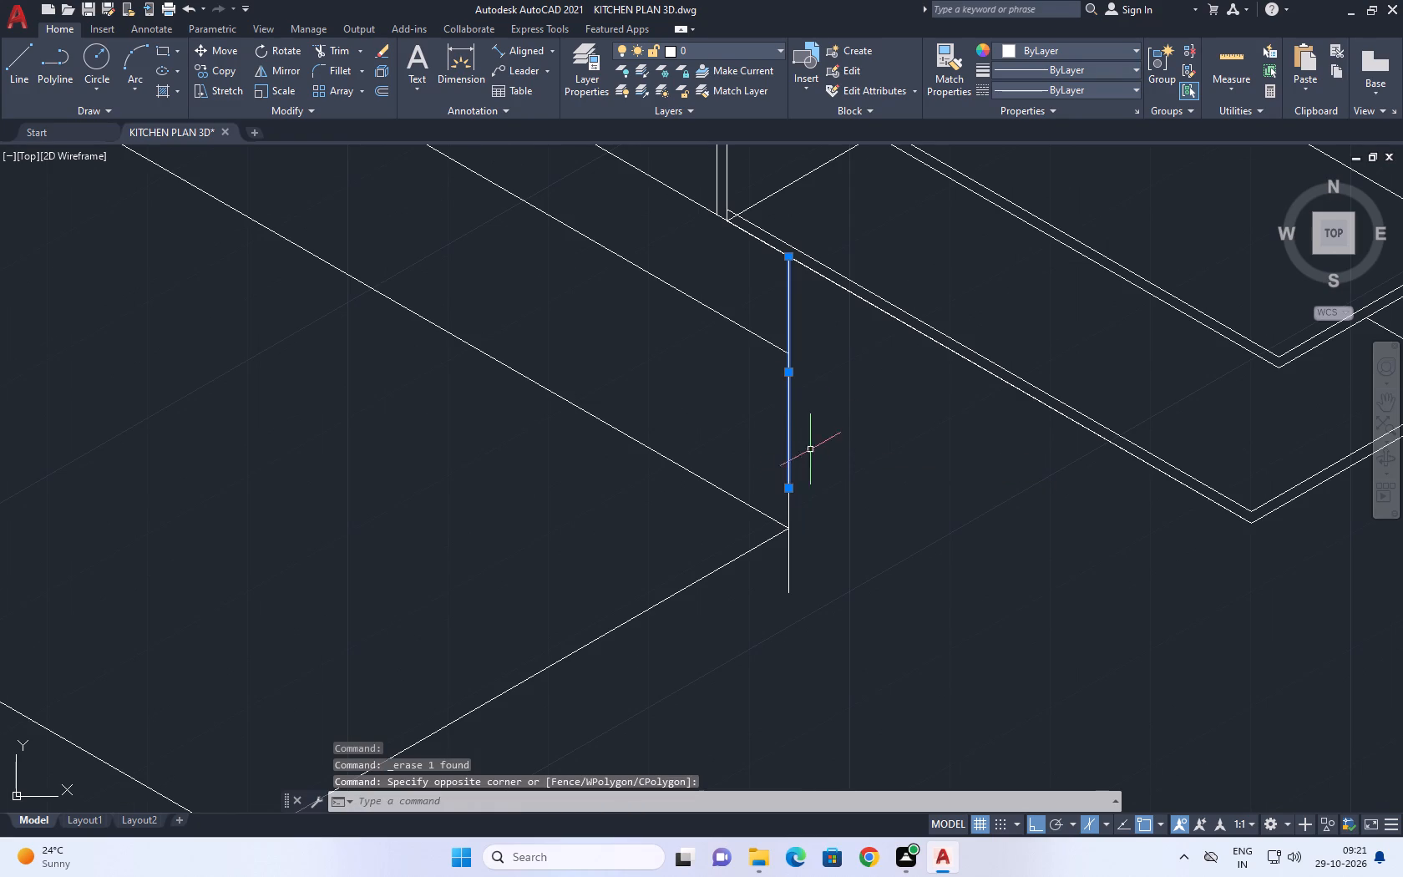
pyautogui.click(790, 489)
pyautogui.click(784, 348)
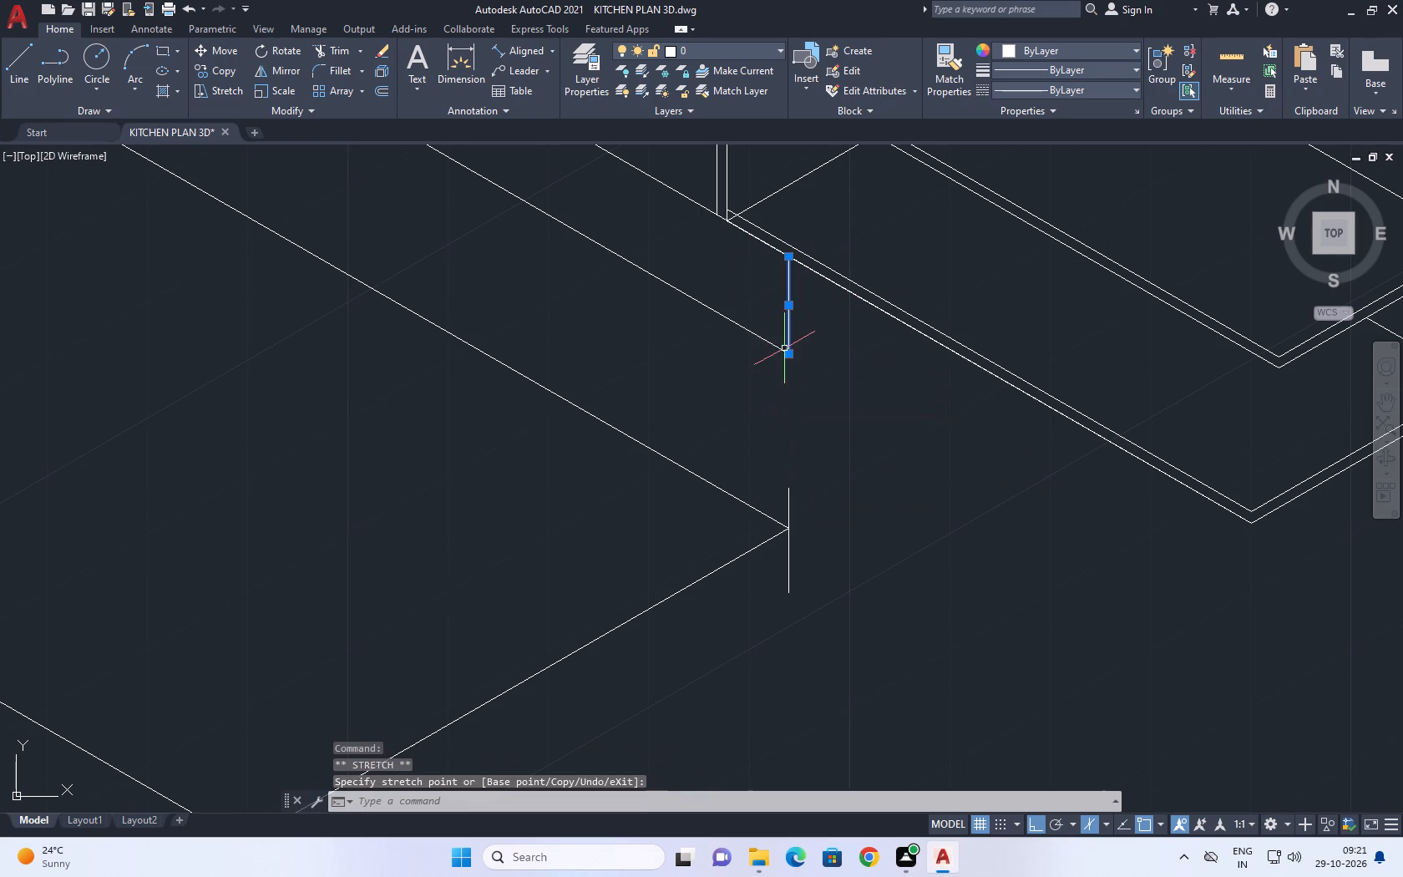
pyautogui.scroll(2, 798, 361)
pyautogui.moveTo(845, 360); pyautogui.dragTo(839, 344, button='right')
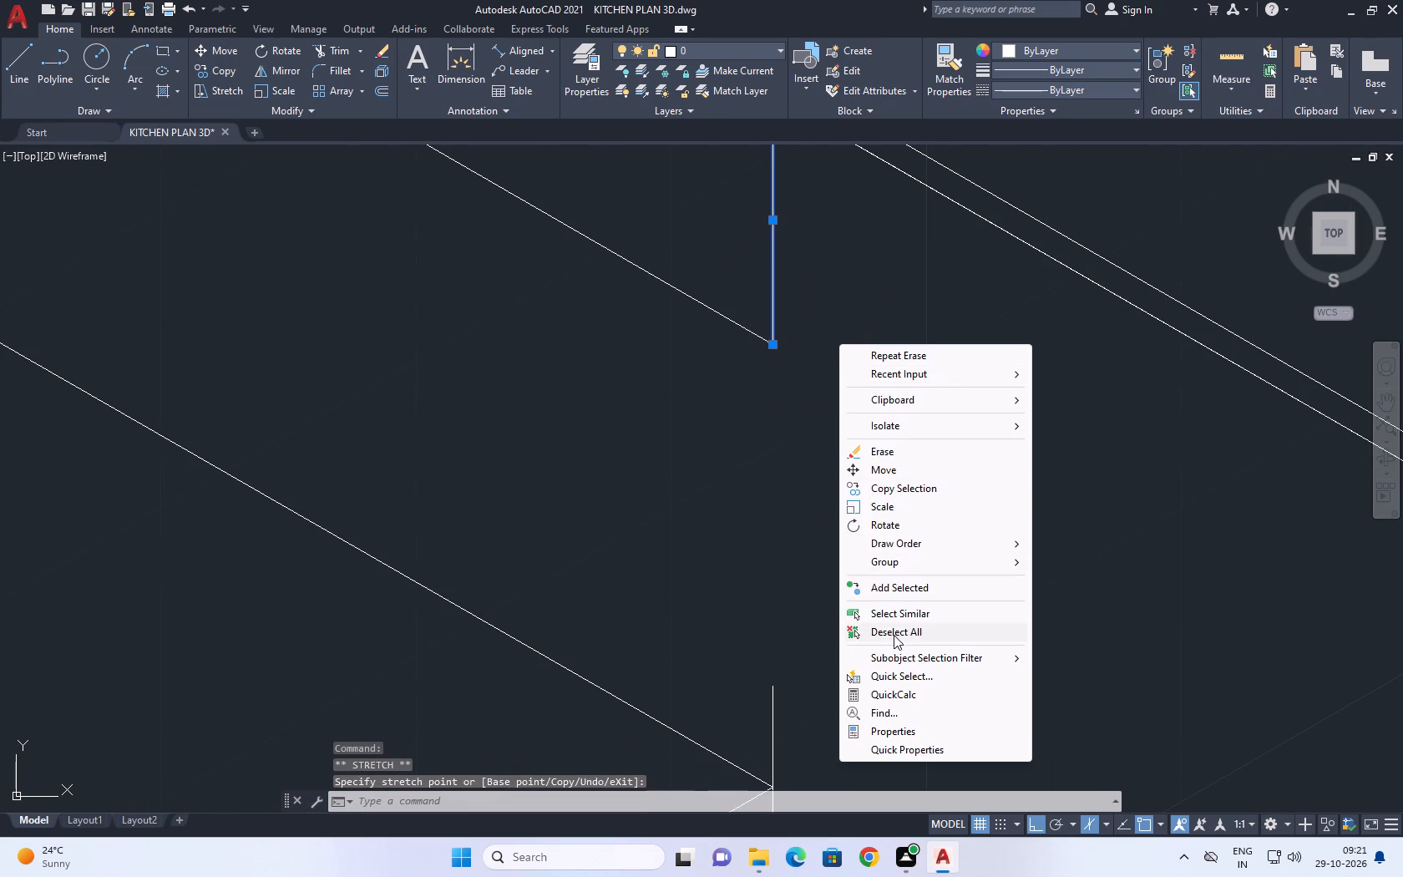
pyautogui.click(895, 635)
# Move the remaining lower vertical segment up so its top meets the end of the copied line.
pyautogui.scroll(-3, 808, 464)
pyautogui.click(800, 521)
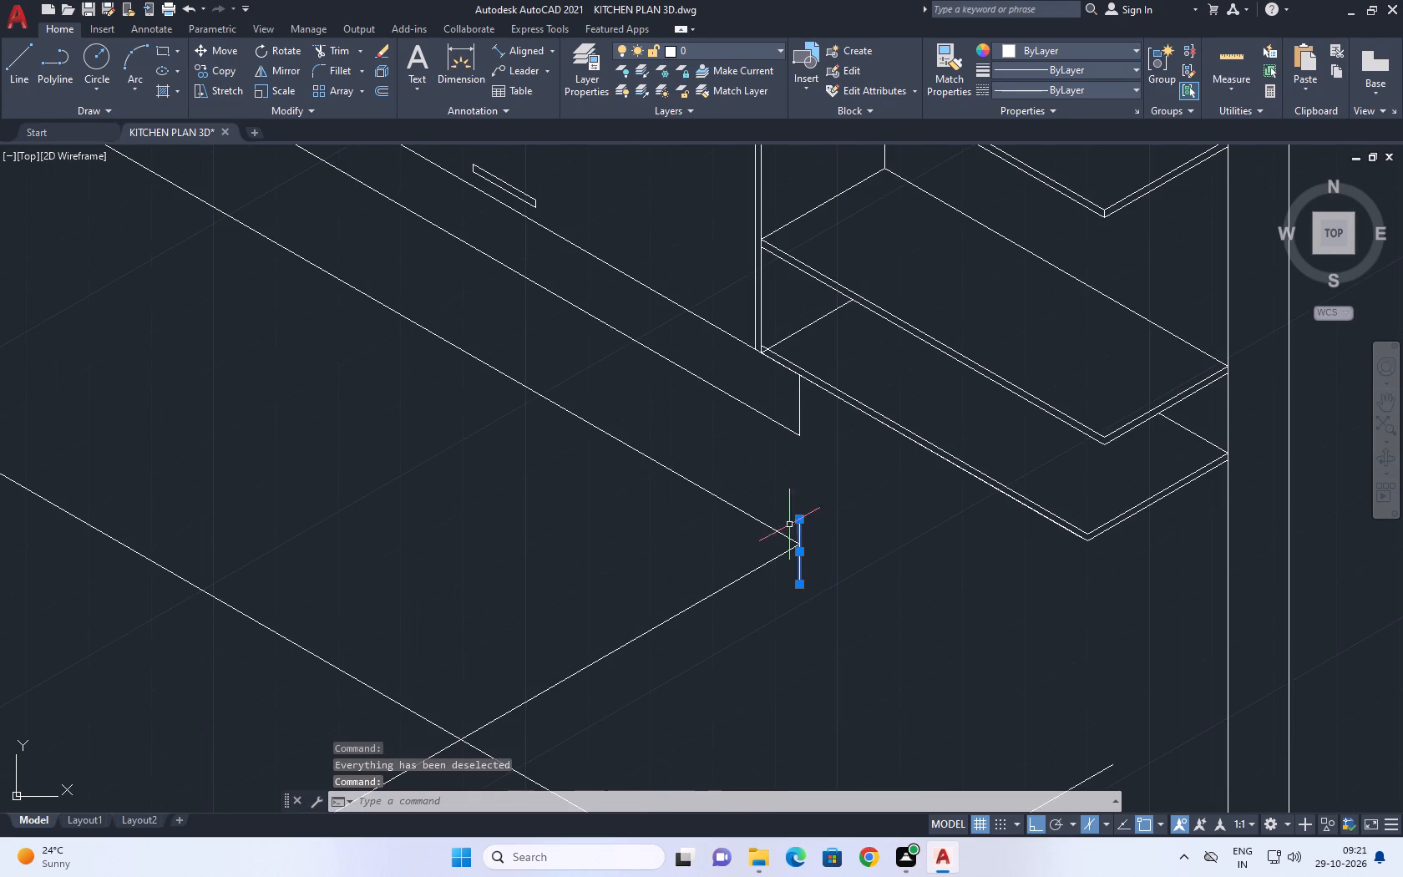
pyautogui.click(216, 55)
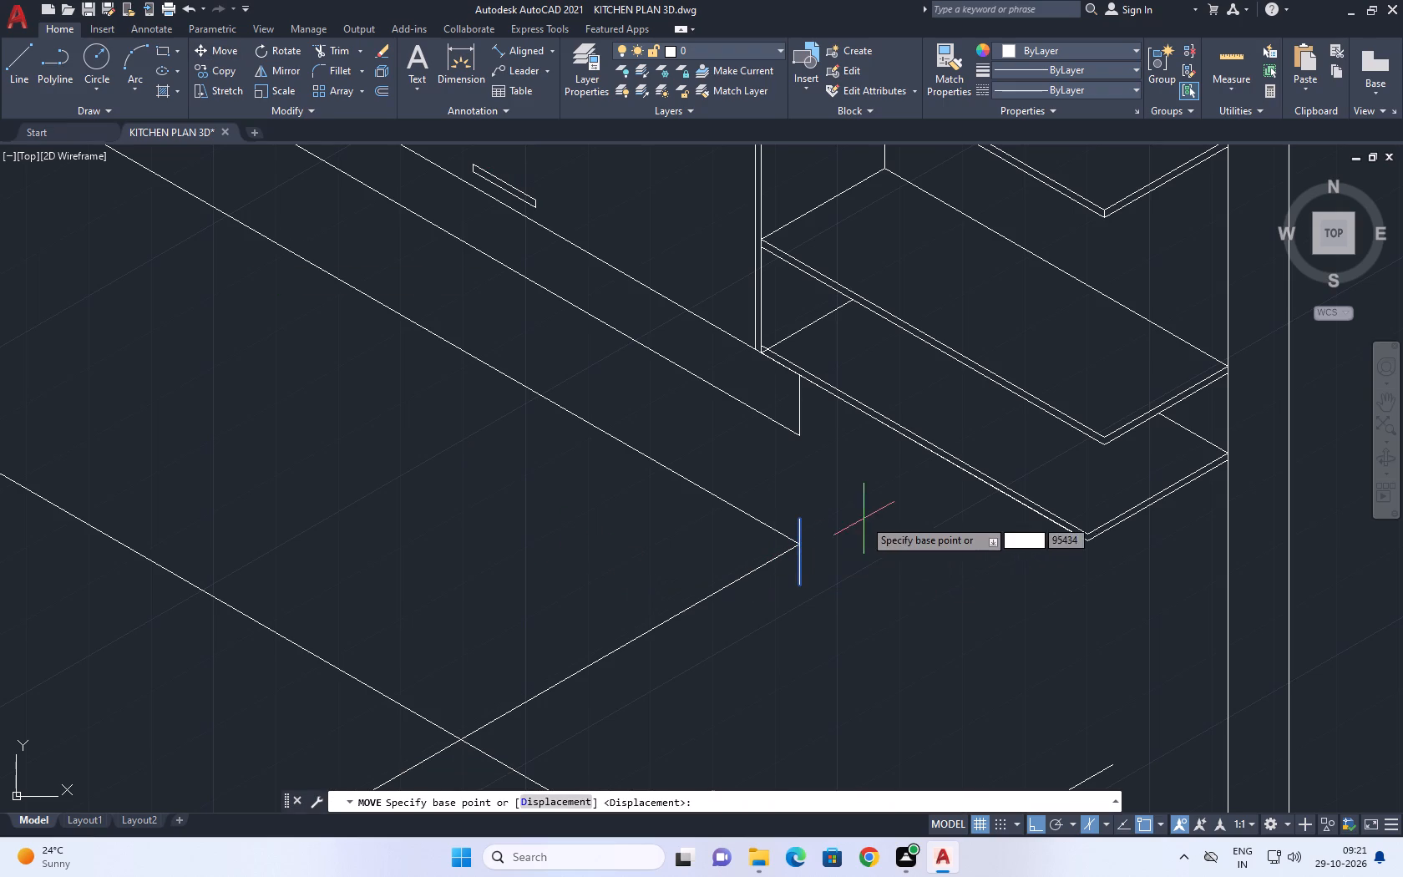
pyautogui.click(799, 515)
pyautogui.click(796, 431)
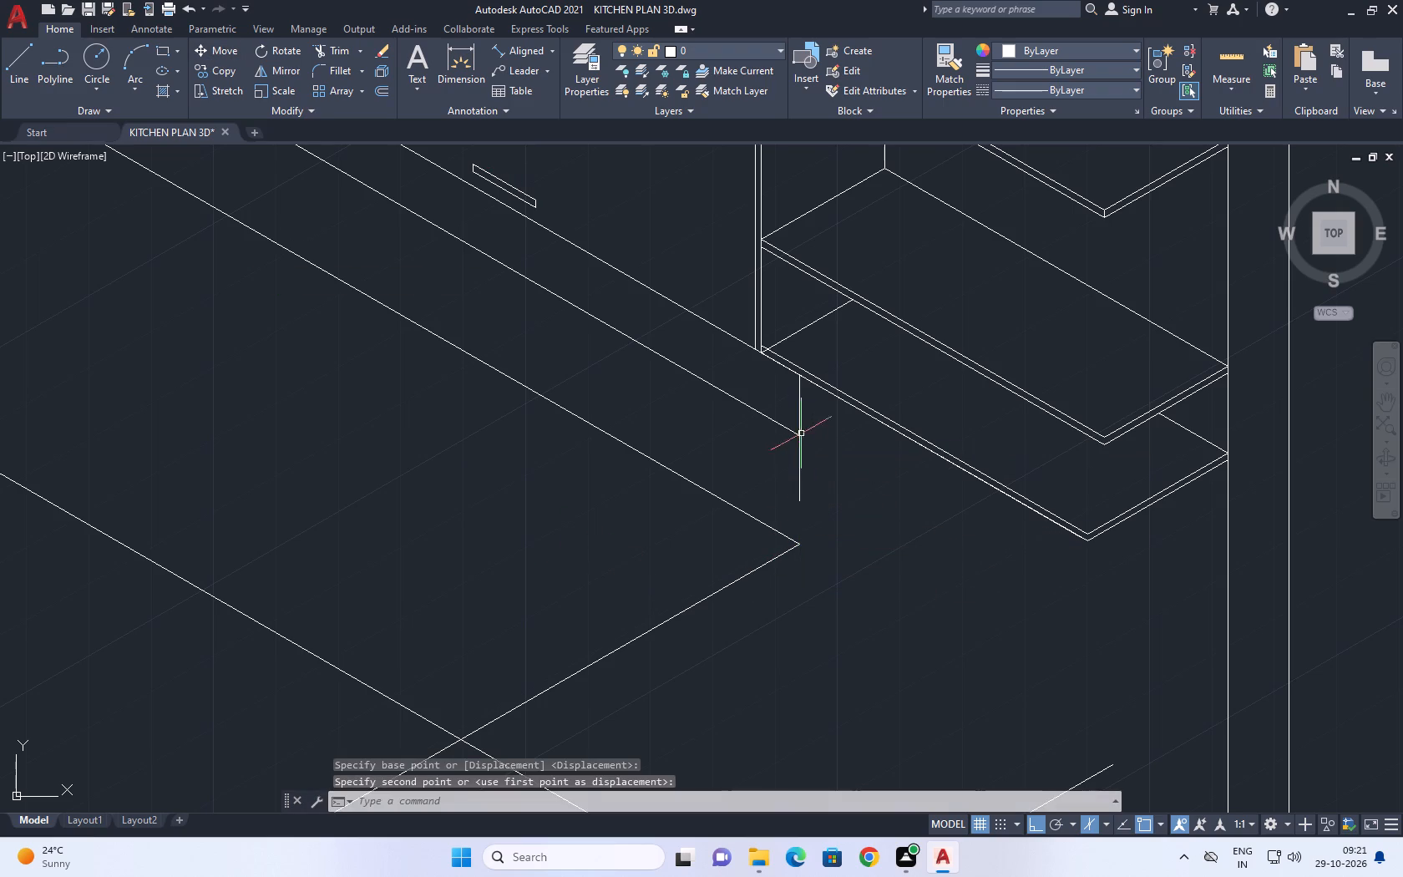
pyautogui.scroll(2, 798, 445)
pyautogui.moveTo(817, 379); pyautogui.dragTo(815, 371)
pyautogui.click(791, 337)
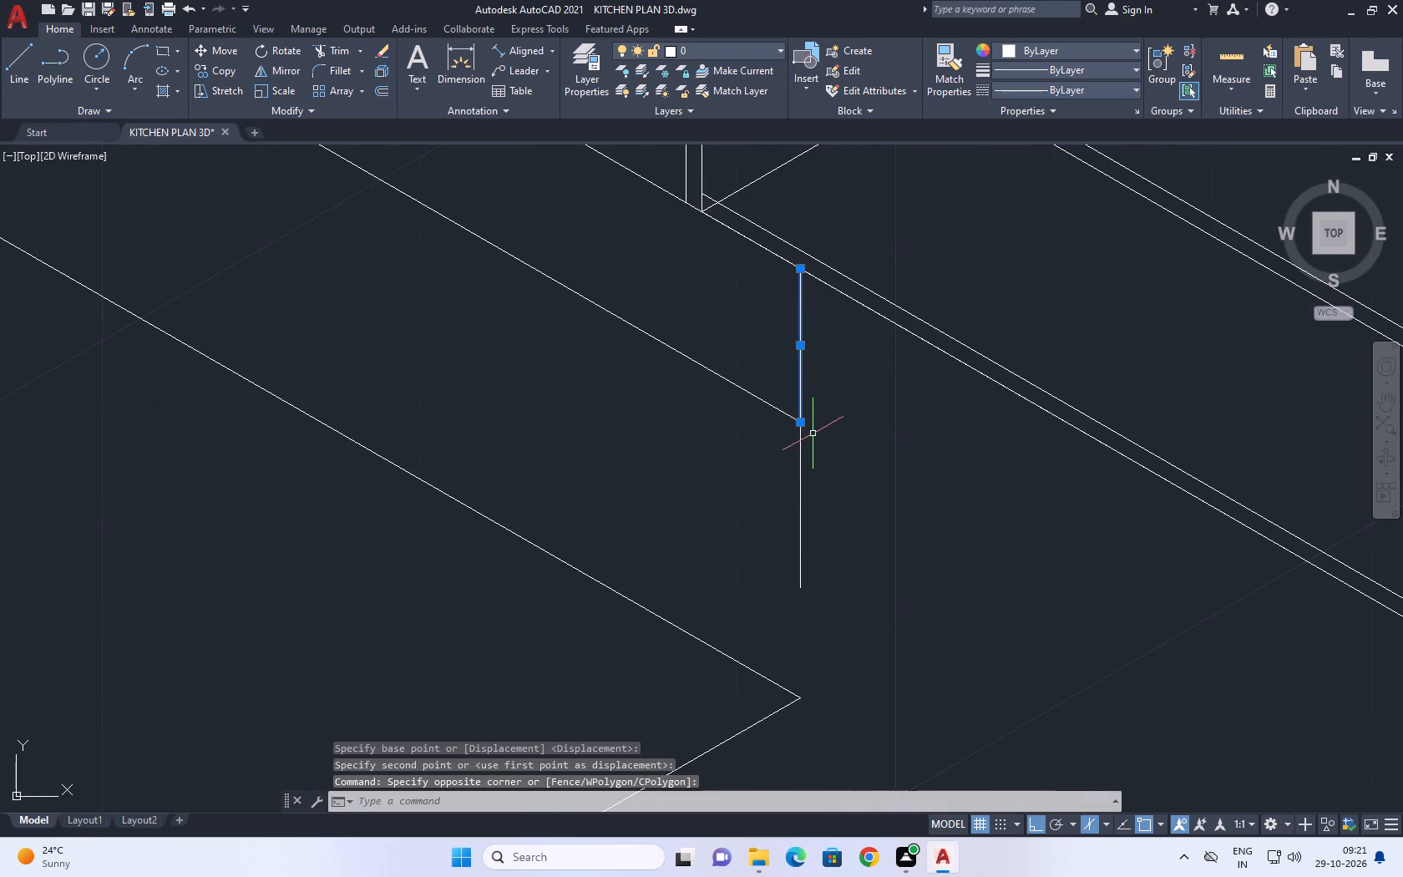
pyautogui.rightClick(818, 430)
pyautogui.click(901, 301)
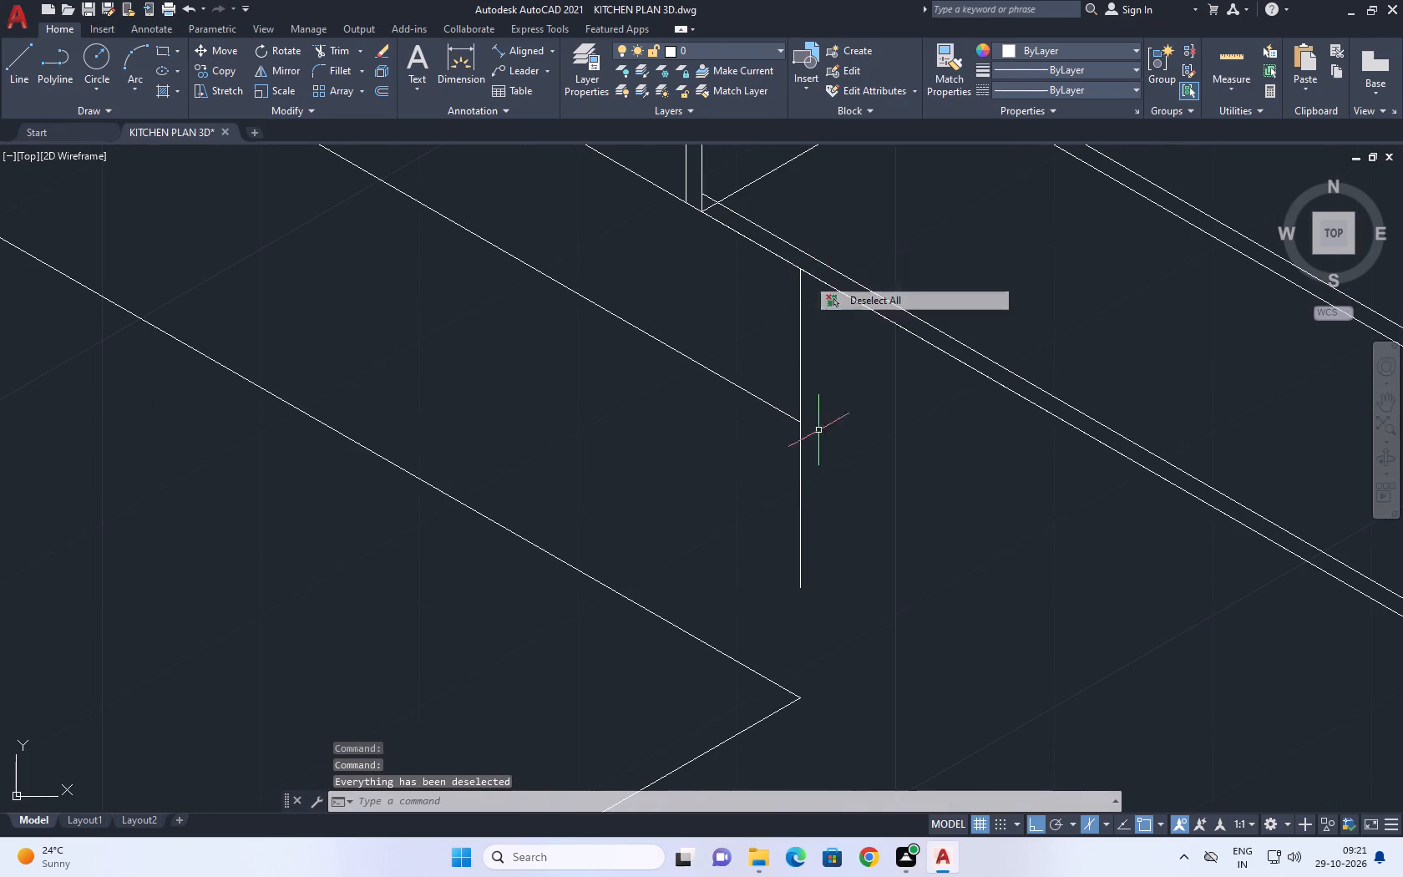
# Draw an isometric line about 88 long at 330° from the foot of the vertical line below the shelves past the end wall.
pyautogui.moveTo(848, 435); pyautogui.dragTo(791, 430, button='middle')
pyautogui.scroll(-1, 802, 426)
pyautogui.click(22, 65)
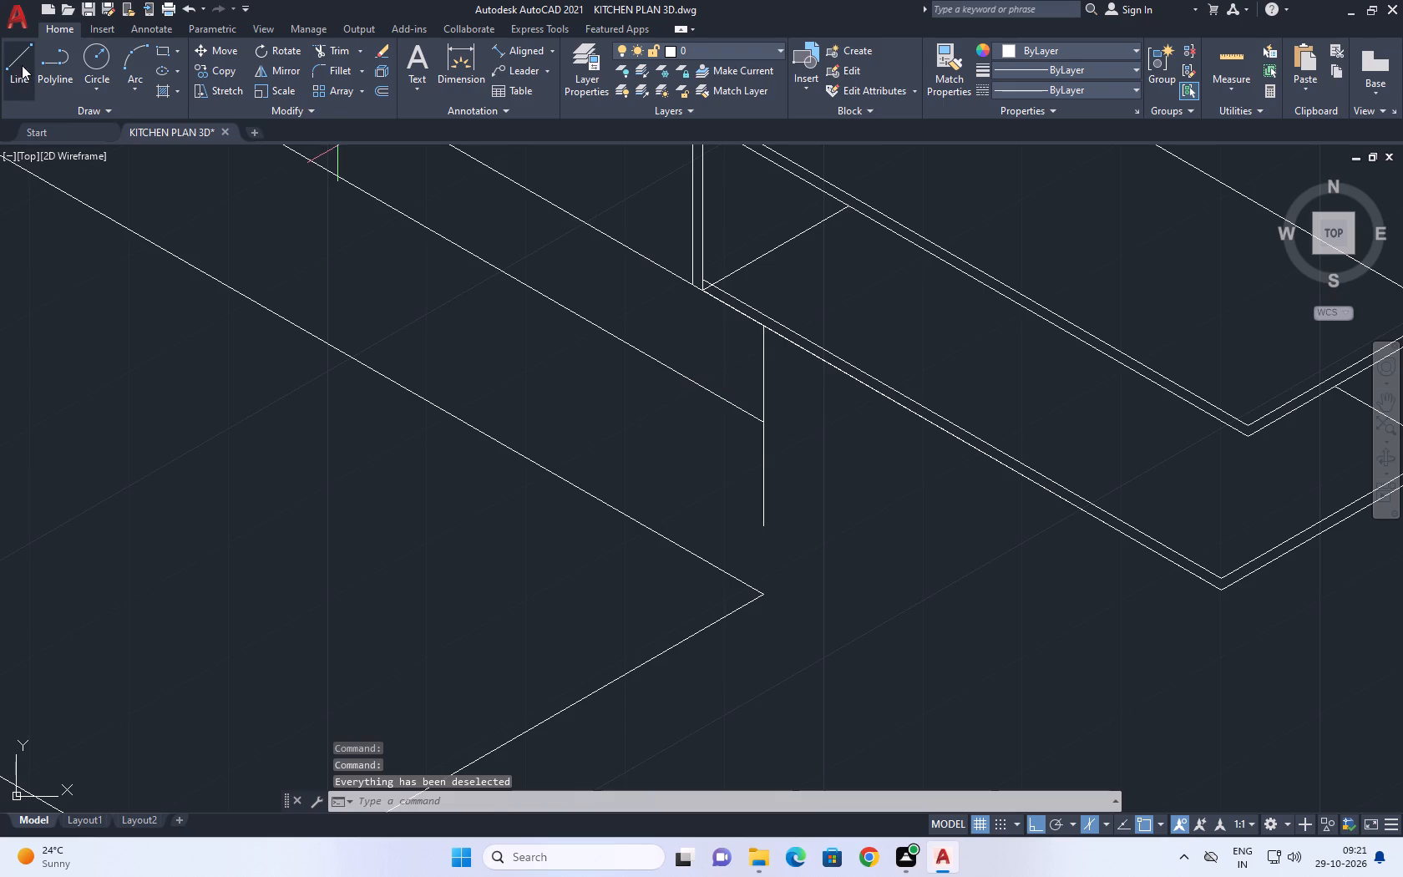
pyautogui.click(766, 519)
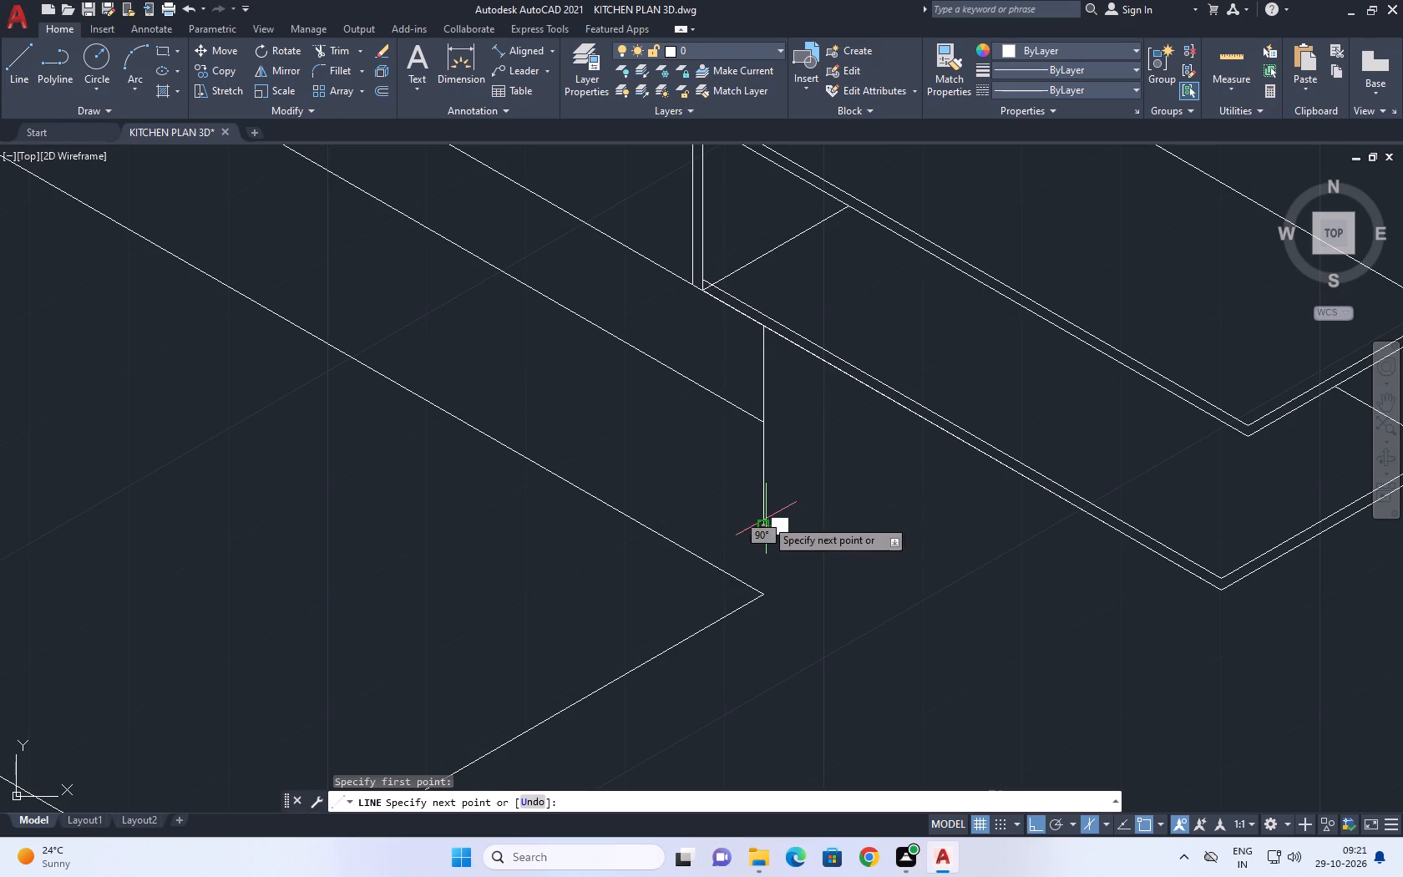
pyautogui.moveTo(963, 619); pyautogui.dragTo(698, 518, button='middle')
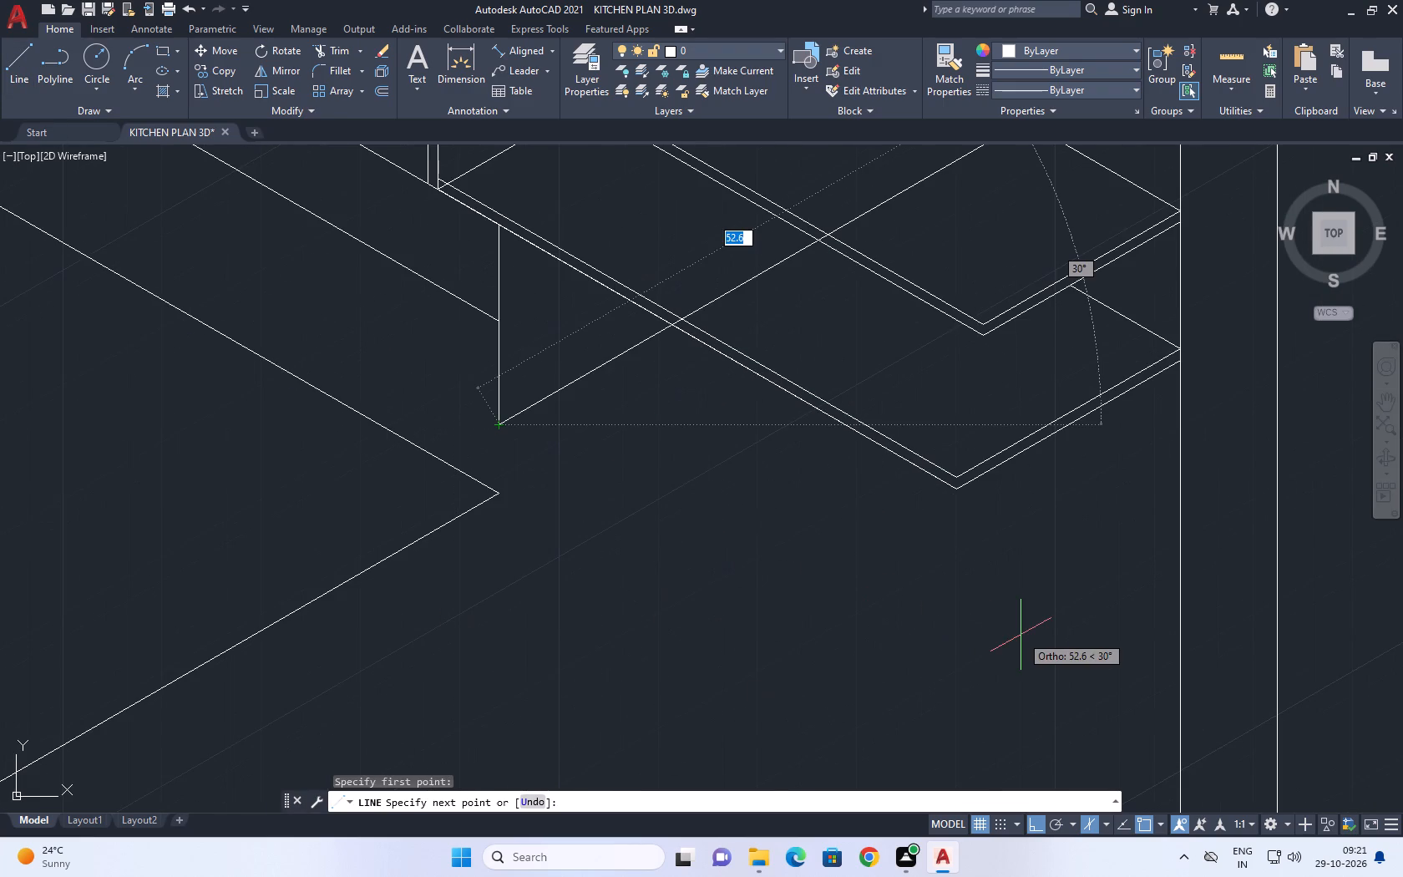
pyautogui.press('F5')
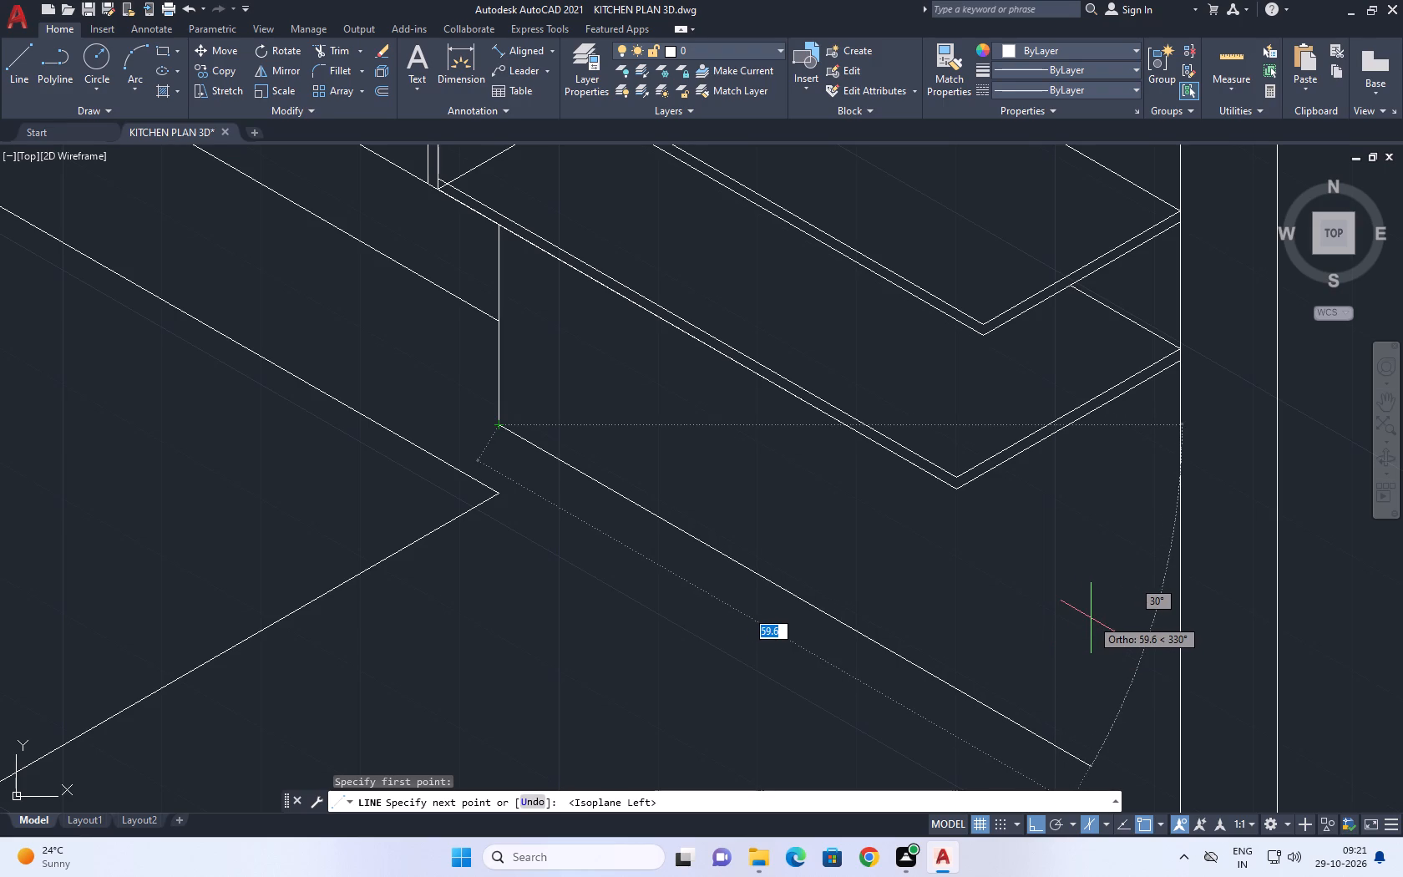
pyautogui.scroll(-1, 1031, 593)
pyautogui.moveTo(1027, 589); pyautogui.dragTo(998, 550, button='middle')
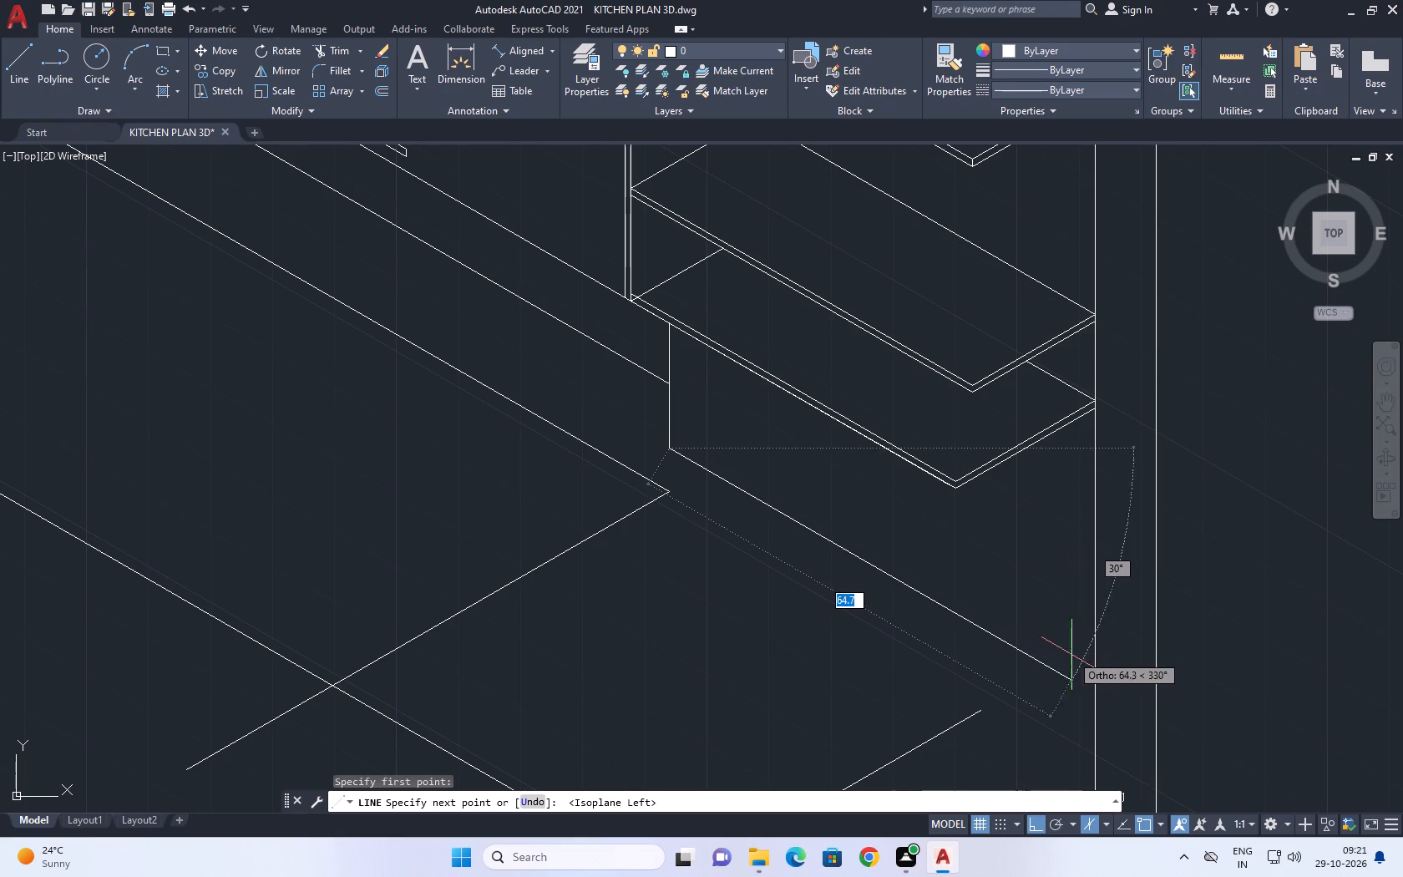
pyautogui.moveTo(1094, 687); pyautogui.dragTo(1006, 573, button='middle')
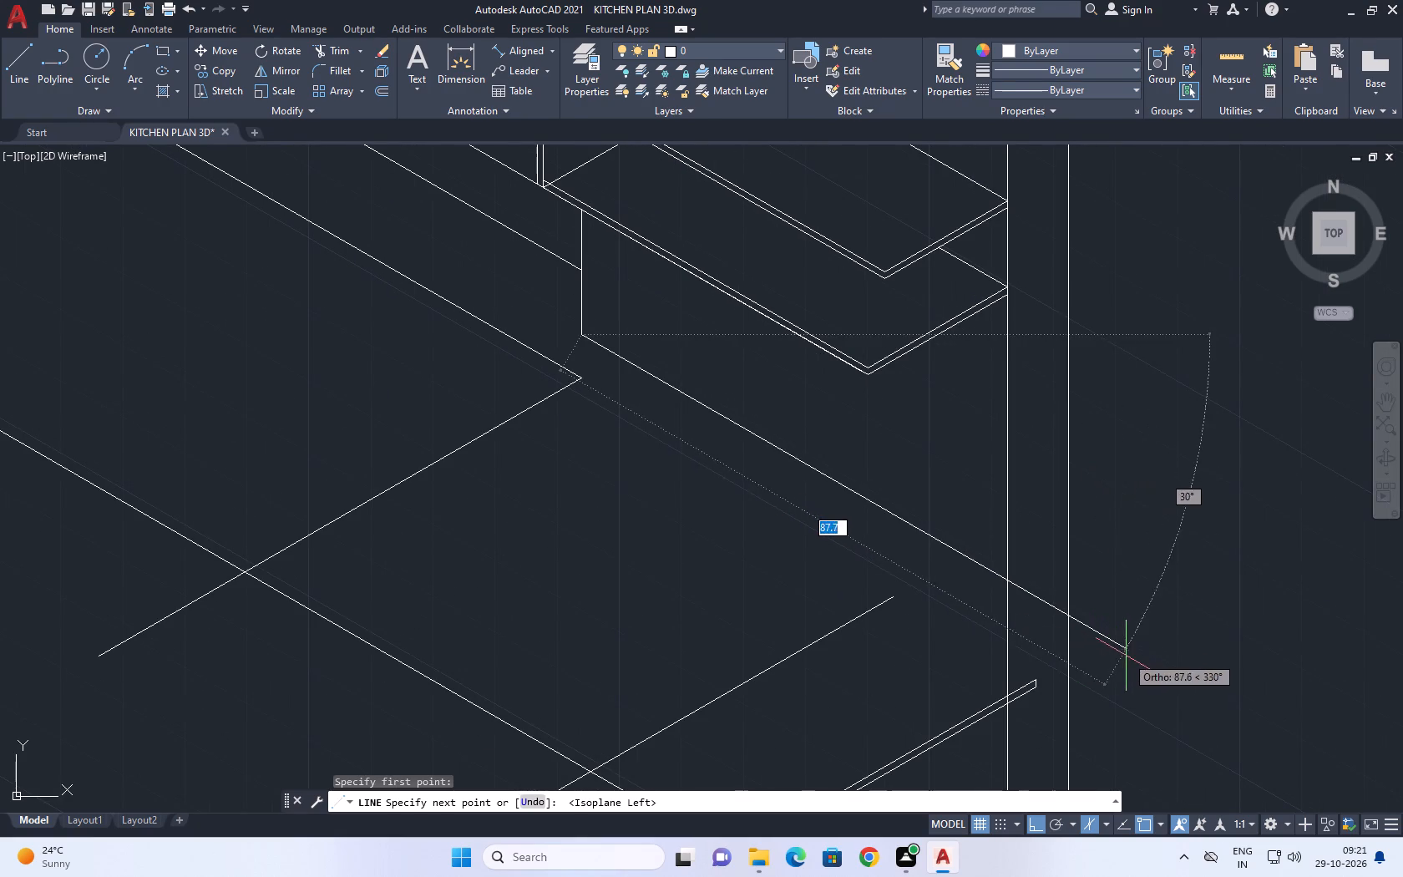
pyautogui.click(1129, 658)
pyautogui.moveTo(1172, 568); pyautogui.dragTo(1167, 558, button='right')
pyautogui.moveTo(1208, 587); pyautogui.dragTo(1214, 578)
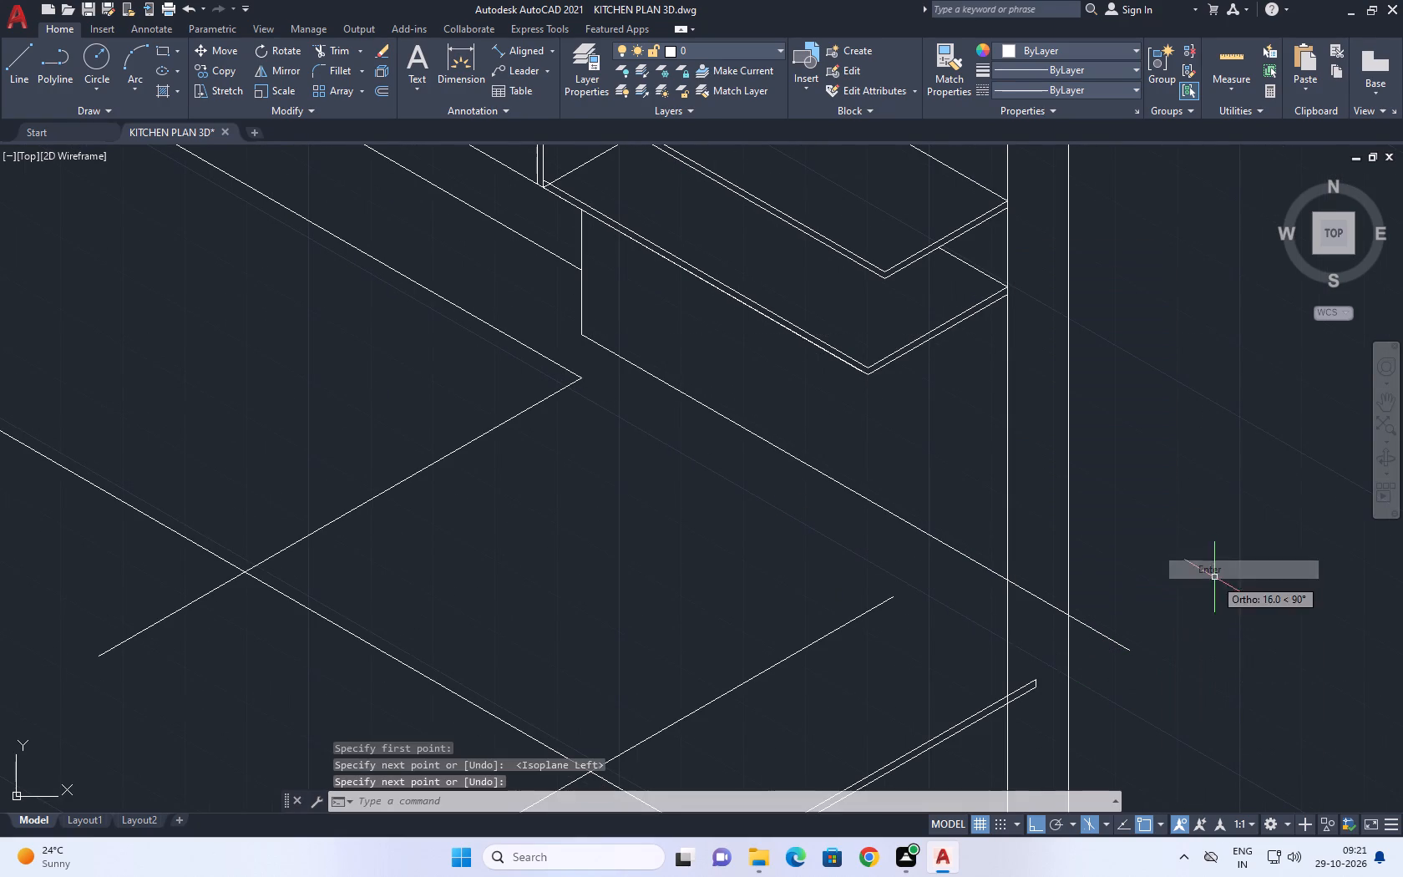
# Trim the new isometric line where it extends past the inner edge of the end wall.
pyautogui.click(340, 52)
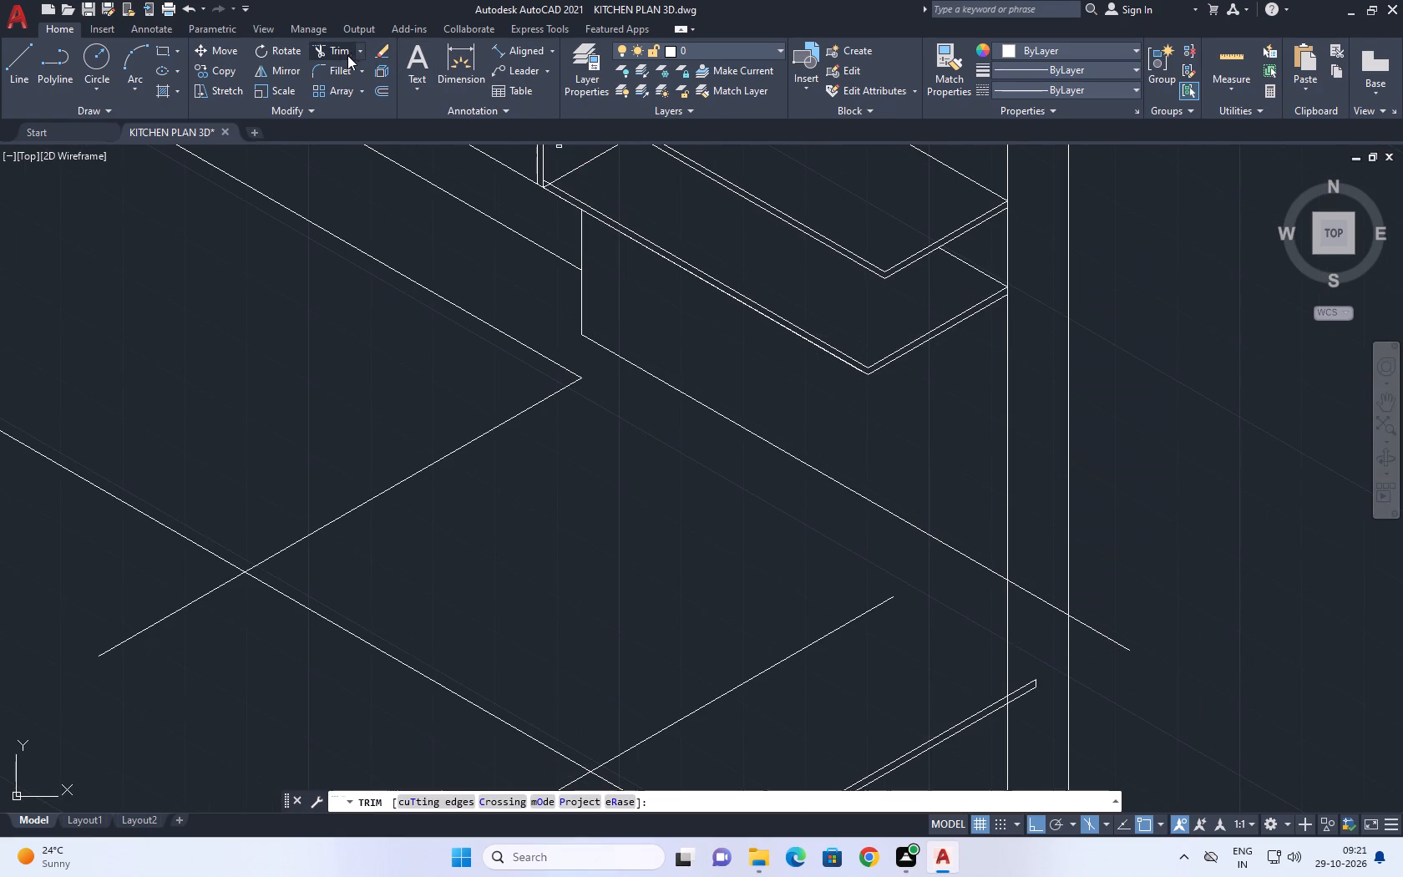
pyautogui.click(1039, 580)
pyautogui.click(1031, 614)
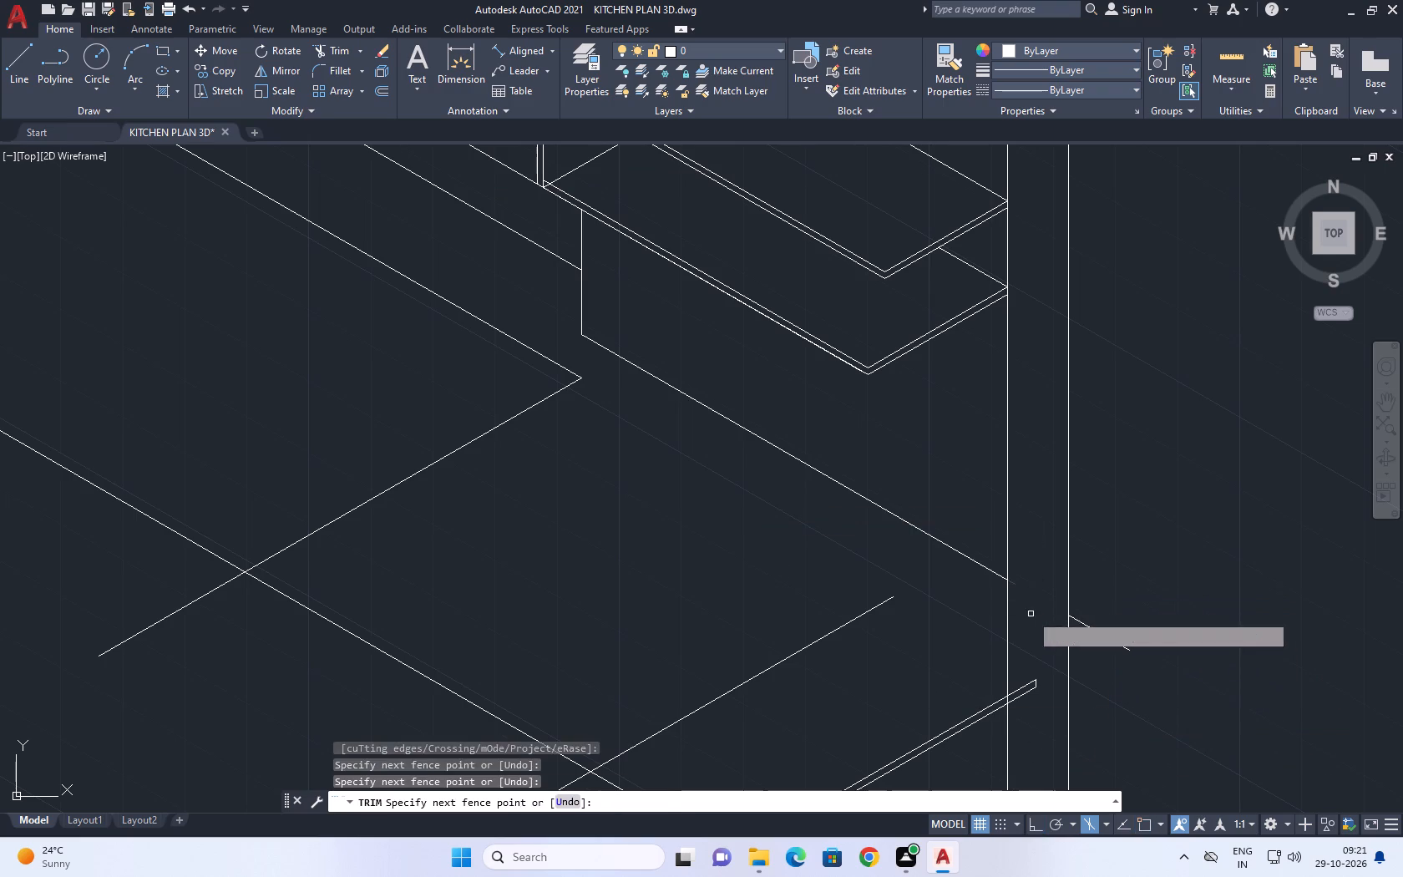
pyautogui.moveTo(1114, 605); pyautogui.dragTo(1112, 616)
pyautogui.click(1103, 645)
pyautogui.rightClick(1123, 574)
pyautogui.click(1192, 605)
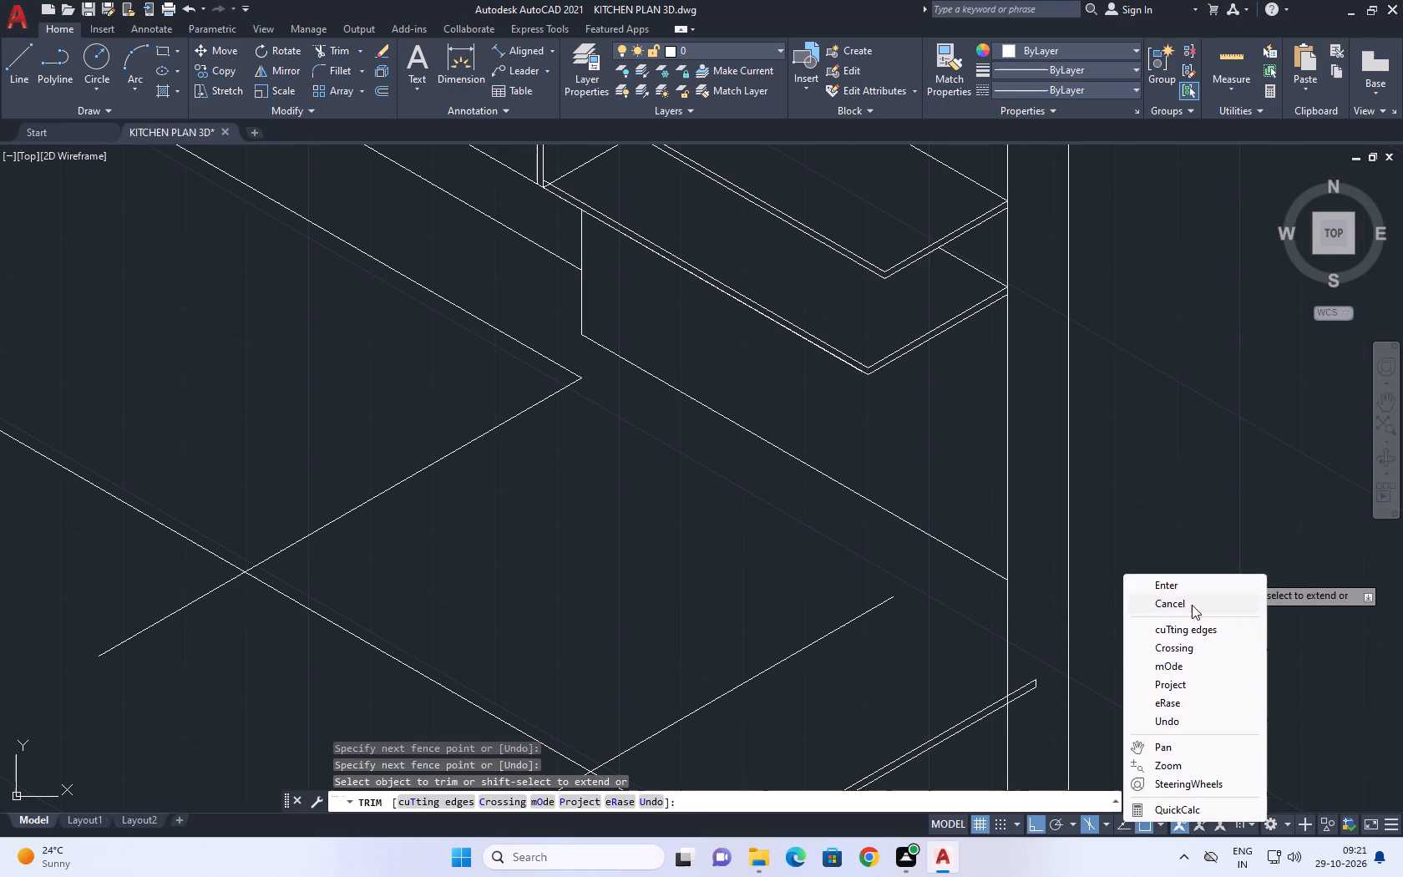
# Erase the slanted line that runs from the end of the long countertop line across the floor line.
pyautogui.scroll(-2, 871, 623)
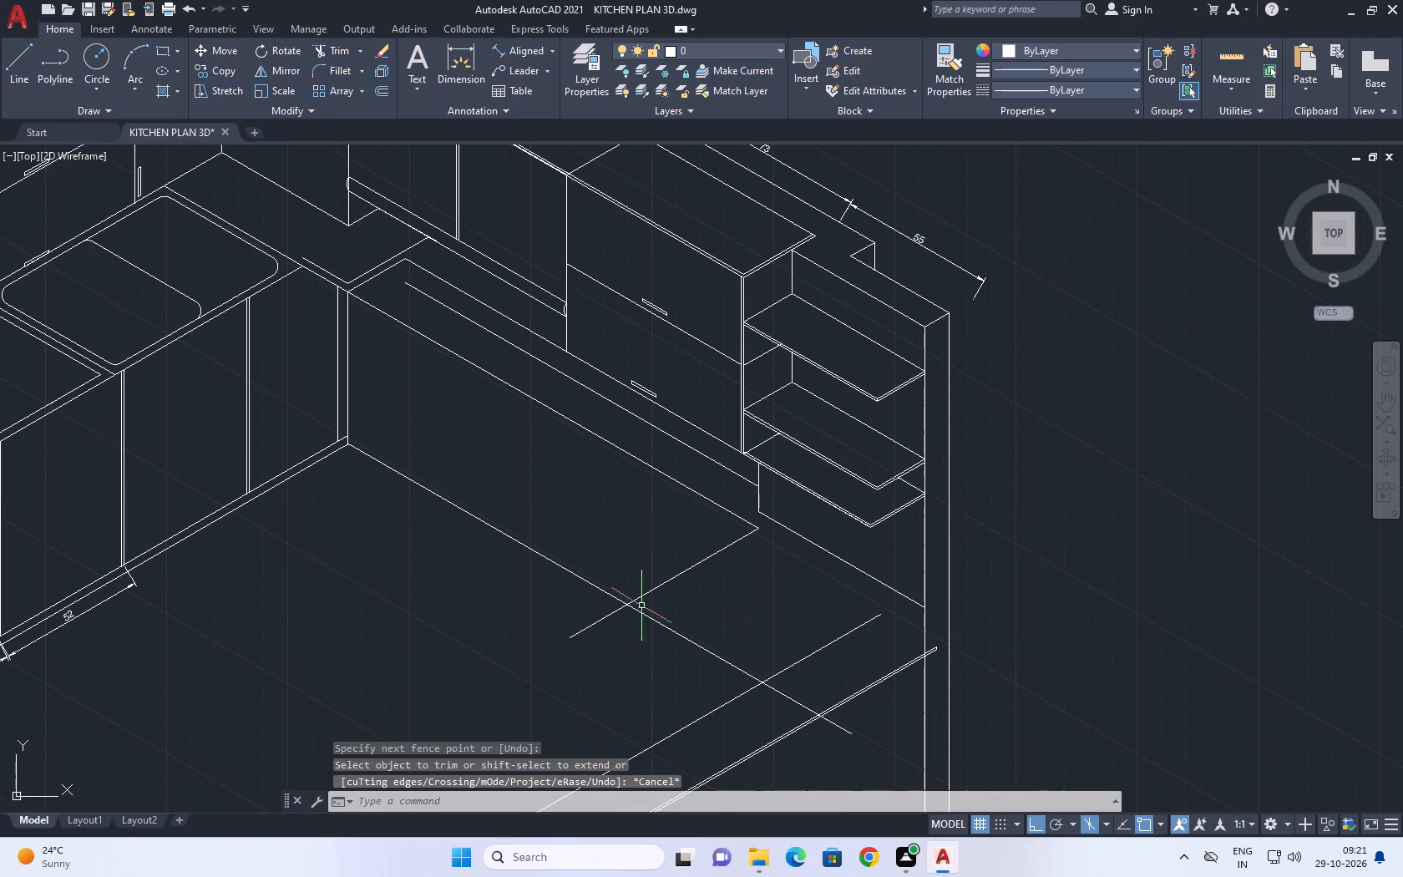
pyautogui.moveTo(633, 601); pyautogui.dragTo(828, 572, button='middle')
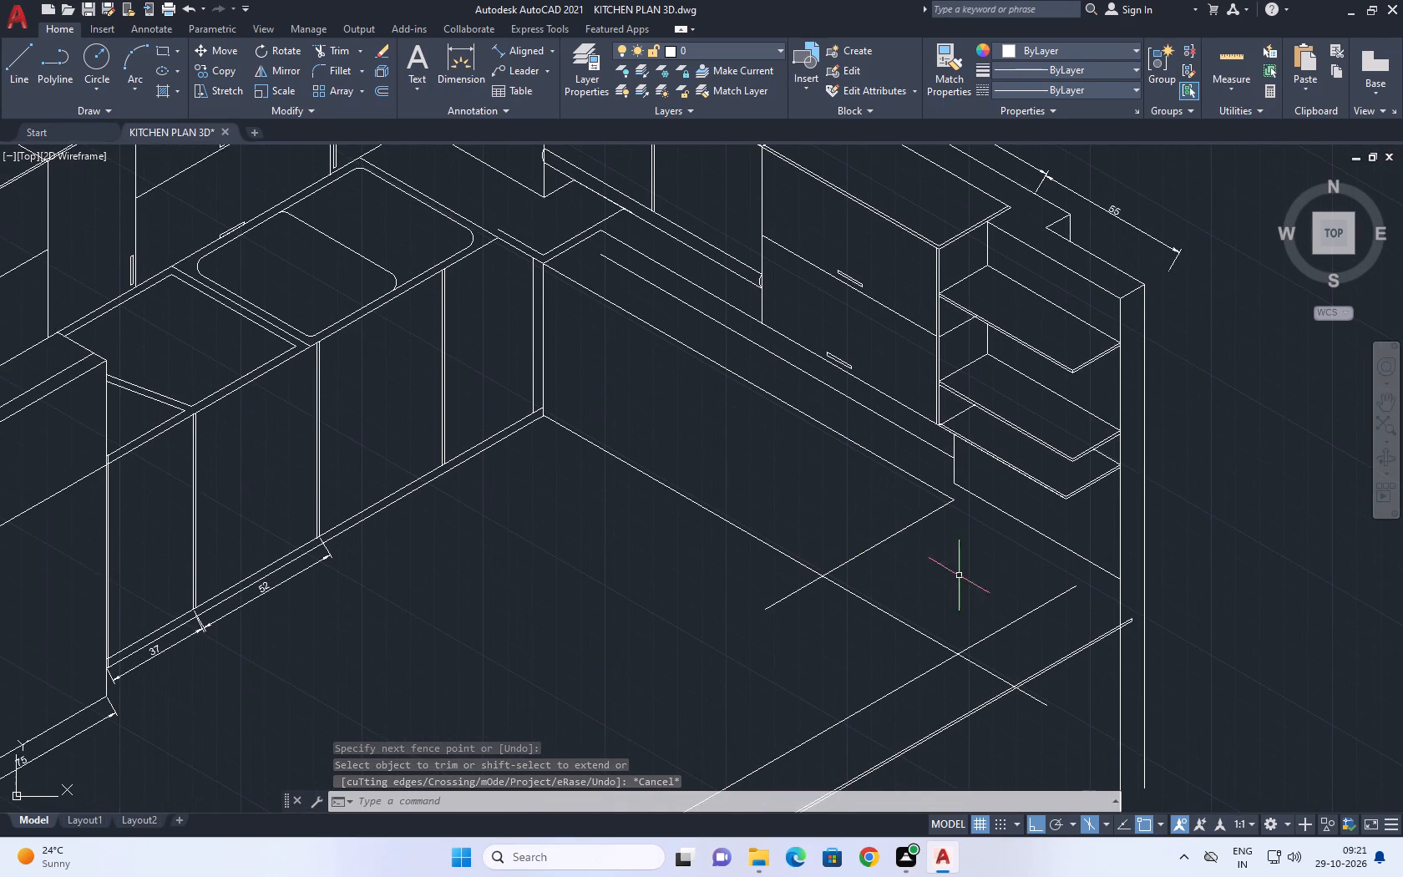
pyautogui.moveTo(990, 570); pyautogui.dragTo(978, 575, button='middle')
pyautogui.scroll(1, 888, 539)
pyautogui.click(906, 567)
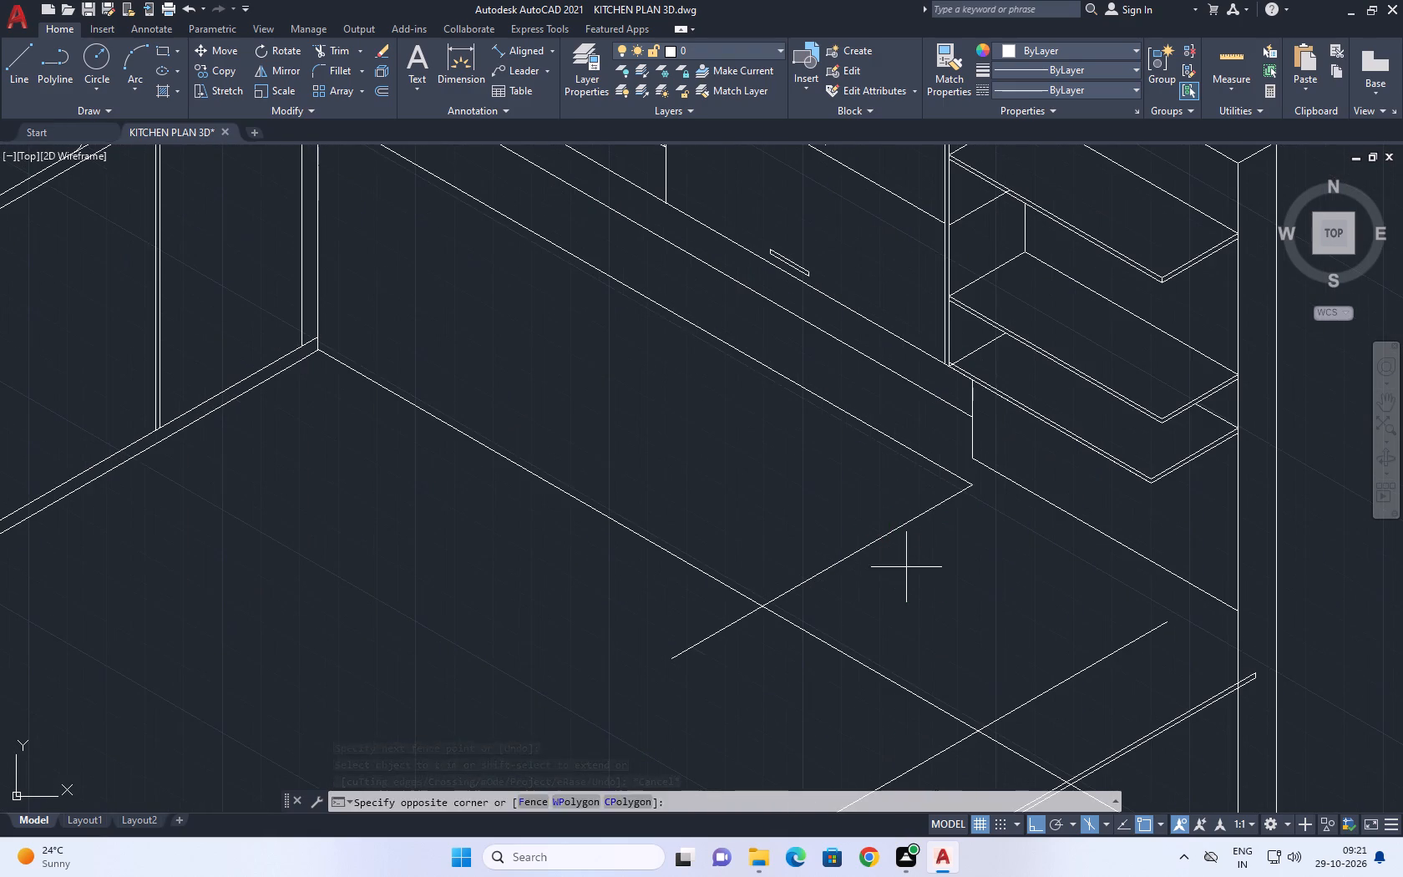
pyautogui.click(823, 494)
pyautogui.rightClick(822, 492)
pyautogui.click(866, 178)
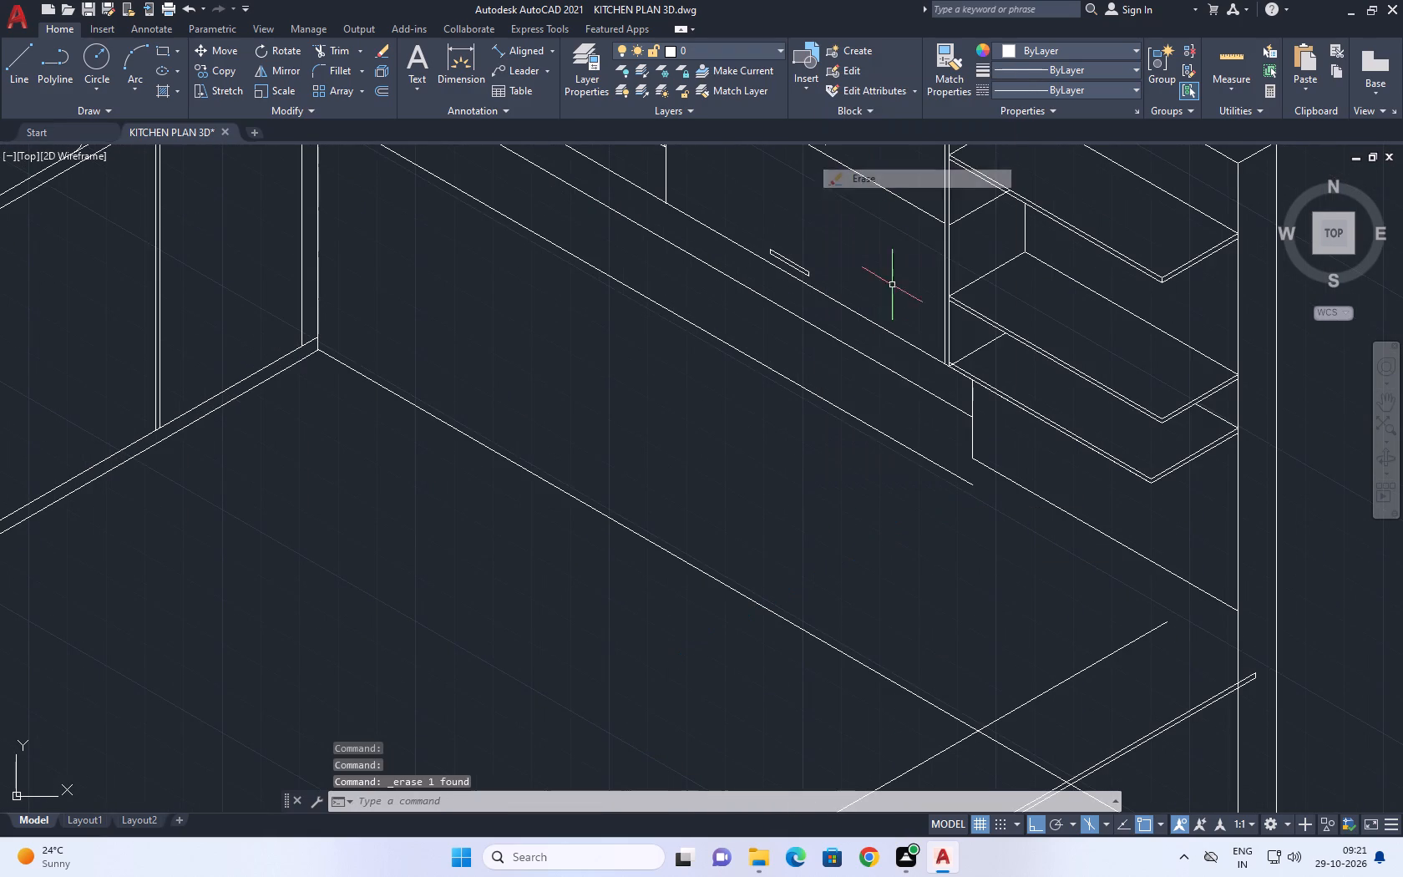
# Shorten the long lower countertop line by stretching its end back along its own direction, short of the vertical line below the shelves.
pyautogui.click(916, 444)
pyautogui.click(911, 461)
pyautogui.moveTo(897, 474); pyautogui.dragTo(903, 514, button='middle')
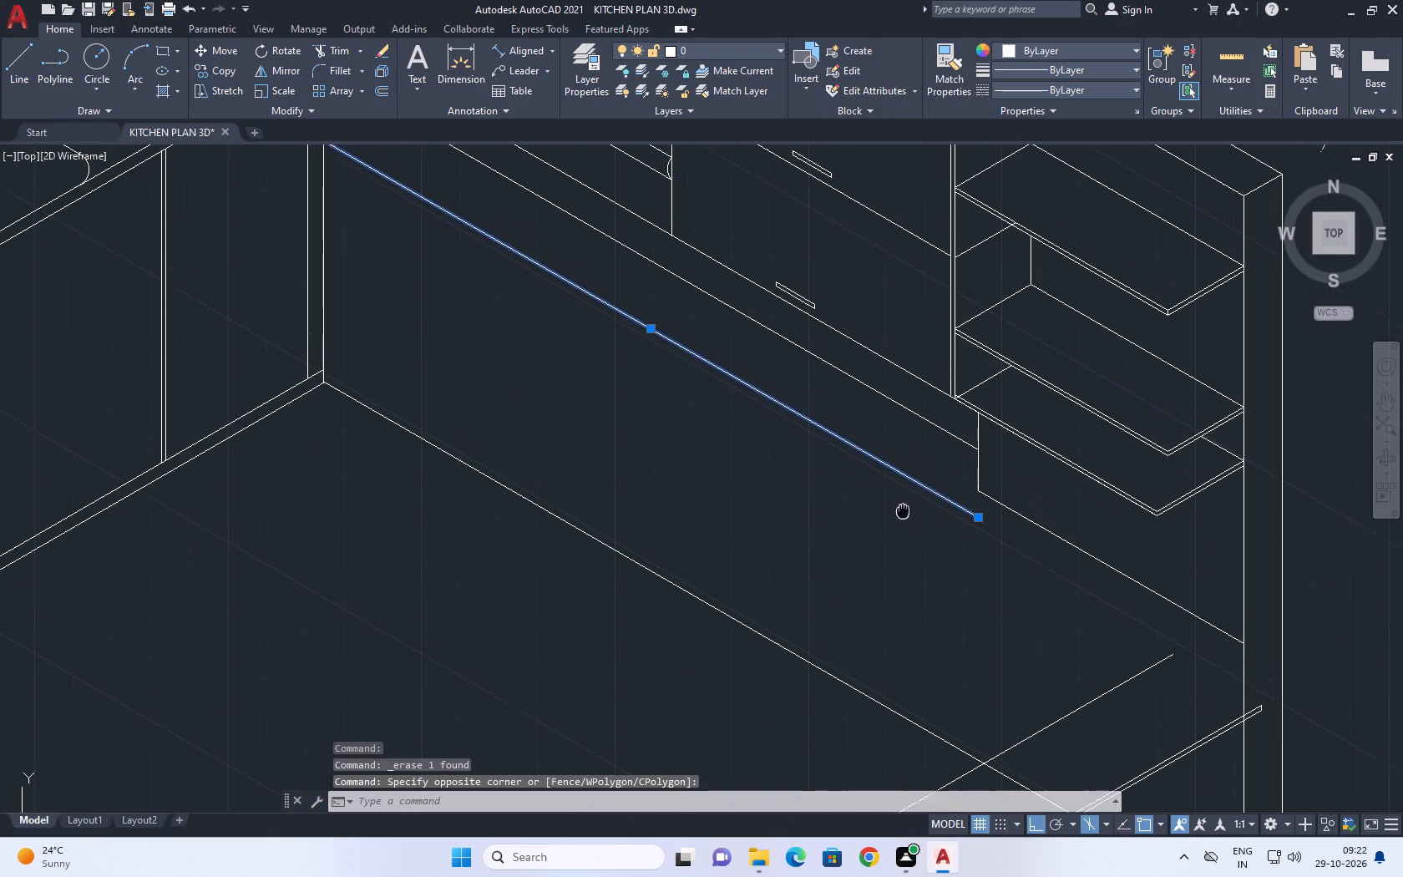
pyautogui.moveTo(903, 514); pyautogui.dragTo(904, 521, button='middle')
pyautogui.click(980, 531)
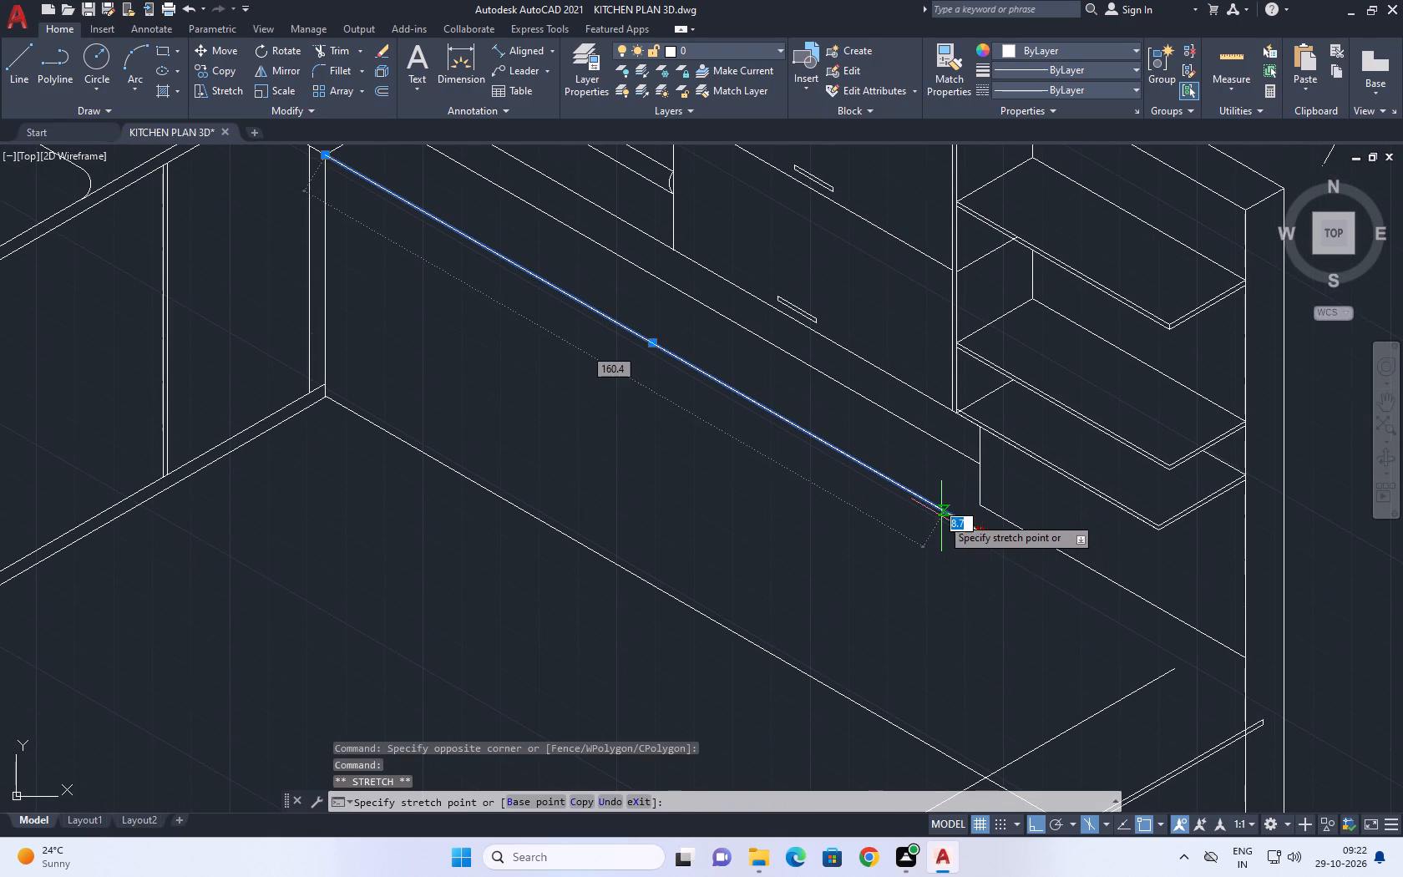
pyautogui.click(933, 502)
pyautogui.rightClick(898, 439)
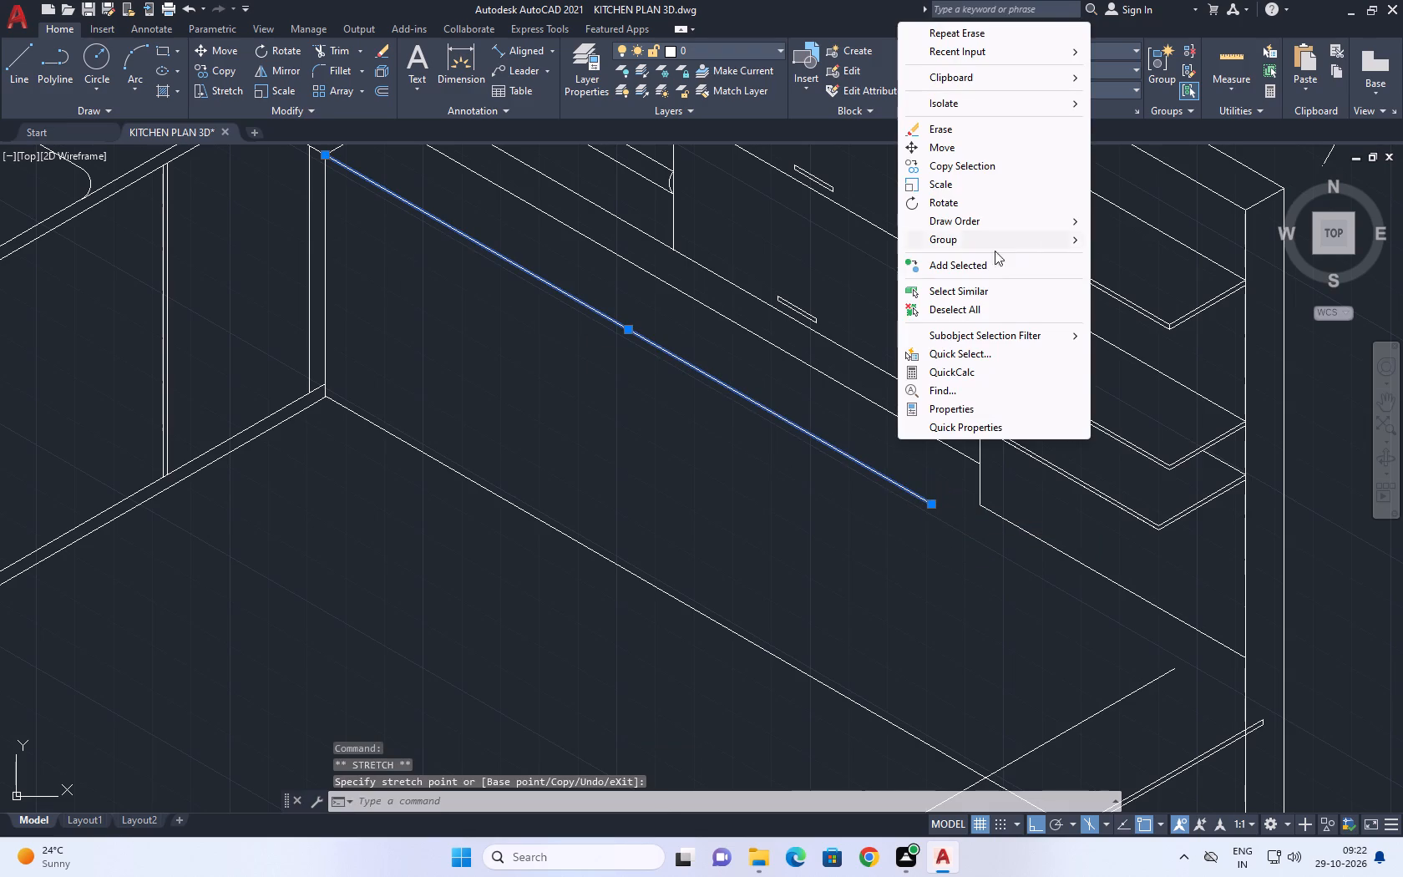
pyautogui.click(962, 311)
# Draw a vertical line downward from the bottom corner where the wall cabinet meets the open shelves.
pyautogui.moveTo(929, 372); pyautogui.dragTo(848, 361, button='middle')
pyautogui.middleClick(848, 361)
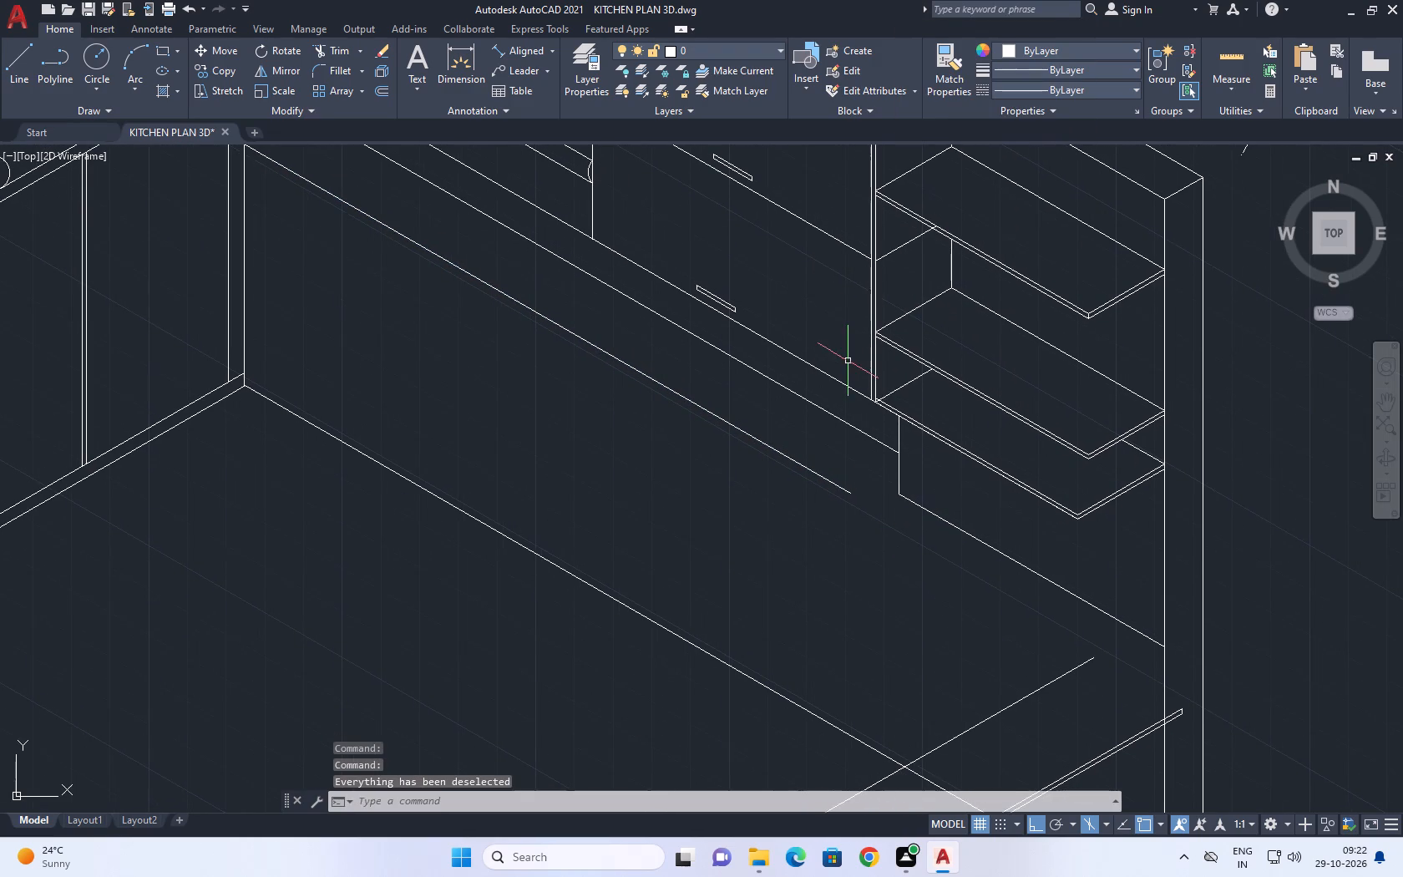
pyautogui.click(20, 53)
pyautogui.scroll(3, 877, 406)
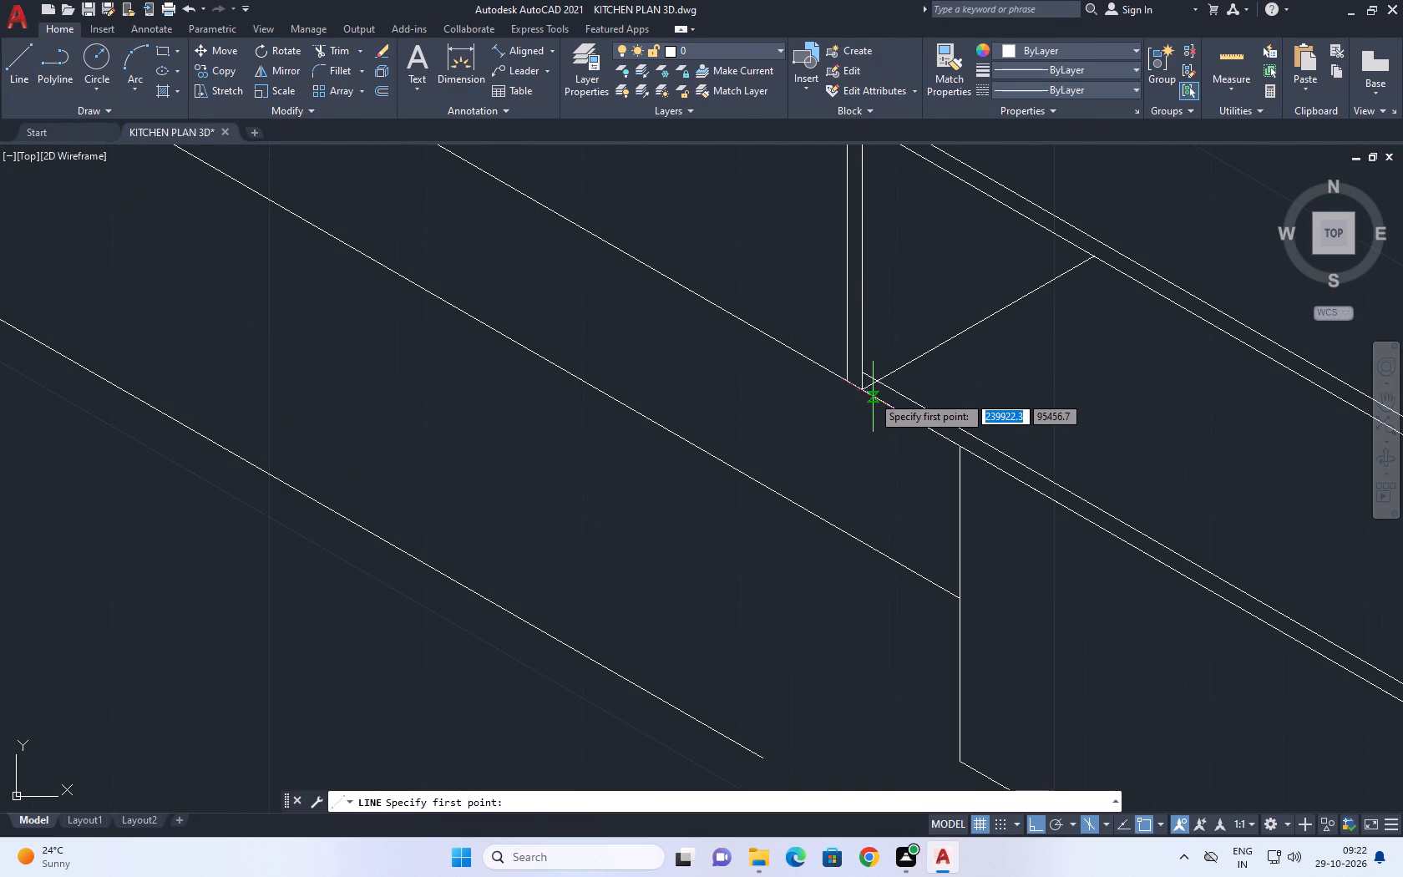
pyautogui.click(864, 386)
pyautogui.moveTo(839, 616); pyautogui.dragTo(878, 474, button='middle')
pyautogui.scroll(-2, 879, 469)
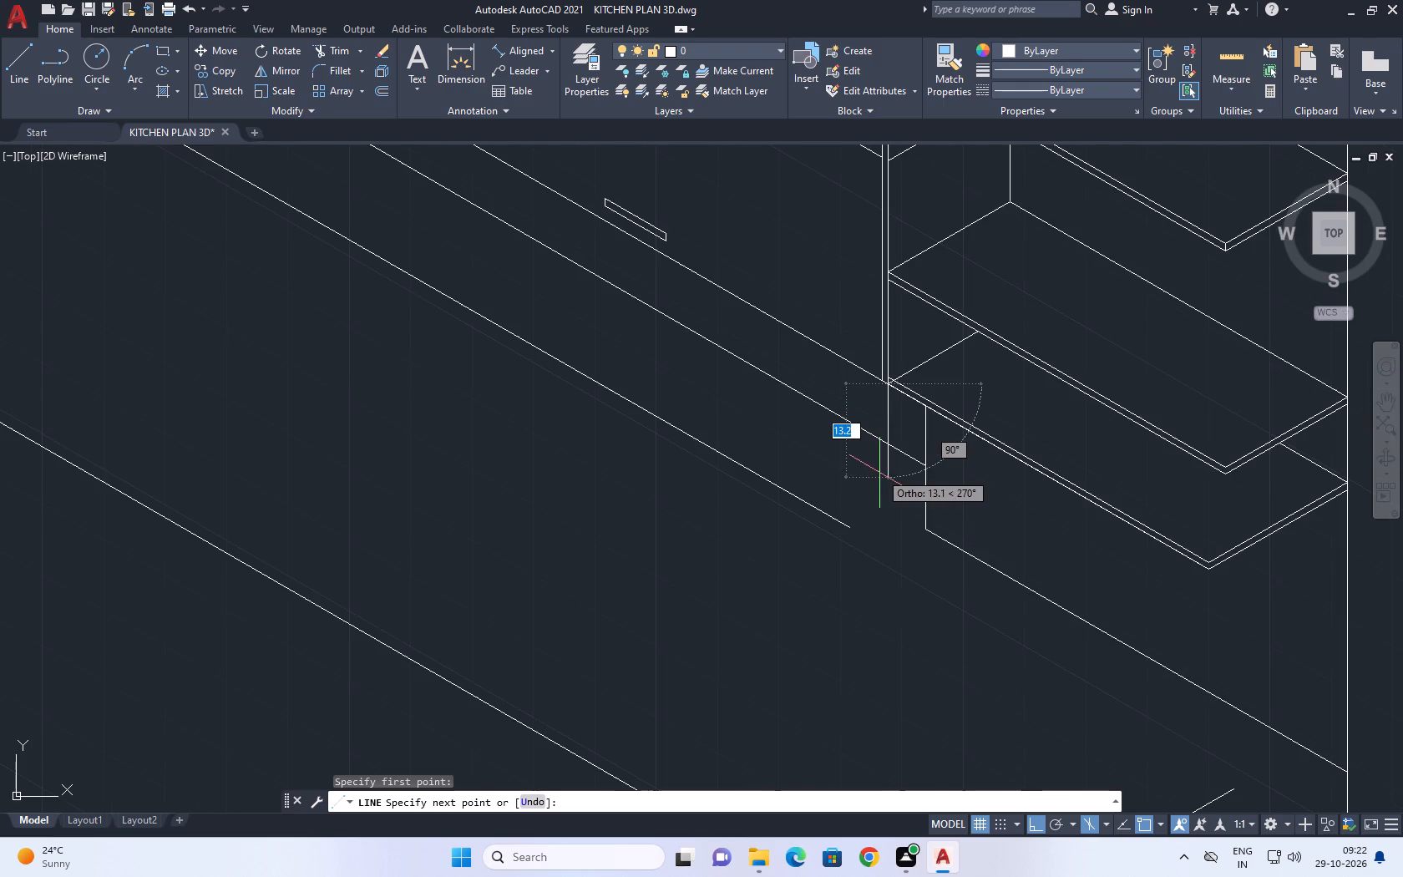
pyautogui.moveTo(886, 534); pyautogui.dragTo(912, 433, button='middle')
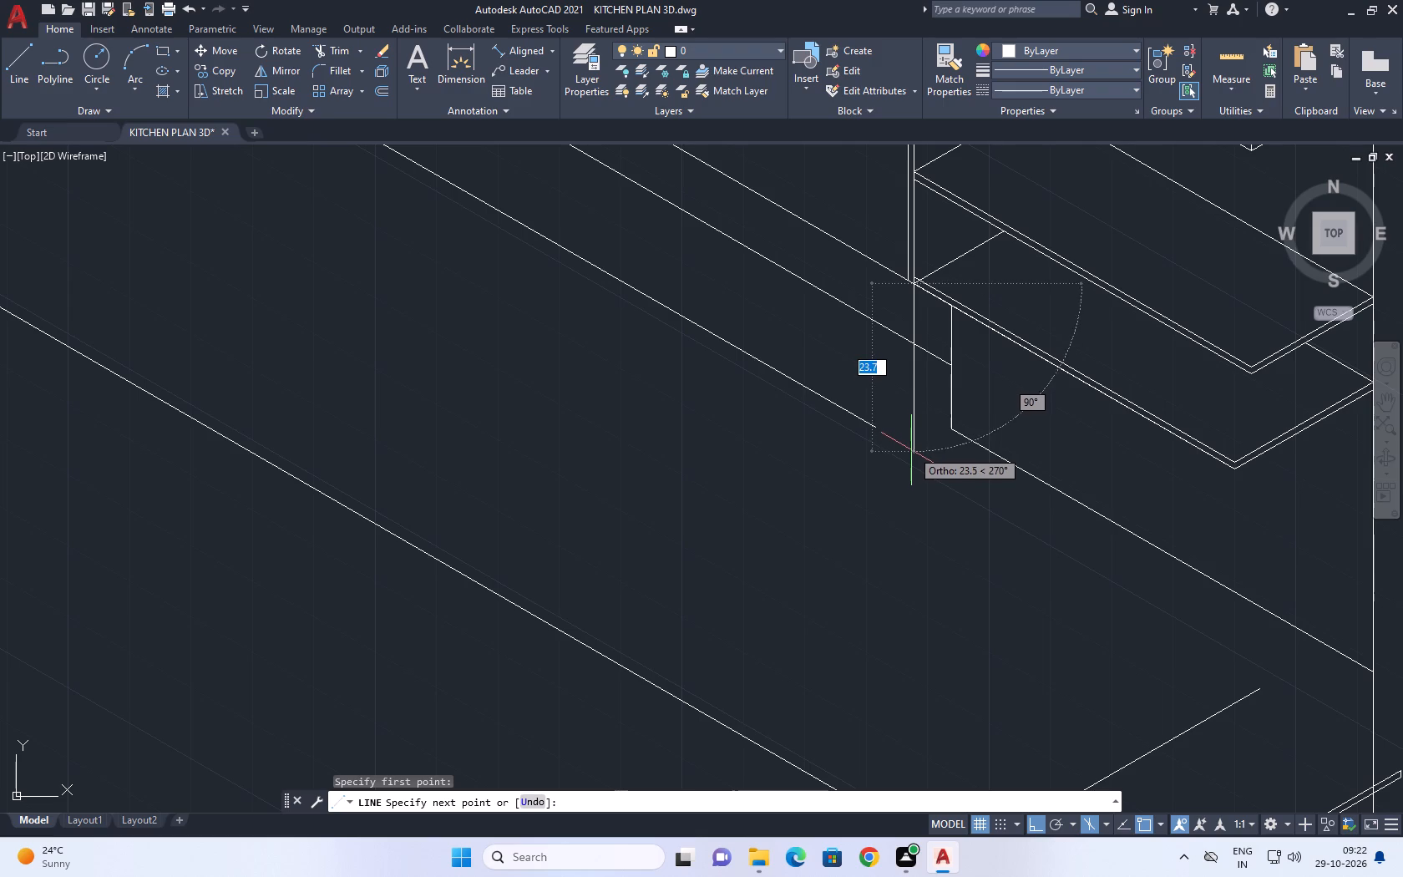
pyautogui.scroll(-1, 914, 452)
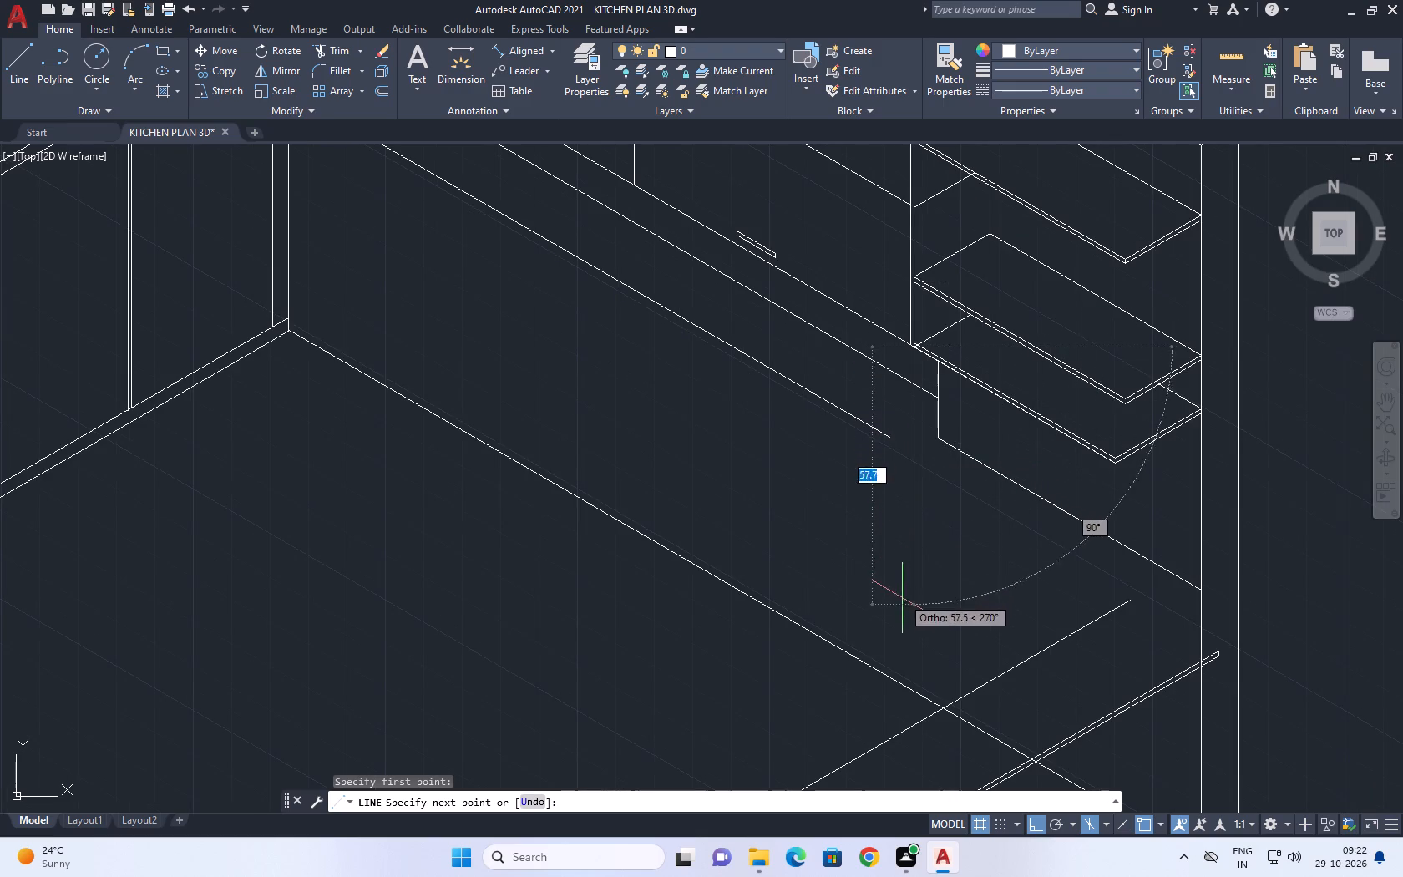
pyautogui.moveTo(910, 675); pyautogui.dragTo(932, 594, button='middle')
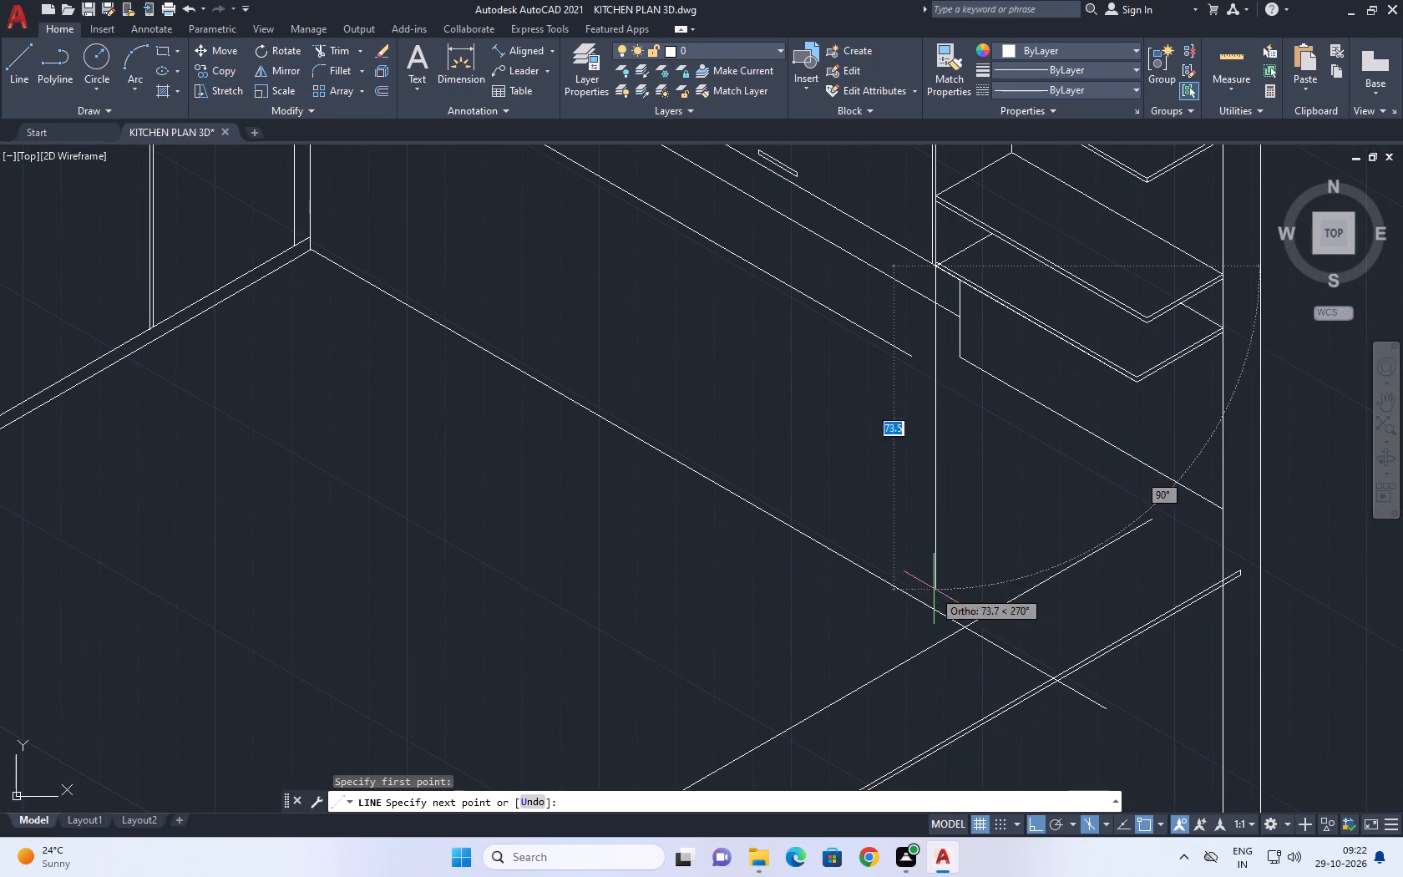
pyautogui.click(948, 480)
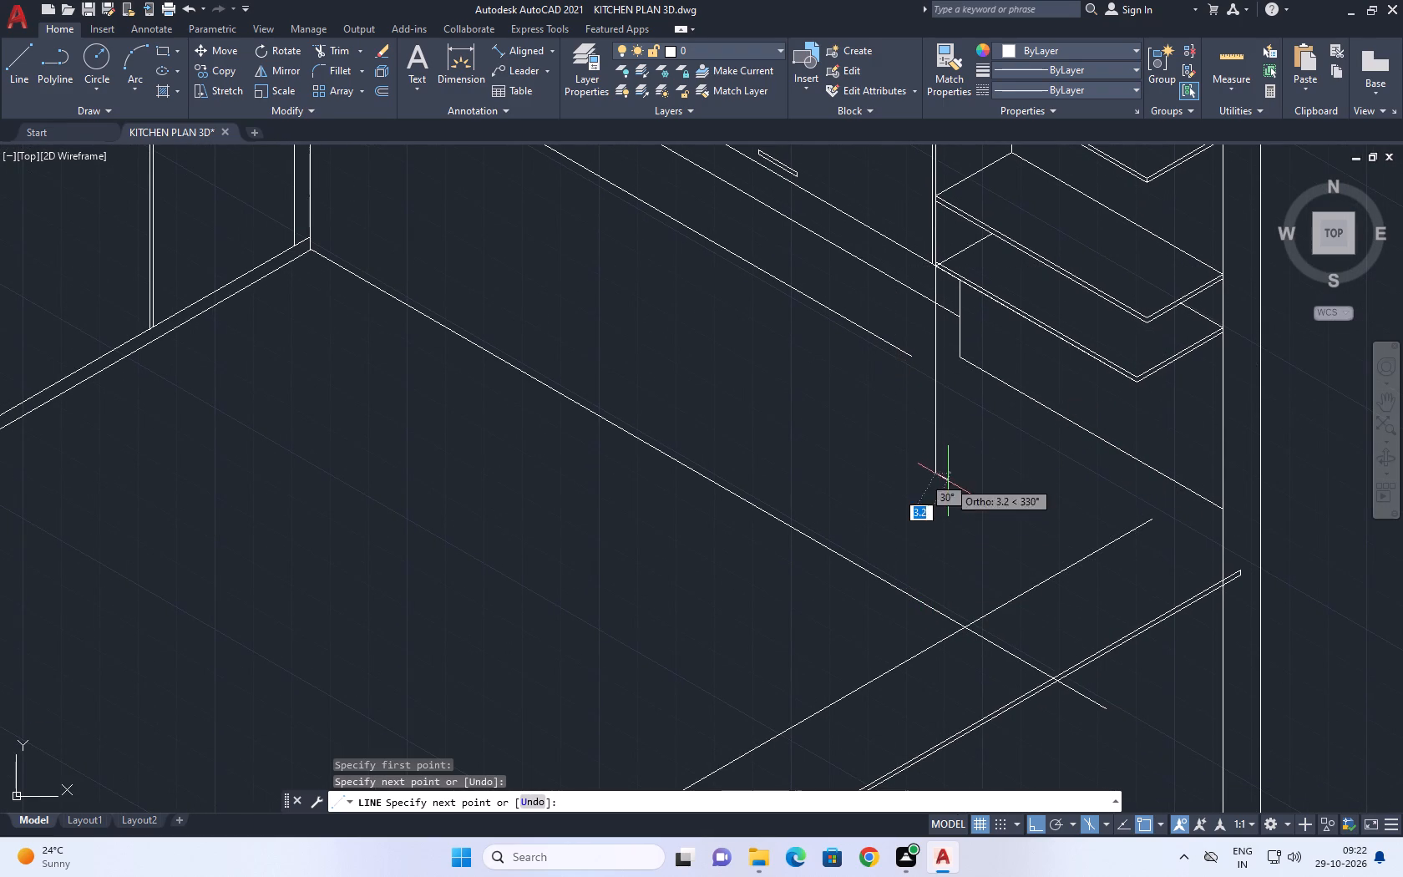
pyautogui.moveTo(953, 416); pyautogui.dragTo(950, 456, button='middle')
pyautogui.press('space')
# Draw an isometric line at 210° from the same bottom corner, crossing the countertop lines and the floor line.
pyautogui.press('space')
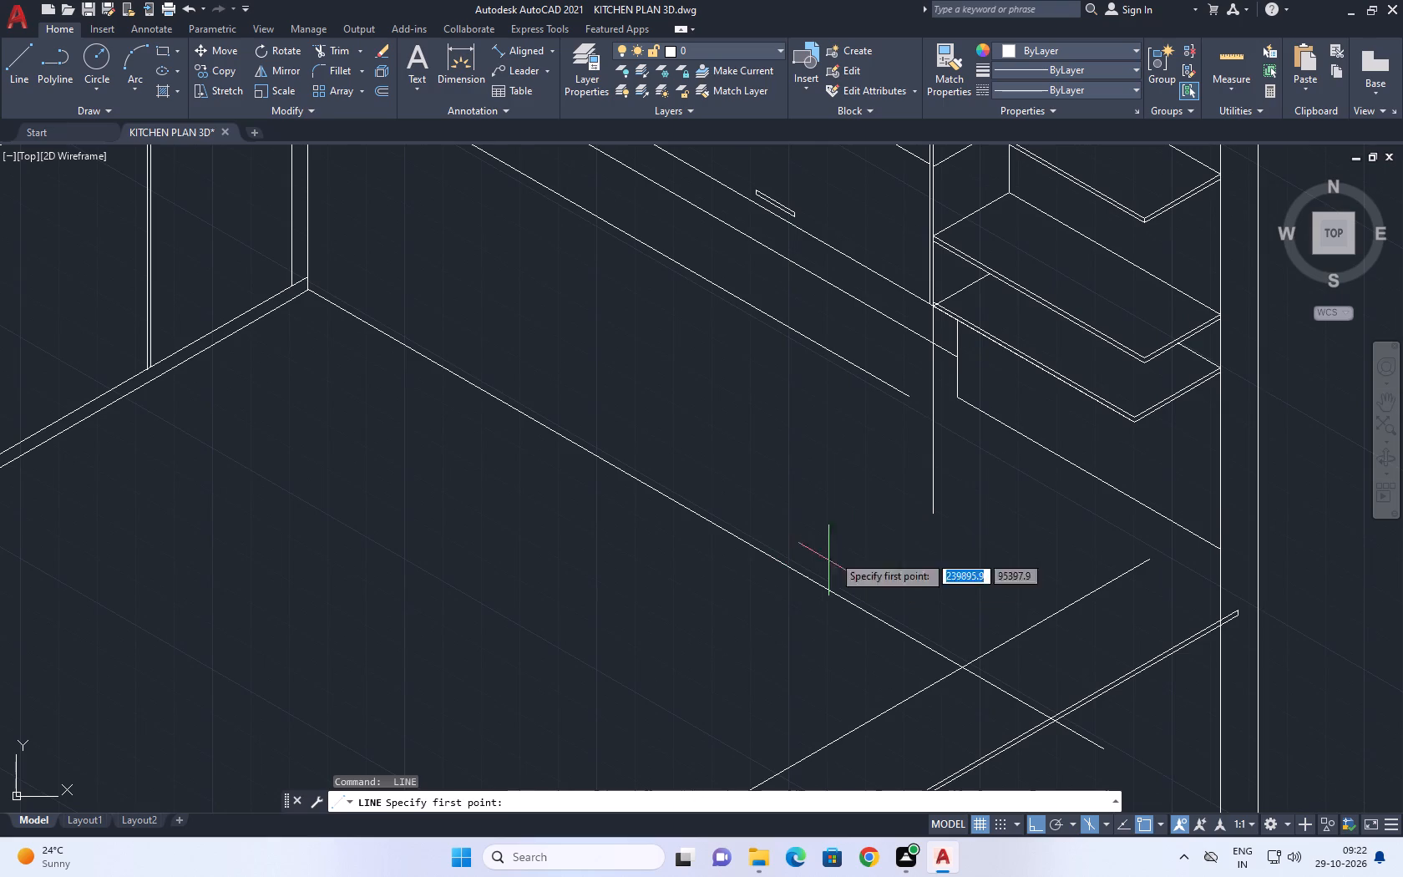
pyautogui.click(934, 307)
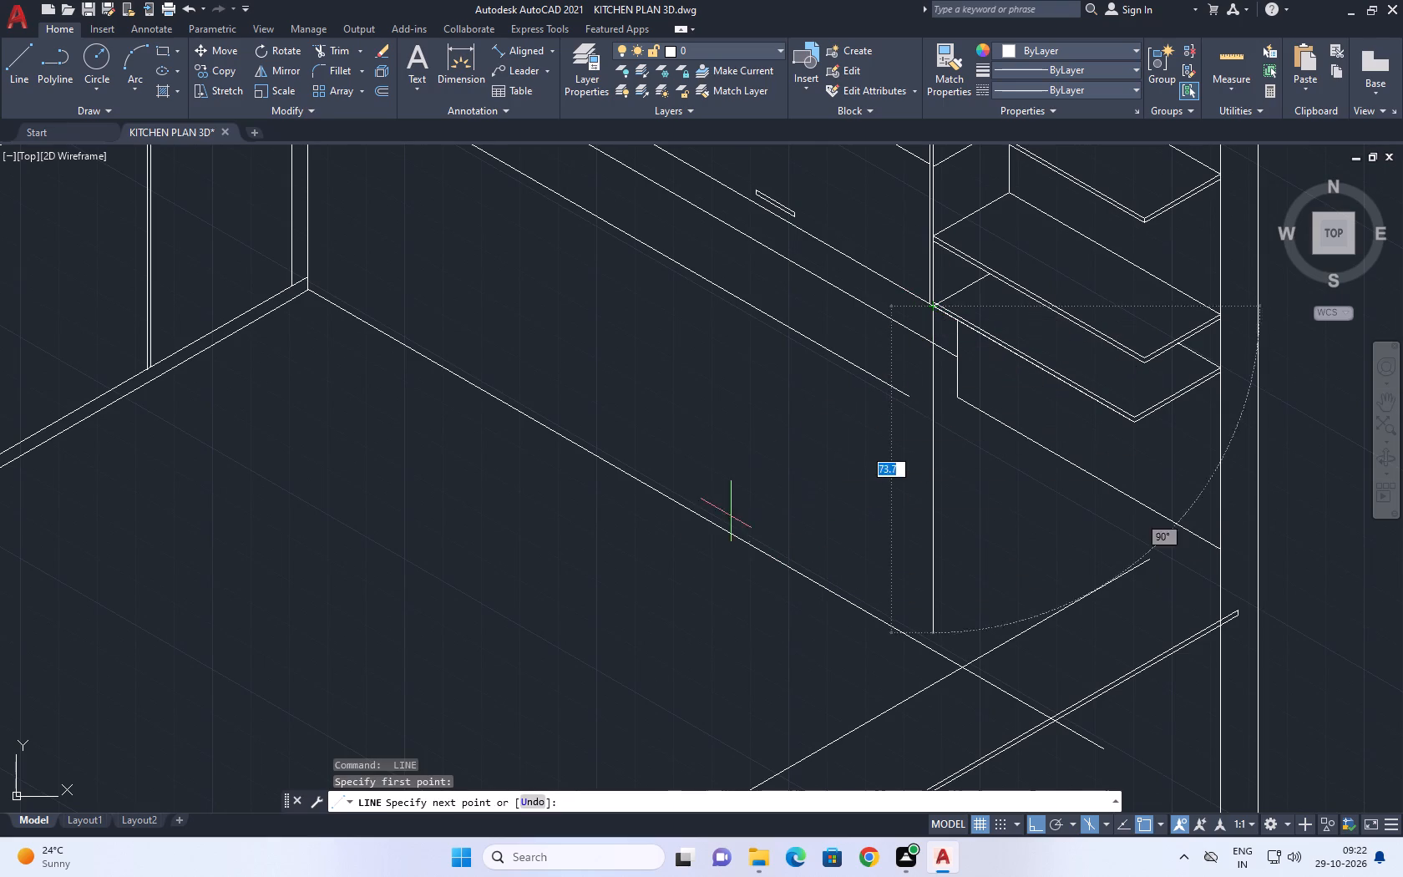
pyautogui.press('F5')
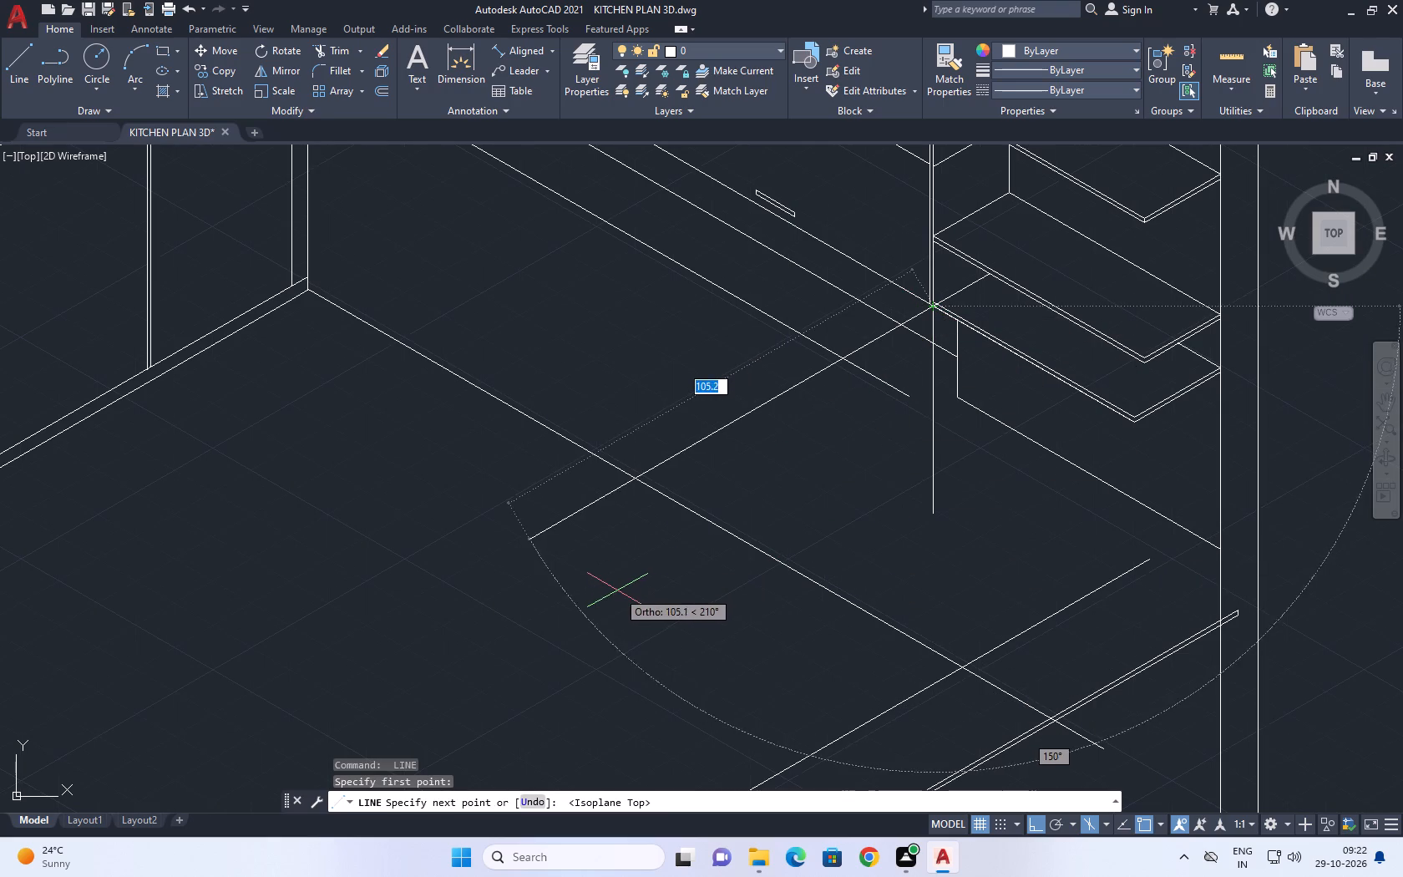
pyautogui.click(702, 595)
pyautogui.press('space')
# Examine the whole kitchen drawing and the new slanted line at the bottom corner of the open shelves.
pyautogui.moveTo(683, 504); pyautogui.dragTo(789, 581, button='middle')
pyautogui.scroll(-2, 789, 581)
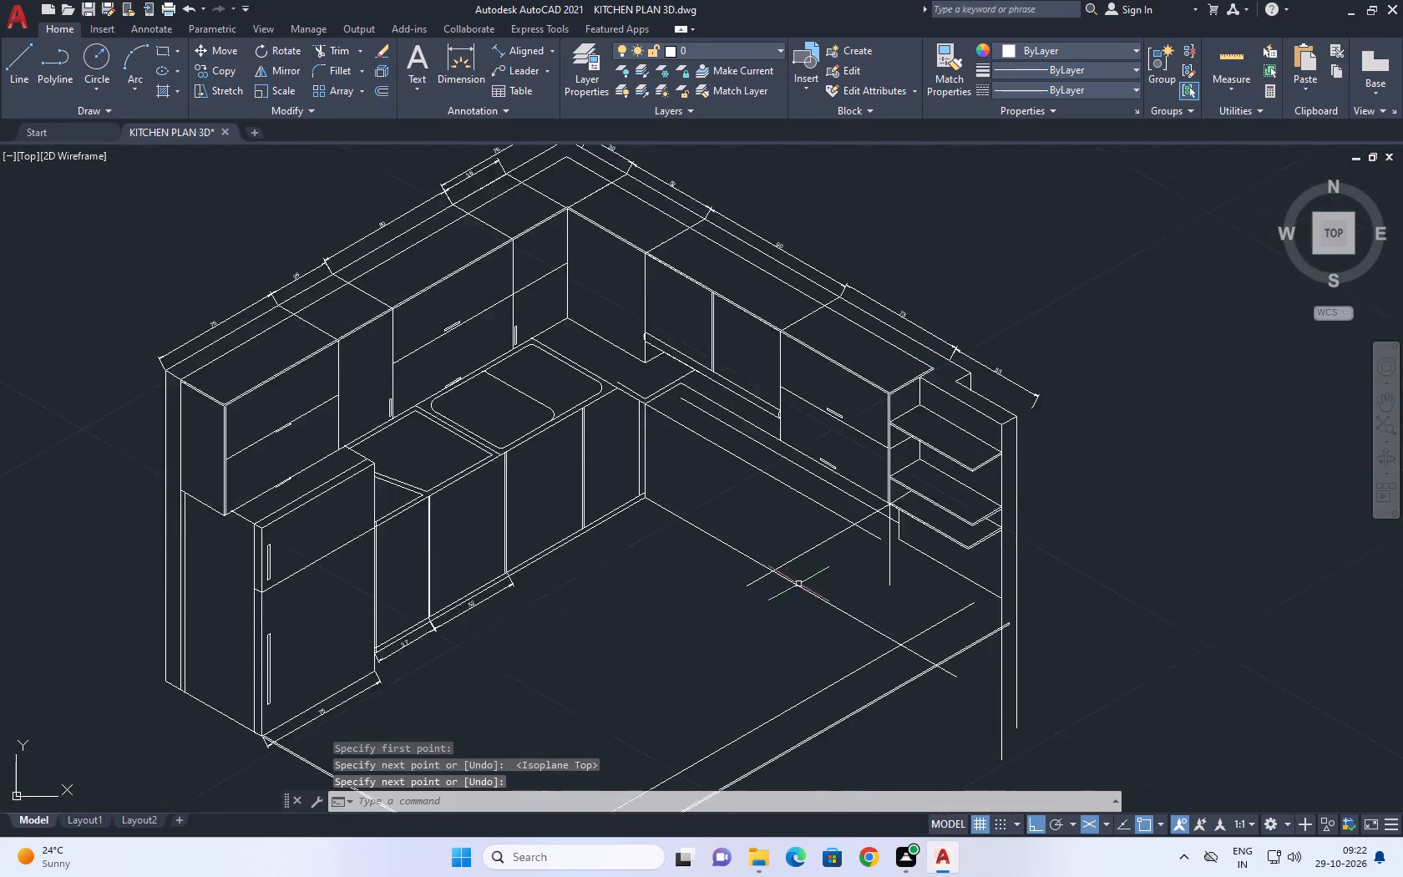
pyautogui.scroll(-1, 798, 584)
pyautogui.moveTo(753, 560); pyautogui.dragTo(791, 604, button='middle')
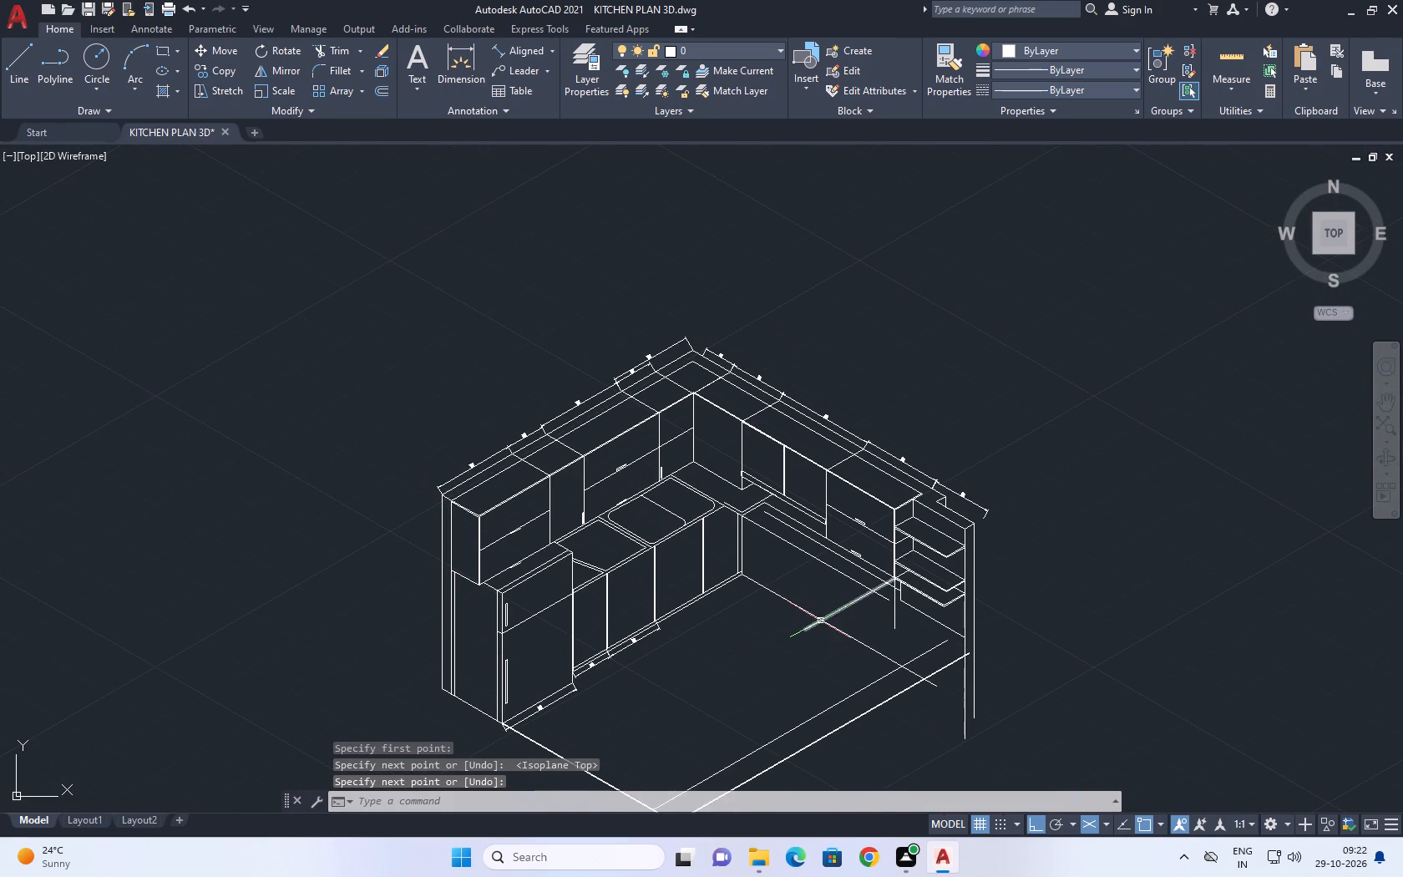
pyautogui.scroll(1, 820, 620)
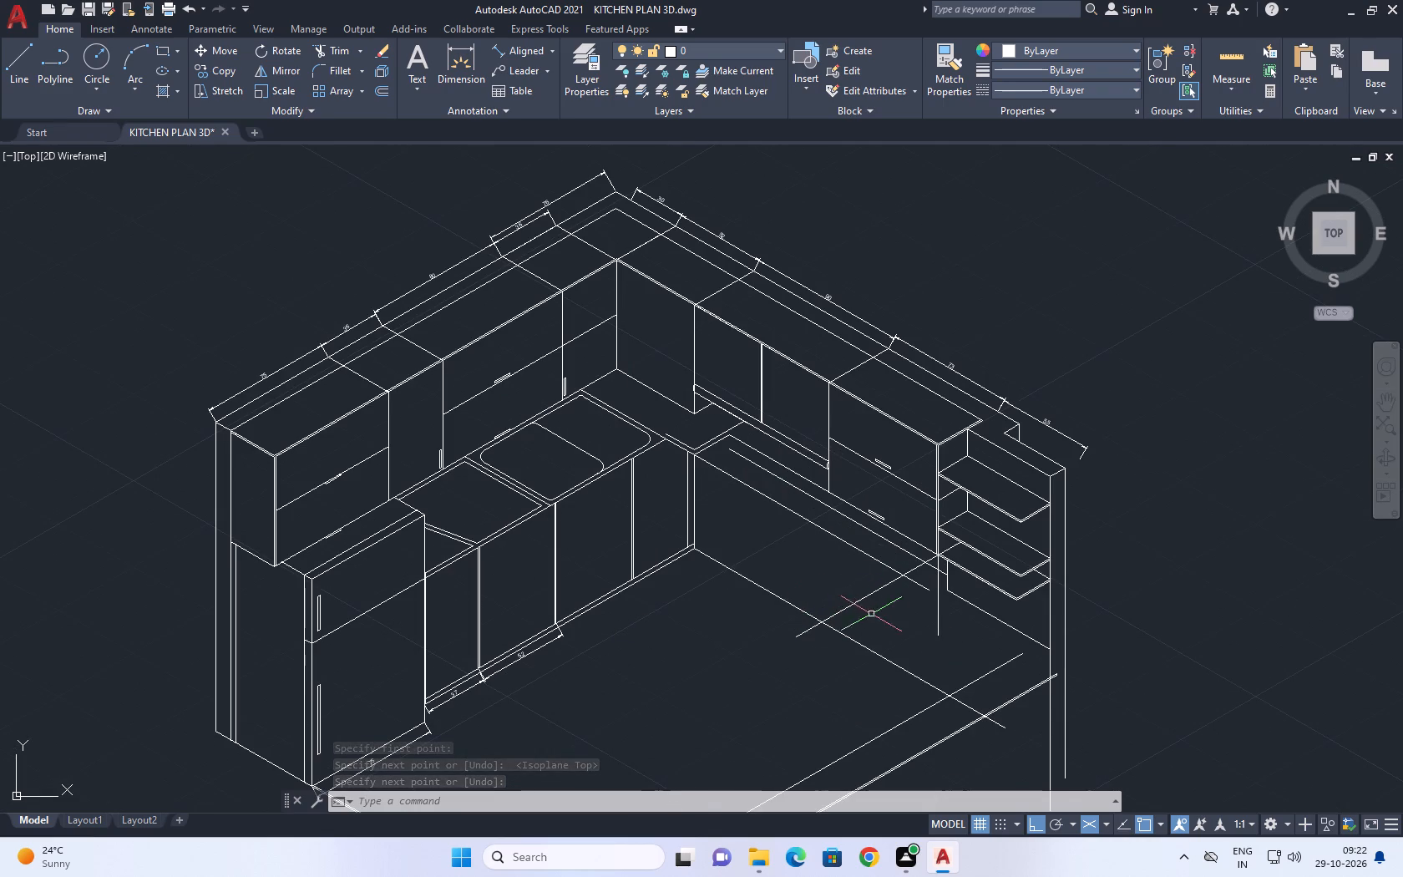
pyautogui.scroll(2, 909, 586)
pyautogui.moveTo(904, 579); pyautogui.dragTo(896, 562, button='middle')
pyautogui.scroll(-3, 898, 542)
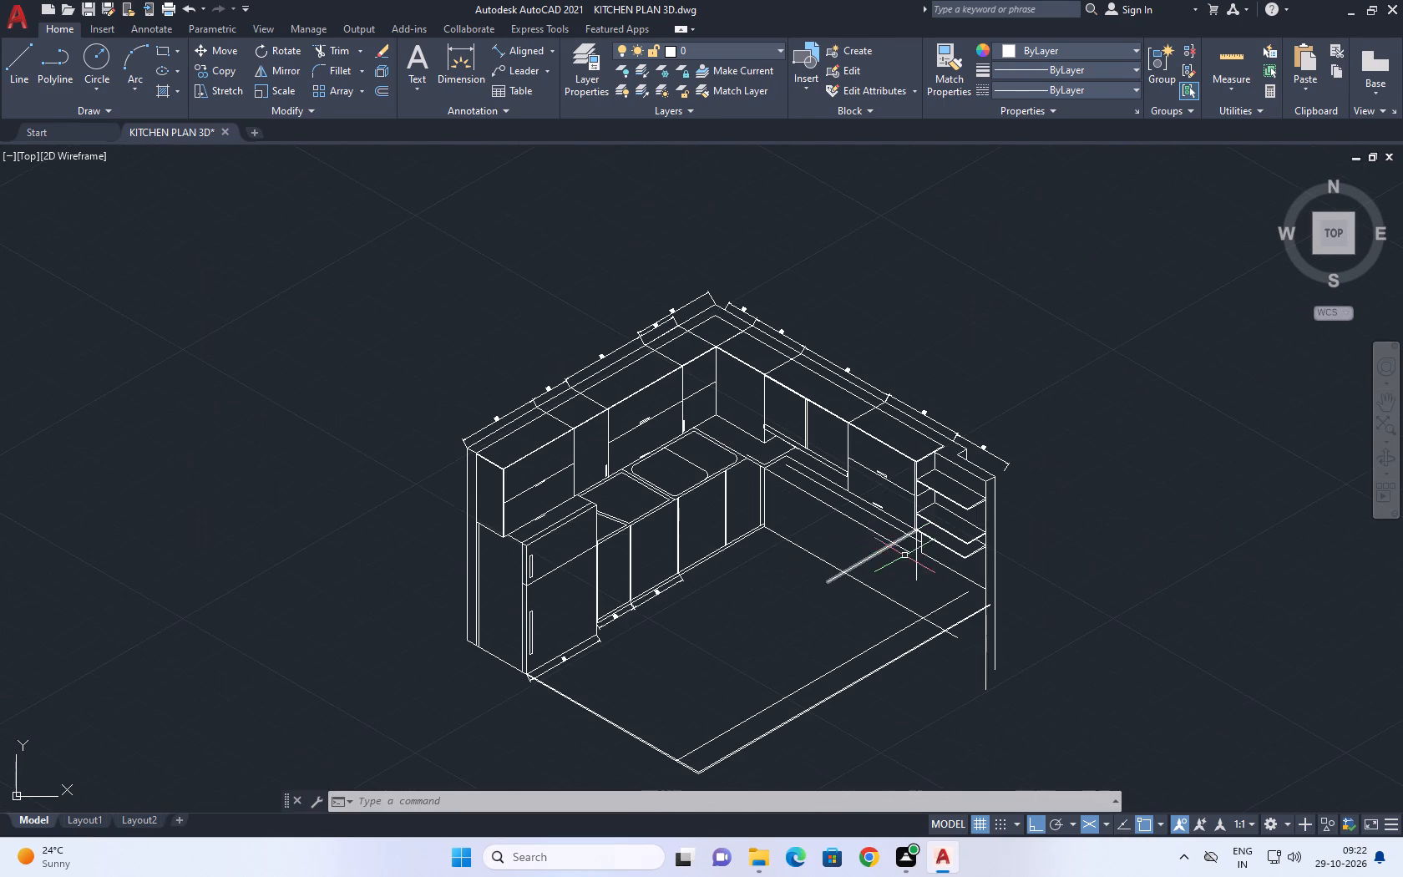
pyautogui.scroll(2, 918, 527)
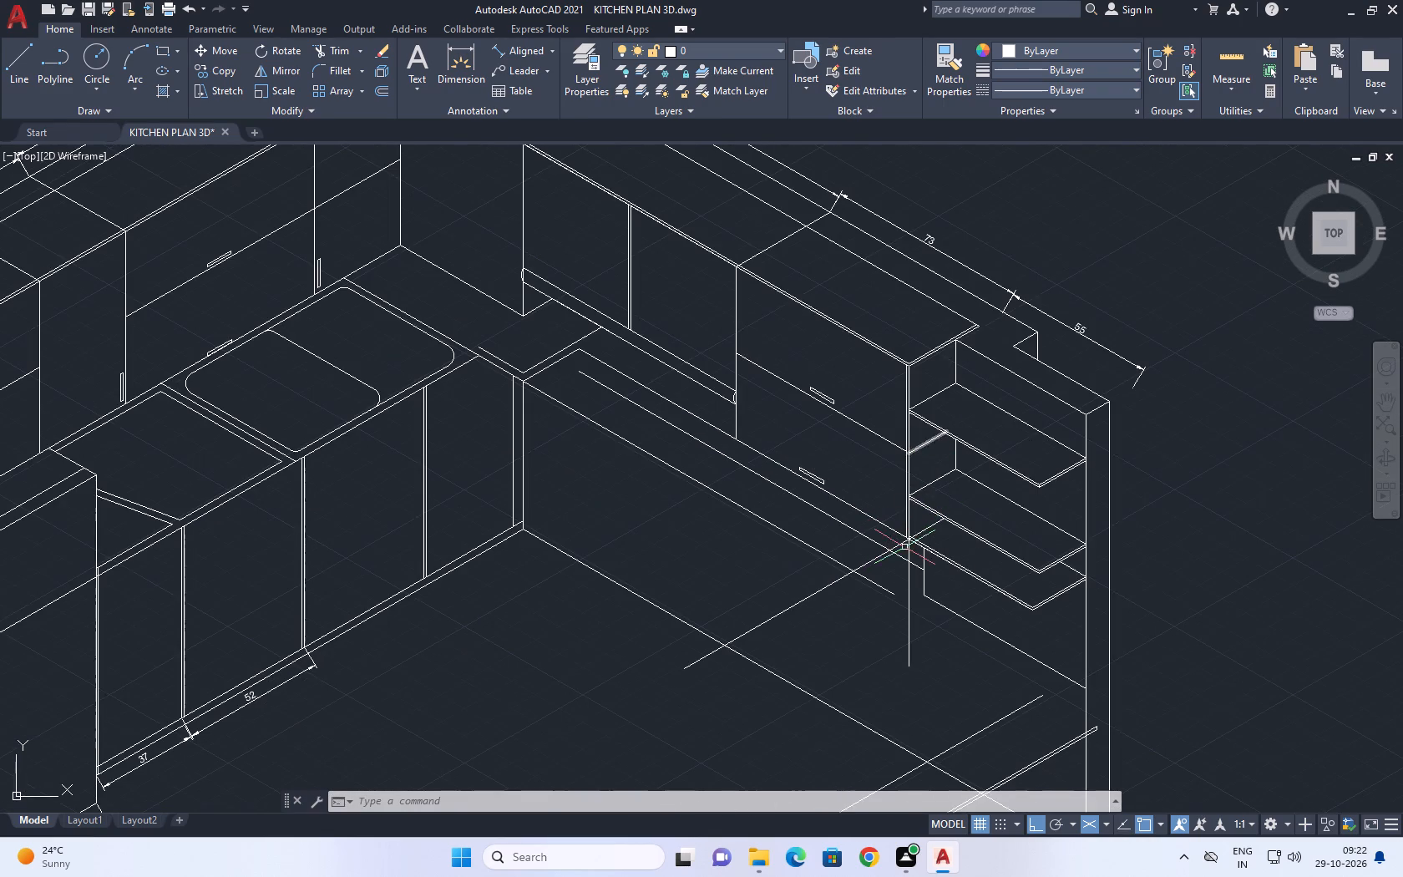
pyautogui.scroll(2, 906, 548)
pyautogui.click(899, 533)
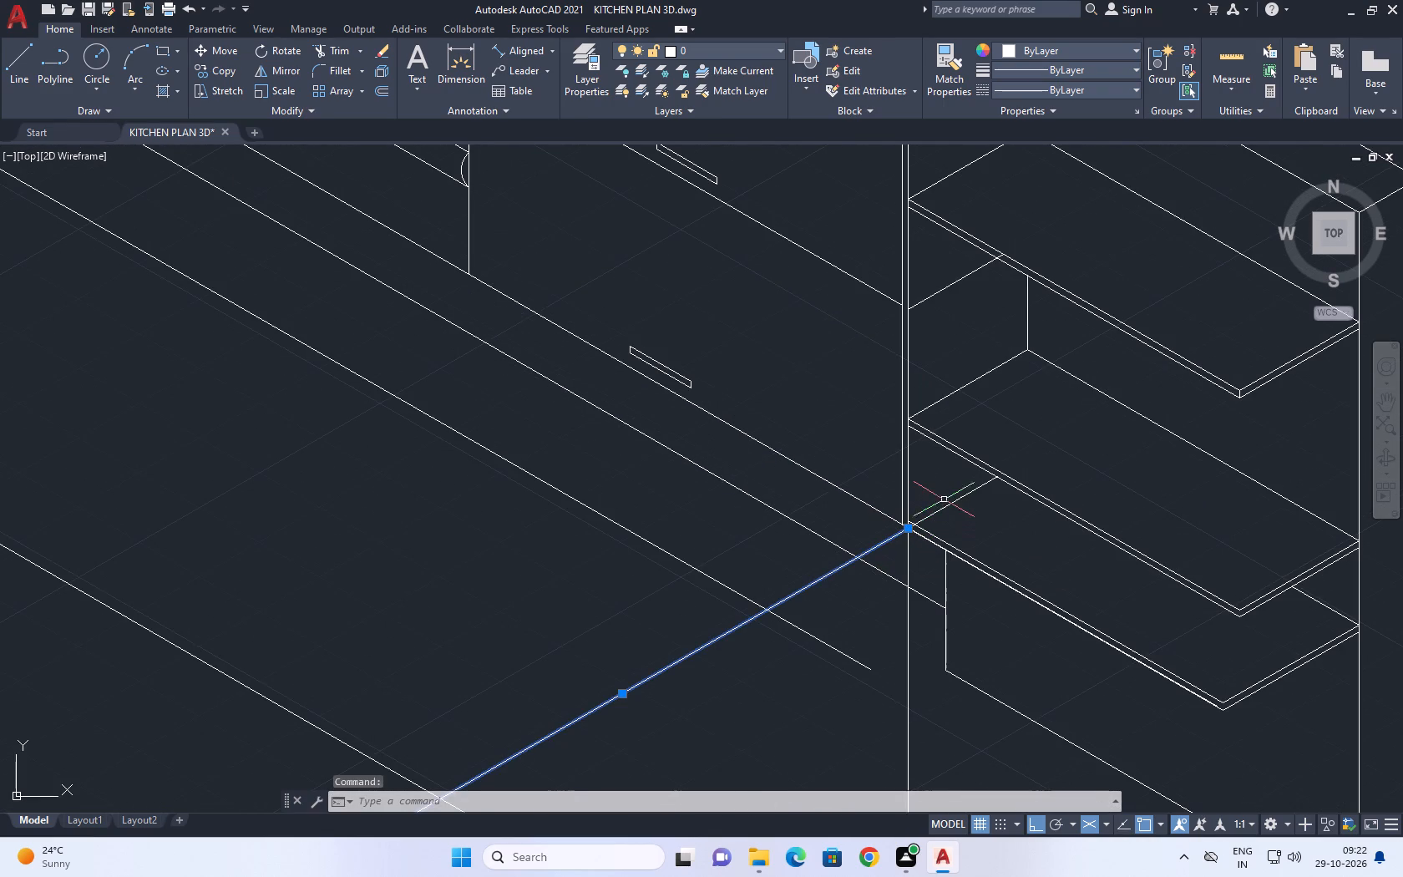
pyautogui.rightClick(820, 428)
pyautogui.click(906, 294)
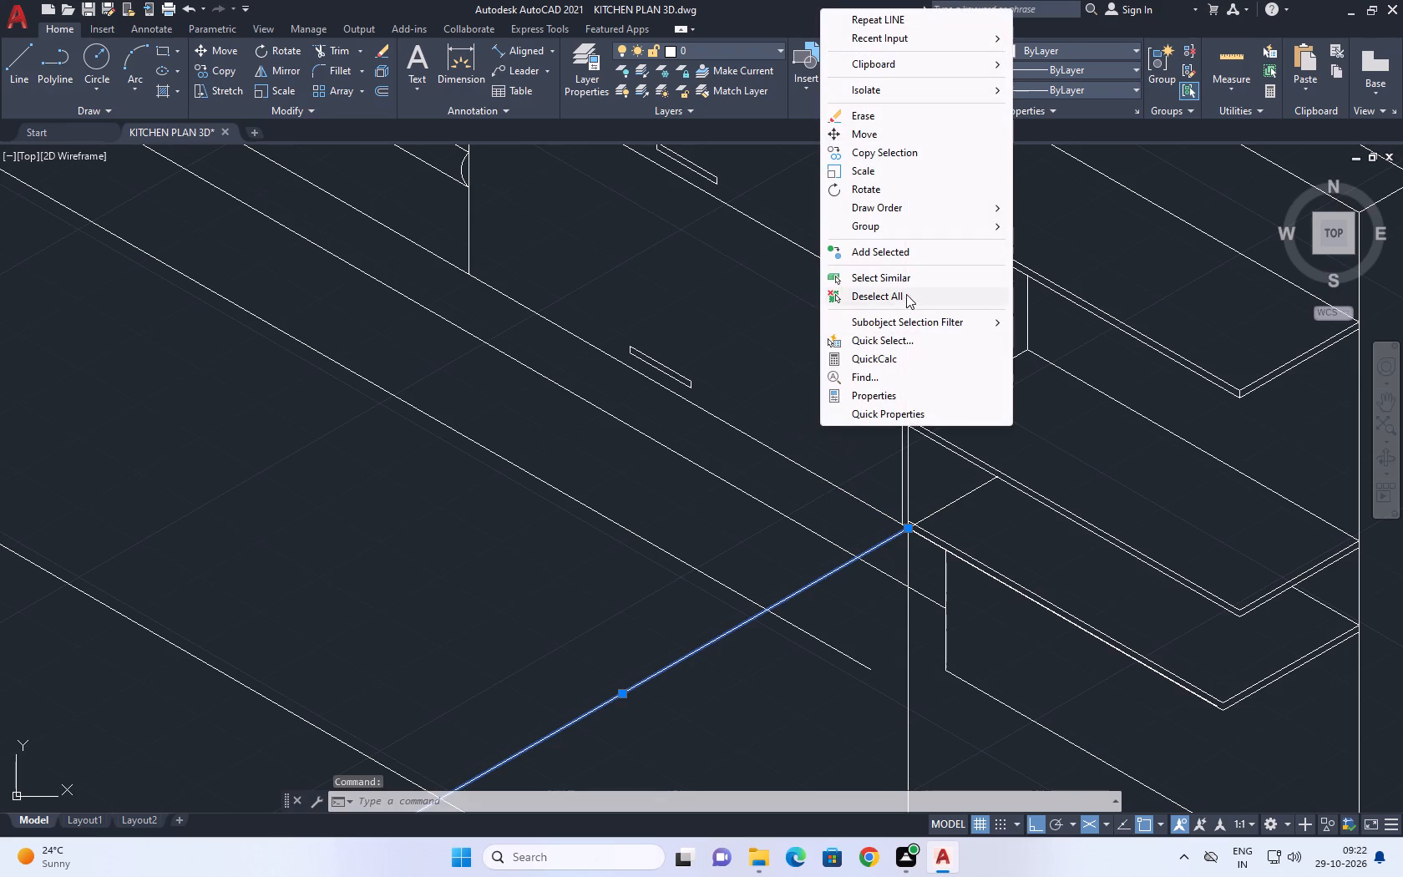
# Trim both long countertop lines back to the slanted 210° line, removing the leftover piece beside the lower shelf's vertical edge.
pyautogui.click(336, 47)
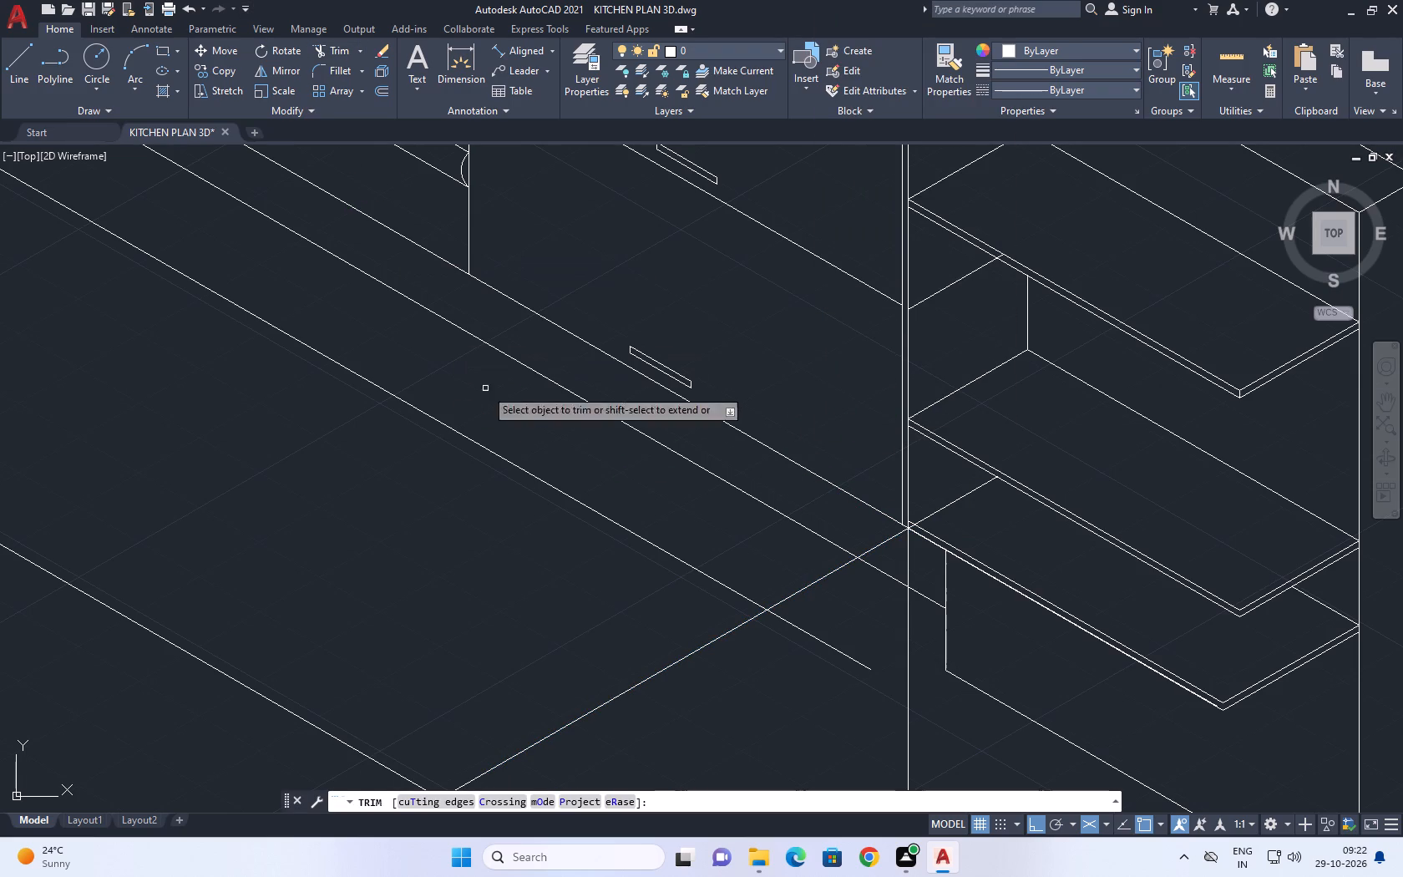
pyautogui.click(884, 560)
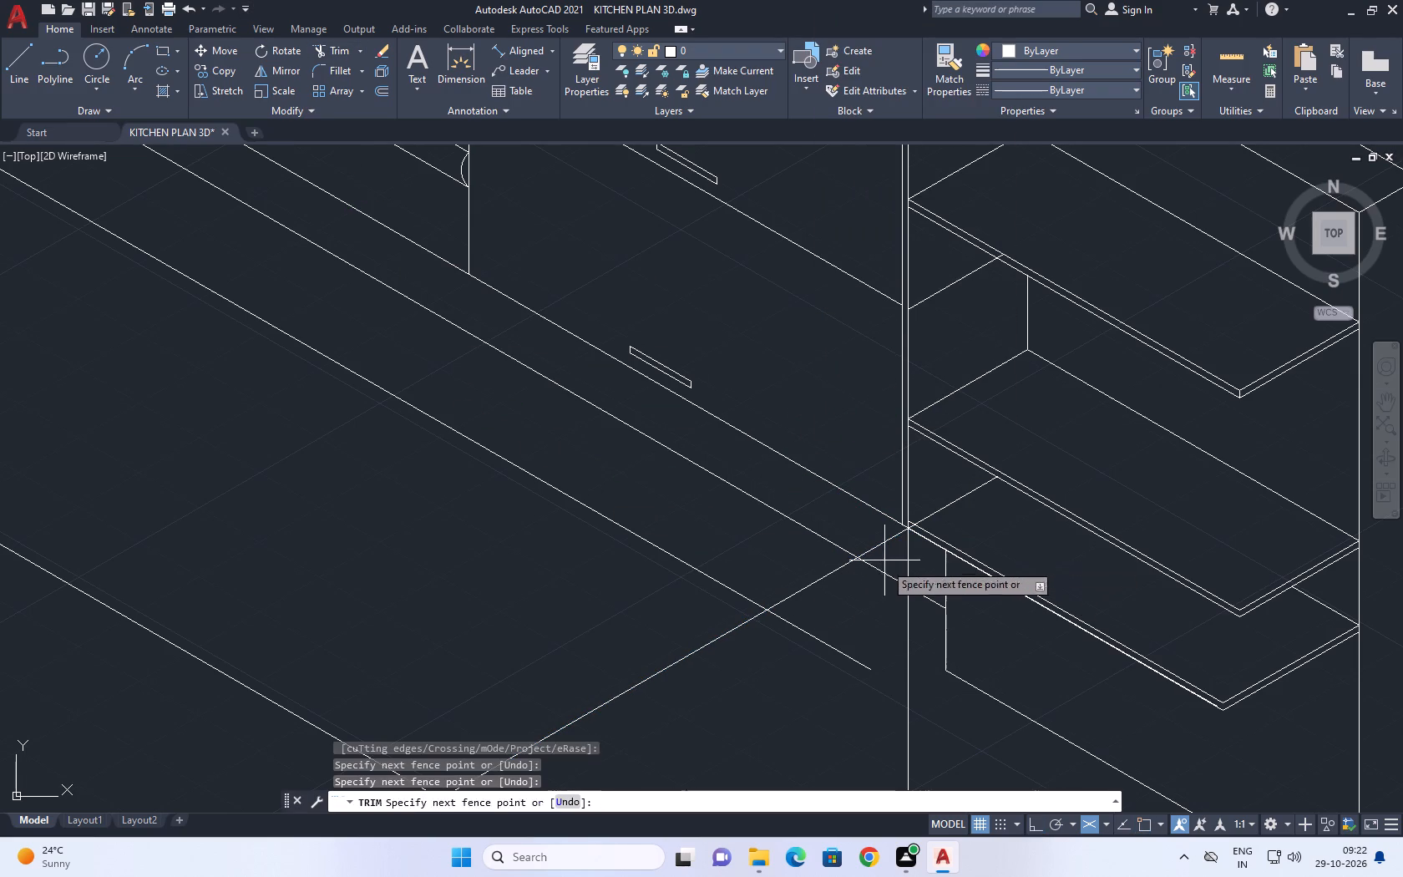
pyautogui.click(785, 650)
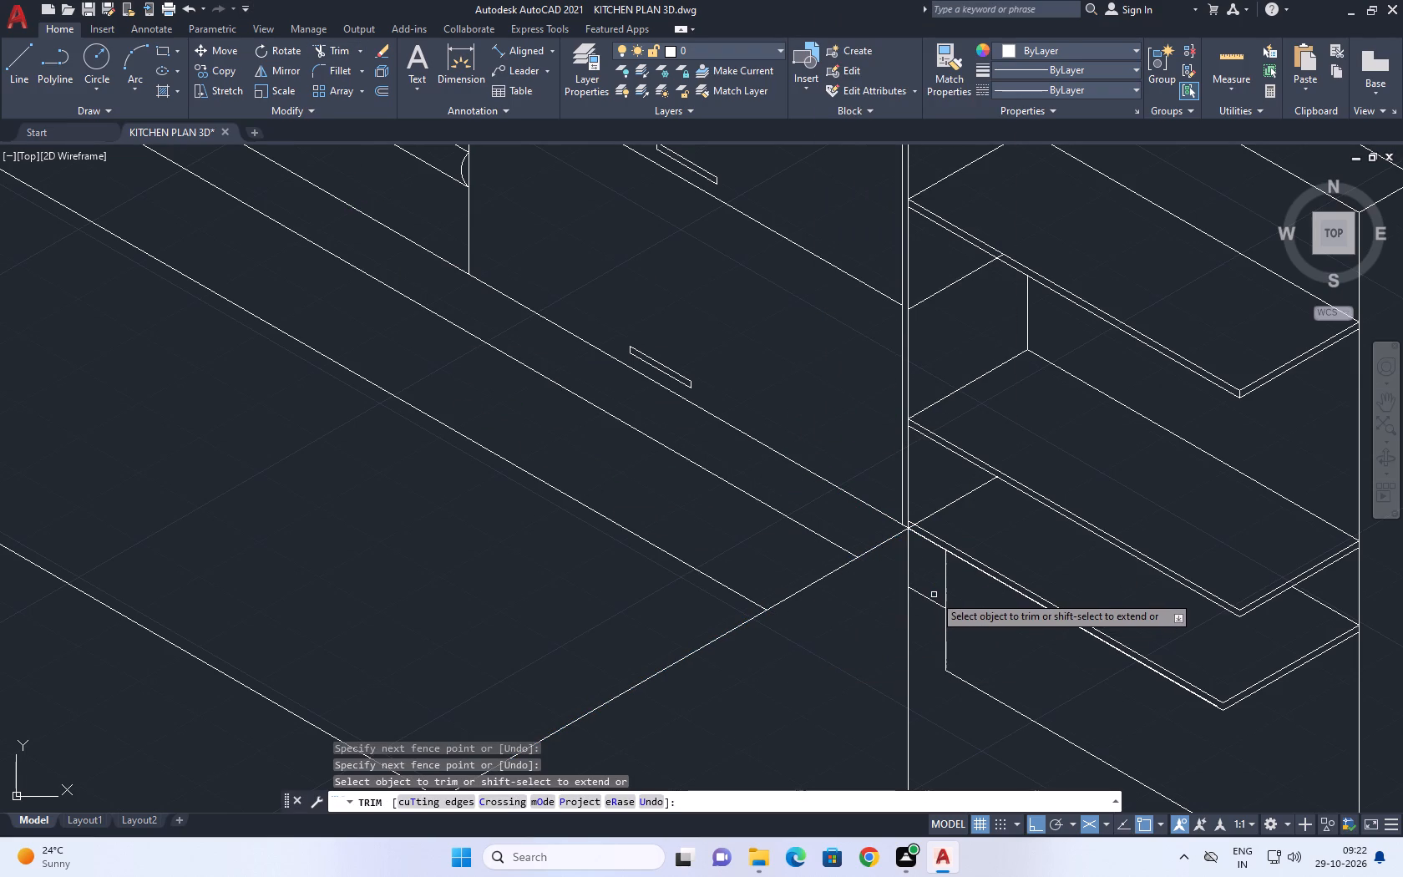
pyautogui.click(934, 601)
pyautogui.scroll(-2, 924, 594)
pyautogui.moveTo(975, 596); pyautogui.dragTo(949, 513, button='middle')
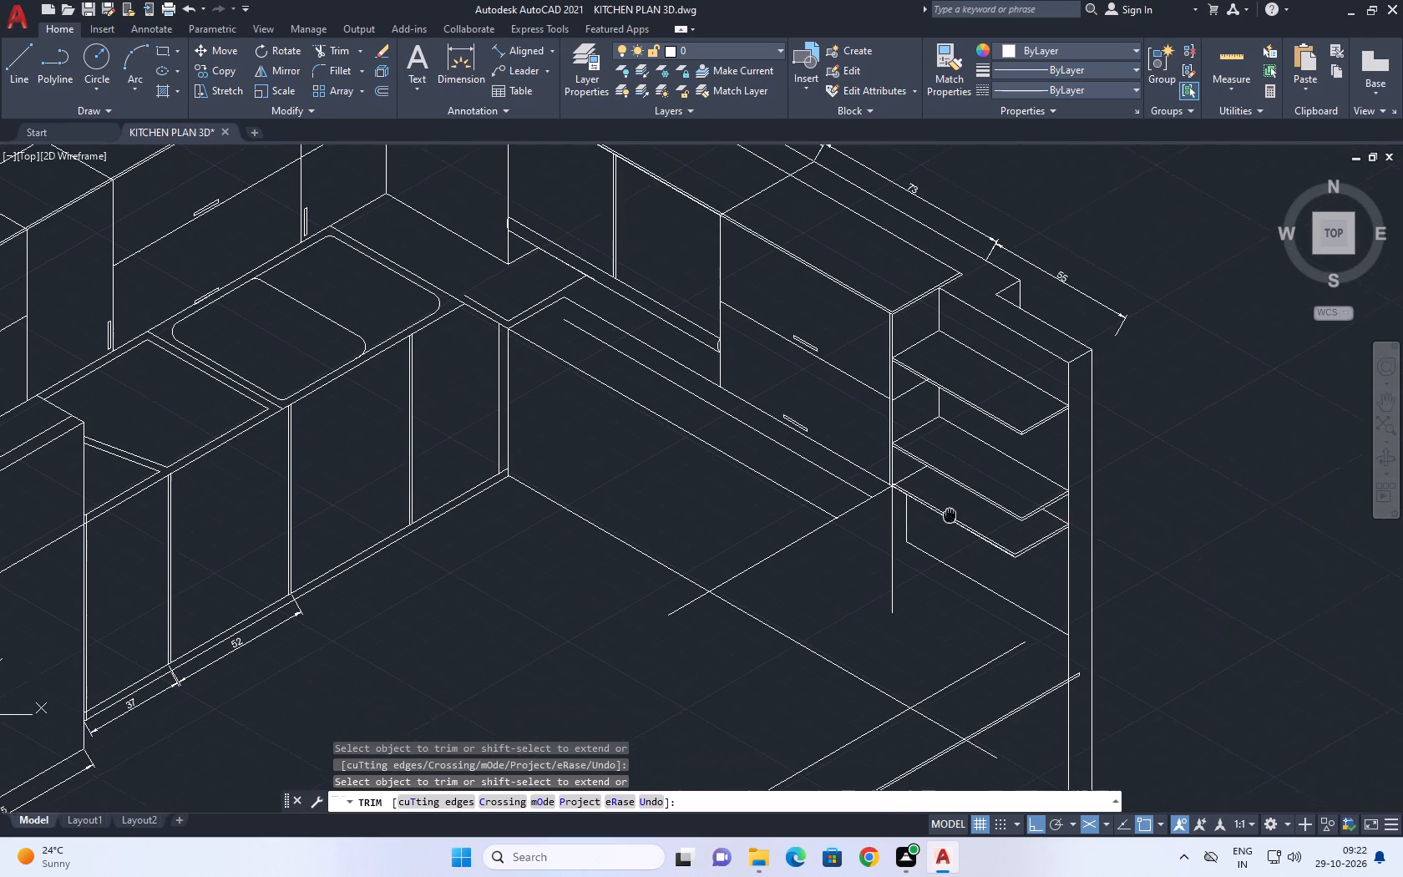
# Trim away the vertical line below the corner where the wall cabinet meets the open shelves.
pyautogui.moveTo(949, 513); pyautogui.dragTo(934, 496, button='middle')
pyautogui.moveTo(889, 557); pyautogui.dragTo(926, 586, button='middle')
pyautogui.click(933, 590)
pyautogui.click(878, 590)
pyautogui.moveTo(961, 571); pyautogui.dragTo(955, 571, button='middle')
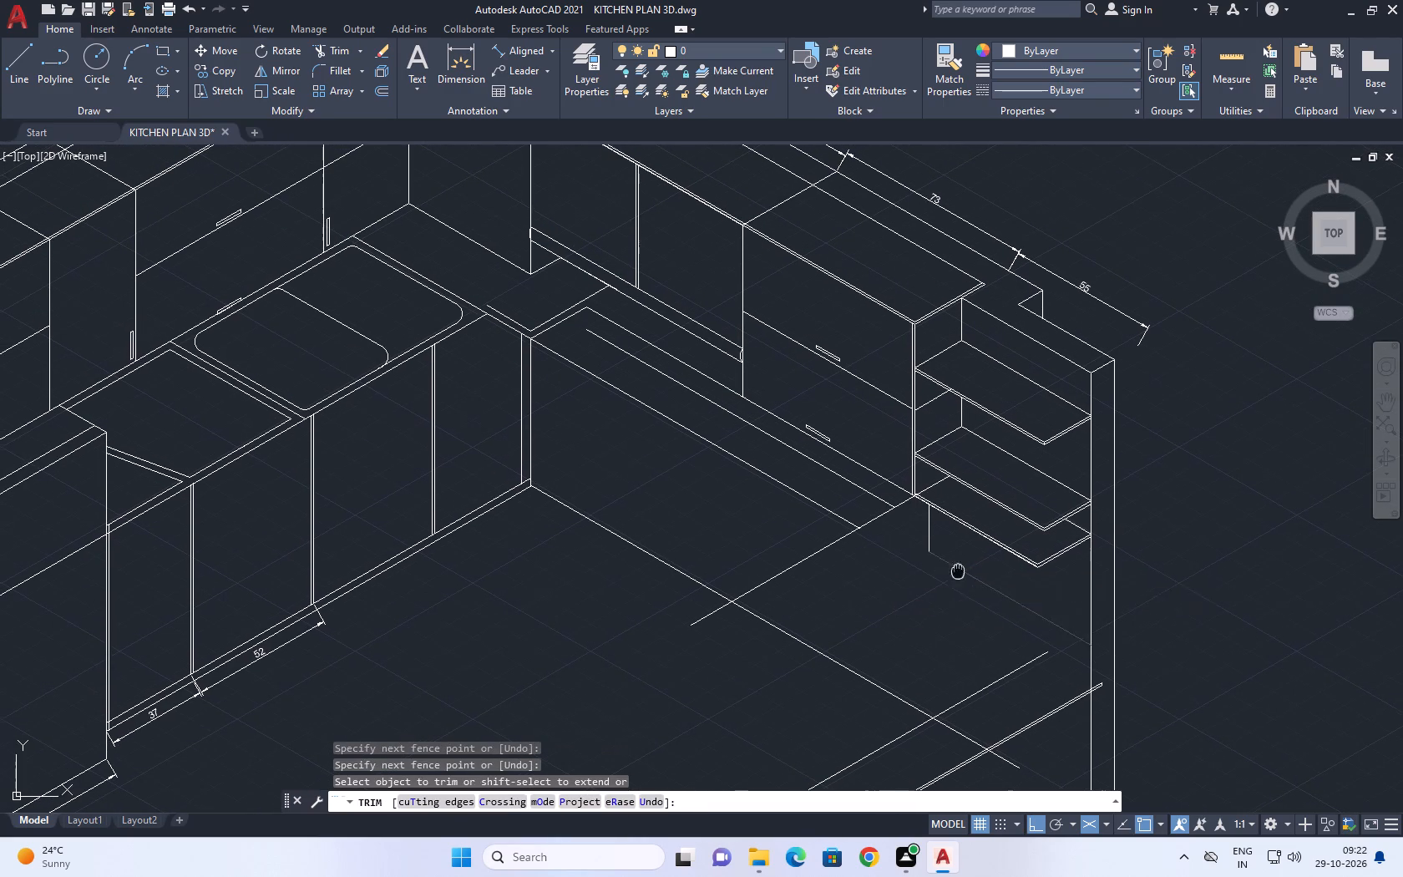
pyautogui.moveTo(955, 571); pyautogui.dragTo(771, 582, button='middle')
pyautogui.moveTo(985, 375); pyautogui.dragTo(985, 392, button='right')
pyautogui.click(1022, 436)
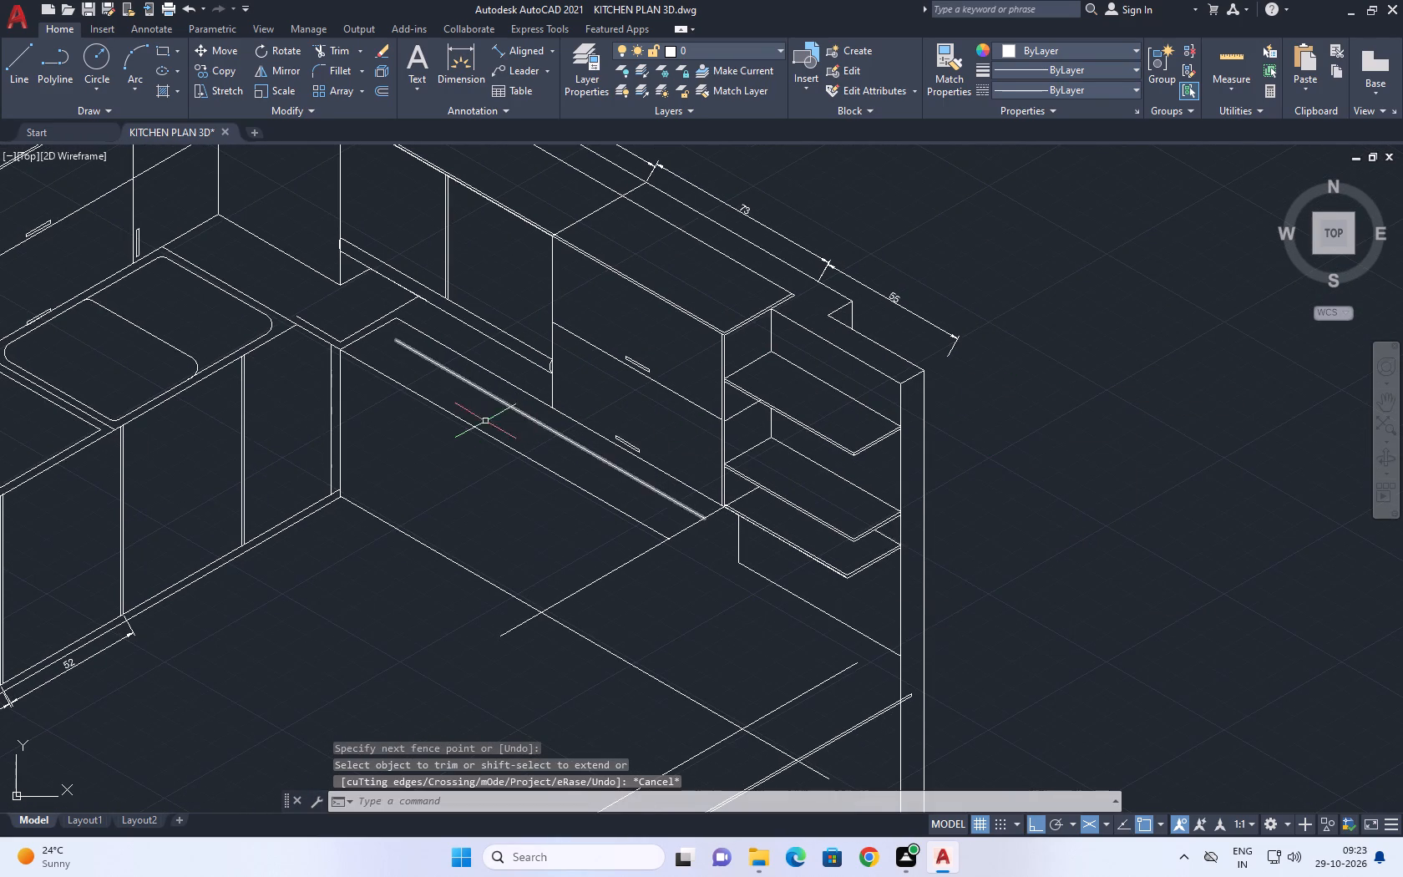
# Stretch the inner countertop line's end near the kitchen corner at 150°, past both short edge lines of the corner countertop.
pyautogui.moveTo(429, 401); pyautogui.dragTo(571, 435, button='middle')
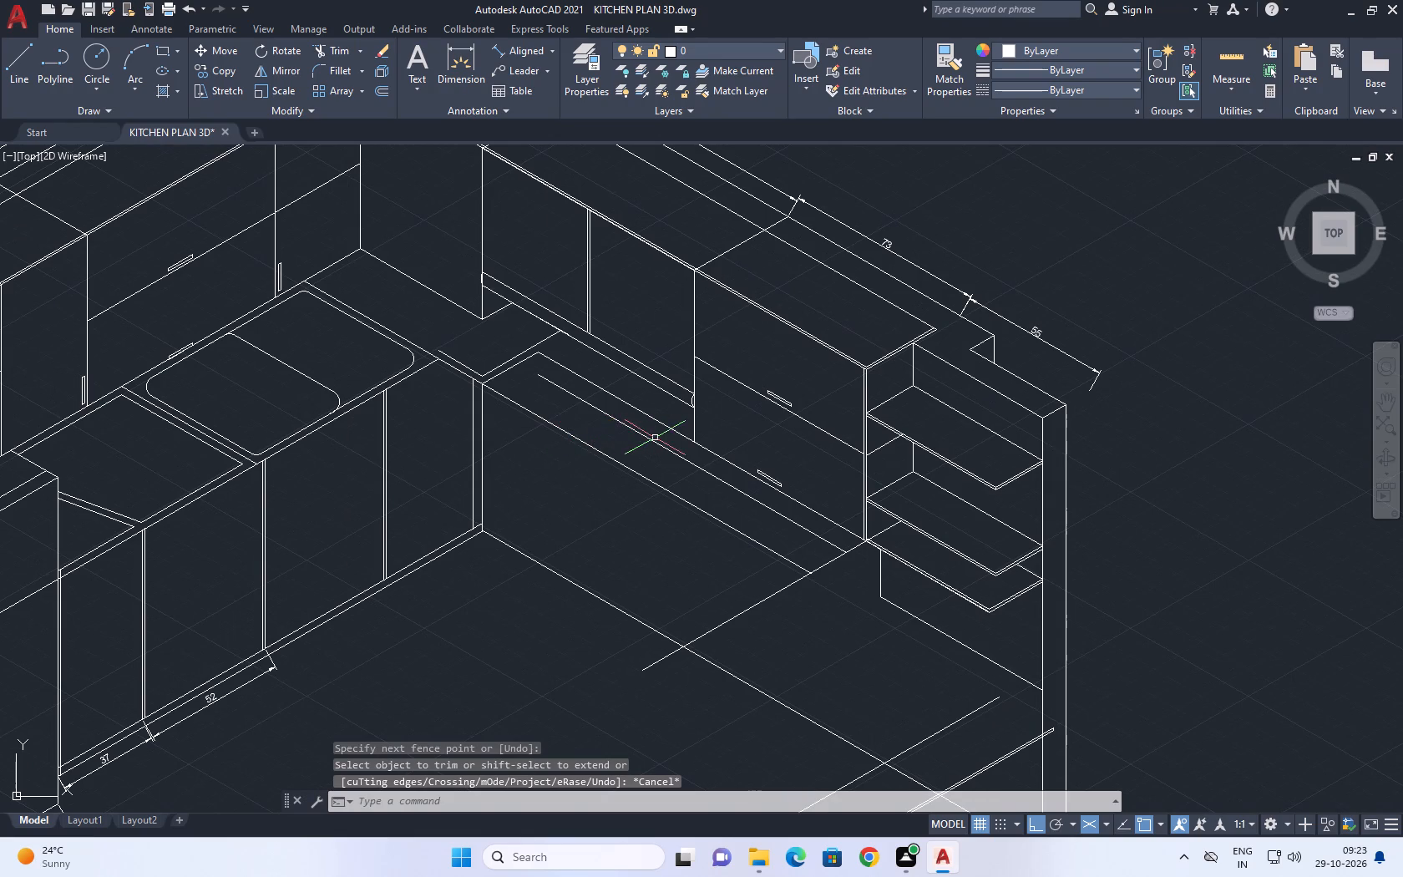
pyautogui.moveTo(660, 440); pyautogui.dragTo(688, 470, button='middle')
pyautogui.middleClick(689, 470)
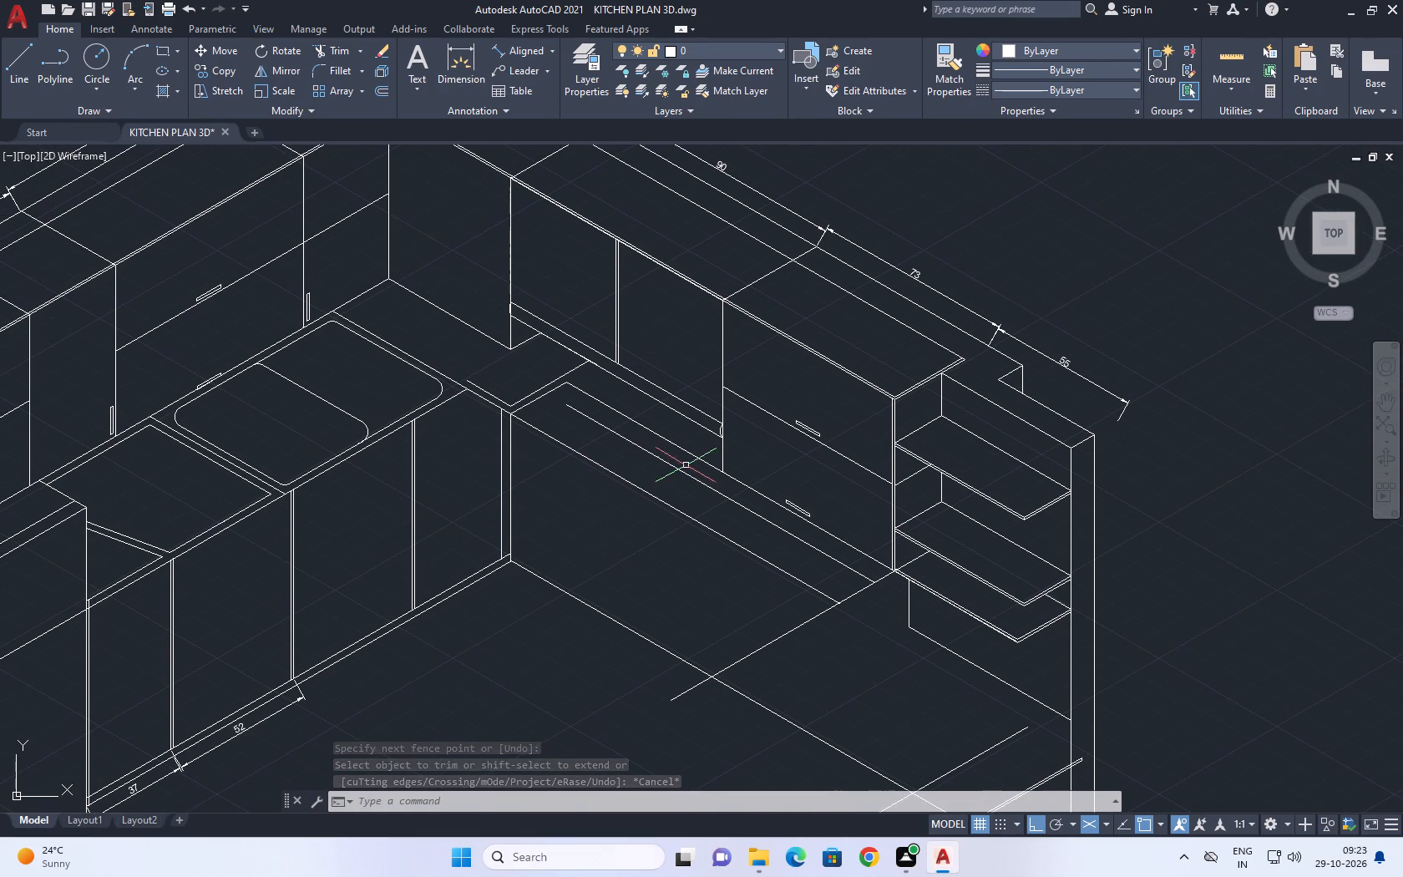
pyautogui.moveTo(611, 438); pyautogui.dragTo(638, 487, button='middle')
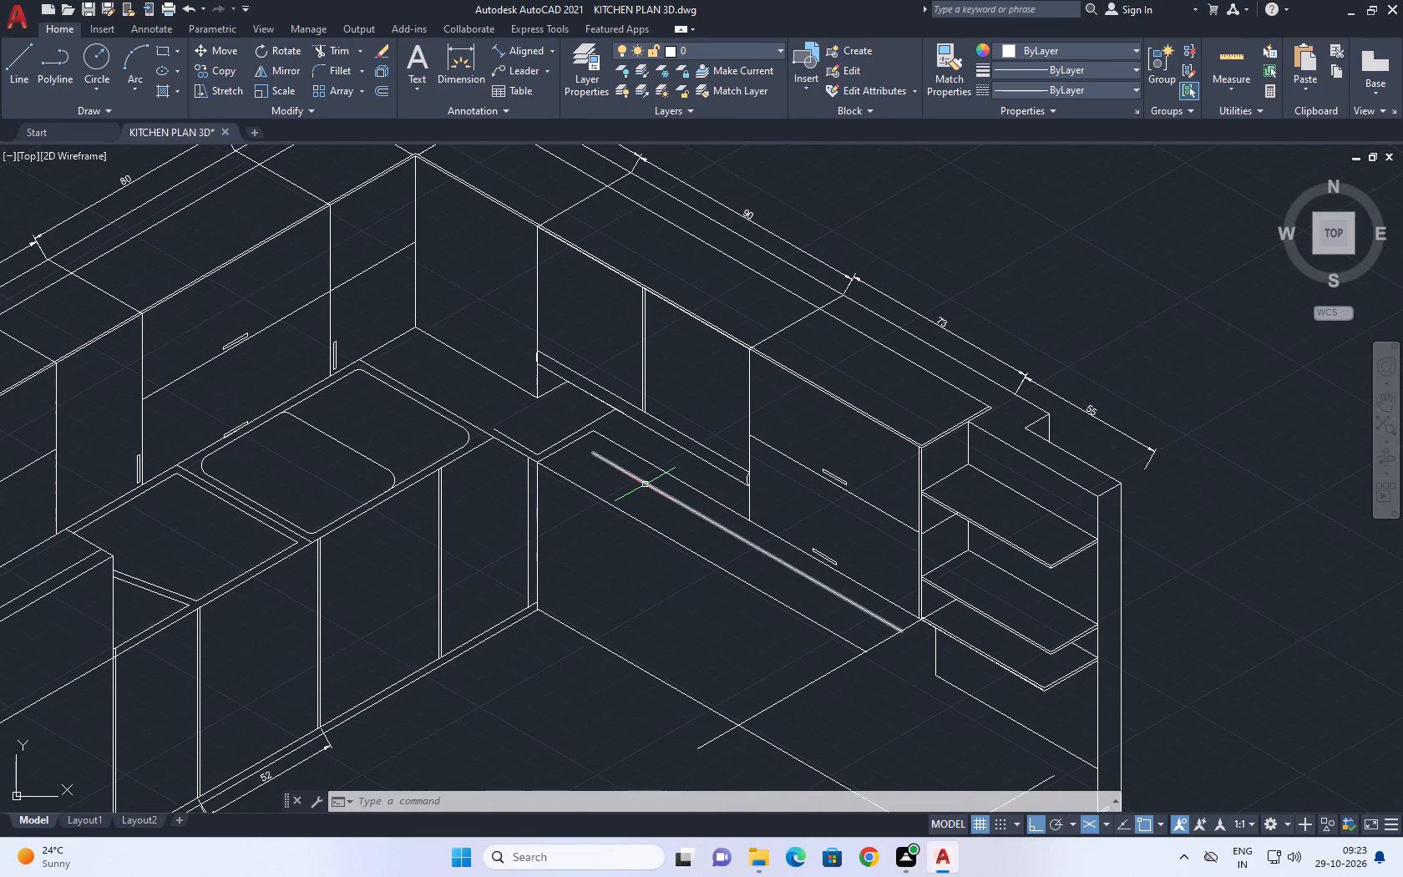
pyautogui.scroll(3, 590, 462)
pyautogui.click(602, 449)
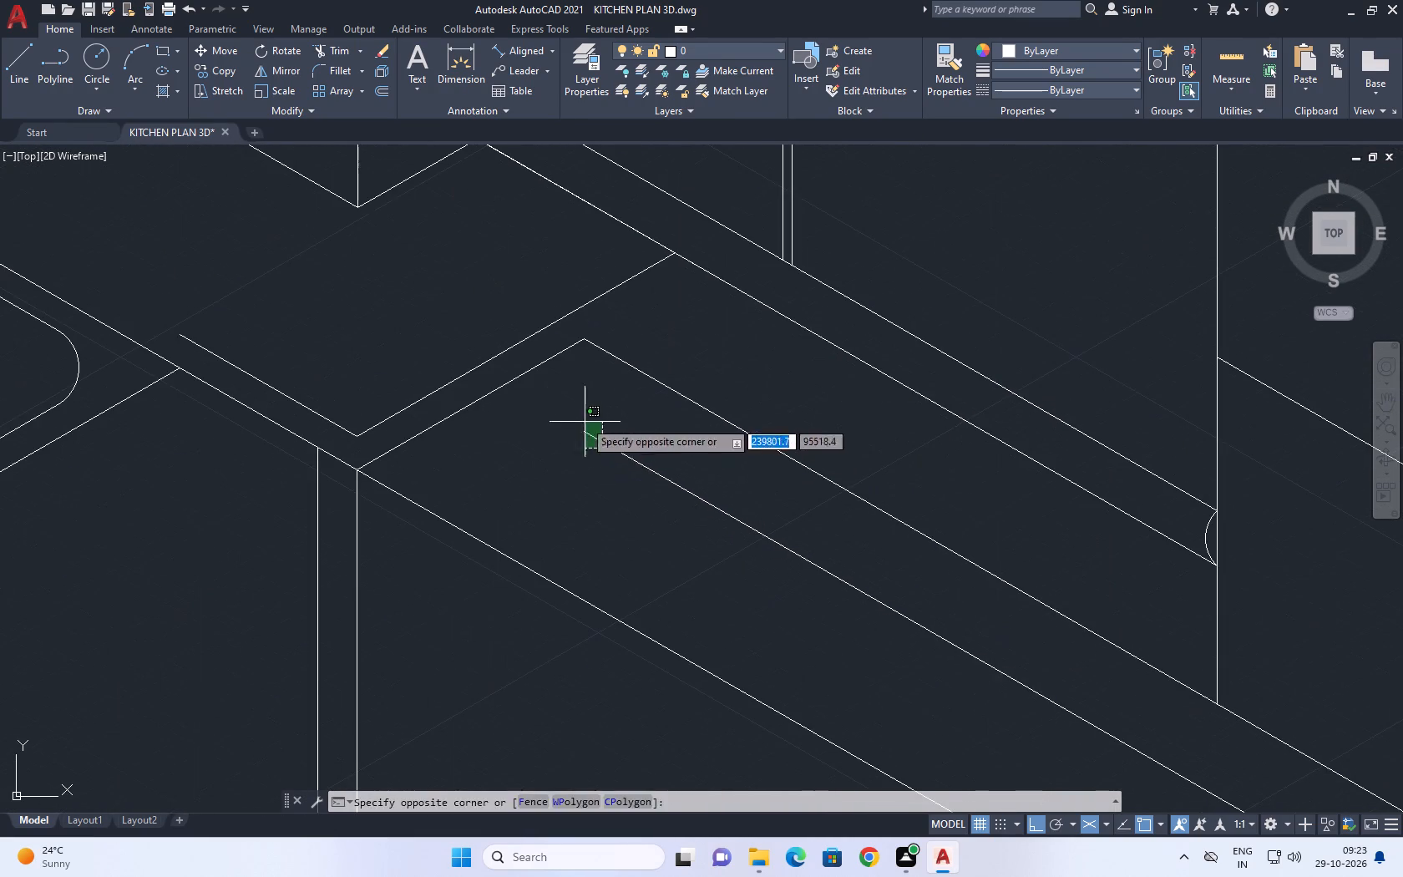
pyautogui.click(584, 419)
pyautogui.click(583, 434)
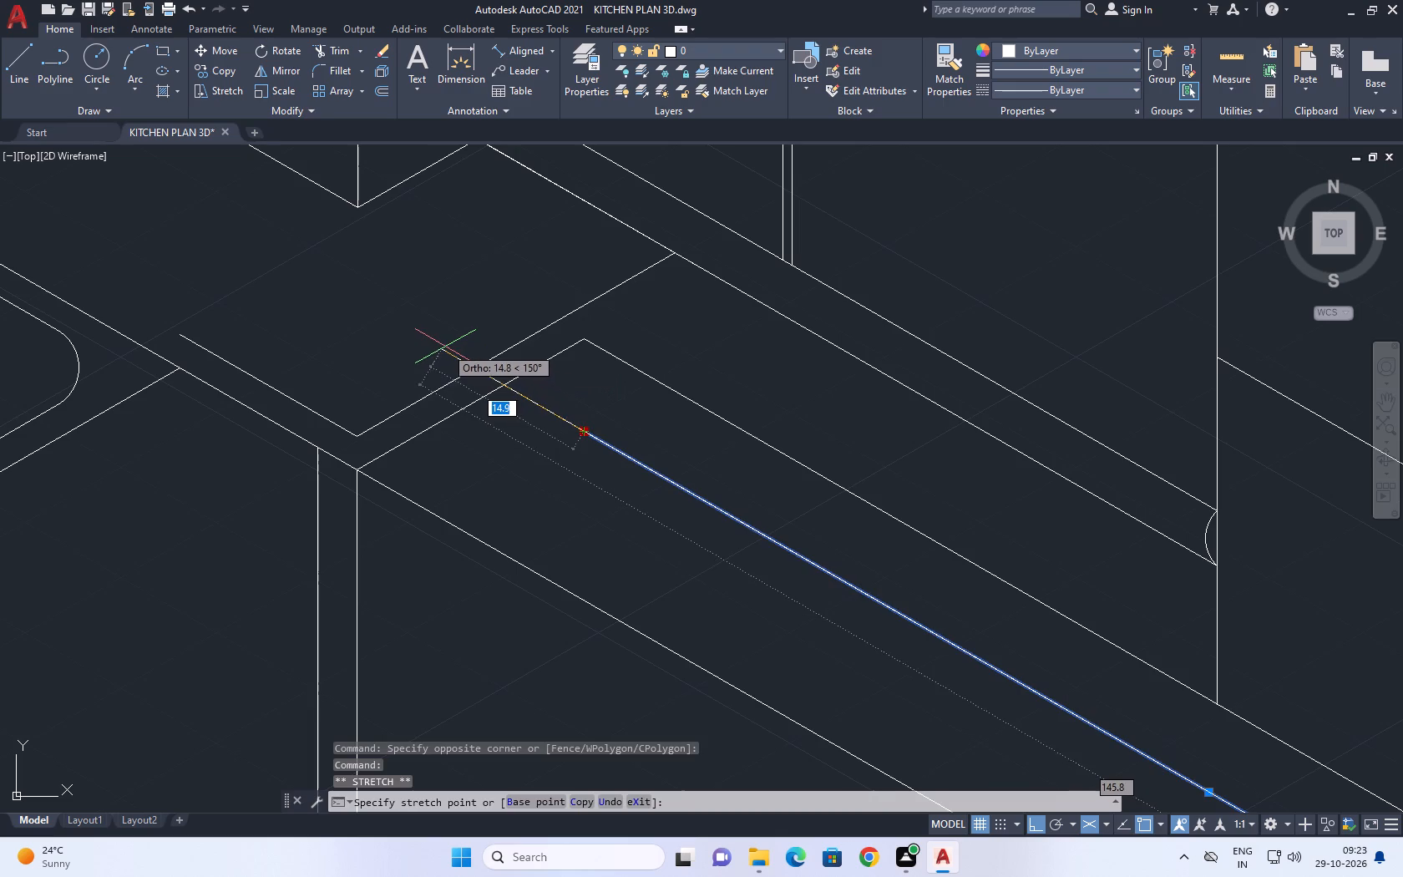
pyautogui.click(445, 347)
pyautogui.moveTo(524, 368); pyautogui.dragTo(431, 360, button='middle')
pyautogui.rightClick(421, 289)
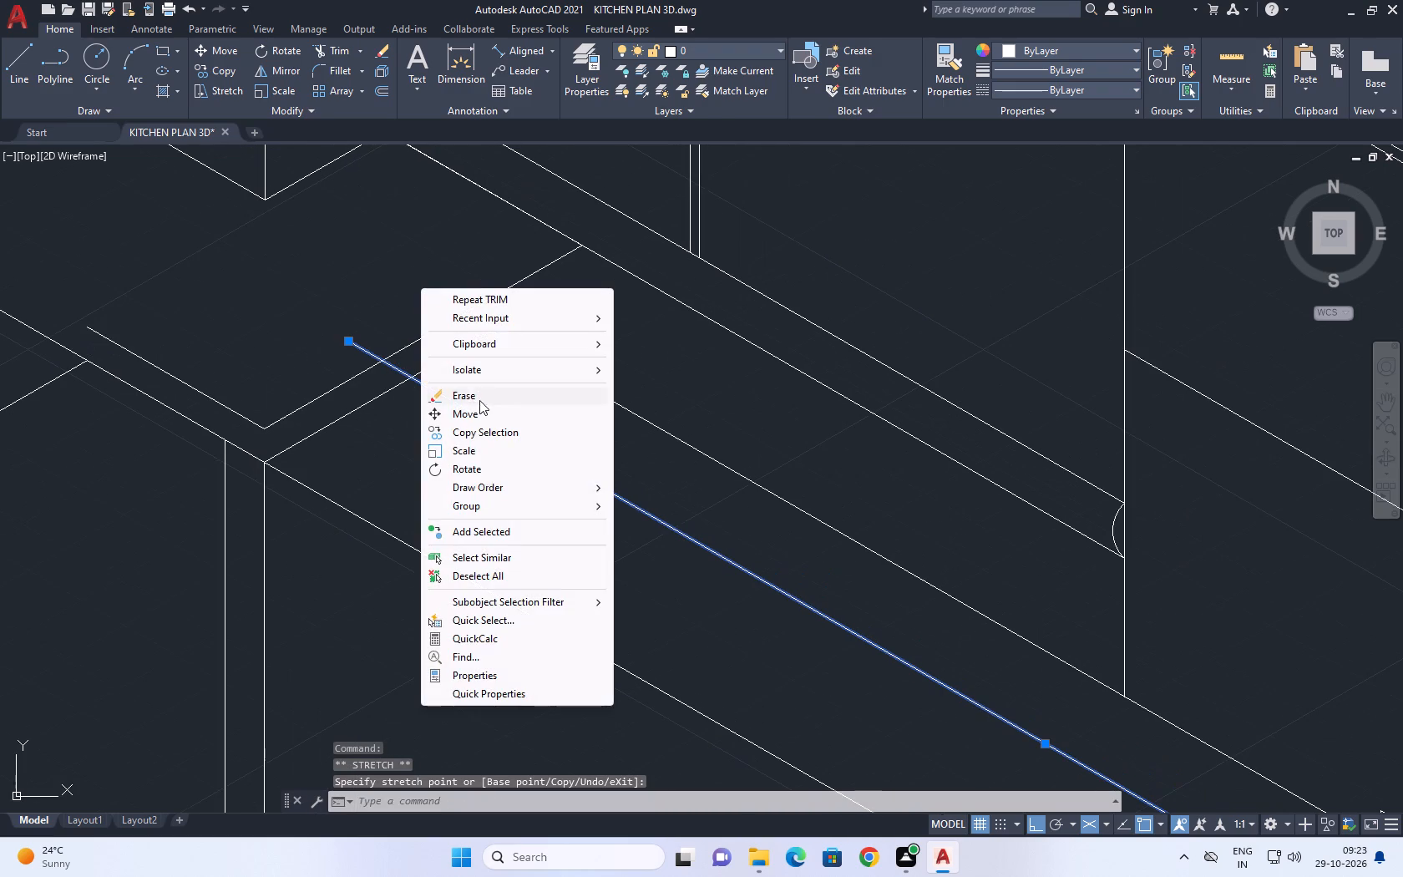
pyautogui.click(495, 568)
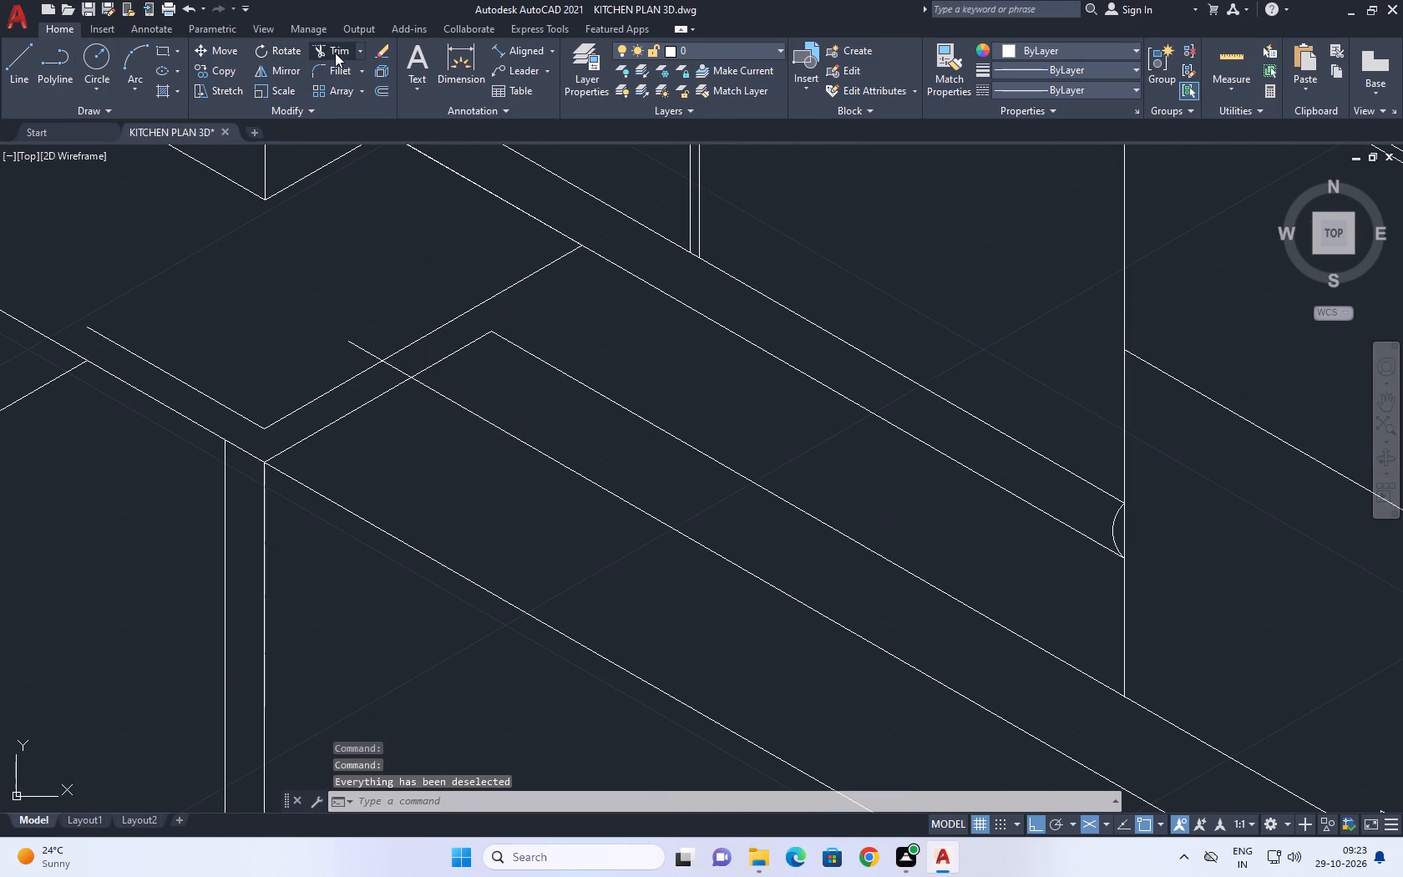
# Trim the stretched line back to the nearer countertop edge line at the corner, removing the leftover pieces beyond it.
pyautogui.click(335, 53)
pyautogui.scroll(2, 376, 367)
pyautogui.click(396, 374)
pyautogui.click(438, 358)
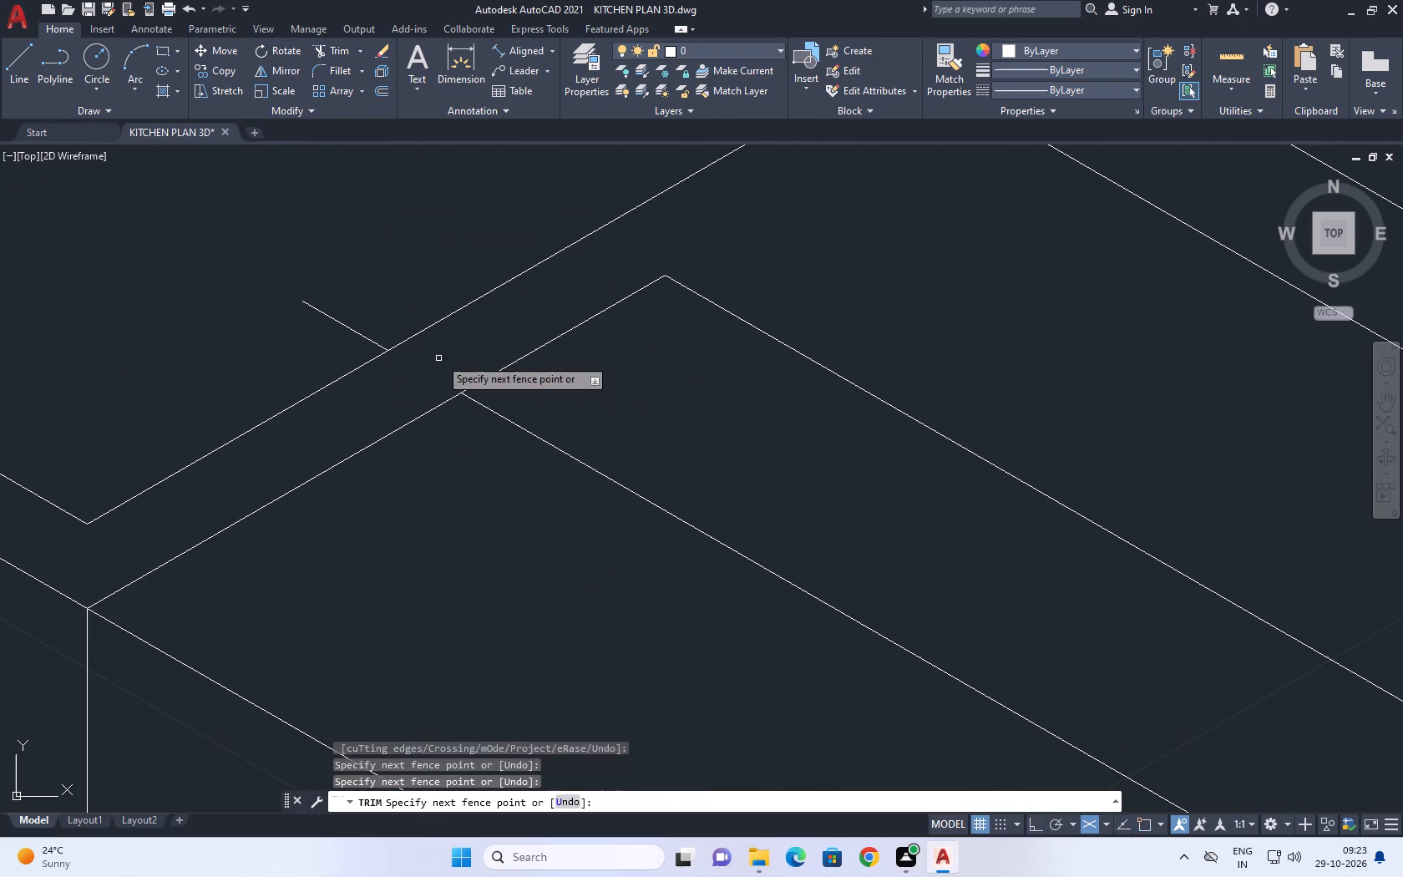
pyautogui.click(357, 309)
pyautogui.click(334, 324)
pyautogui.rightClick(394, 249)
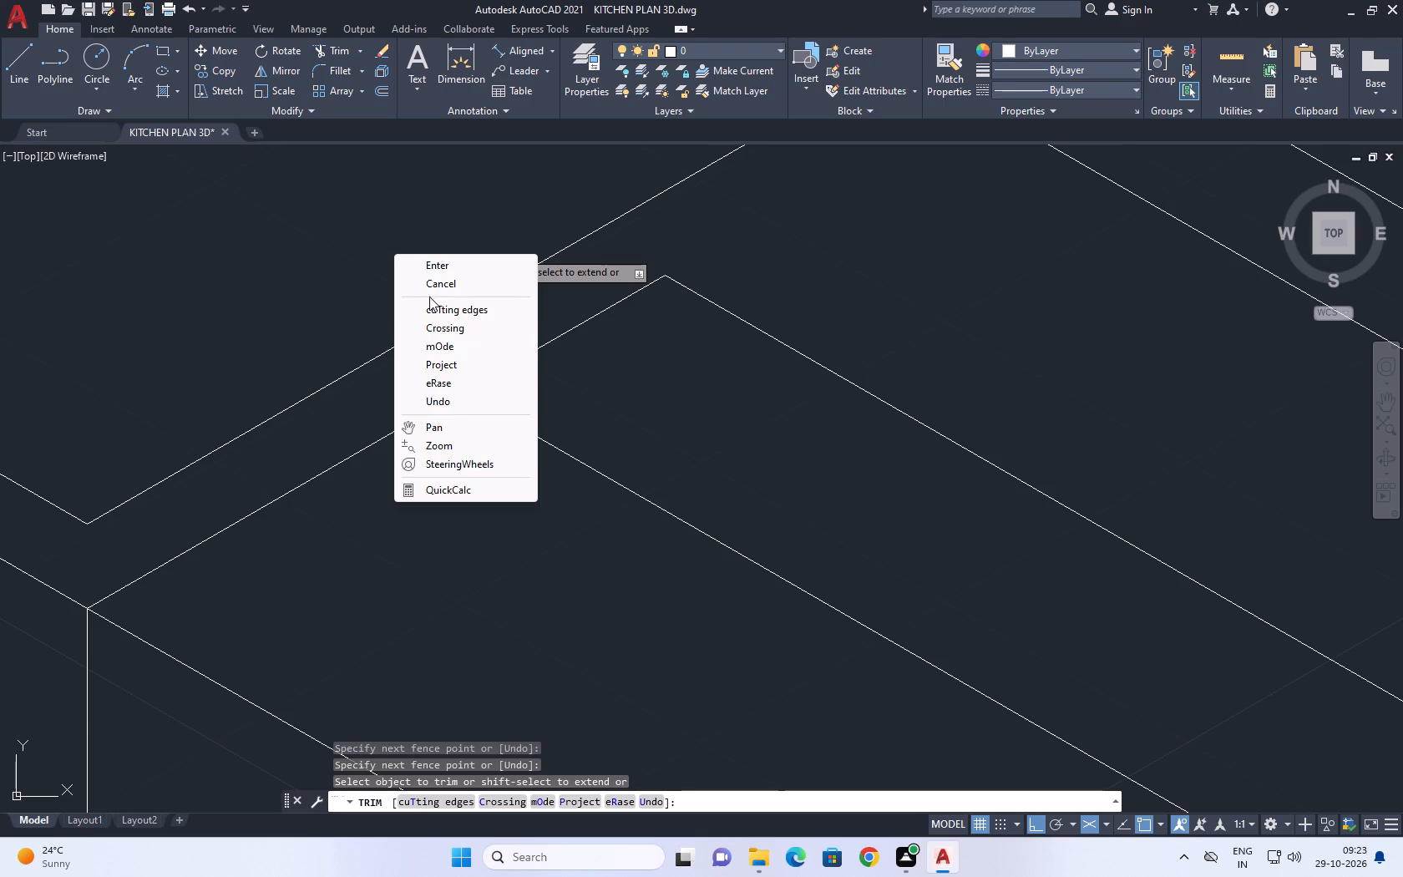
pyautogui.click(433, 288)
# Examine the second run's countertop lines from the kitchen corner to the open shelves and the wall cabinets above them.
pyautogui.scroll(-3, 418, 416)
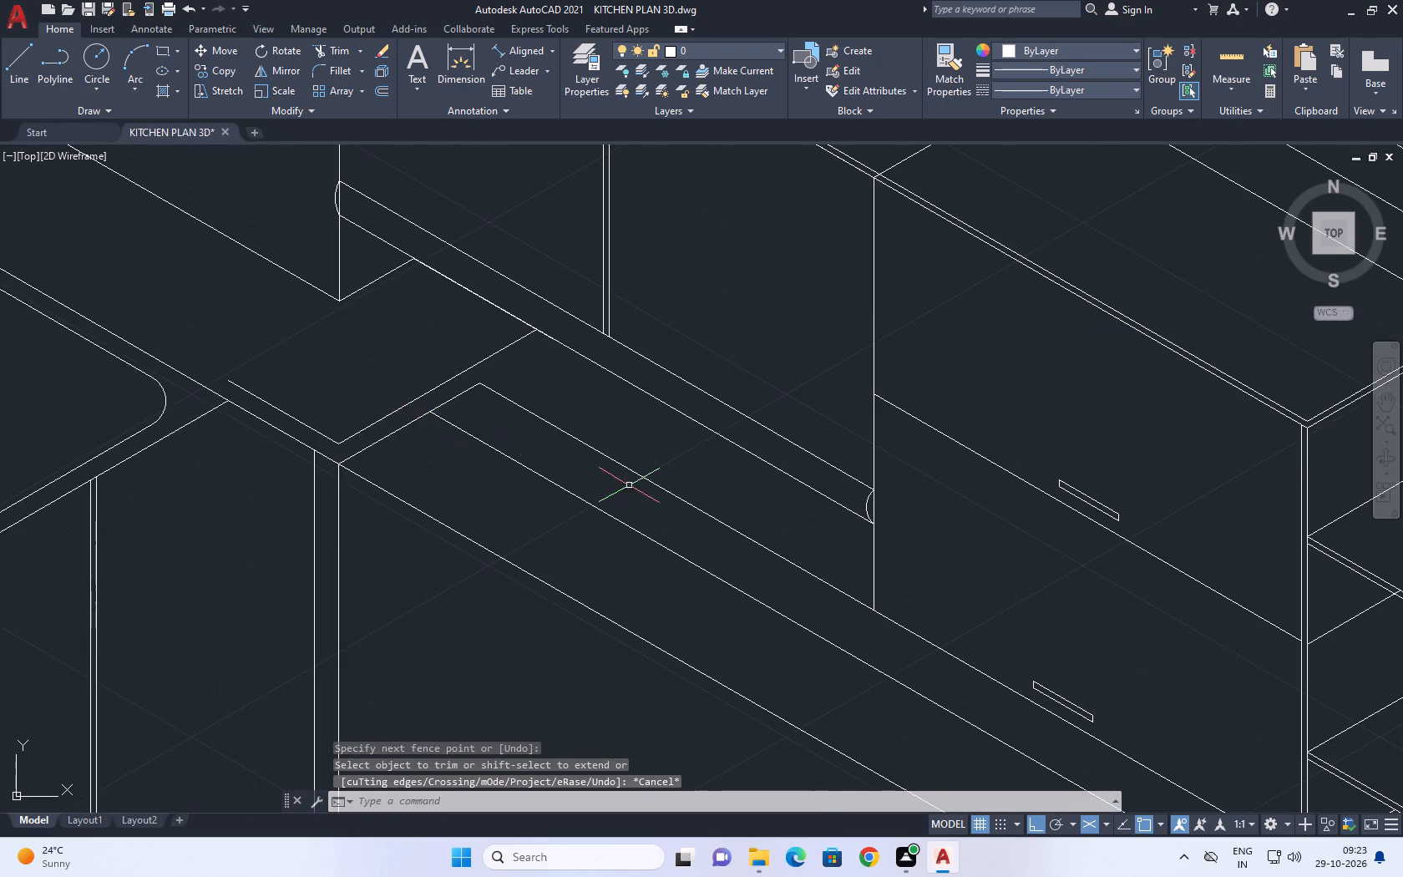
pyautogui.moveTo(644, 473); pyautogui.dragTo(643, 304, button='middle')
pyautogui.scroll(-1, 662, 368)
pyautogui.moveTo(860, 443); pyautogui.dragTo(823, 333, button='middle')
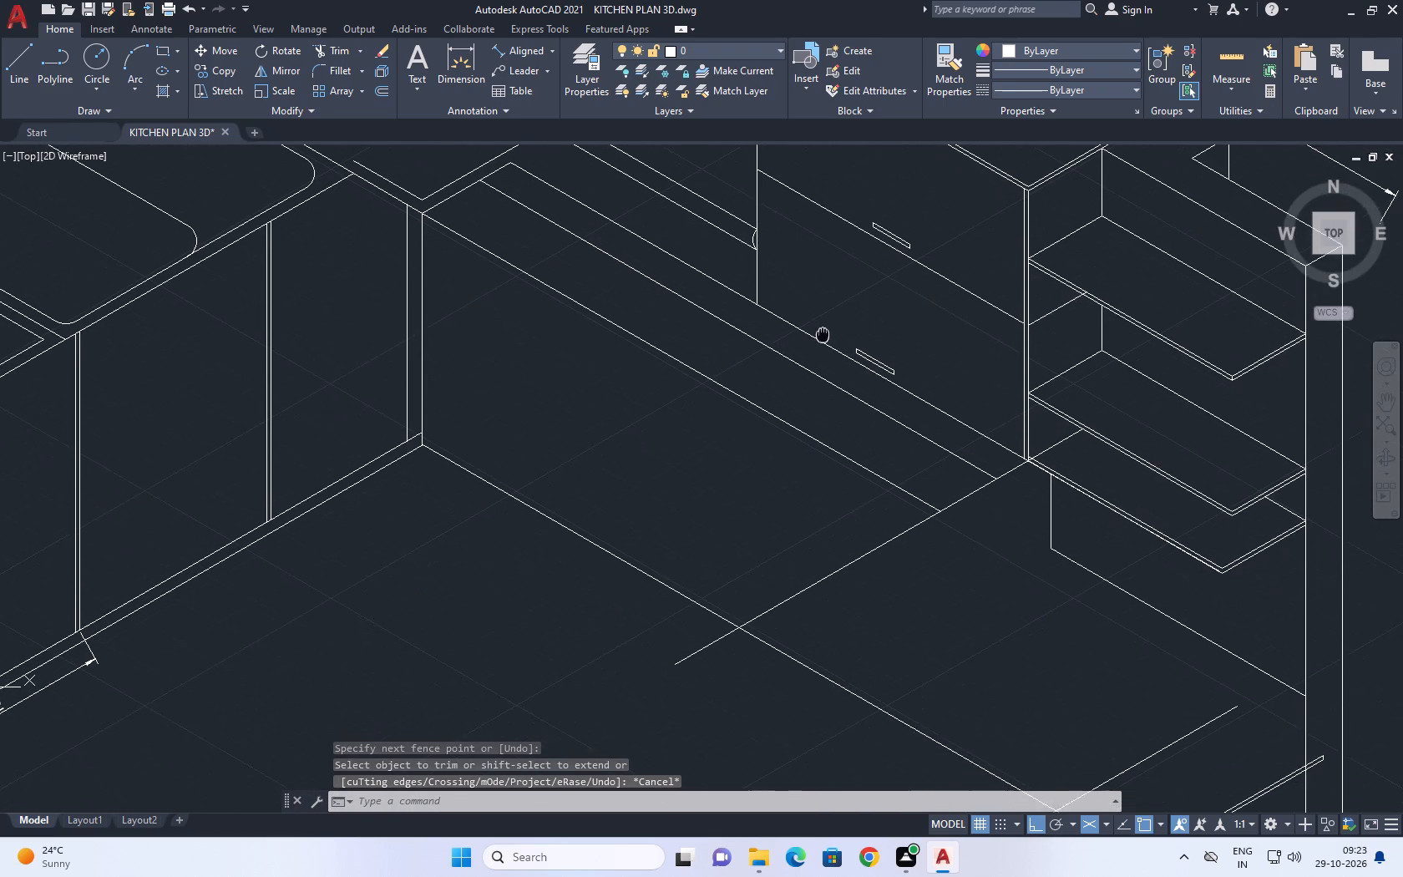
pyautogui.moveTo(823, 333); pyautogui.dragTo(821, 327, button='middle')
pyautogui.moveTo(782, 405); pyautogui.dragTo(788, 428, button='middle')
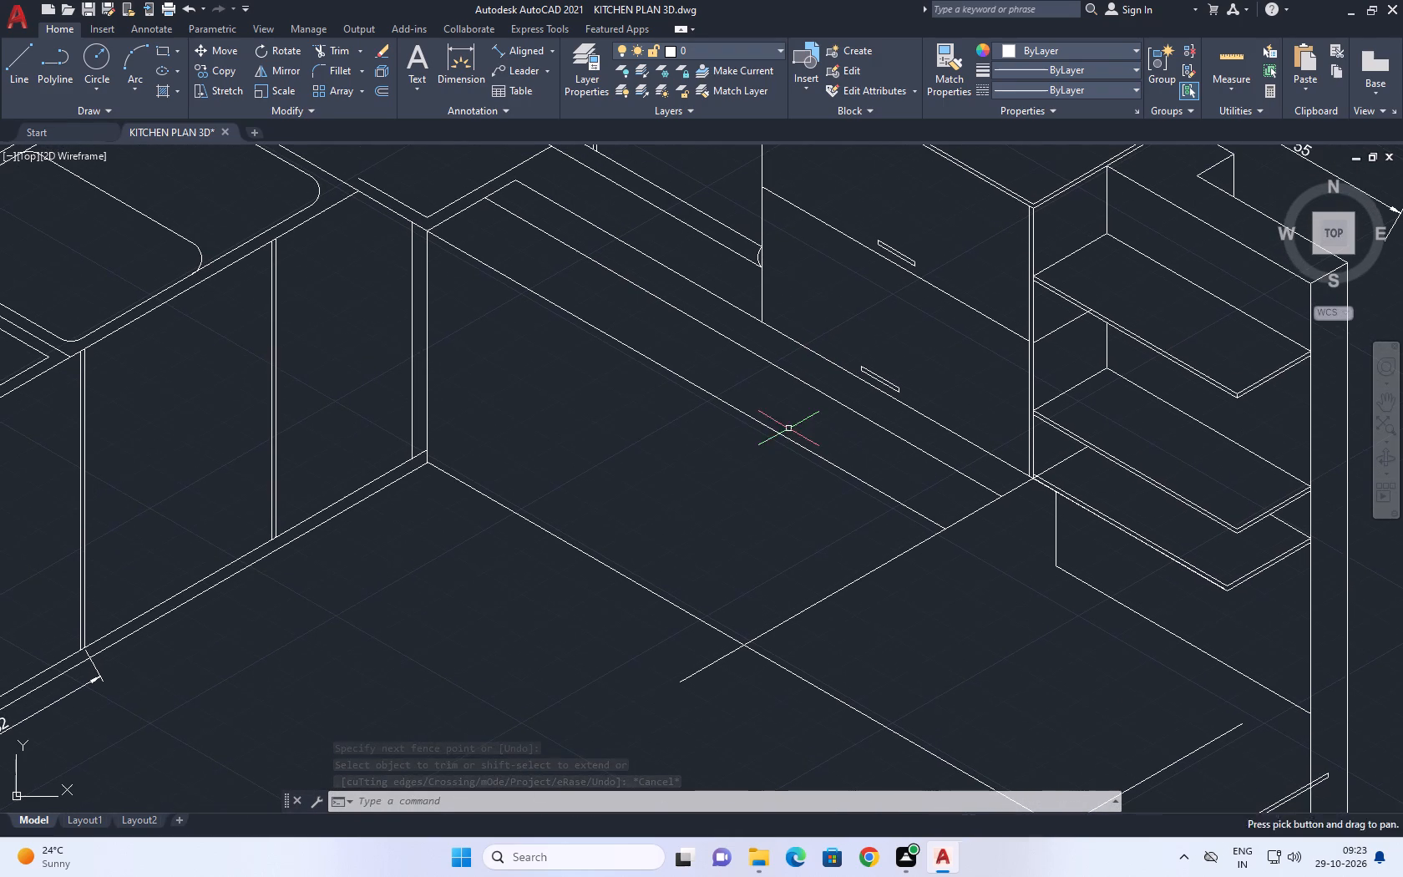
pyautogui.click(788, 417)
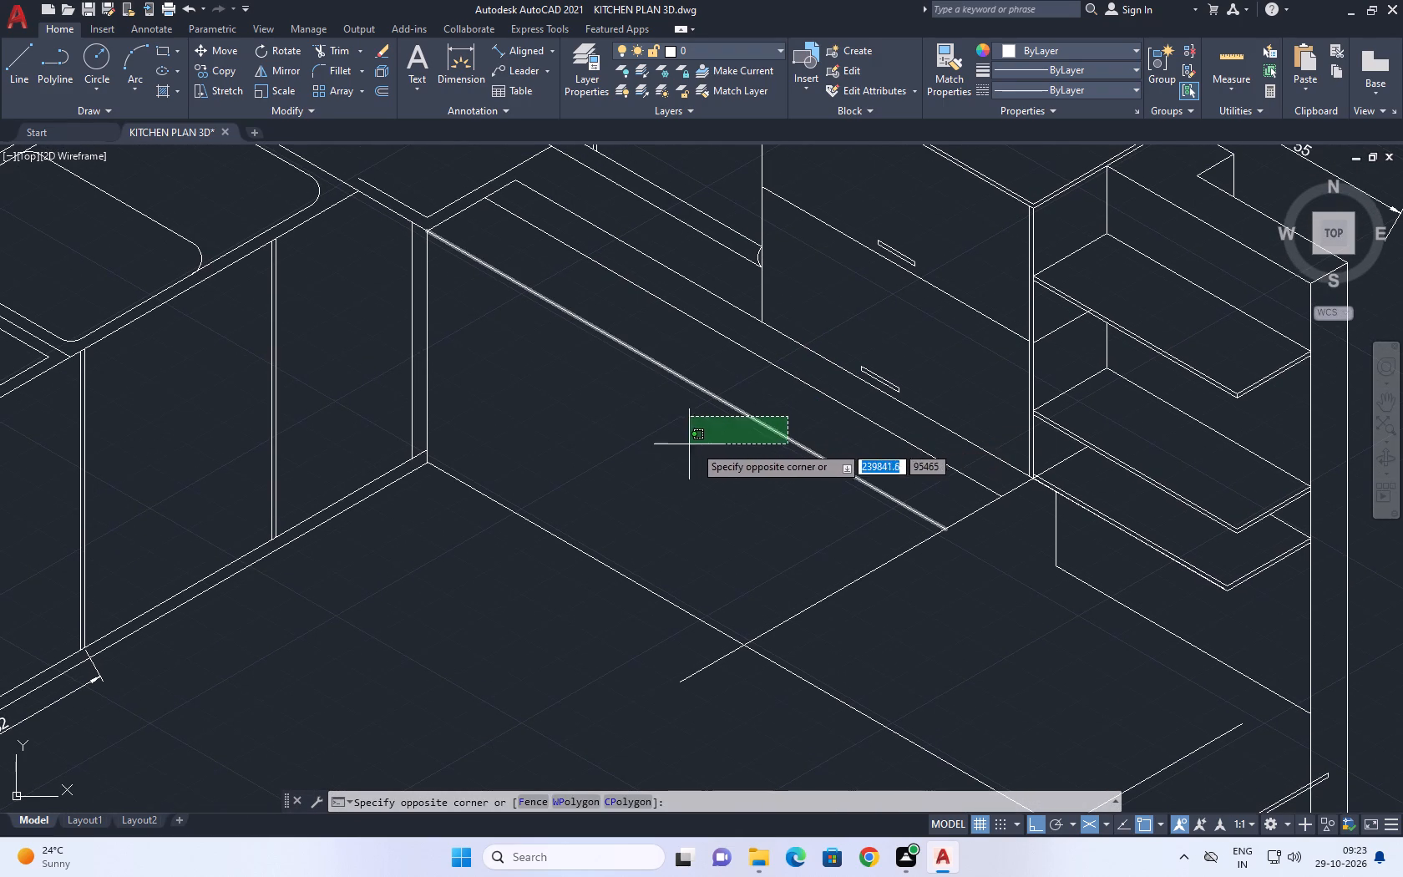
pyautogui.click(804, 423)
pyautogui.scroll(-1, 803, 402)
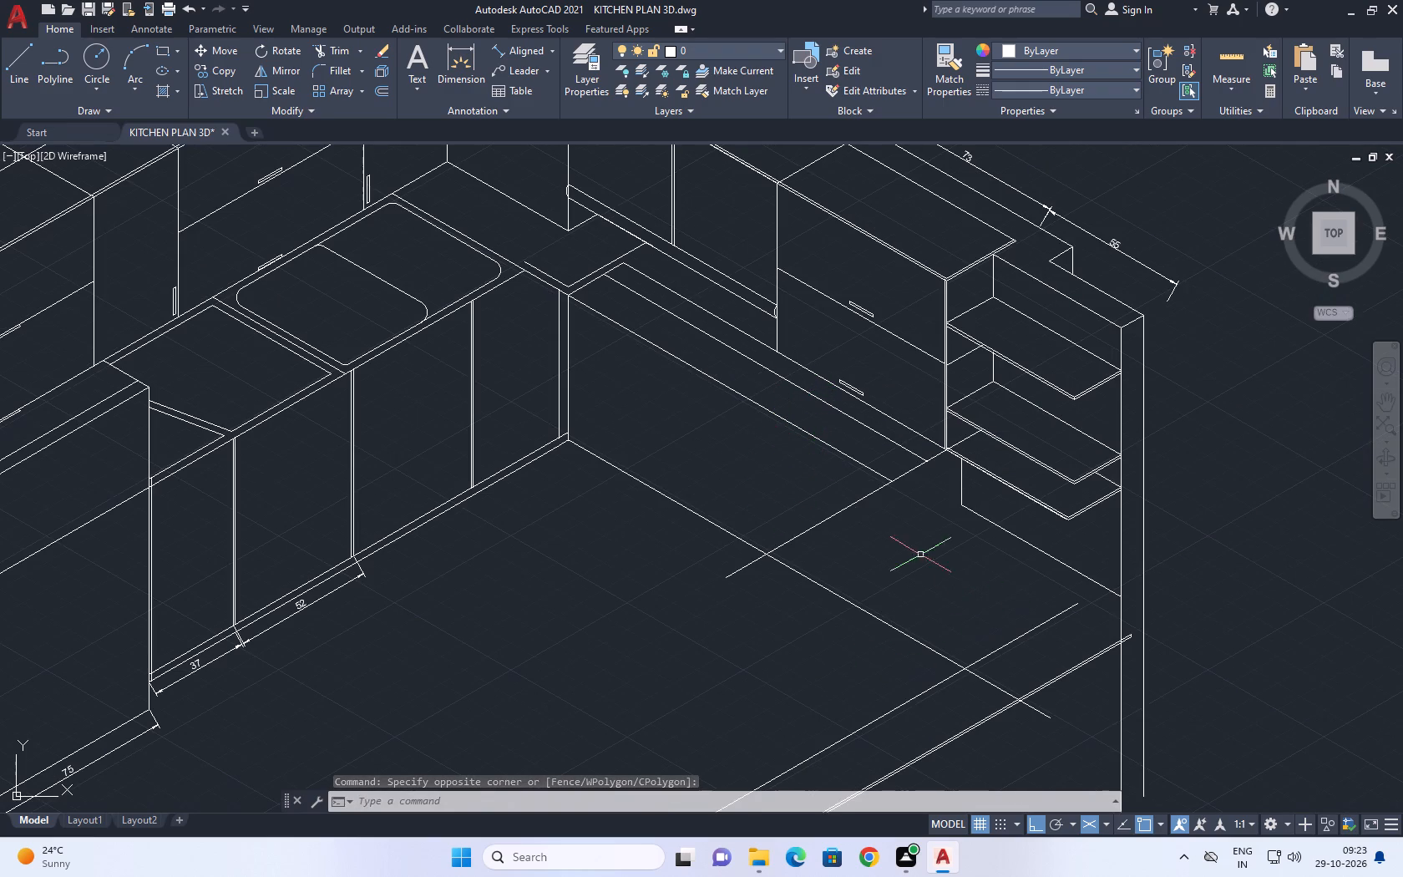
pyautogui.moveTo(760, 397); pyautogui.dragTo(786, 468, button='middle')
pyautogui.middleClick(786, 468)
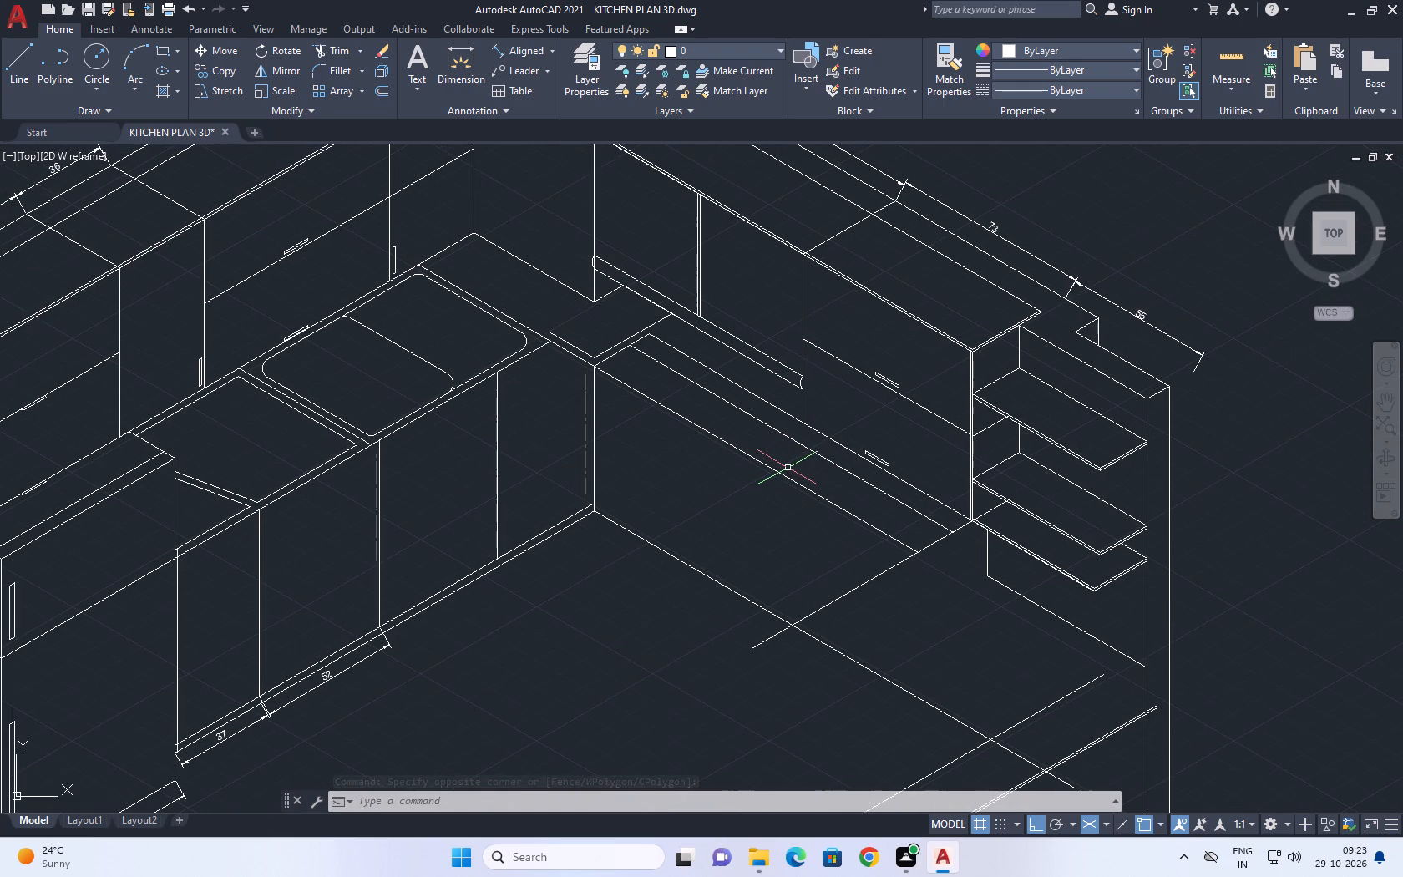
pyautogui.scroll(1, 803, 419)
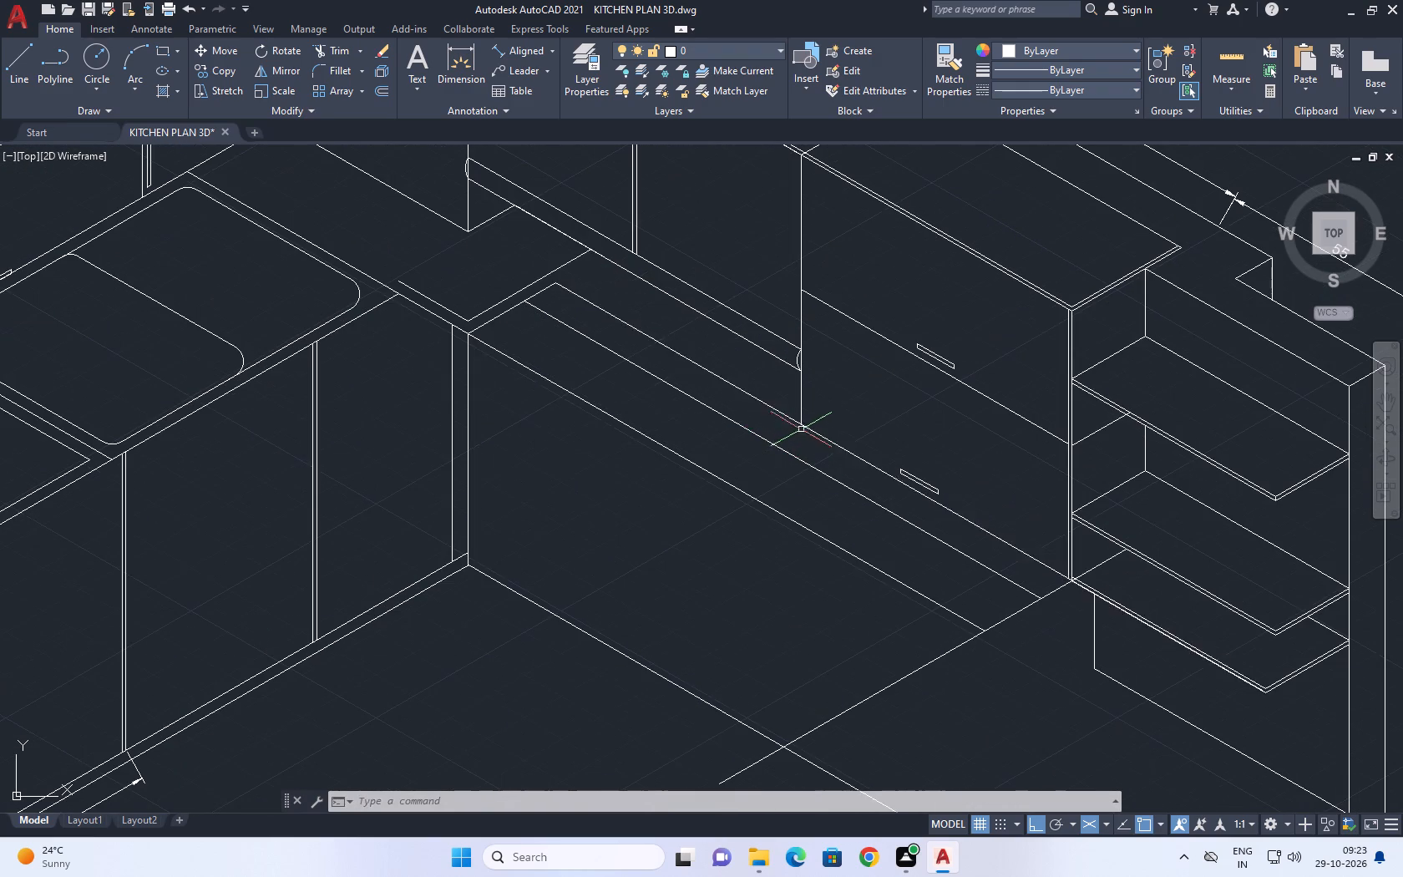
pyautogui.moveTo(798, 418); pyautogui.dragTo(947, 588, button='middle')
pyautogui.scroll(-1, 947, 588)
pyautogui.moveTo(945, 600); pyautogui.dragTo(926, 596, button='middle')
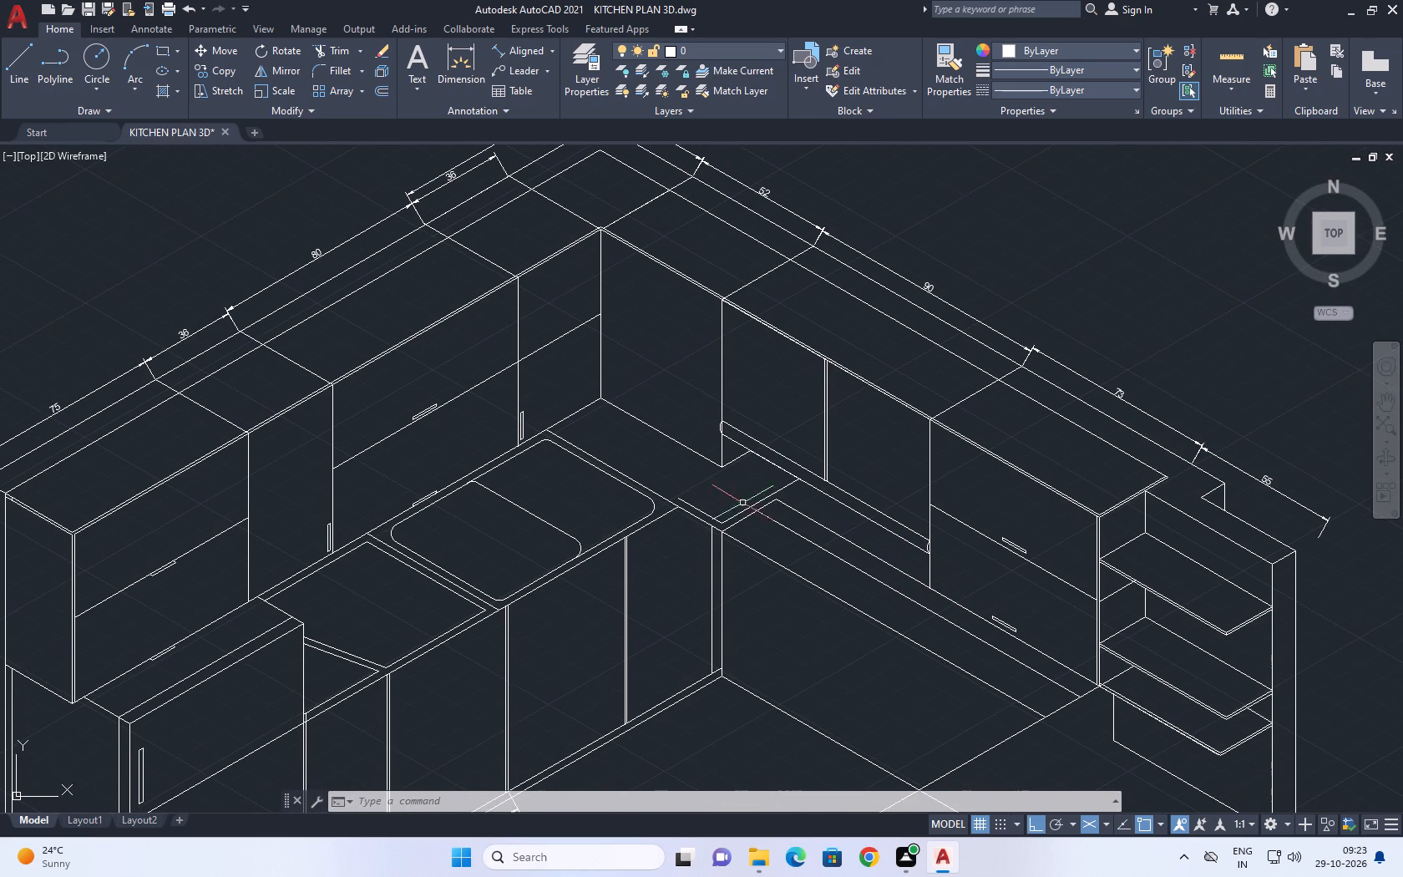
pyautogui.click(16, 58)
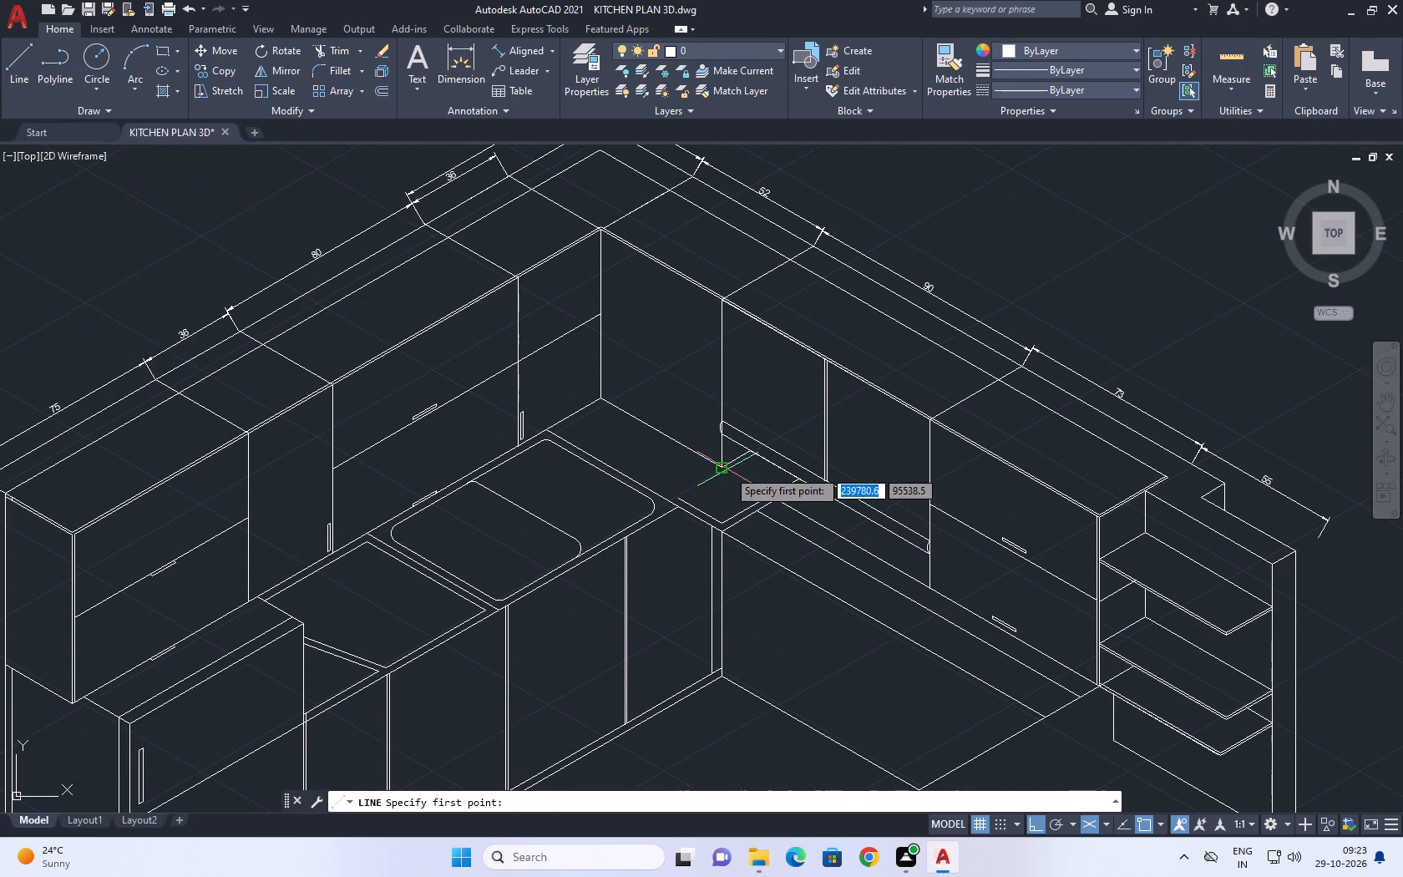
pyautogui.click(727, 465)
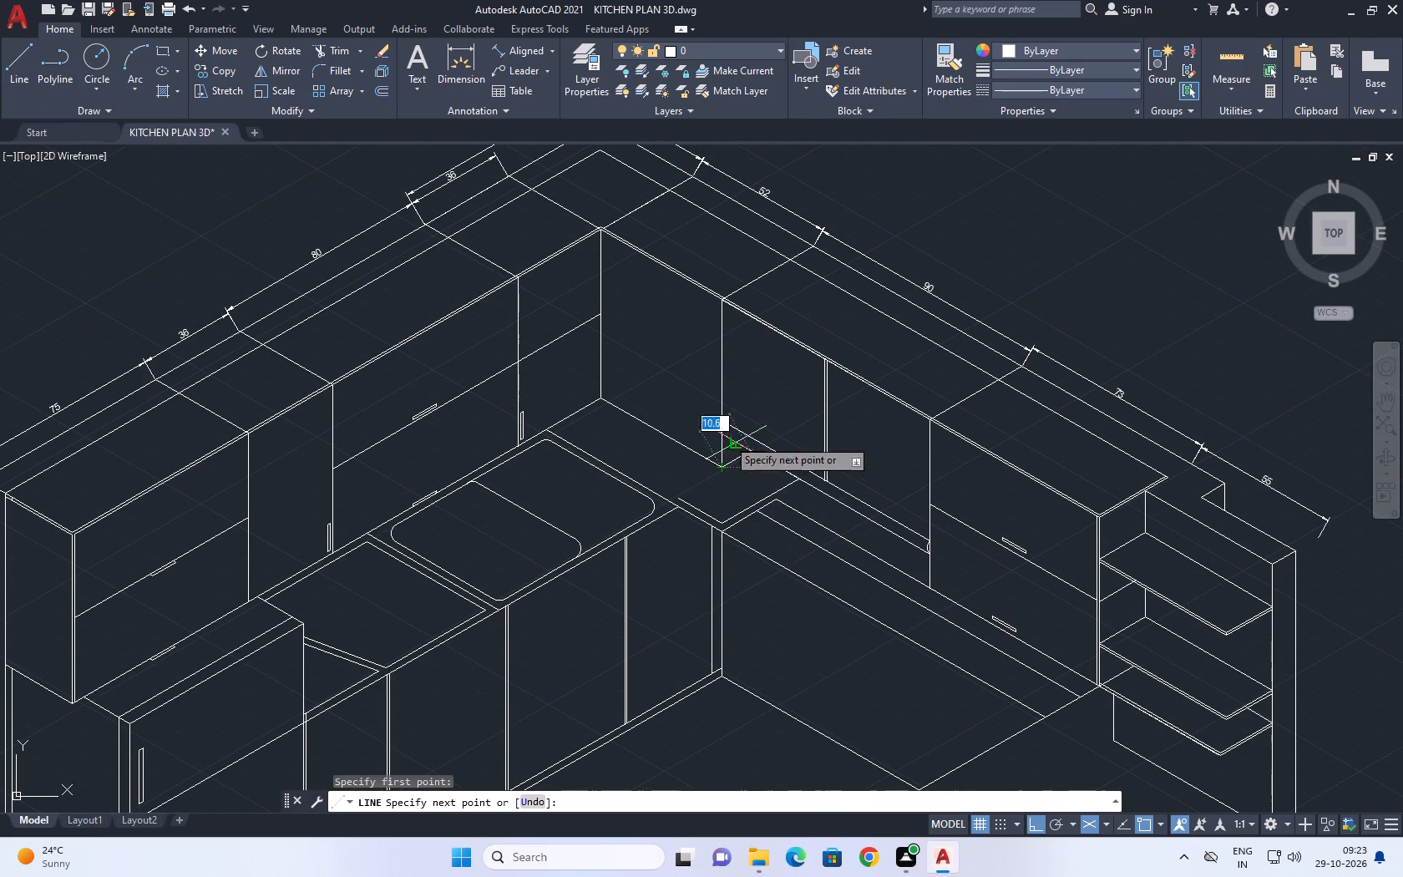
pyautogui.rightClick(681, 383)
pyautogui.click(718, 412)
# Stretch the inner countertop line's end at the slanted line along its own direction, past the vertical edge below the shelves.
pyautogui.moveTo(960, 580); pyautogui.dragTo(843, 505, button='middle')
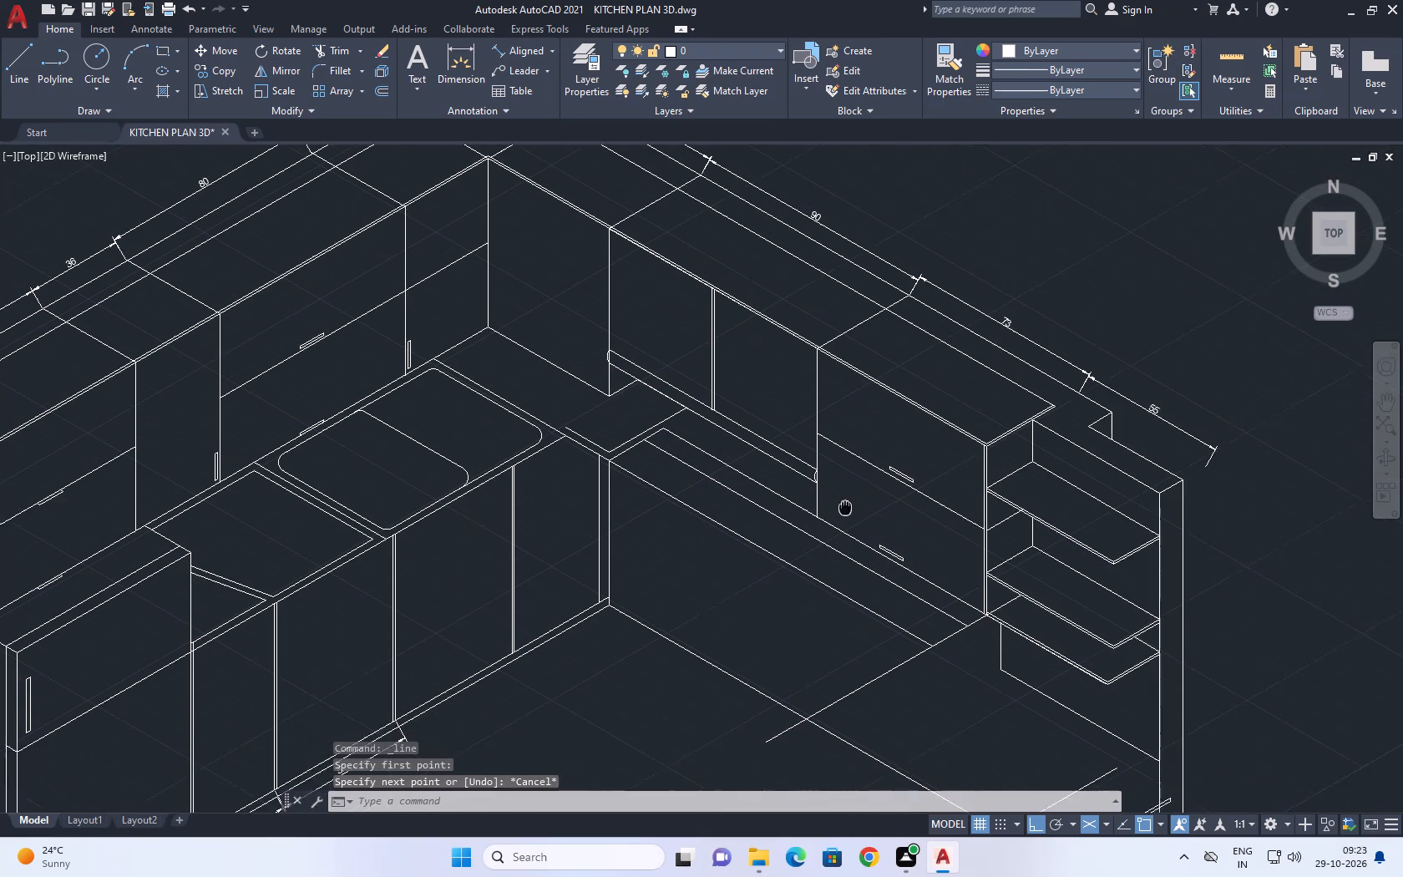
pyautogui.moveTo(843, 505); pyautogui.dragTo(836, 499, button='middle')
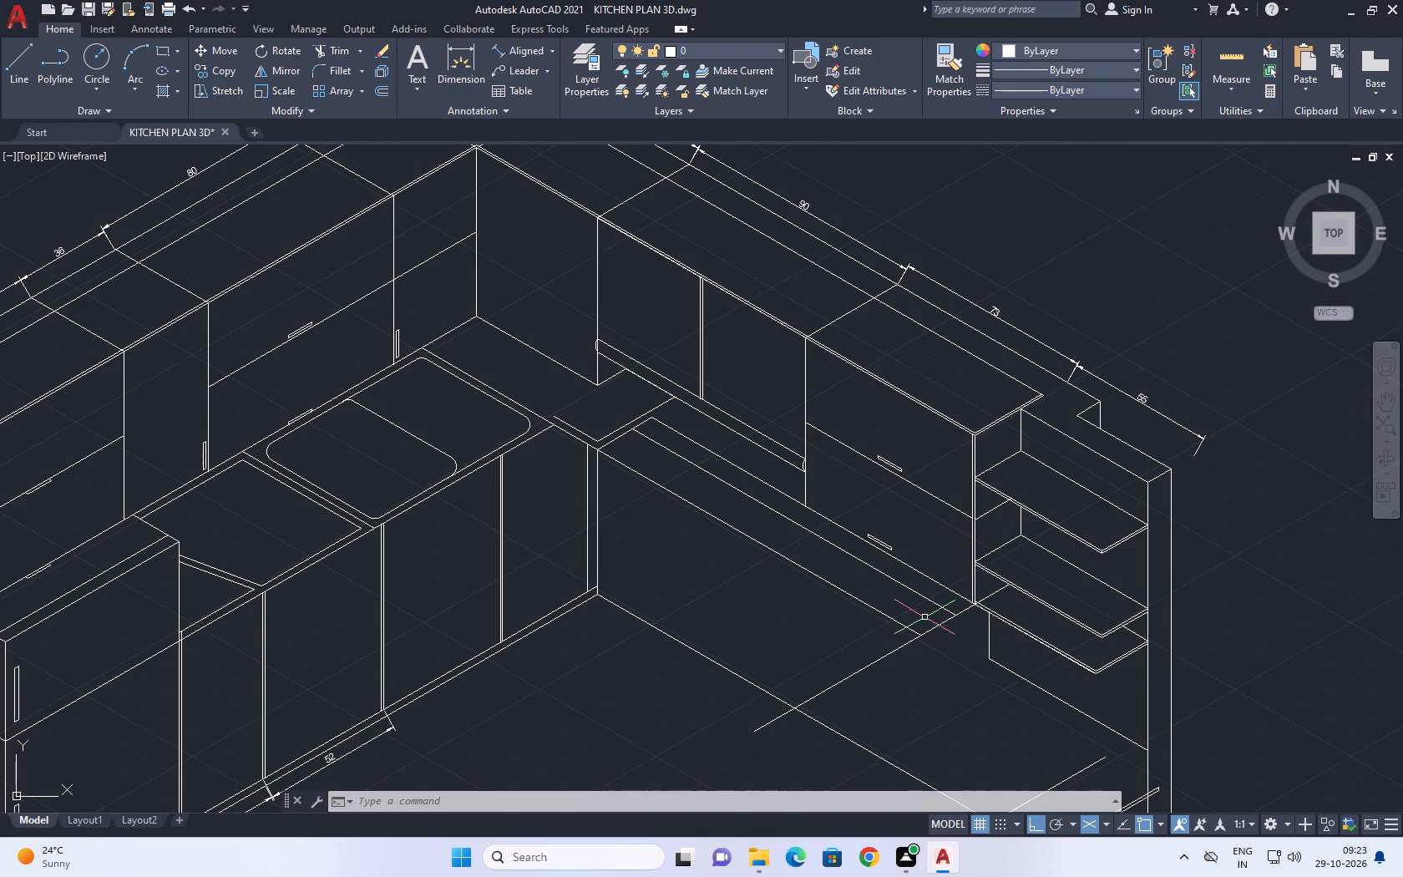
pyautogui.moveTo(1021, 641); pyautogui.dragTo(991, 539, button='middle')
pyautogui.moveTo(915, 517); pyautogui.dragTo(929, 540, button='middle')
pyautogui.scroll(2, 939, 545)
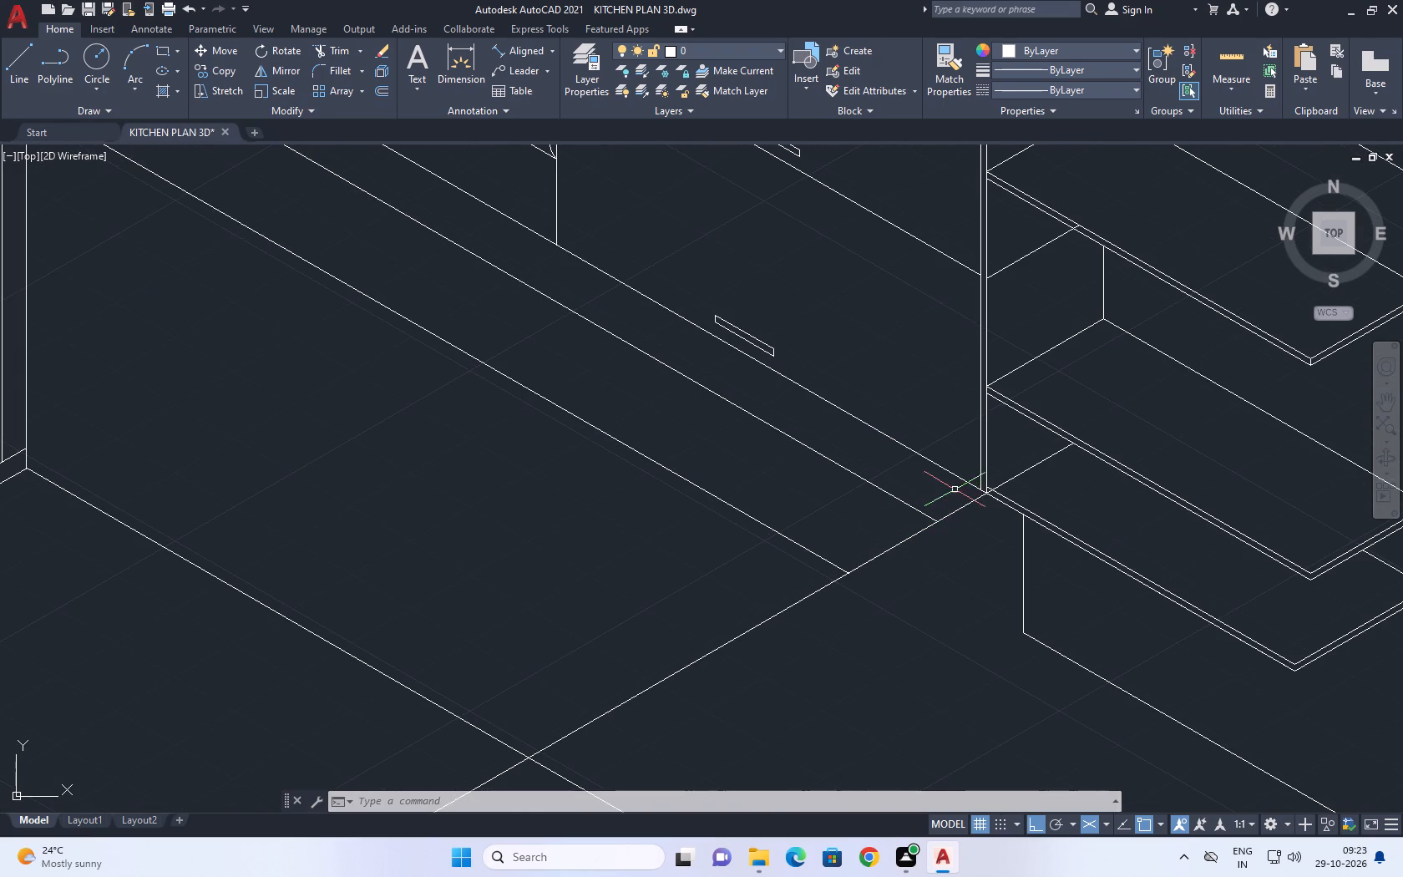
pyautogui.click(918, 499)
pyautogui.click(903, 523)
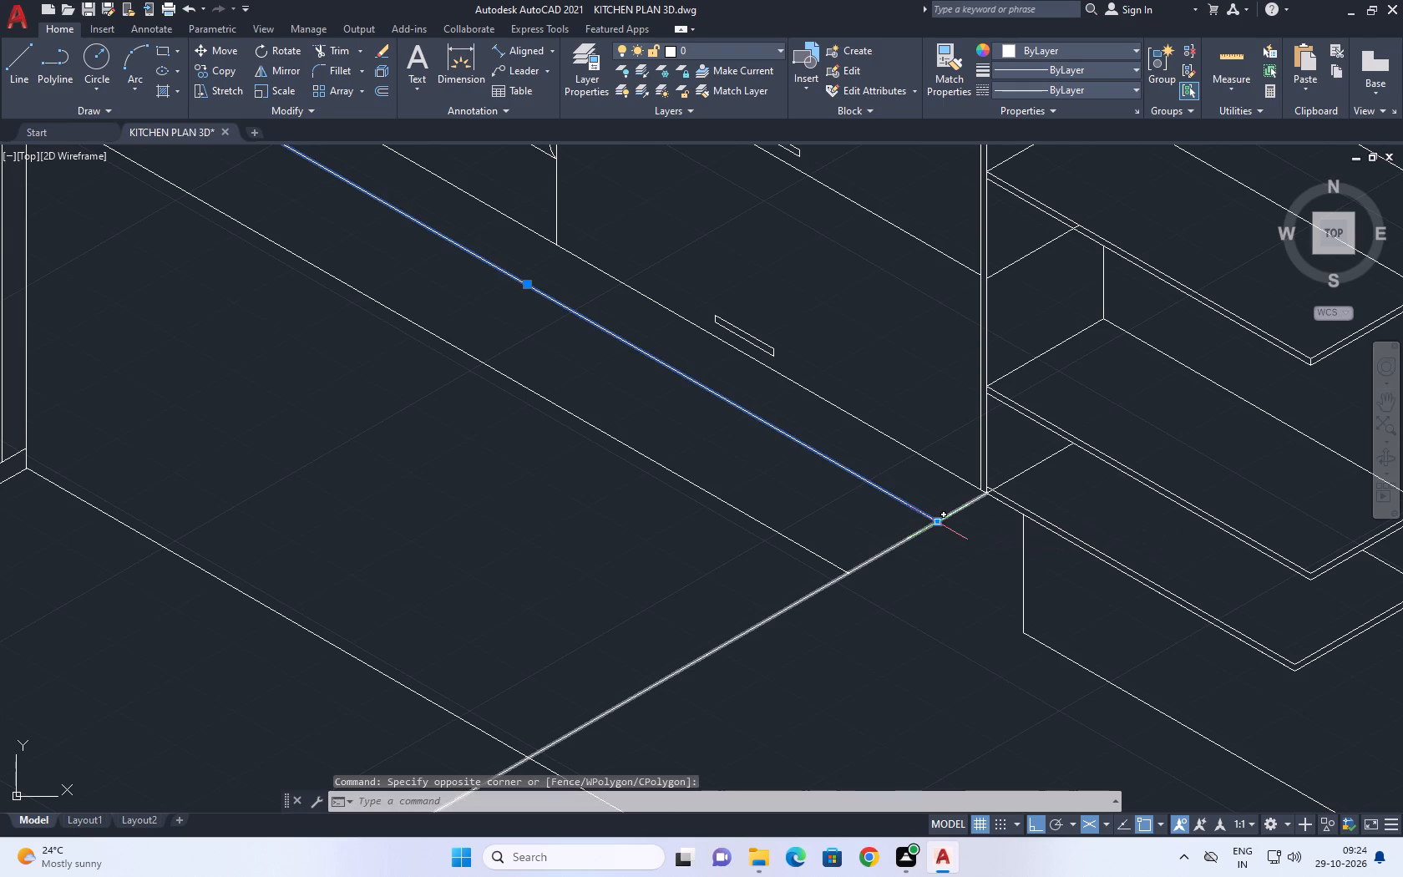
pyautogui.click(934, 526)
pyautogui.click(1067, 643)
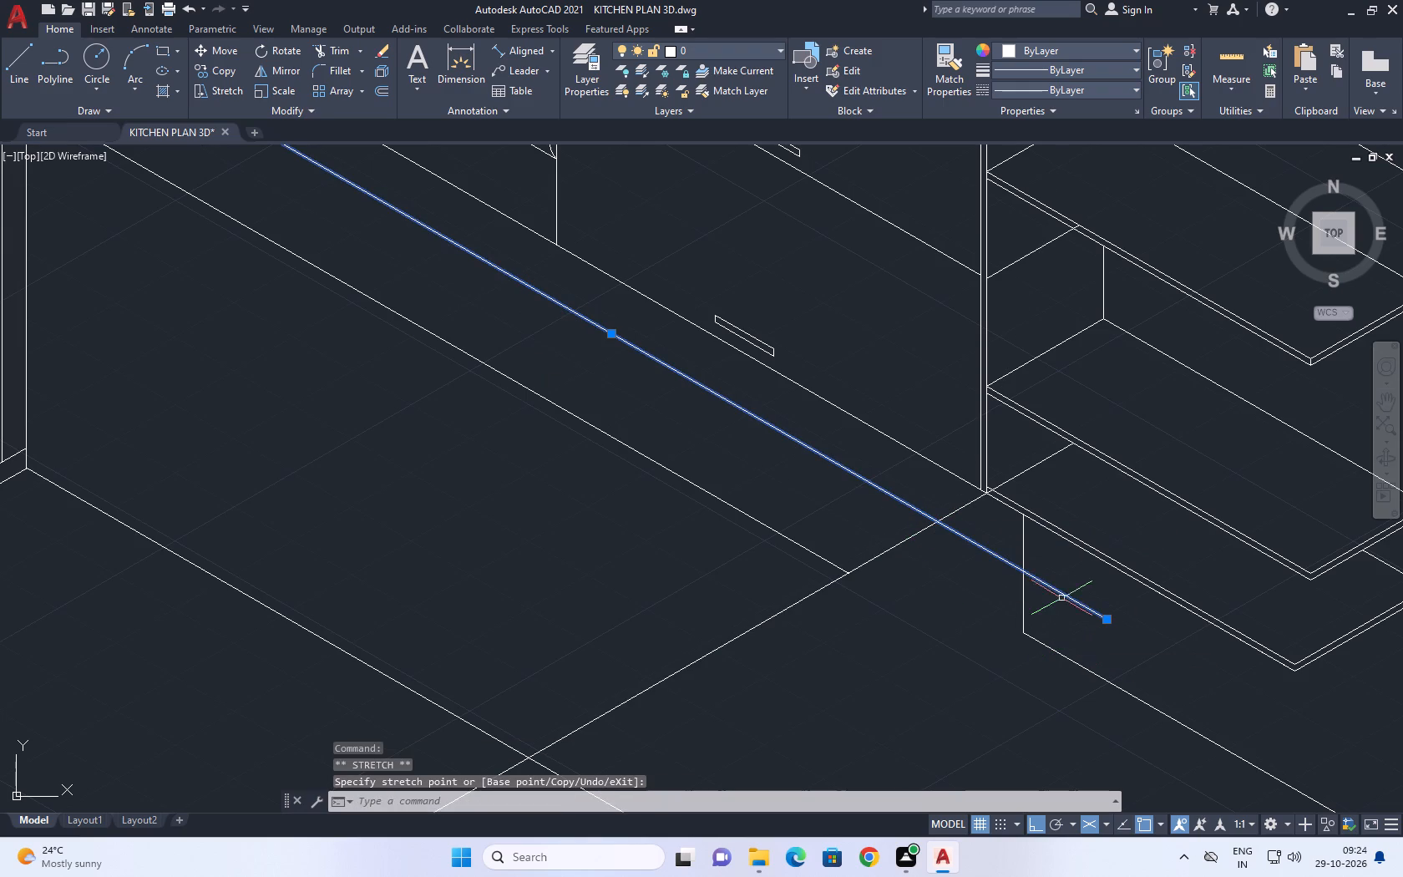
pyautogui.rightClick(1058, 580)
pyautogui.click(1107, 452)
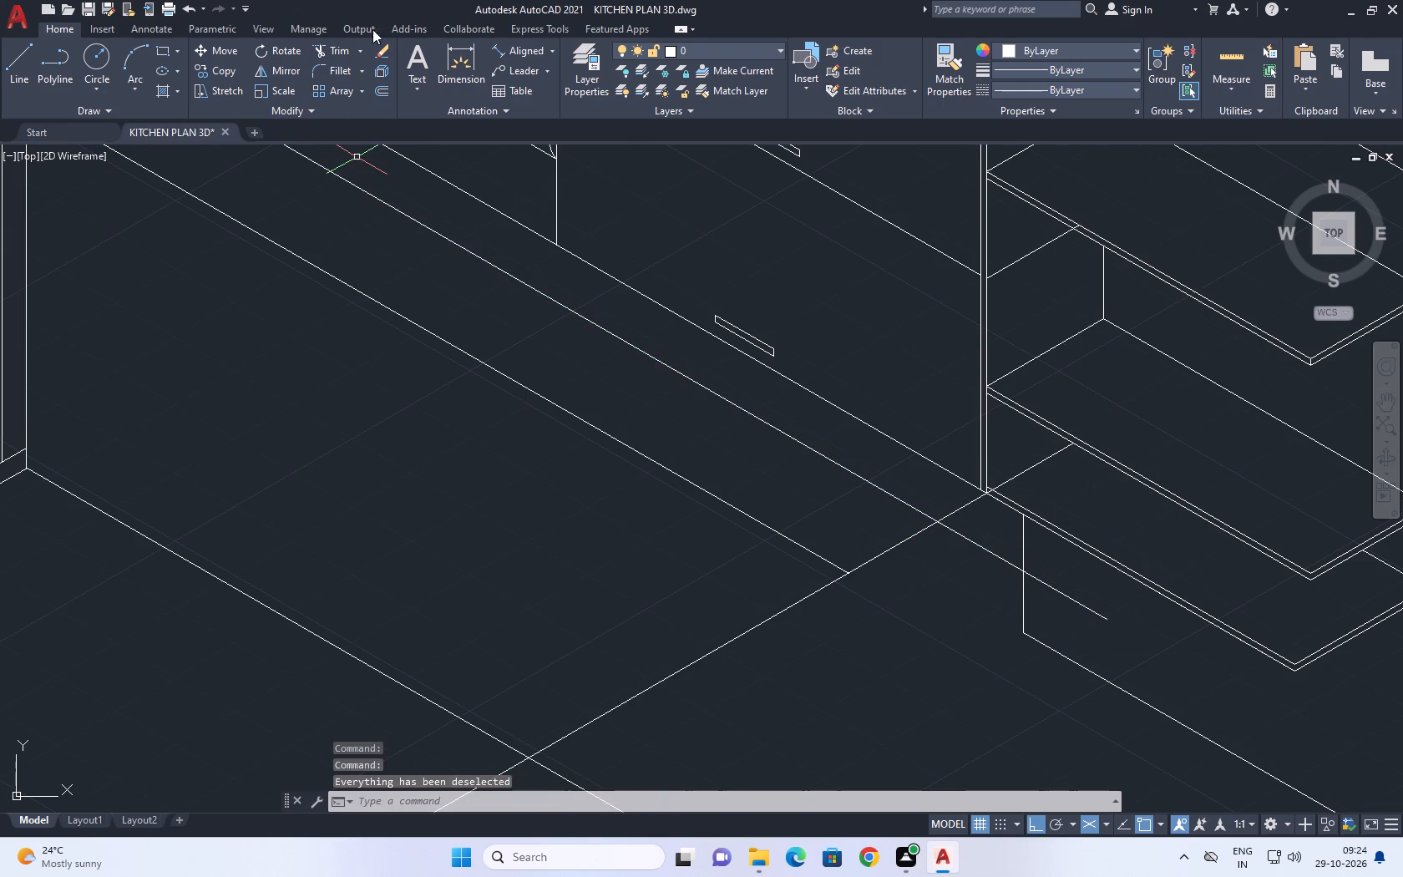
# Trim the inner countertop line at the vertical edge below the shelves, and the slanted line between the shelf corner and that line.
pyautogui.click(345, 48)
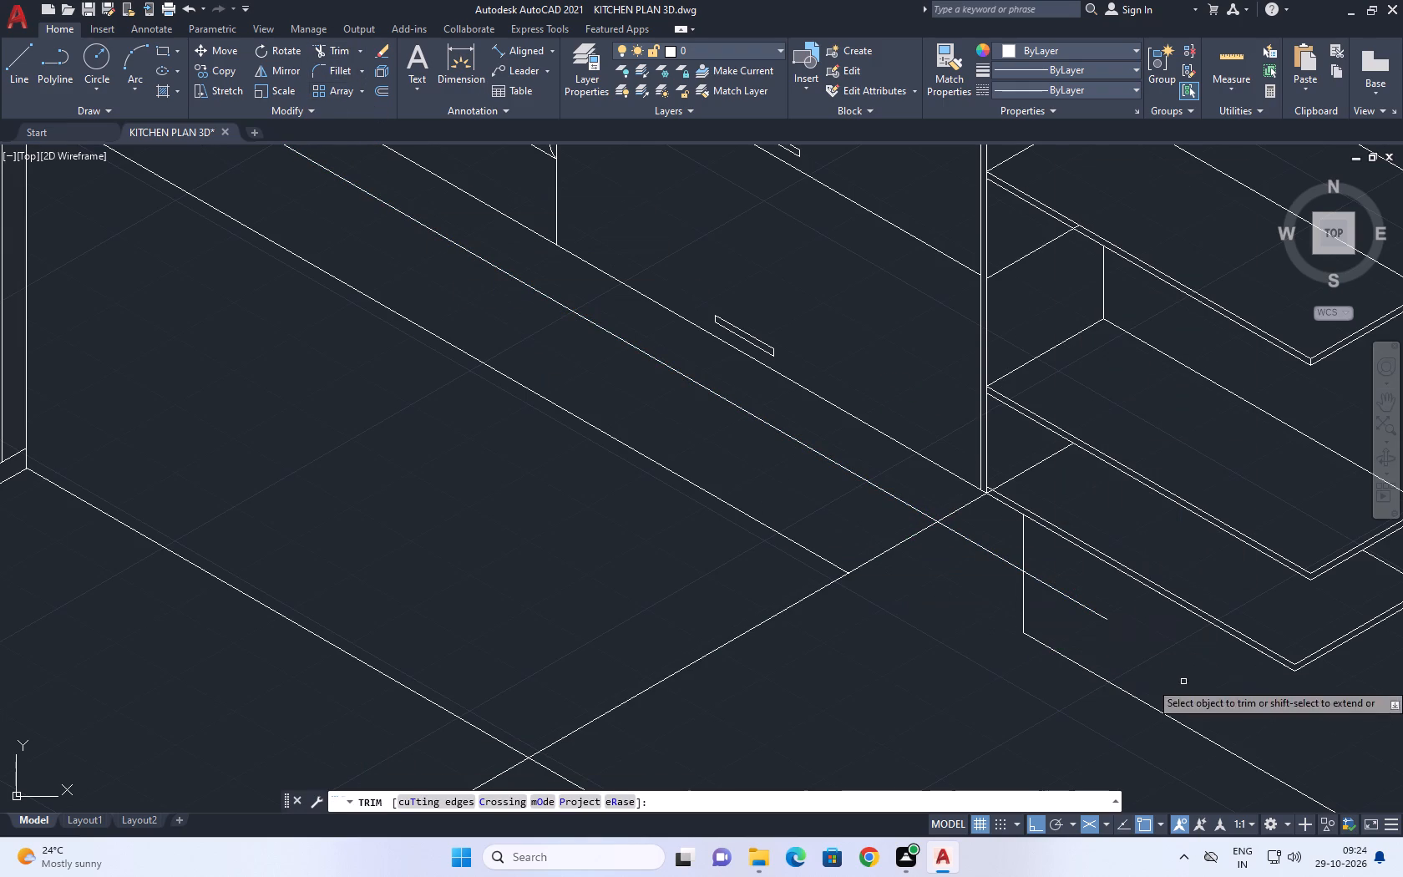
pyautogui.click(1086, 601)
pyautogui.click(1077, 611)
pyautogui.click(960, 506)
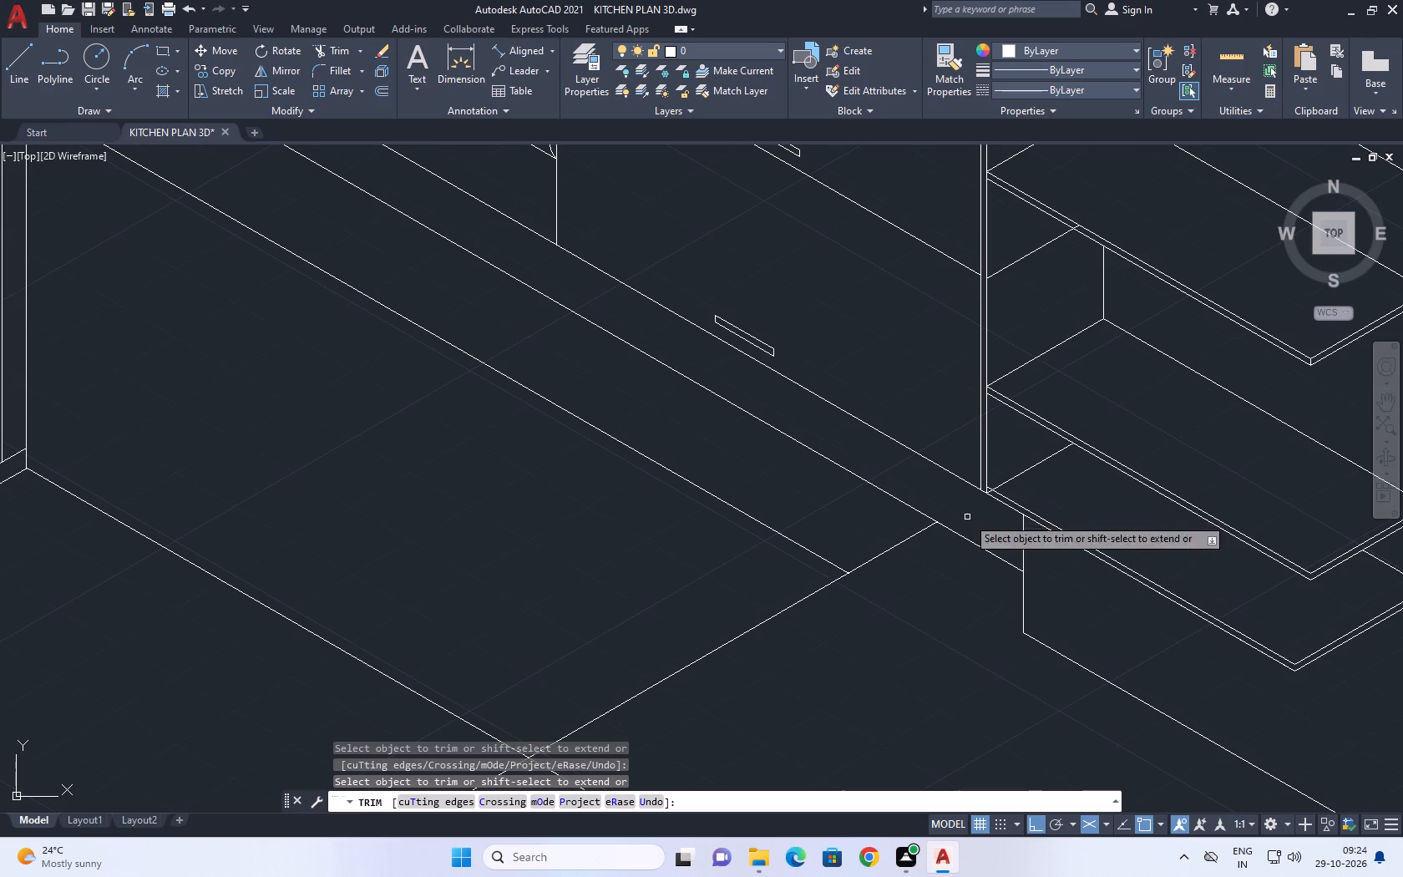
pyautogui.moveTo(956, 546); pyautogui.dragTo(950, 600, button='middle')
pyautogui.rightClick(1060, 627)
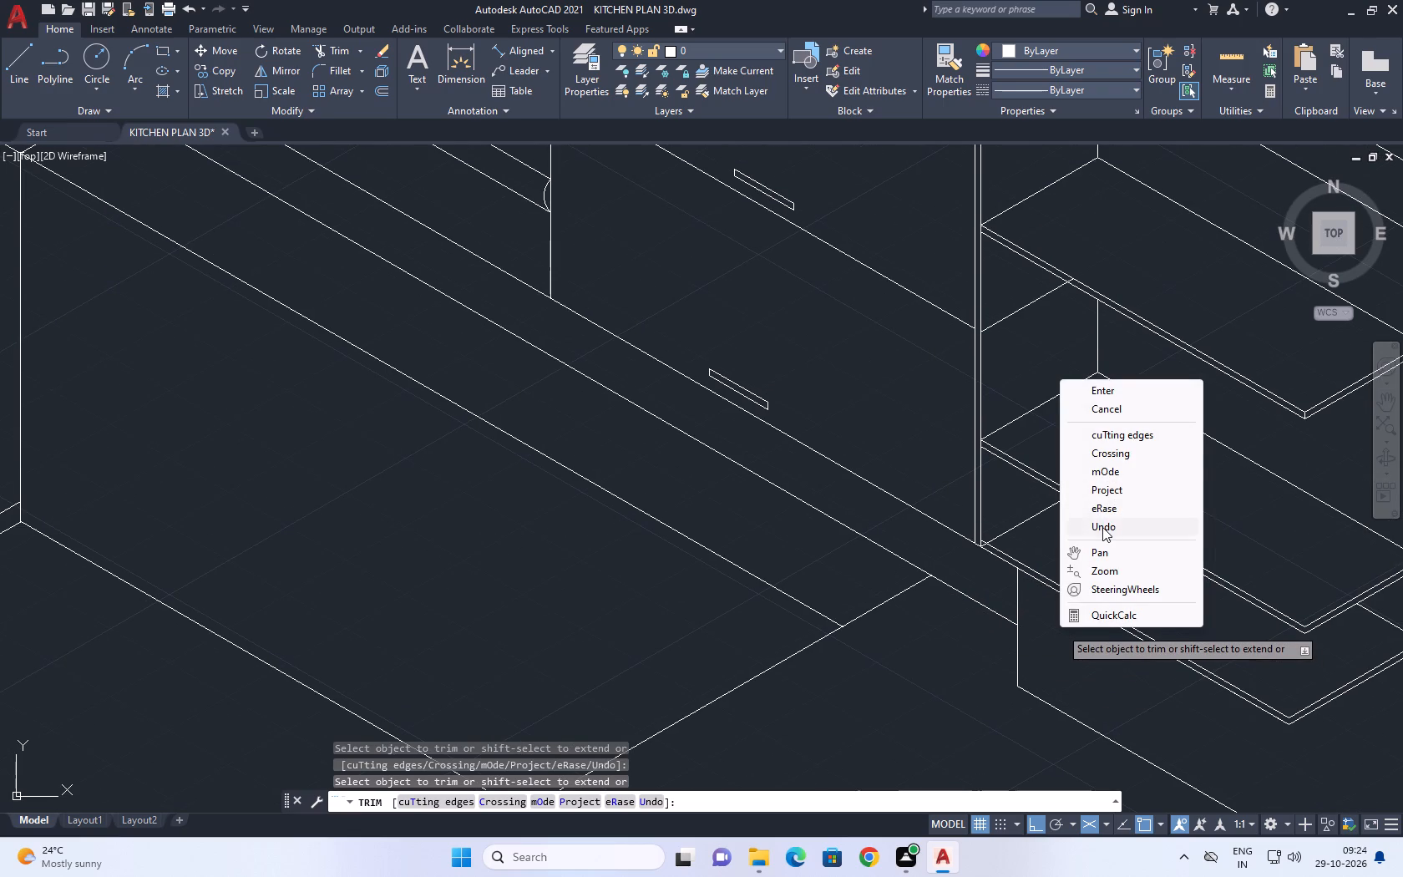
pyautogui.click(1105, 412)
pyautogui.scroll(-2, 901, 658)
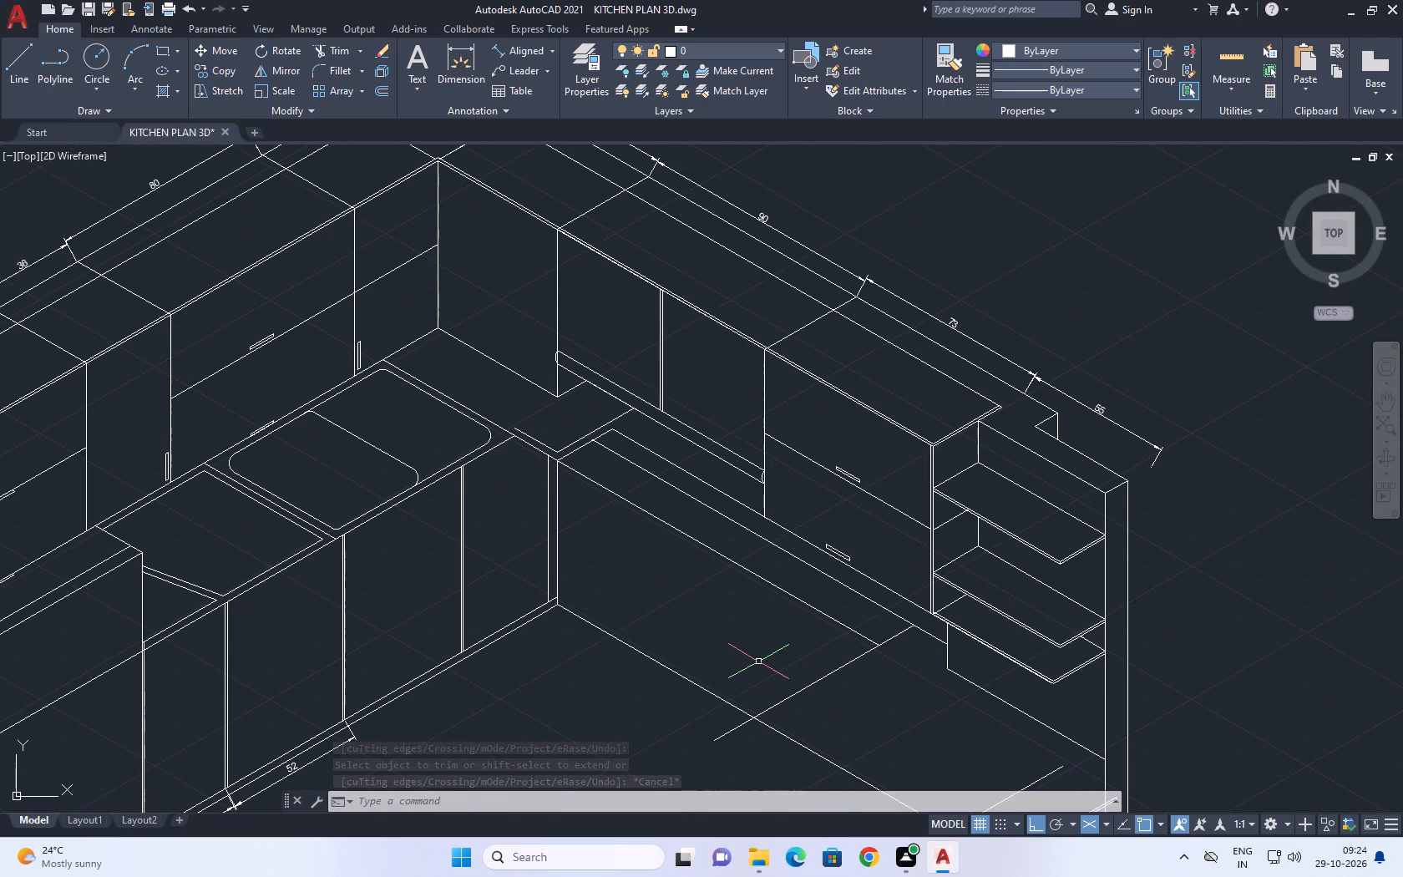
# Examine the first run's base cabinets and the corner where they meet the second run's countertop and floor lines.
pyautogui.moveTo(887, 687); pyautogui.dragTo(949, 530, button='middle')
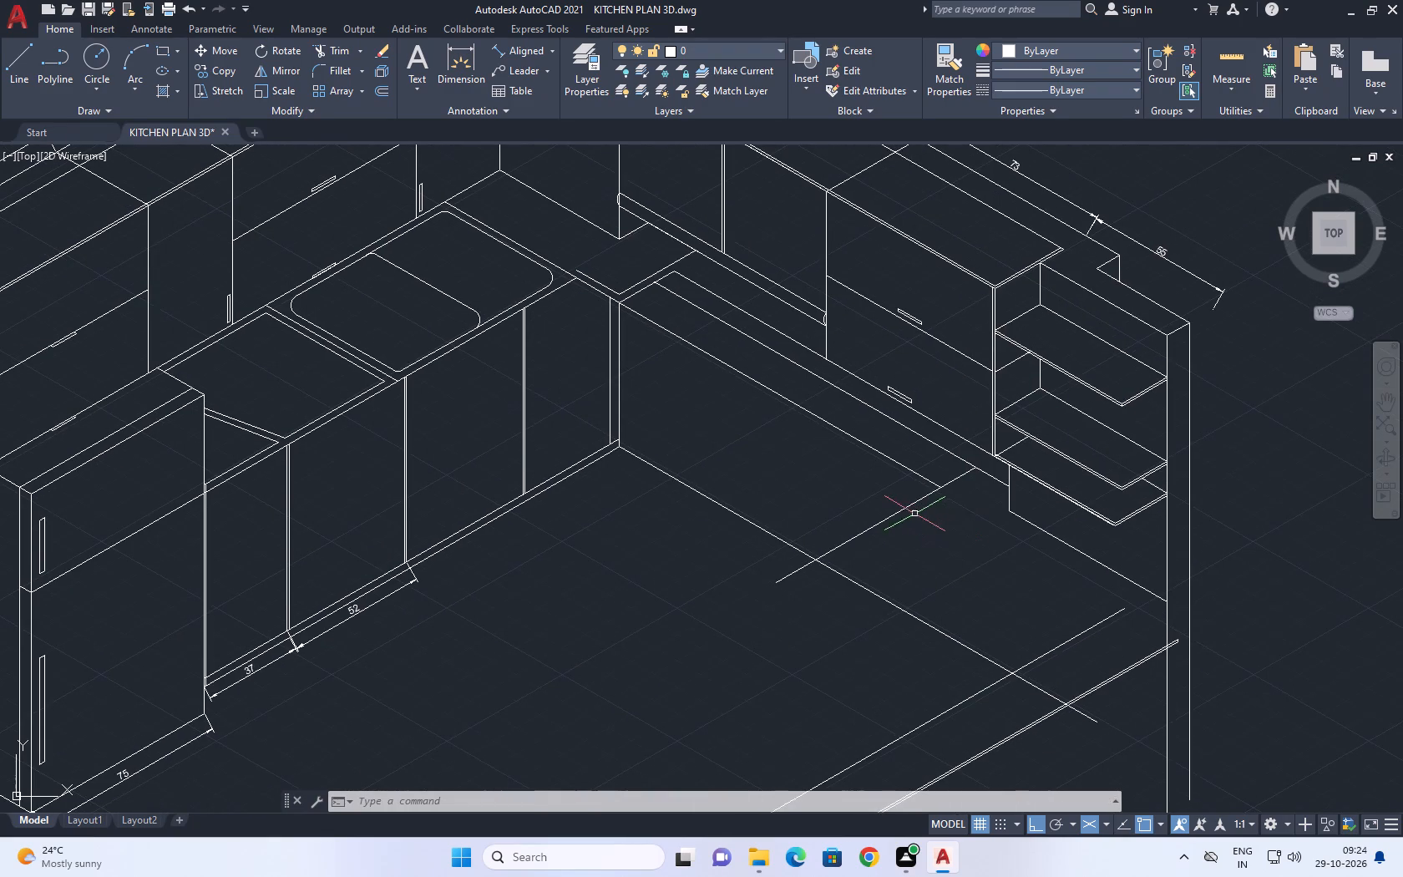
pyautogui.moveTo(776, 586); pyautogui.dragTo(976, 608, button='middle')
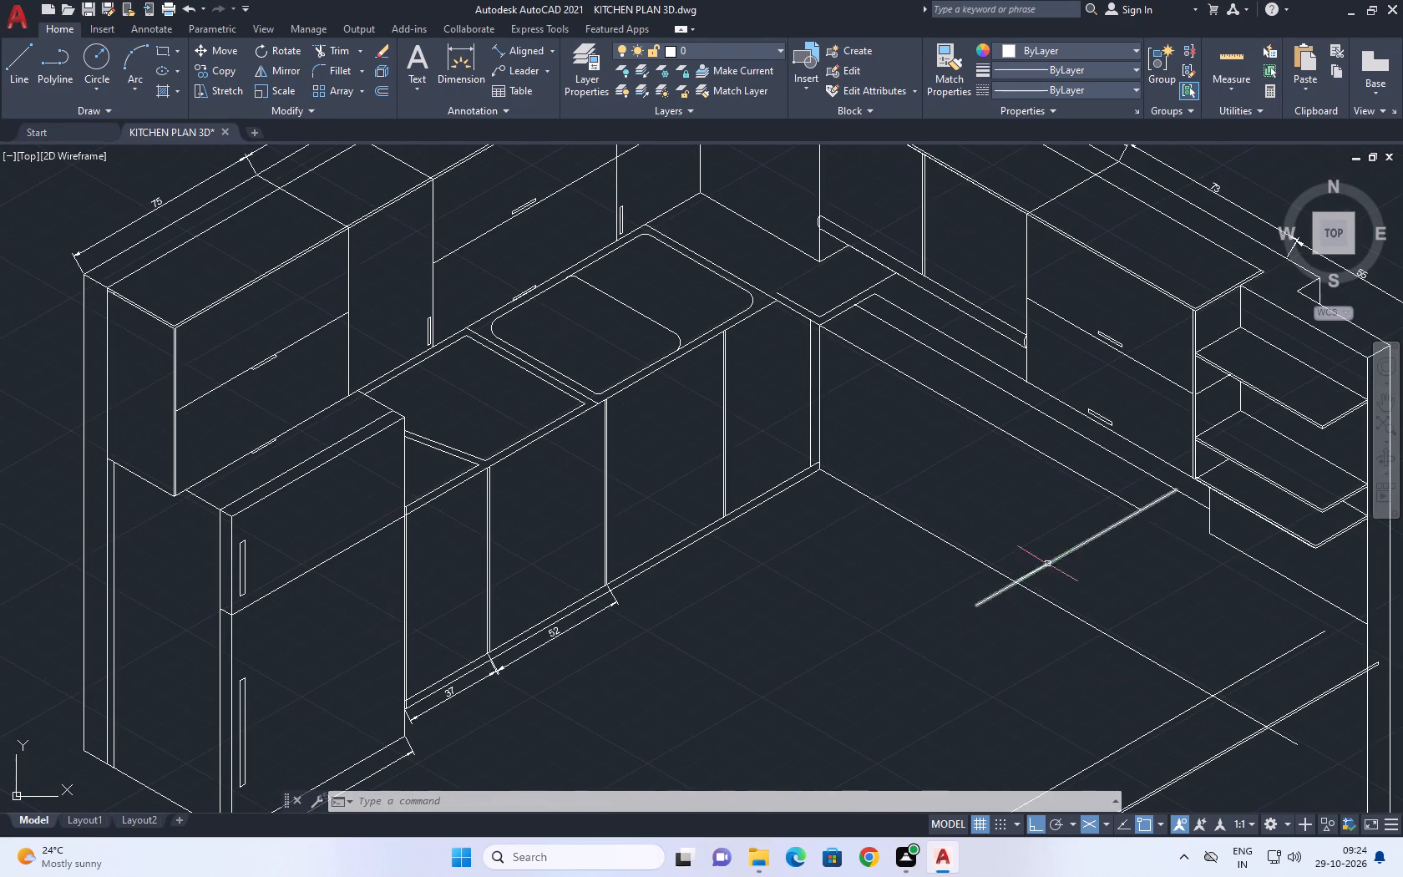
pyautogui.moveTo(819, 410); pyautogui.dragTo(828, 418, button='middle')
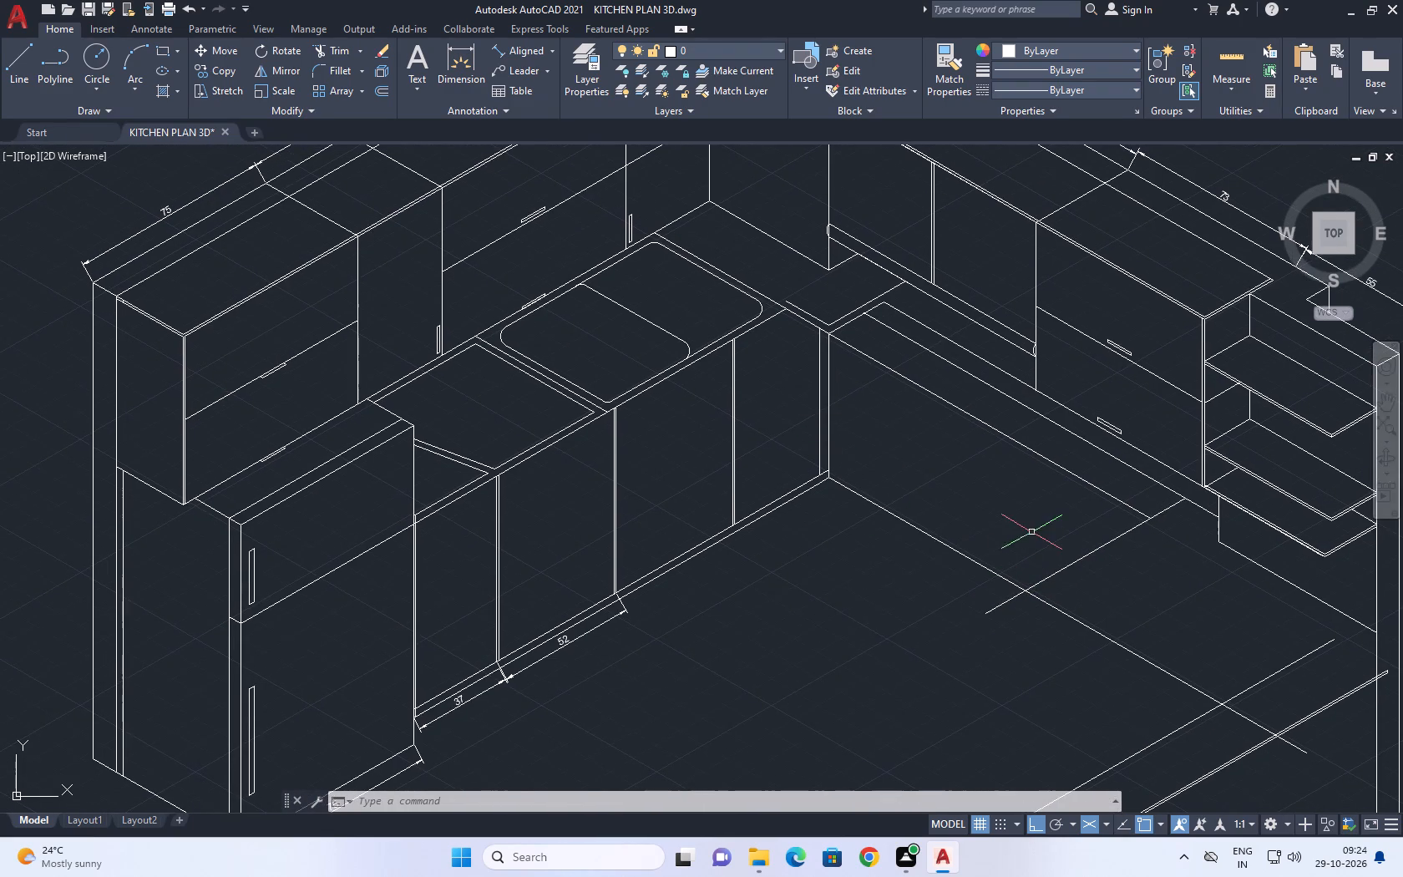
pyautogui.moveTo(1032, 544); pyautogui.dragTo(1037, 621, button='middle')
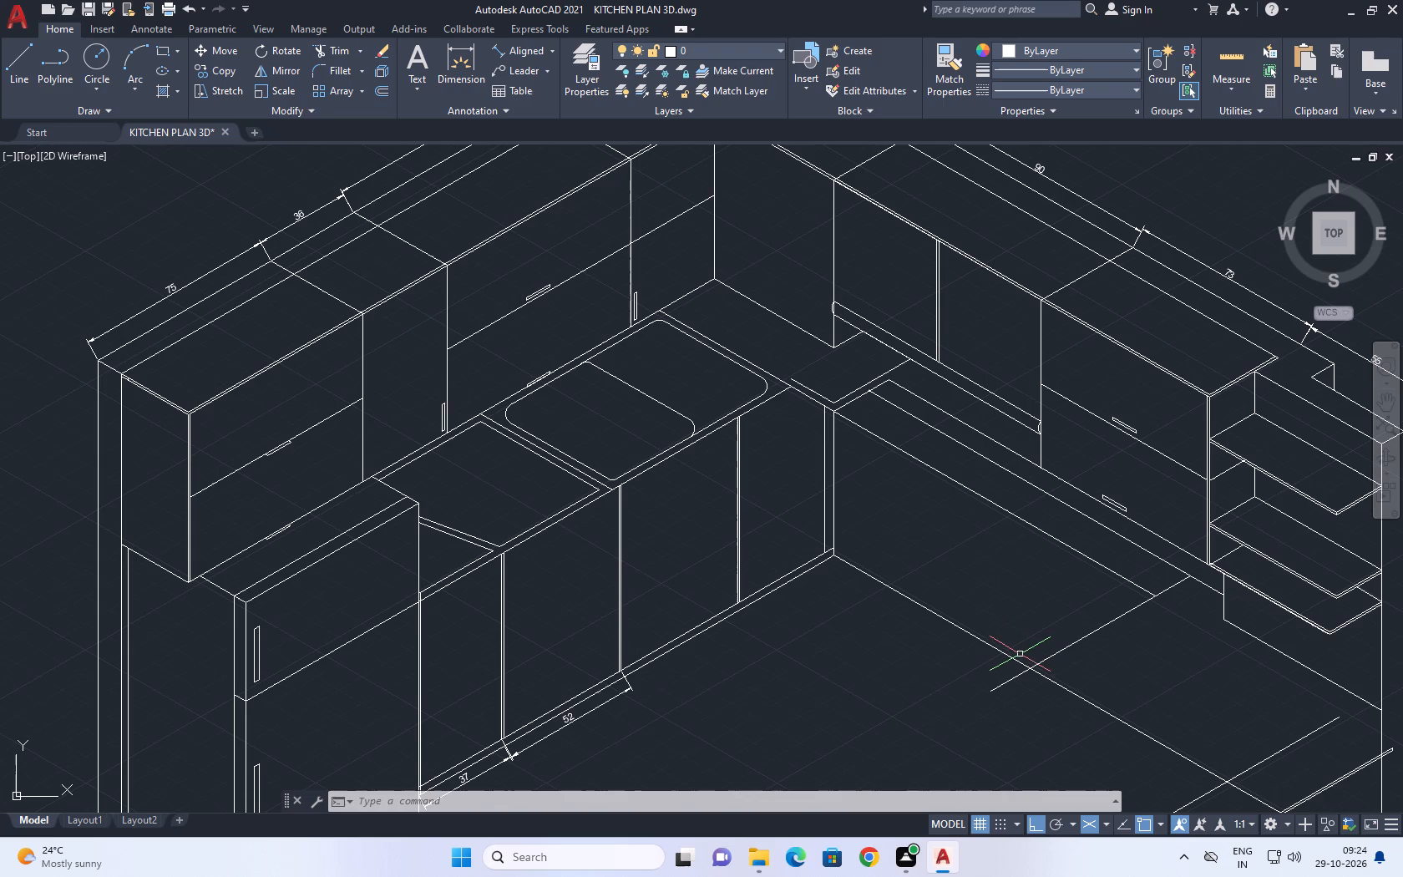
pyautogui.moveTo(825, 440); pyautogui.dragTo(838, 463, button='middle')
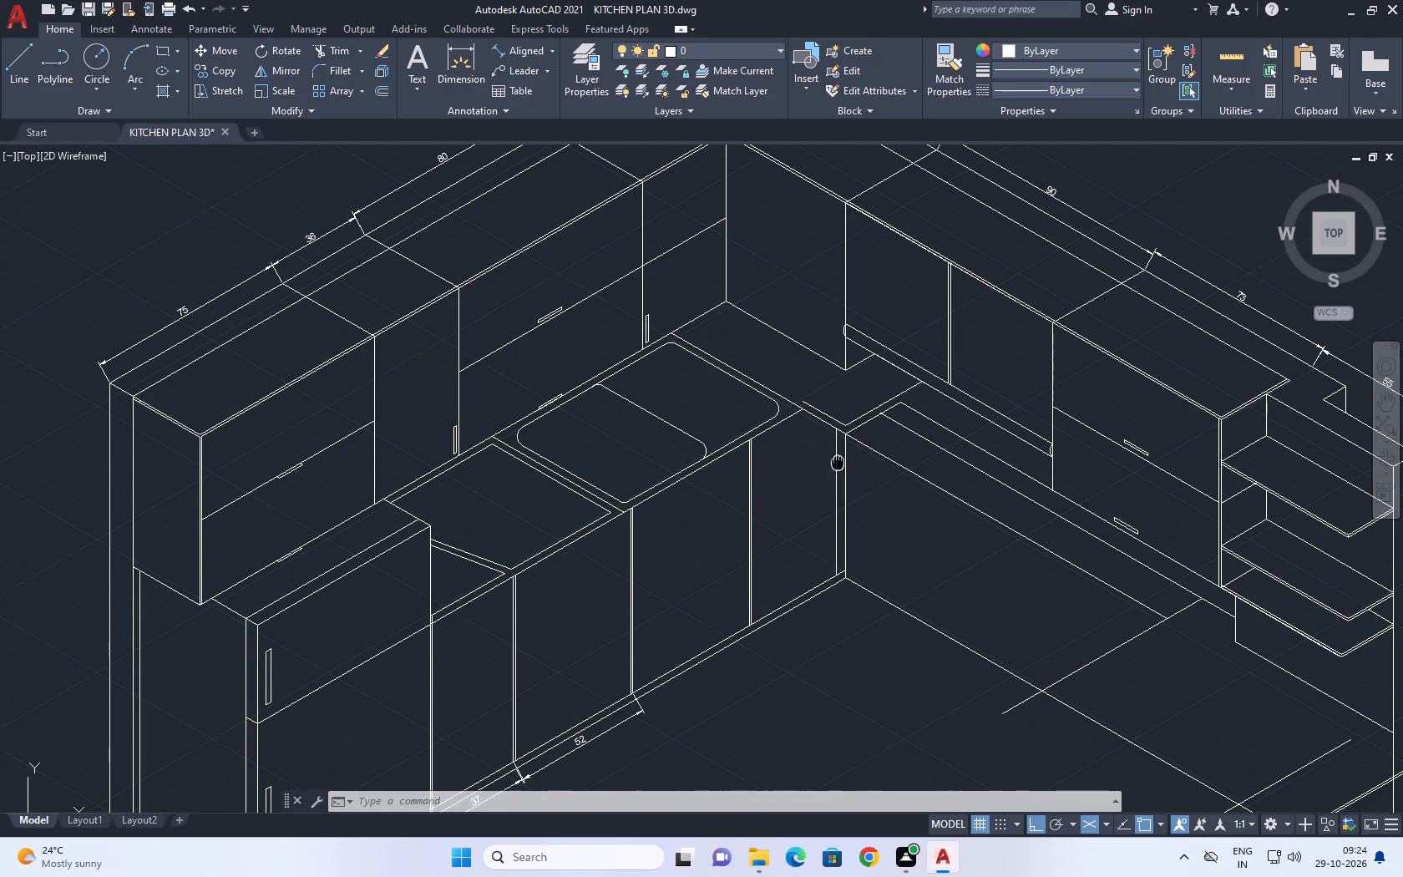
pyautogui.moveTo(838, 463); pyautogui.dragTo(873, 460, button='middle')
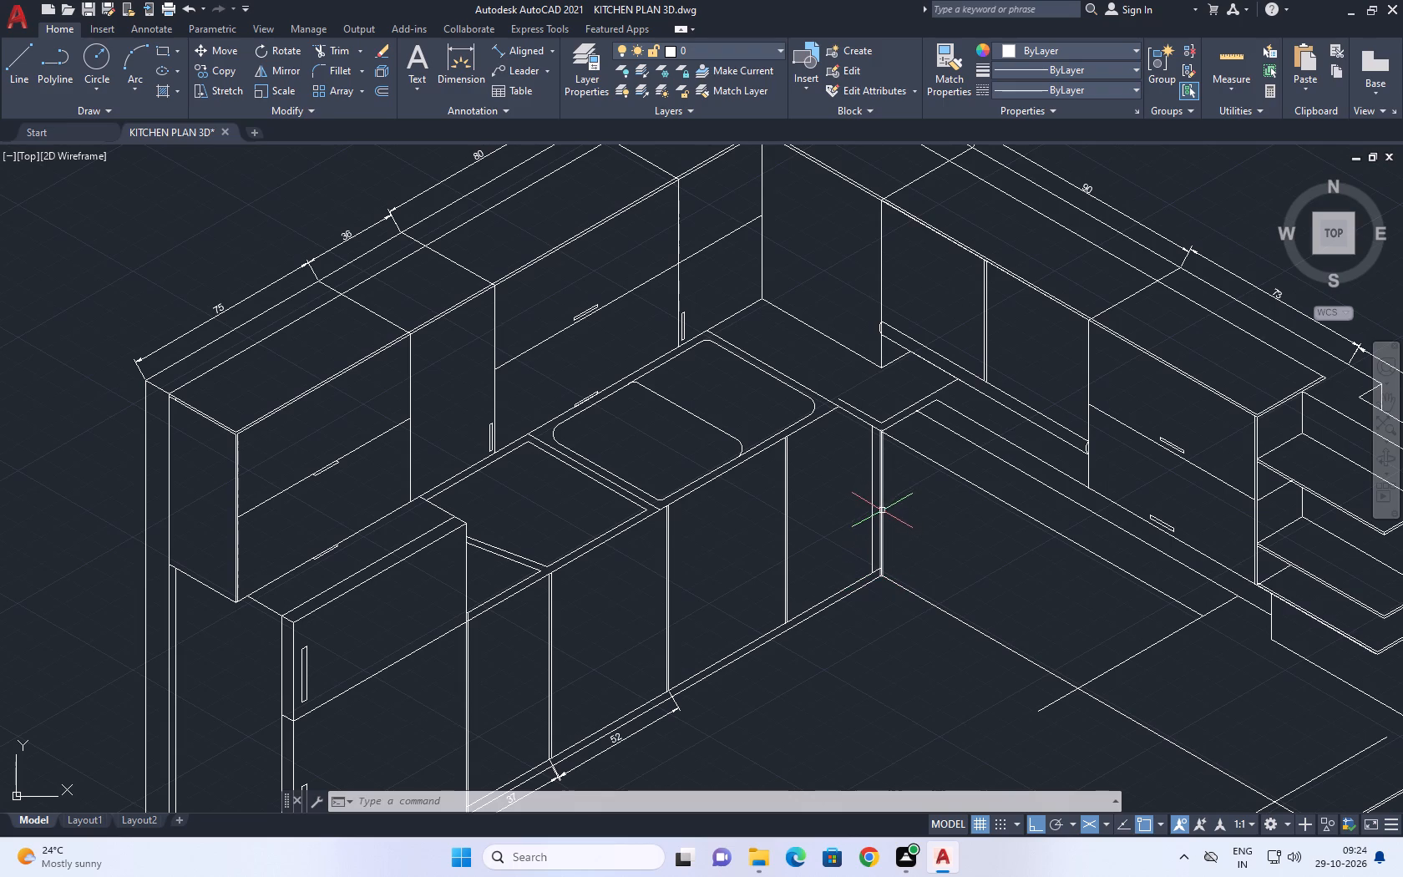
pyautogui.moveTo(904, 468); pyautogui.dragTo(913, 389, button='middle')
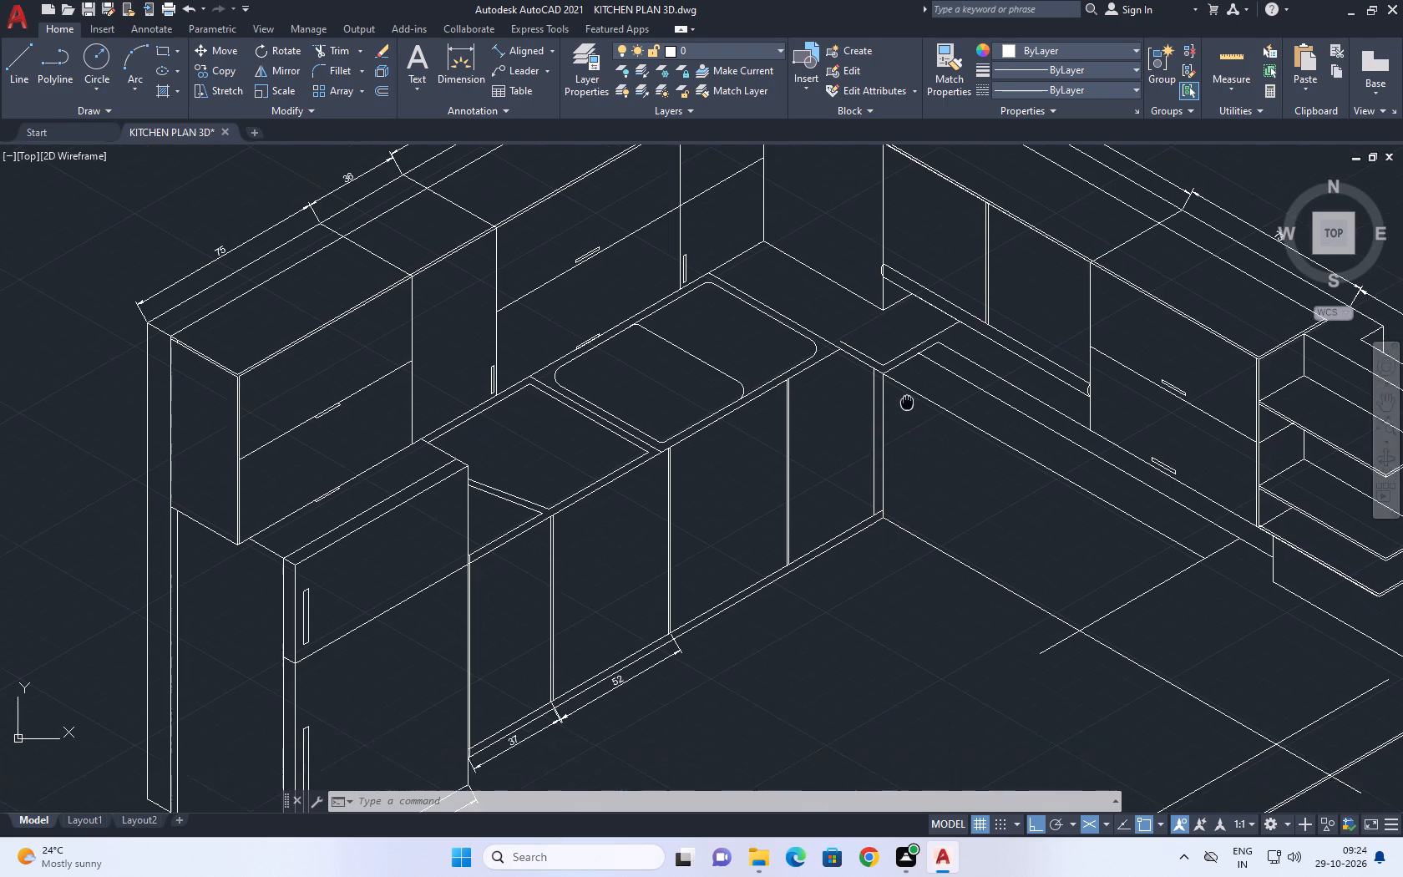
pyautogui.moveTo(913, 389); pyautogui.dragTo(928, 352, button='middle')
pyautogui.middleClick(928, 352)
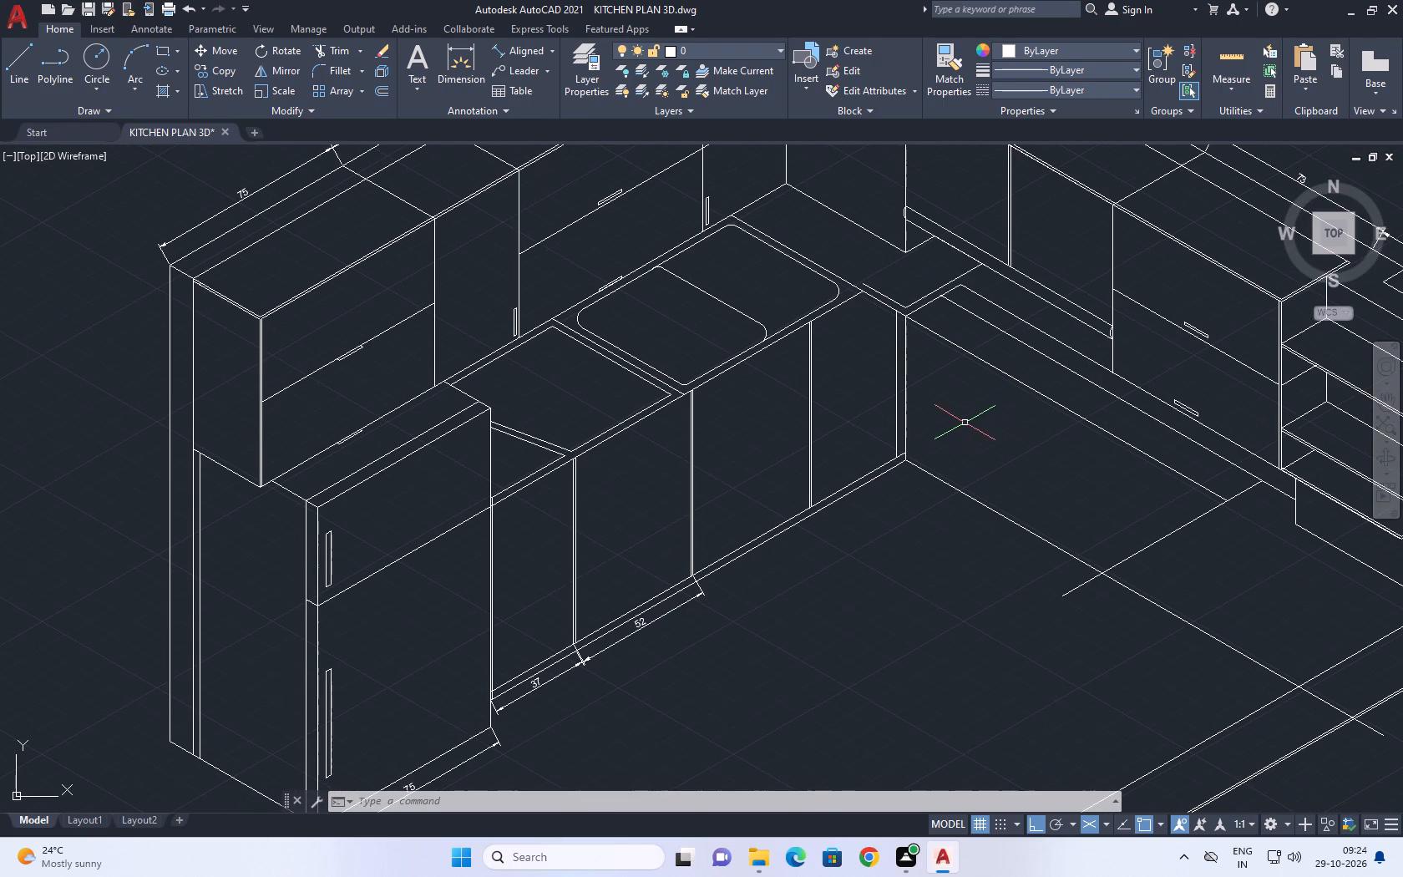
pyautogui.moveTo(806, 332); pyautogui.dragTo(914, 388, button='middle')
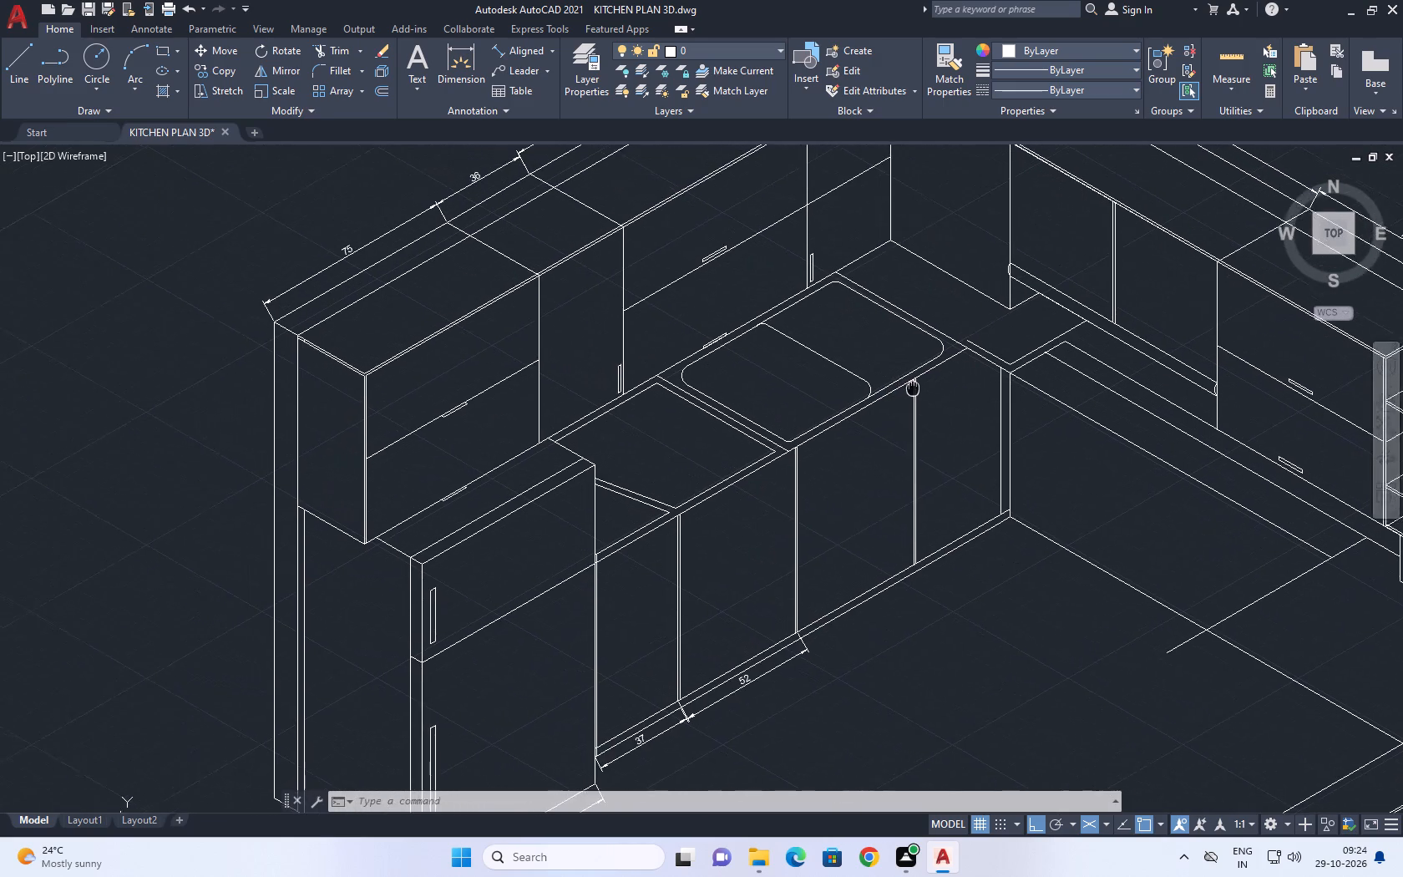
pyautogui.moveTo(914, 388); pyautogui.dragTo(930, 399, button='middle')
# Draw a vertical line from the front countertop corner beside the sink down past the base cabinets' bottom lines.
pyautogui.write('l')
pyautogui.press('space')
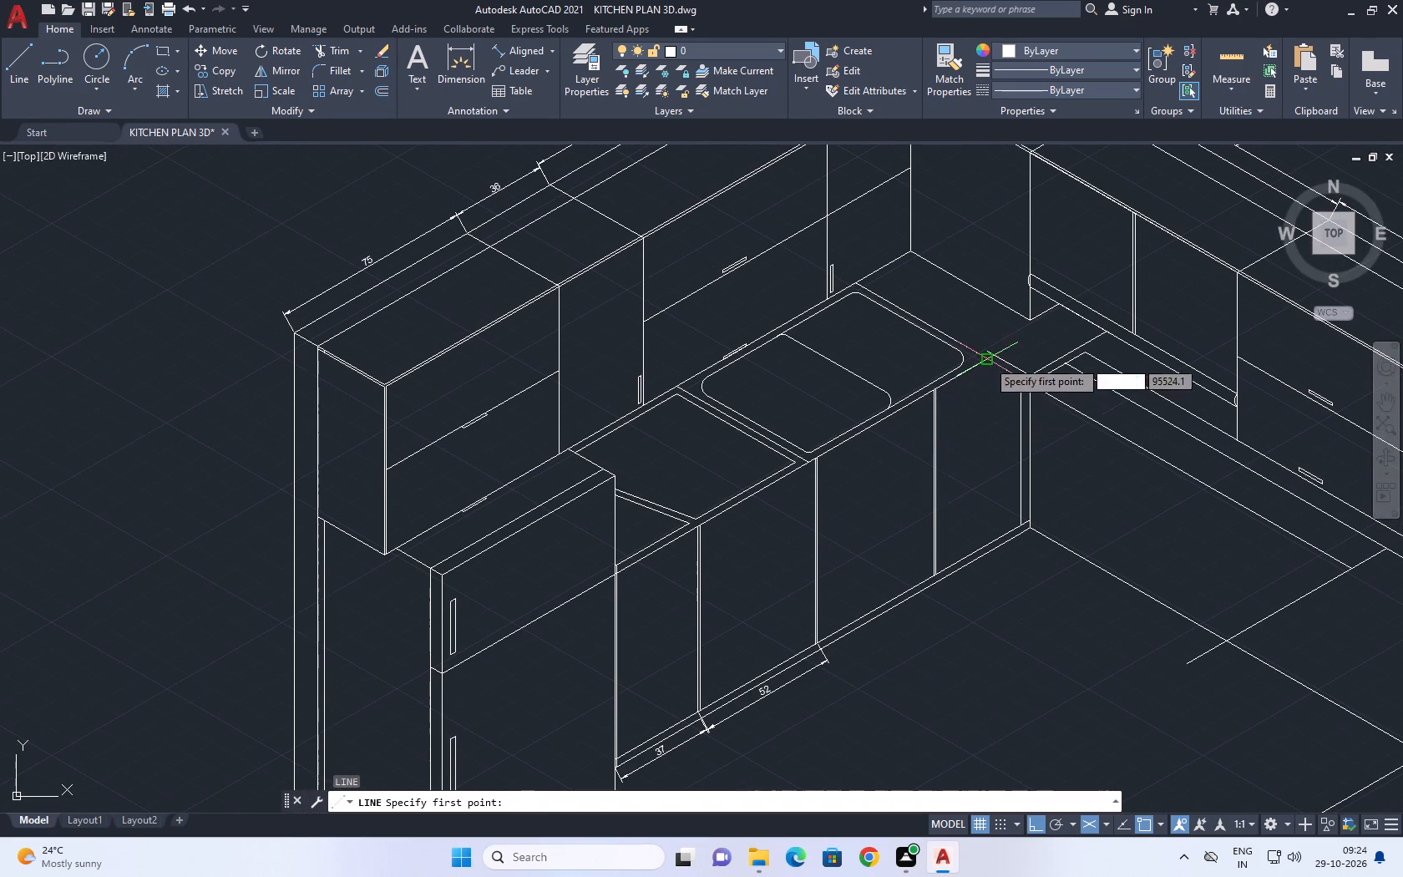
pyautogui.click(989, 359)
pyautogui.press('F5')
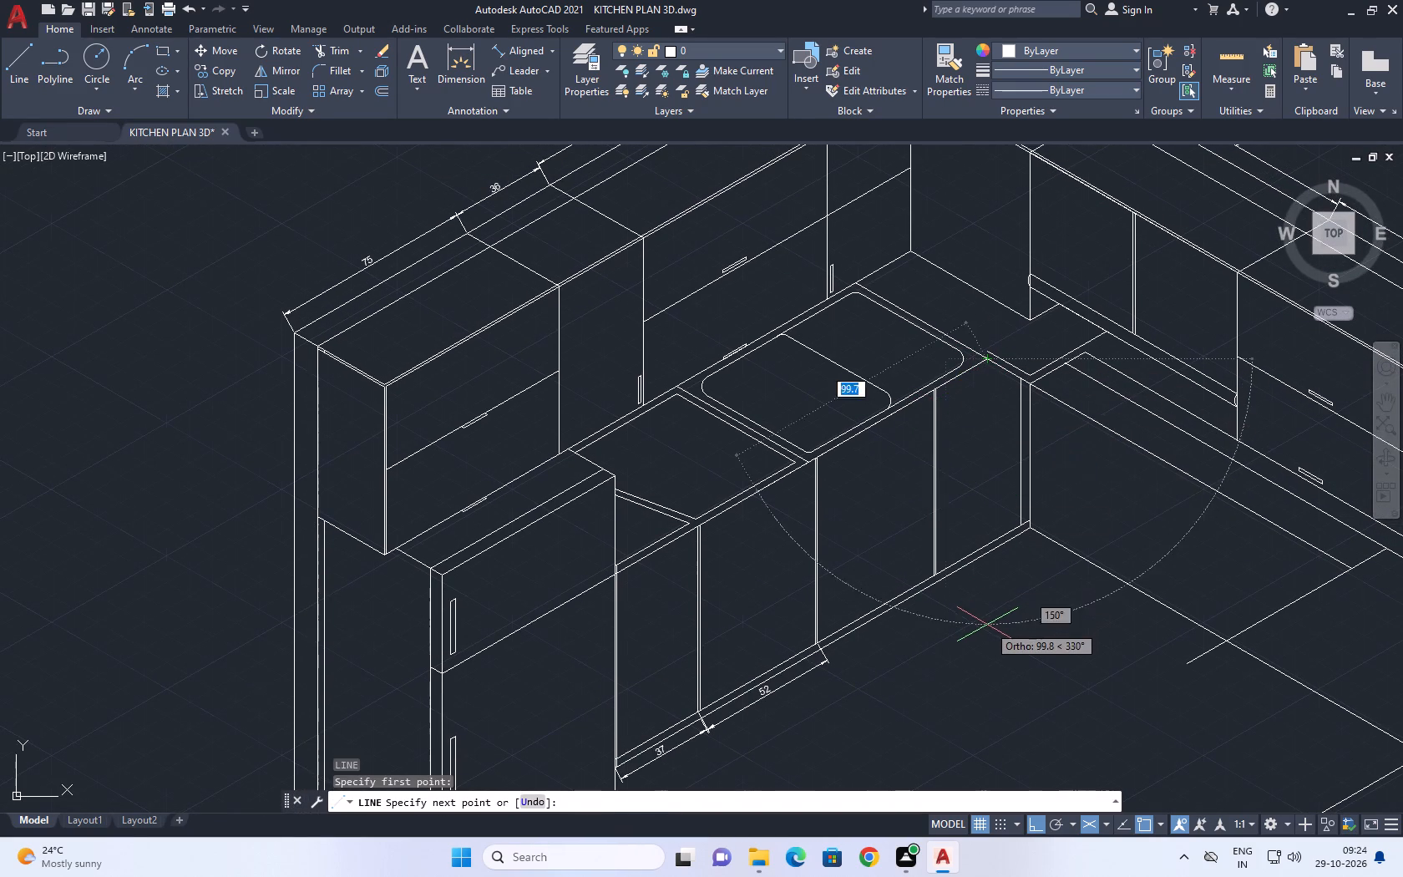
pyautogui.click(979, 649)
pyautogui.press('Escape')
pyautogui.click(989, 463)
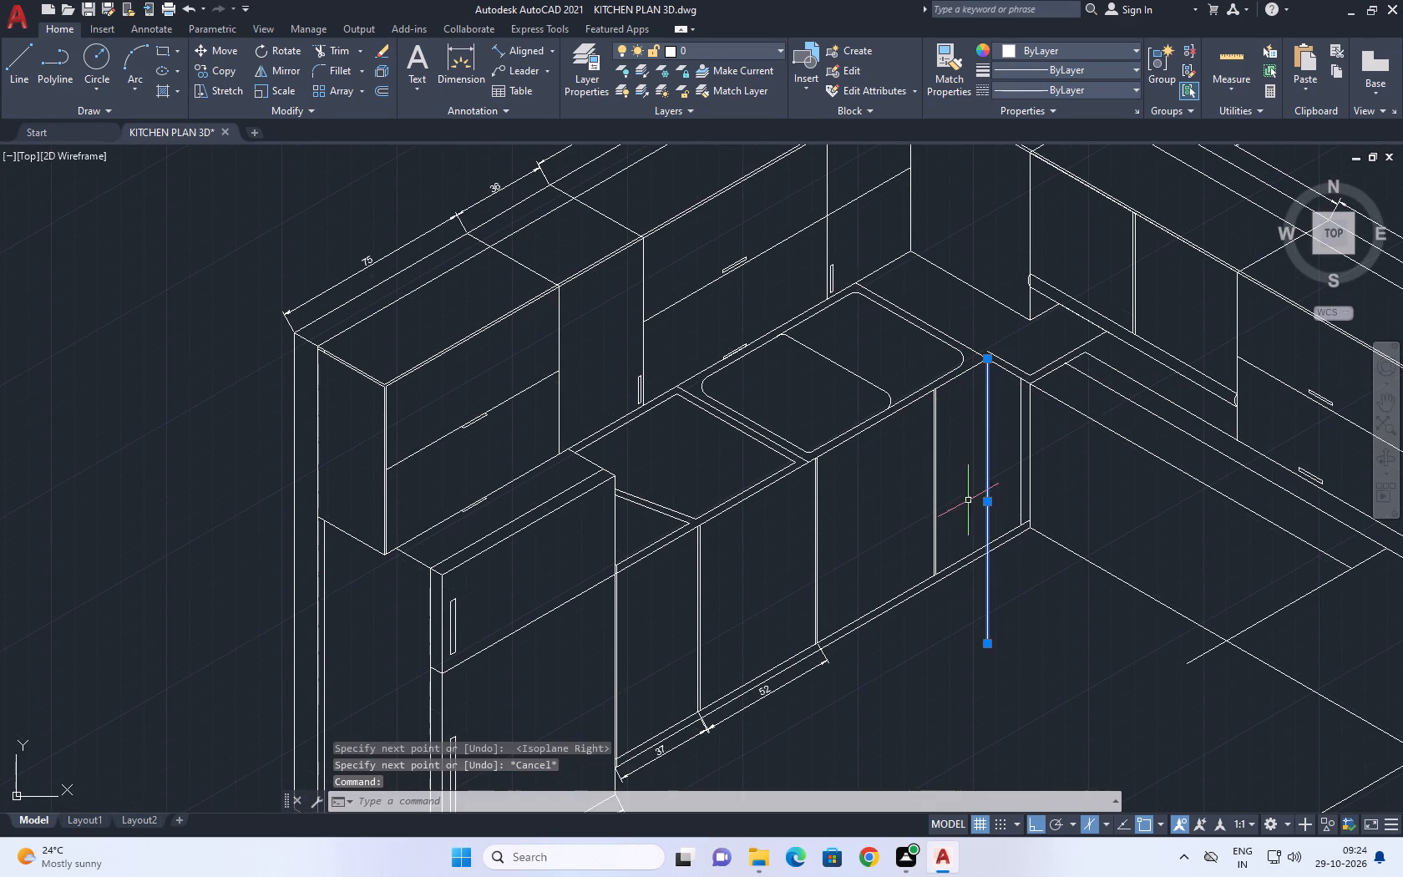
pyautogui.middleClick(828, 521)
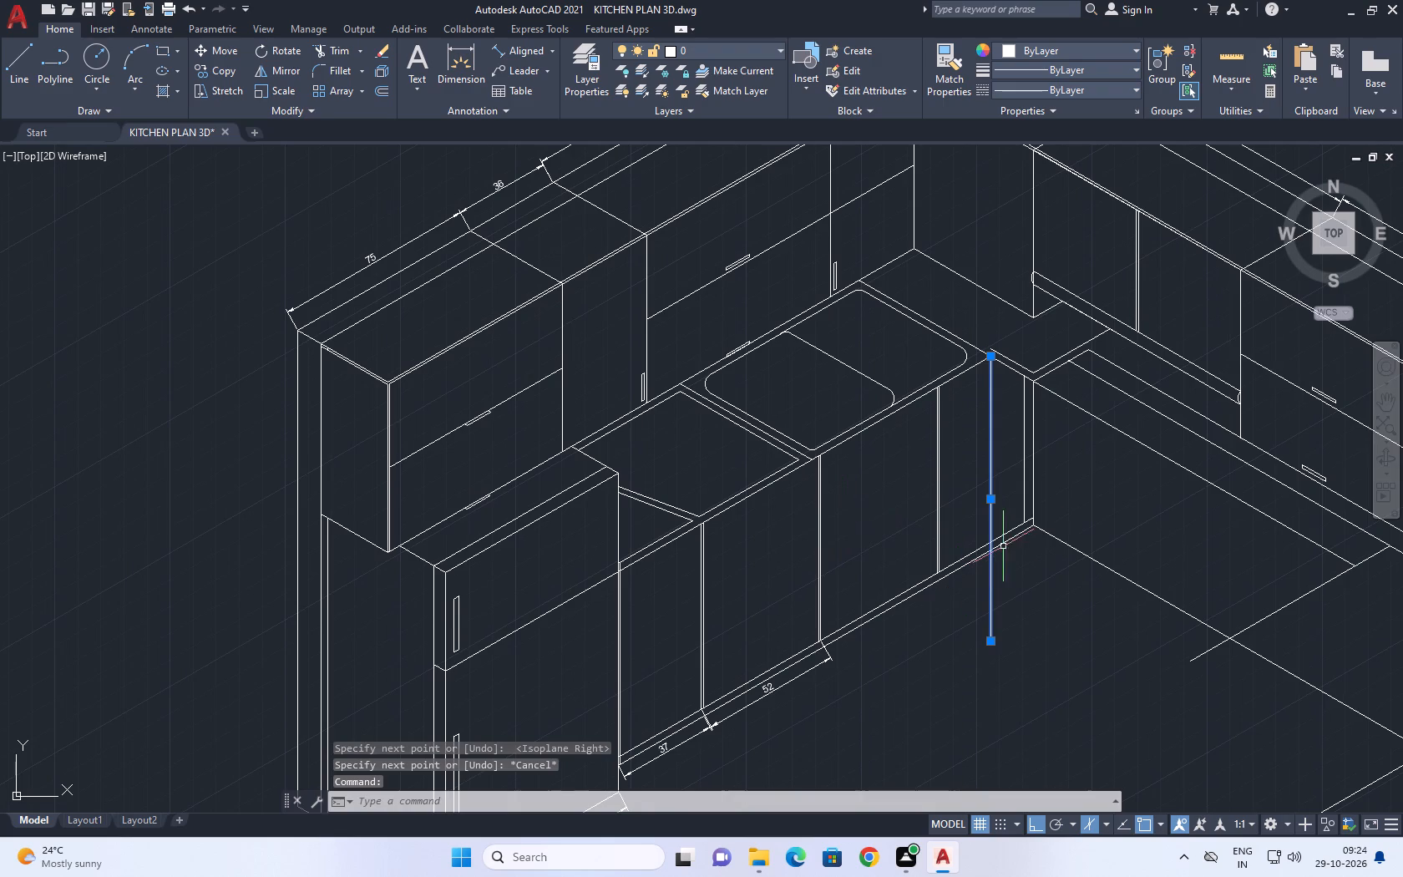
pyautogui.press('Escape')
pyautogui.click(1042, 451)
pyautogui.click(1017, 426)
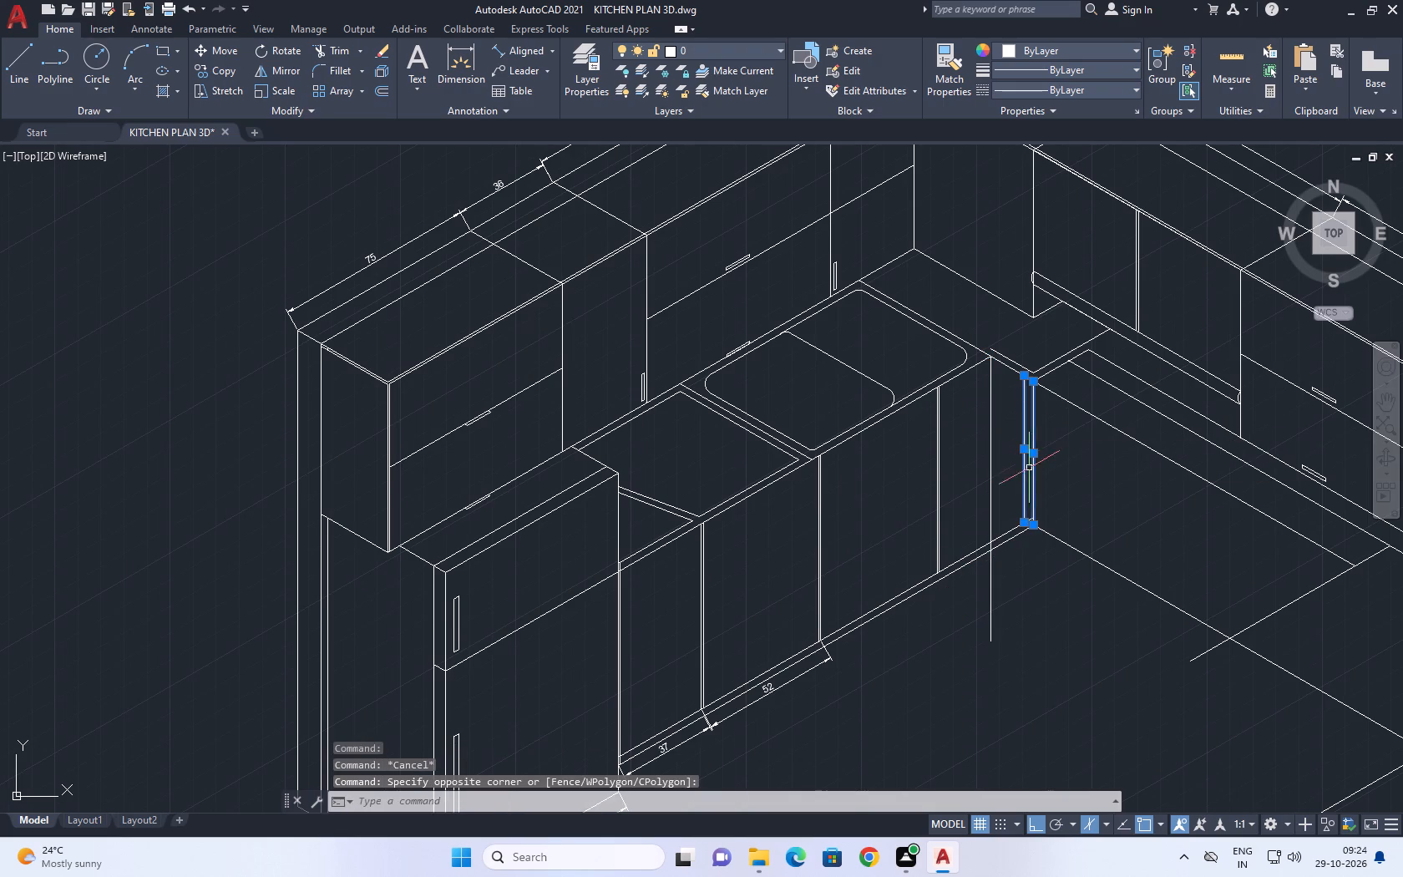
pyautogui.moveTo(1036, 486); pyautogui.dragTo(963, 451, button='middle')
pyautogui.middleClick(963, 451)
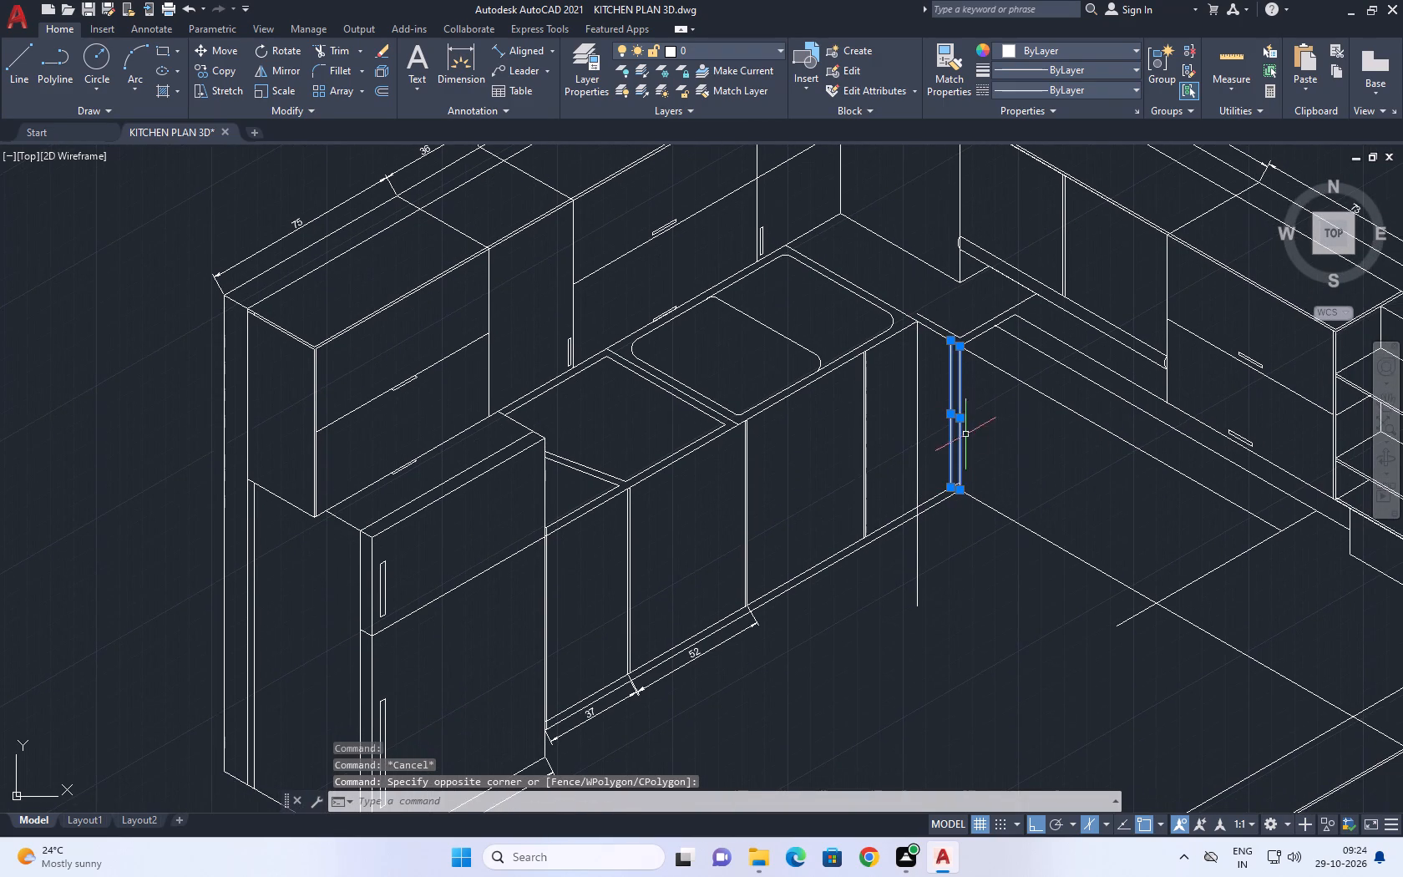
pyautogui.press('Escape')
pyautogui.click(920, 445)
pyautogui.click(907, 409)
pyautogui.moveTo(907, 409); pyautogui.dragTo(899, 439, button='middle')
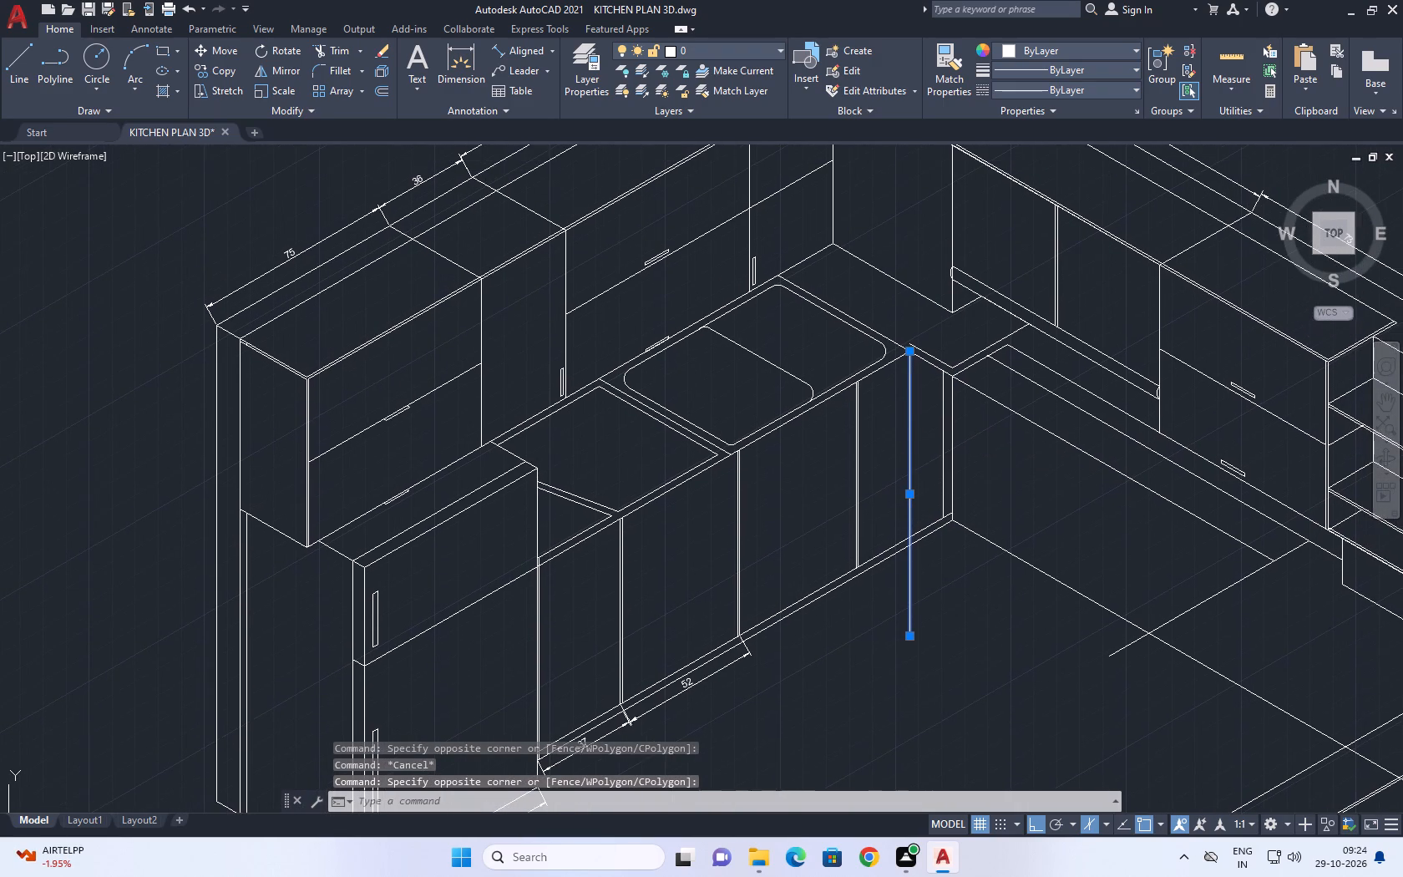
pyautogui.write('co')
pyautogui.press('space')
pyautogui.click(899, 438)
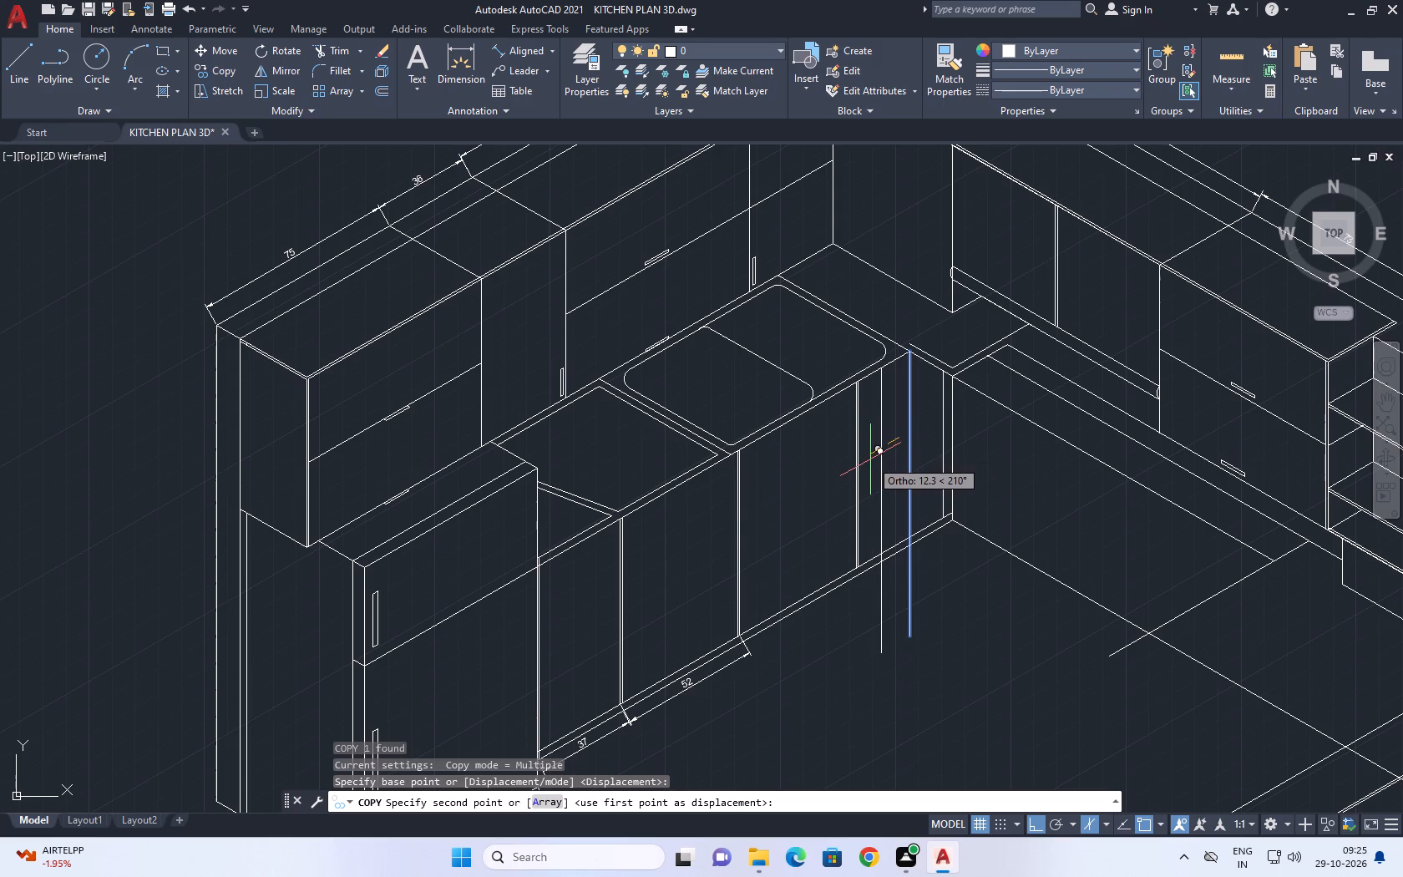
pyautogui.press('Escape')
# Erase the pair of old vertical lines at the inner end of the first run's base cabinets.
pyautogui.moveTo(982, 451); pyautogui.dragTo(965, 447)
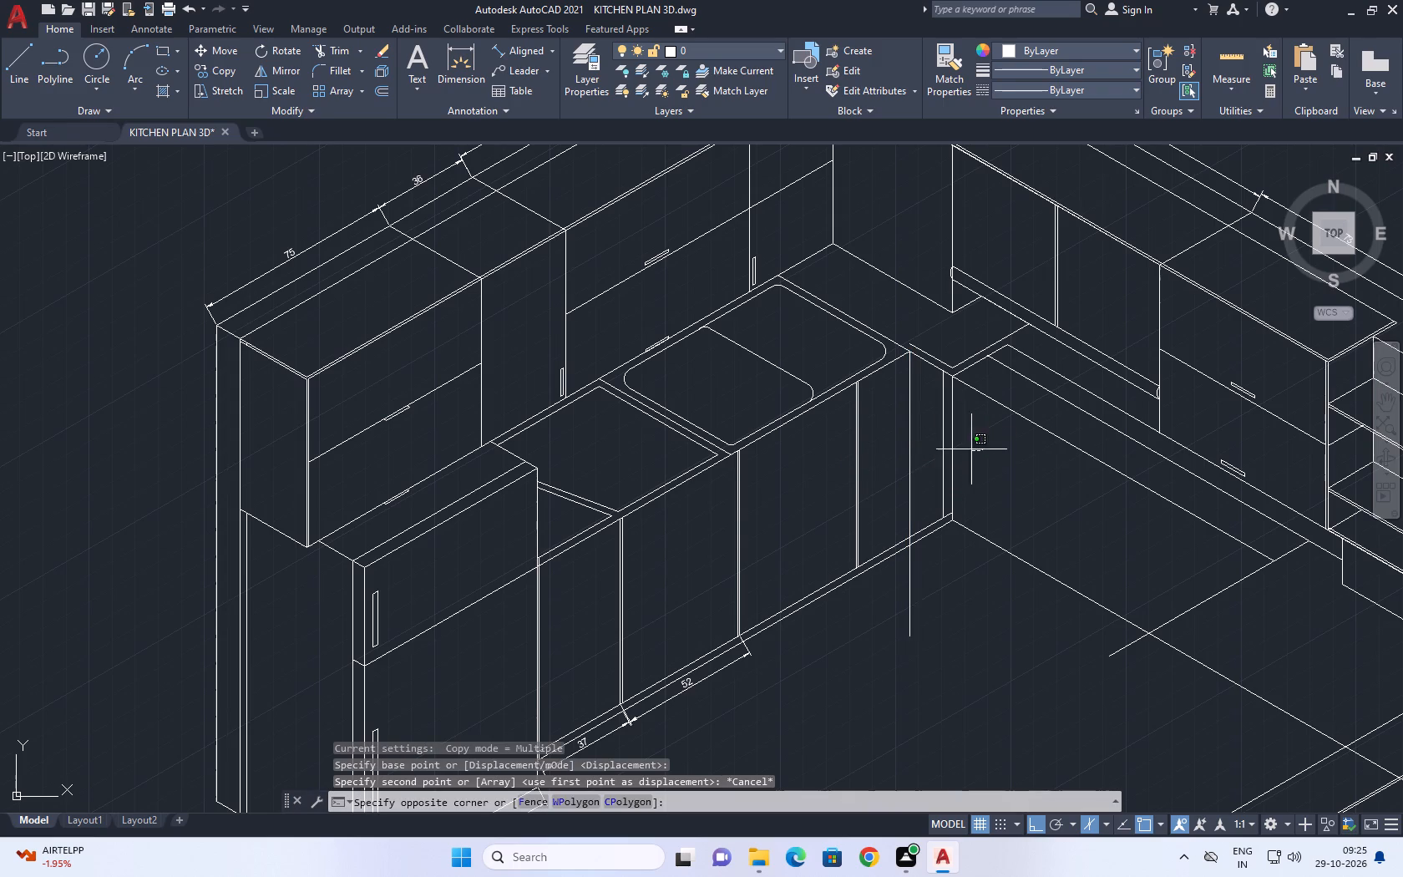
pyautogui.moveTo(965, 447); pyautogui.dragTo(947, 437)
pyautogui.click(933, 412)
pyautogui.moveTo(945, 436); pyautogui.dragTo(915, 417, button='middle')
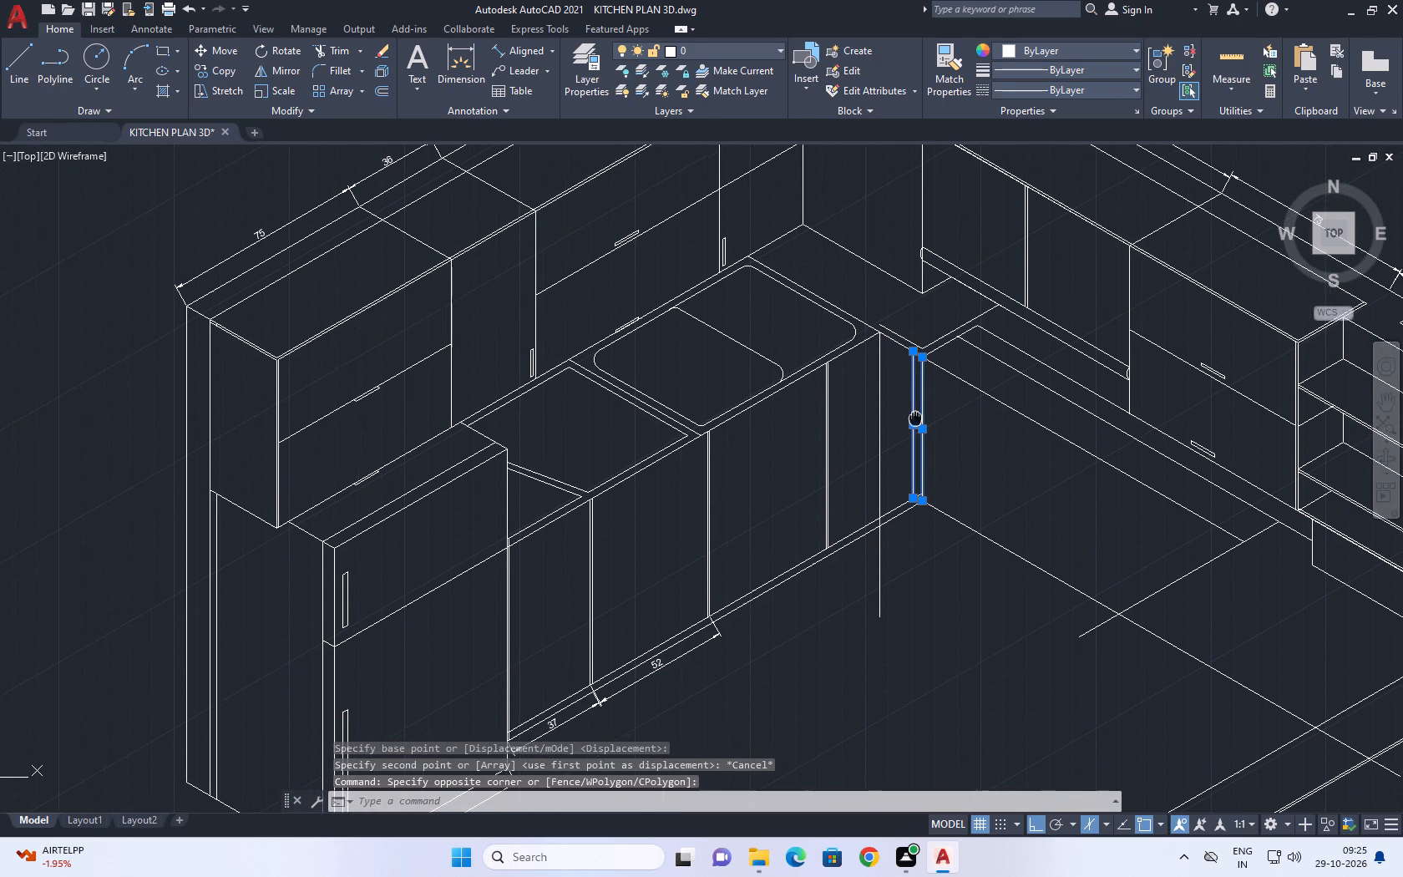
pyautogui.moveTo(915, 417); pyautogui.dragTo(904, 433, button='middle')
pyautogui.press('Delete')
# Move the second run's floor line from the old corner to where the new vertical line meets the bottom cabinet line.
pyautogui.moveTo(896, 458); pyautogui.dragTo(947, 435, button='middle')
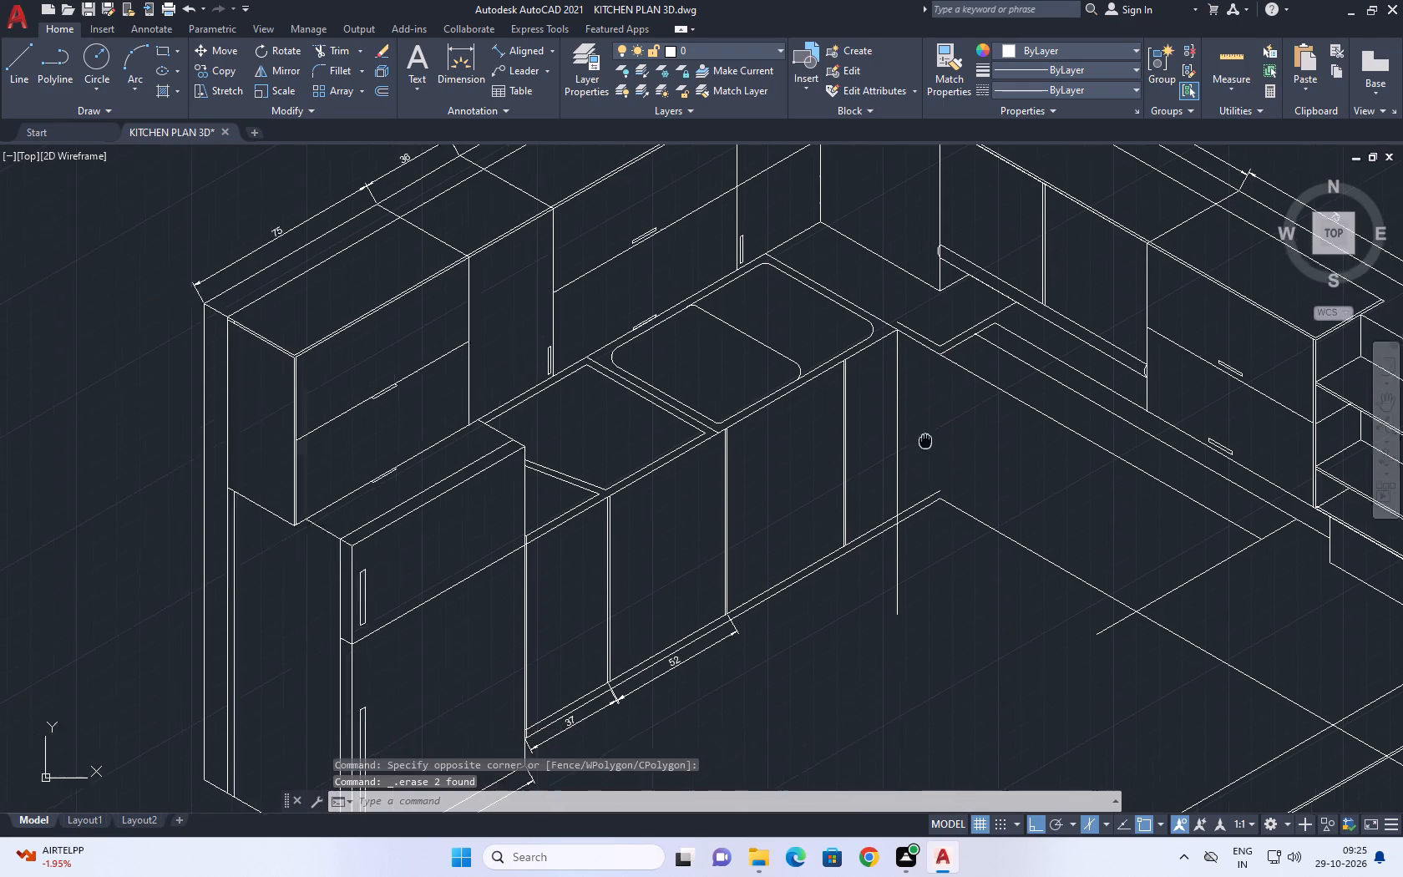
pyautogui.moveTo(947, 435); pyautogui.dragTo(950, 435, button='middle')
pyautogui.scroll(-2, 988, 515)
pyautogui.moveTo(1000, 519); pyautogui.dragTo(995, 509, button='middle')
pyautogui.scroll(1, 994, 509)
pyautogui.click(1010, 492)
pyautogui.click(987, 525)
pyautogui.press('m')
pyautogui.press('space')
pyautogui.scroll(2, 958, 495)
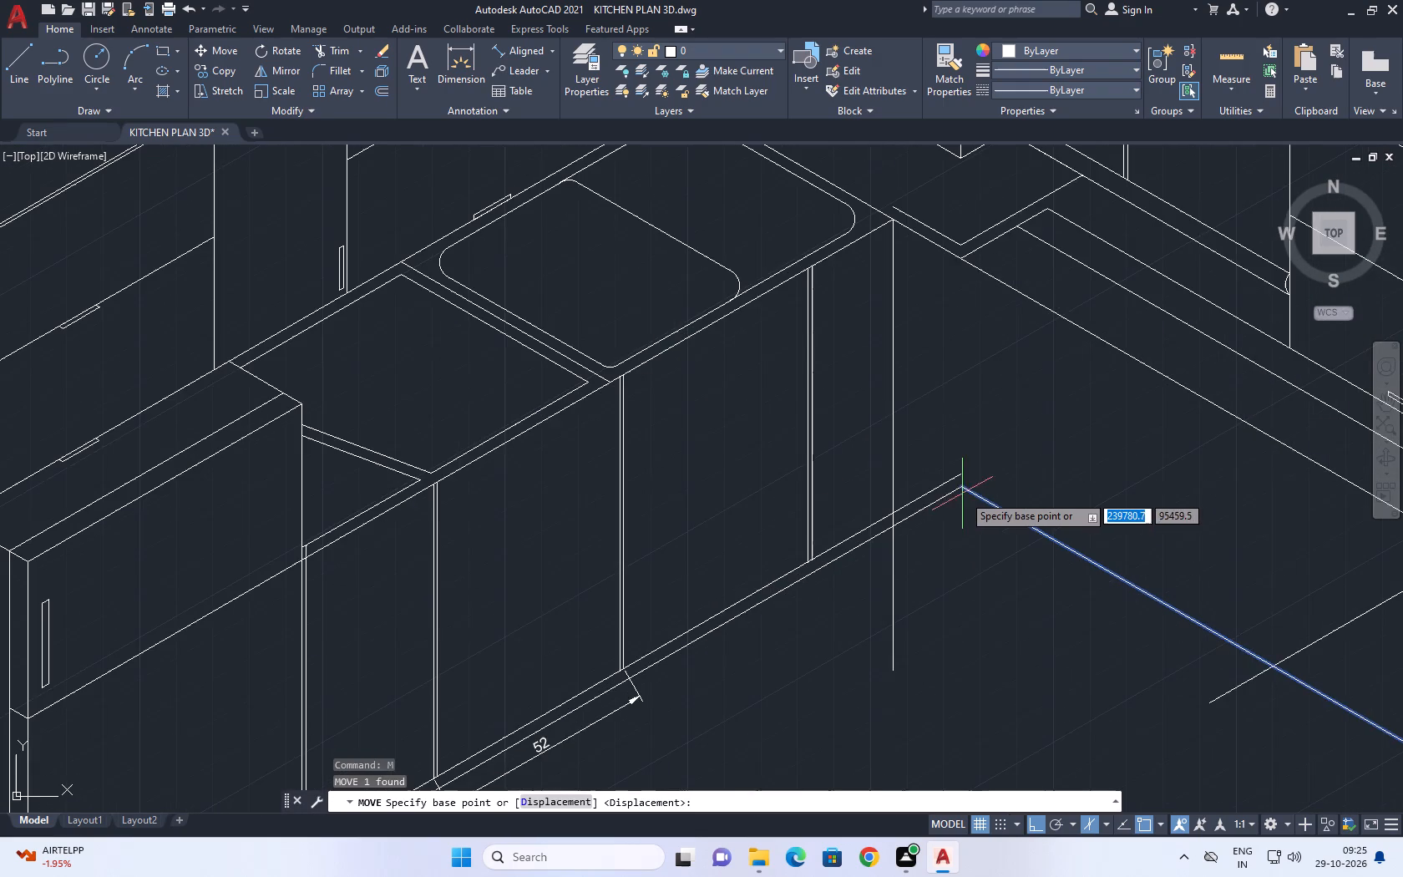
pyautogui.click(962, 490)
pyautogui.click(893, 533)
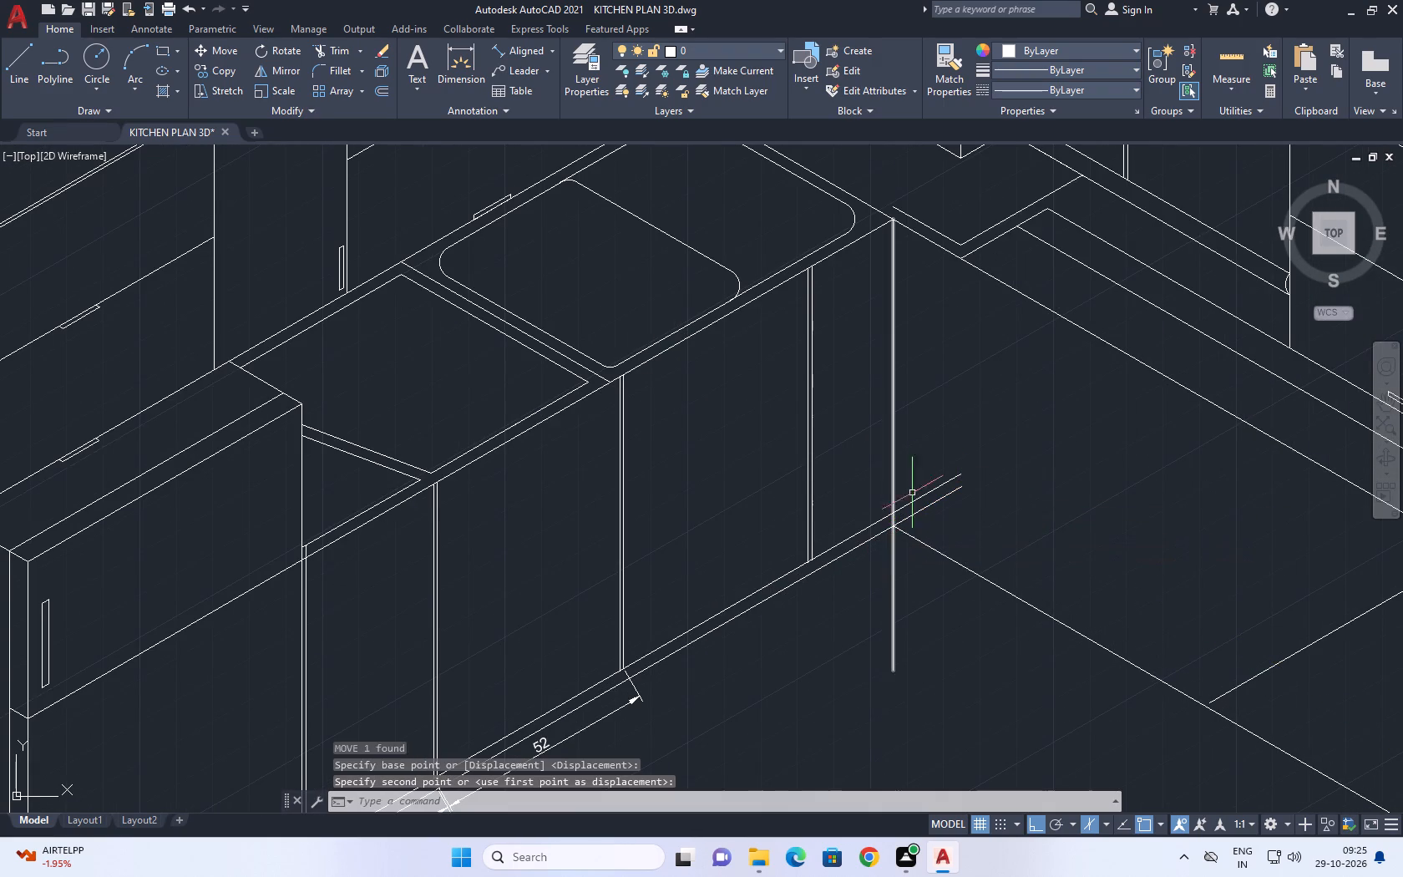
# Trim the base cabinets' bottom lines at the new vertical line and erase the leftover piece beyond it.
pyautogui.scroll(-2, 925, 464)
pyautogui.scroll(1, 889, 503)
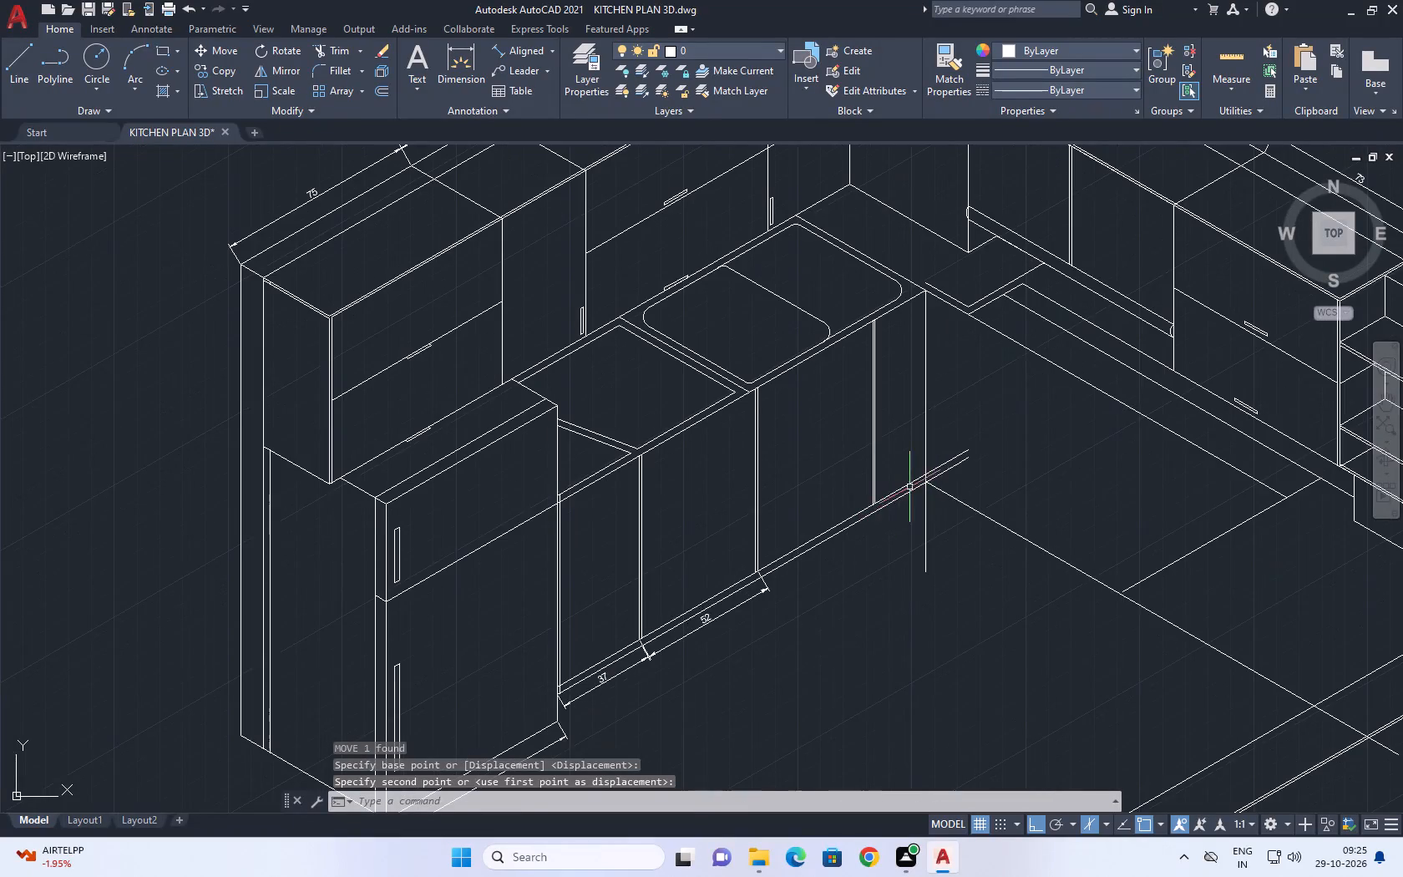
pyautogui.moveTo(914, 476); pyautogui.dragTo(929, 520, button='middle')
pyautogui.press('t')
pyautogui.press('r')
pyautogui.press('space')
pyautogui.scroll(2, 945, 515)
pyautogui.moveTo(980, 532); pyautogui.dragTo(977, 524)
pyautogui.click(952, 467)
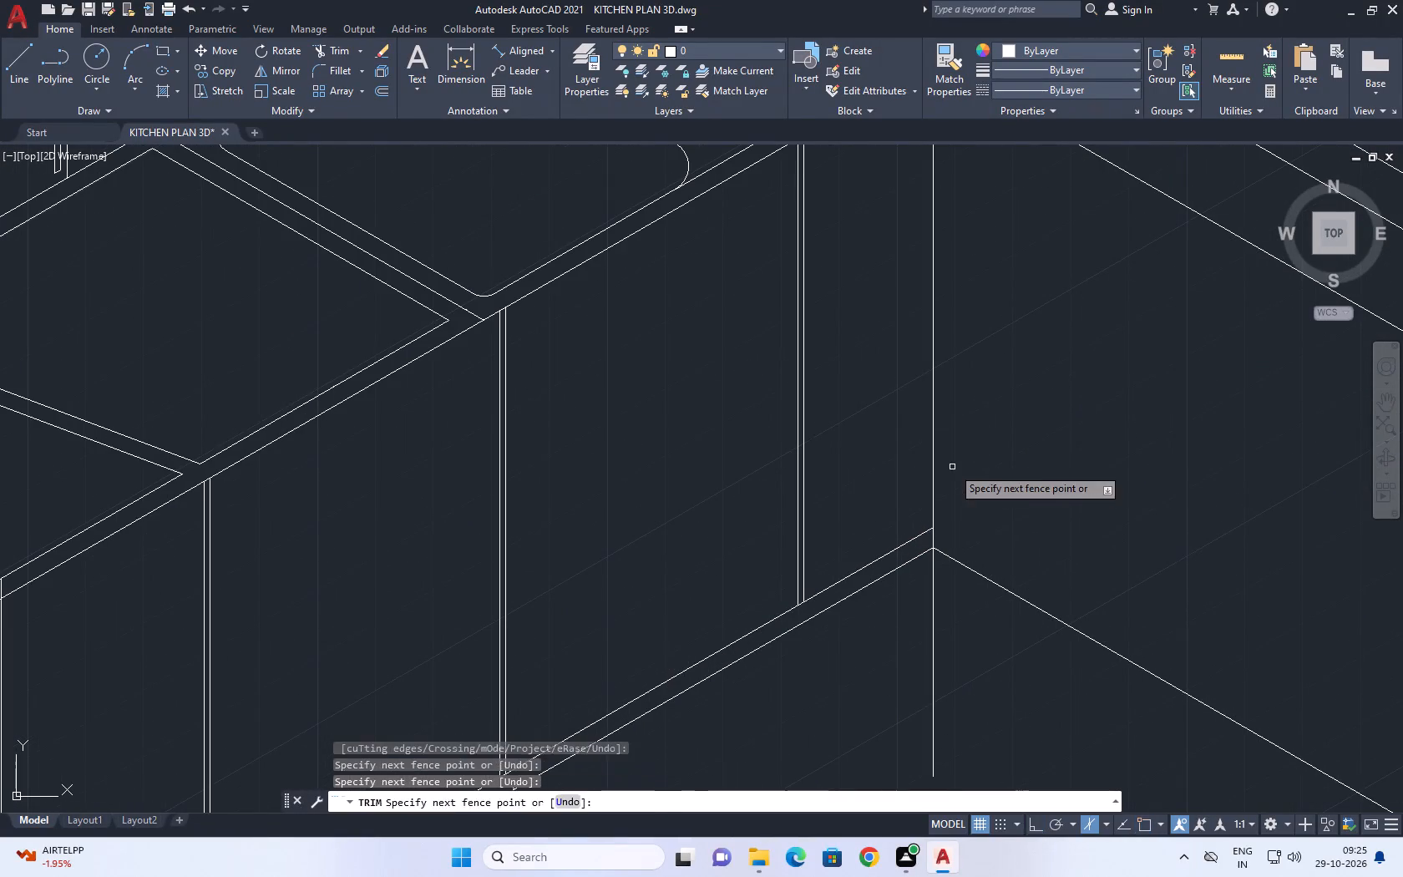
pyautogui.press('Escape')
pyautogui.scroll(-2, 809, 568)
pyautogui.scroll(2, 909, 542)
pyautogui.moveTo(945, 593); pyautogui.dragTo(942, 585)
pyautogui.click(894, 484)
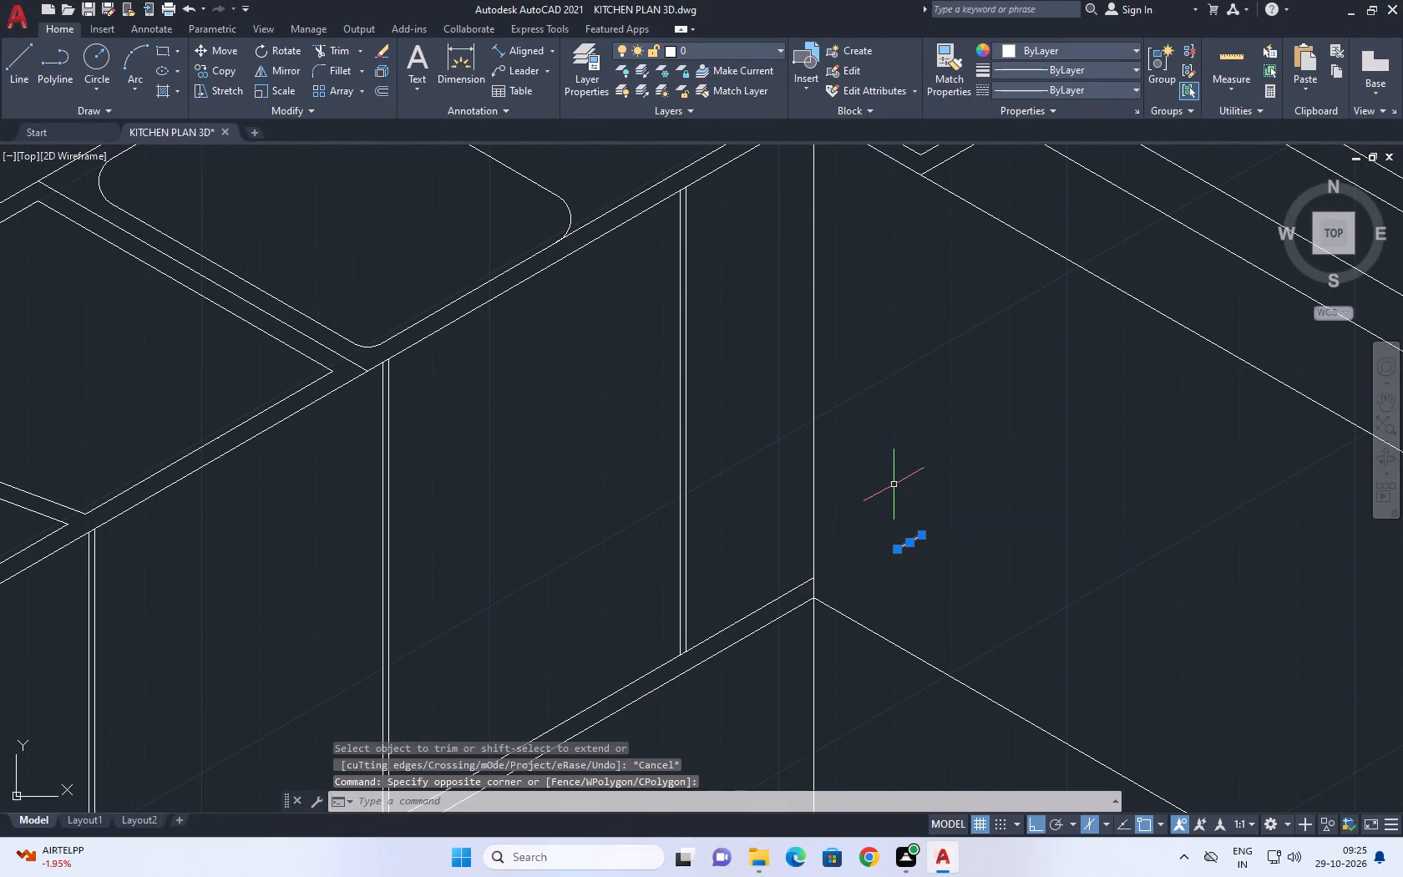
pyautogui.press('Delete')
# Trim the part of the new vertical line that extends below the base cabinets' bottom corner.
pyautogui.scroll(-2, 908, 517)
pyautogui.write('tr')
pyautogui.press('space')
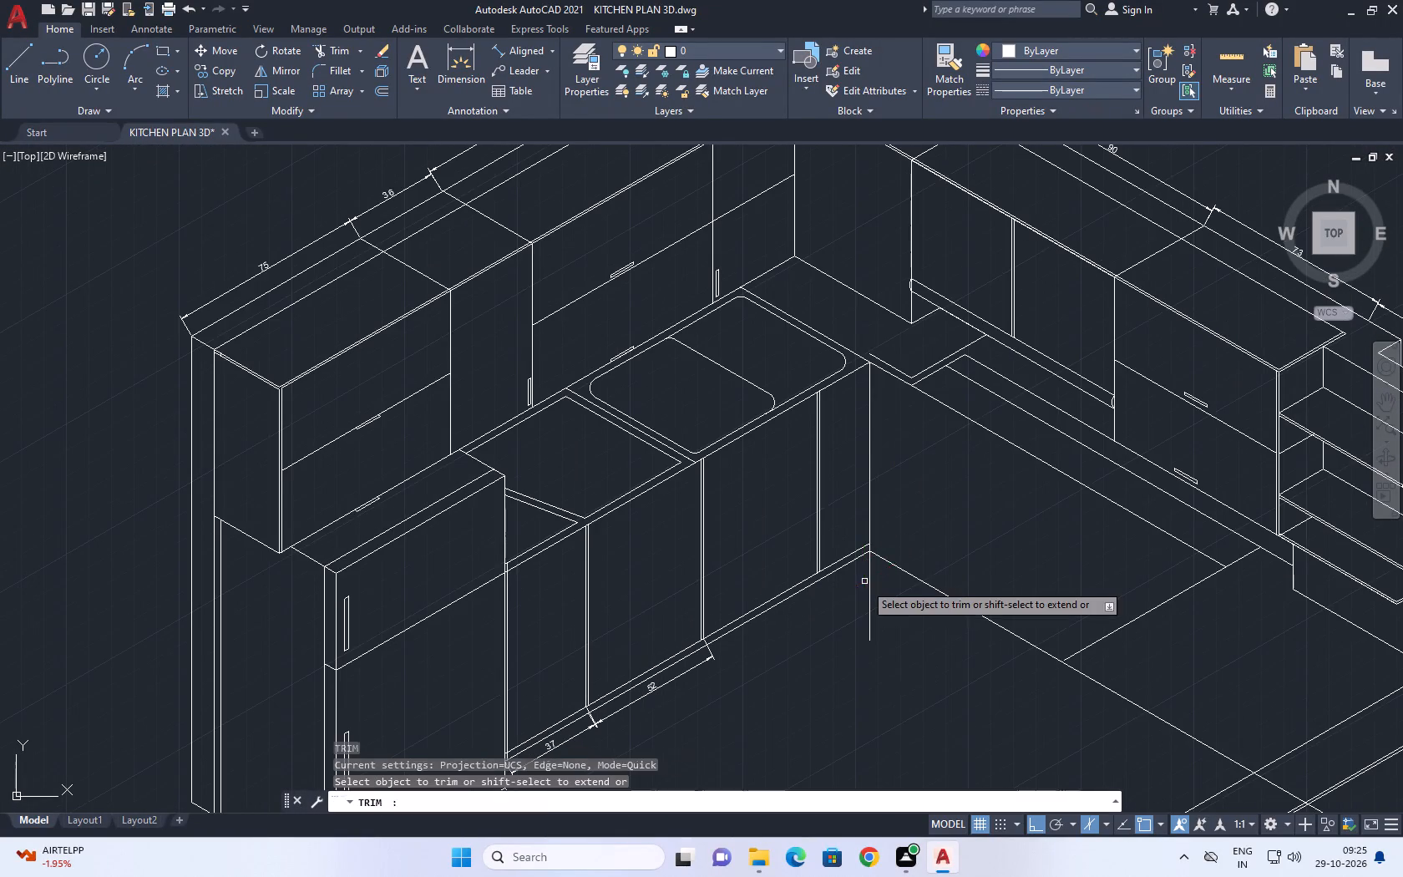
pyautogui.scroll(3, 864, 590)
pyautogui.moveTo(859, 639); pyautogui.dragTo(881, 634)
pyautogui.click(934, 618)
pyautogui.scroll(-2, 889, 539)
pyautogui.click(897, 560)
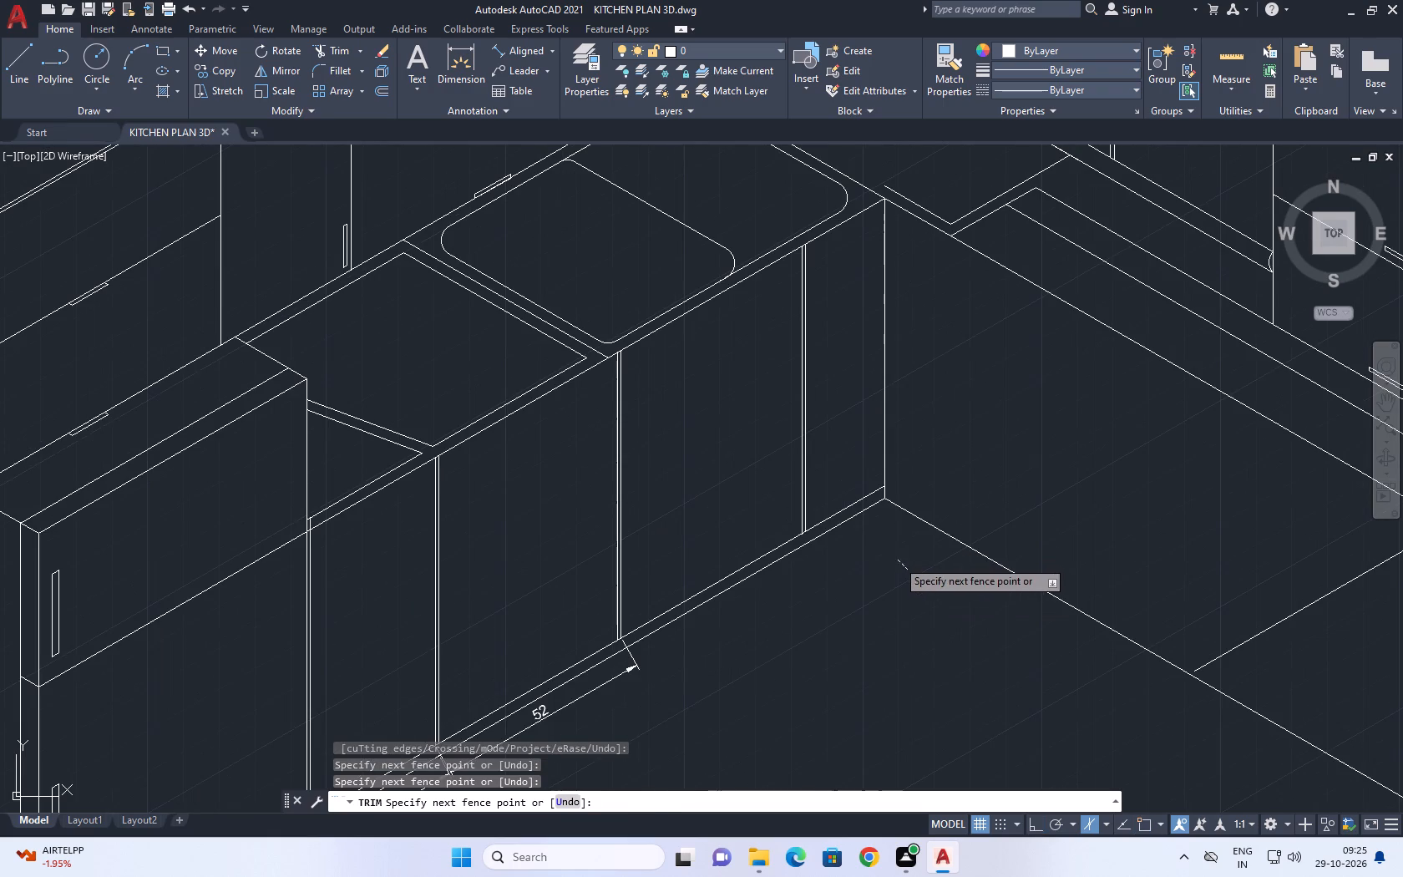
pyautogui.press('Escape')
# Draw a line along the countertop's front edge from the divider between the 37 and 52 cabinets to the new corner edge.
pyautogui.moveTo(871, 326); pyautogui.dragTo(947, 446, button='middle')
pyautogui.scroll(-1, 949, 446)
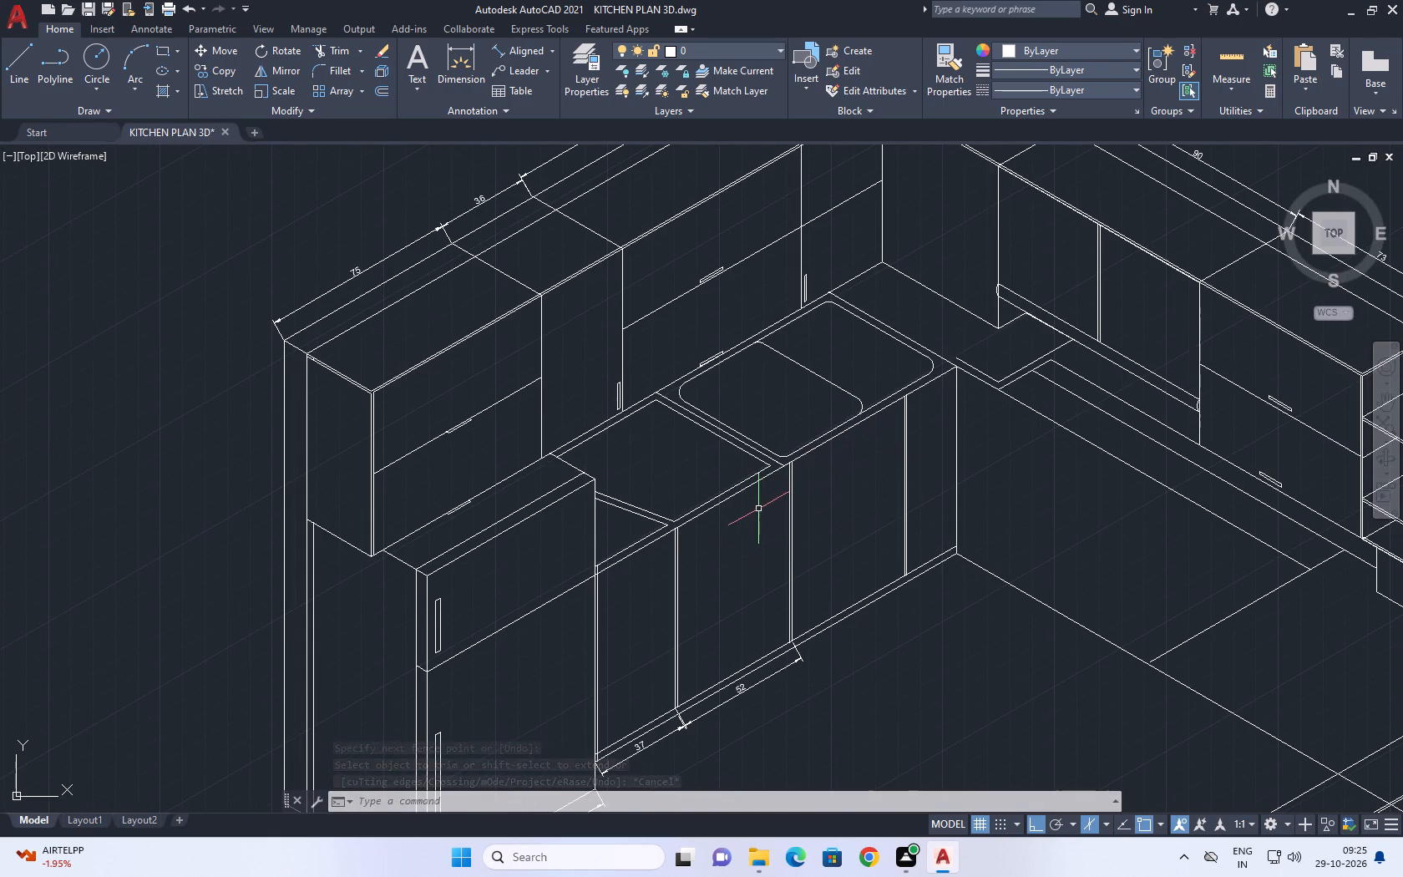
pyautogui.press('l')
pyautogui.press('space')
pyautogui.moveTo(674, 533); pyautogui.dragTo(687, 534)
pyautogui.scroll(2, 942, 362)
pyautogui.click(970, 378)
pyautogui.press('space')
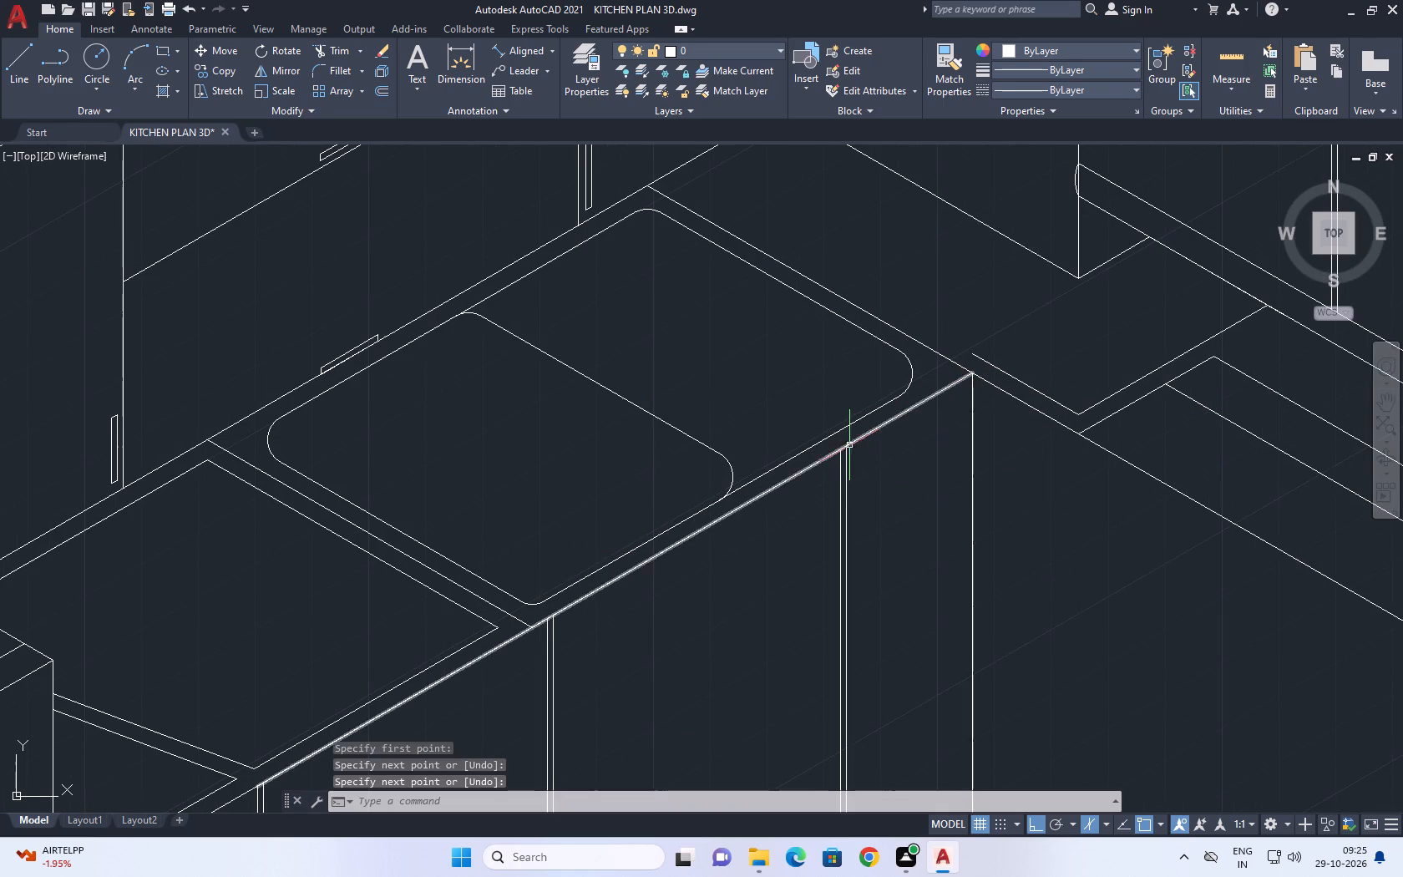
# Draw a vertical line from the midpoint of the new front edge line down past the base cabinets' bottom lines.
pyautogui.click(849, 445)
pyautogui.moveTo(669, 476); pyautogui.dragTo(863, 276, button='middle')
pyautogui.press('l')
pyautogui.press('space')
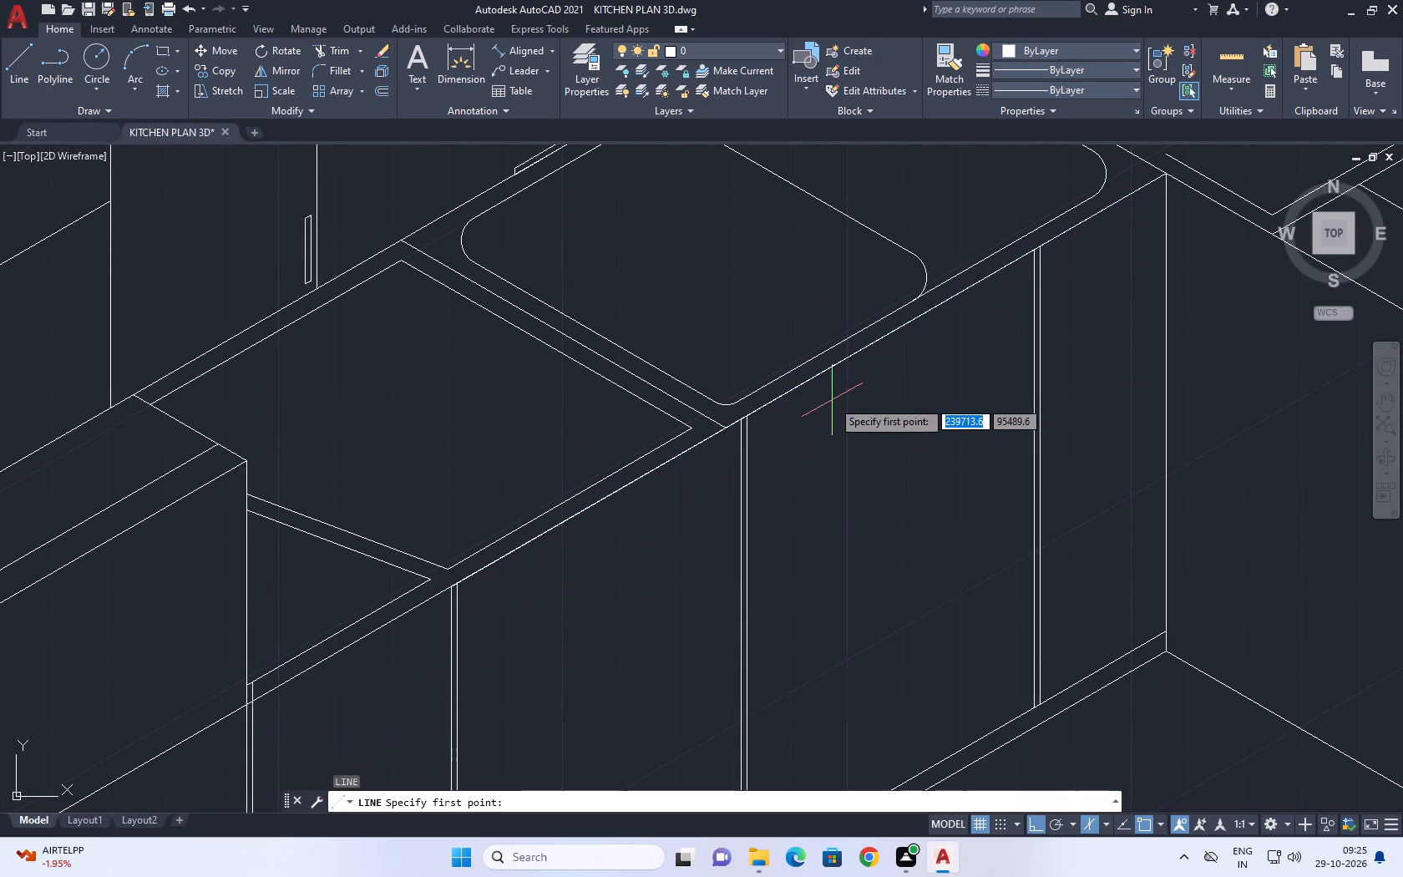
pyautogui.click(810, 379)
pyautogui.moveTo(866, 662); pyautogui.dragTo(847, 457, button='middle')
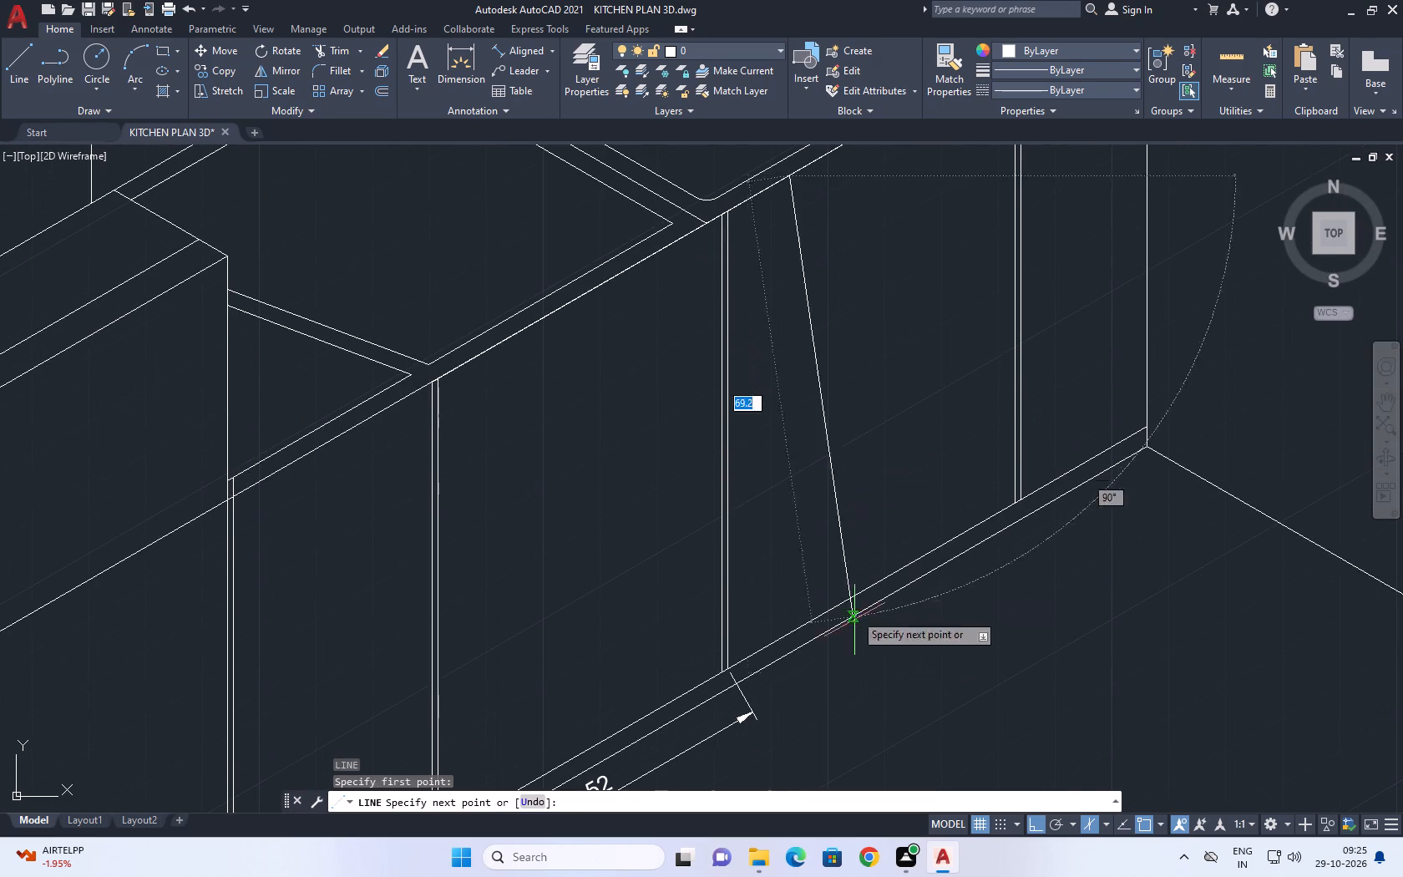
pyautogui.click(816, 696)
pyautogui.press('space')
# Copy the midpoint vertical line 0.5 to each side along the cabinet front.
pyautogui.click(809, 518)
pyautogui.click(788, 479)
pyautogui.moveTo(843, 434); pyautogui.dragTo(799, 541, button='middle')
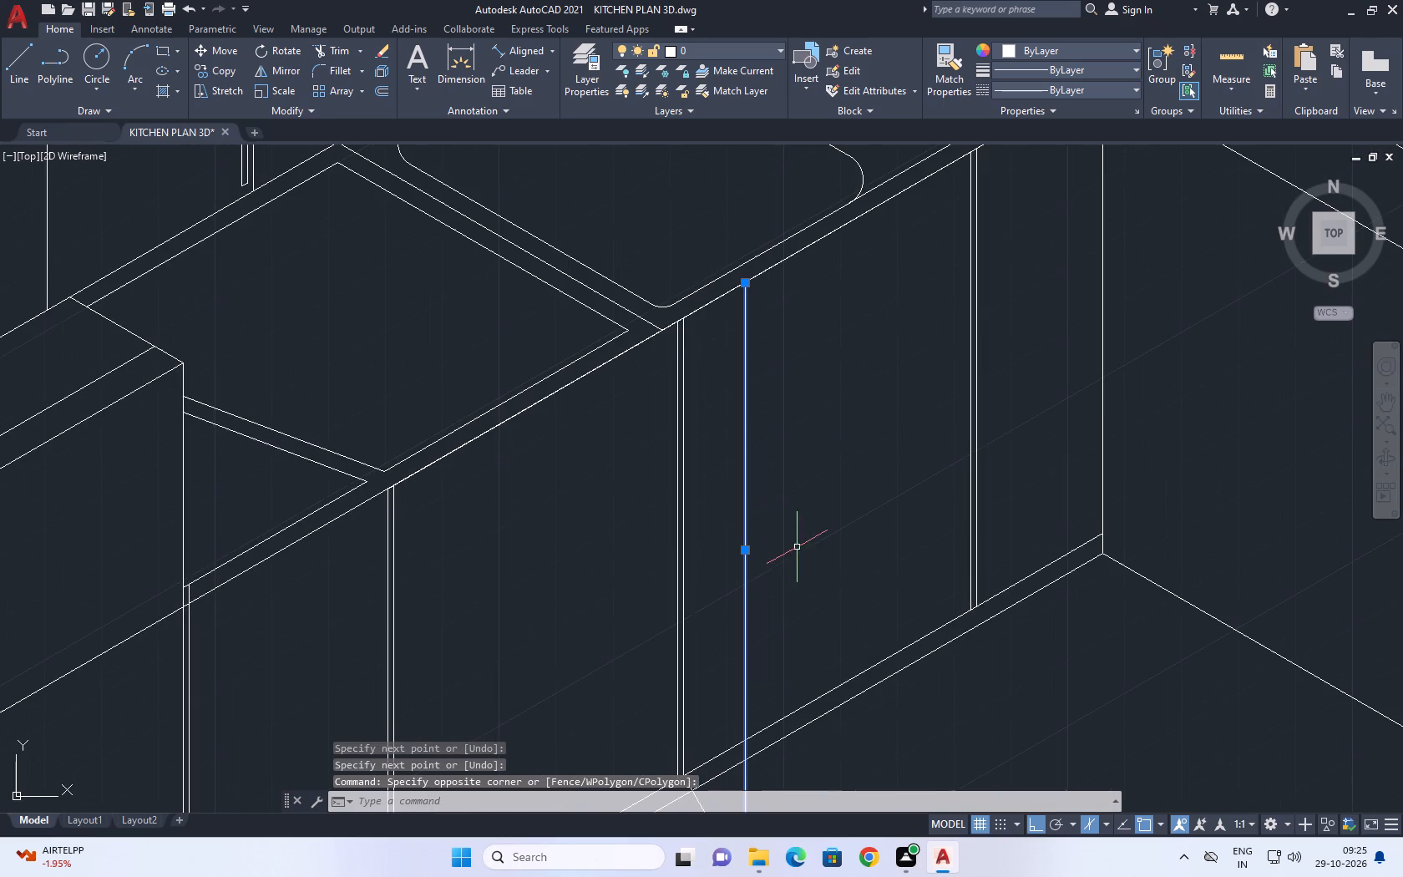
pyautogui.press('v')
pyautogui.press('BackSpace')
pyautogui.write('co')
pyautogui.press('space')
pyautogui.click(755, 552)
pyautogui.press('0')
pyautogui.press('.')
pyautogui.press('5')
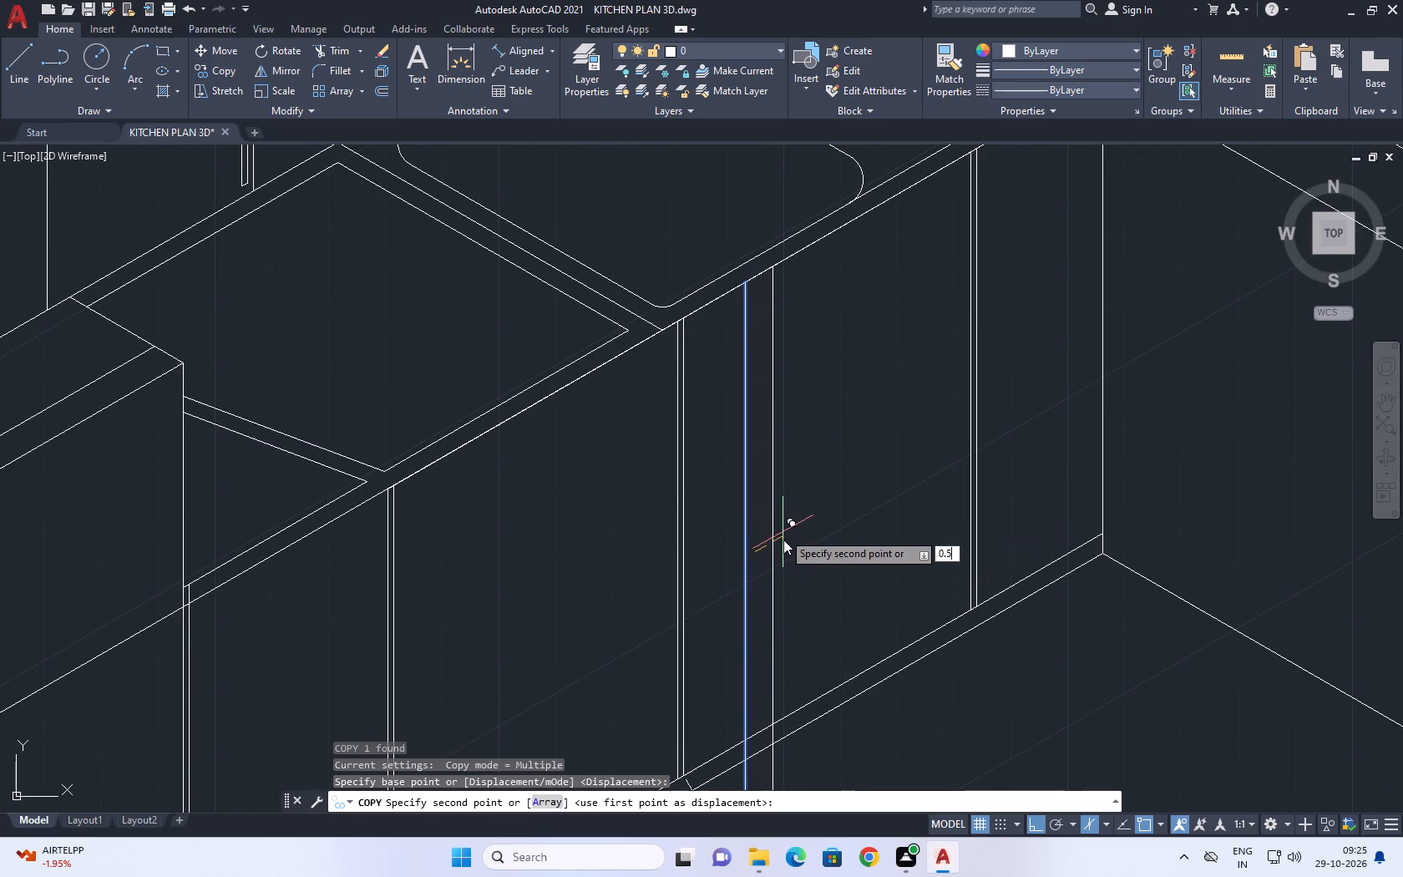
pyautogui.press('Return')
pyautogui.press('0')
pyautogui.press('.')
pyautogui.press('5')
pyautogui.press('Return')
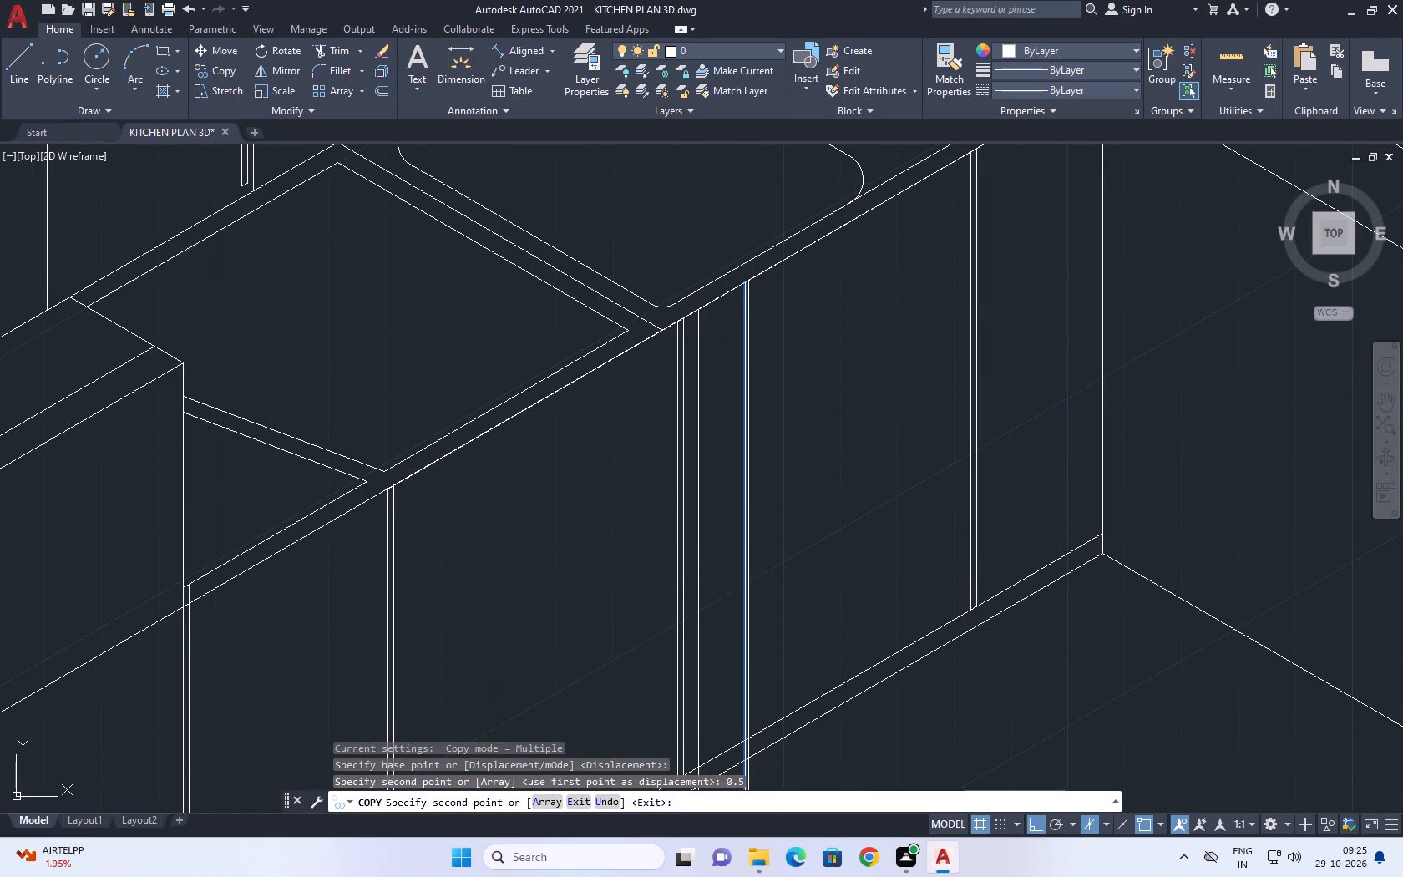
# Erase the old divider pairs on both sides of the new midpoint lines and the helper line along the countertop's front edge.
pyautogui.press('Escape')
pyautogui.moveTo(709, 499); pyautogui.dragTo(701, 498)
pyautogui.click(630, 558)
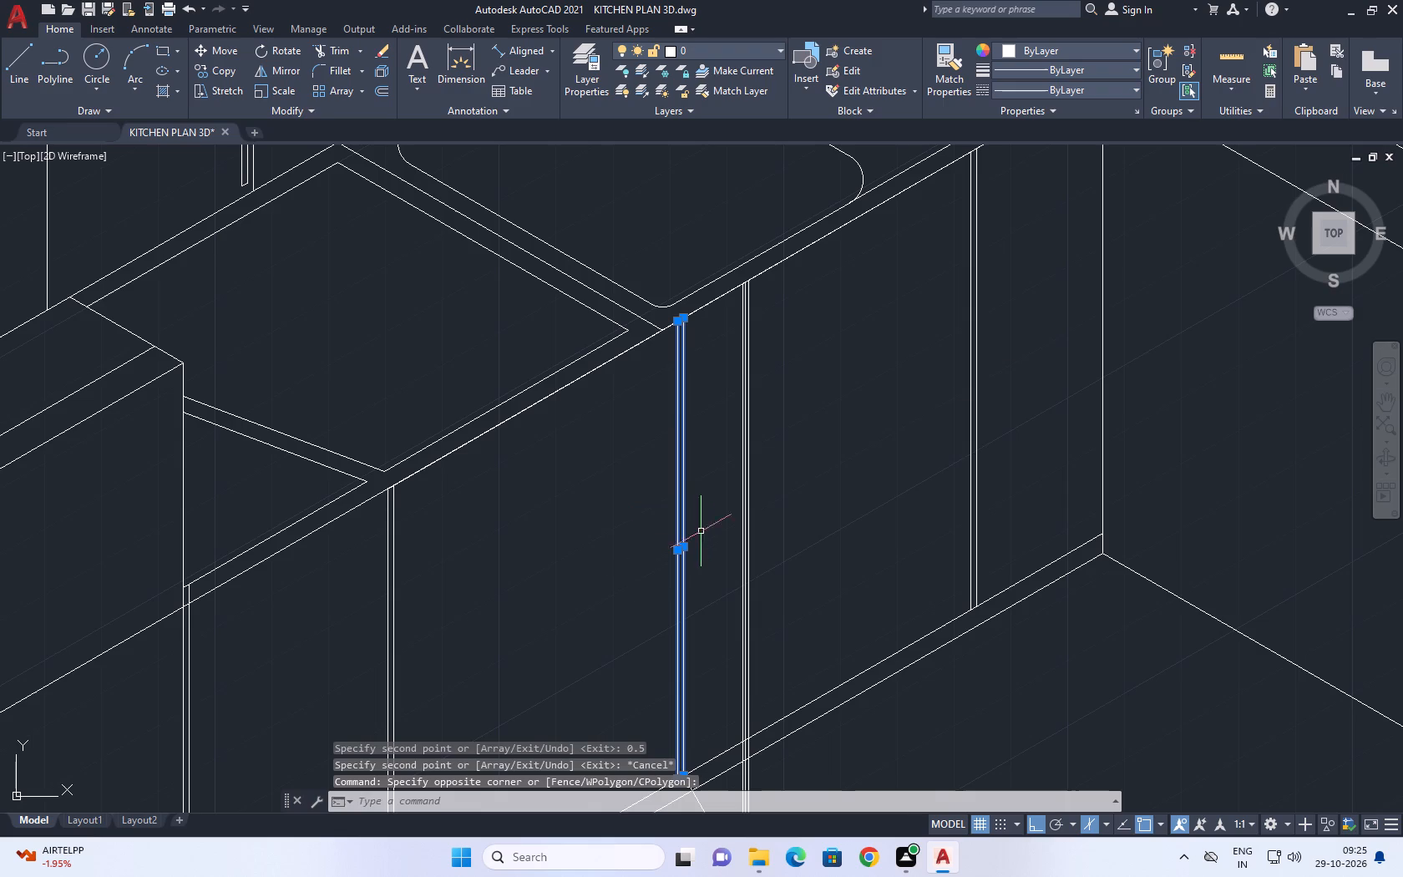
pyautogui.click(1073, 305)
pyautogui.click(966, 378)
pyautogui.press('Delete')
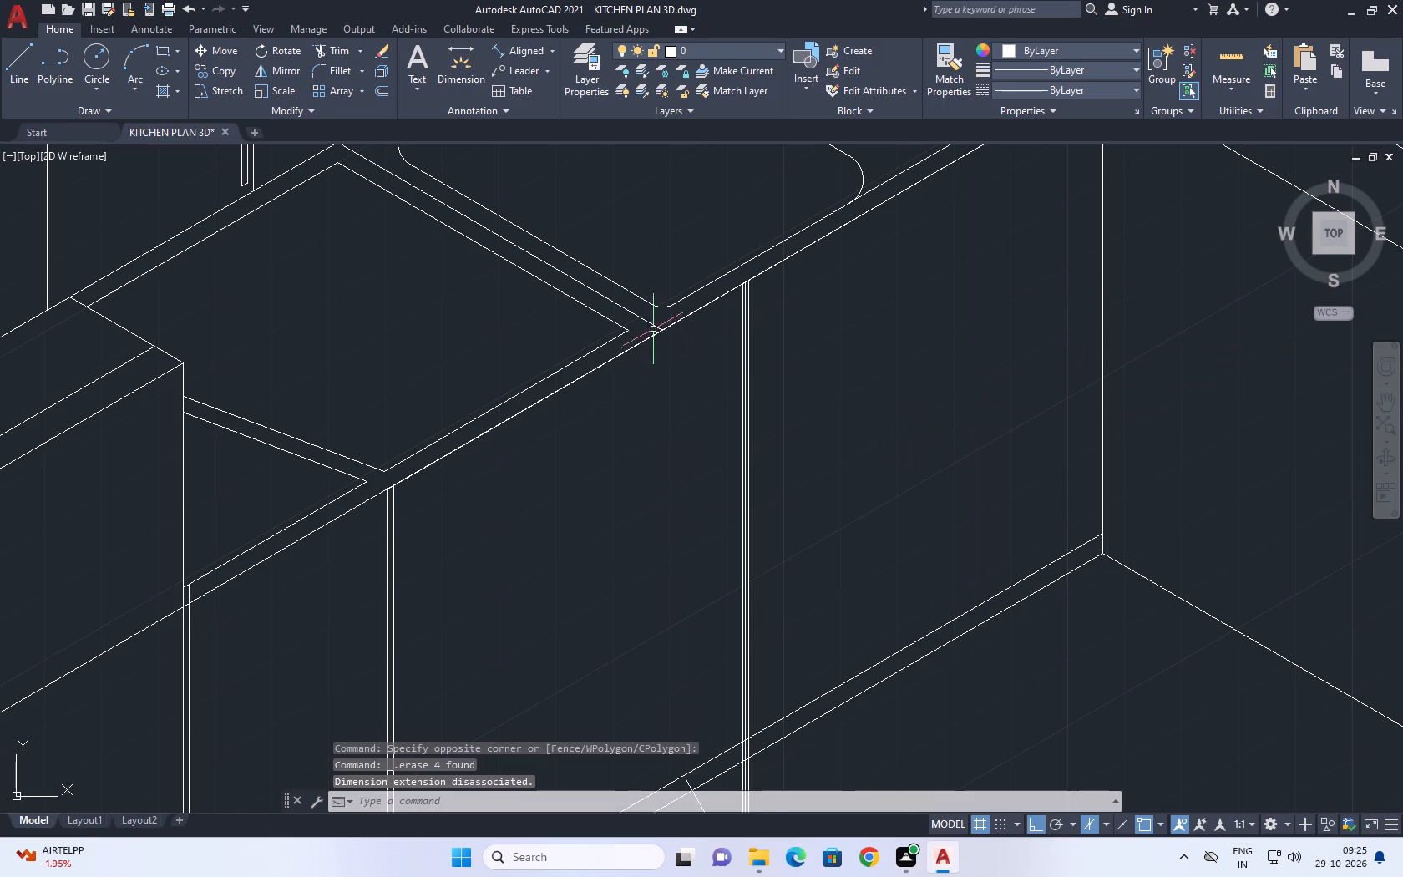
pyautogui.click(670, 324)
pyautogui.press('Delete')
# Trim the parts of the three new divider lines that extend below the base cabinets' bottom line.
pyautogui.scroll(-2, 821, 371)
pyautogui.scroll(1, 755, 574)
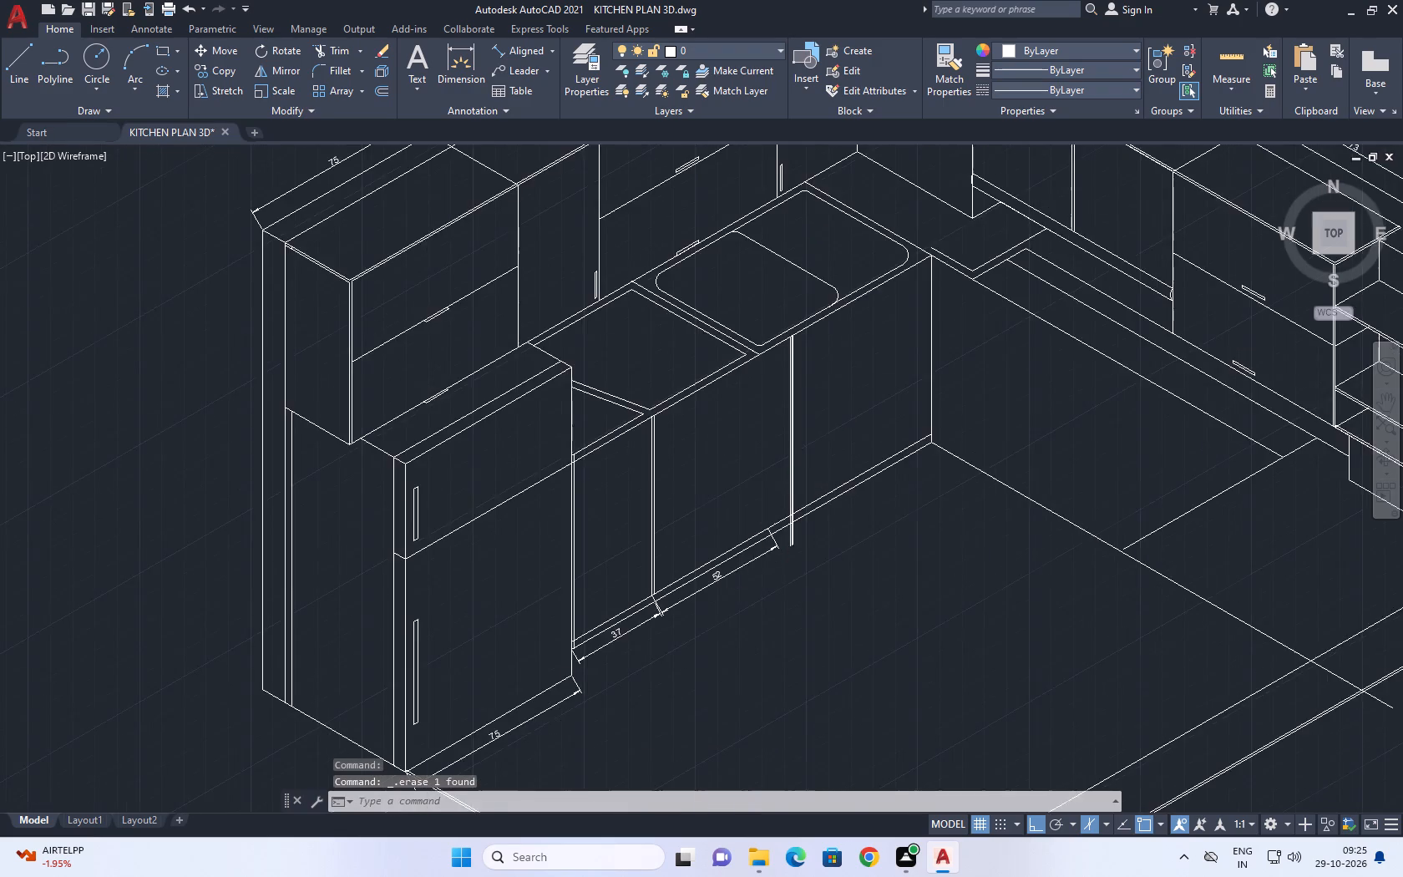
pyautogui.scroll(2, 755, 574)
pyautogui.moveTo(863, 453); pyautogui.dragTo(742, 533, button='middle')
pyautogui.press('t')
pyautogui.press('r')
pyautogui.press('space')
pyautogui.press('space')
pyautogui.moveTo(737, 507); pyautogui.dragTo(750, 500)
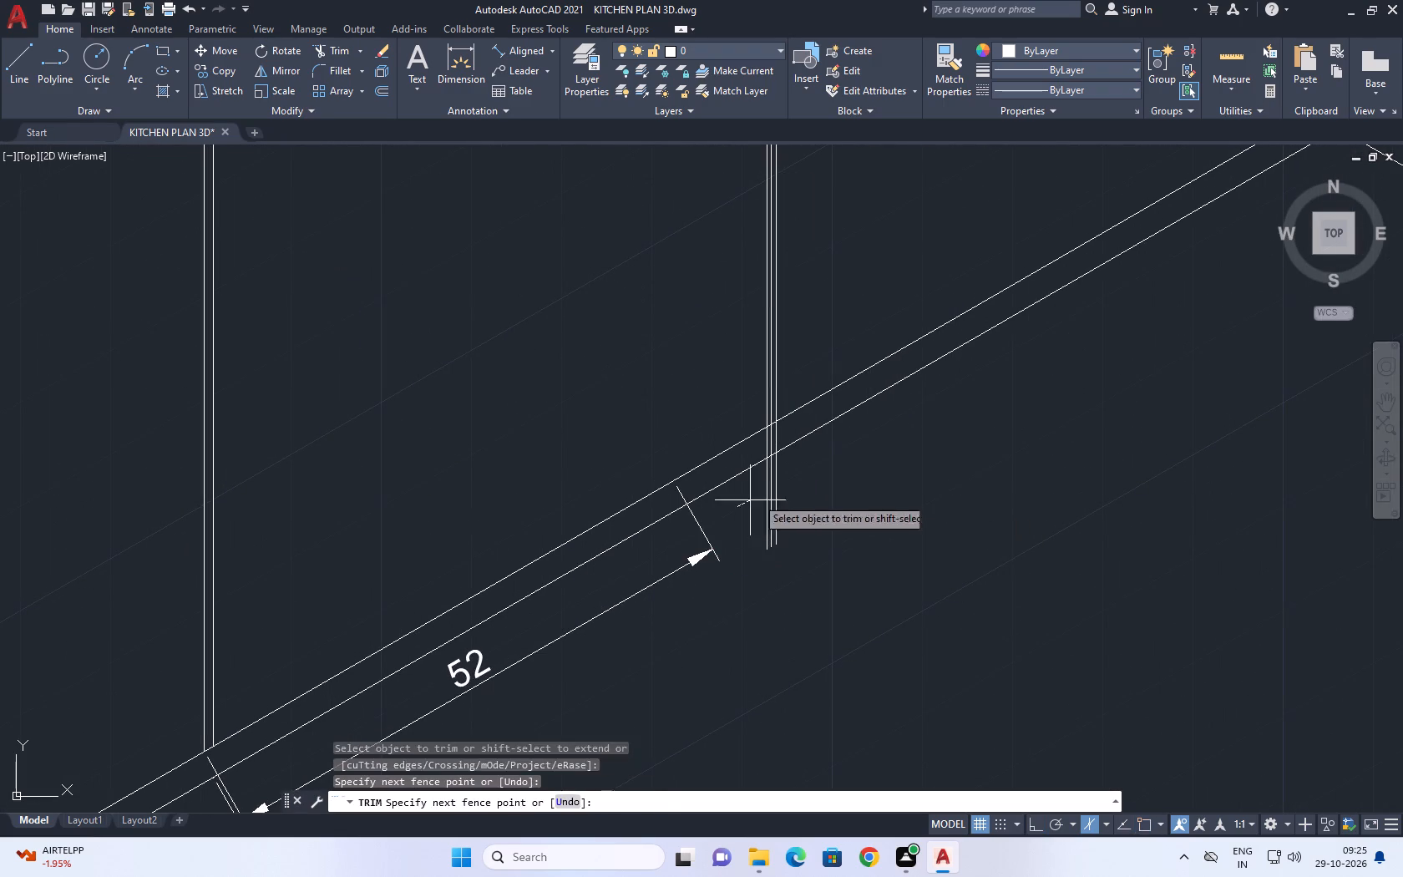
pyautogui.click(831, 443)
pyautogui.press('Escape')
# Erase the middle line of the new divider, keeping the two lines offset to its sides.
pyautogui.click(772, 388)
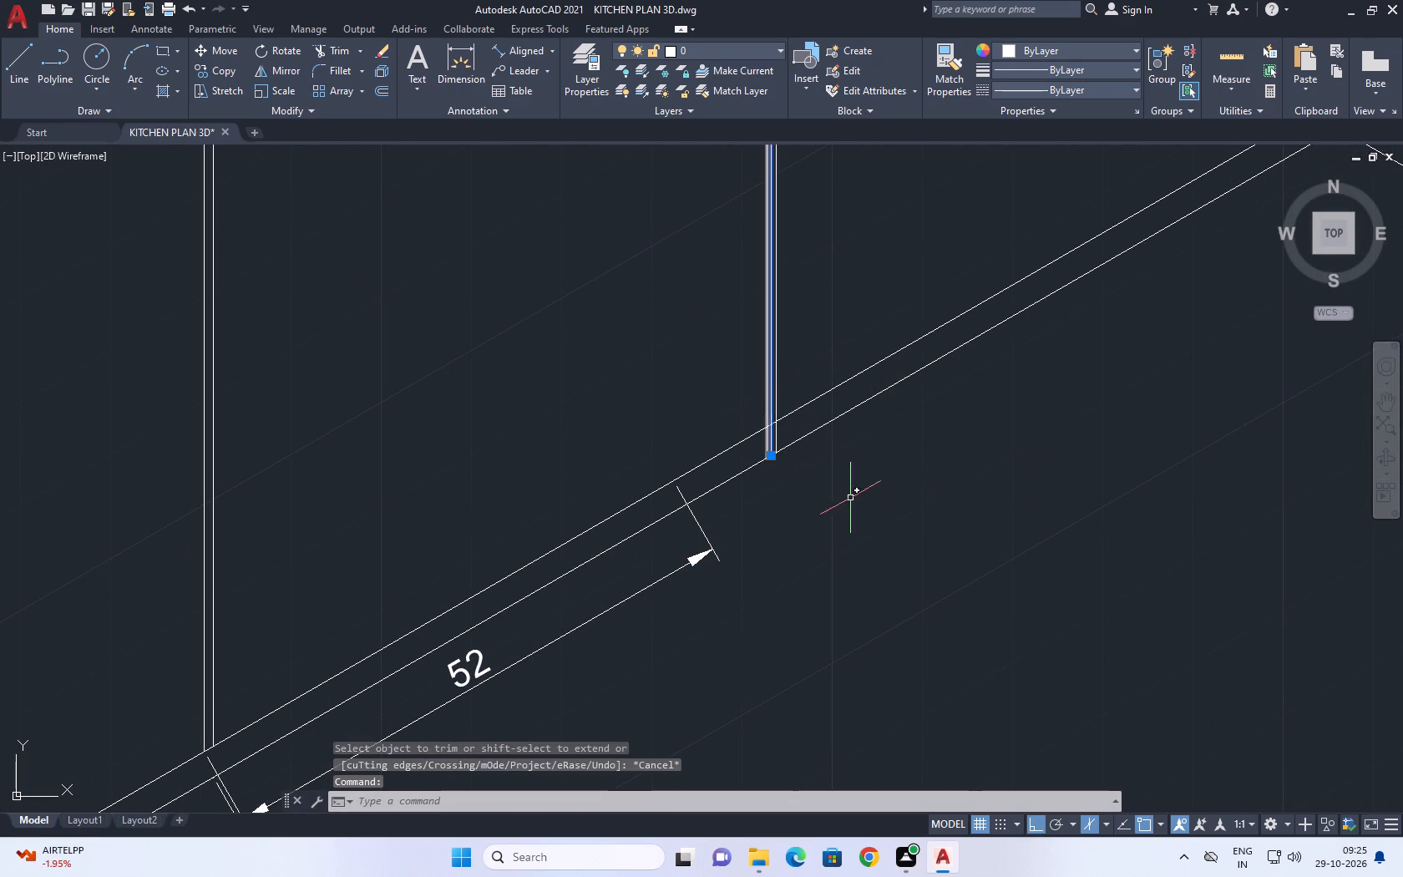
pyautogui.press('Delete')
# Trim the lower ends of the new divider pair back to the upper of the two base lines.
pyautogui.scroll(-4, 809, 504)
pyautogui.scroll(2, 765, 515)
pyautogui.moveTo(879, 464); pyautogui.dragTo(803, 501, button='middle')
pyautogui.press('t')
pyautogui.press('r')
pyautogui.press('space')
pyautogui.scroll(4, 792, 520)
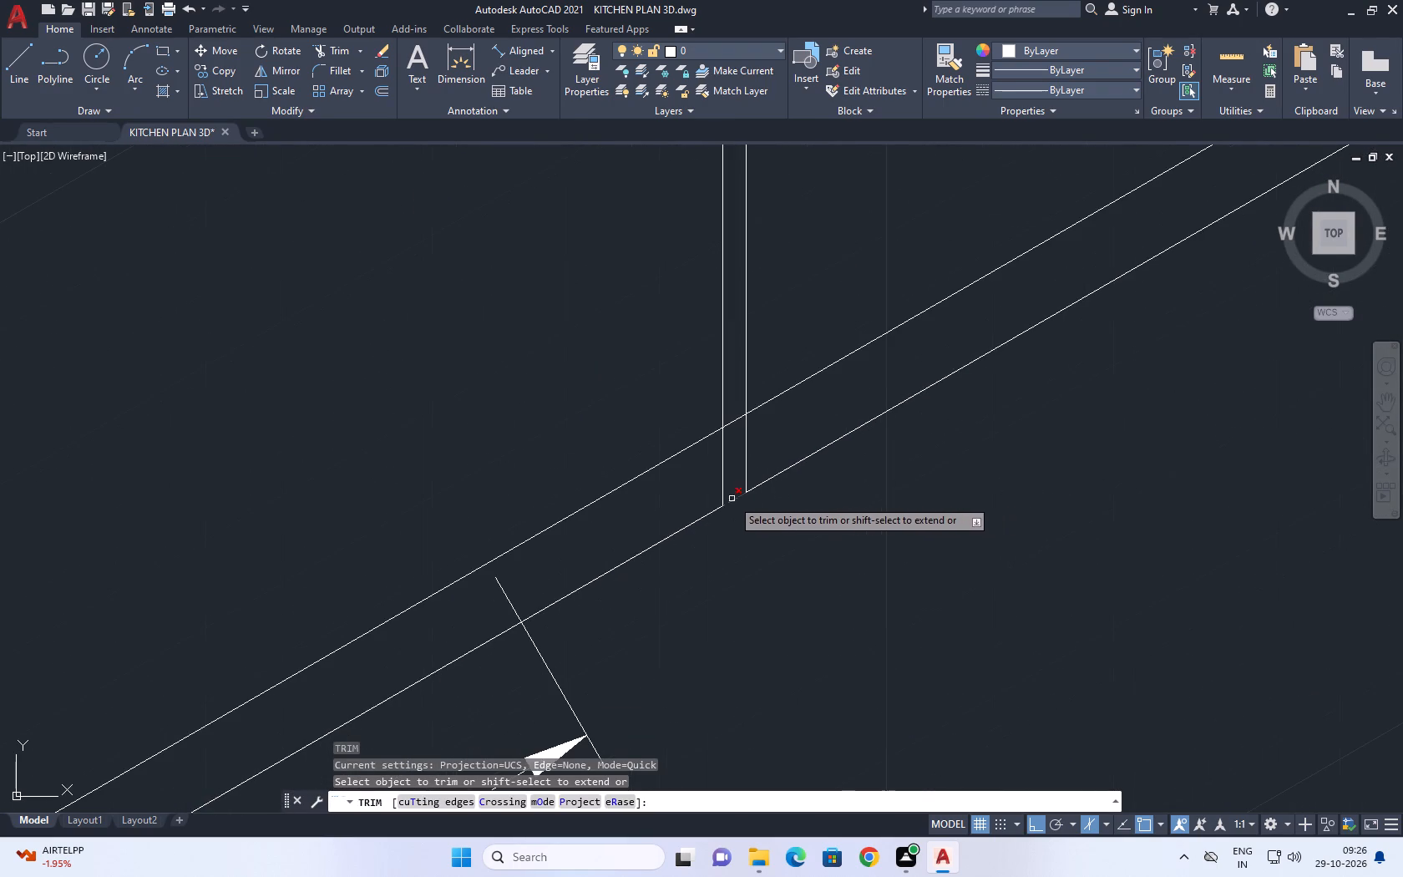
pyautogui.click(707, 499)
pyautogui.click(774, 451)
pyautogui.scroll(-6, 775, 438)
pyautogui.press('Escape')
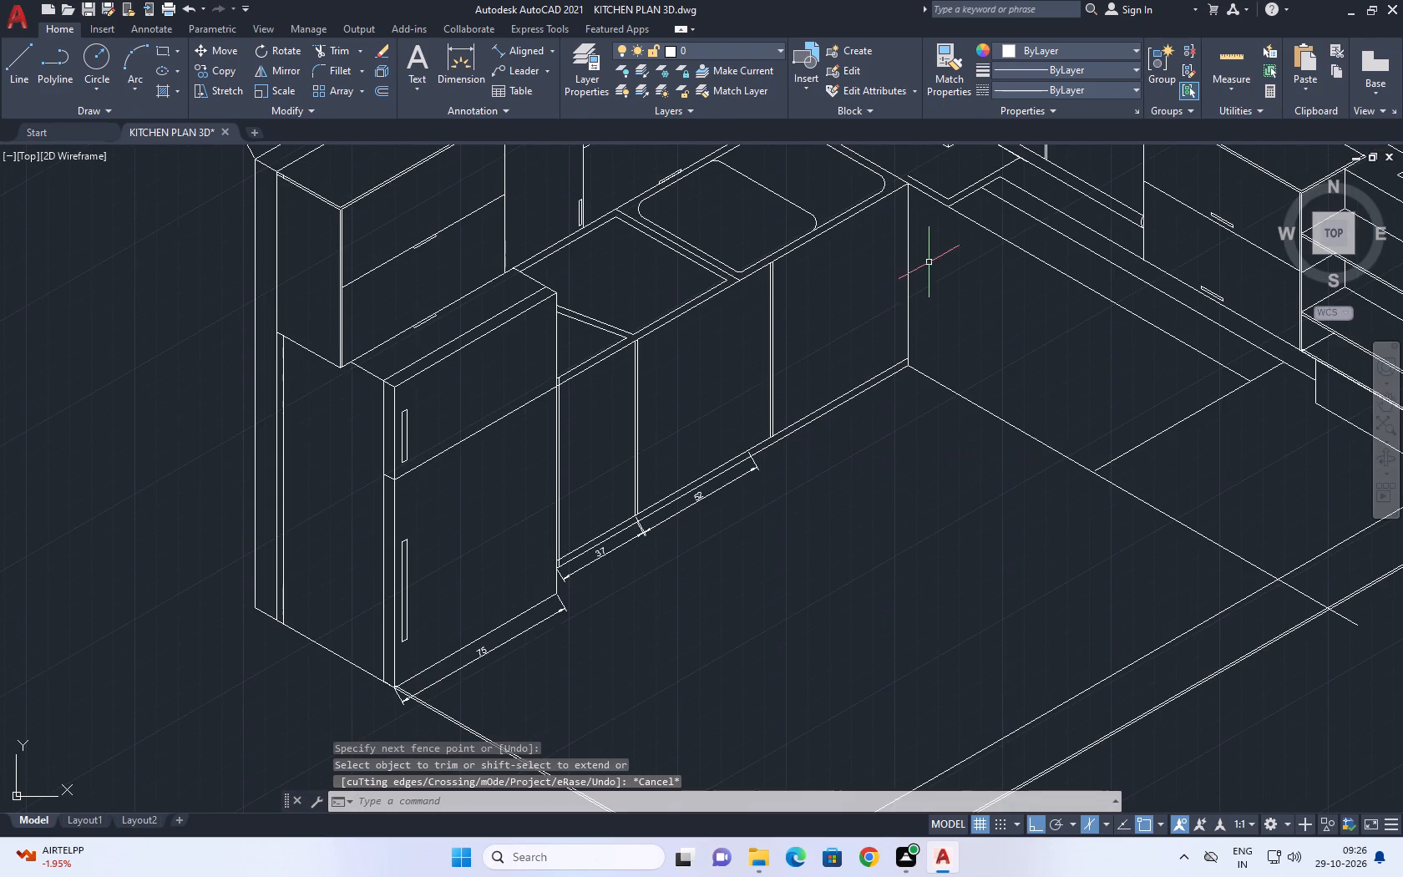
# Copy the inner corner's vertical edge 40.51 along the front of the adjoining base cabinet run, using the left isoplane.
pyautogui.moveTo(928, 251); pyautogui.dragTo(888, 388, button='middle')
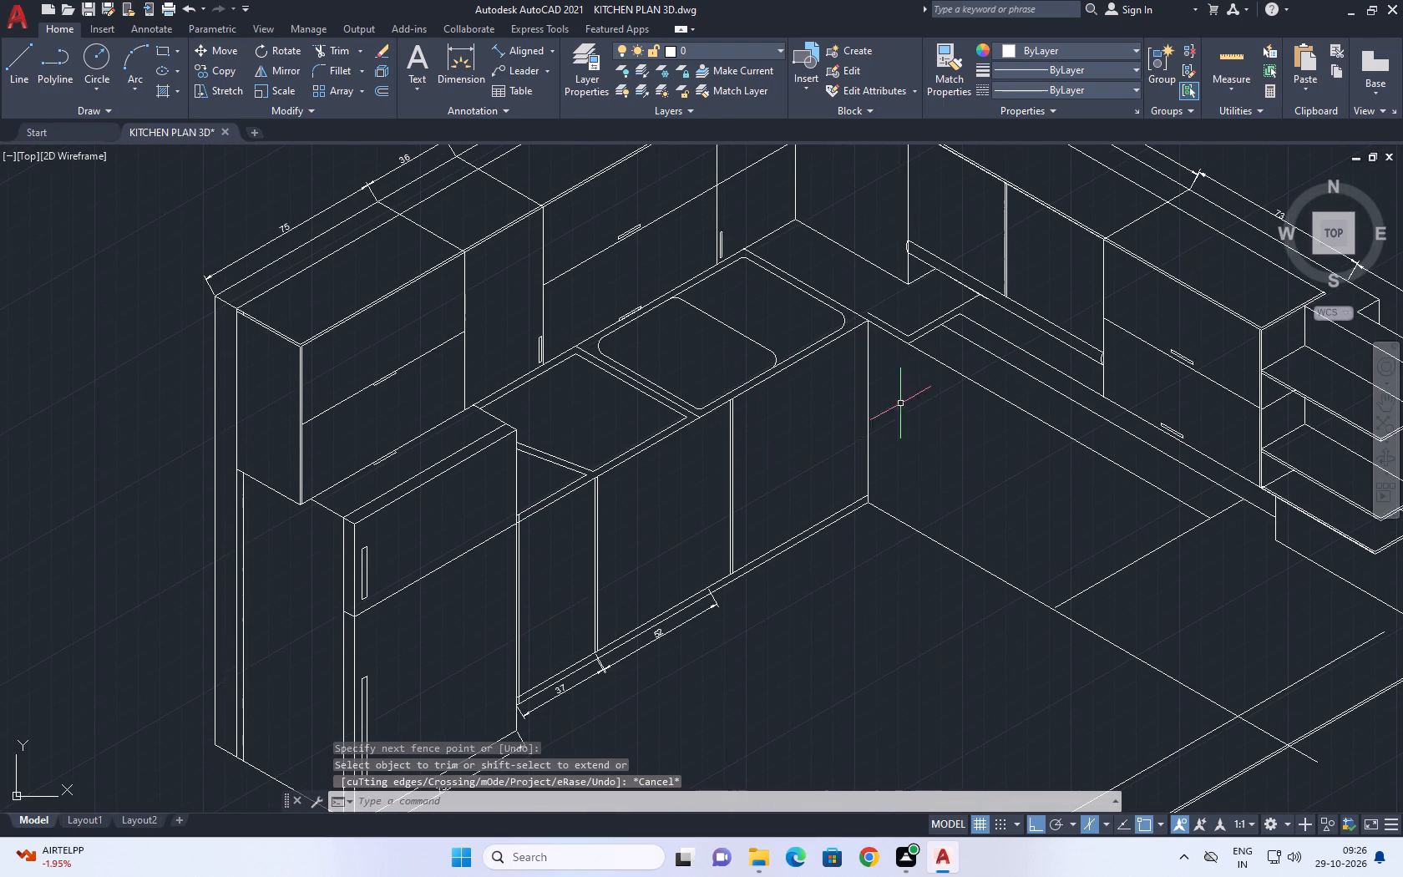
pyautogui.moveTo(904, 398); pyautogui.dragTo(840, 352, button='middle')
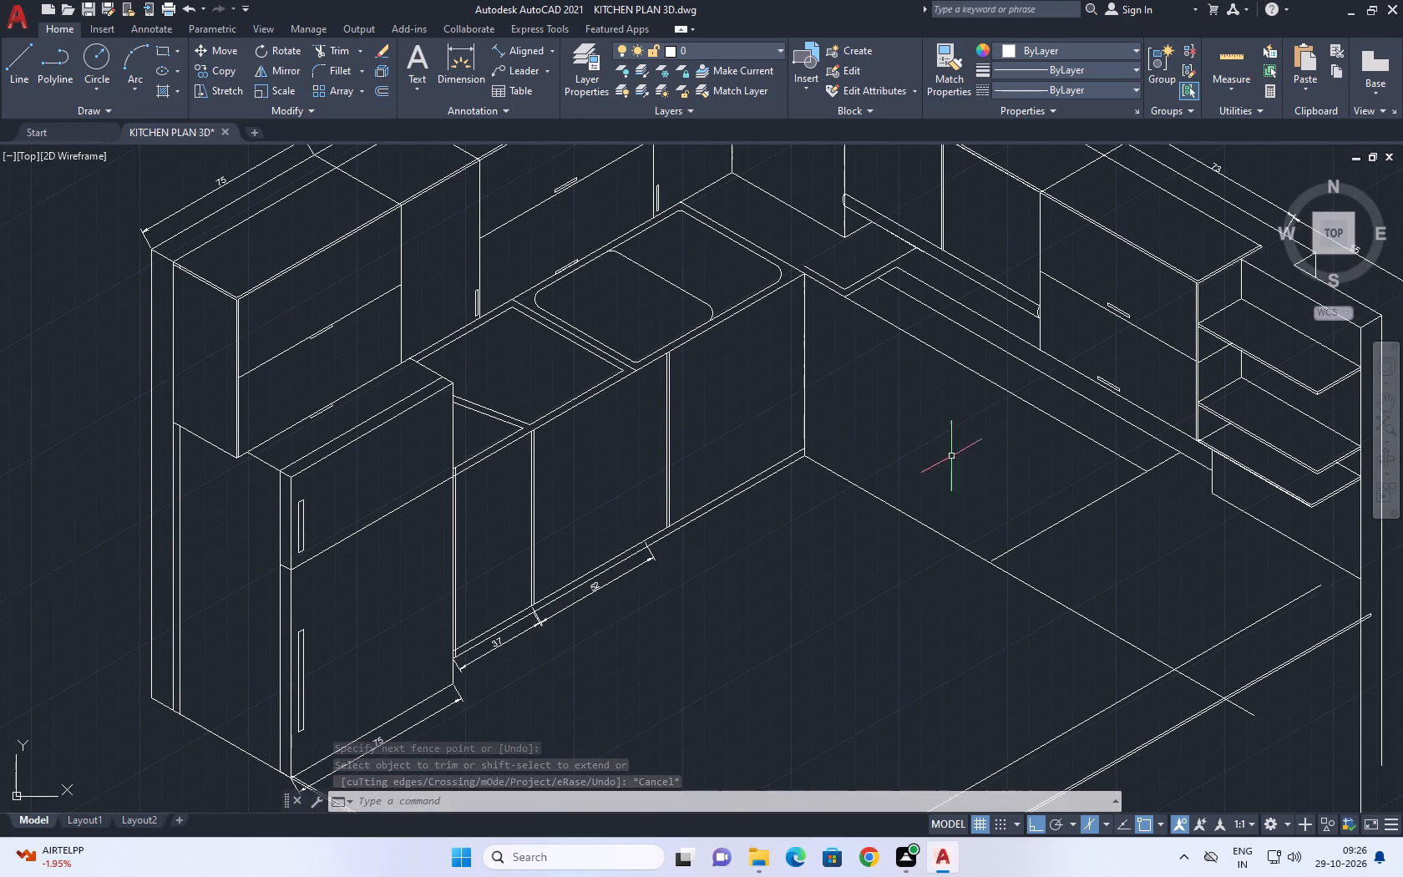
pyautogui.middleClick(850, 435)
pyautogui.click(823, 347)
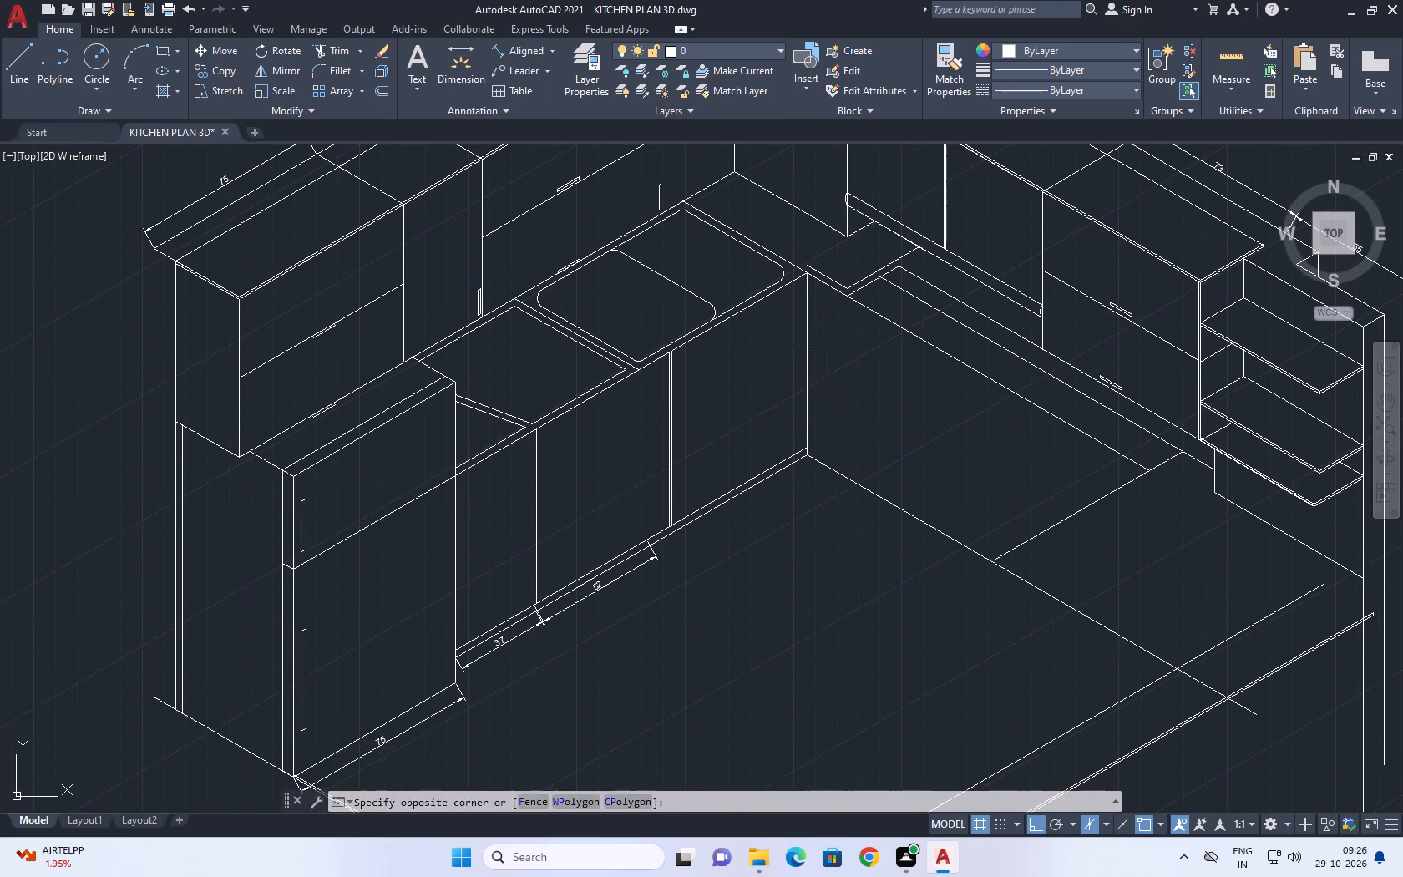
pyautogui.click(788, 351)
pyautogui.moveTo(824, 375); pyautogui.dragTo(822, 426, button='middle')
pyautogui.scroll(1, 822, 426)
pyautogui.write('co')
pyautogui.press('space')
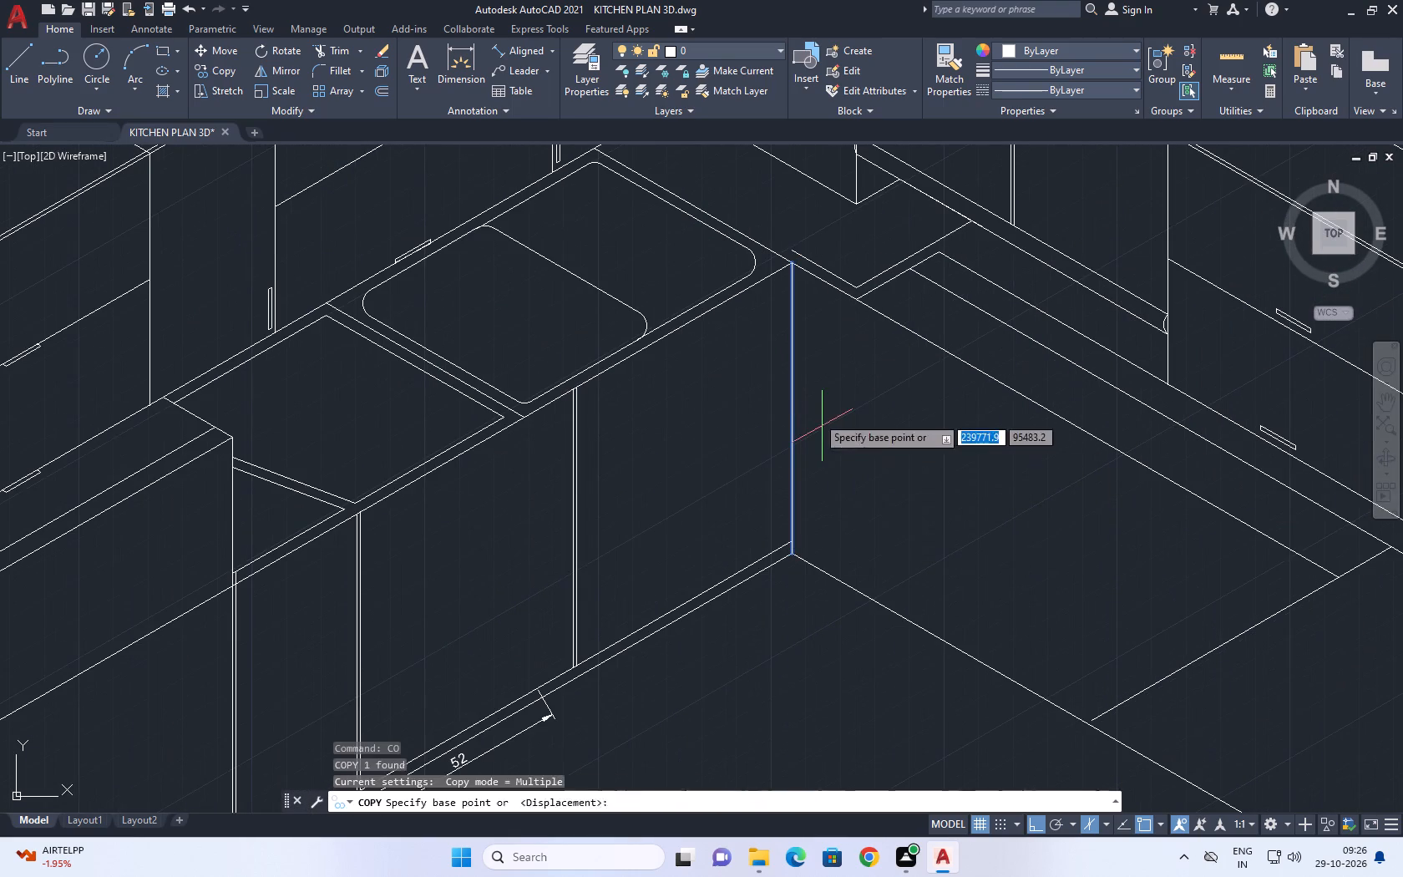
pyautogui.moveTo(809, 395); pyautogui.dragTo(821, 403)
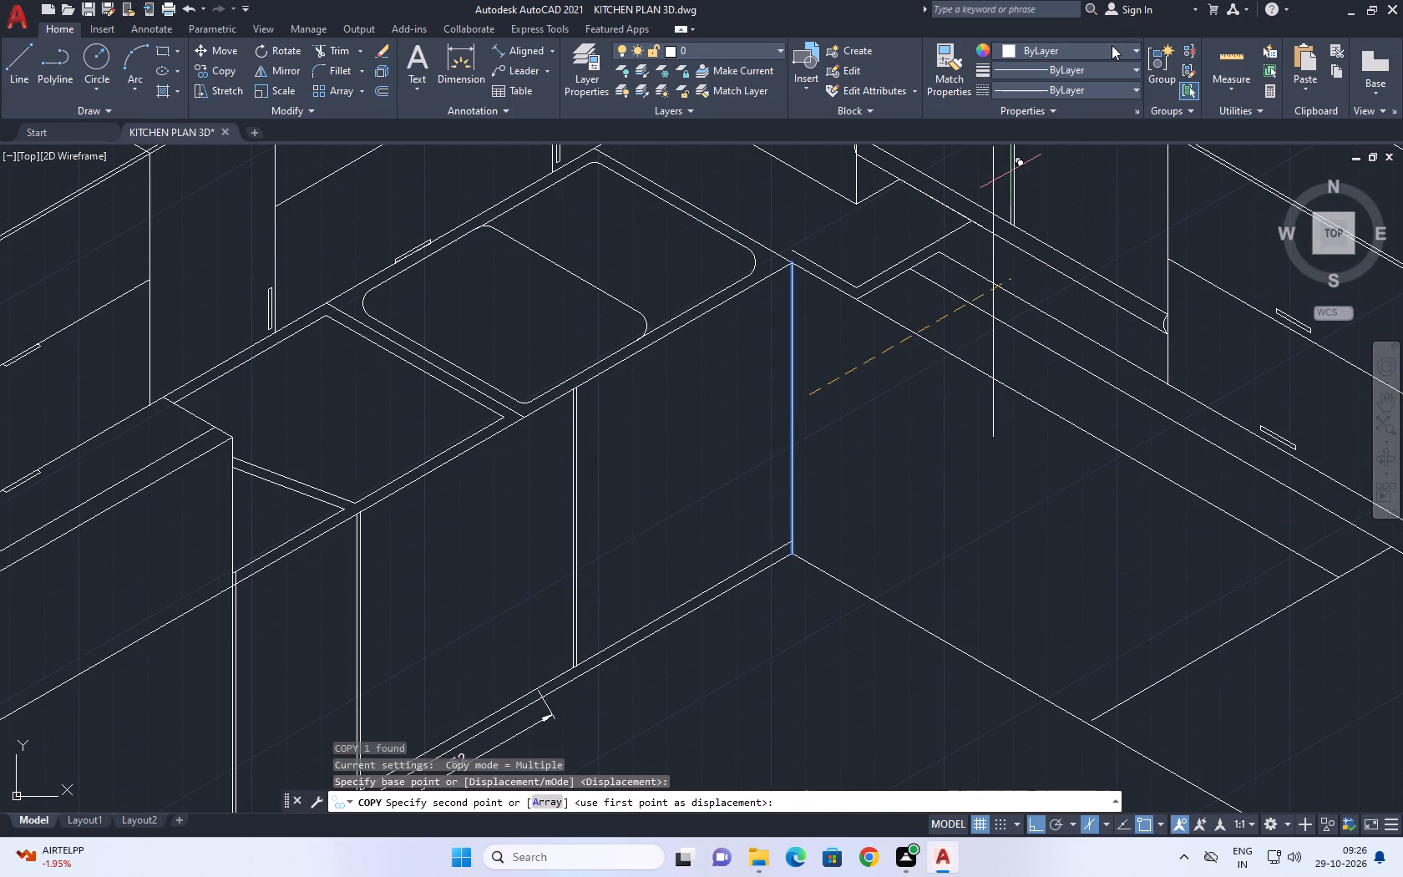
pyautogui.press('F5')
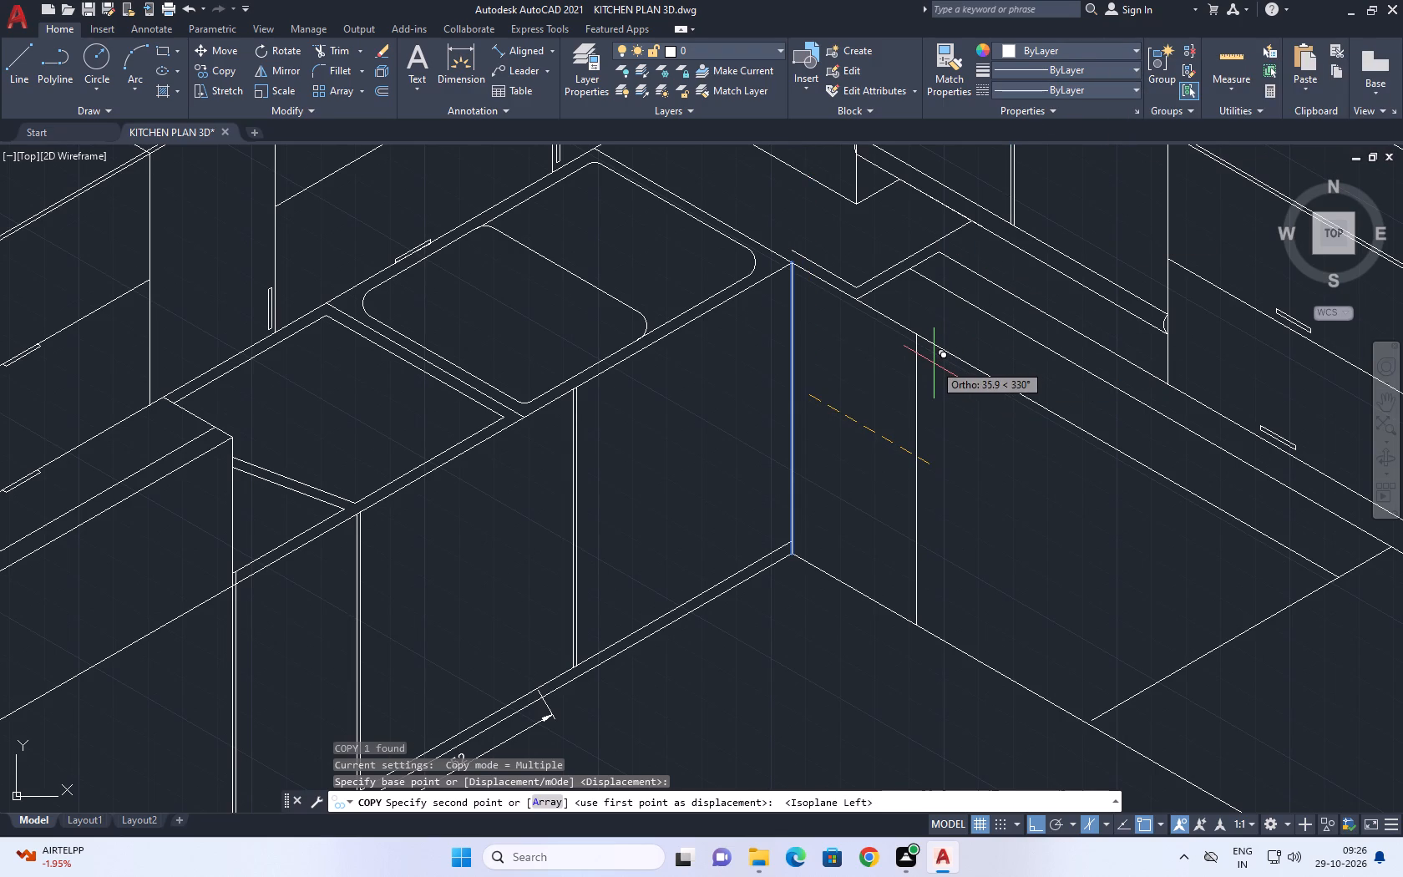
pyautogui.write('40.51')
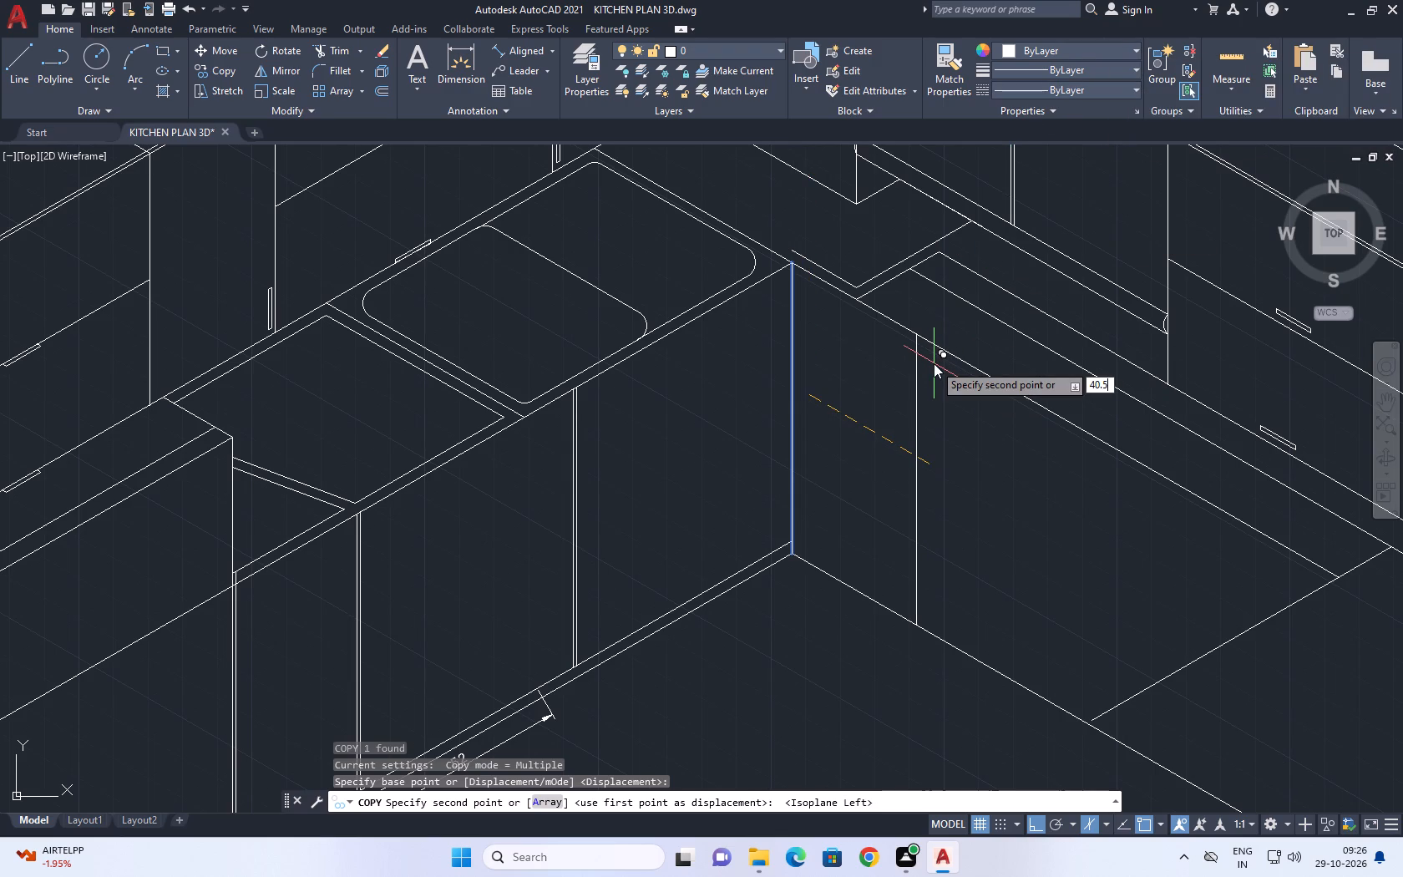
pyautogui.press('Return')
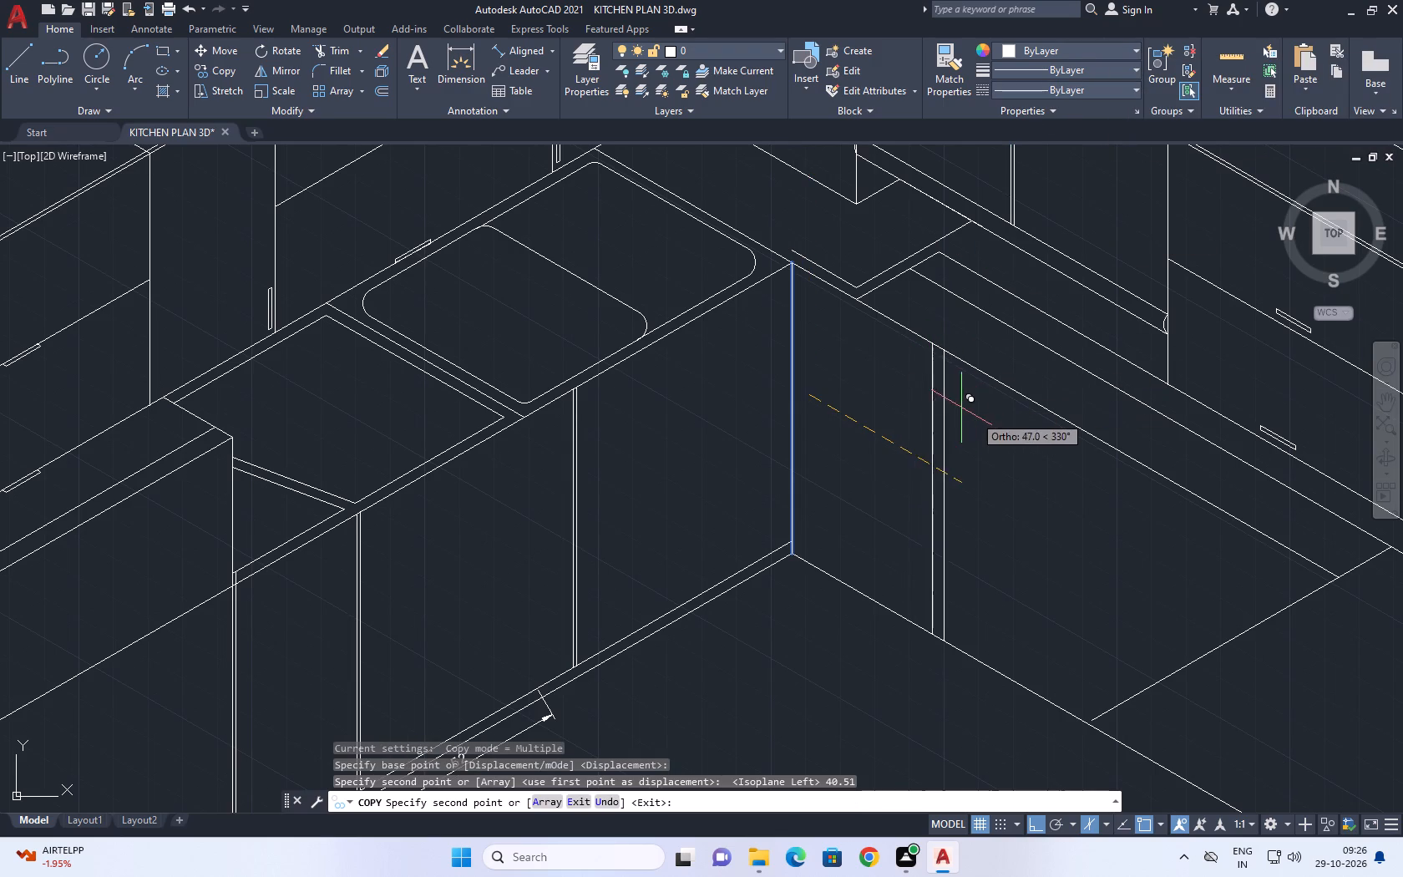
pyautogui.moveTo(976, 416); pyautogui.dragTo(814, 340, button='middle')
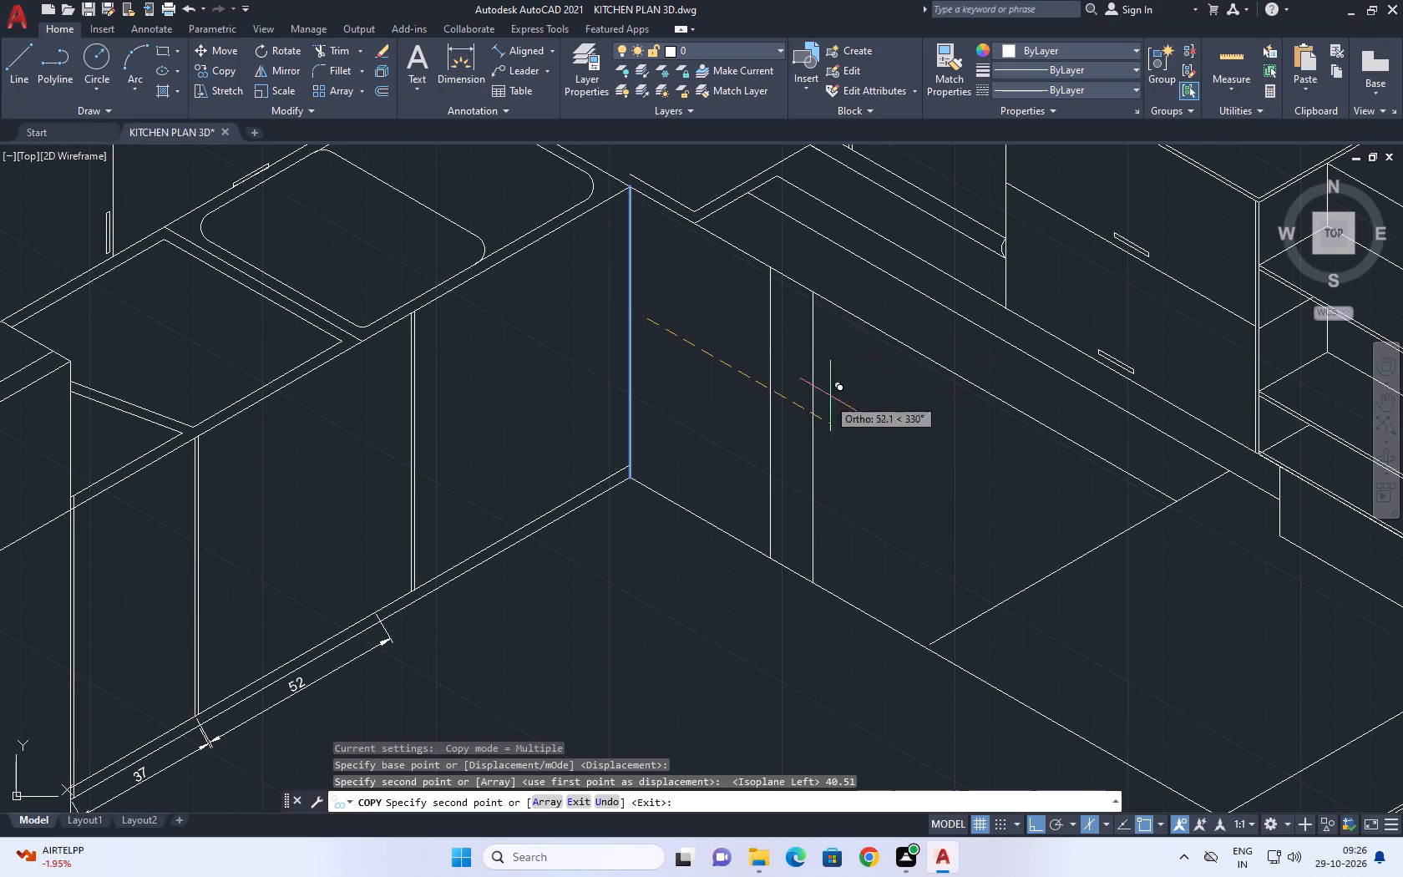
pyautogui.press('space')
# Copy the new vertical divider 63 further along the adjoining run, away from the corner.
pyautogui.moveTo(803, 388); pyautogui.dragTo(750, 360)
pyautogui.click(727, 352)
pyautogui.press('c')
pyautogui.press('o')
pyautogui.press('space')
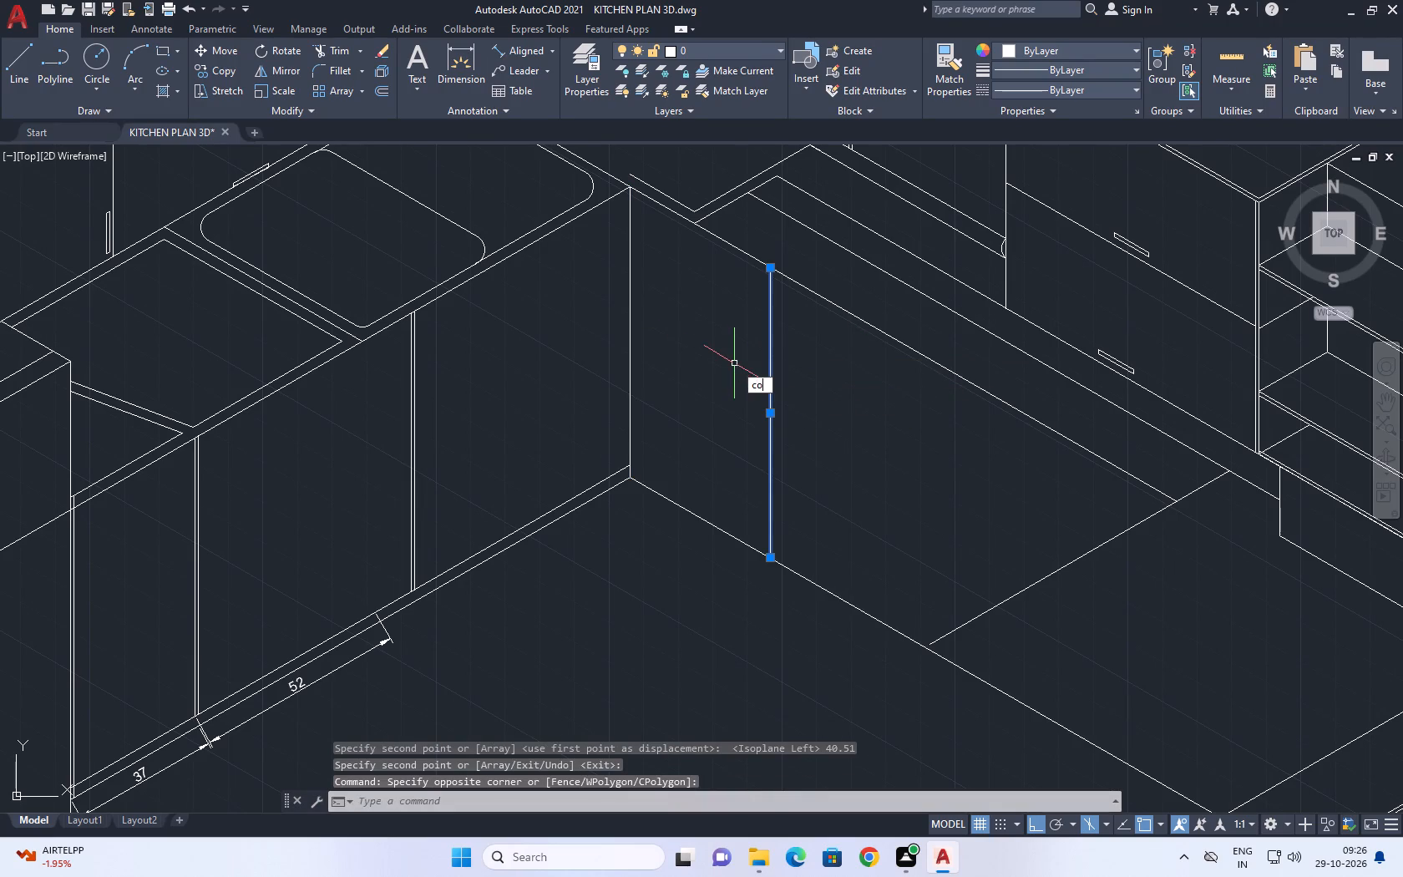
pyautogui.click(779, 383)
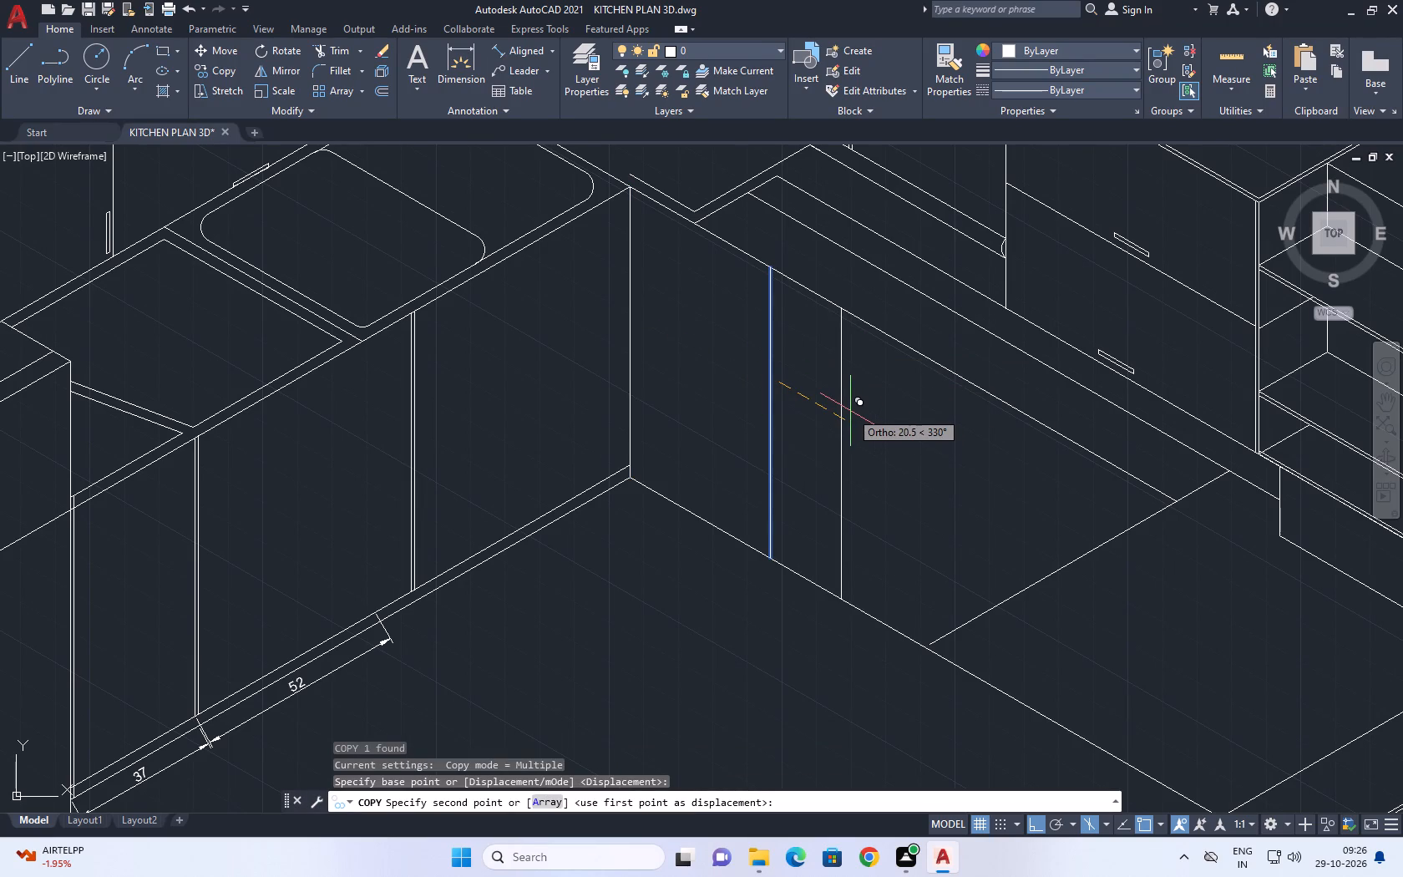
pyautogui.write('63')
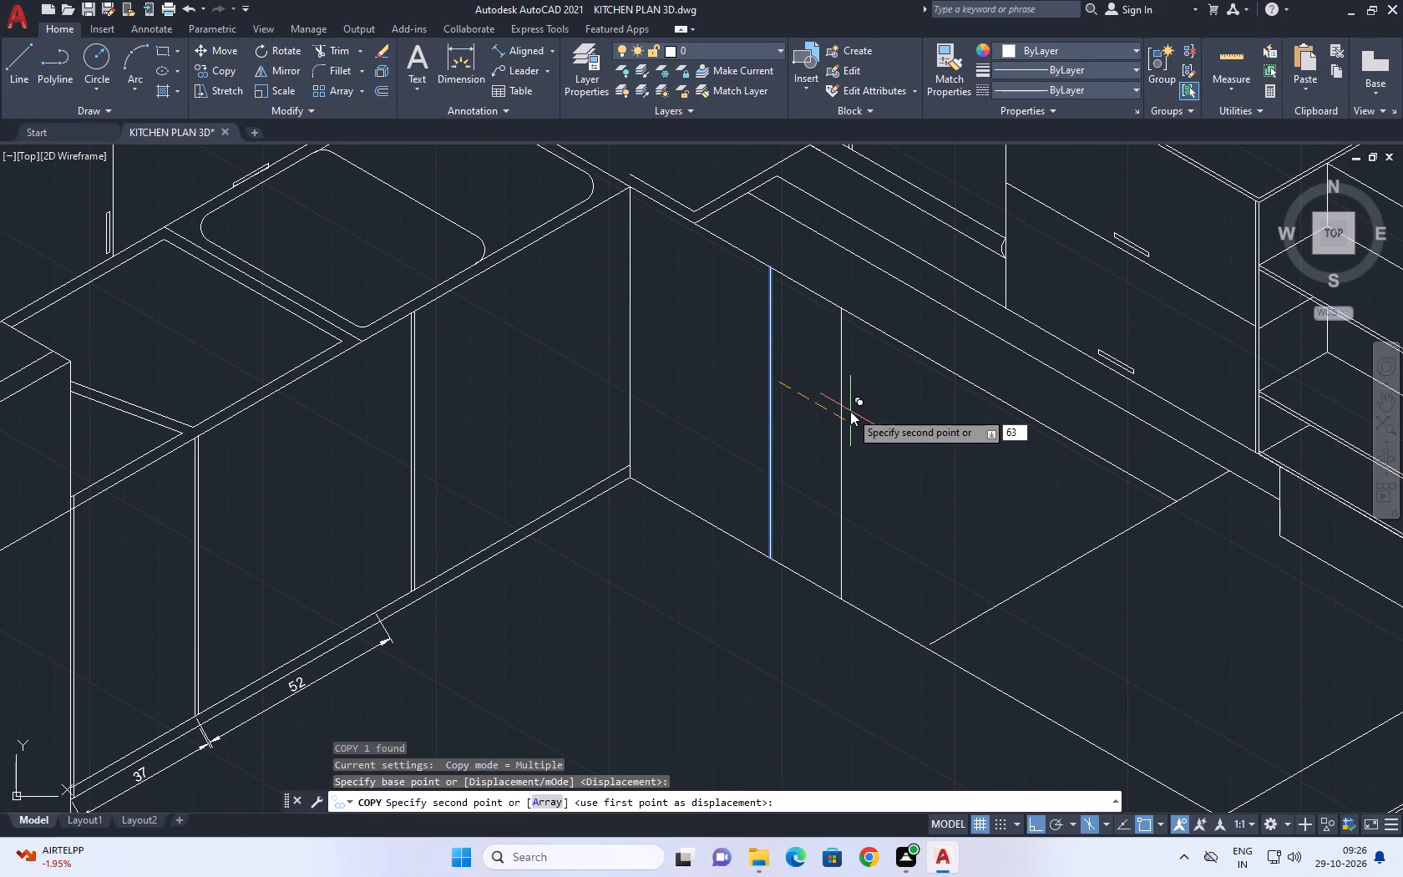
pyautogui.press('Return')
pyautogui.press('space')
# Copy the latest vertical divider another 63 along the same run toward the open-shelf end.
pyautogui.moveTo(939, 504); pyautogui.dragTo(859, 412, button='middle')
pyautogui.moveTo(924, 422); pyautogui.dragTo(901, 406)
pyautogui.click(861, 386)
pyautogui.moveTo(864, 382); pyautogui.dragTo(866, 422, button='middle')
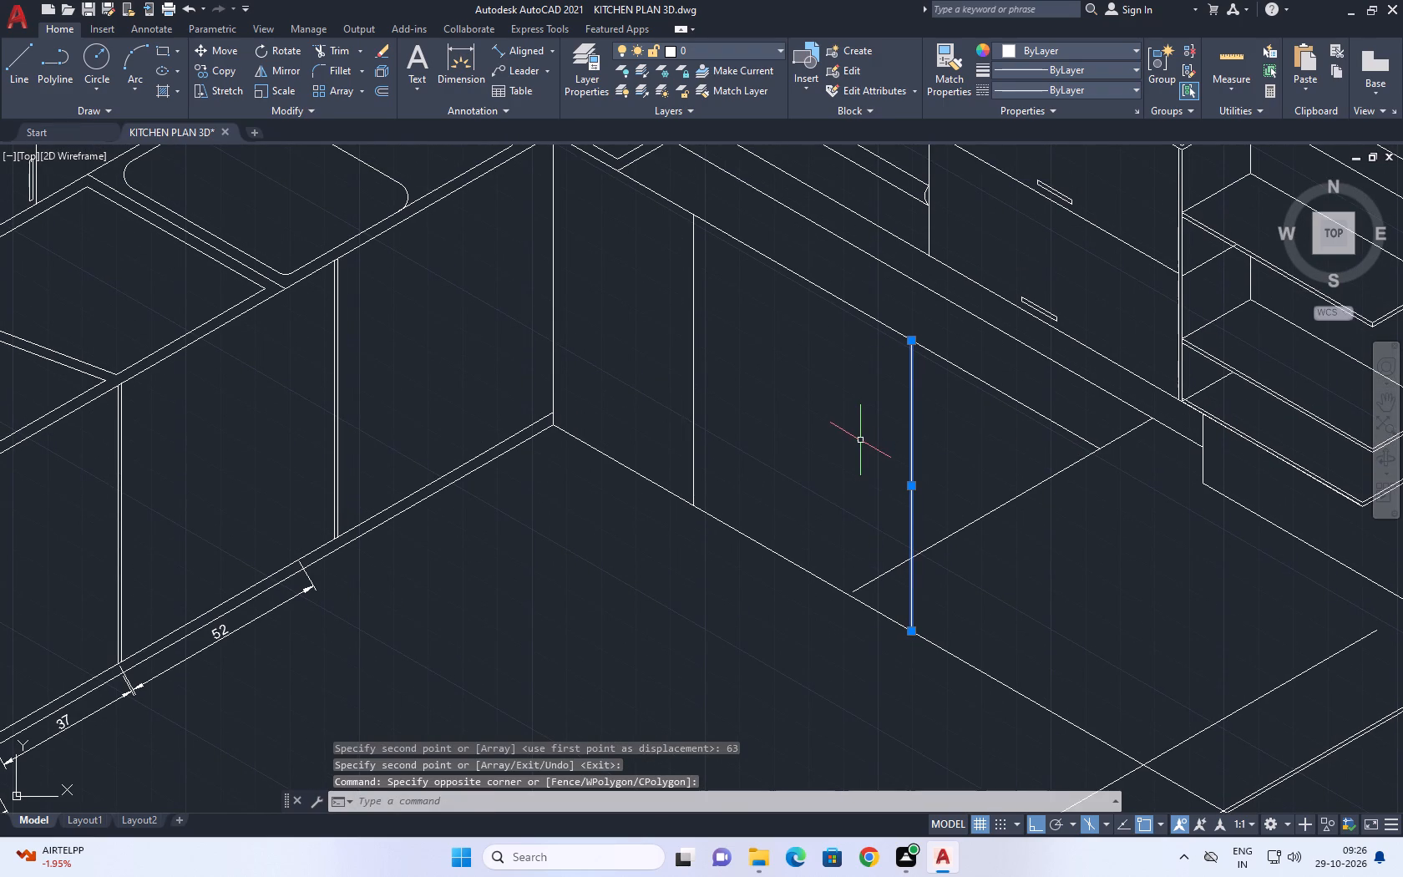
pyautogui.press('c')
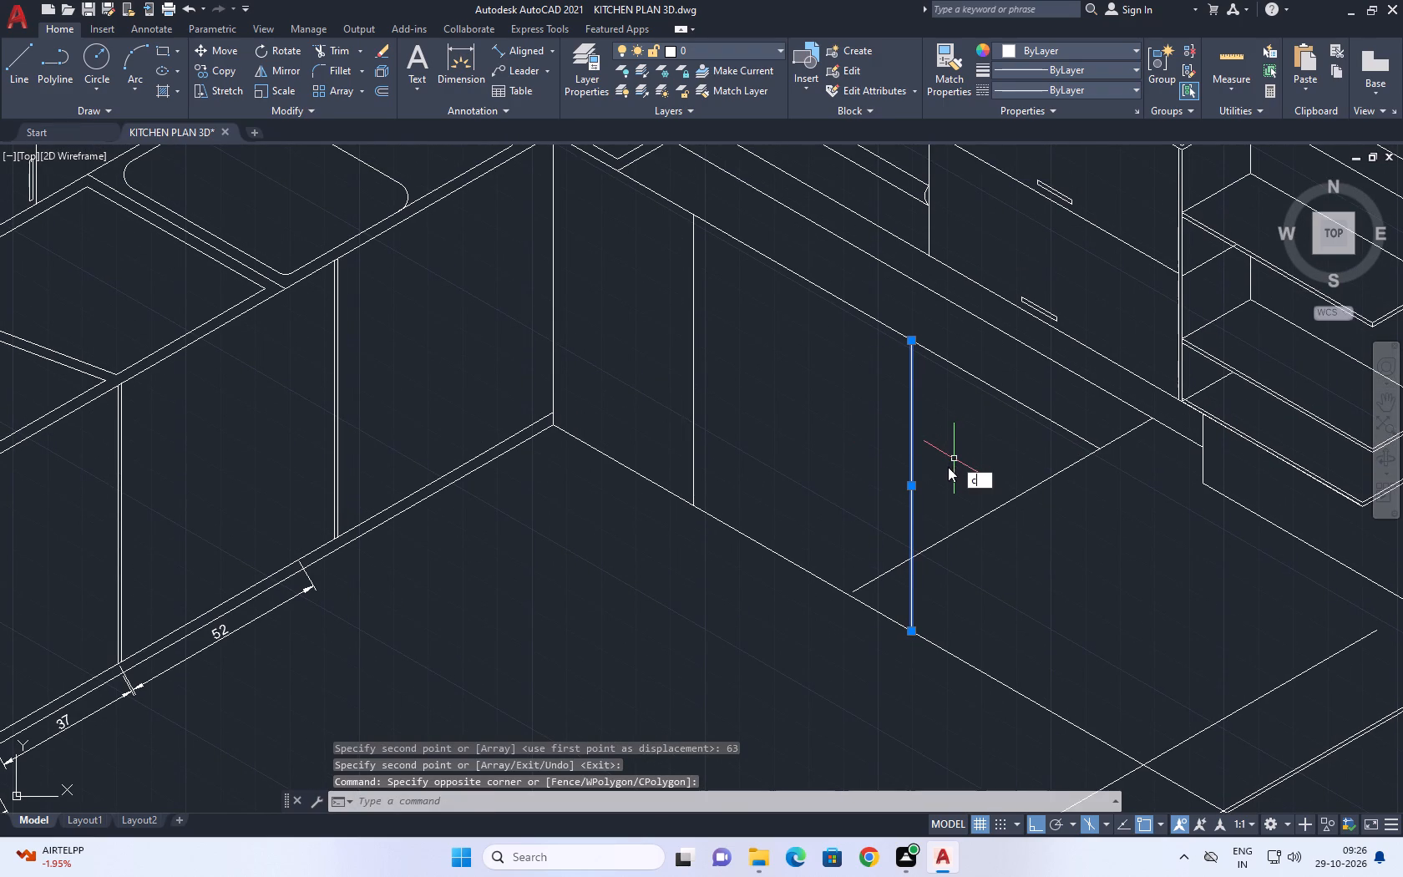
pyautogui.press('o')
pyautogui.press('space')
pyautogui.click(949, 467)
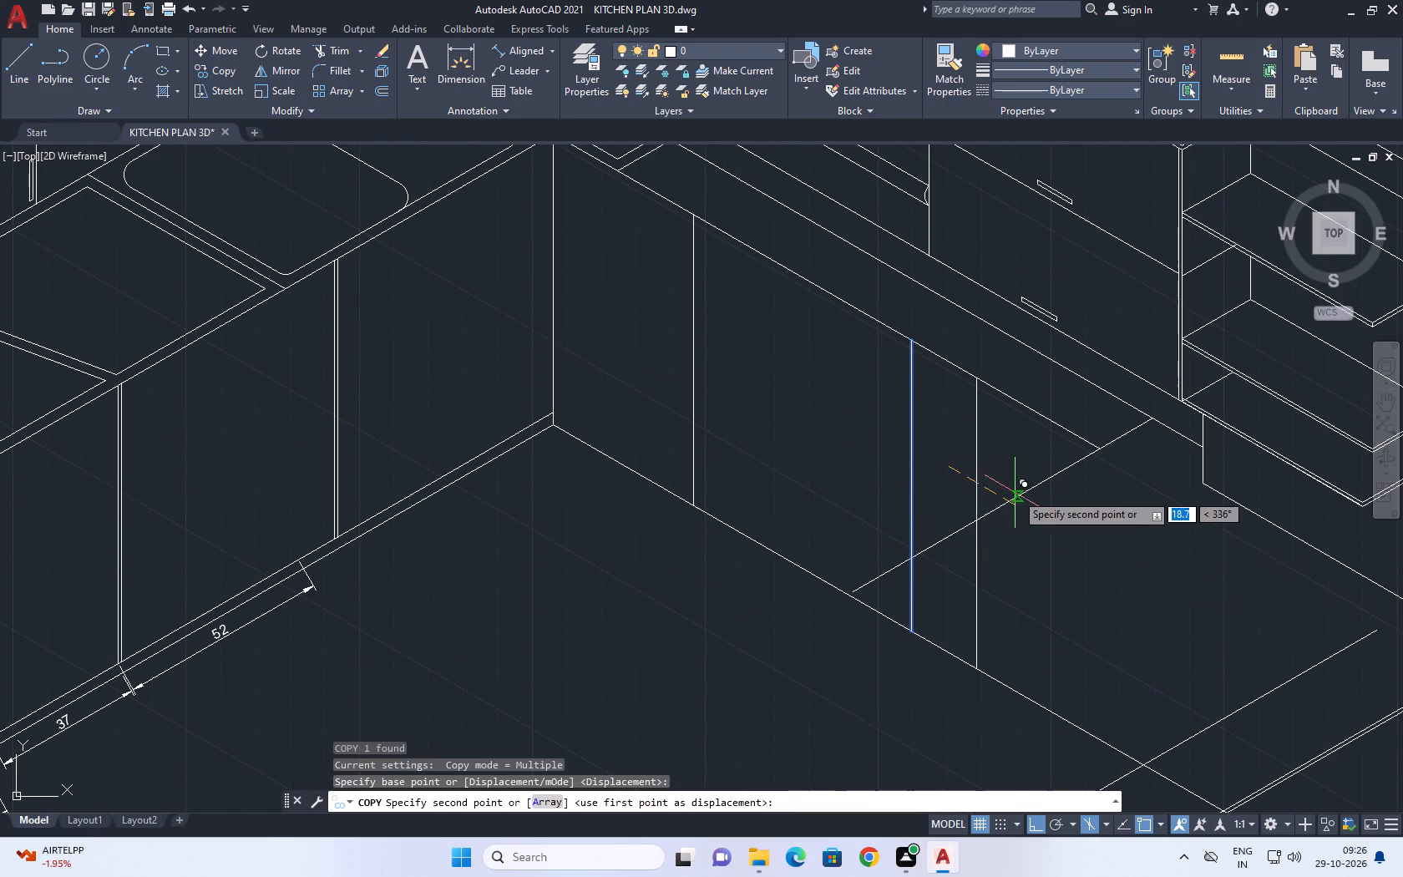
pyautogui.press('6')
pyautogui.press('3')
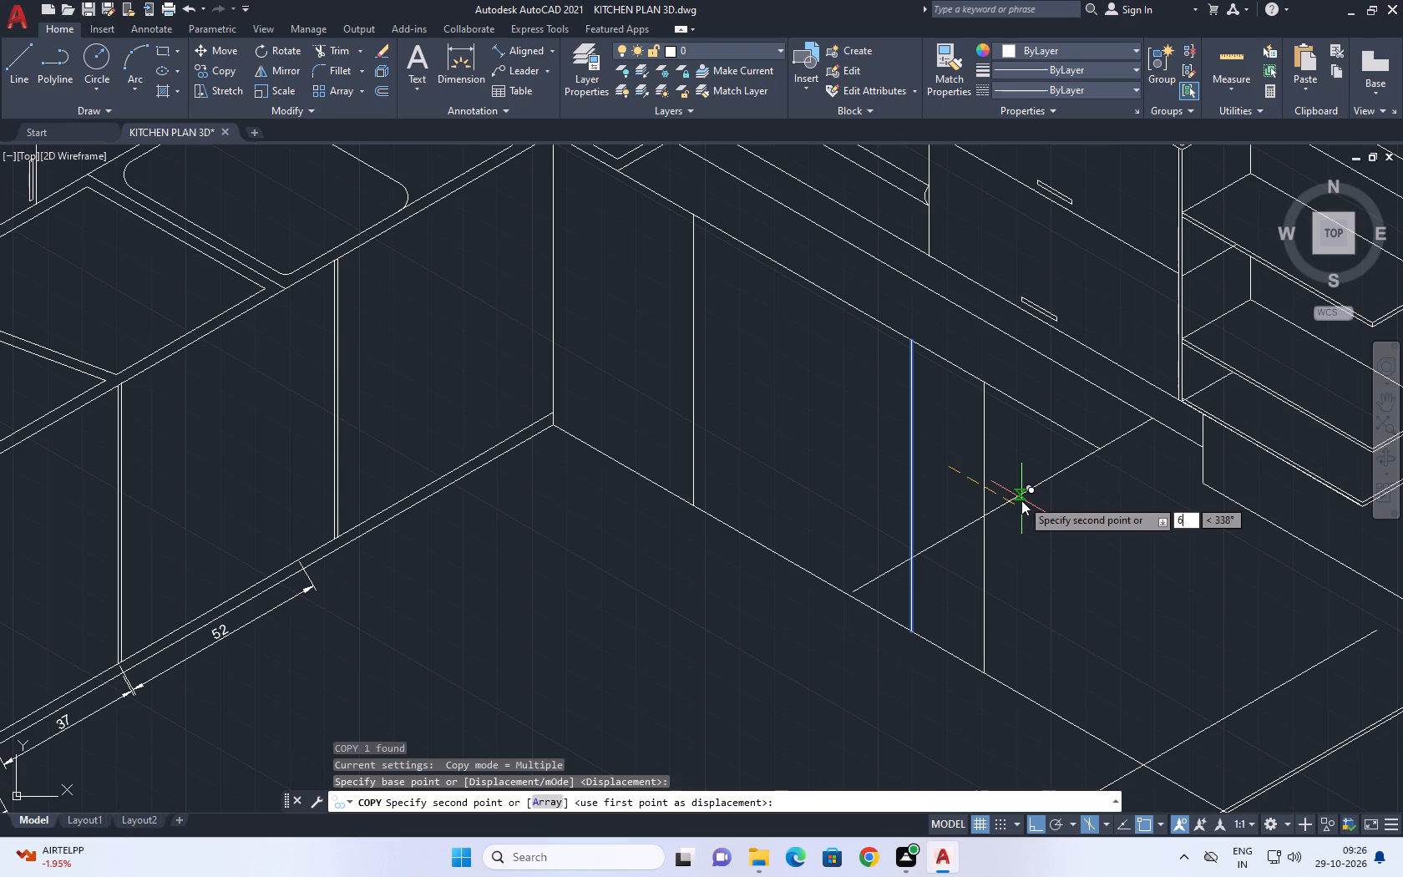
pyautogui.press('Return')
pyautogui.press('Escape')
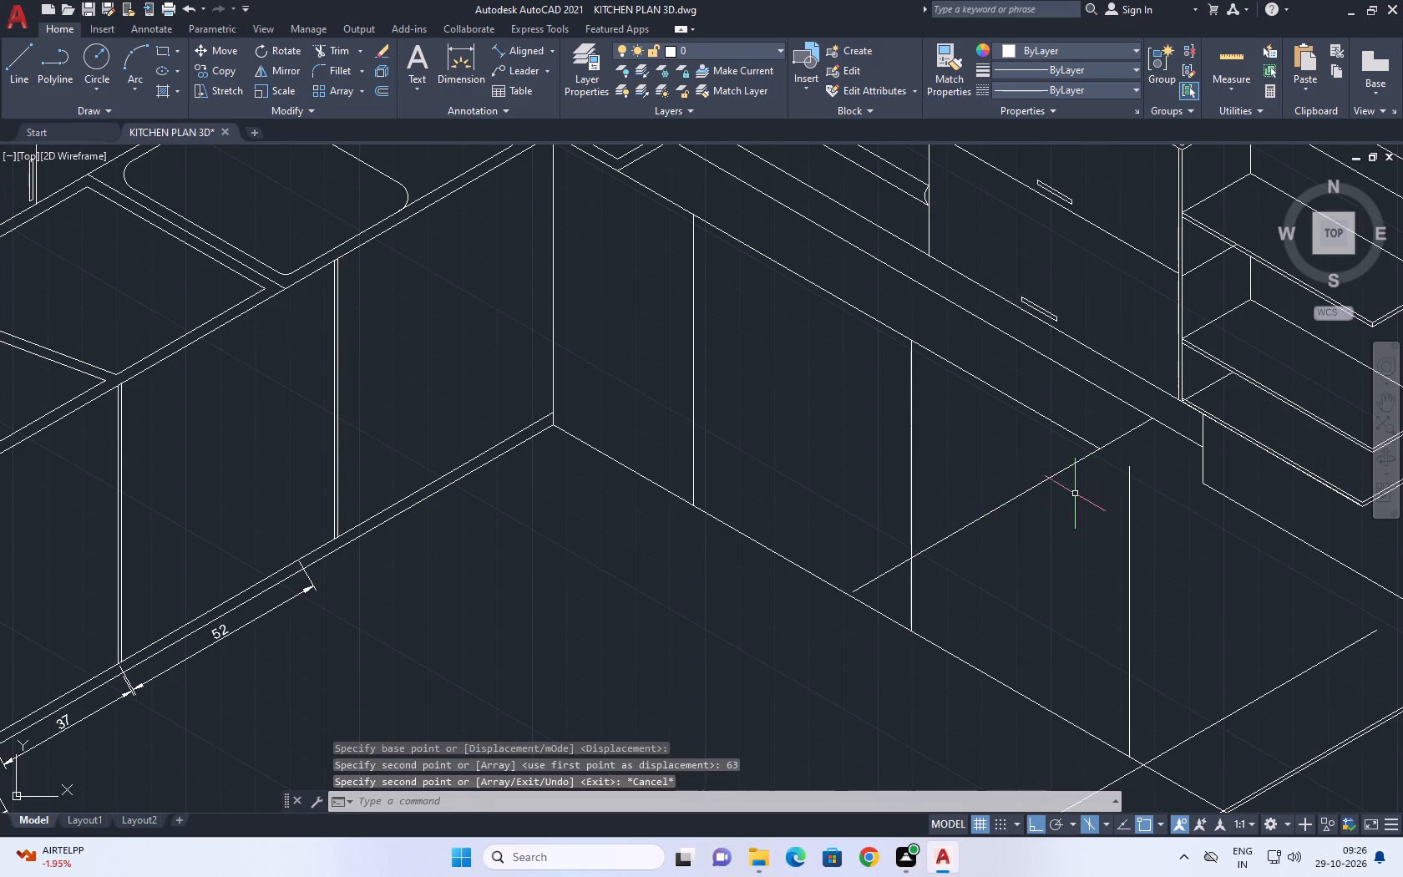
# Erase the old diagonal line crossing the run's cabinet front between the last two dividers.
pyautogui.click(1071, 497)
pyautogui.click(1004, 458)
pyautogui.moveTo(1015, 481); pyautogui.dragTo(1023, 518, button='middle')
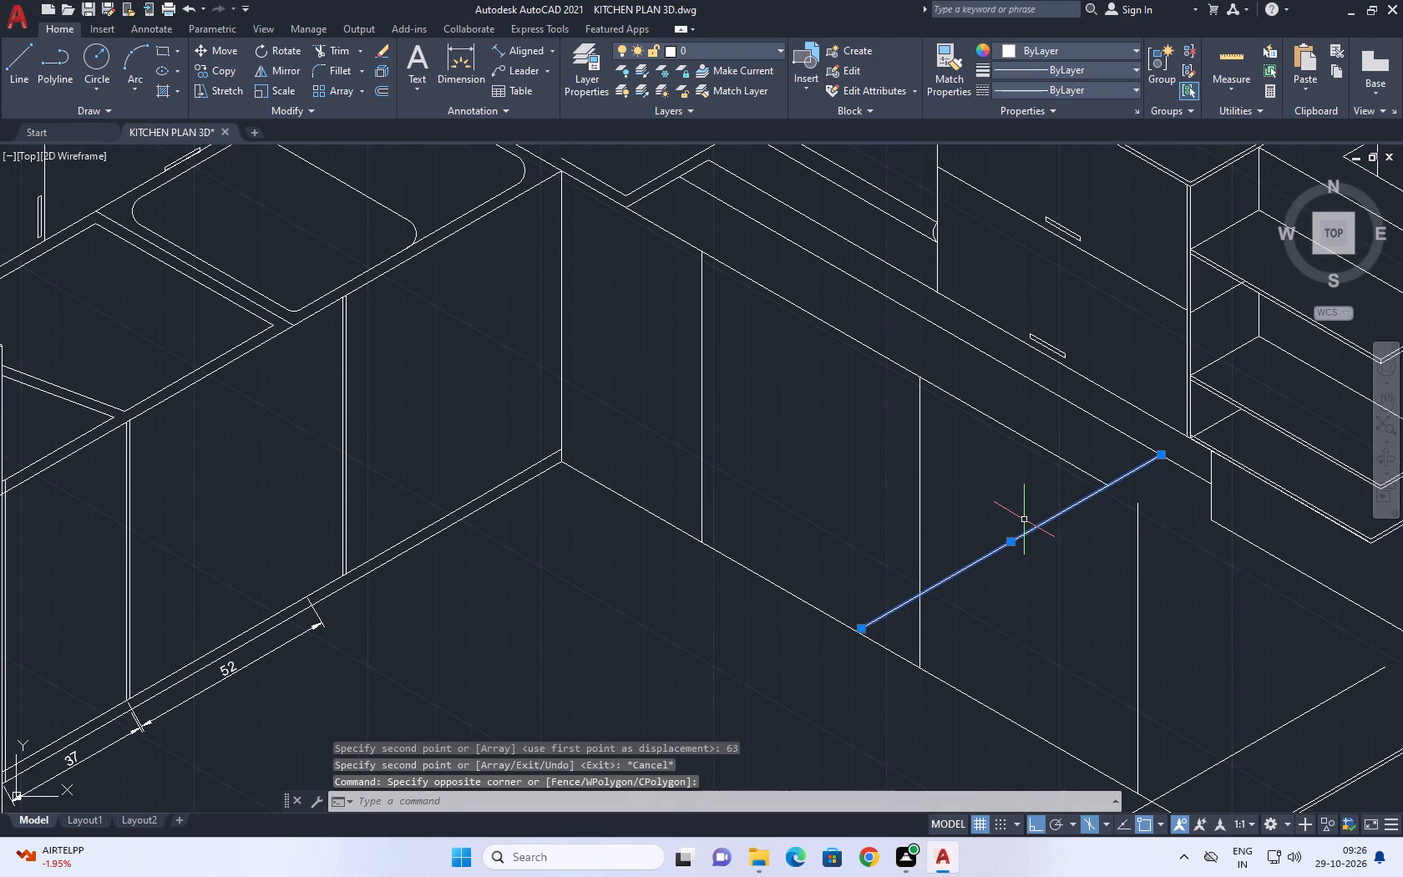
pyautogui.press('Delete')
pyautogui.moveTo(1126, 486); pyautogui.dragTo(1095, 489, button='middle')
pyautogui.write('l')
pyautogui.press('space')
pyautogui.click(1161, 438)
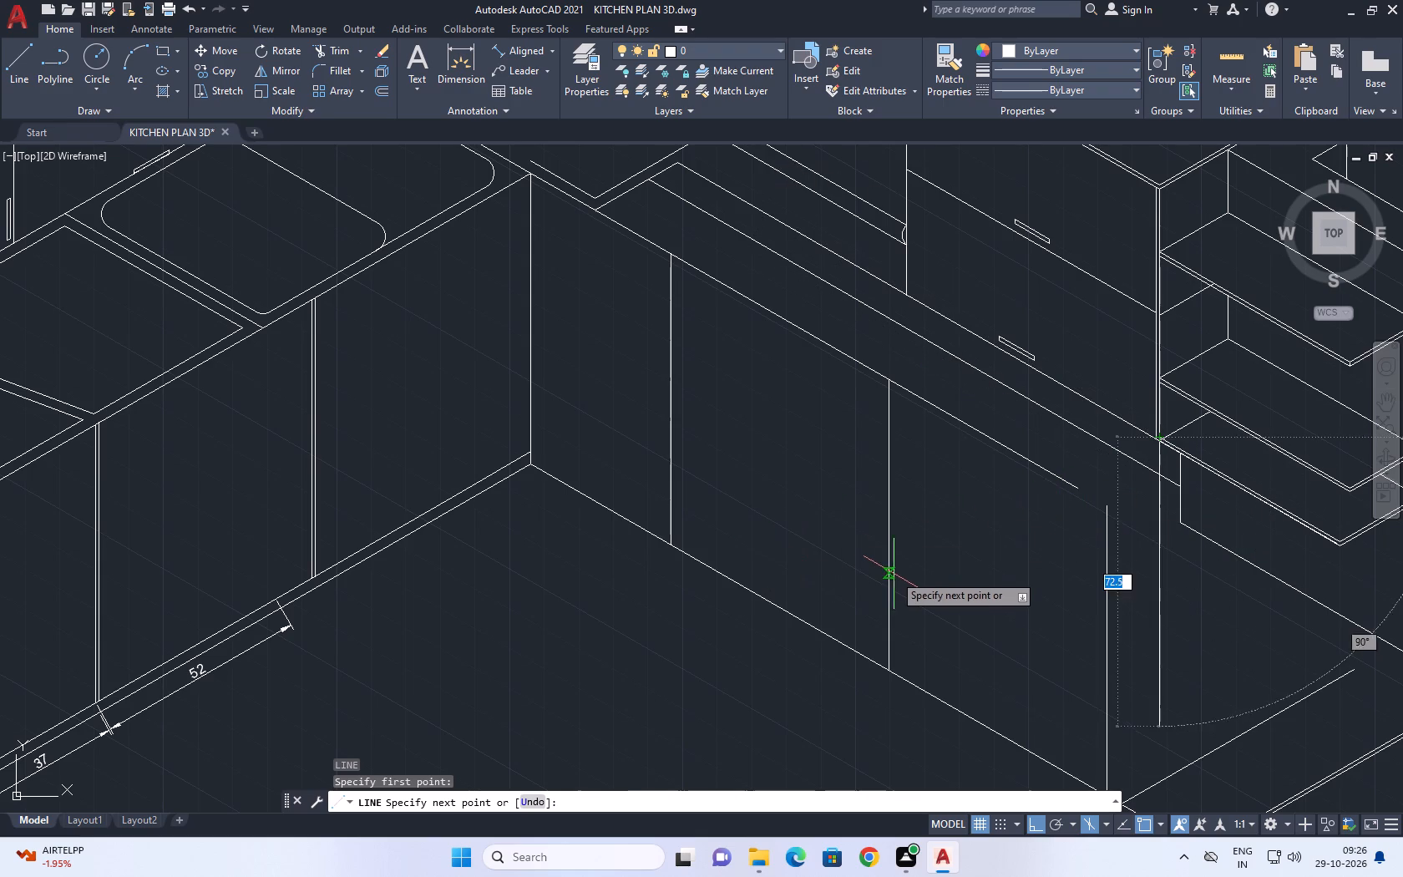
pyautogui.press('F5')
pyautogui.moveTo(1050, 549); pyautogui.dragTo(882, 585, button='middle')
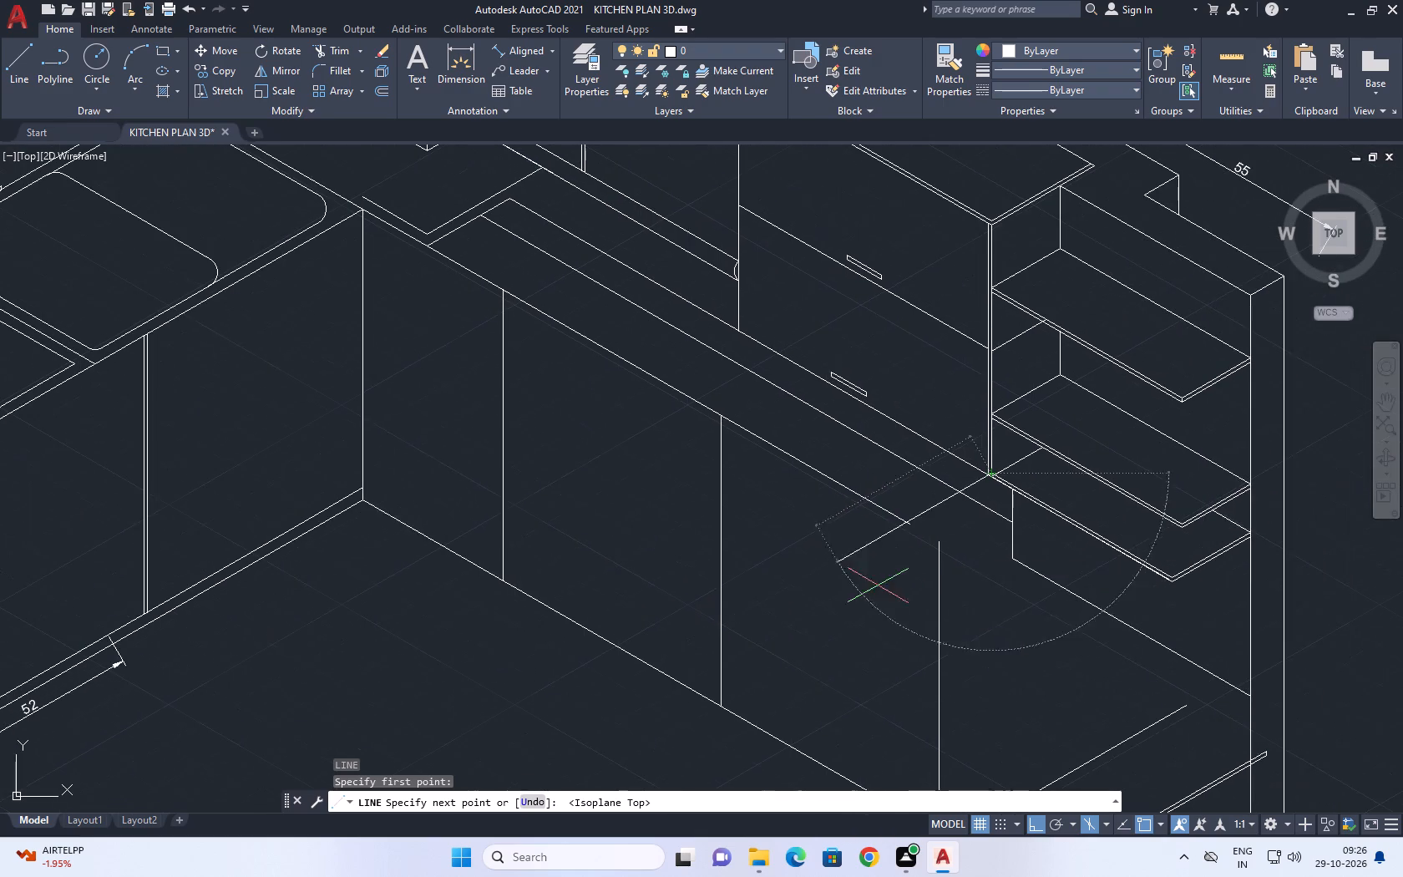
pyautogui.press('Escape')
# Draw a line about 69.7 long at 210° from the top of the vertical edge below the open shelves, past the last divider.
pyautogui.press('space')
pyautogui.scroll(1, 1002, 494)
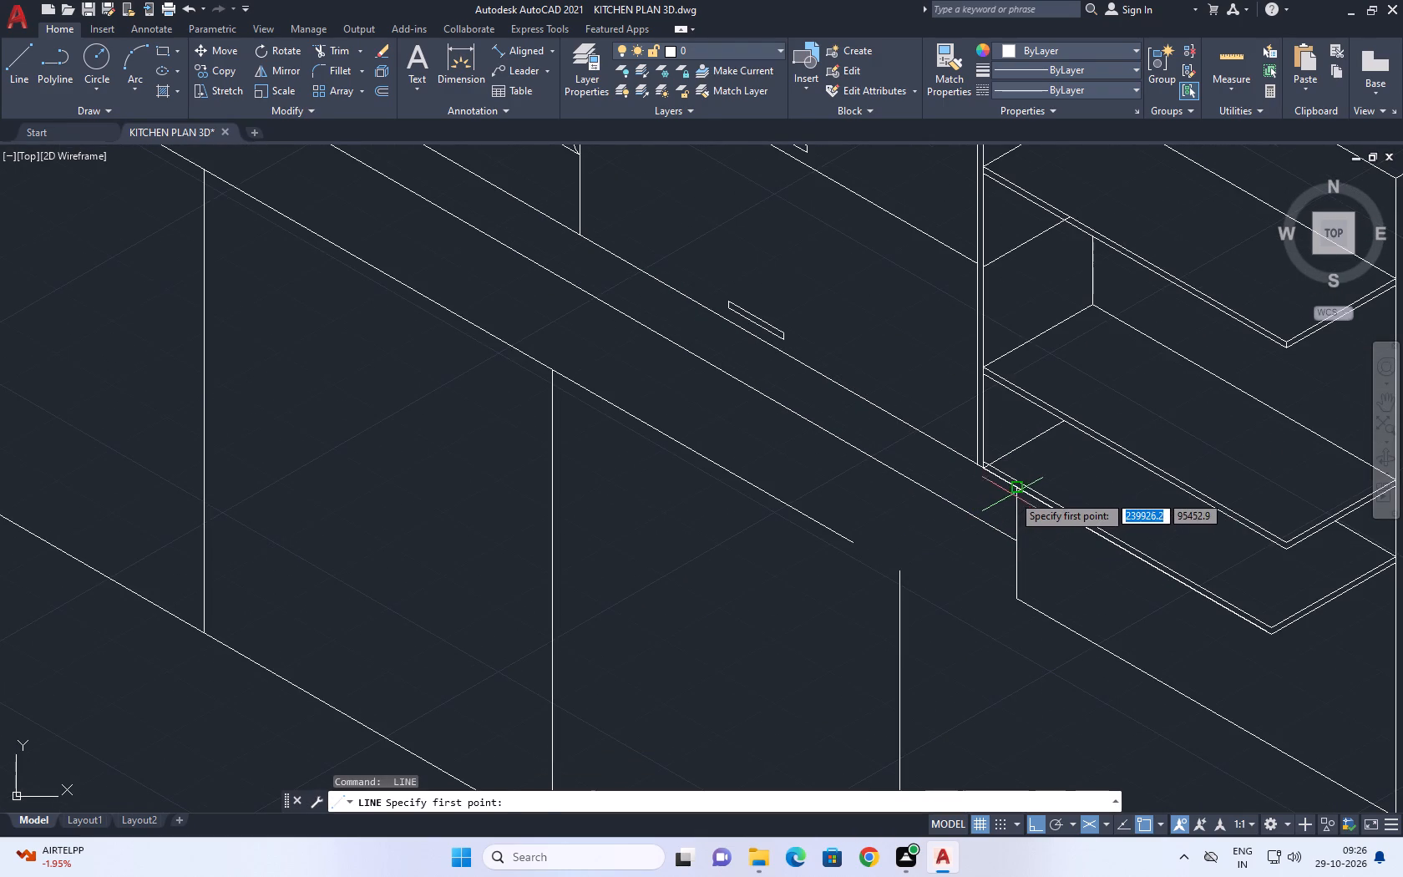
pyautogui.click(1014, 492)
pyautogui.moveTo(761, 629); pyautogui.dragTo(871, 484, button='middle')
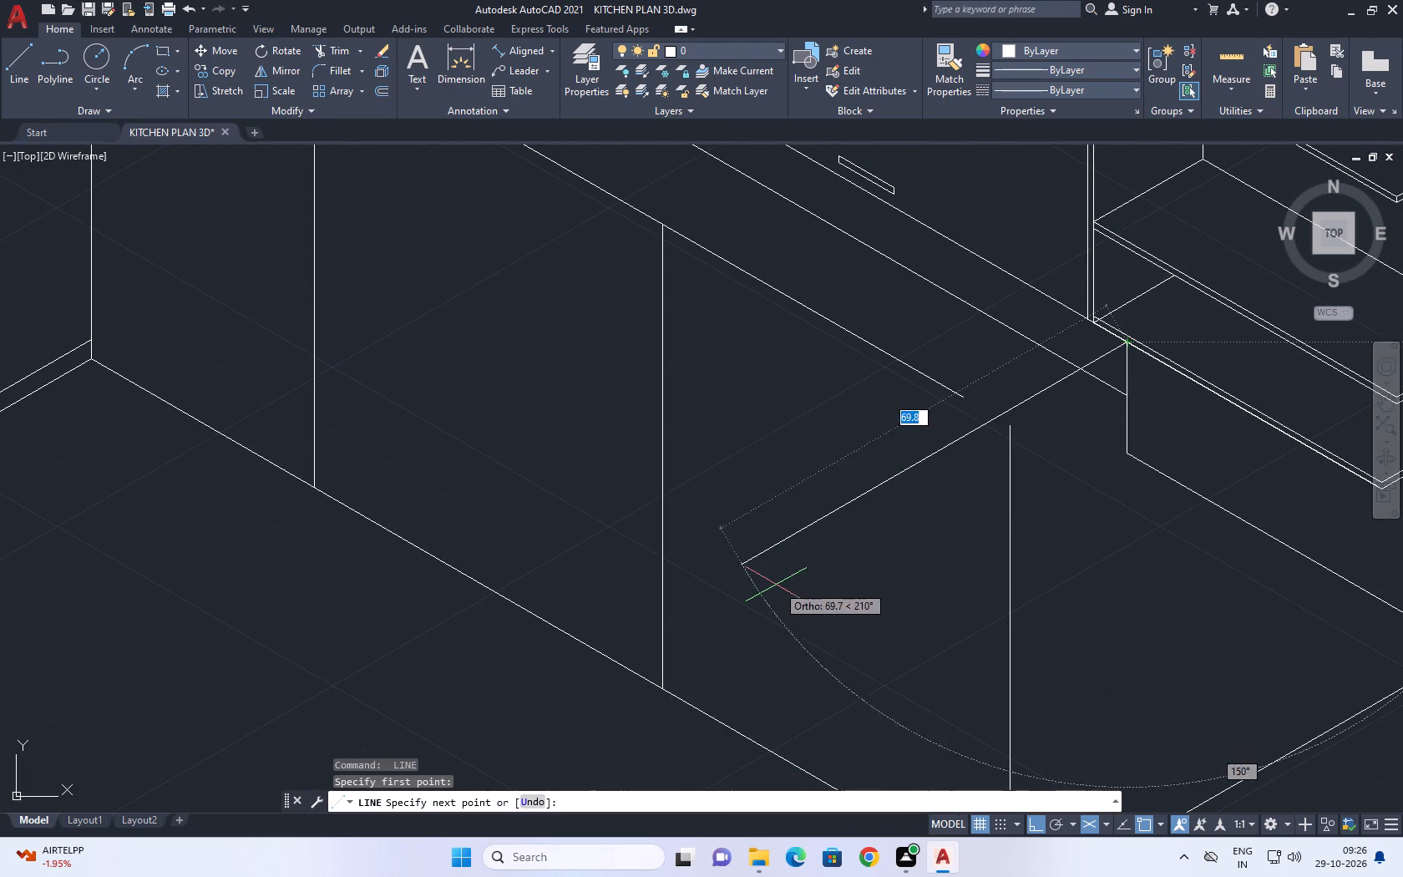
pyautogui.click(776, 585)
pyautogui.press('space')
# Extend the last vertical divider up to the new countertop end line.
pyautogui.press('e')
pyautogui.press('x')
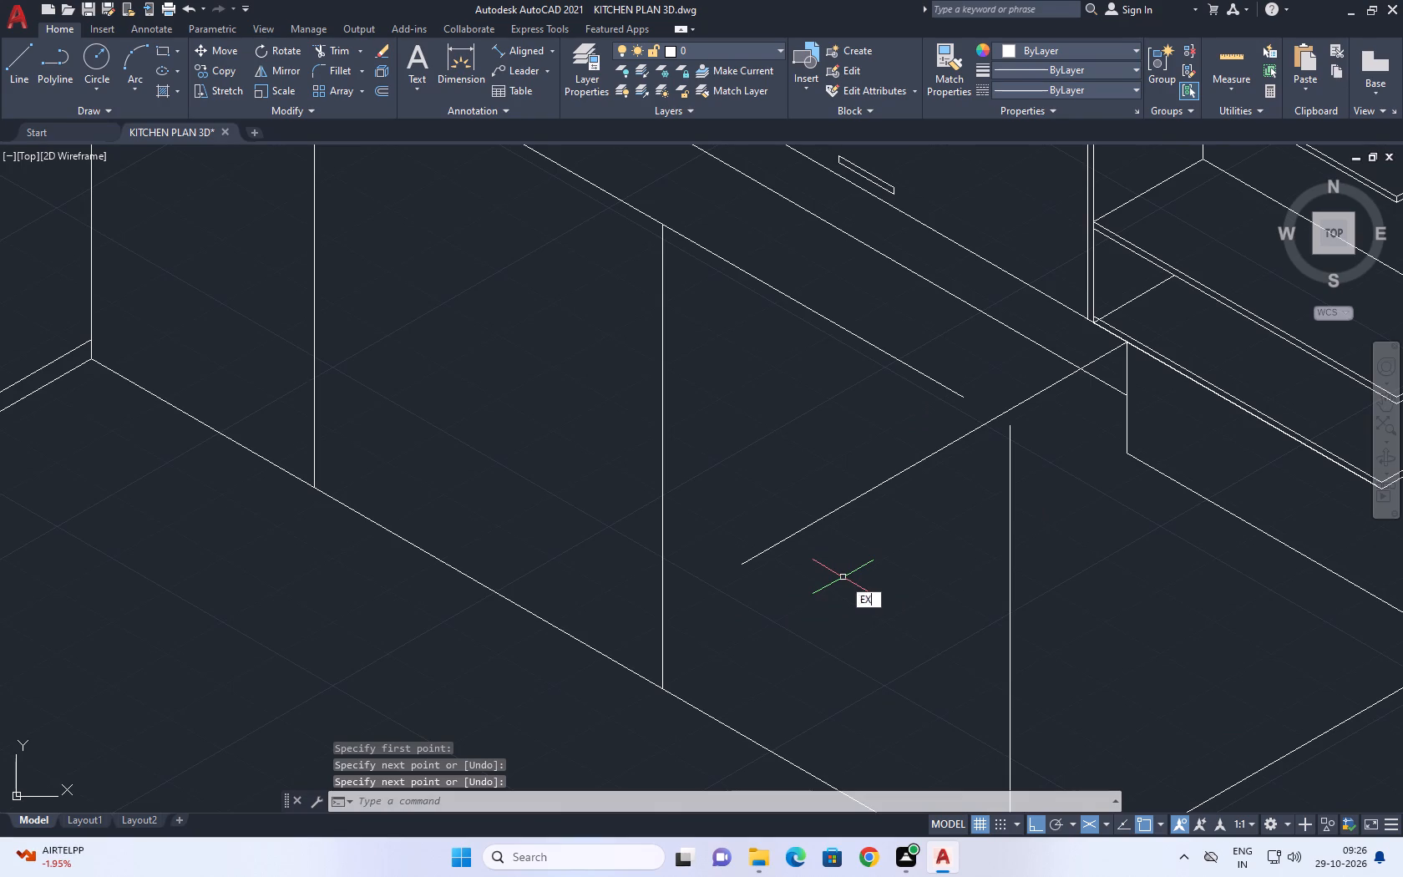
pyautogui.press('space')
pyautogui.moveTo(1040, 504); pyautogui.dragTo(1004, 517)
pyautogui.click(964, 532)
pyautogui.press('Escape')
# Trim the part of the new countertop end line that runs past the last vertical divider.
pyautogui.moveTo(856, 515); pyautogui.dragTo(868, 563, button='middle')
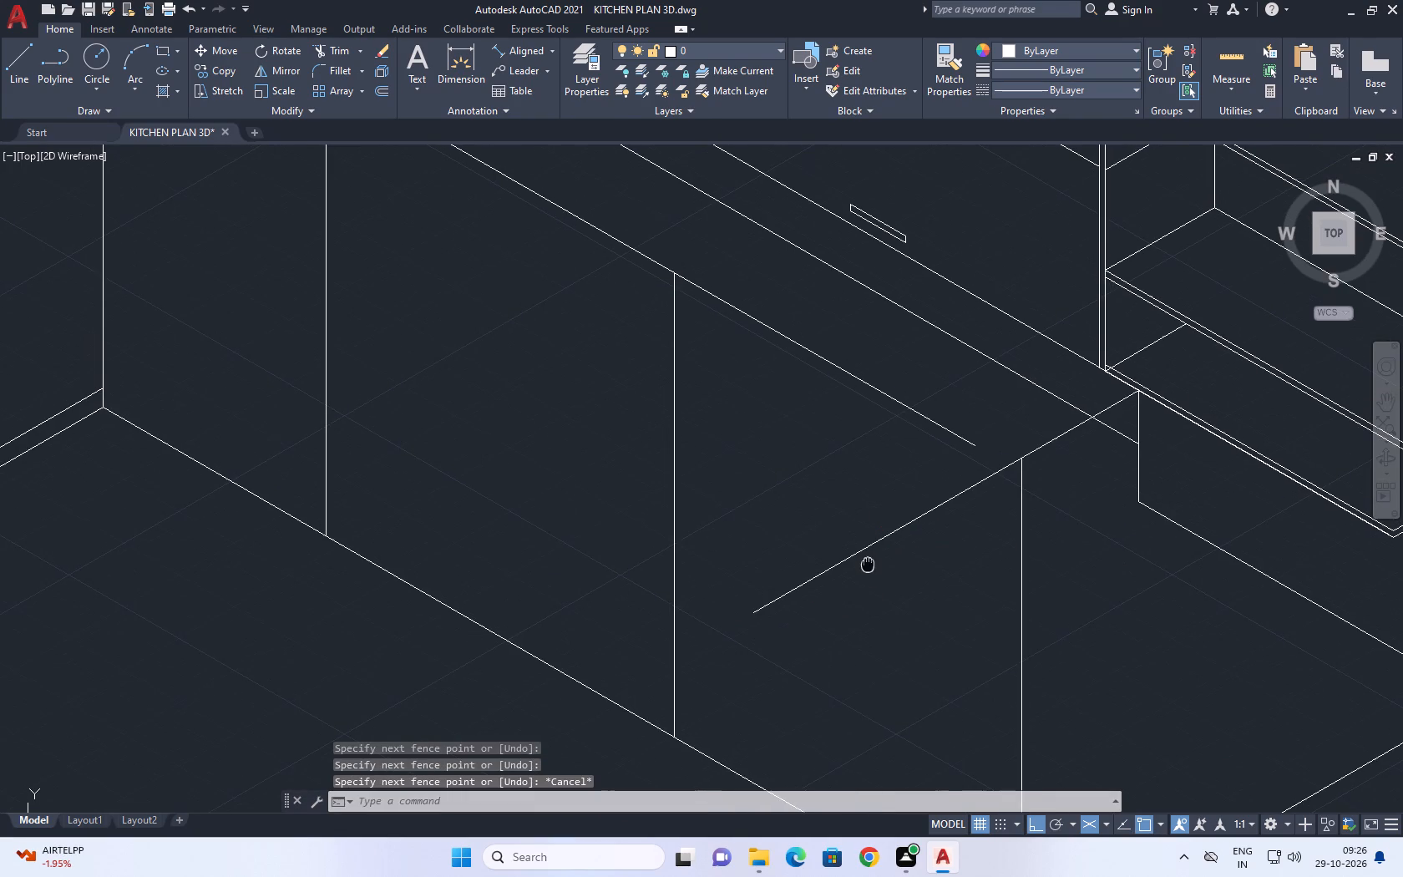
pyautogui.write('tr')
pyautogui.press('space')
pyautogui.click(897, 550)
pyautogui.click(877, 497)
pyautogui.scroll(-2, 875, 499)
pyautogui.press('Escape')
# Extend the adjoining run's countertop front edge to meet the new end line at the last divider.
pyautogui.moveTo(872, 481); pyautogui.dragTo(870, 490, button='middle')
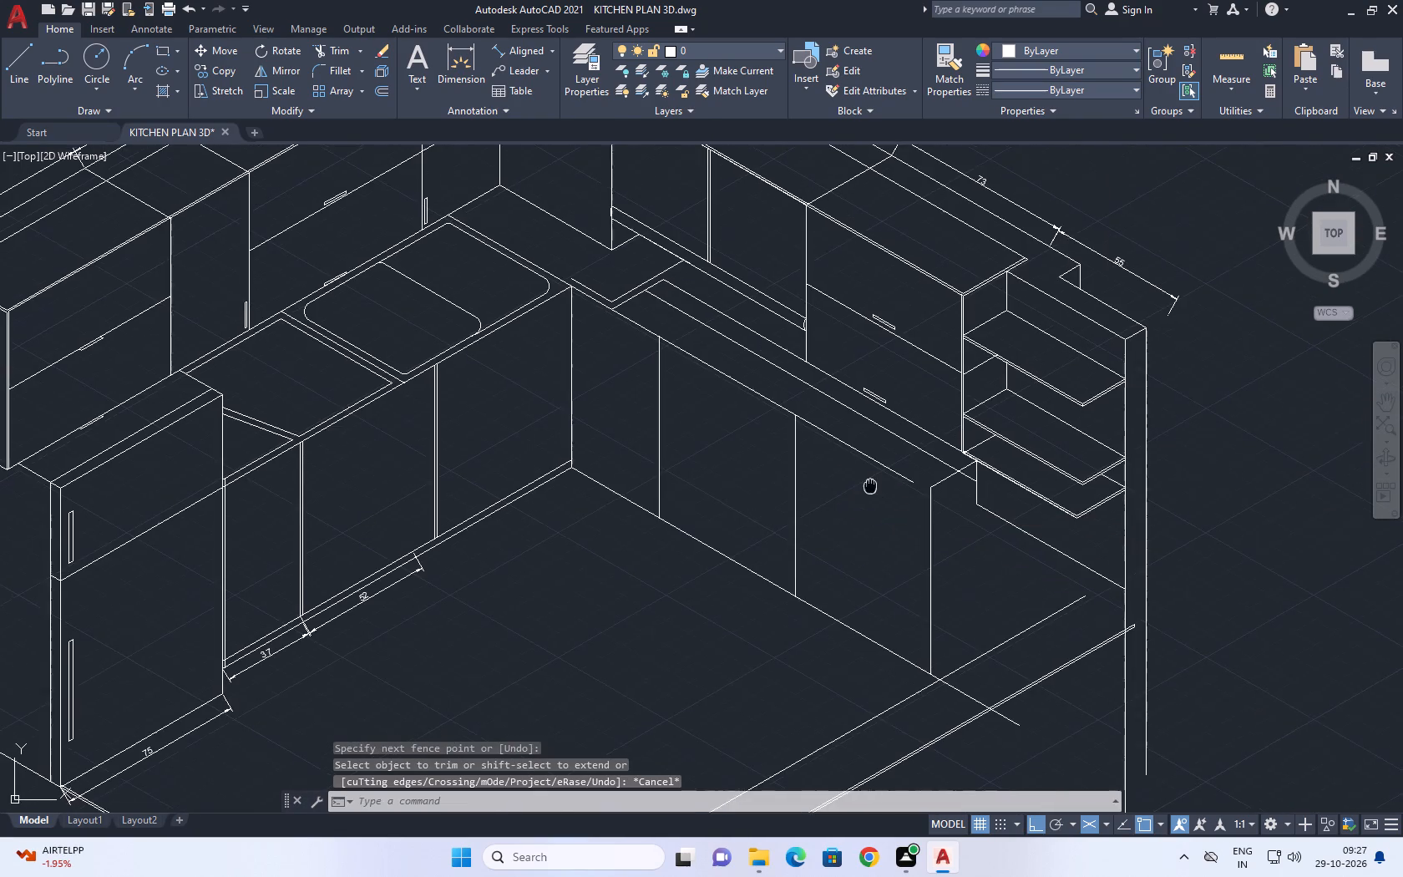
pyautogui.moveTo(870, 490); pyautogui.dragTo(879, 550, button='middle')
pyautogui.scroll(-1, 873, 540)
pyautogui.press('e')
pyautogui.press('x')
pyautogui.press('space')
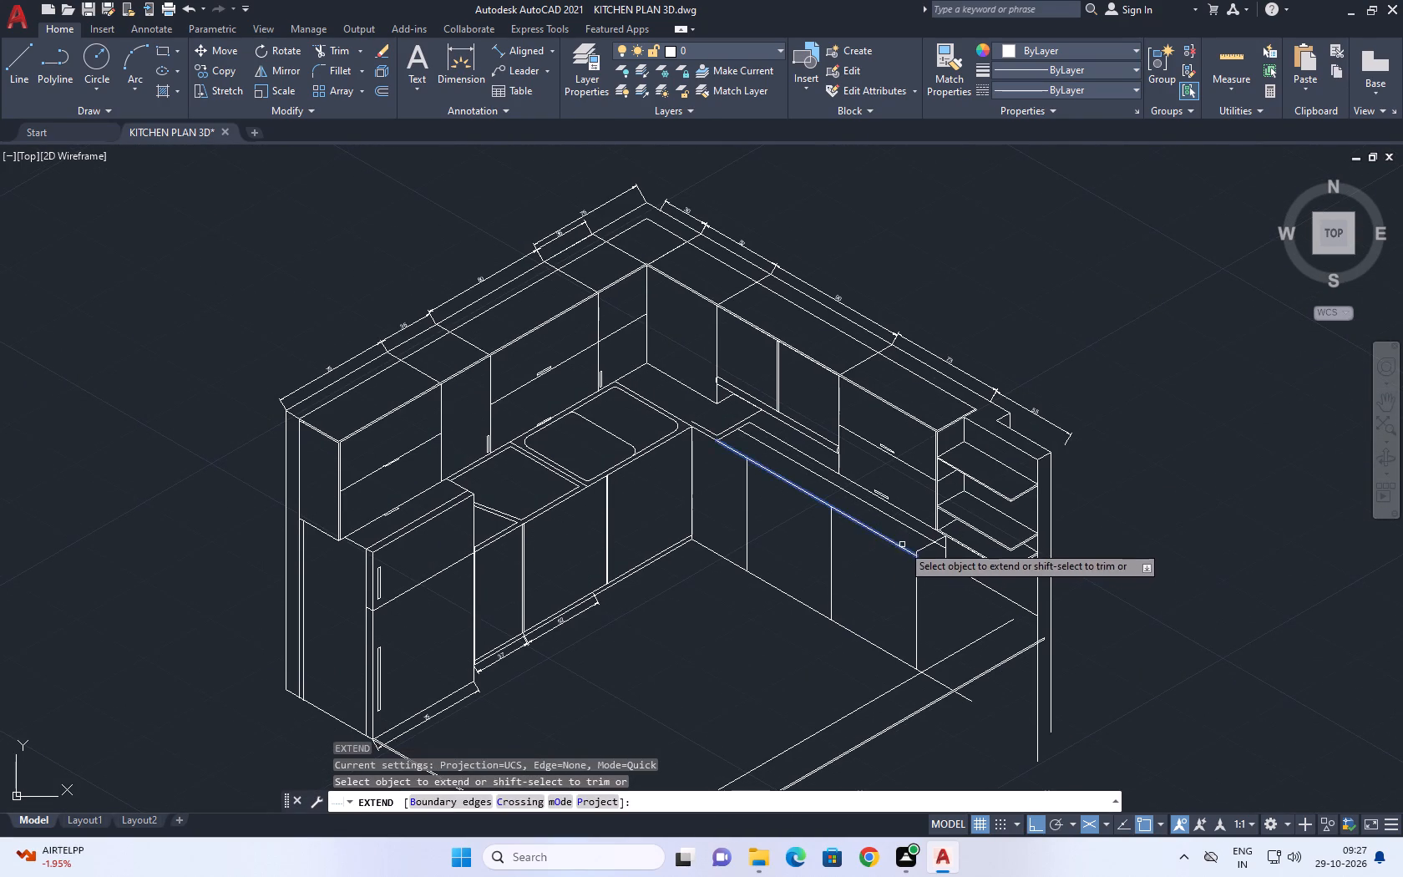
pyautogui.click(902, 542)
pyautogui.click(891, 548)
pyautogui.press('Escape')
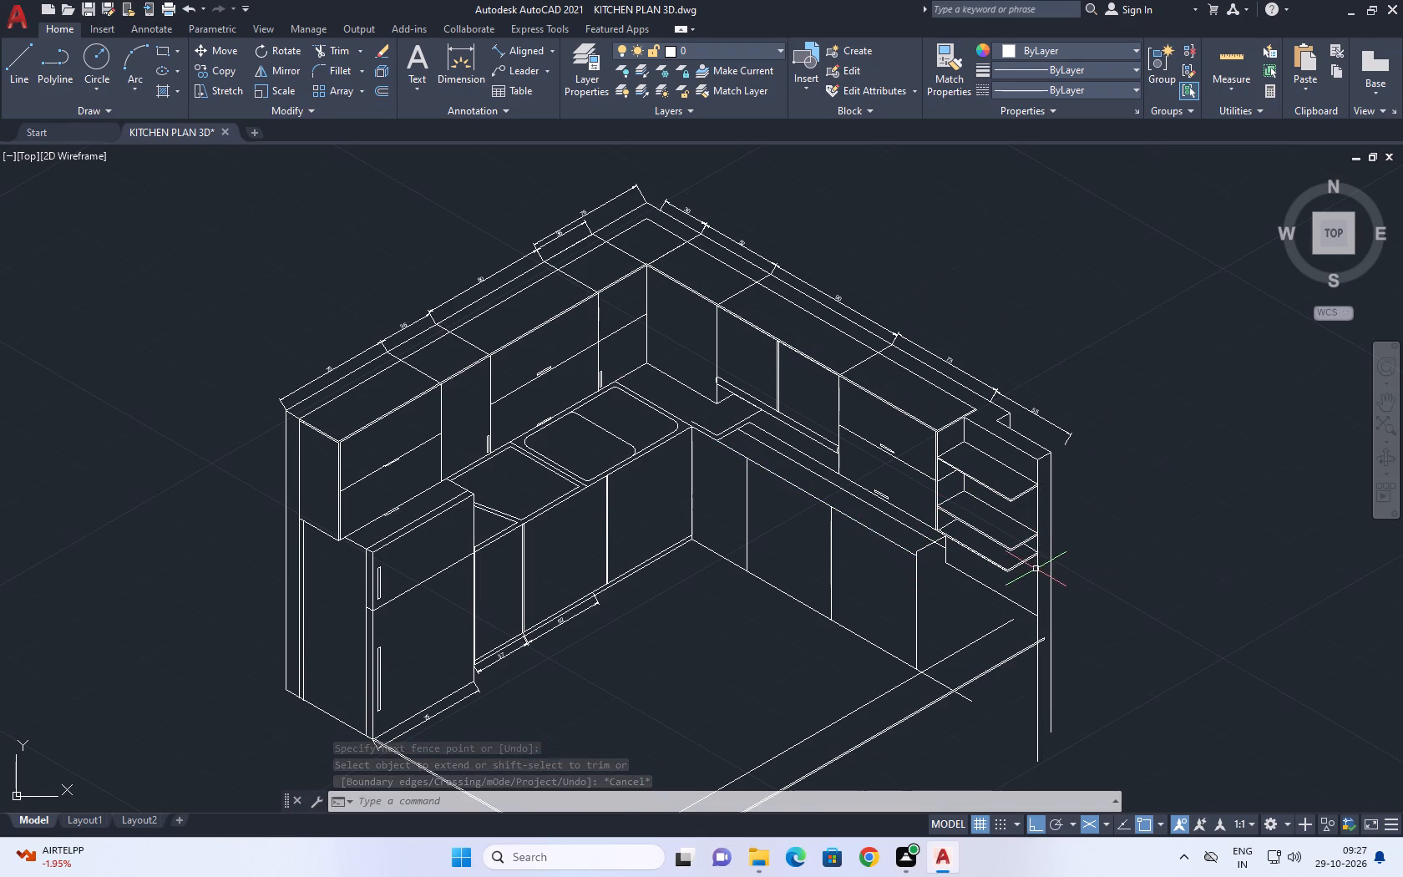
pyautogui.scroll(-1, 1036, 570)
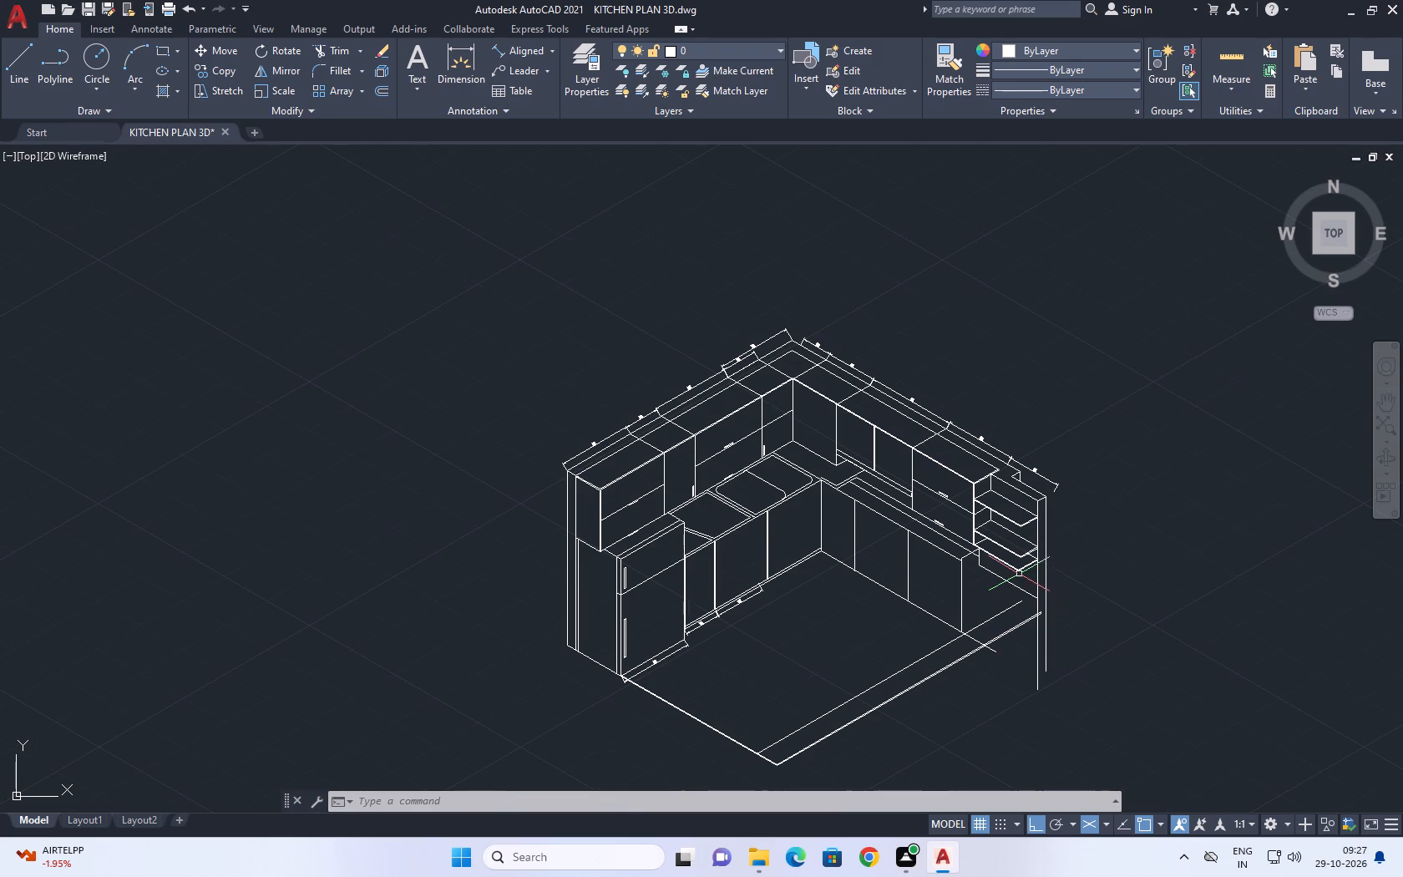
# Draw a line from the countertop front edge's end at the last divider to the vertical edge below the open shelves, just below its top.
pyautogui.moveTo(833, 583); pyautogui.dragTo(899, 517, button='middle')
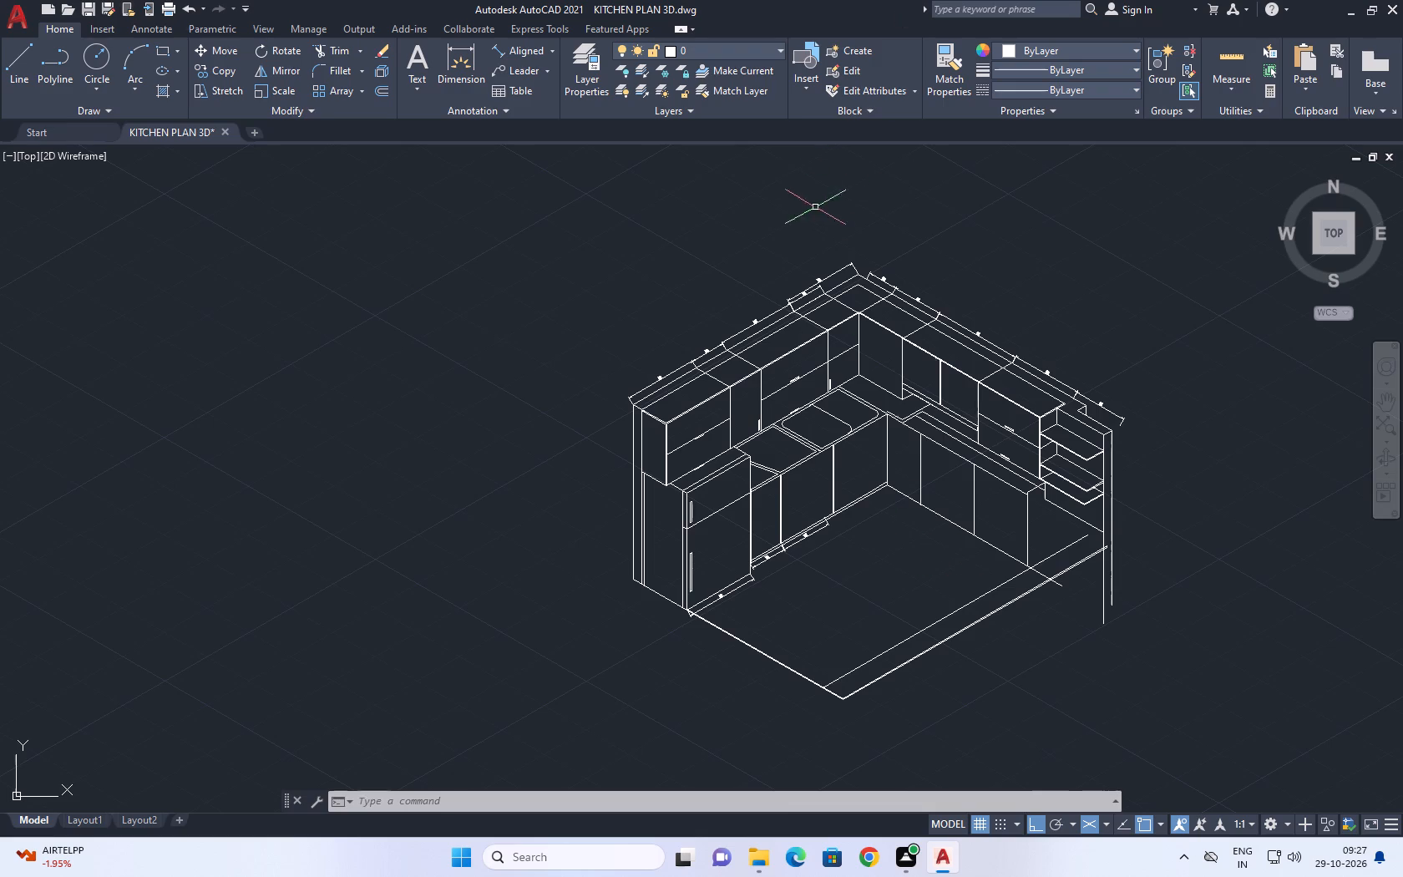
pyautogui.moveTo(922, 469); pyautogui.dragTo(846, 401, button='middle')
pyautogui.scroll(-1, 836, 375)
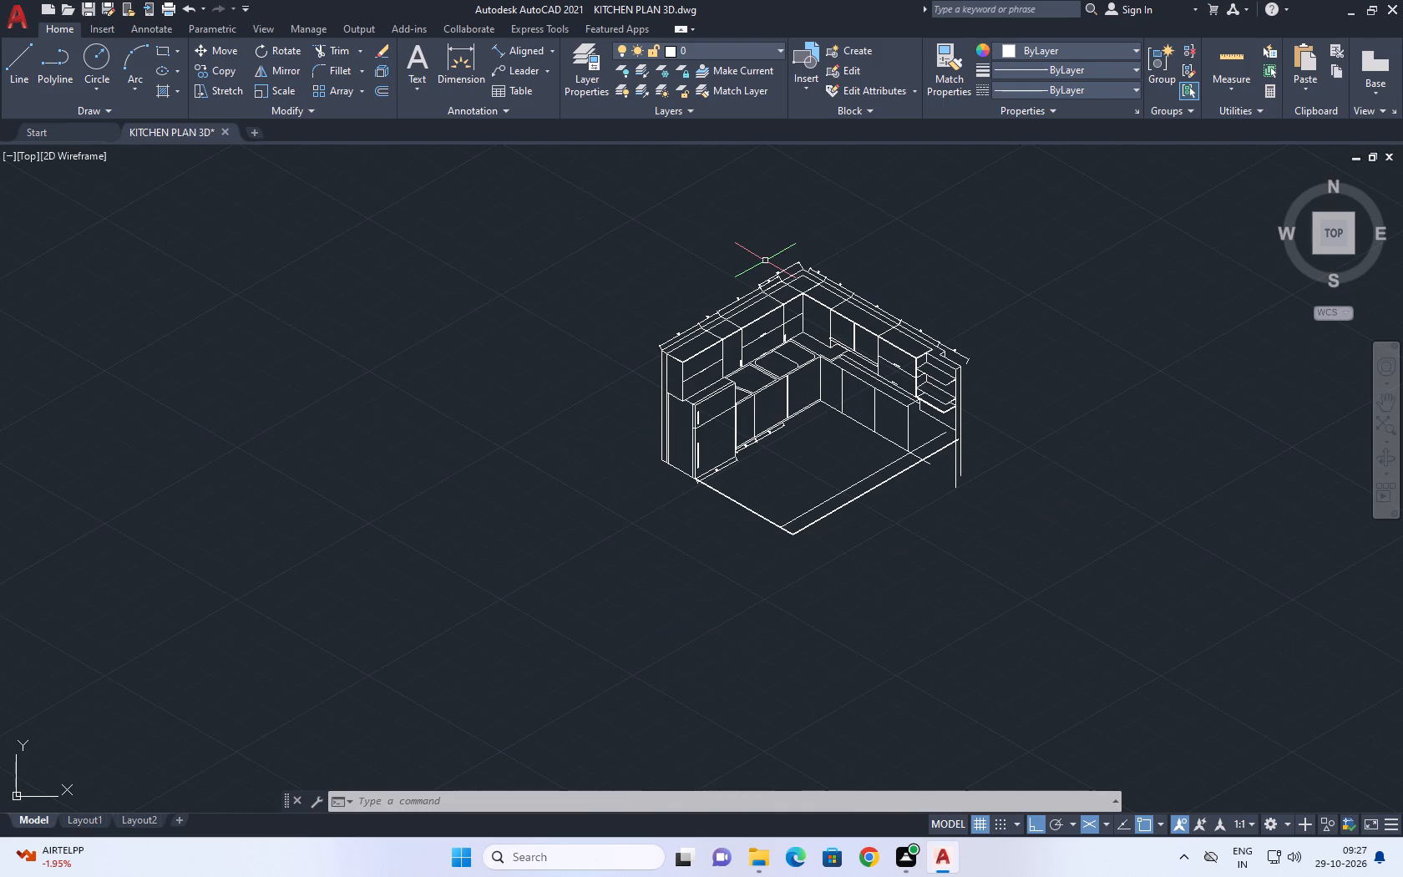
pyautogui.moveTo(823, 384); pyautogui.dragTo(747, 379, button='middle')
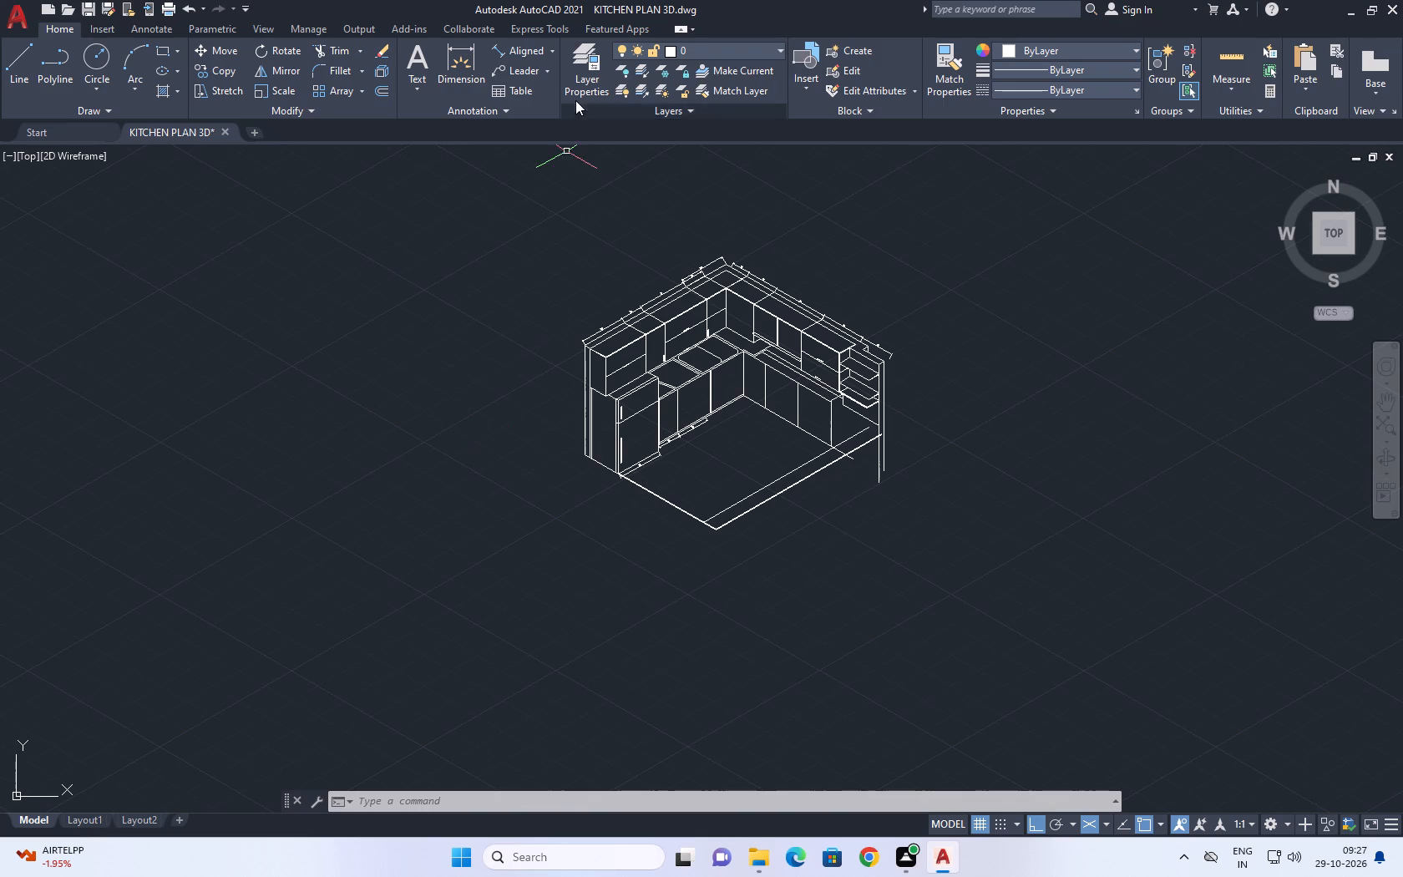
pyautogui.scroll(2, 819, 453)
pyautogui.moveTo(920, 442); pyautogui.dragTo(873, 491, button='middle')
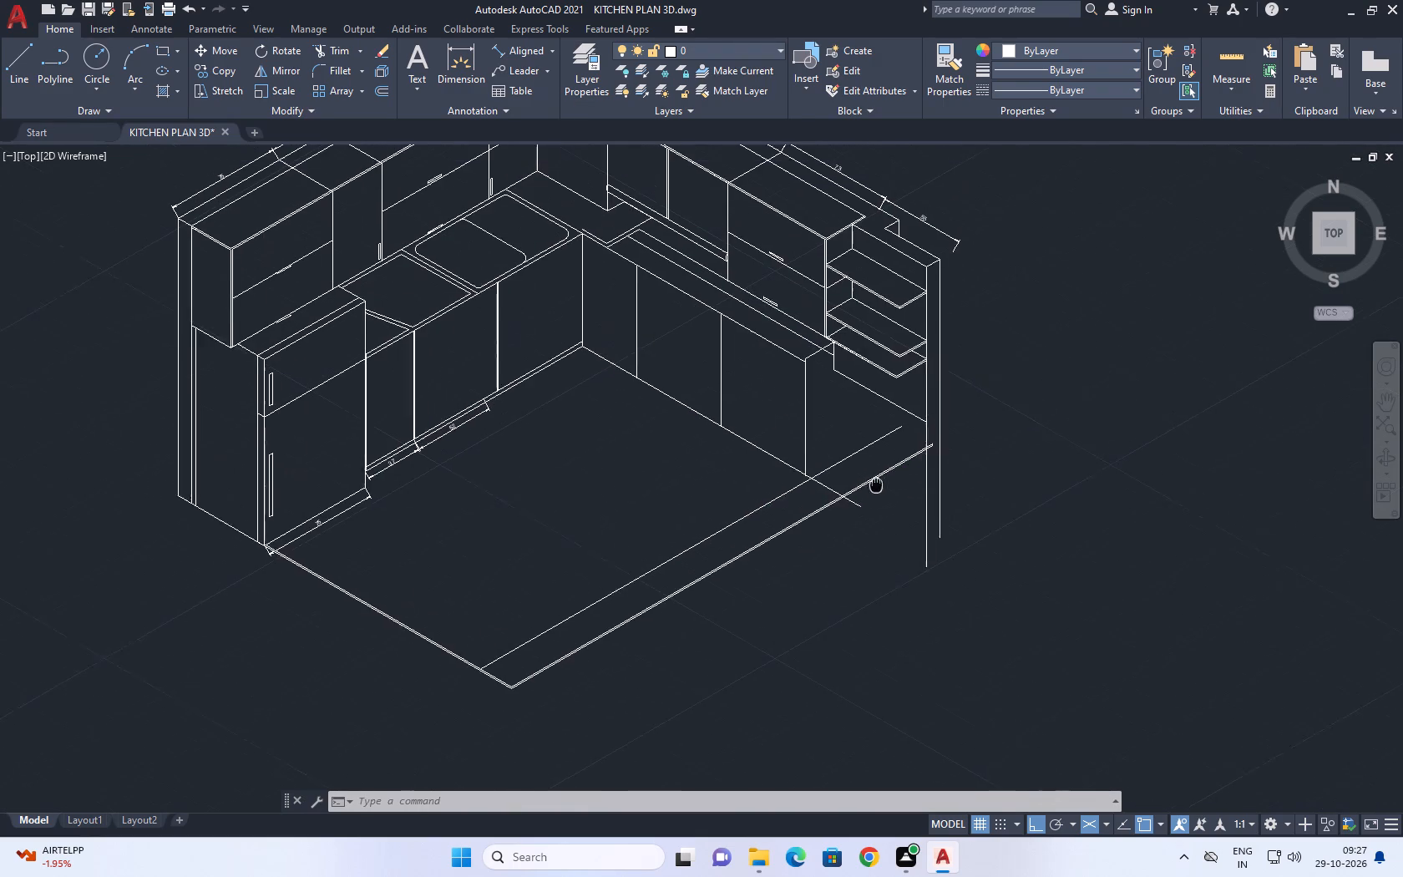
pyautogui.moveTo(873, 491); pyautogui.dragTo(870, 495, button='middle')
pyautogui.scroll(3, 810, 378)
pyautogui.scroll(1, 686, 373)
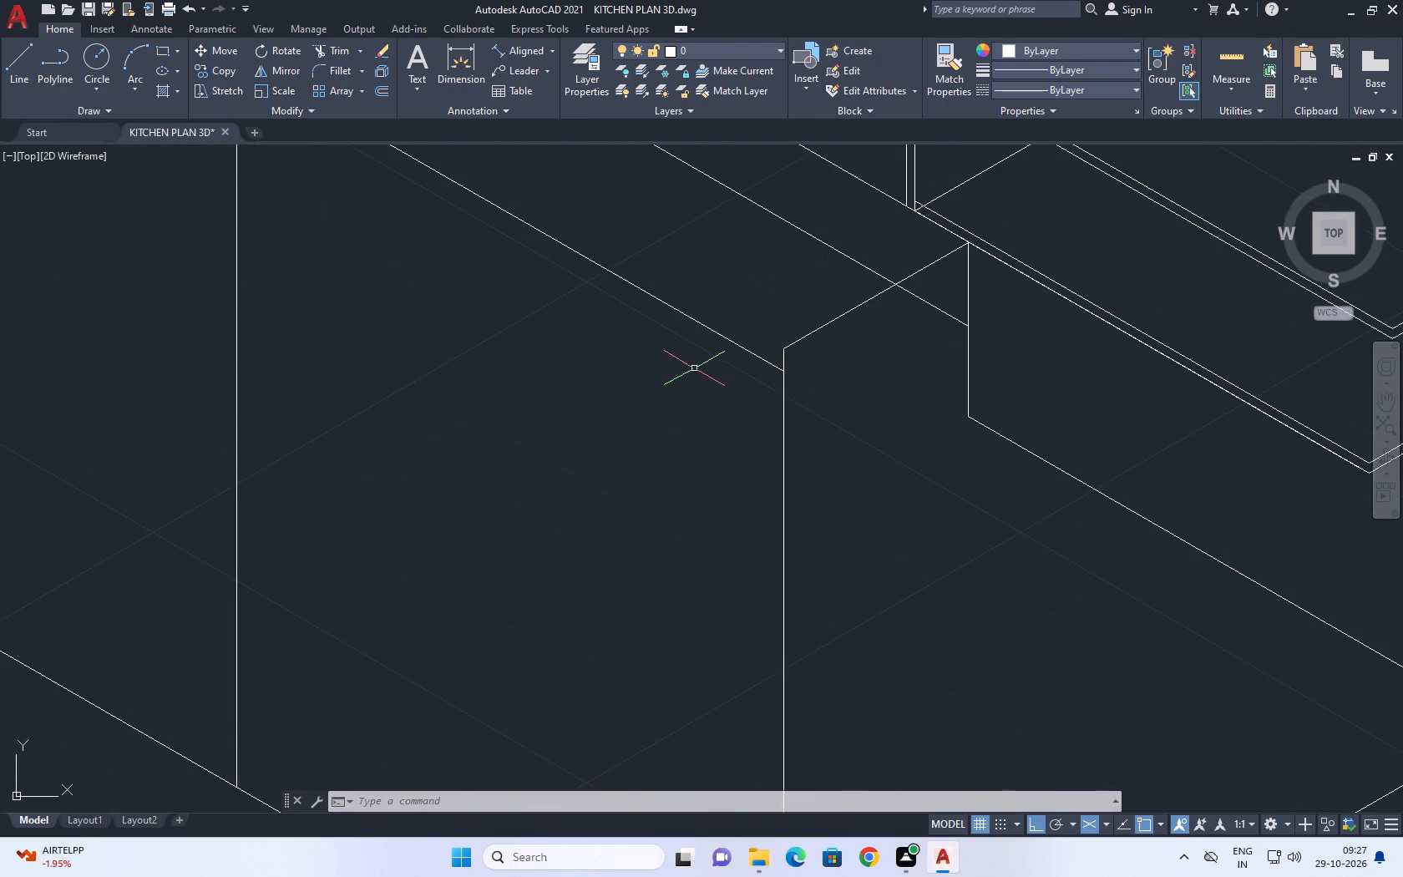
pyautogui.moveTo(630, 320); pyautogui.dragTo(812, 458, button='middle')
pyautogui.middleClick(812, 458)
pyautogui.scroll(1, 994, 479)
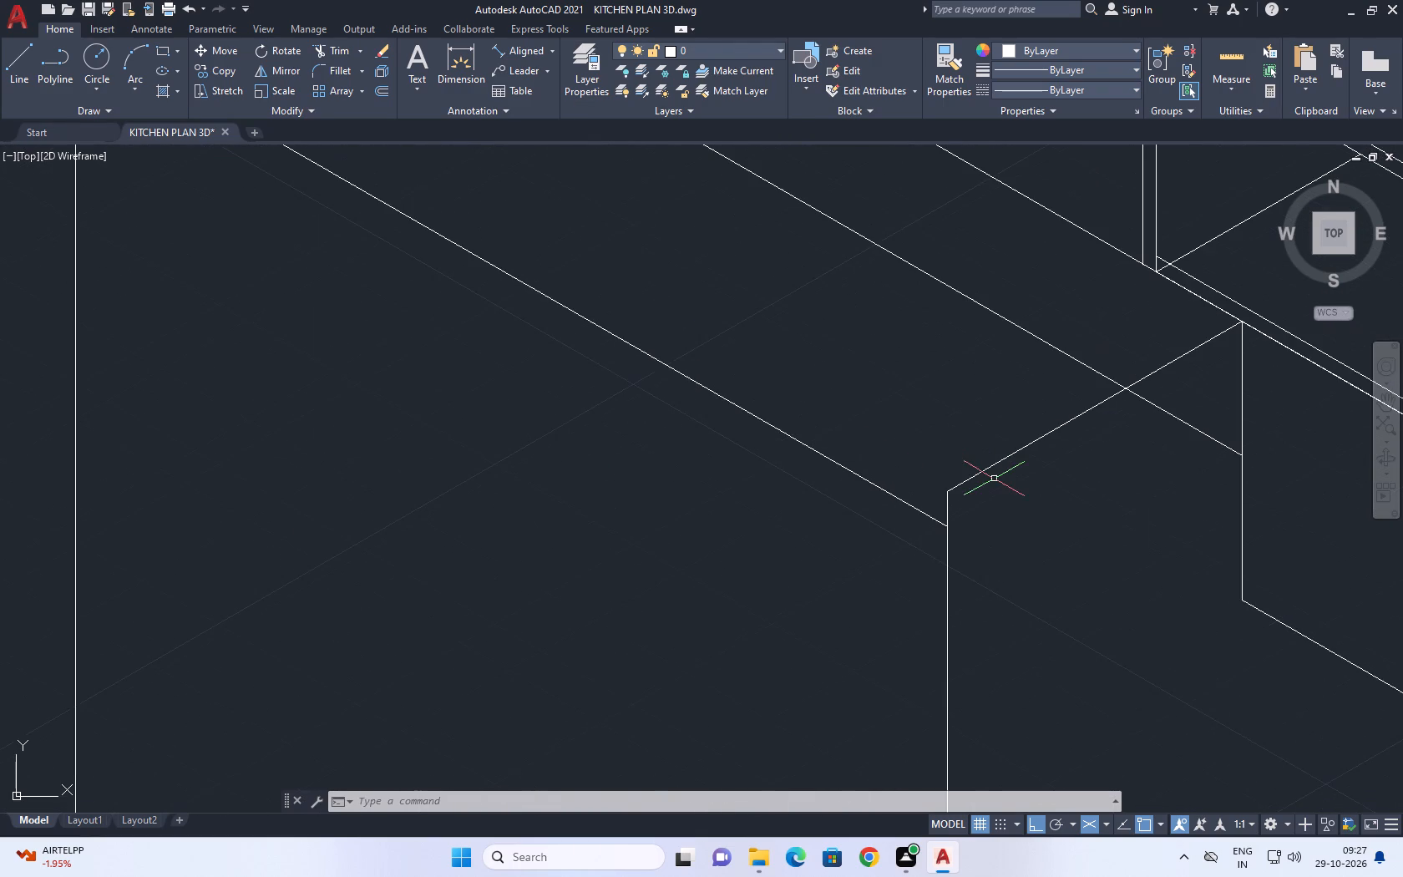
pyautogui.moveTo(987, 484); pyautogui.dragTo(886, 498, button='middle')
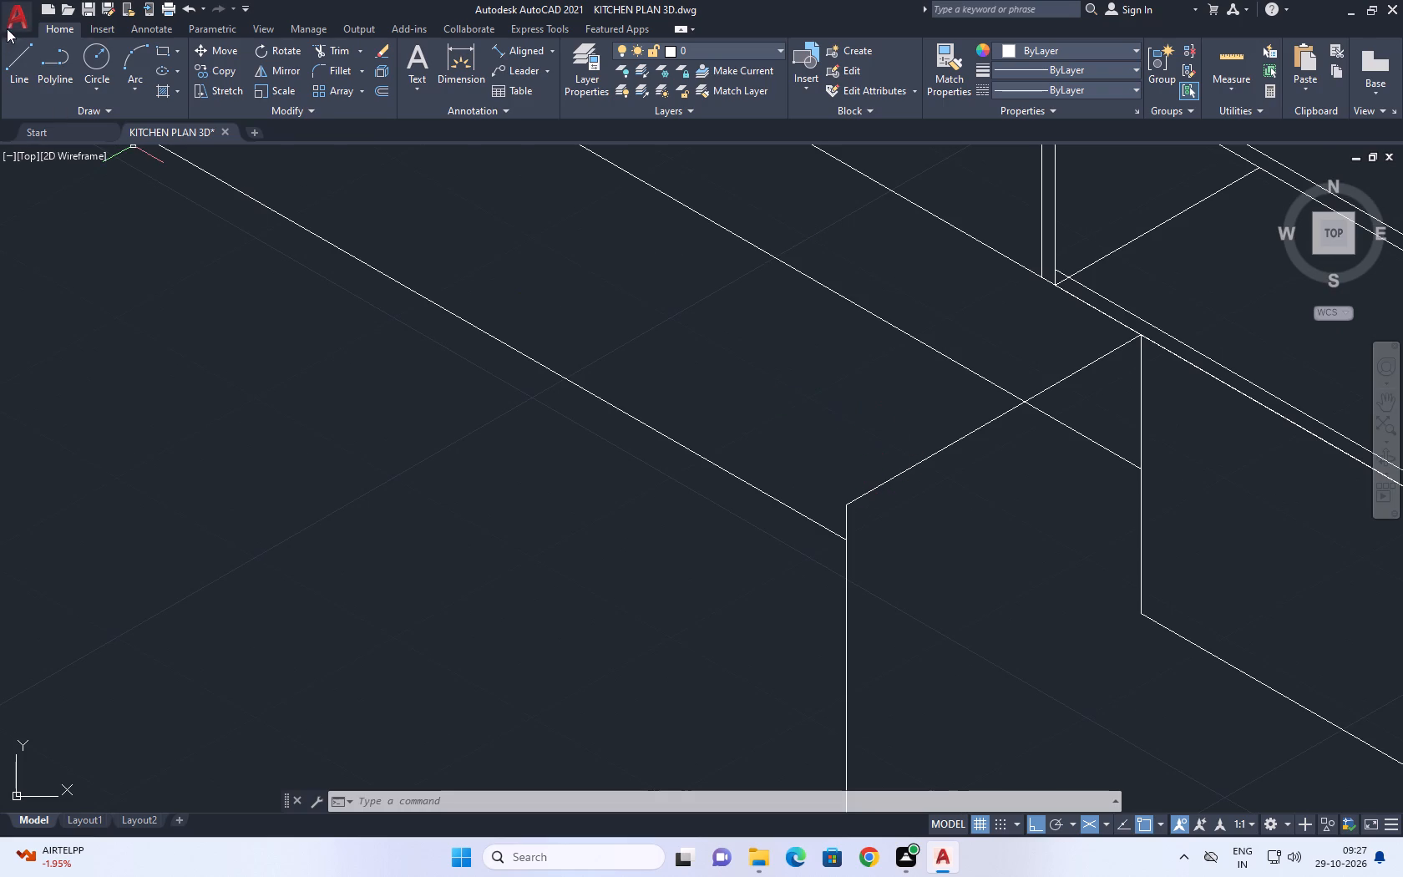
pyautogui.click(21, 58)
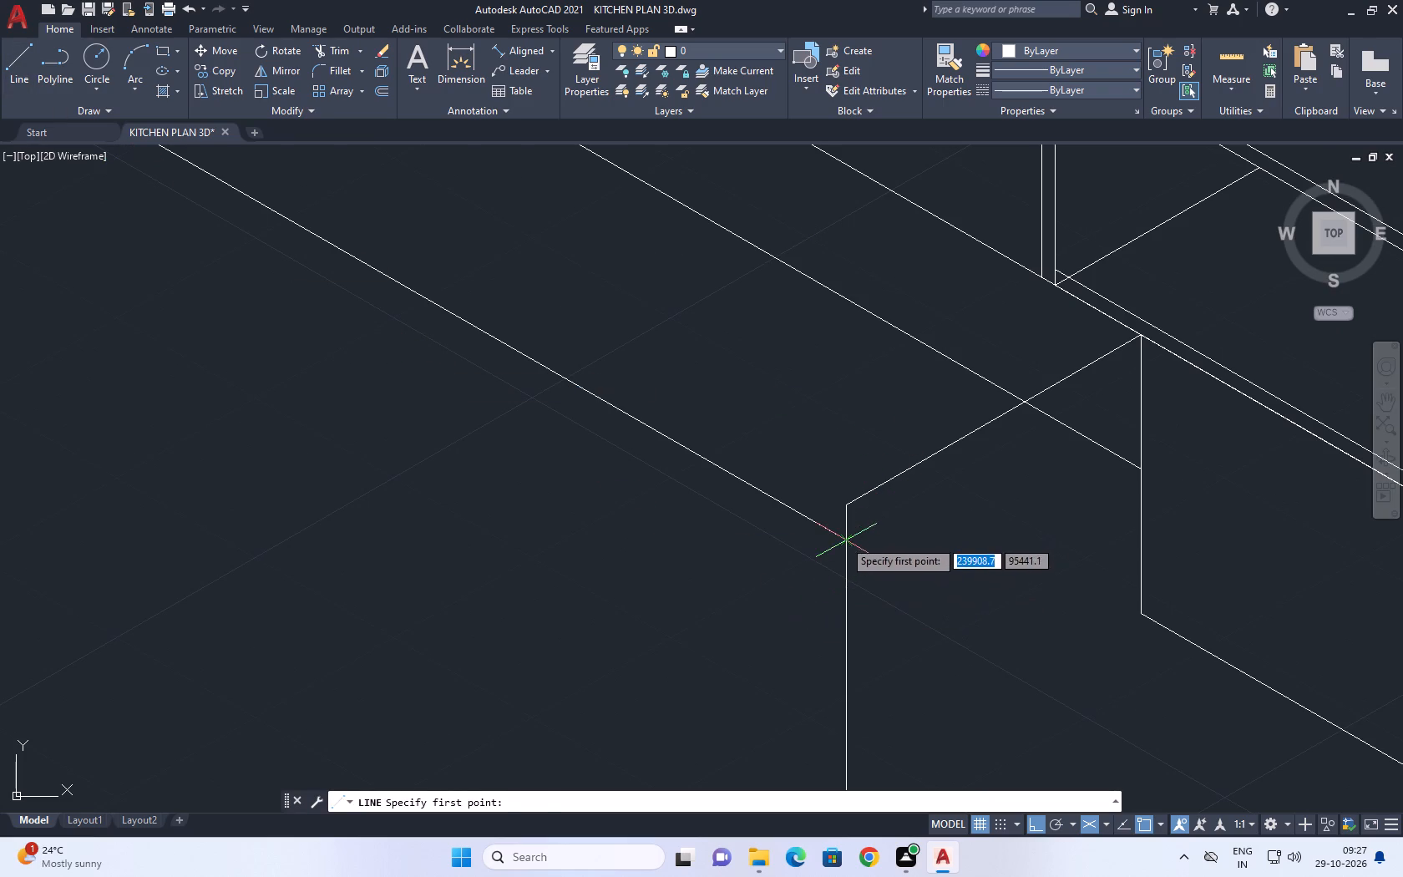
pyautogui.click(843, 540)
pyautogui.click(1142, 362)
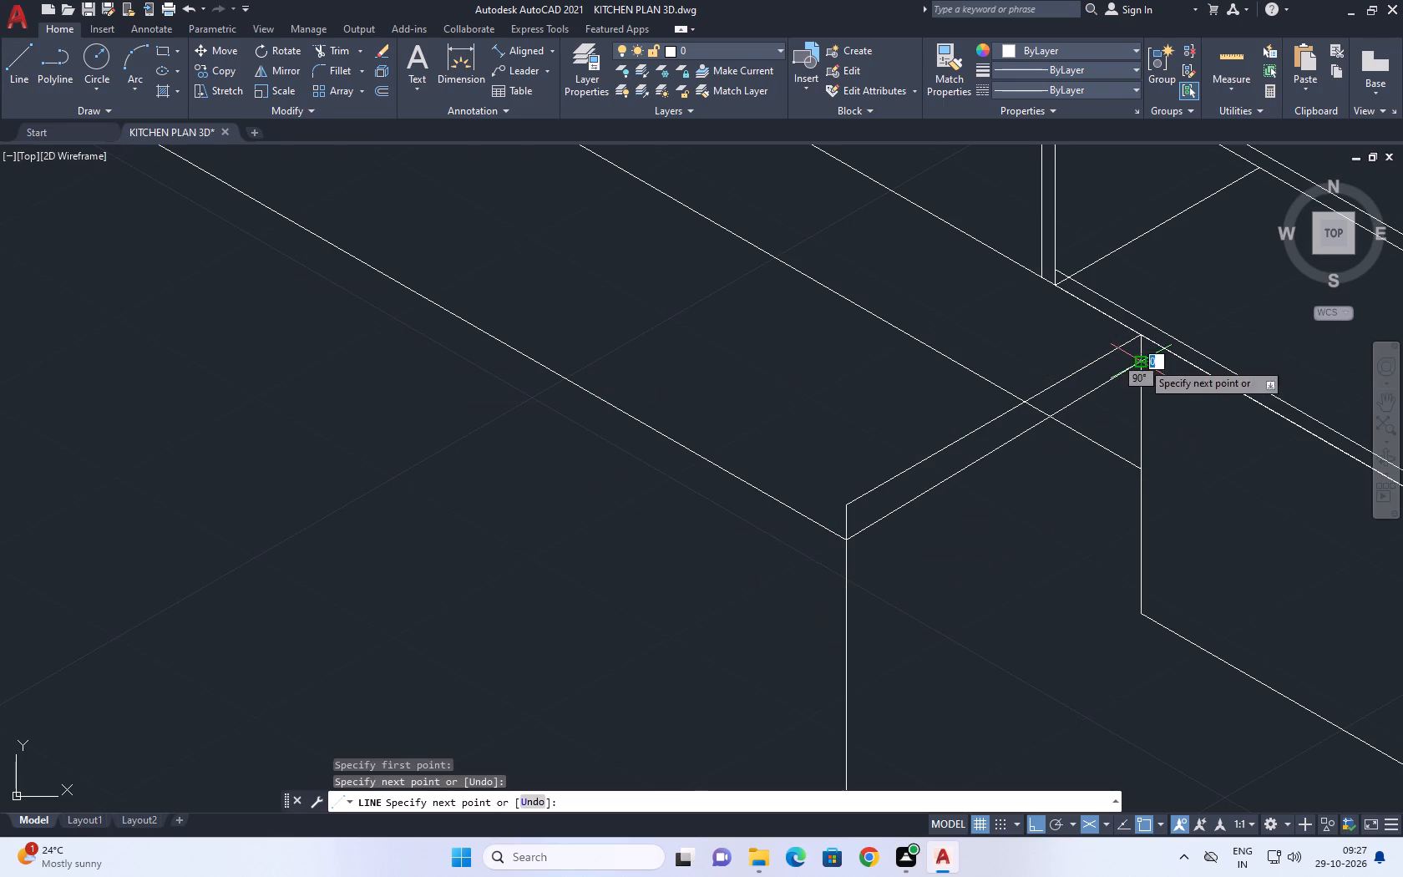
pyautogui.rightClick(1148, 384)
pyautogui.click(1205, 411)
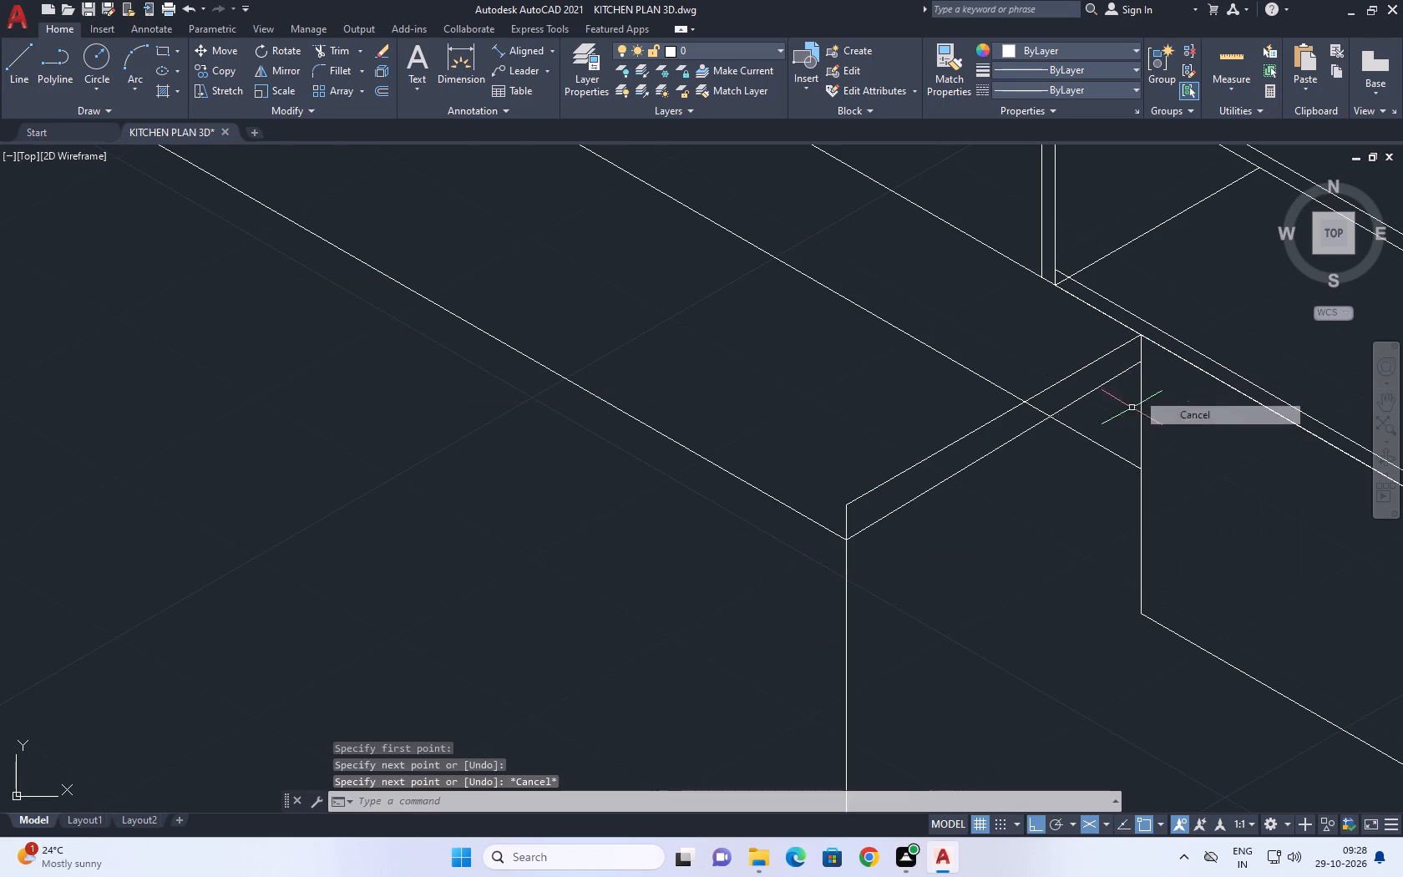
# Erase the upper countertop end line that lies just above the newly drawn one.
pyautogui.click(1065, 395)
pyautogui.click(1041, 364)
pyautogui.rightClick(894, 368)
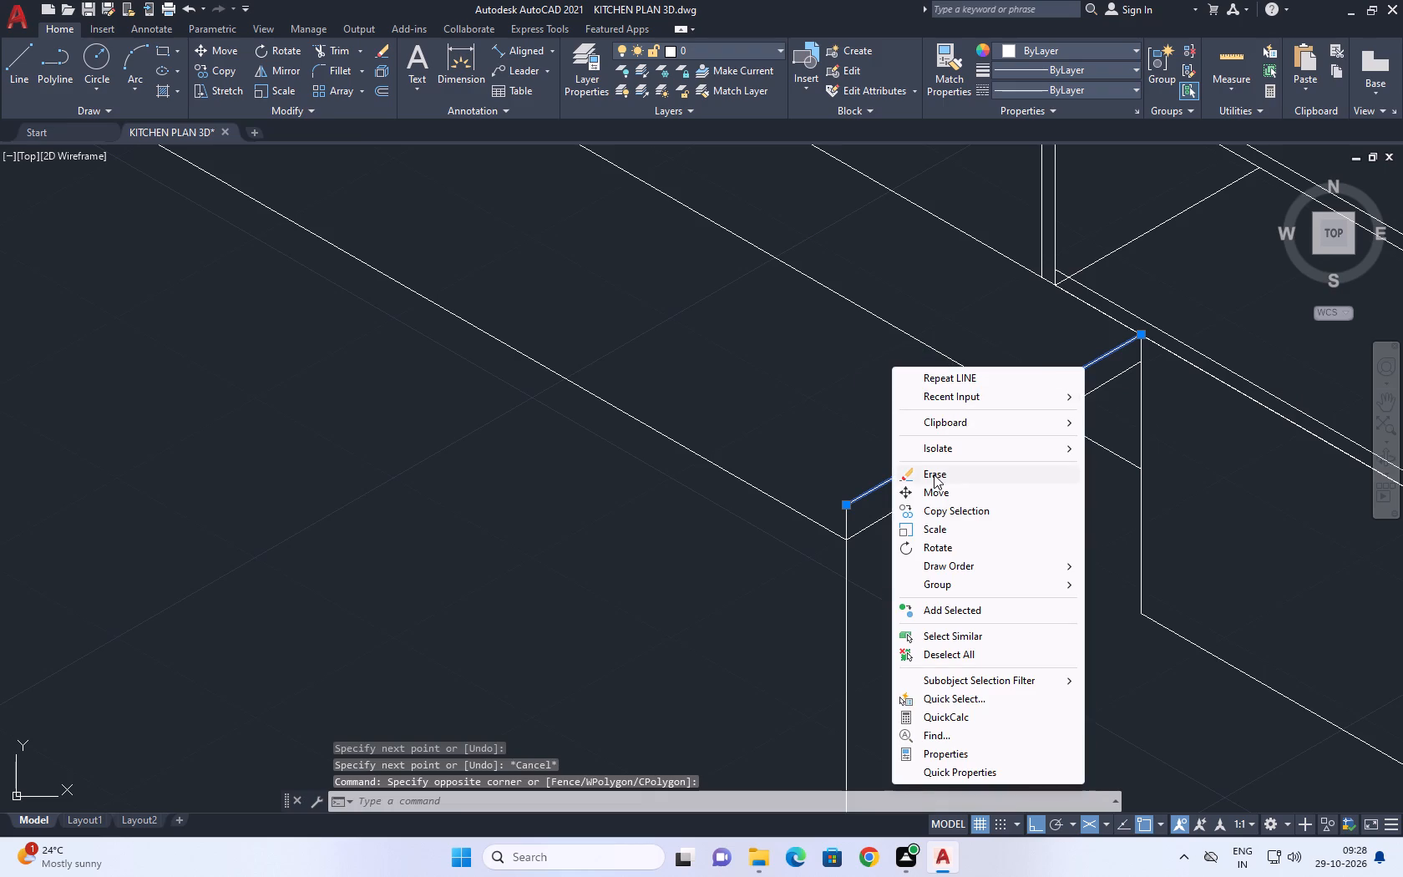
pyautogui.click(934, 474)
# Trim the short stub of the last vertical divider that sticks up above the new countertop end line.
pyautogui.moveTo(342, 50); pyautogui.dragTo(337, 43)
pyautogui.click(853, 515)
pyautogui.click(833, 508)
pyautogui.rightClick(803, 412)
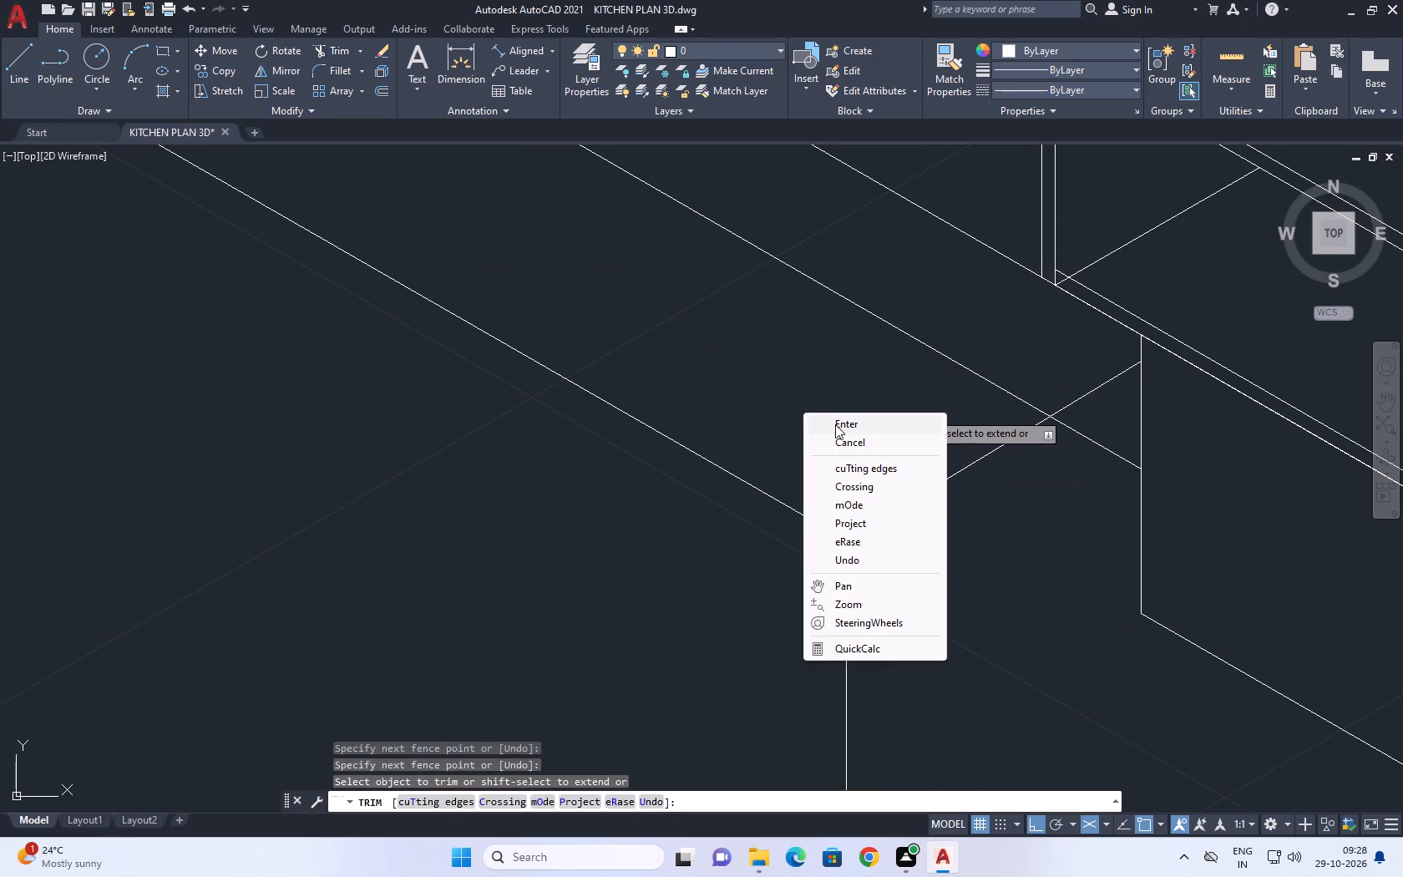
pyautogui.click(838, 444)
# Trim the part of the countertop end line between the inner countertop line and the vertical edge below the open shelves.
pyautogui.scroll(-5, 780, 428)
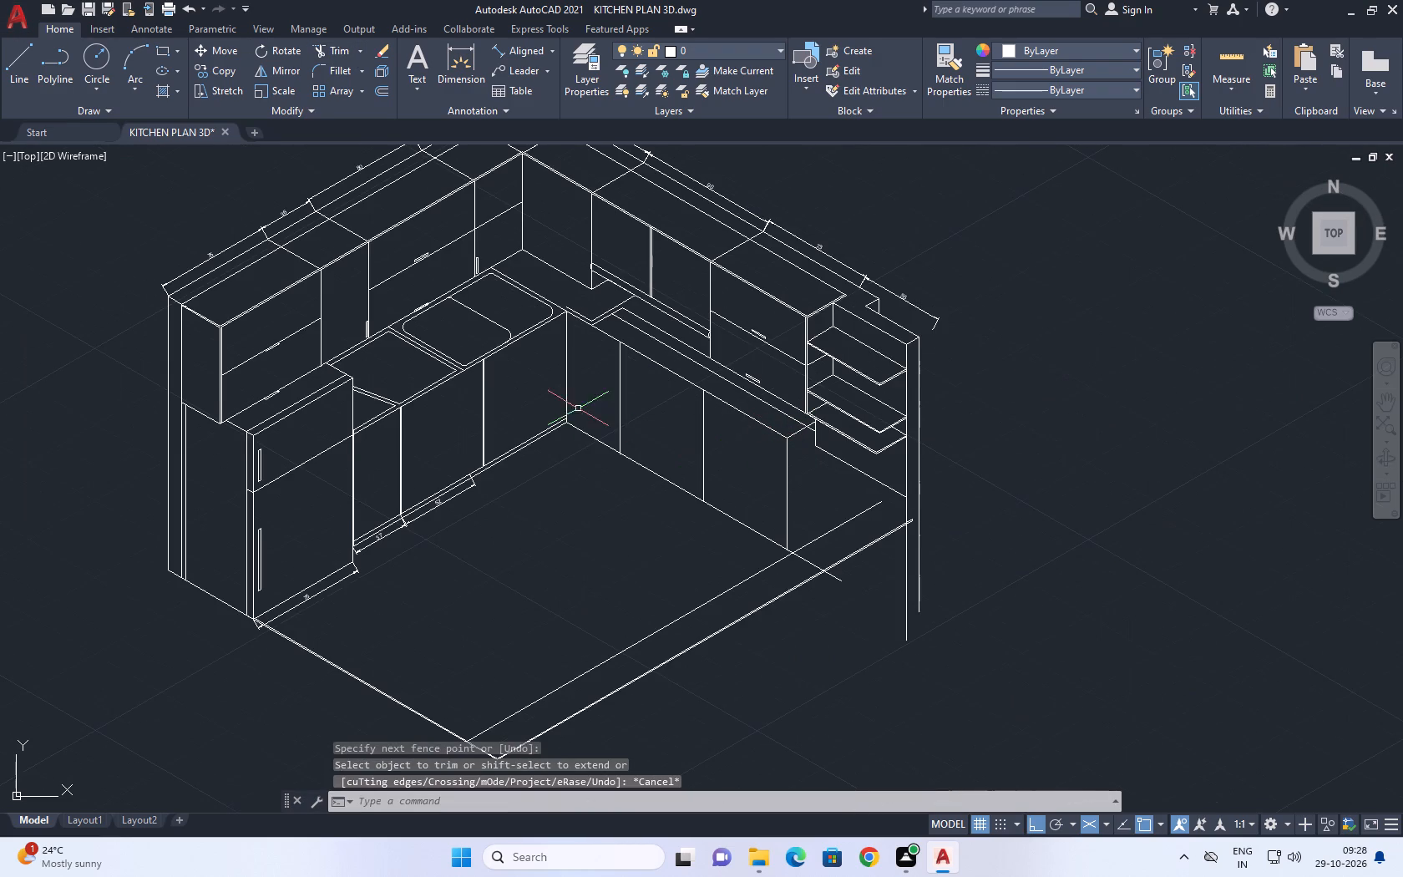
pyautogui.moveTo(578, 408); pyautogui.dragTo(628, 438, button='middle')
pyautogui.scroll(2, 850, 466)
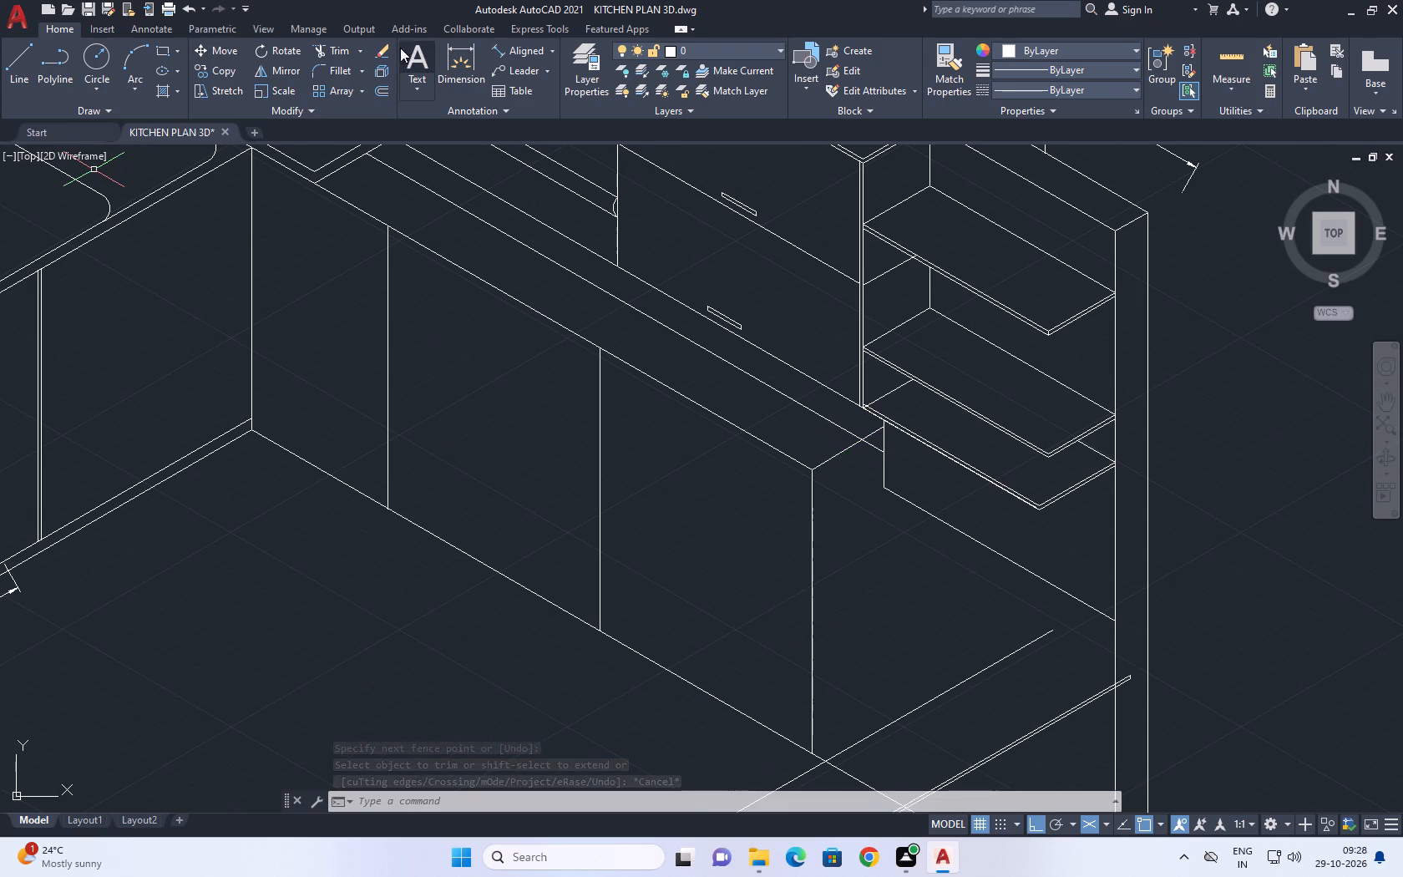
pyautogui.click(343, 50)
pyautogui.scroll(3, 887, 470)
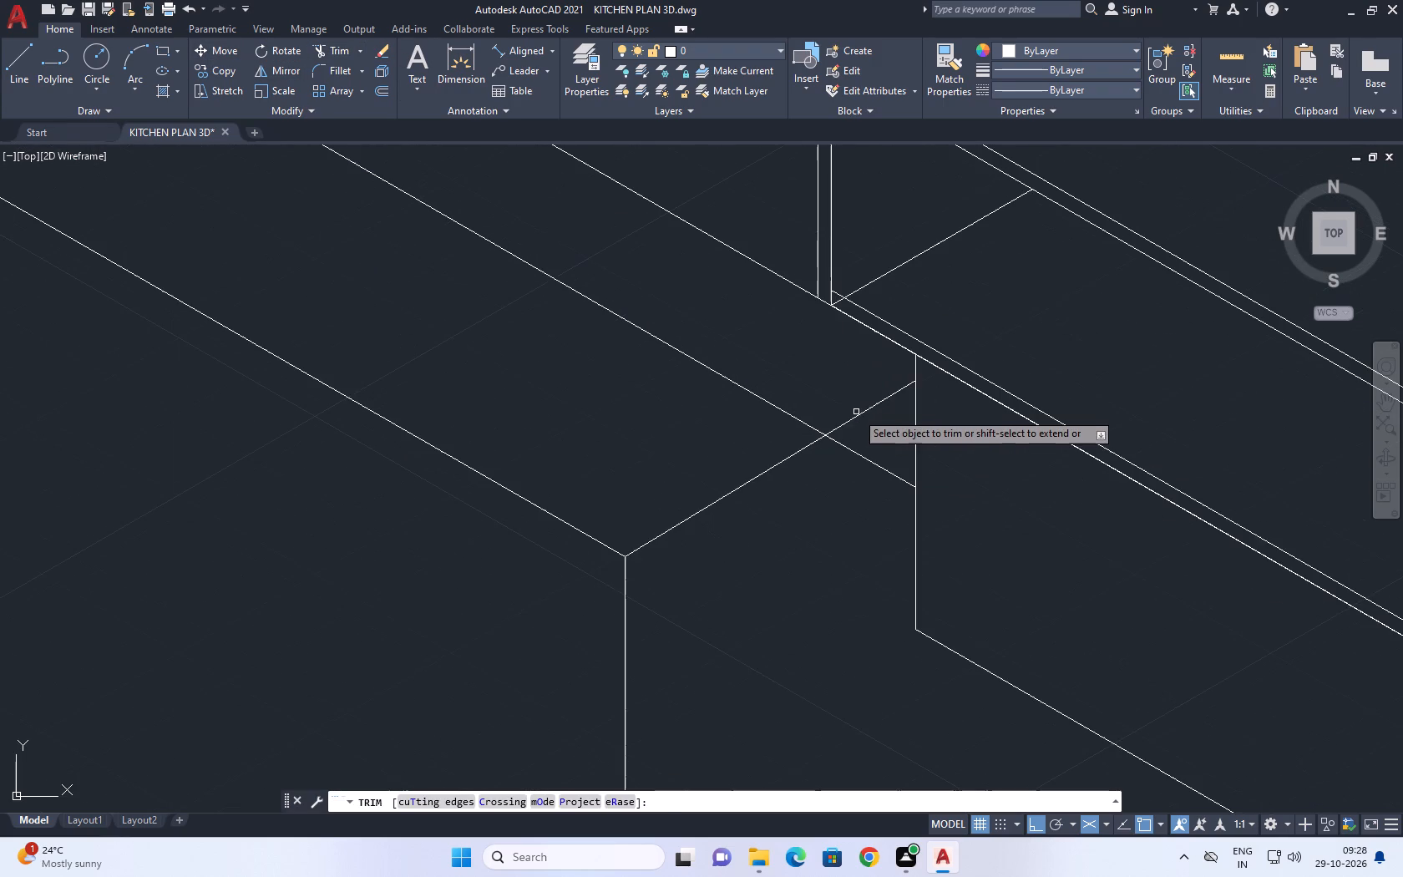
pyautogui.click(859, 414)
pyautogui.moveTo(971, 489); pyautogui.dragTo(971, 496, button='right')
pyautogui.click(1023, 523)
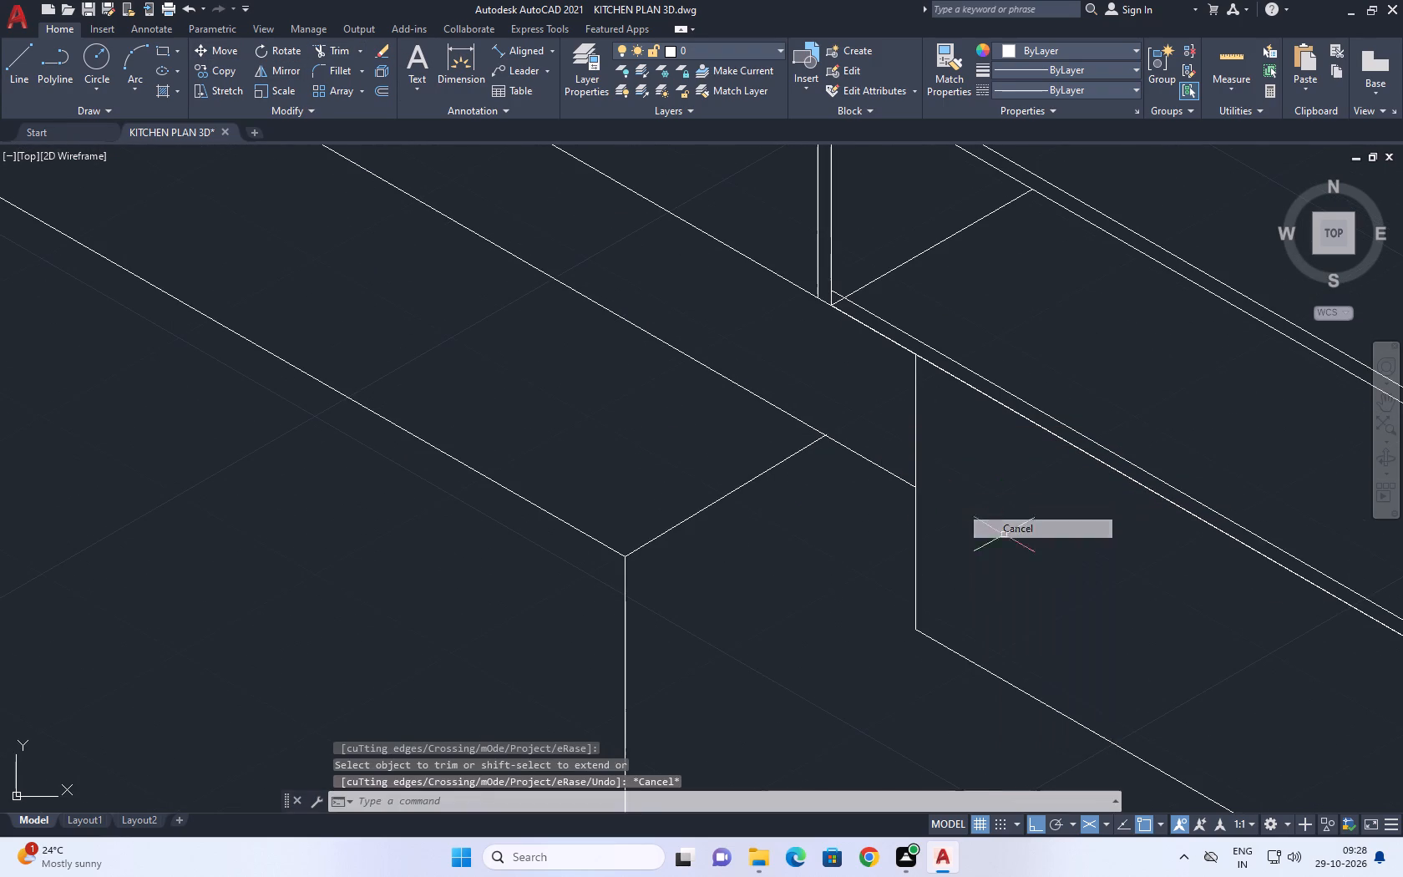
# Move the two parallel slanted countertop lines near the inner corner along the front edge to the top of the first divider.
pyautogui.scroll(-2, 667, 439)
pyautogui.moveTo(395, 454); pyautogui.dragTo(551, 489, button='middle')
pyautogui.scroll(-2, 558, 489)
pyautogui.moveTo(395, 435); pyautogui.dragTo(489, 497, button='middle')
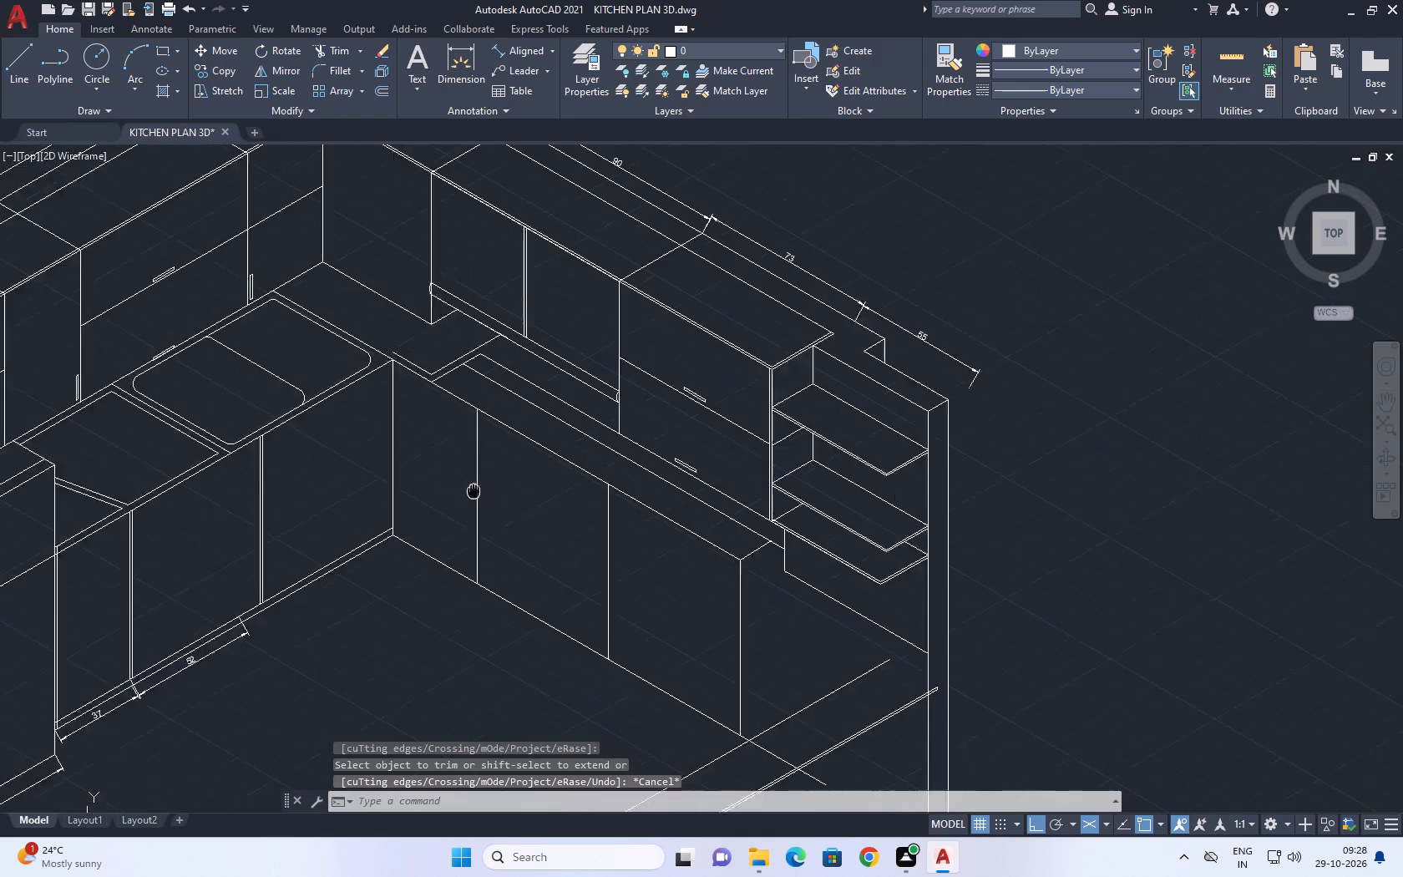
pyautogui.moveTo(489, 497); pyautogui.dragTo(646, 557, button='middle')
pyautogui.middleClick(646, 557)
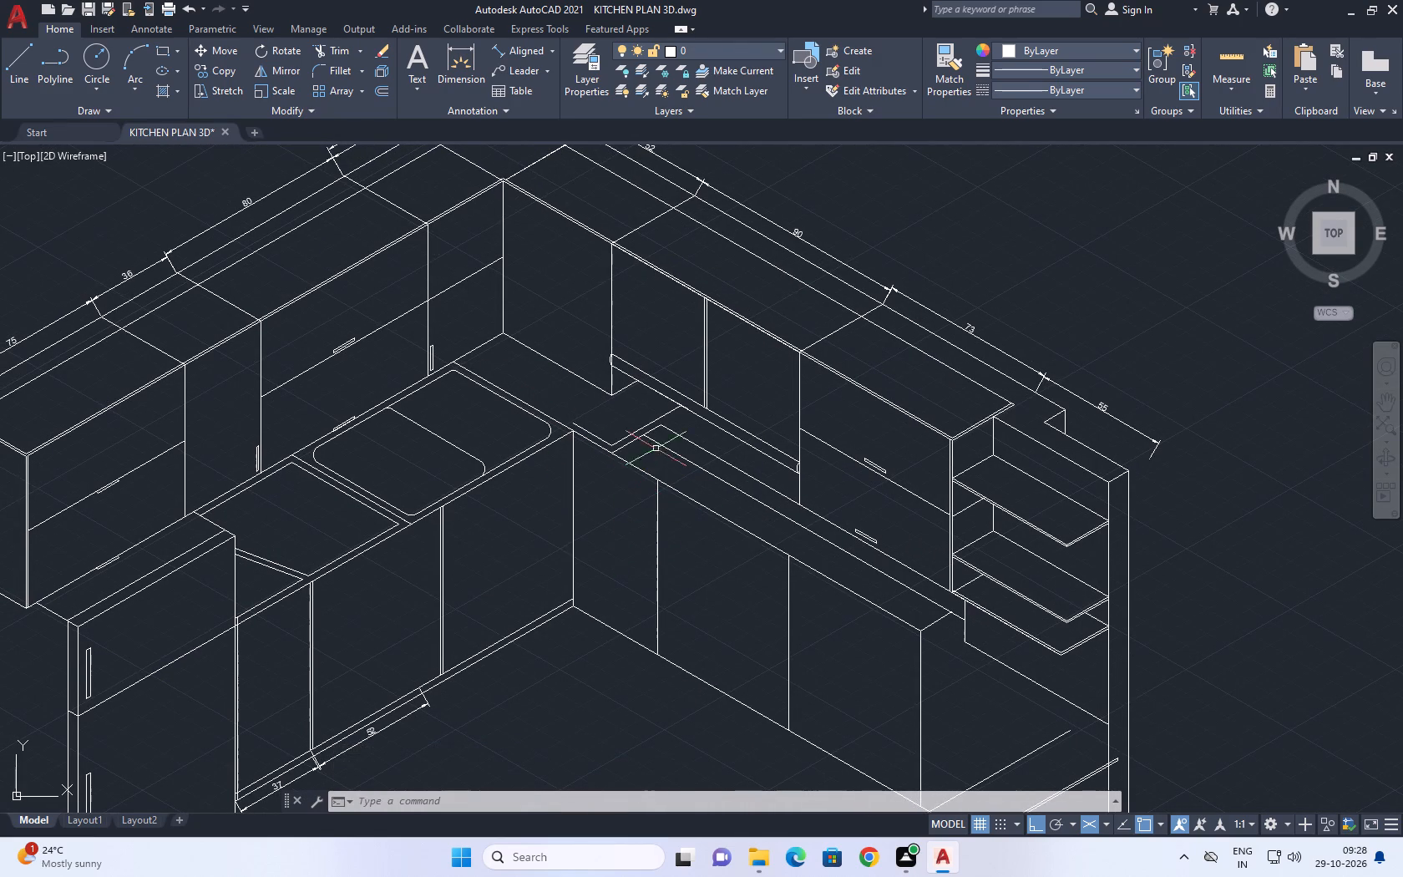
pyautogui.moveTo(597, 427); pyautogui.dragTo(727, 508, button='middle')
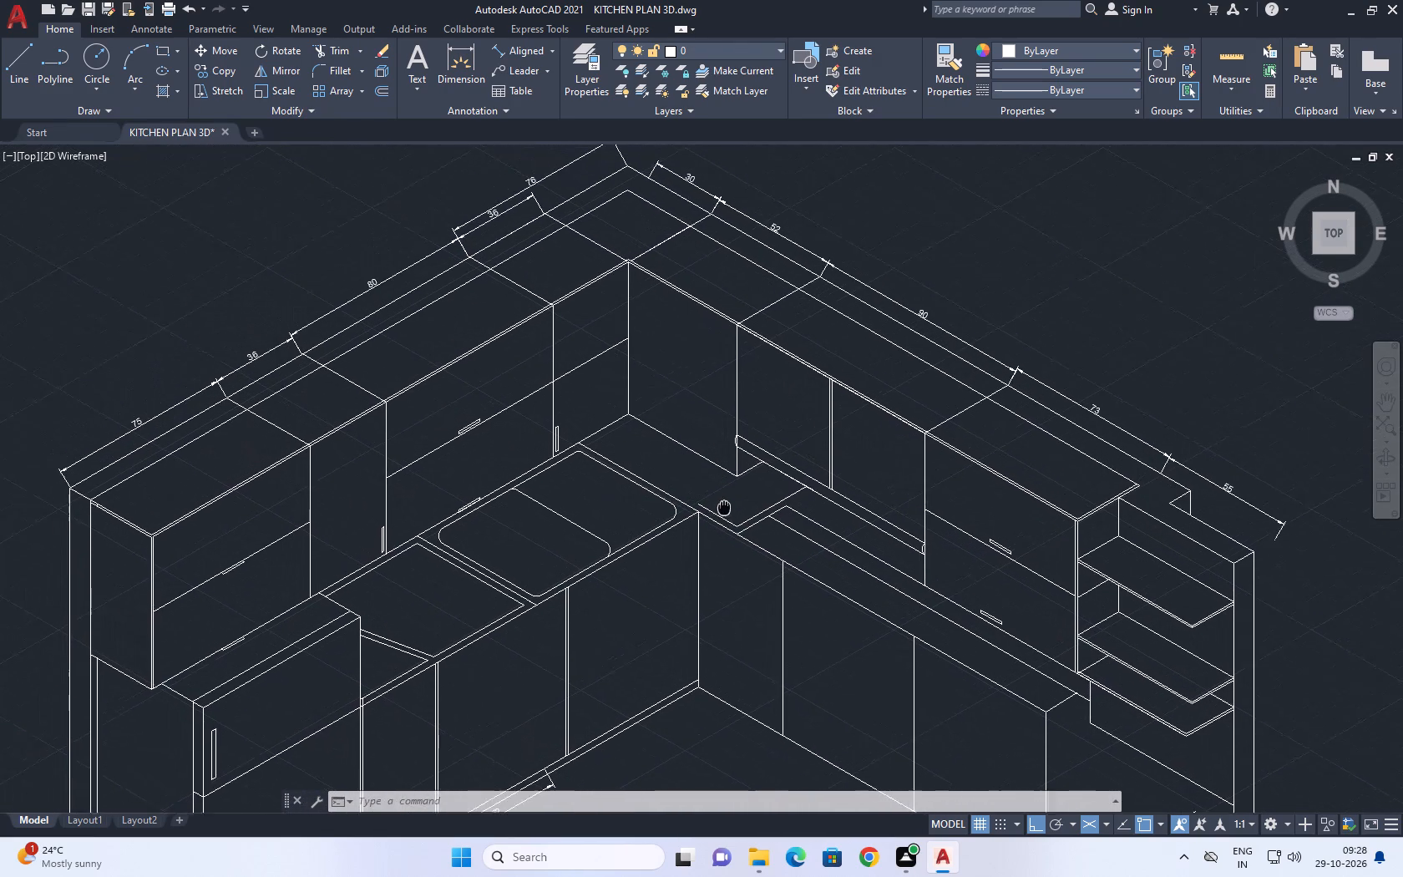
pyautogui.moveTo(727, 508); pyautogui.dragTo(798, 454, button='middle')
pyautogui.scroll(1, 838, 494)
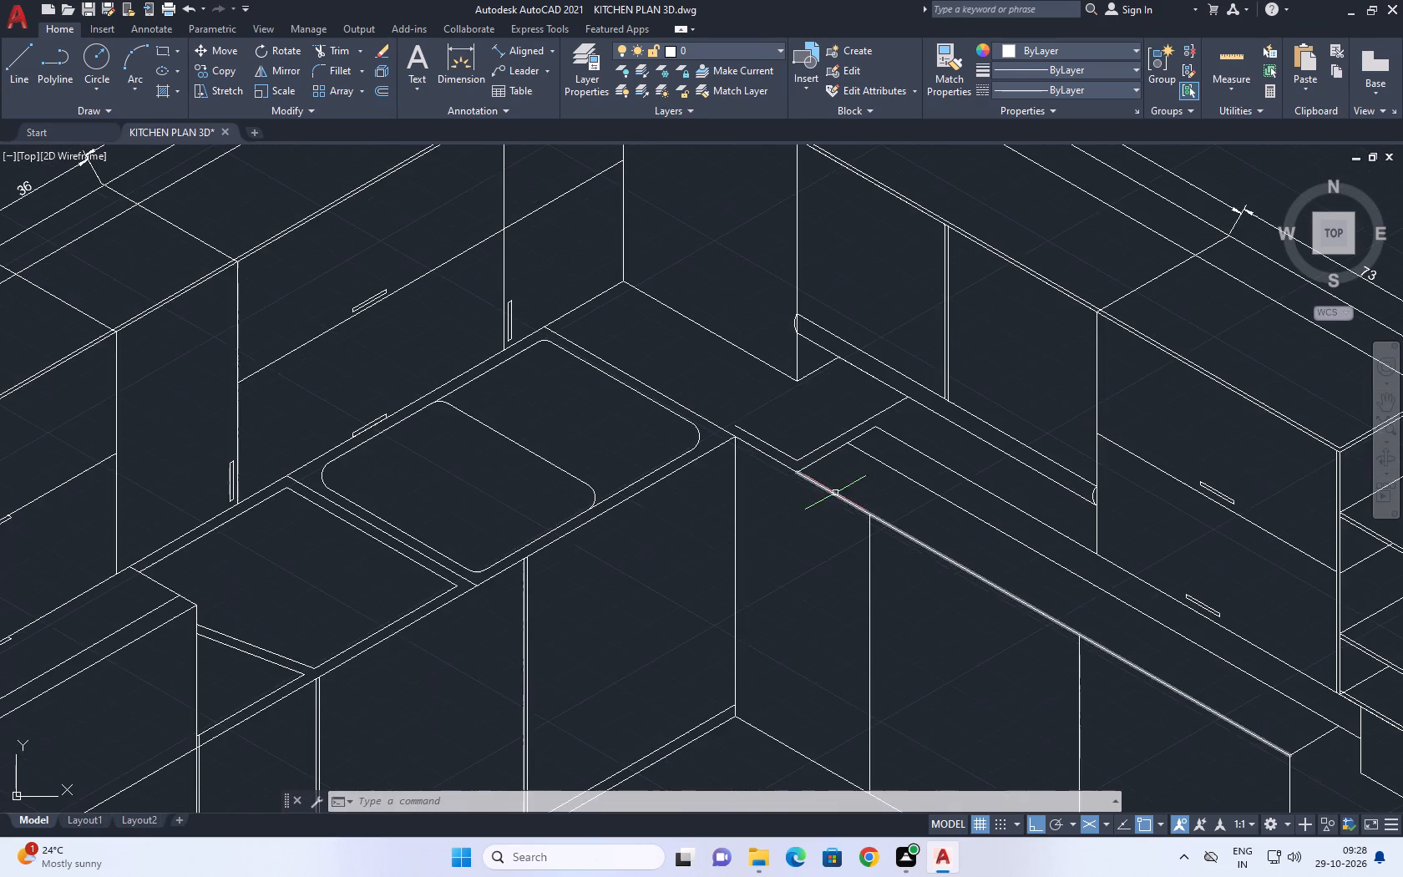
pyautogui.scroll(1, 804, 477)
pyautogui.click(828, 461)
pyautogui.click(810, 424)
pyautogui.moveTo(865, 442); pyautogui.dragTo(813, 411, button='middle')
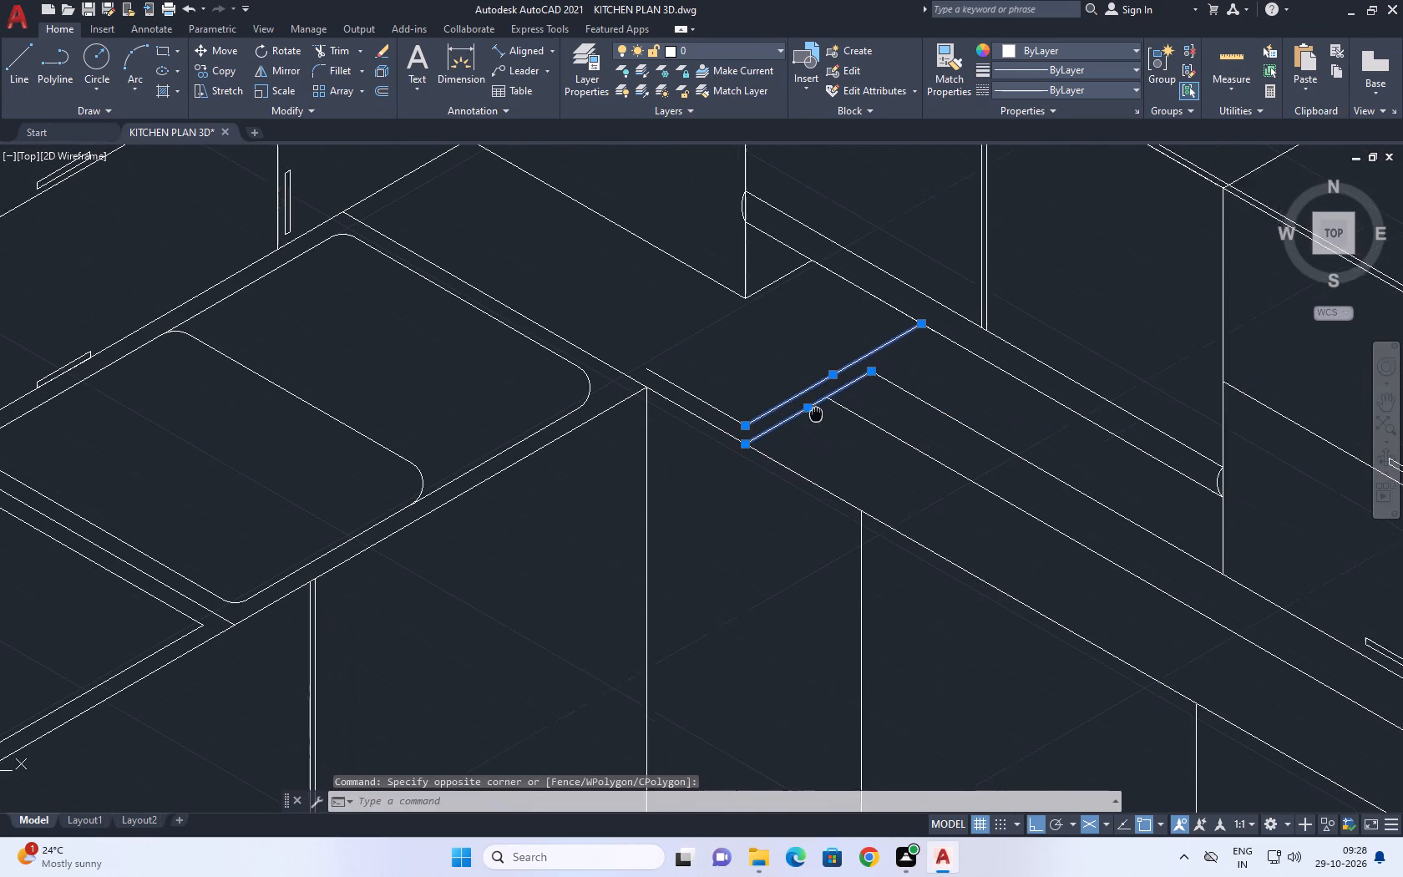
pyautogui.moveTo(813, 411); pyautogui.dragTo(810, 408, button='middle')
pyautogui.scroll(1, 810, 408)
pyautogui.press('m')
pyautogui.press('space')
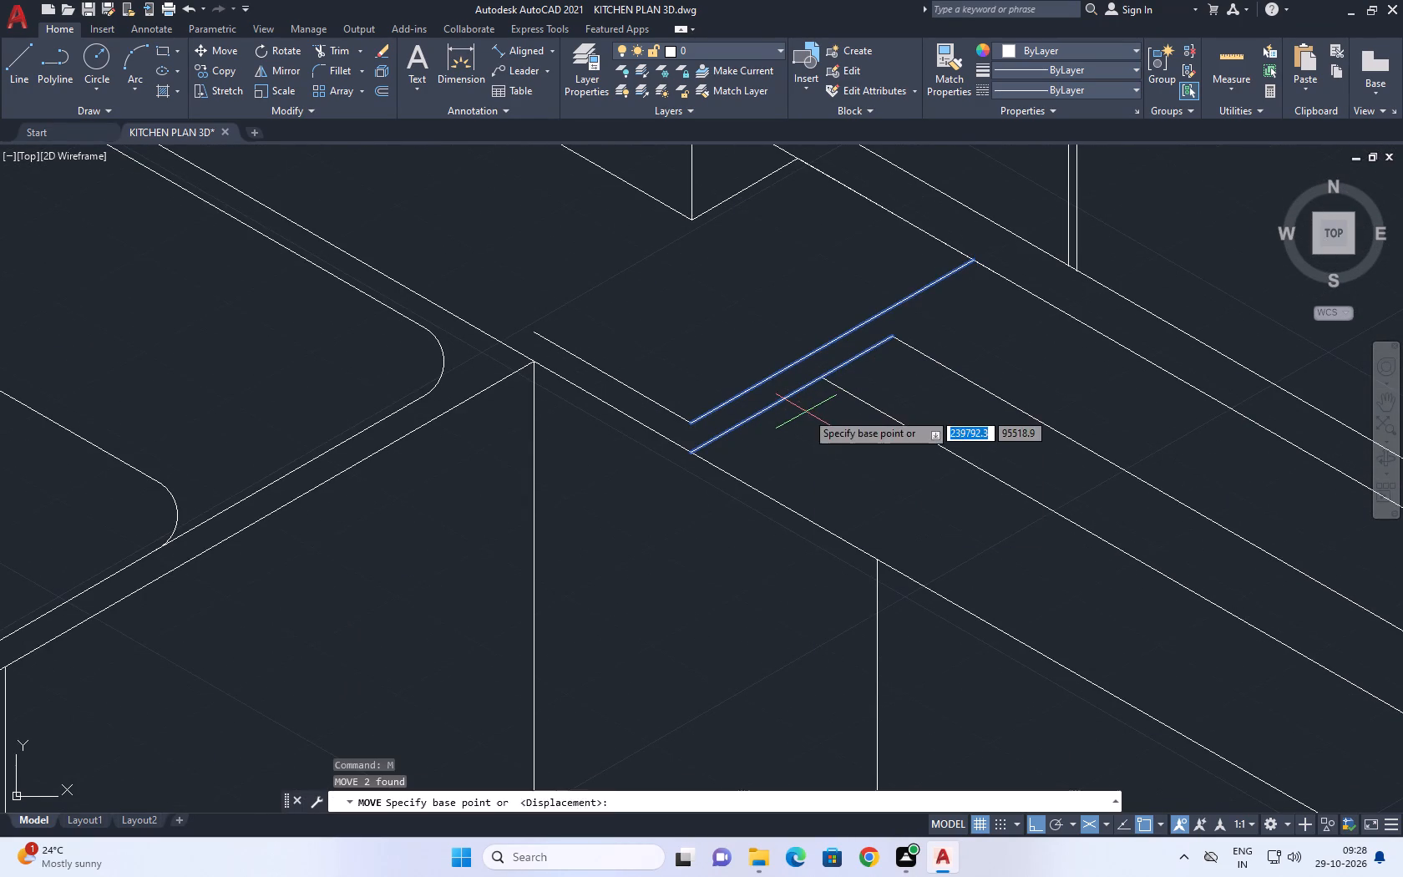
pyautogui.click(696, 450)
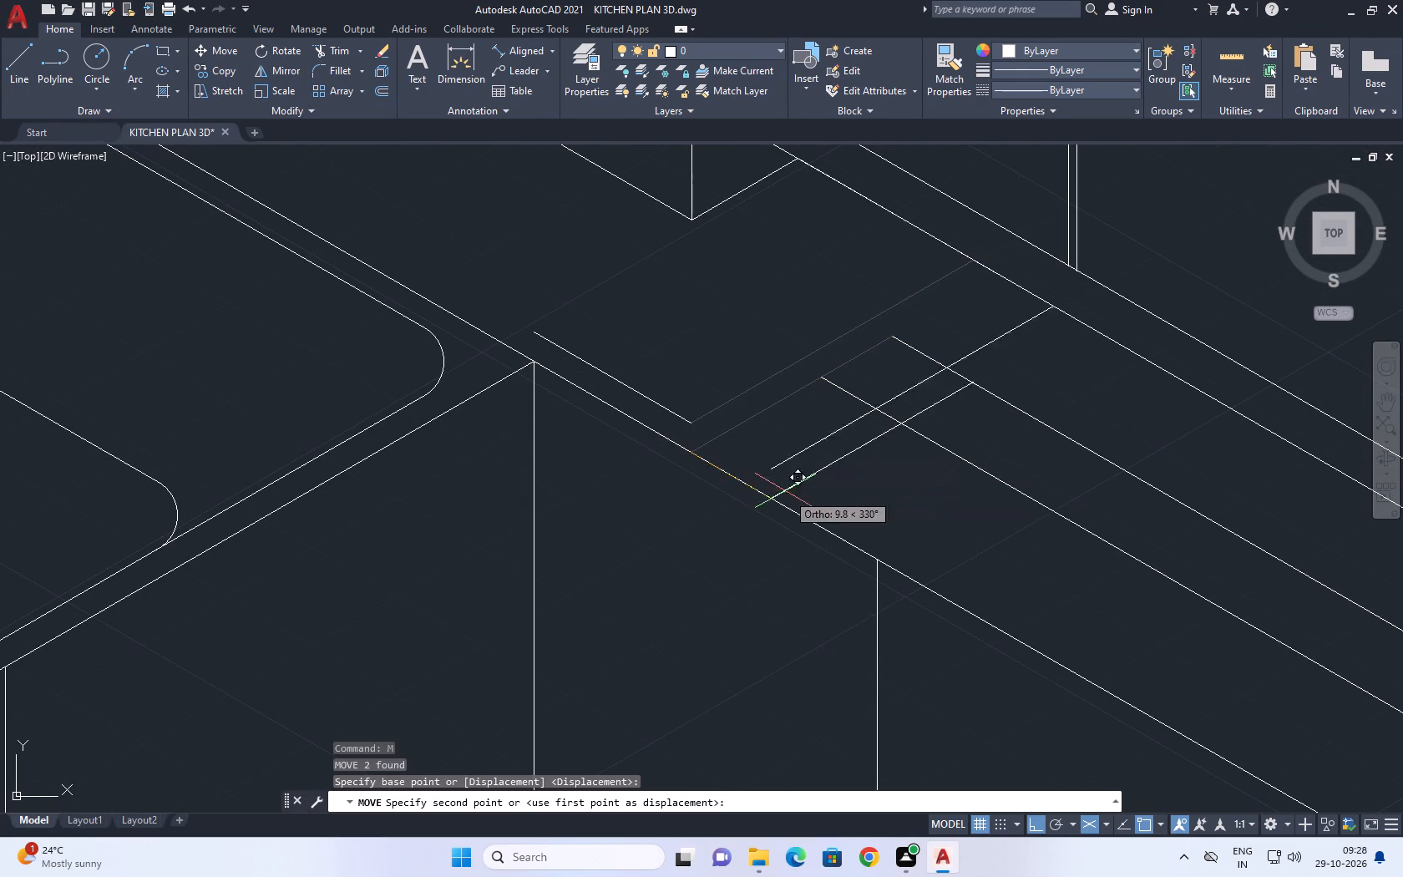
pyautogui.click(879, 560)
# Extend the short upper countertop line at the inner corner to meet the relocated slanted line at the first divider.
pyautogui.scroll(-2, 824, 417)
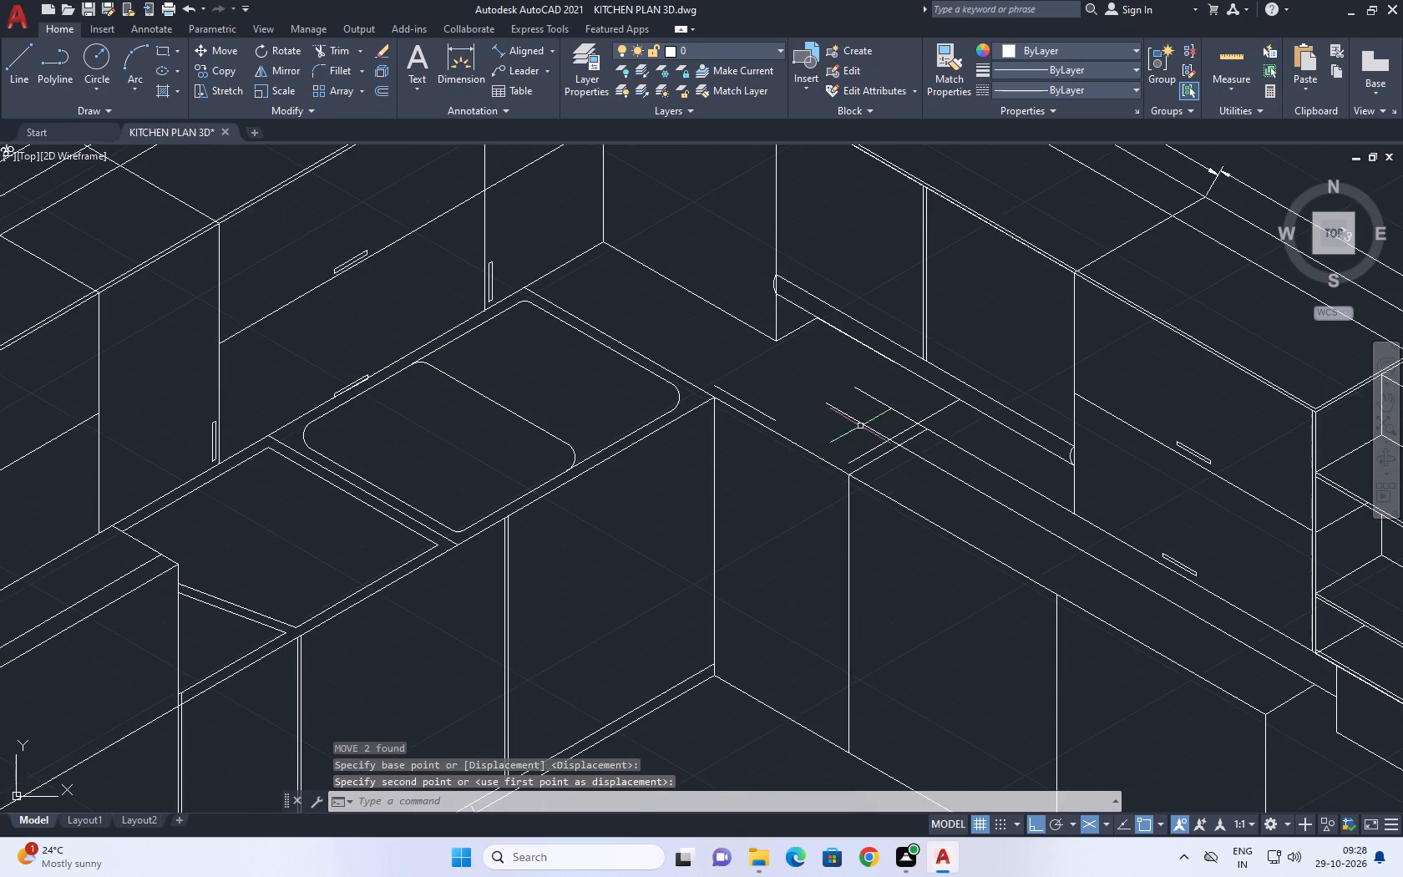
pyautogui.moveTo(885, 377); pyautogui.dragTo(894, 398, button='middle')
pyautogui.press('w')
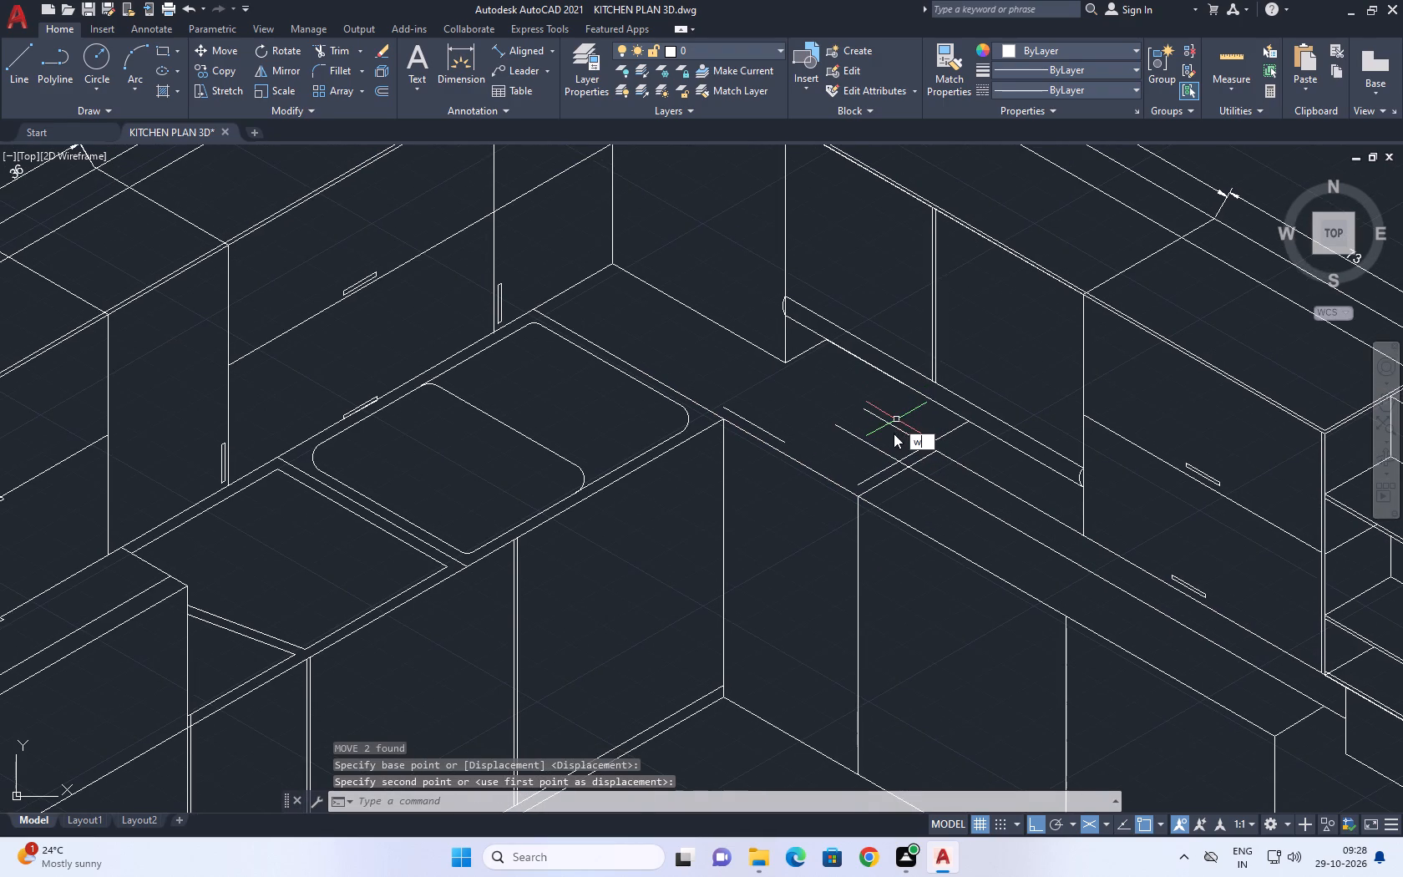
pyautogui.press('Escape')
pyautogui.press('e')
pyautogui.press('x')
pyautogui.press('space')
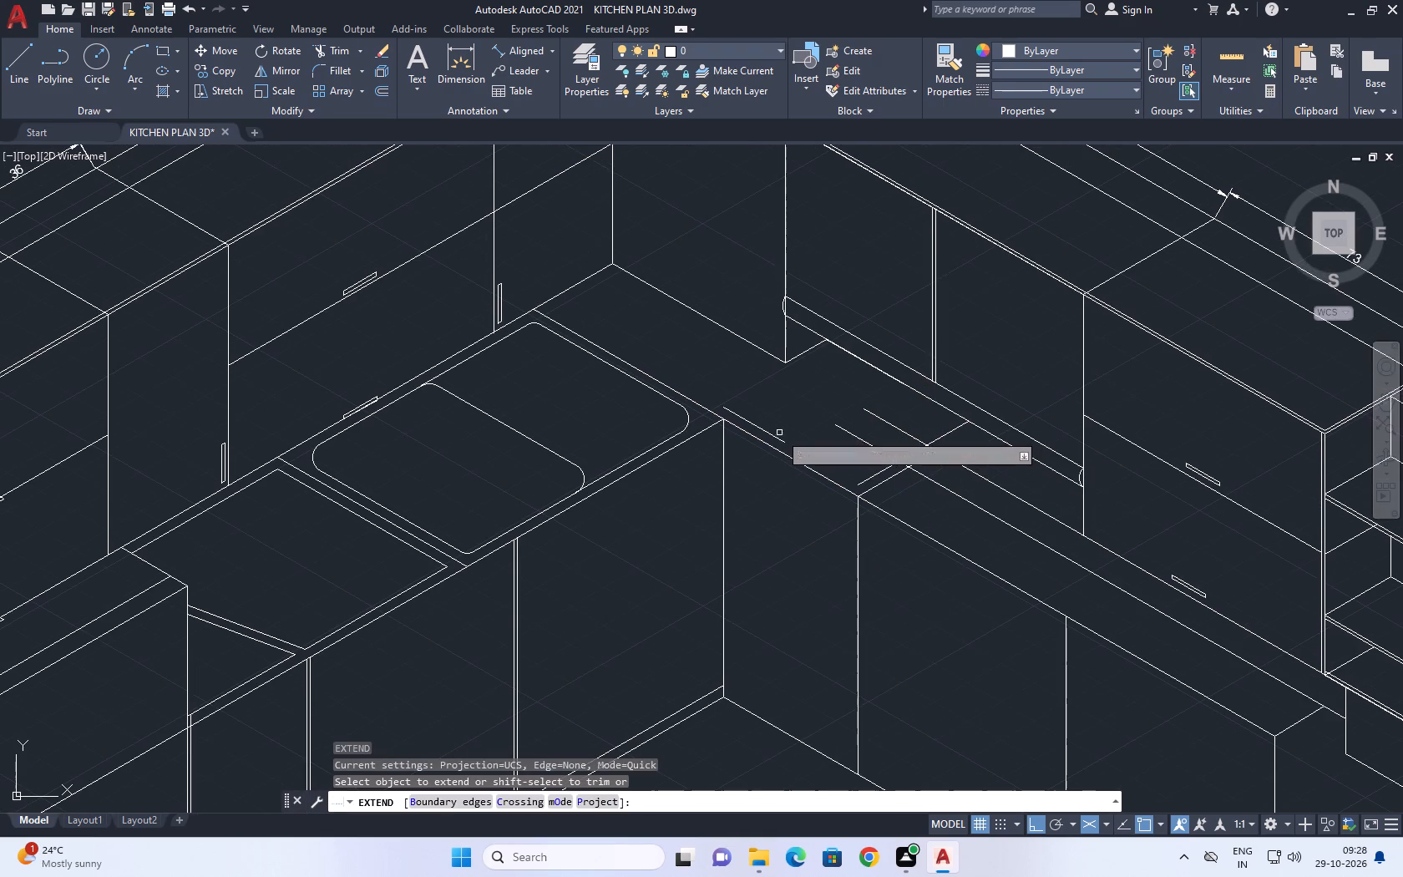
pyautogui.click(777, 441)
pyautogui.press('Escape')
# Trim the overhanging ends of the relocated slanted lines and the two long countertop lines so they meet in clean corners.
pyautogui.press('t')
pyautogui.press('r')
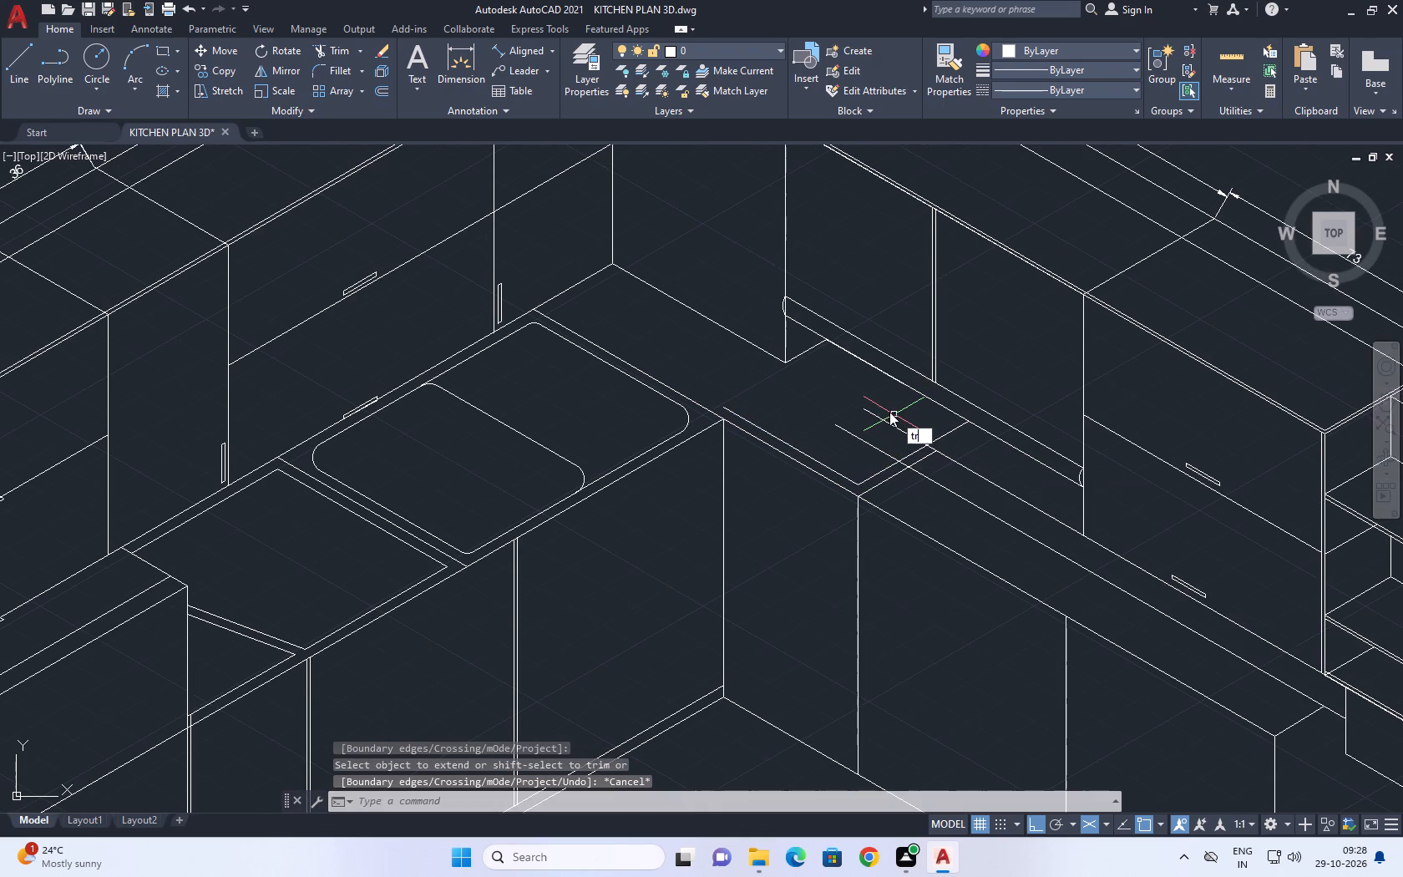
pyautogui.press('space')
pyautogui.moveTo(854, 451); pyautogui.dragTo(869, 443)
pyautogui.click(912, 418)
pyautogui.click(950, 431)
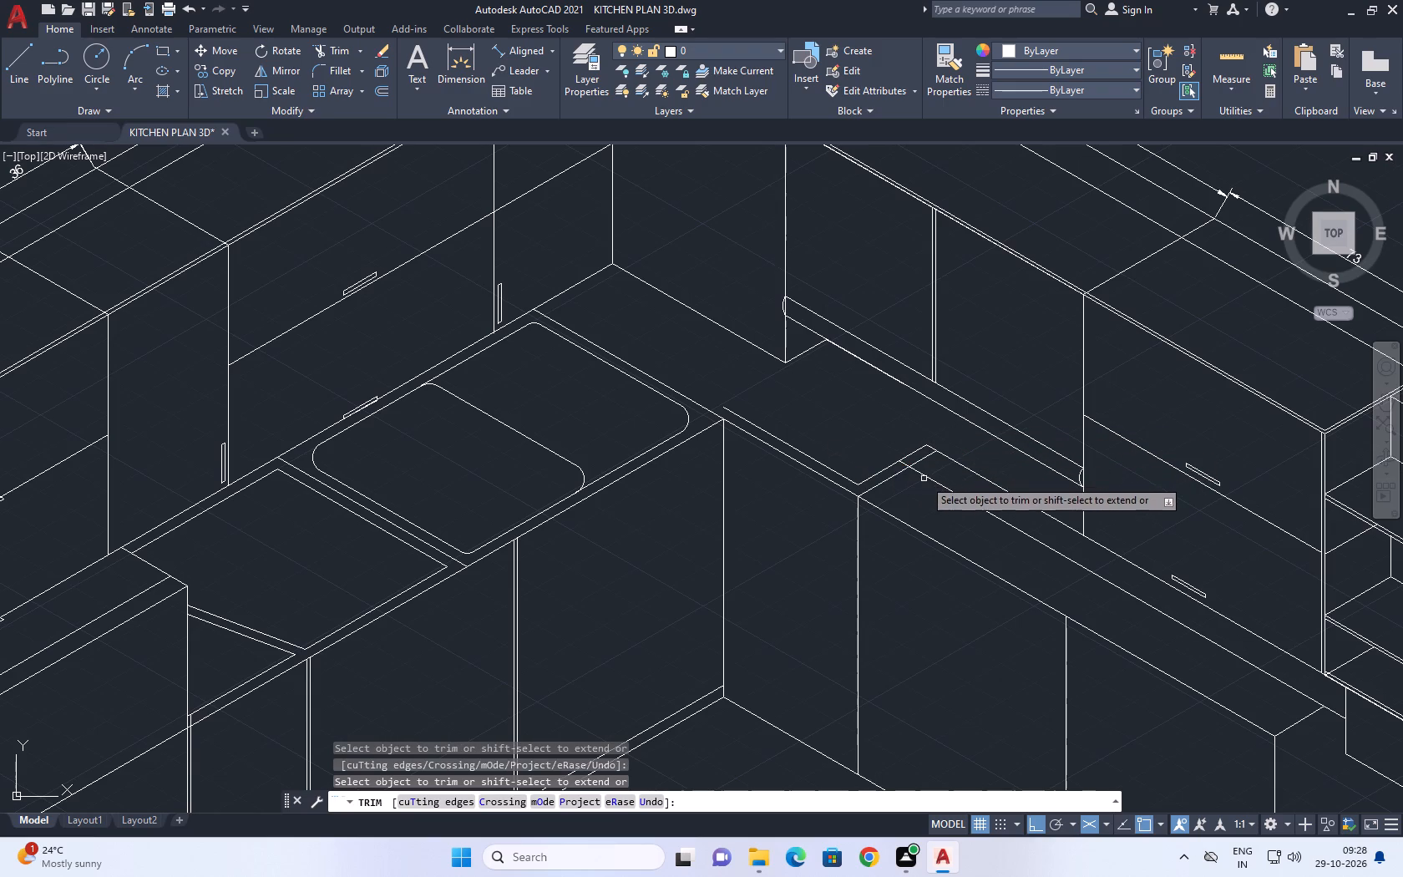
pyautogui.scroll(2, 908, 470)
pyautogui.click(934, 450)
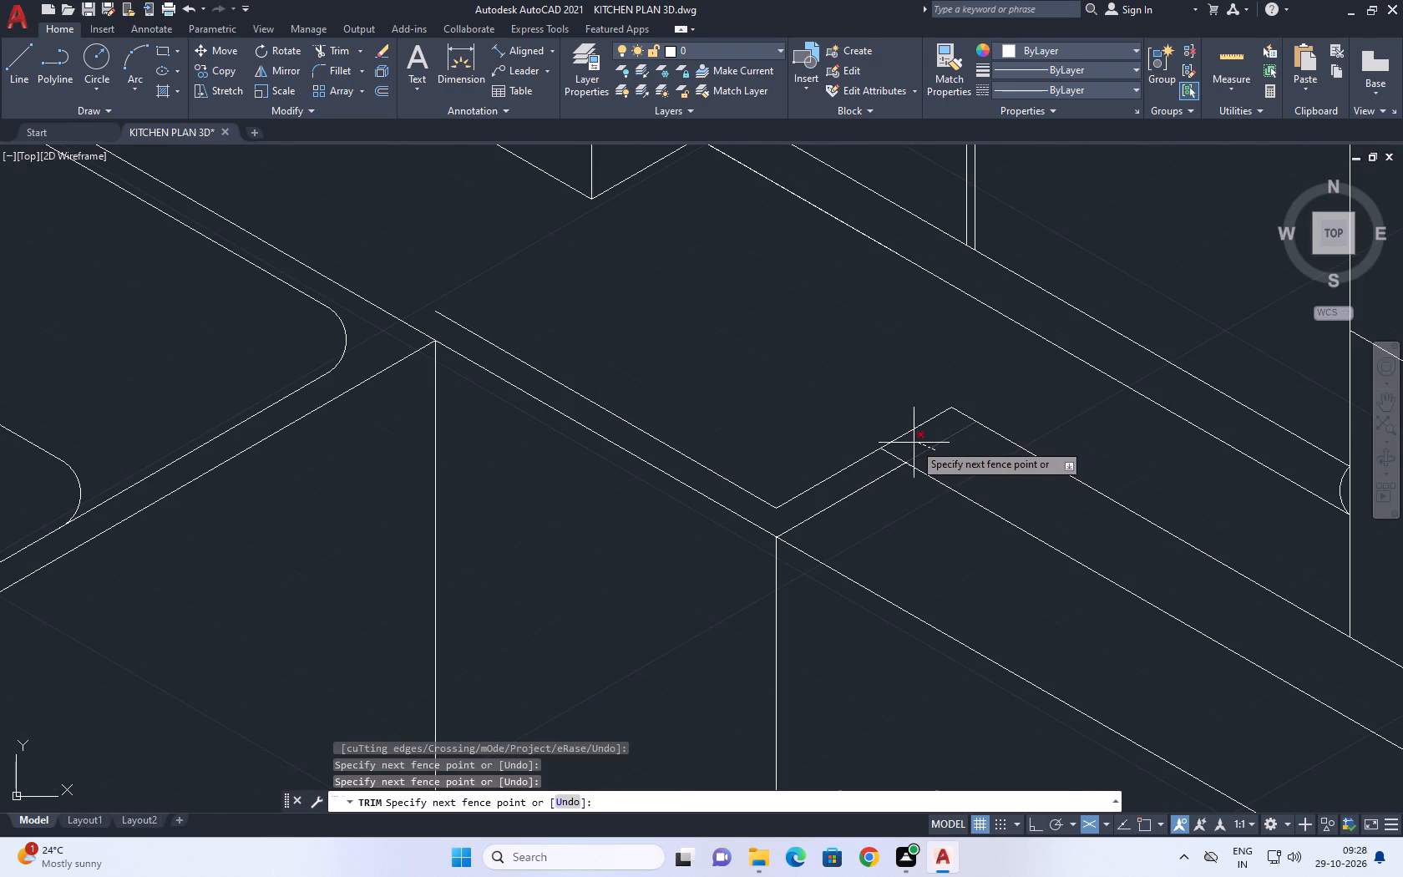
pyautogui.click(957, 451)
pyautogui.click(896, 457)
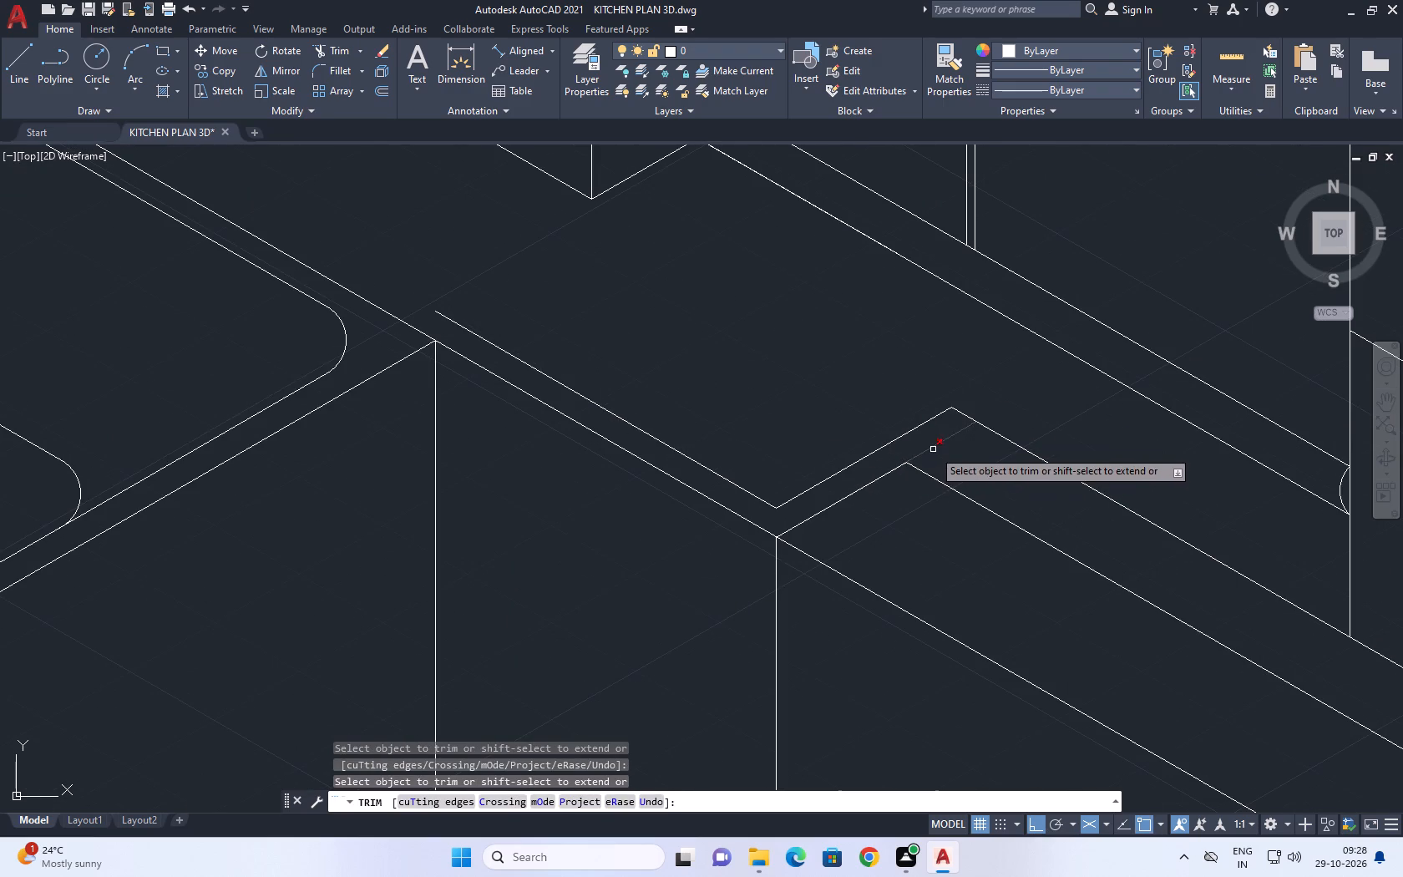
pyautogui.click(933, 449)
pyautogui.rightClick(837, 313)
pyautogui.click(884, 348)
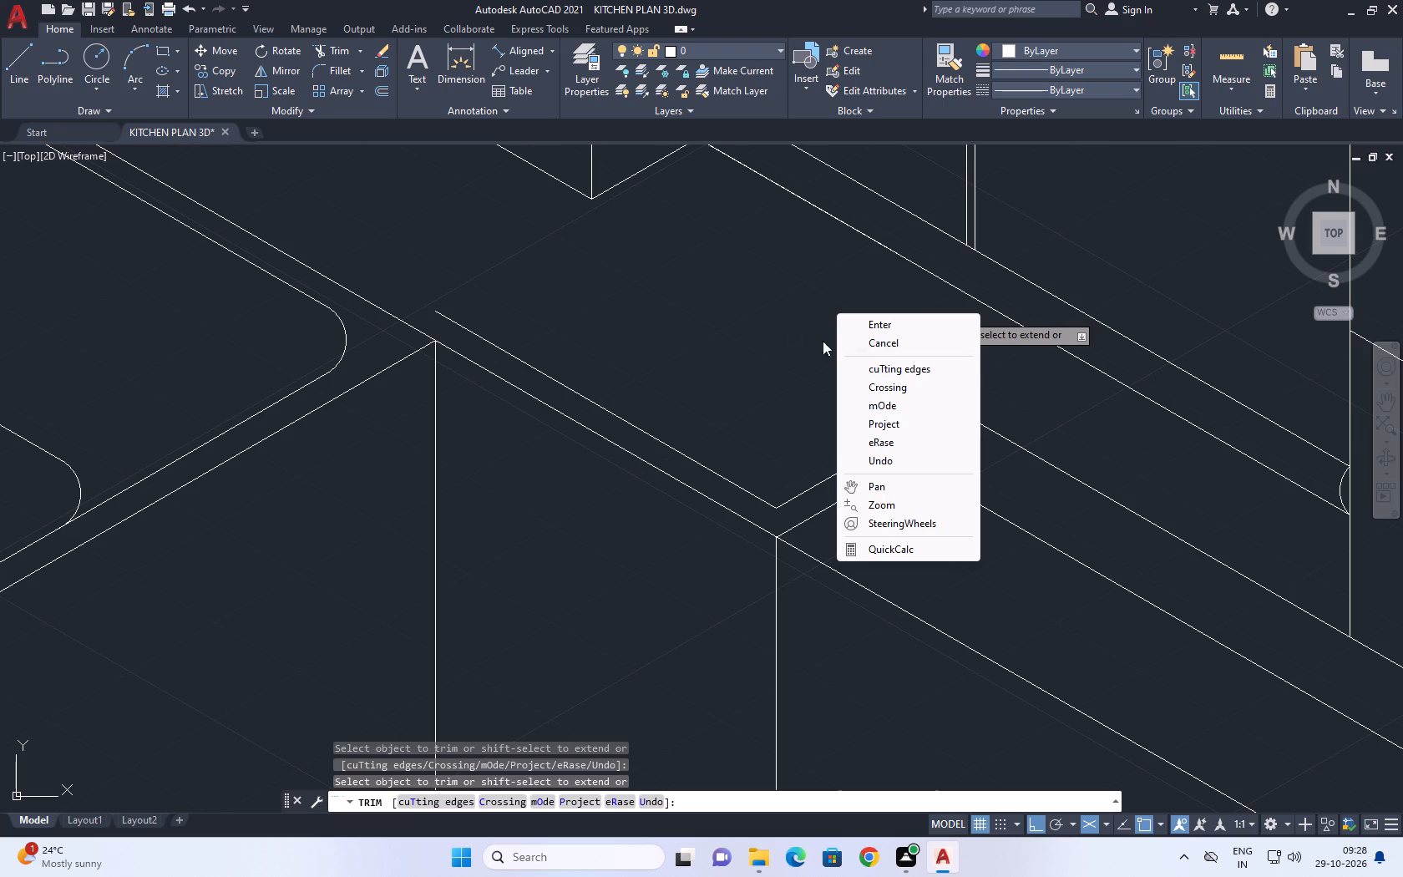
pyautogui.click(907, 345)
# Draw a short vertical line from the upper countertop line's free end down to the inner corner where the two runs meet.
pyautogui.moveTo(387, 249); pyautogui.dragTo(591, 389, button='middle')
pyautogui.scroll(-1, 606, 394)
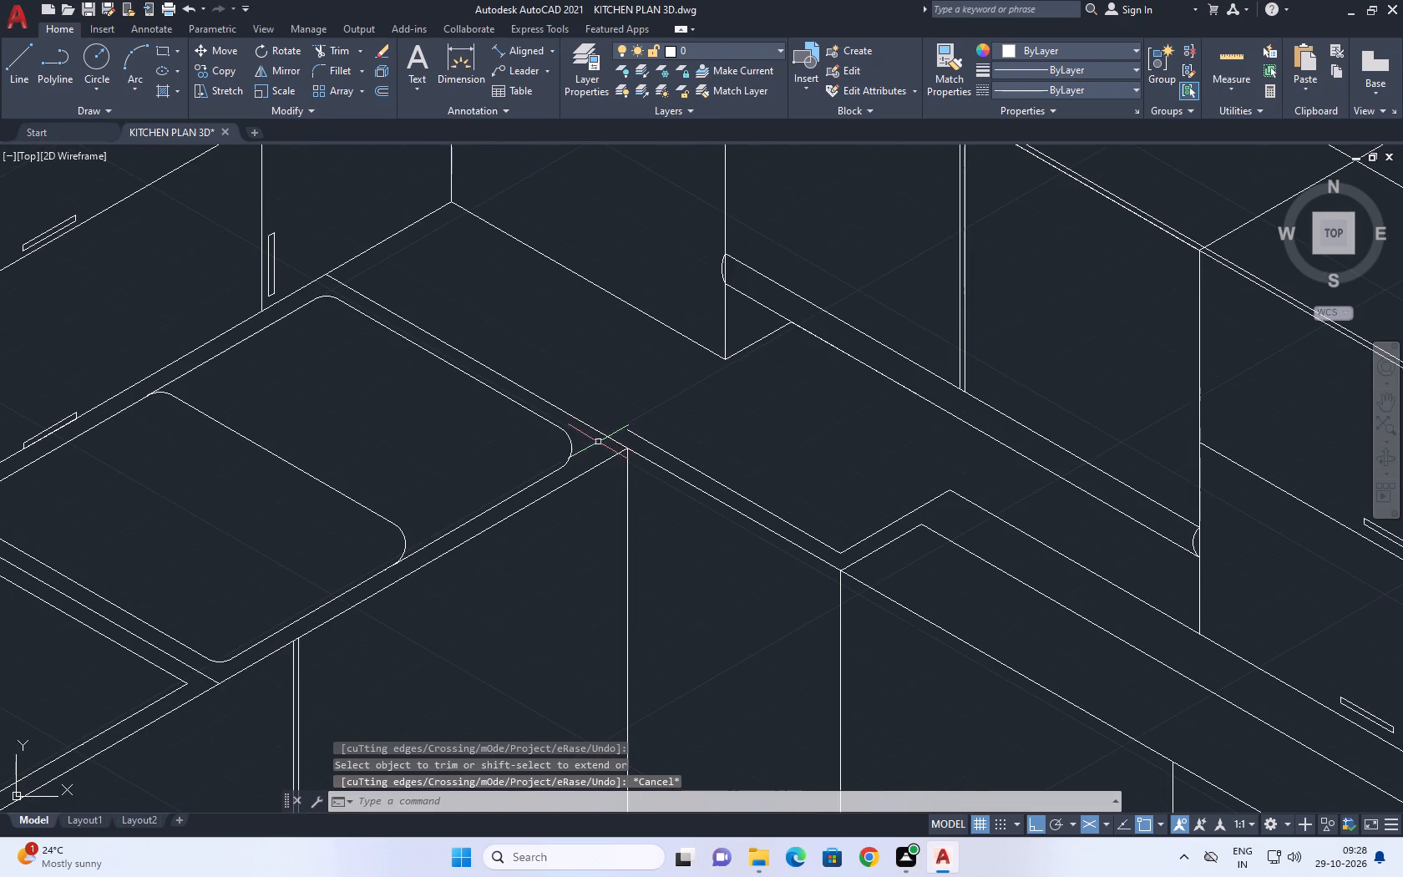
pyautogui.click(7, 70)
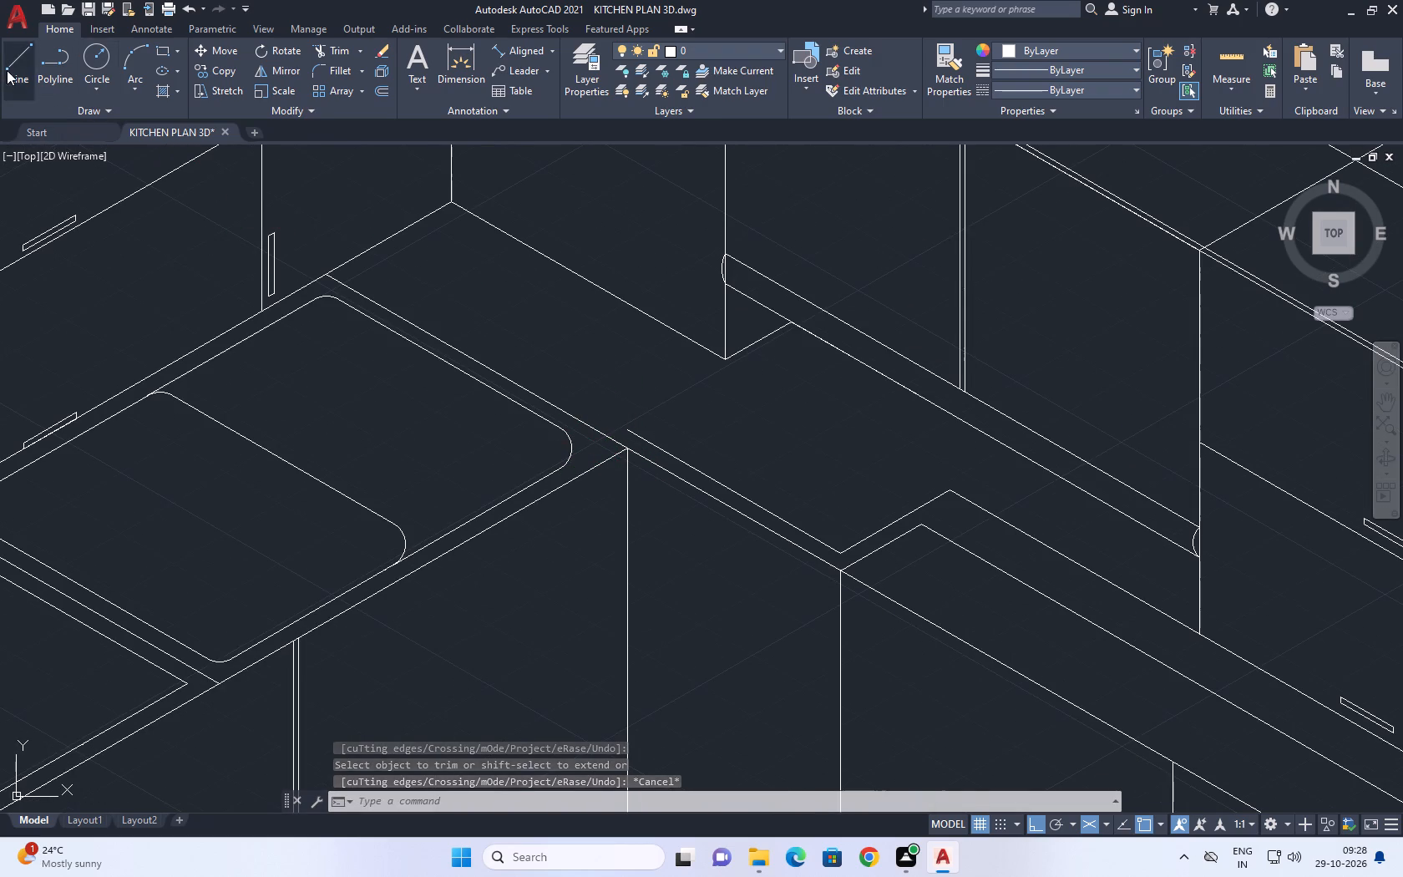
pyautogui.scroll(2, 615, 469)
pyautogui.click(637, 373)
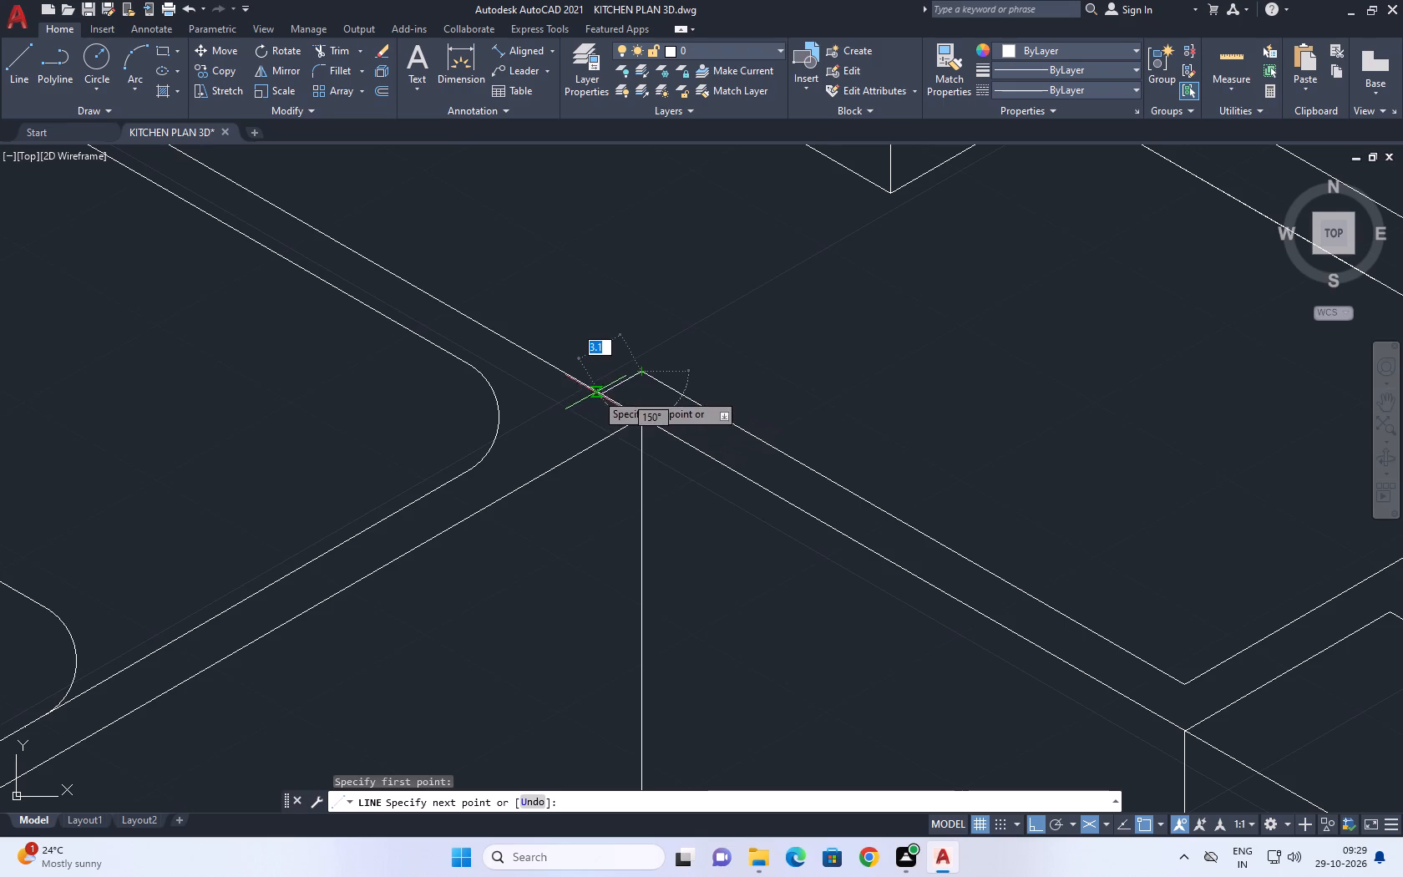
pyautogui.click(643, 421)
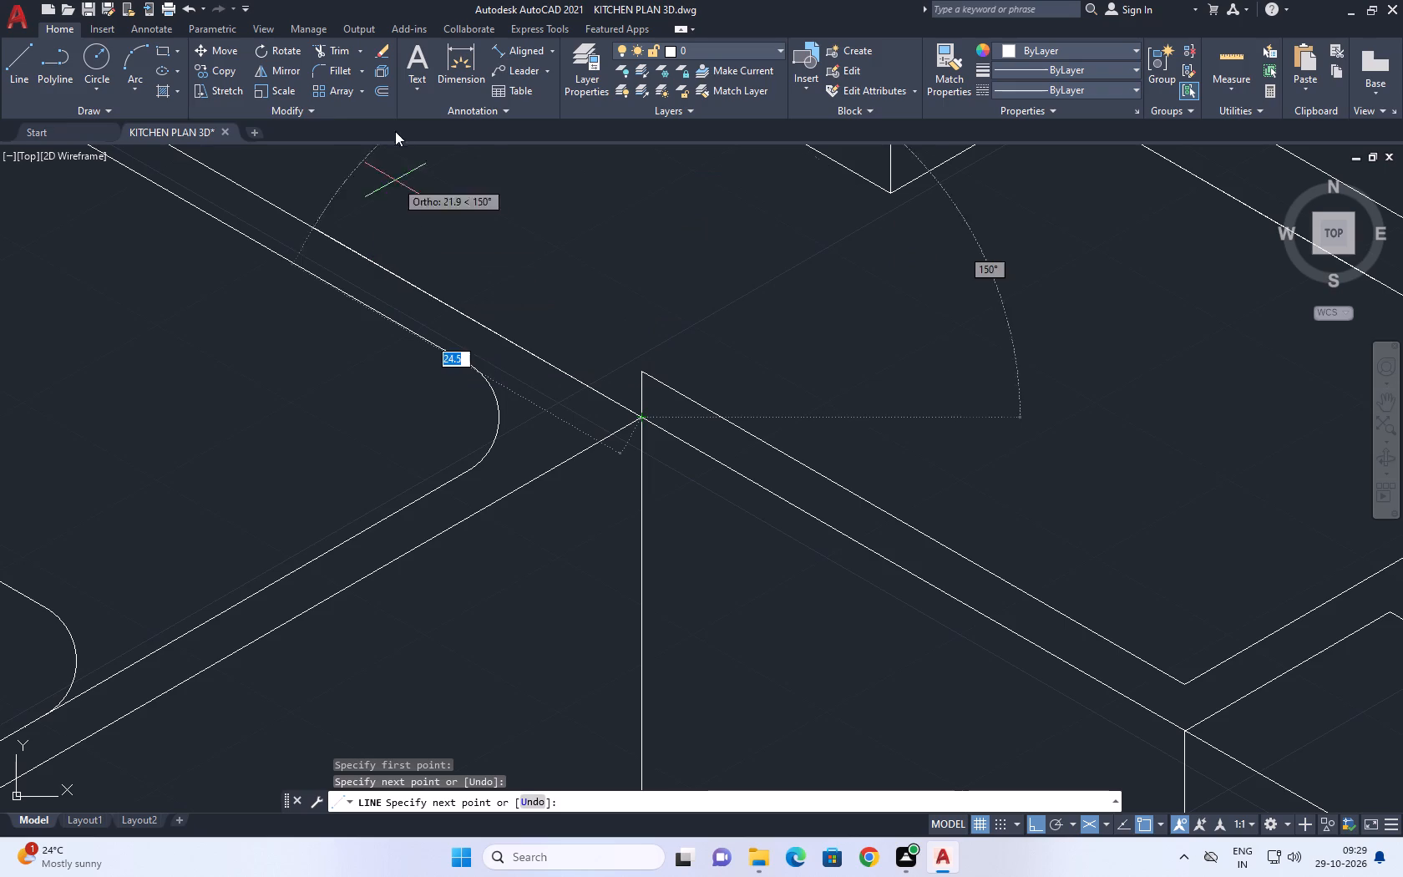
# Draw a line along the back of the countertop recess, from the short divider line's rear end to the base of the nearest wall-cabinet edge.
pyautogui.scroll(-1, 304, 104)
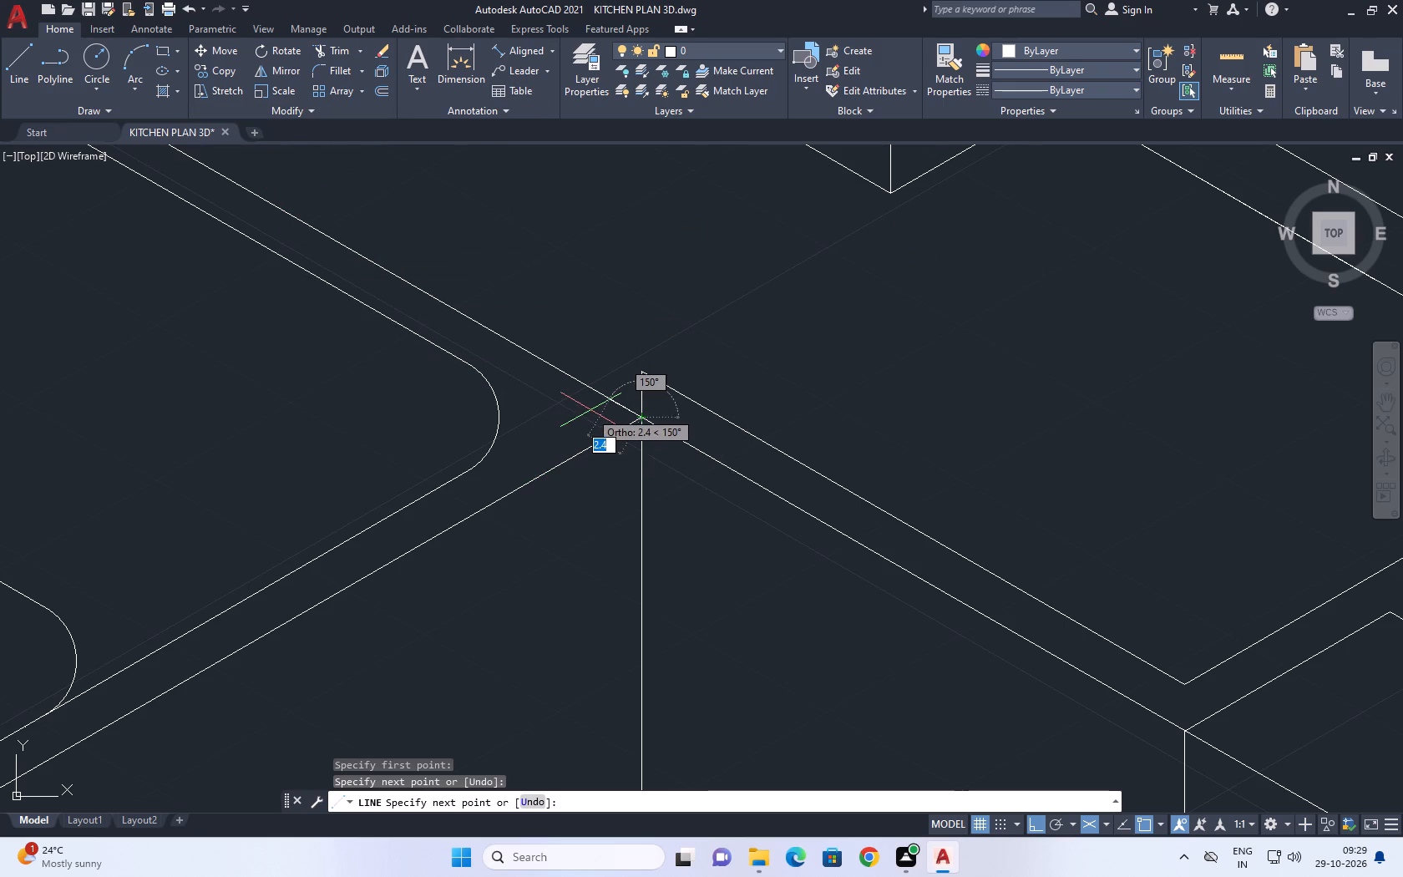
pyautogui.press('space')
pyautogui.scroll(-2, 545, 386)
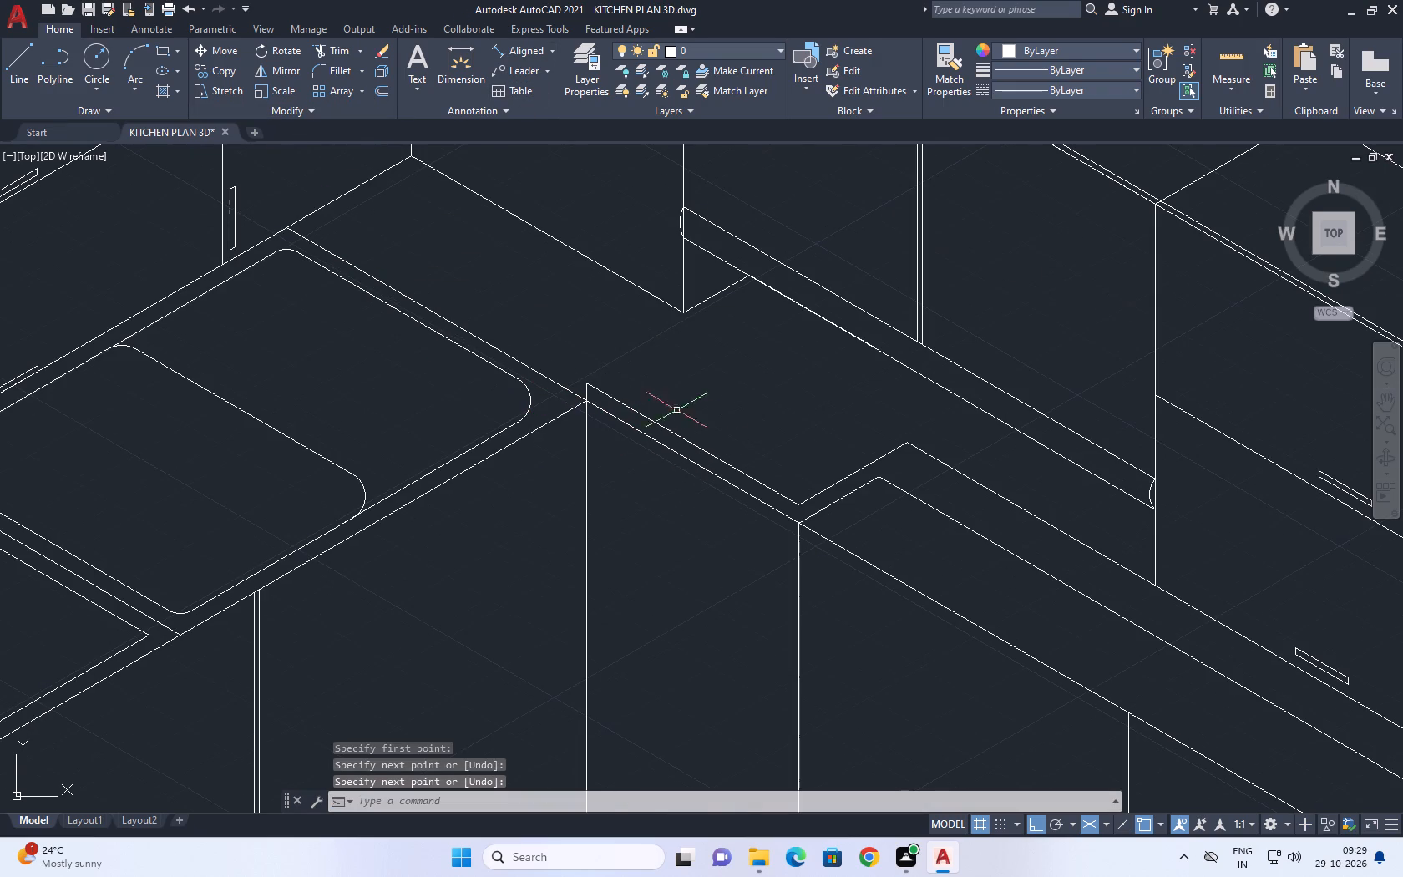
pyautogui.moveTo(739, 413); pyautogui.dragTo(661, 438, button='middle')
pyautogui.press('l')
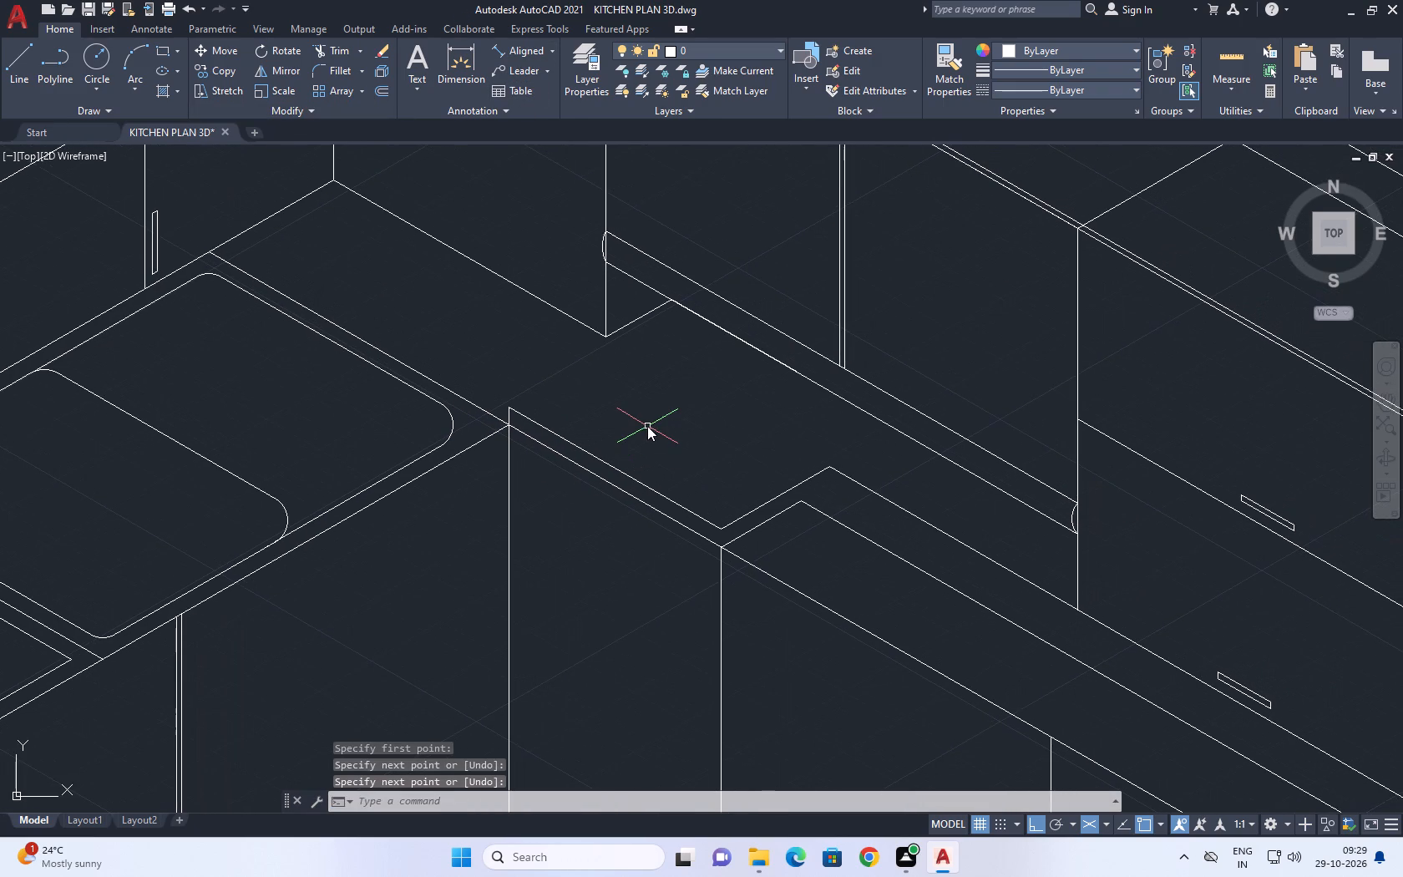
pyautogui.press('space')
pyautogui.moveTo(620, 352); pyautogui.dragTo(560, 385, button='middle')
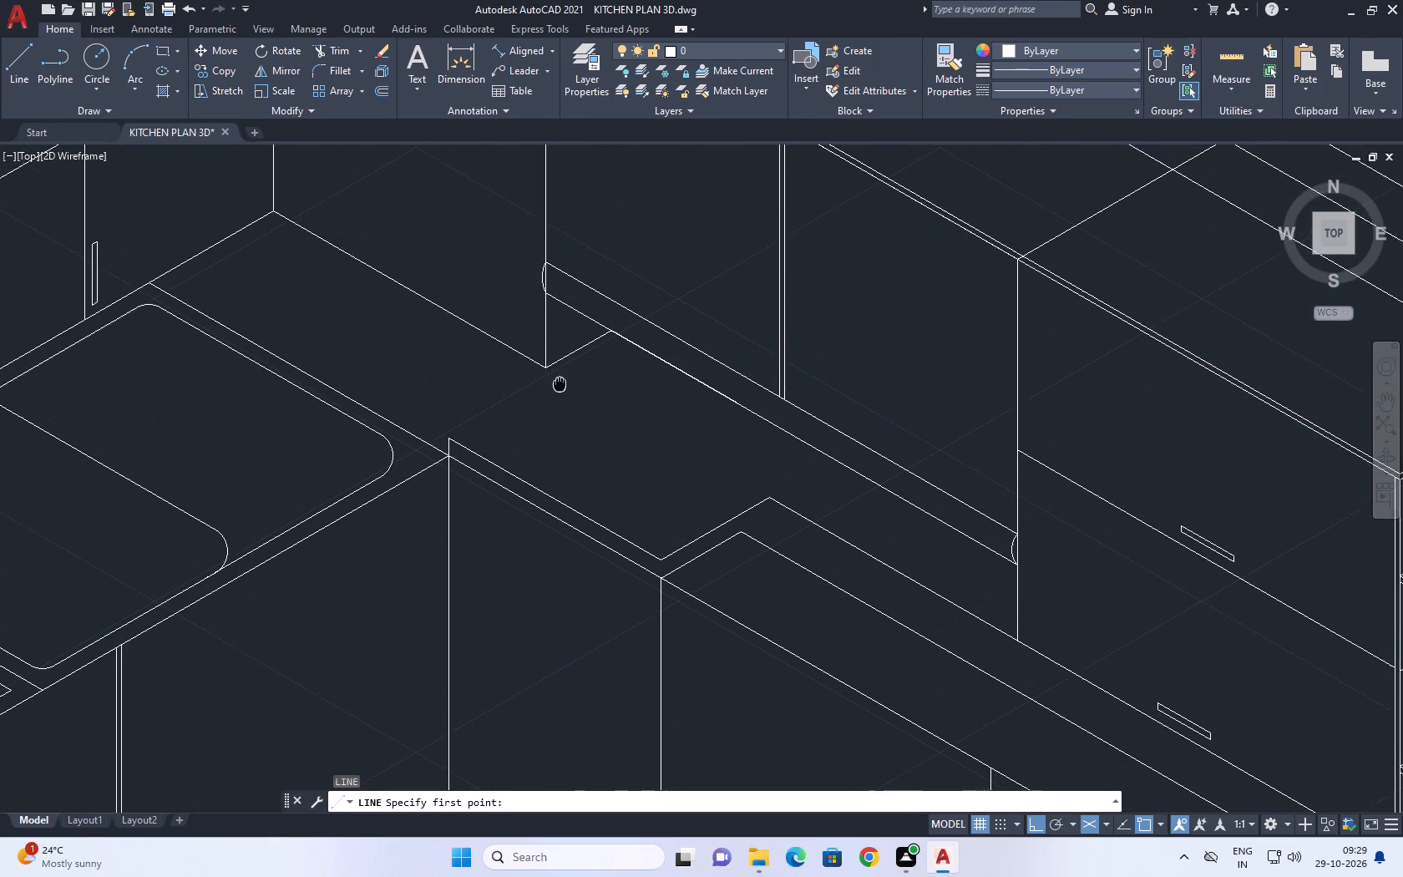
pyautogui.moveTo(560, 385); pyautogui.dragTo(560, 390, button='middle')
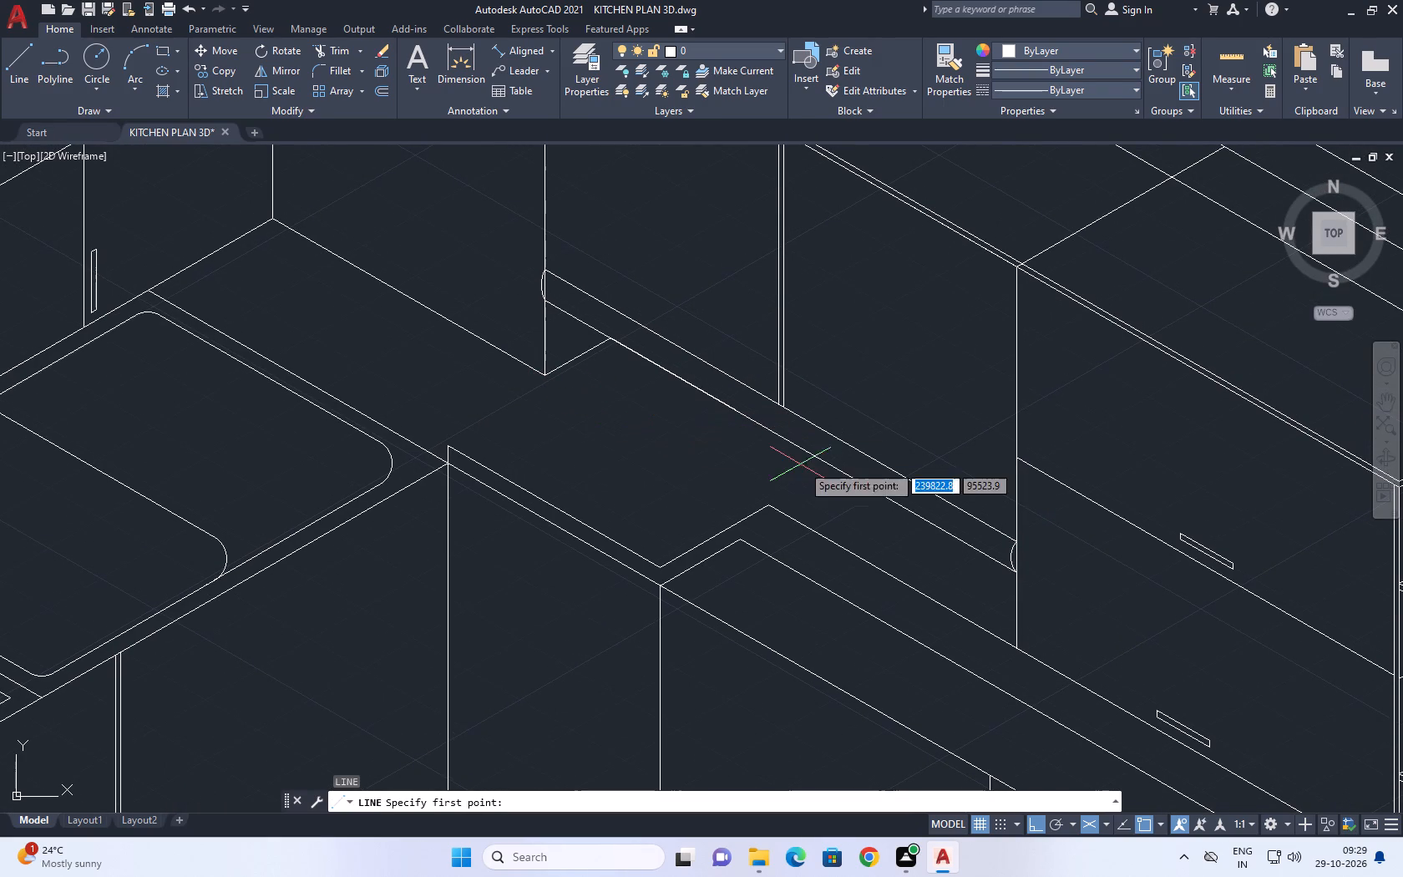
pyautogui.click(767, 504)
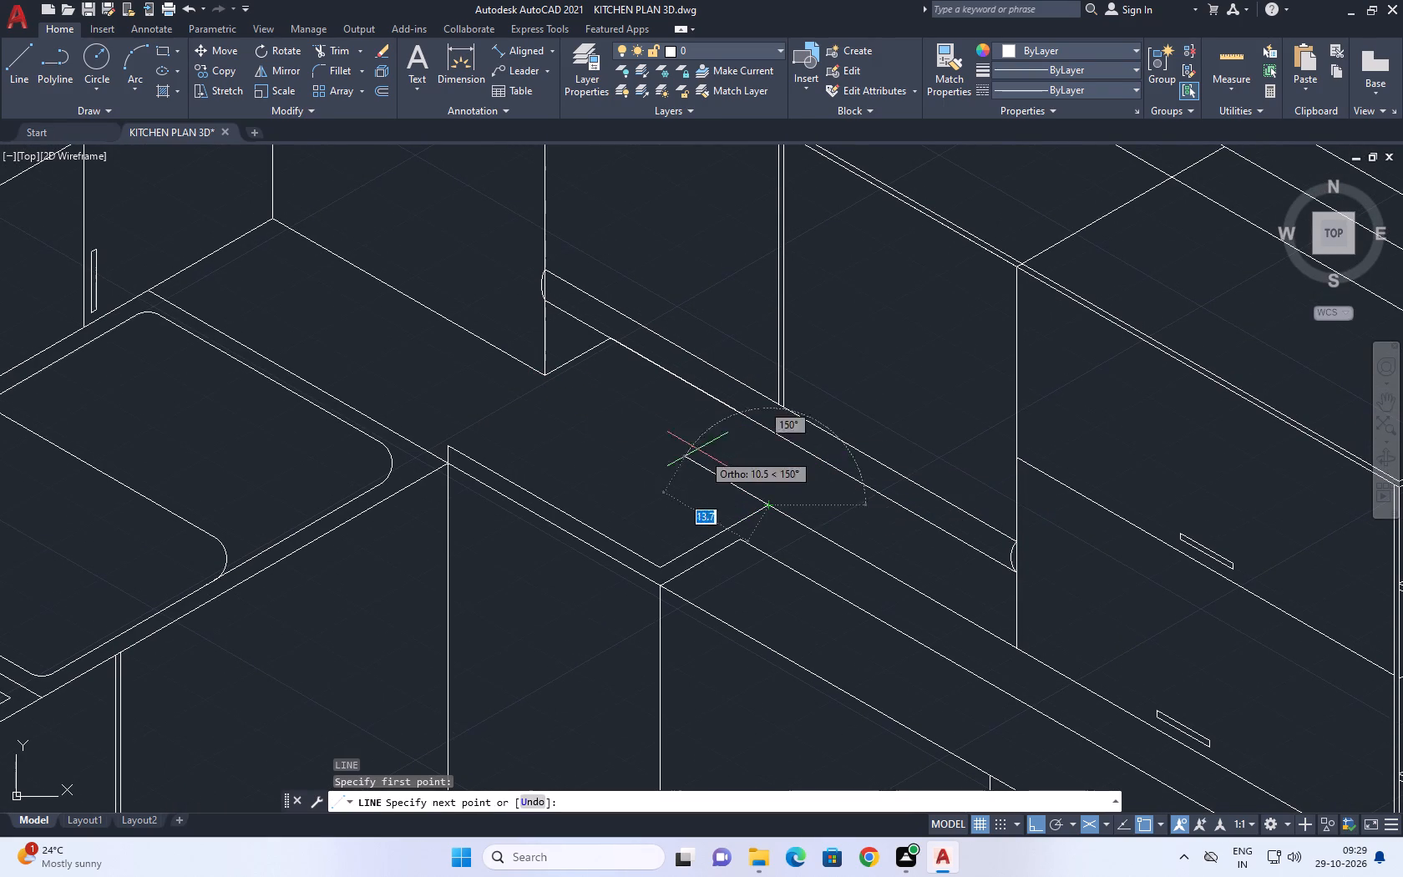
pyautogui.scroll(1, 549, 378)
pyautogui.click(548, 378)
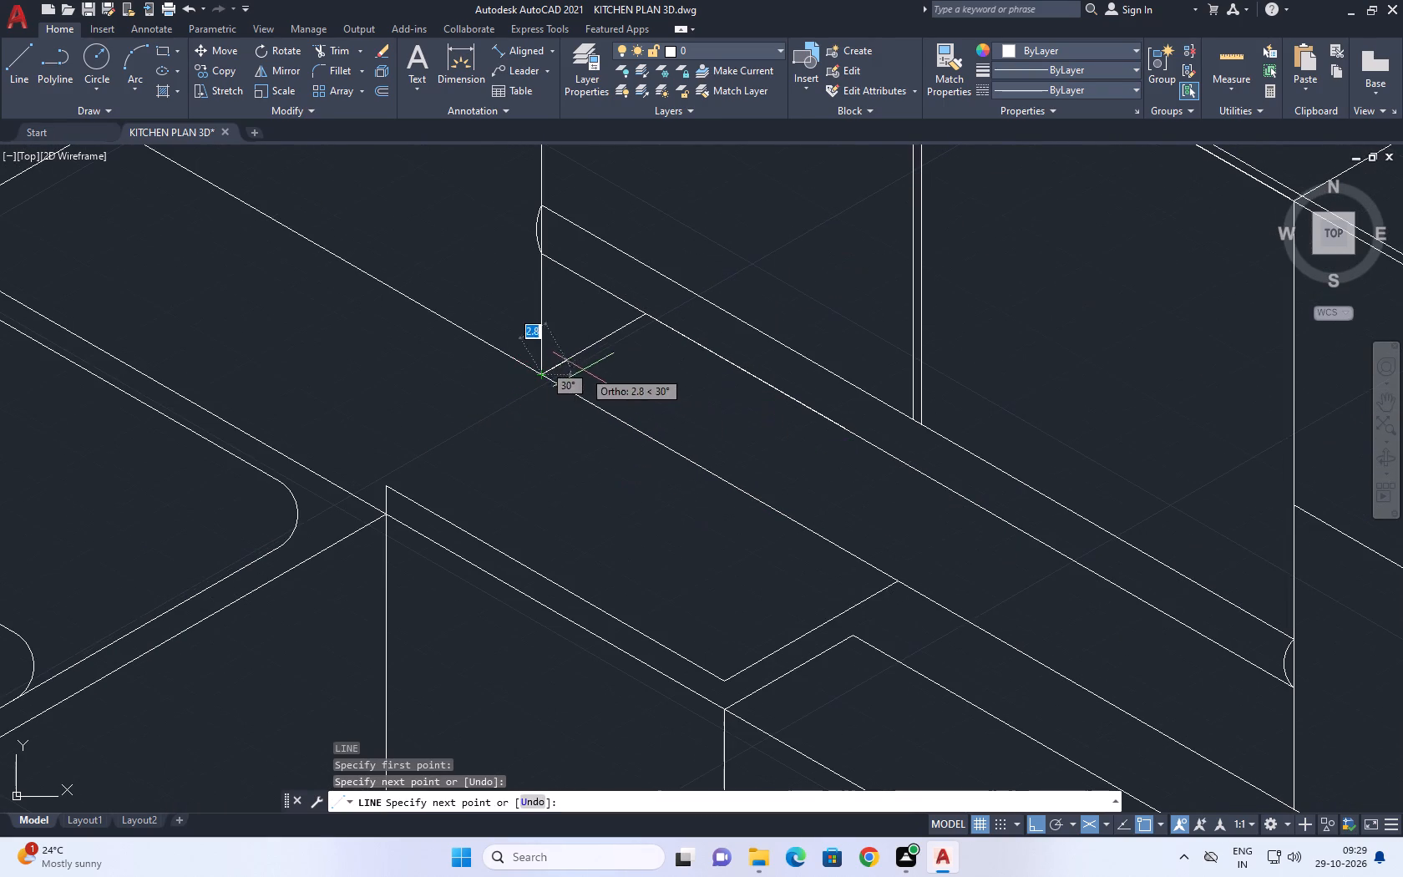
pyautogui.moveTo(585, 368); pyautogui.dragTo(588, 375, button='right')
pyautogui.click(671, 418)
# Trim the long rear countertop line between the new recess corner and the vertical edge of the tall wall cabinet.
pyautogui.scroll(-2, 623, 400)
pyautogui.moveTo(656, 340); pyautogui.dragTo(622, 296, button='middle')
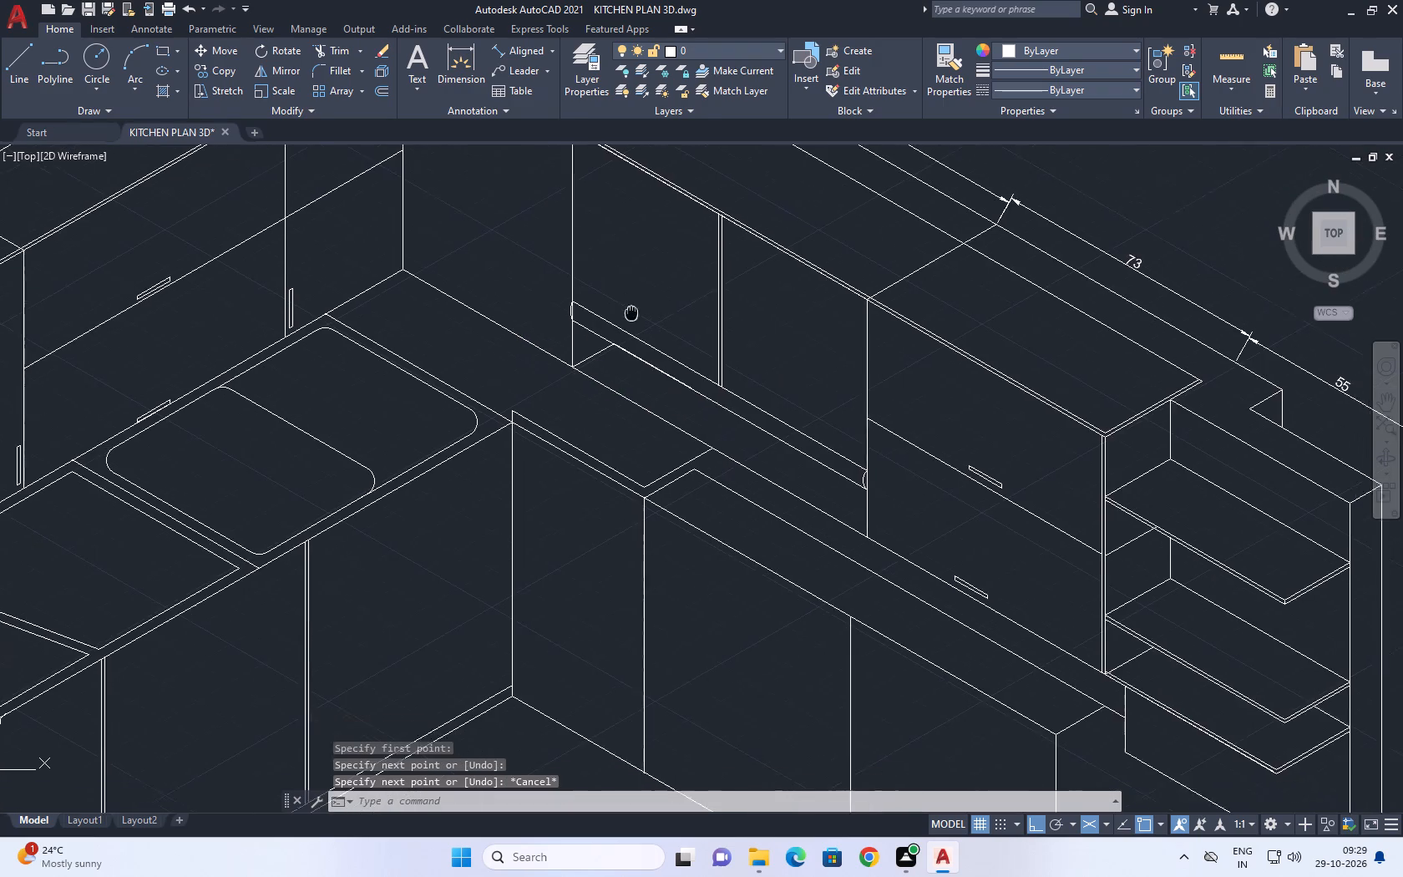
pyautogui.moveTo(622, 296); pyautogui.dragTo(565, 216, button='middle')
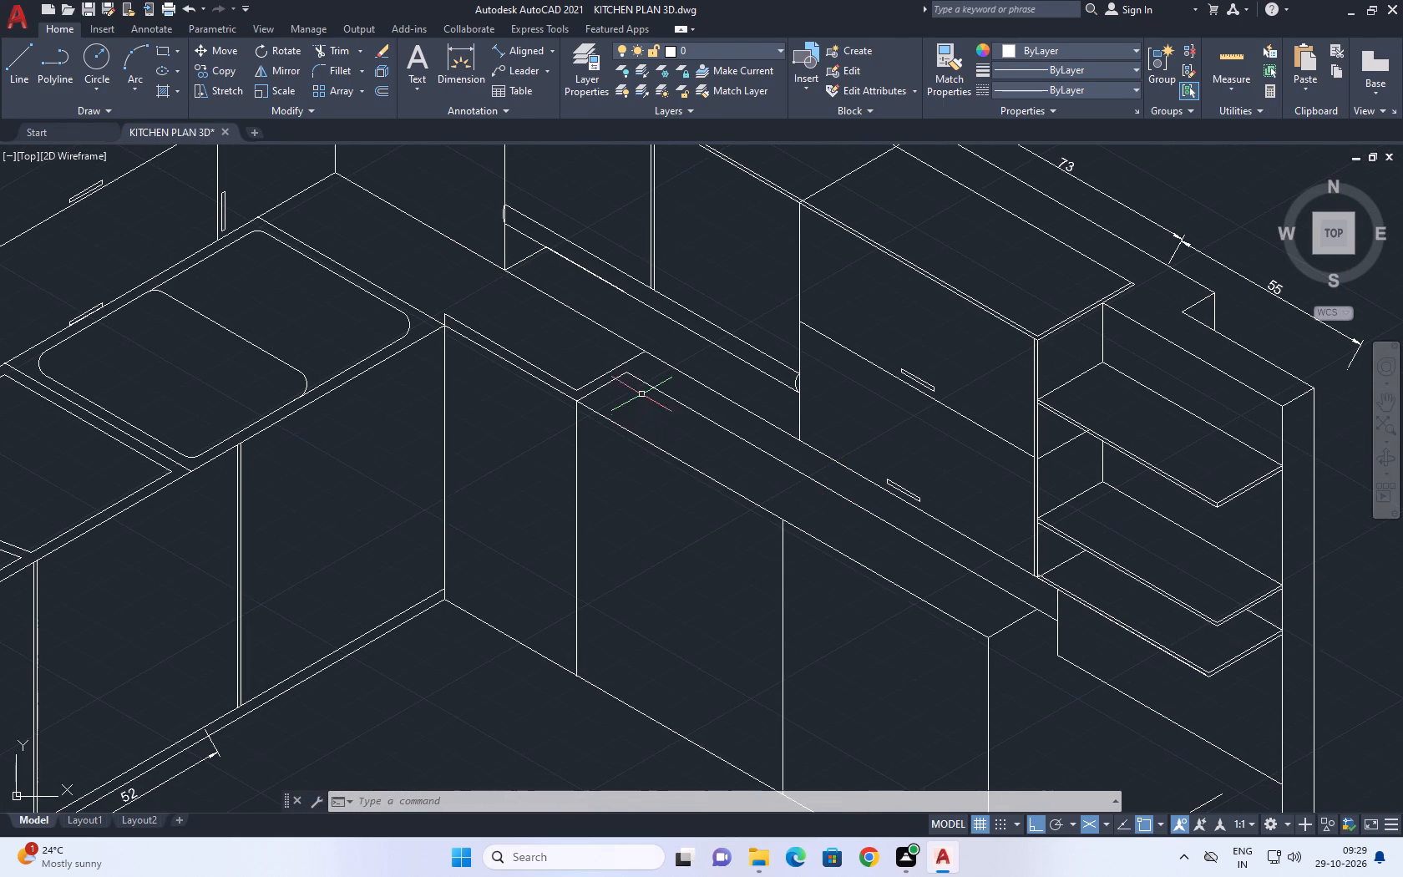
pyautogui.moveTo(643, 388); pyautogui.dragTo(611, 465, button='middle')
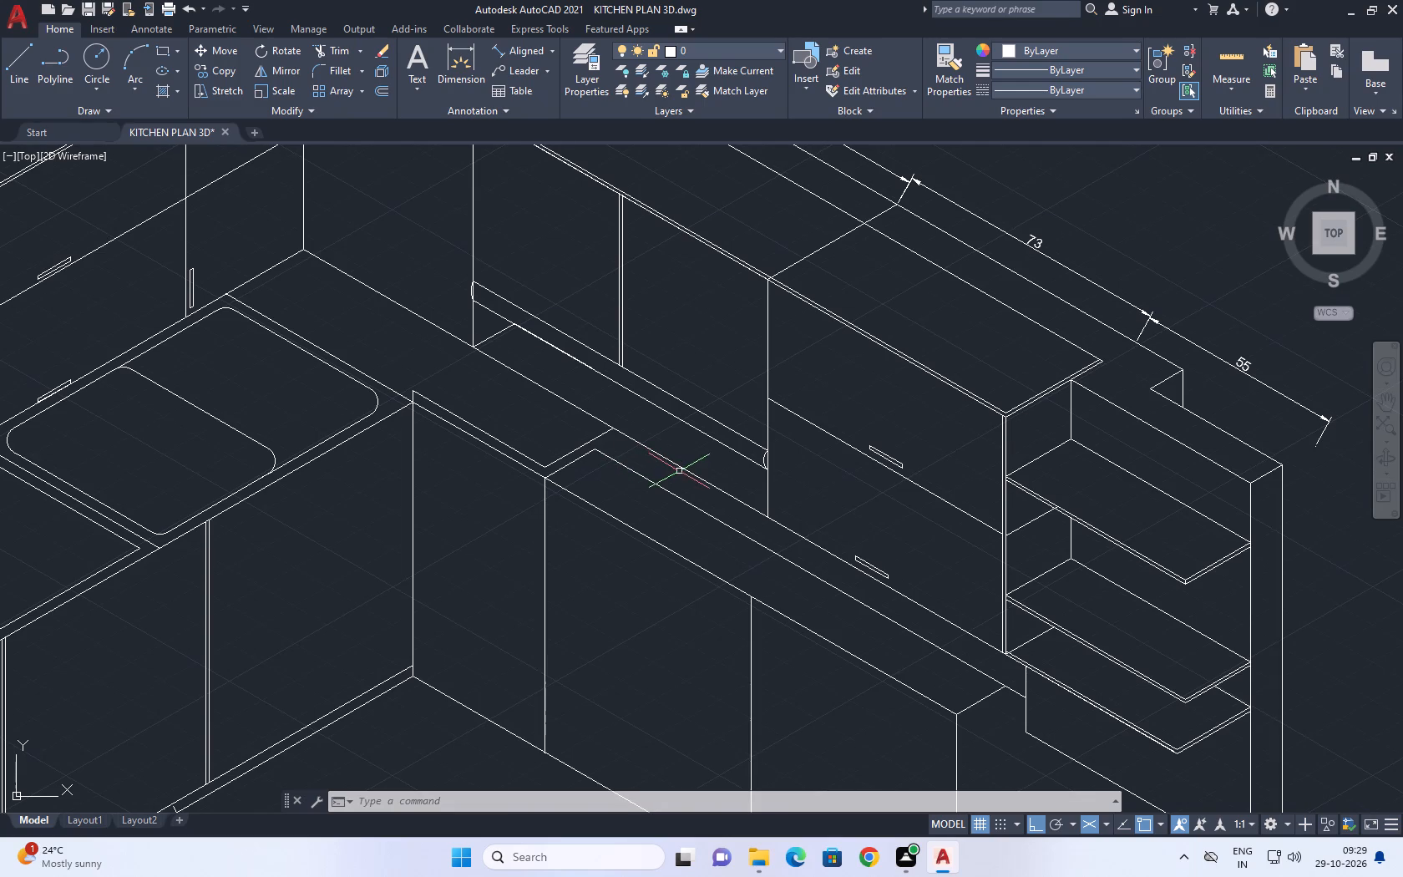
pyautogui.moveTo(652, 440); pyautogui.dragTo(670, 469, button='middle')
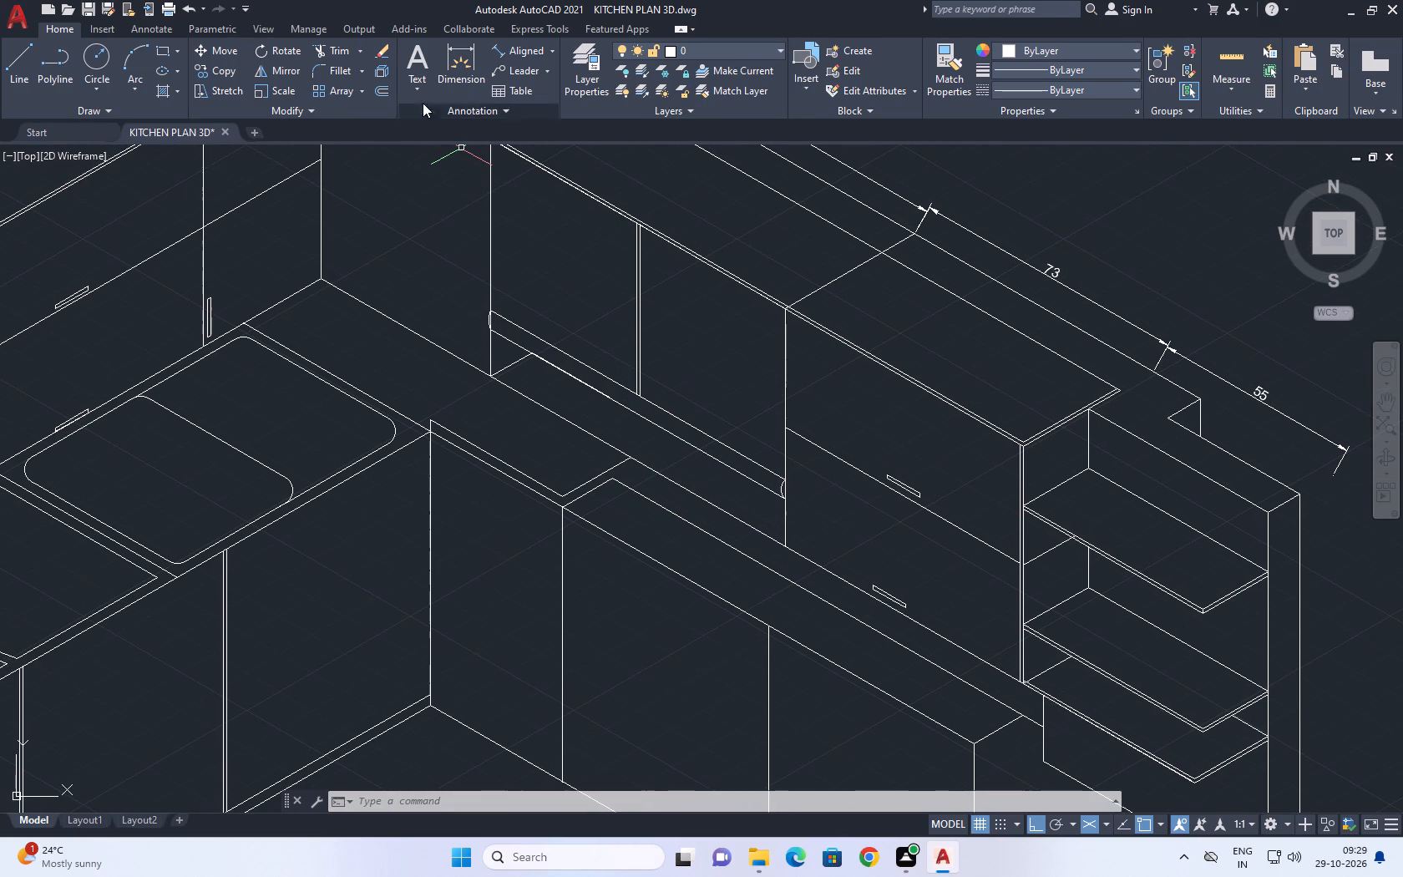
pyautogui.click(337, 47)
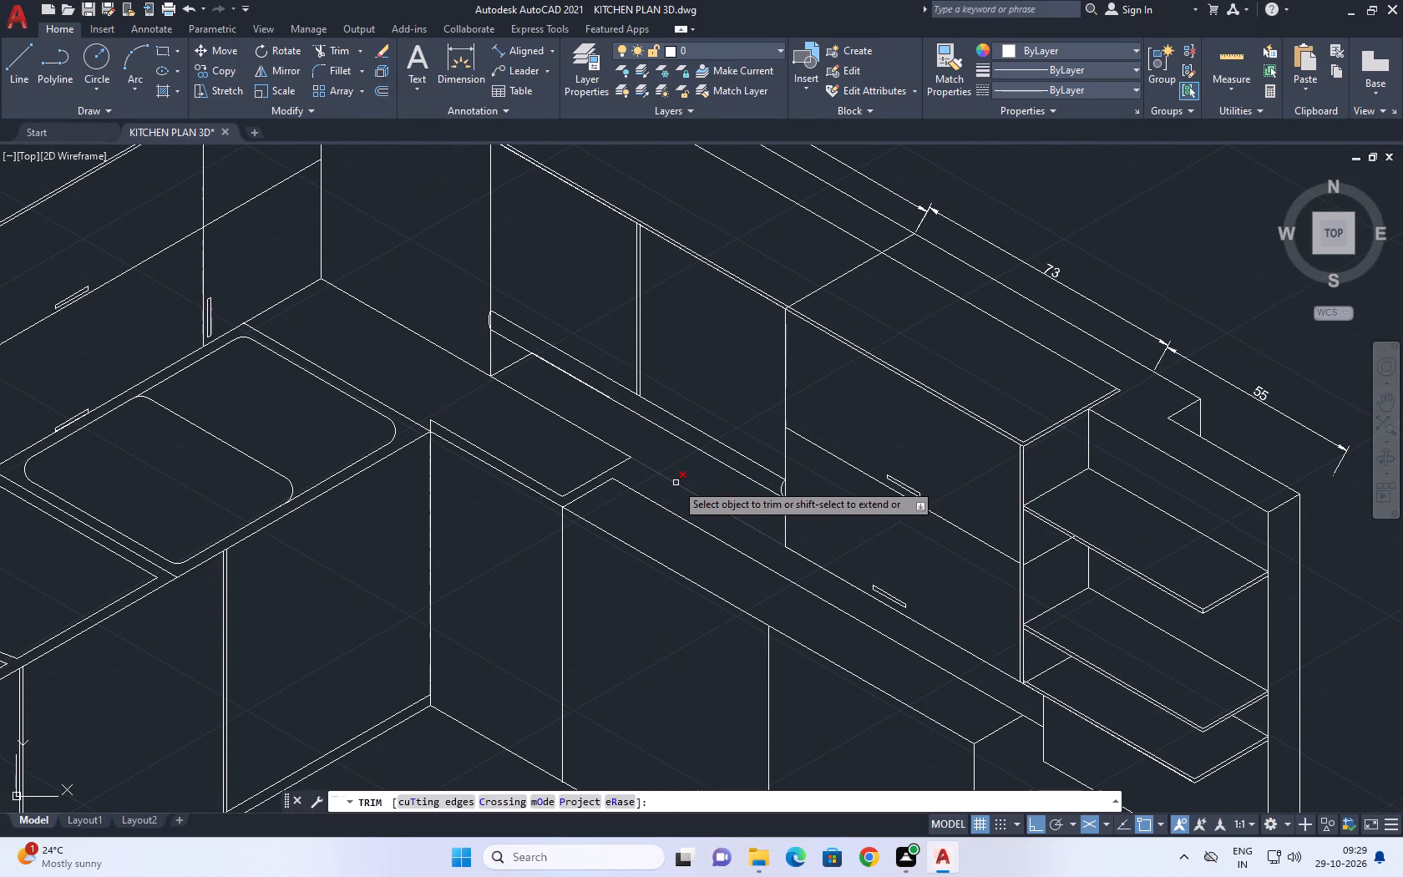
pyautogui.click(676, 483)
pyautogui.moveTo(646, 424); pyautogui.dragTo(465, 444, button='middle')
pyautogui.rightClick(960, 272)
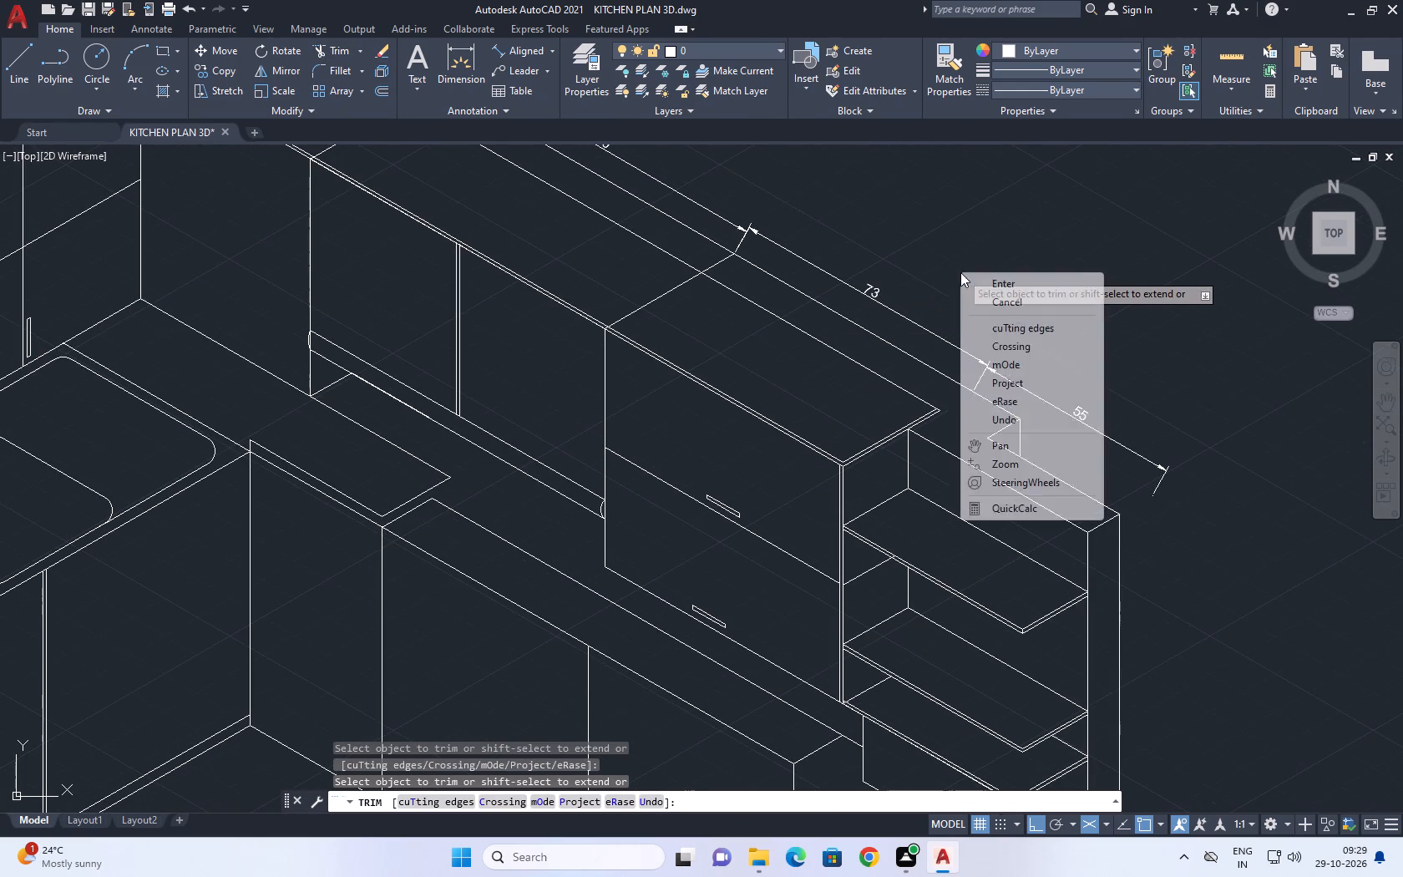
pyautogui.click(994, 300)
# Draw a short line from the recess's front corner, continuing the upper countertop edge past the slanted line at the divider top.
pyautogui.moveTo(578, 433); pyautogui.dragTo(589, 439, button='middle')
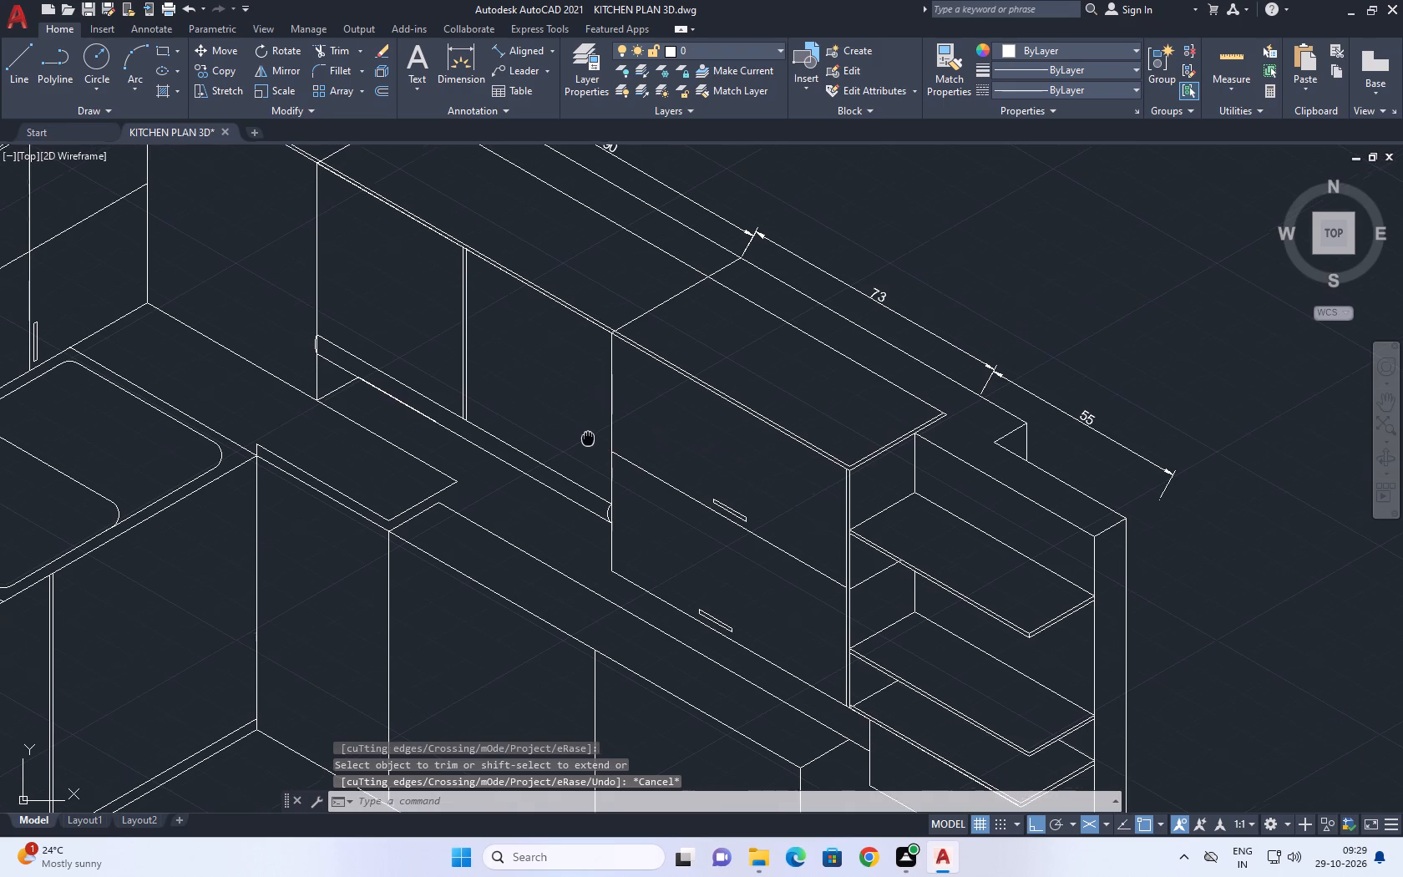
pyautogui.moveTo(589, 439); pyautogui.dragTo(590, 439, button='middle')
pyautogui.middleClick(590, 439)
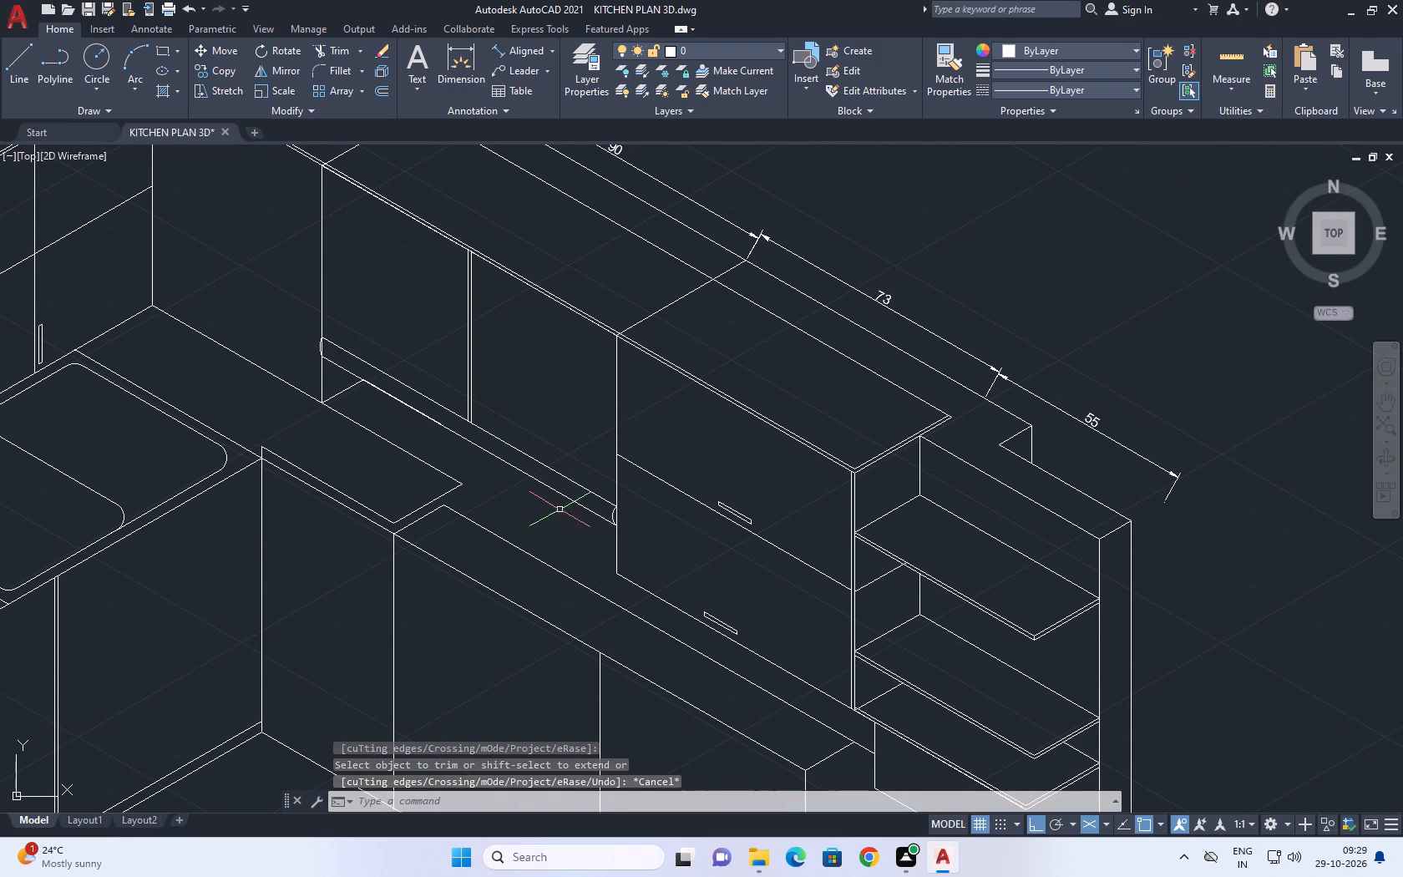
pyautogui.moveTo(469, 500); pyautogui.dragTo(531, 417, button='middle')
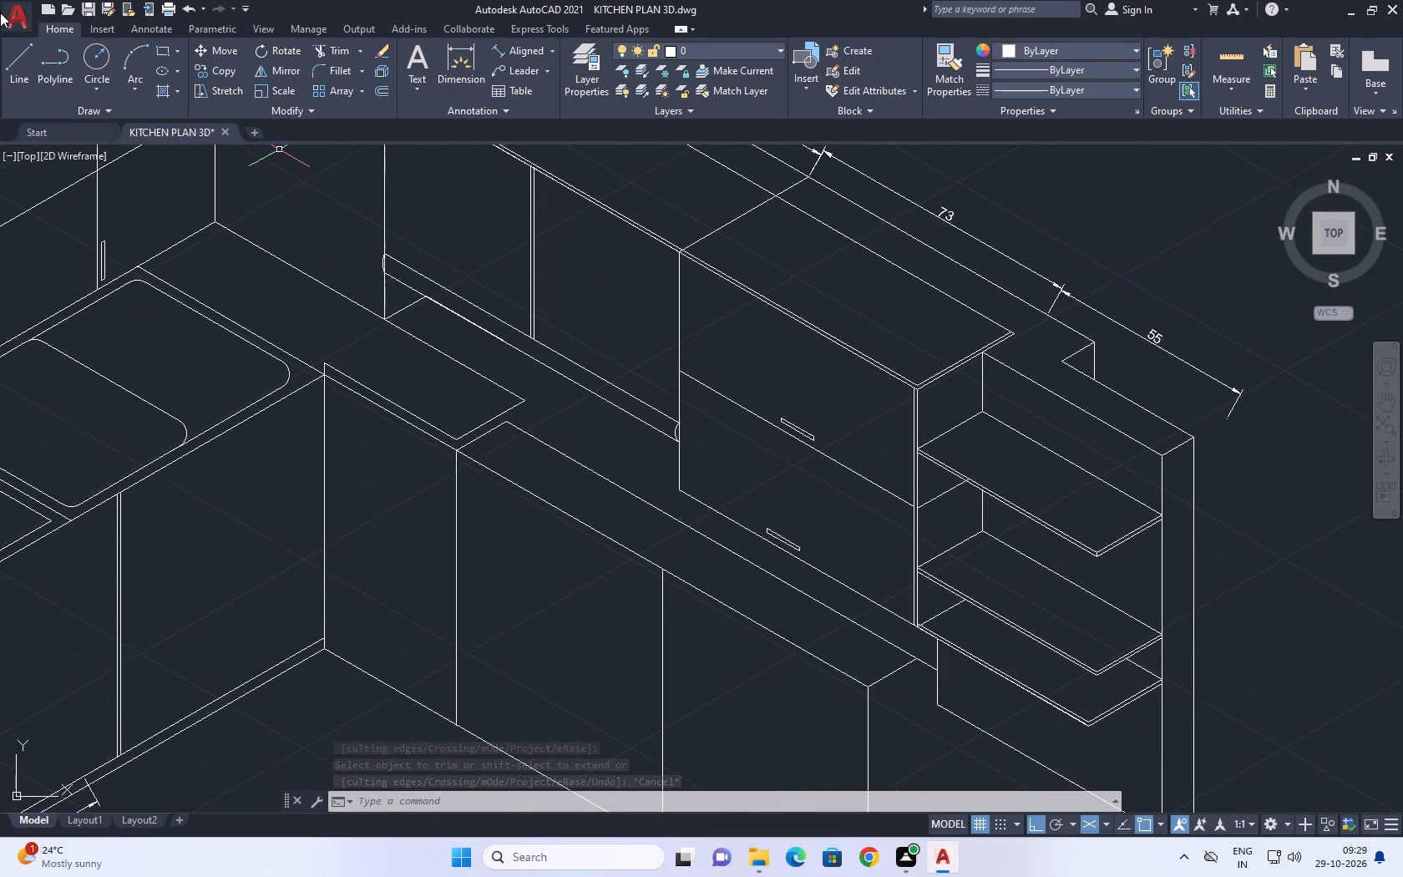
pyautogui.click(6, 58)
pyautogui.scroll(2, 467, 450)
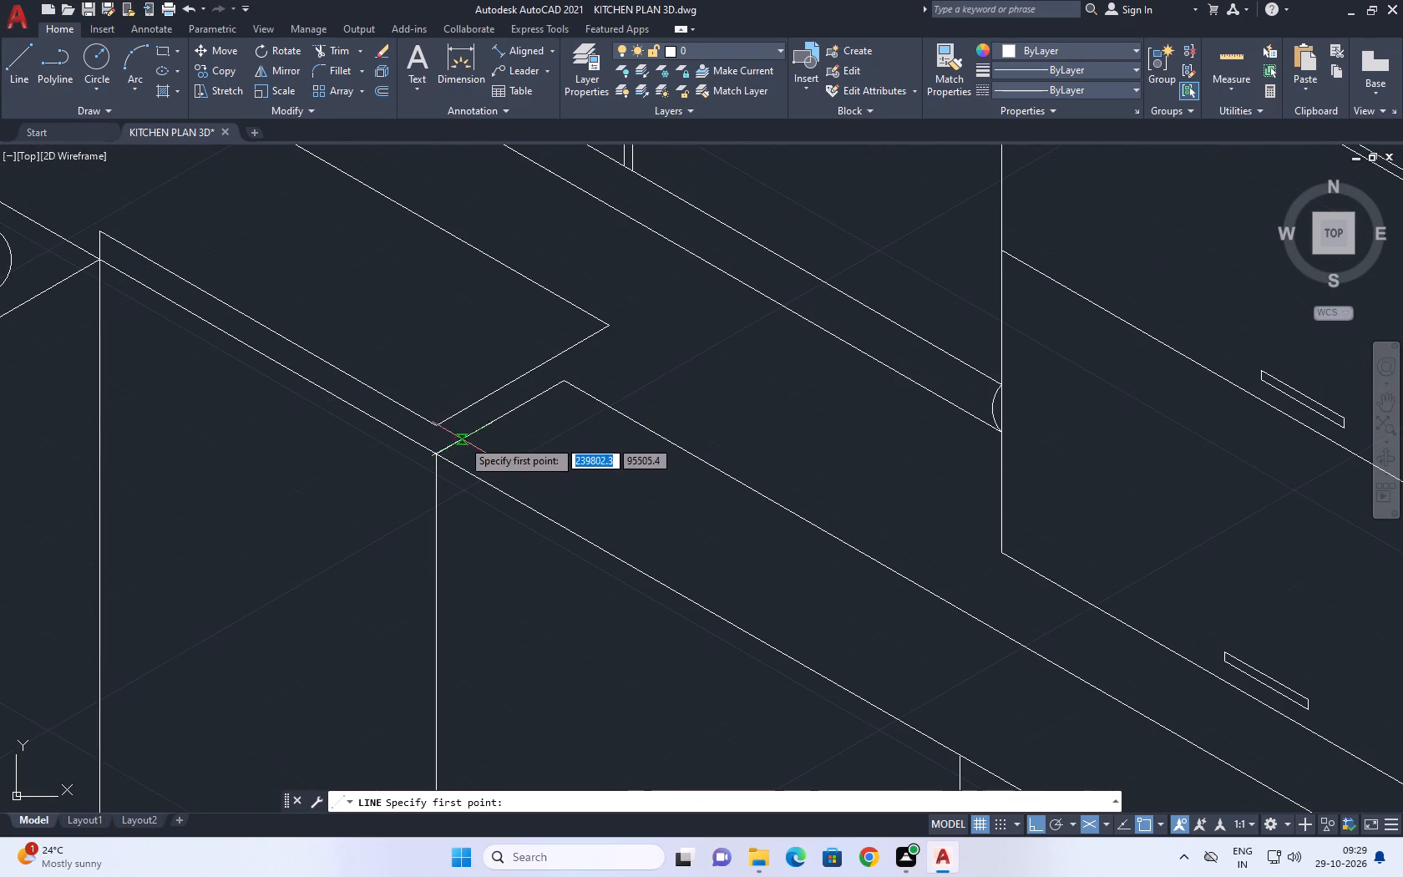
pyautogui.moveTo(459, 444); pyautogui.dragTo(446, 450, button='middle')
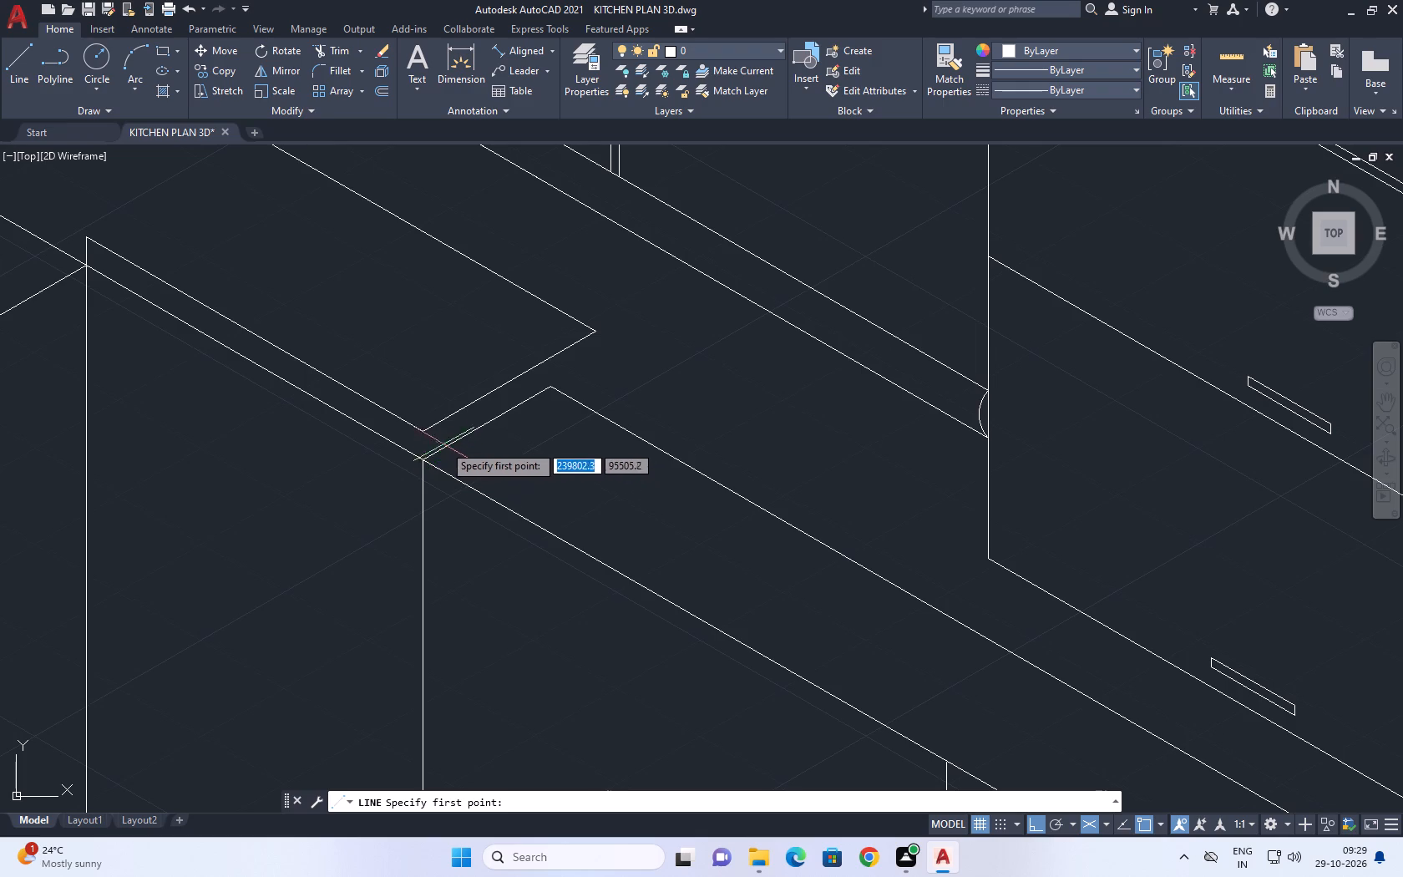
pyautogui.click(425, 430)
pyautogui.click(498, 484)
pyautogui.rightClick(484, 440)
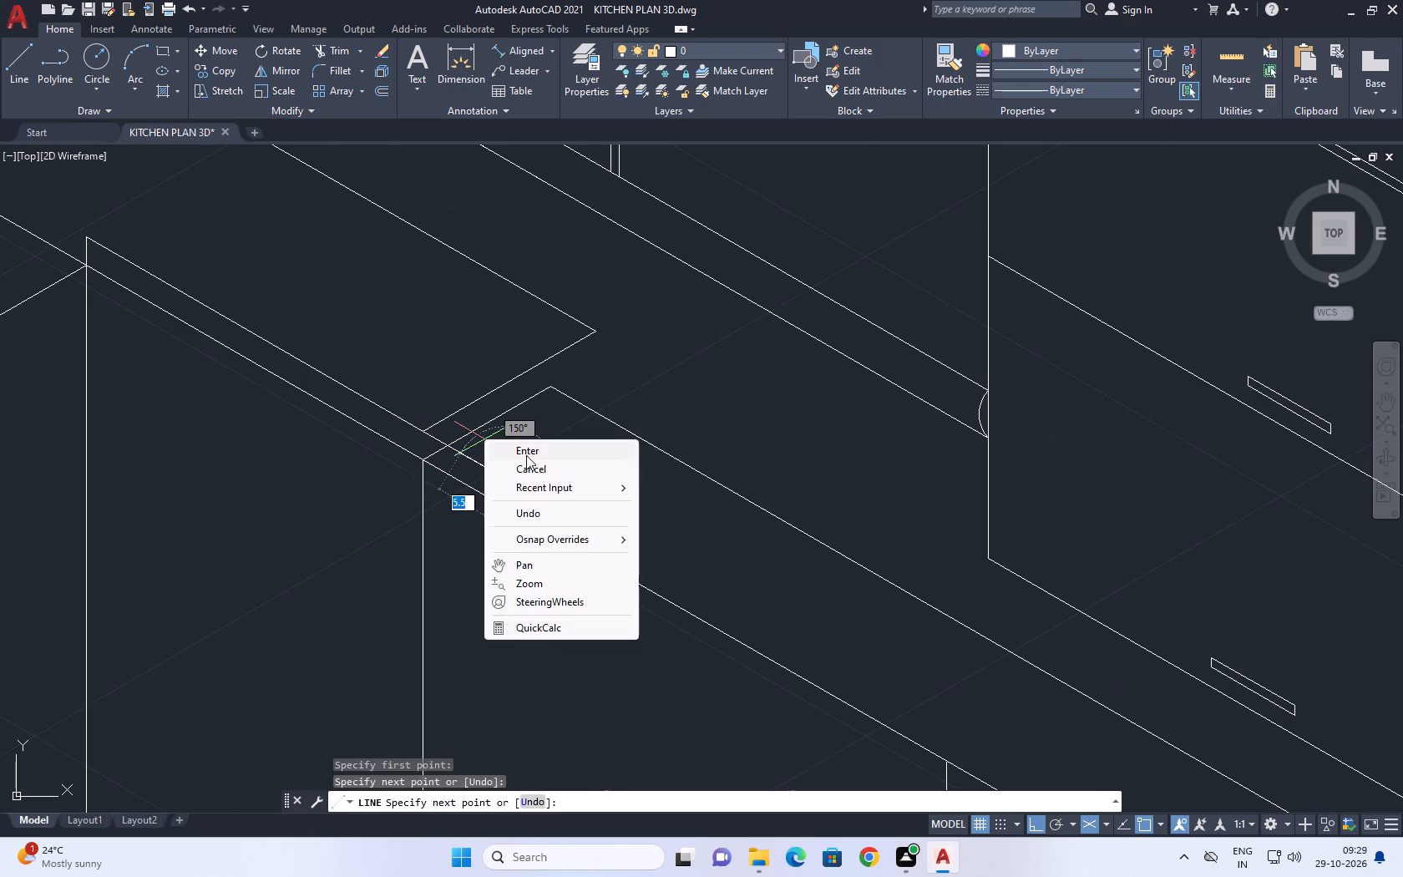
pyautogui.click(543, 457)
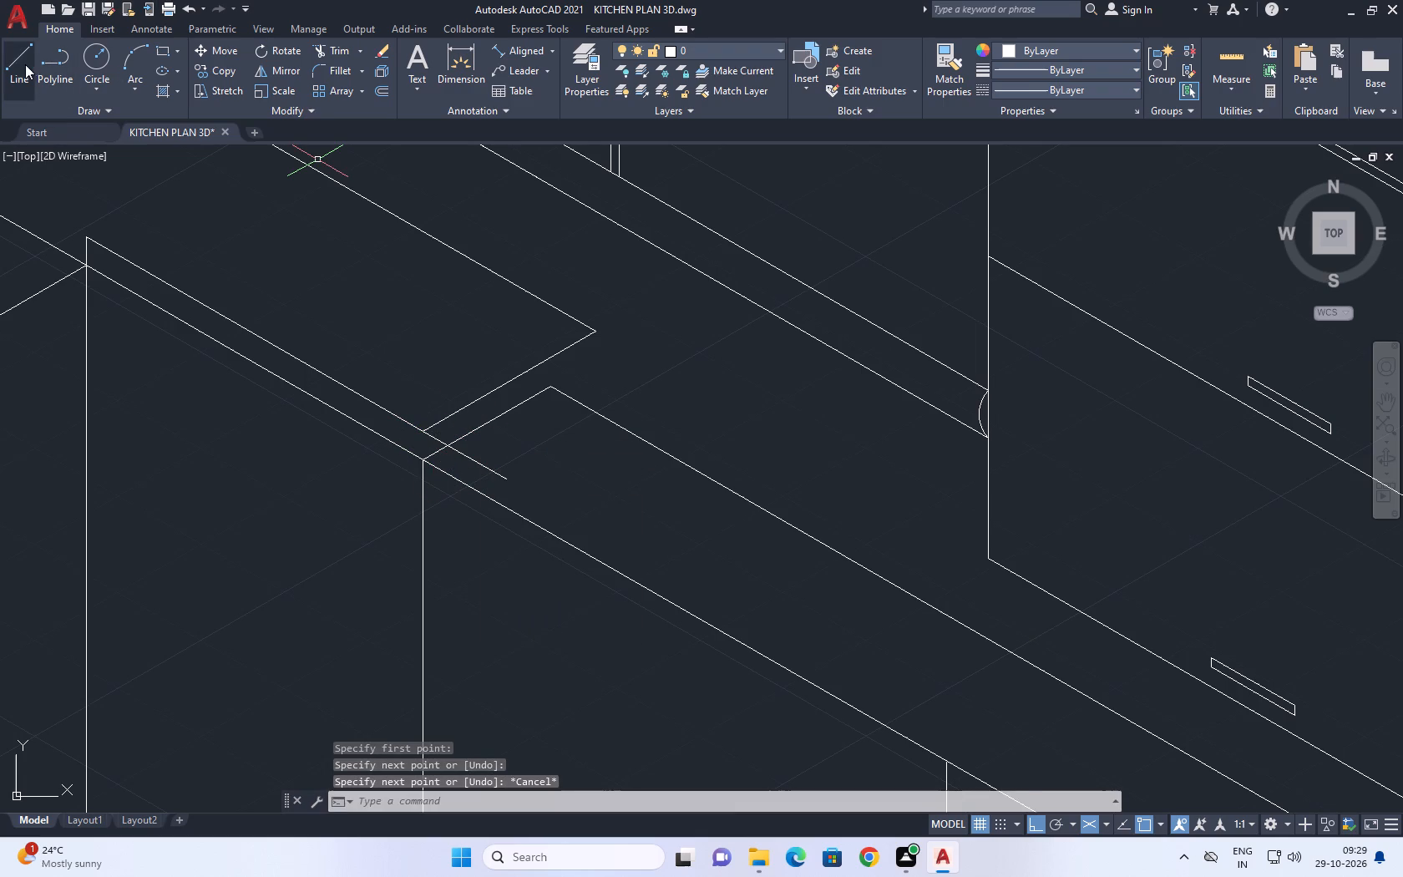
# Outline the raised countertop section from that crossing: about 20 at 30°, about 44 at 330°, and back parallel past the front edge.
pyautogui.click(17, 58)
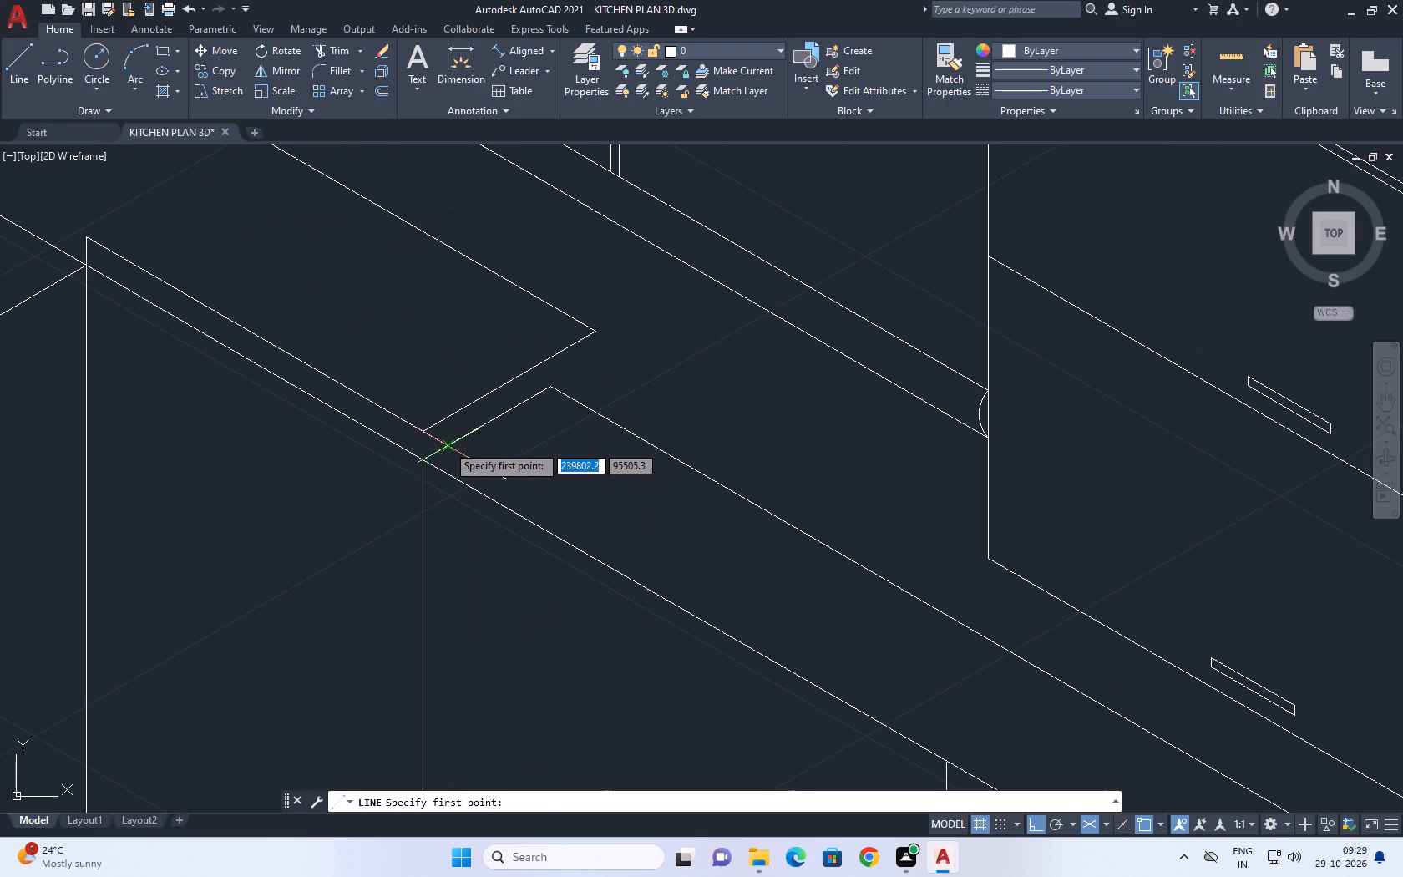
pyautogui.click(445, 444)
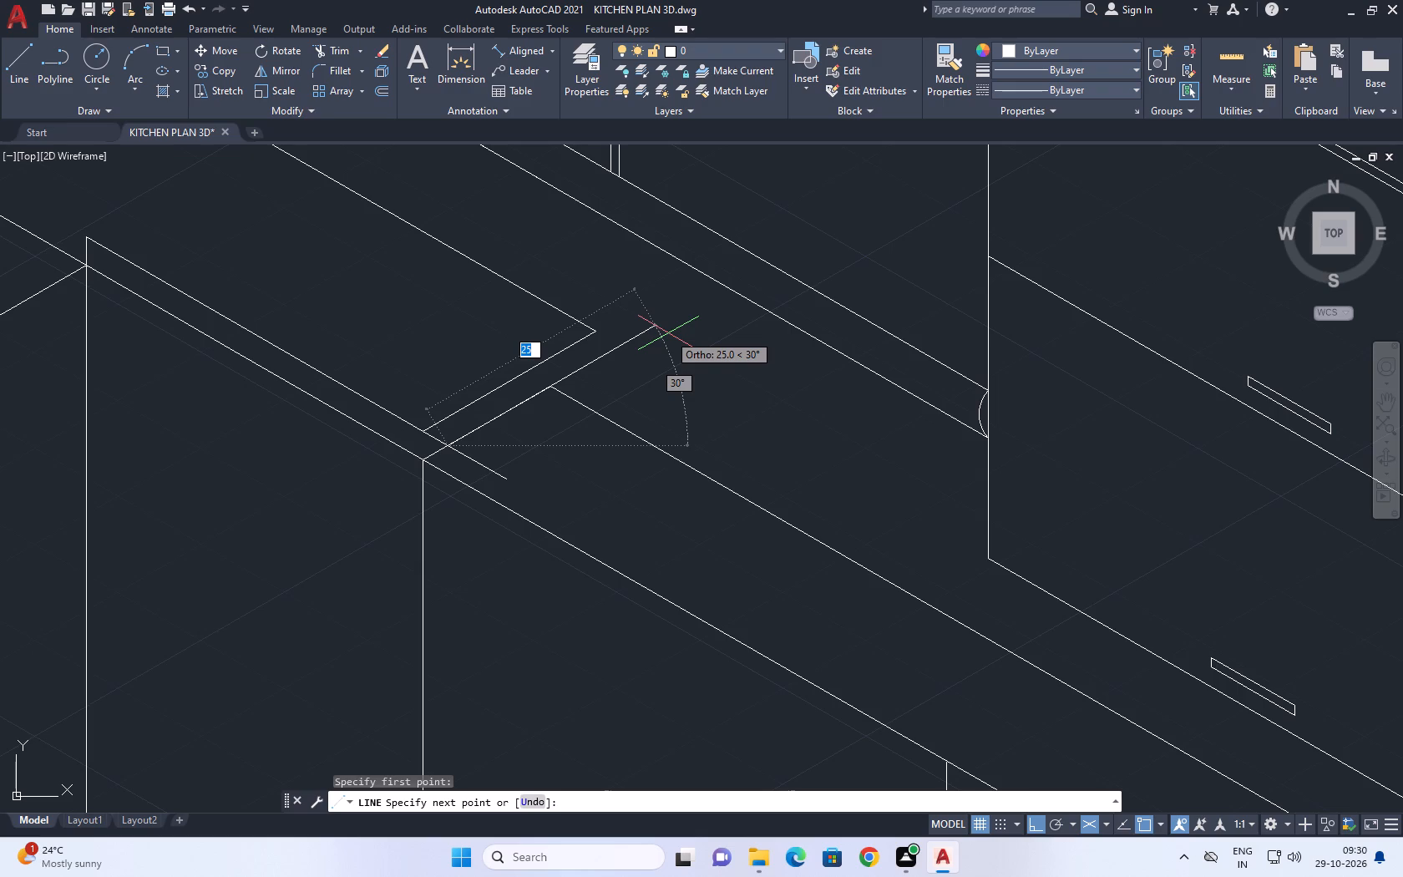
pyautogui.scroll(1, 589, 345)
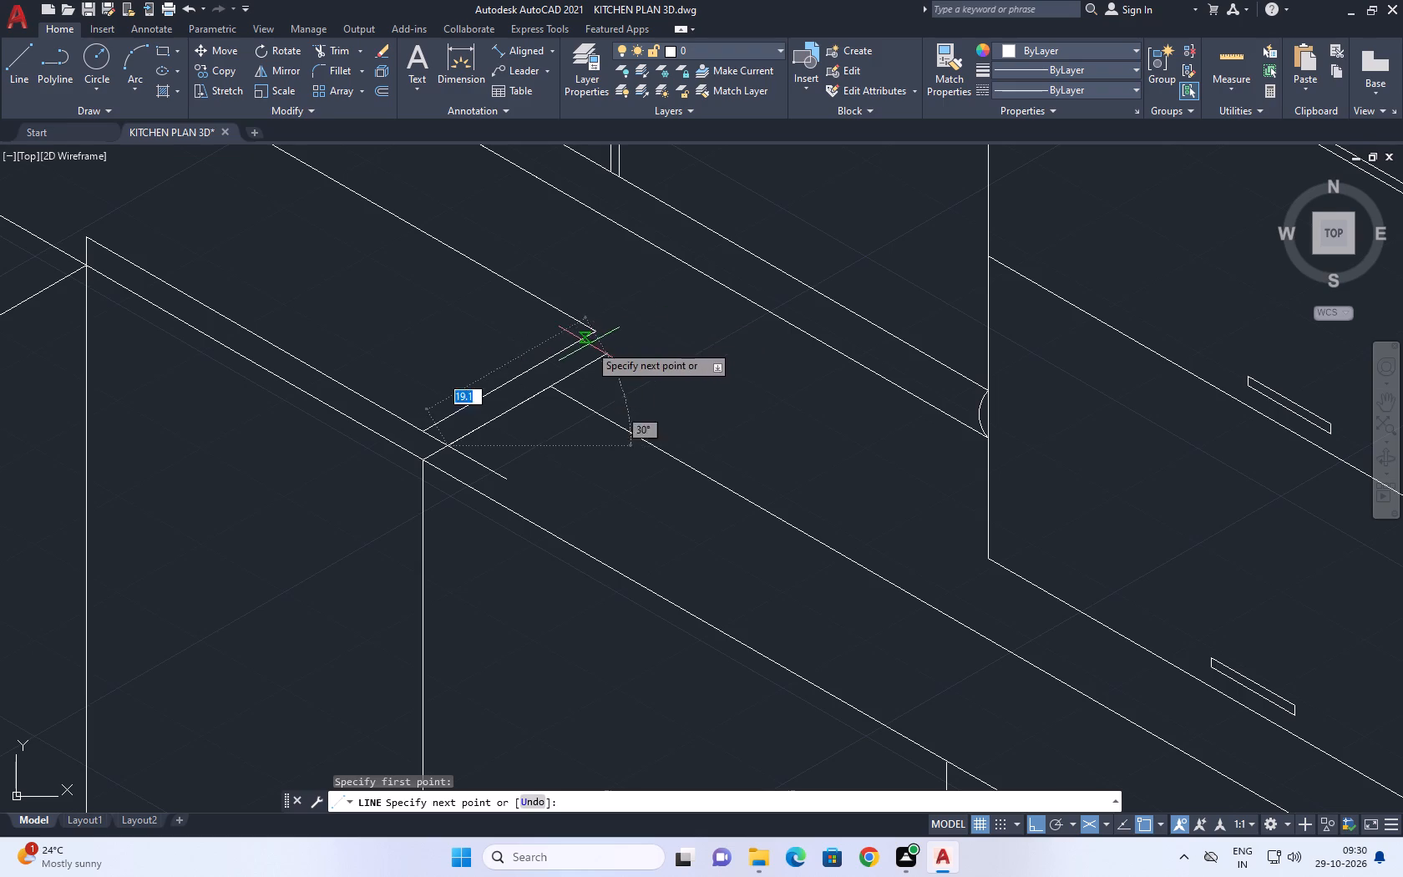
pyautogui.scroll(2, 589, 345)
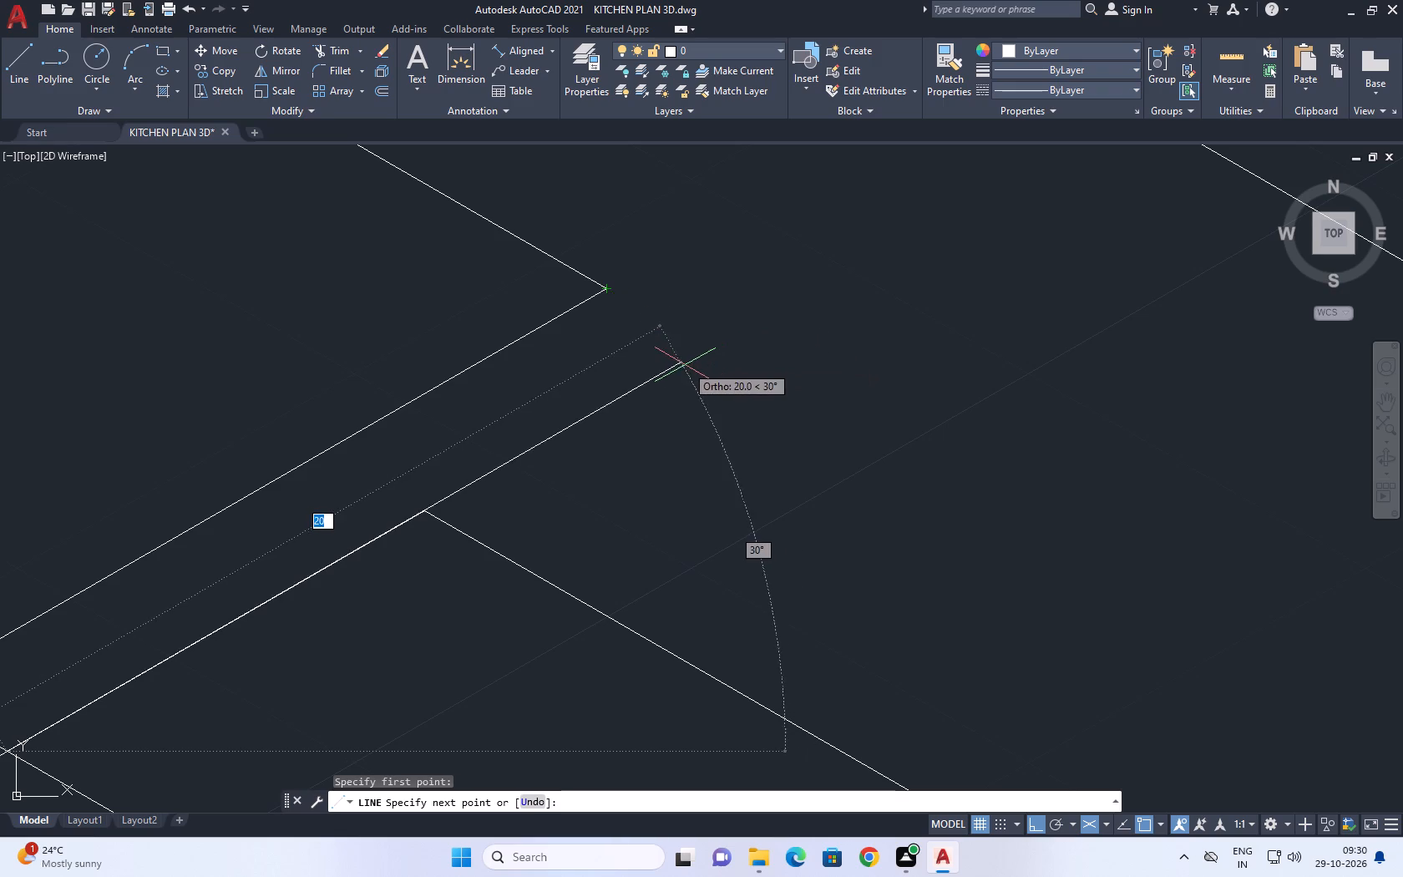
pyautogui.click(665, 373)
pyautogui.scroll(-3, 713, 270)
pyautogui.moveTo(843, 445); pyautogui.dragTo(704, 398, button='middle')
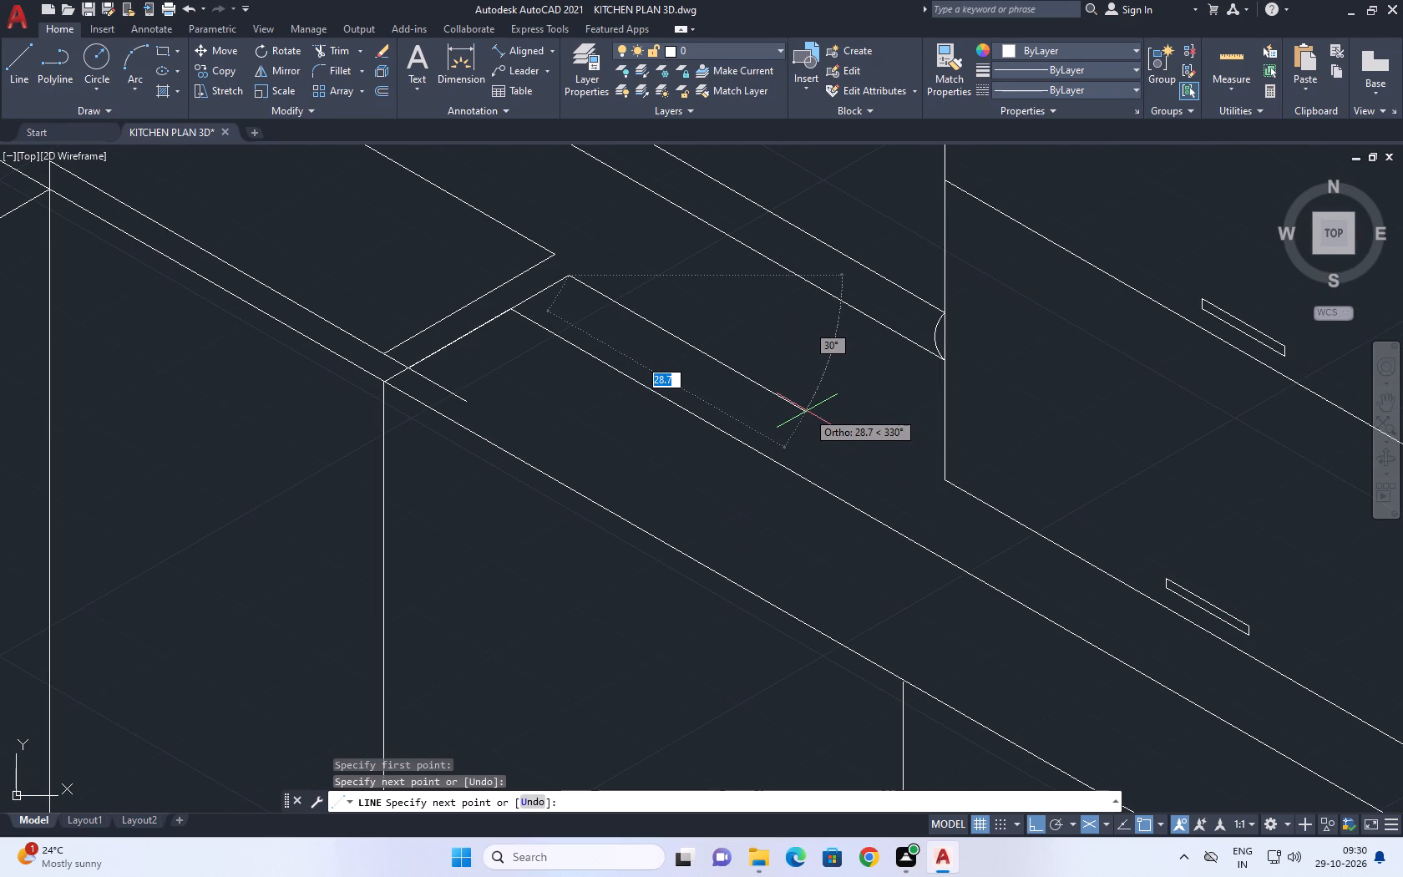
pyautogui.scroll(-1, 914, 464)
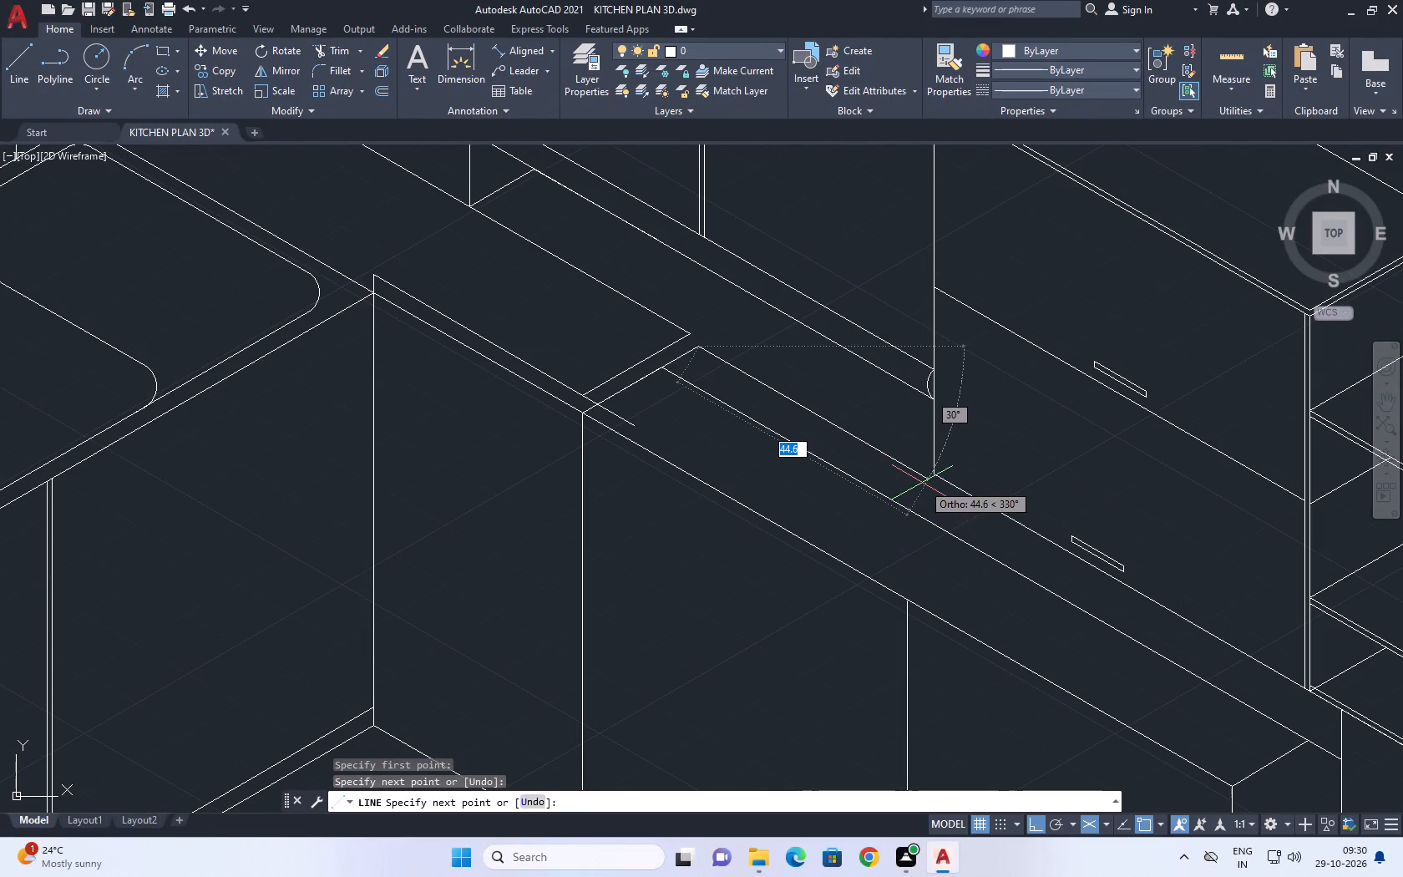
pyautogui.click(922, 483)
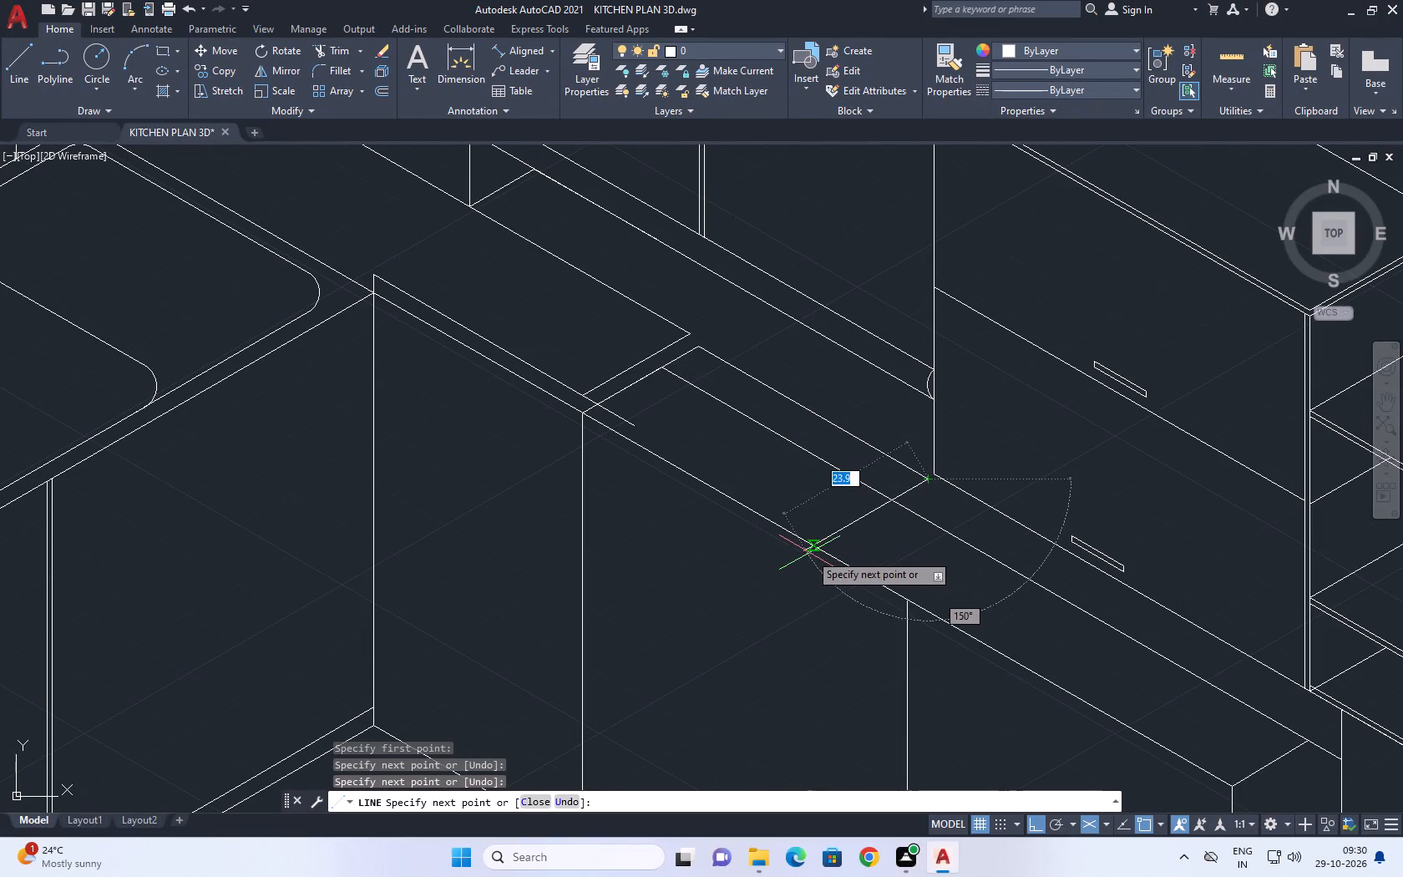
pyautogui.scroll(1, 808, 552)
pyautogui.click(735, 570)
pyautogui.press('space')
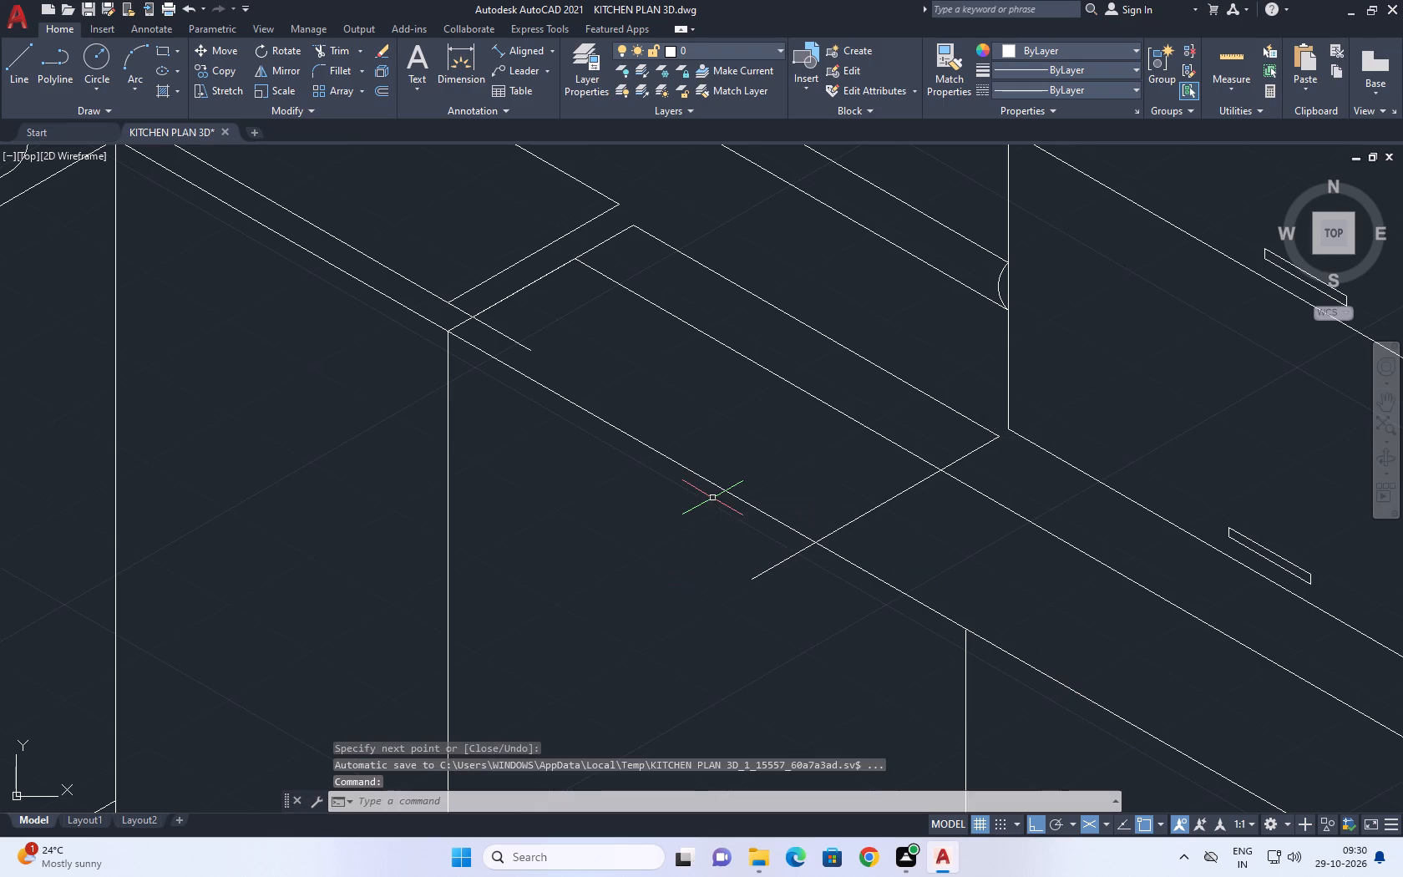
# Extend the short upper countertop edge line to meet the new slanted line at the far end of the section.
pyautogui.press('l')
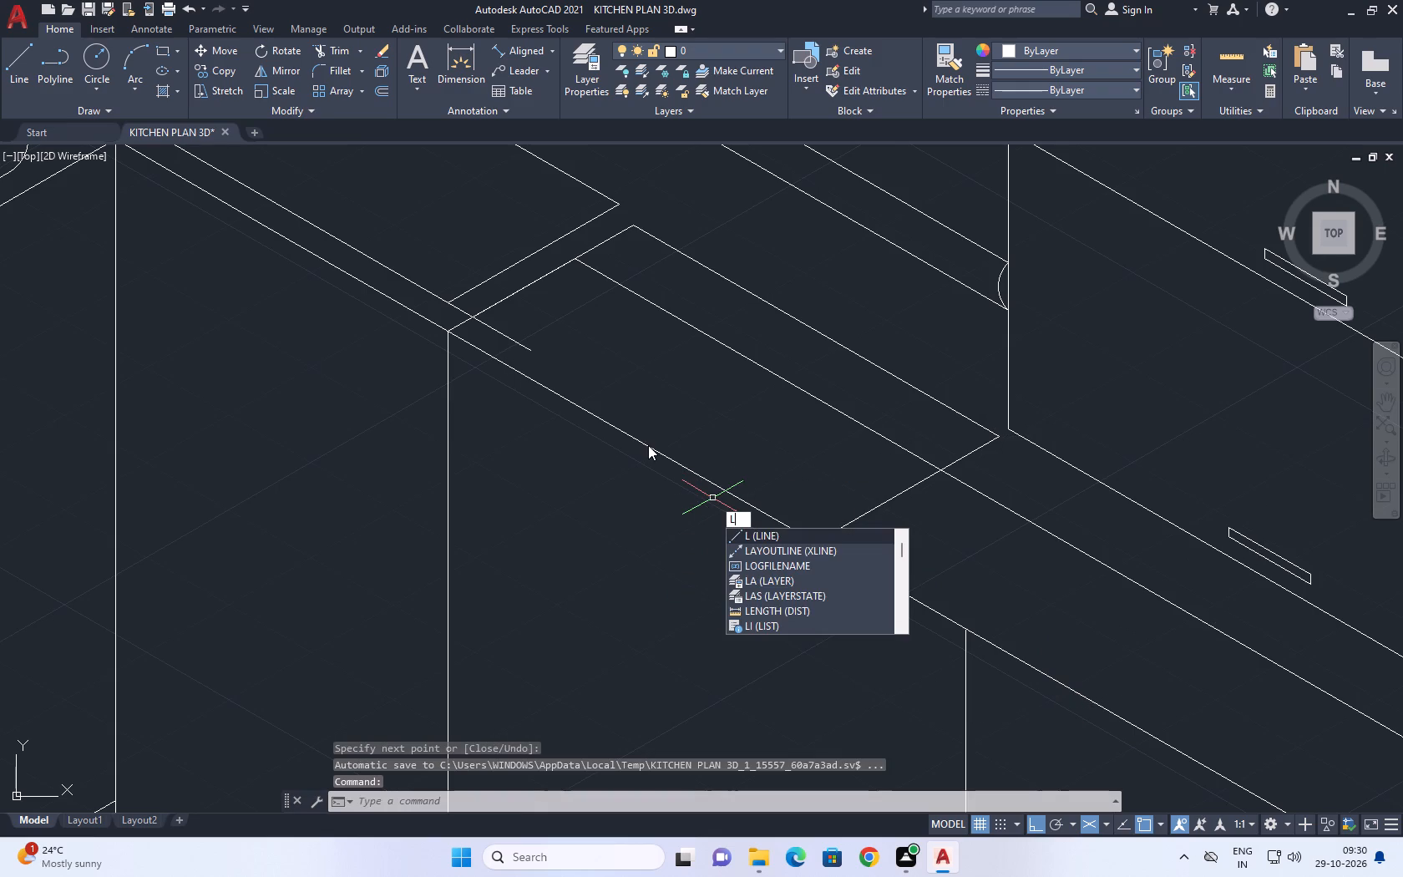
pyautogui.press('Escape')
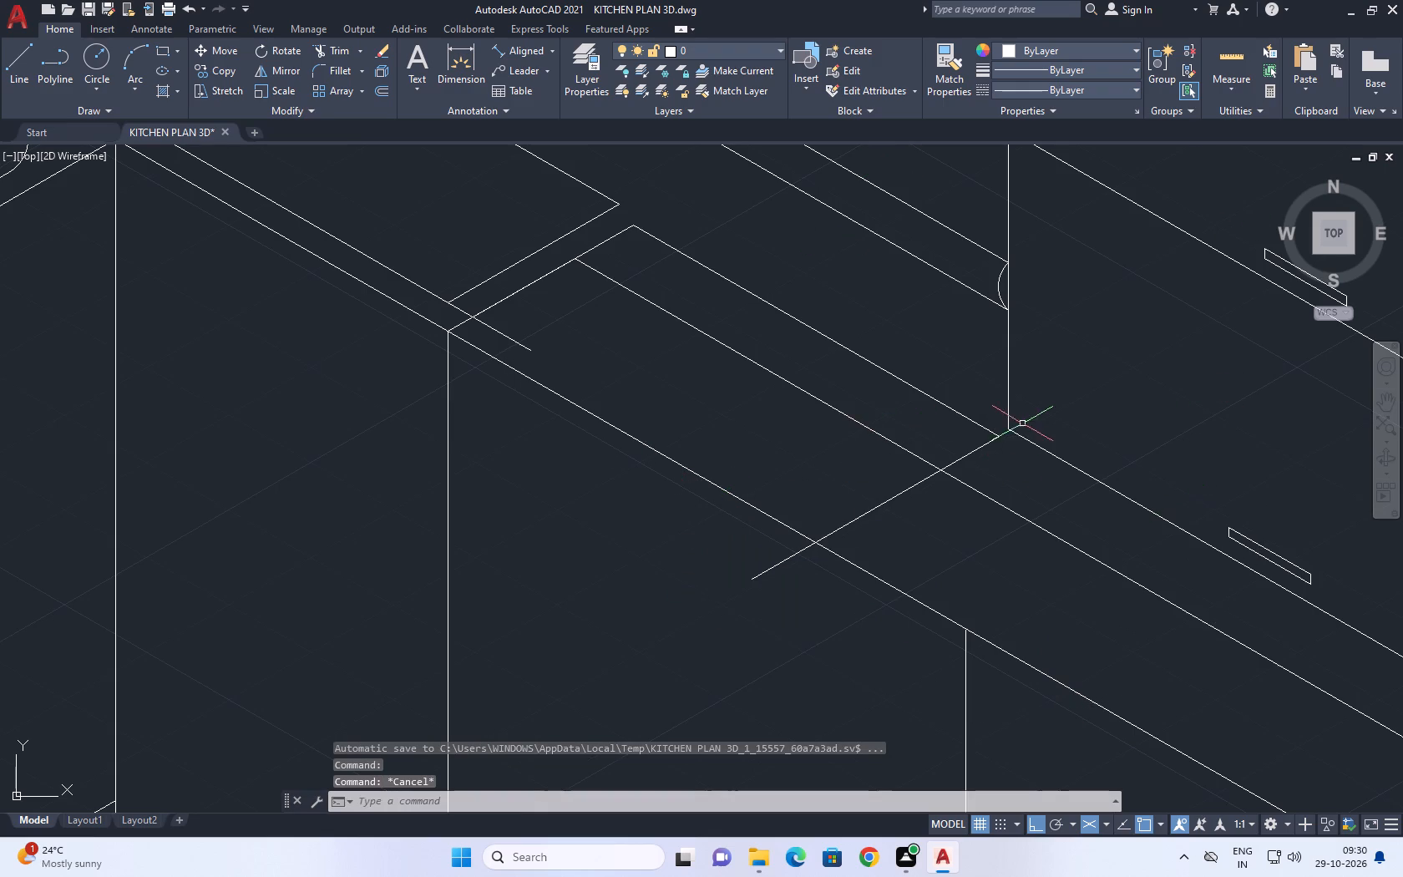
pyautogui.moveTo(1021, 423); pyautogui.dragTo(909, 477, button='middle')
pyautogui.press('e')
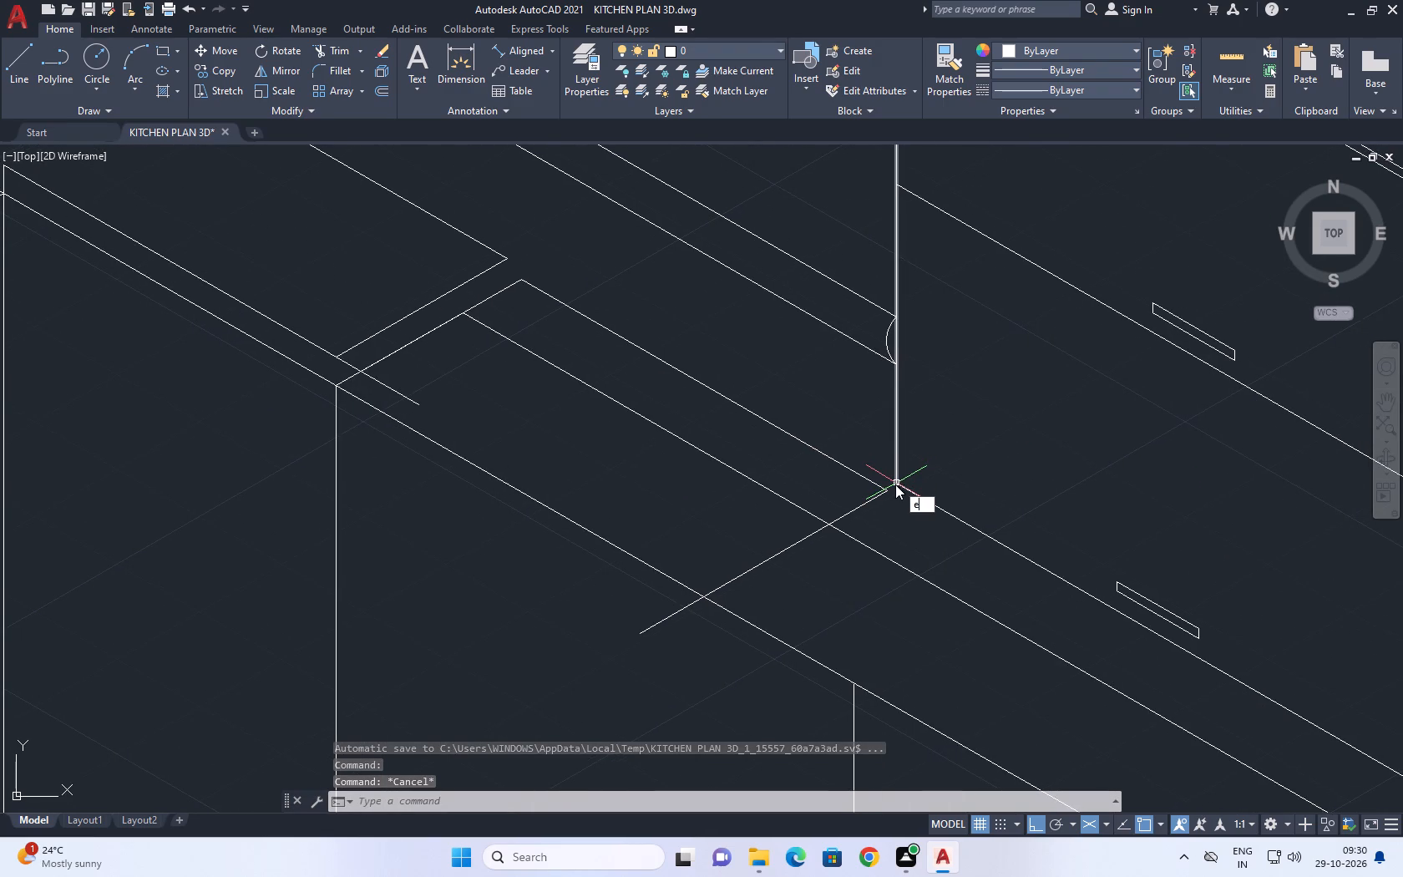
pyautogui.write('x')
pyautogui.press('space')
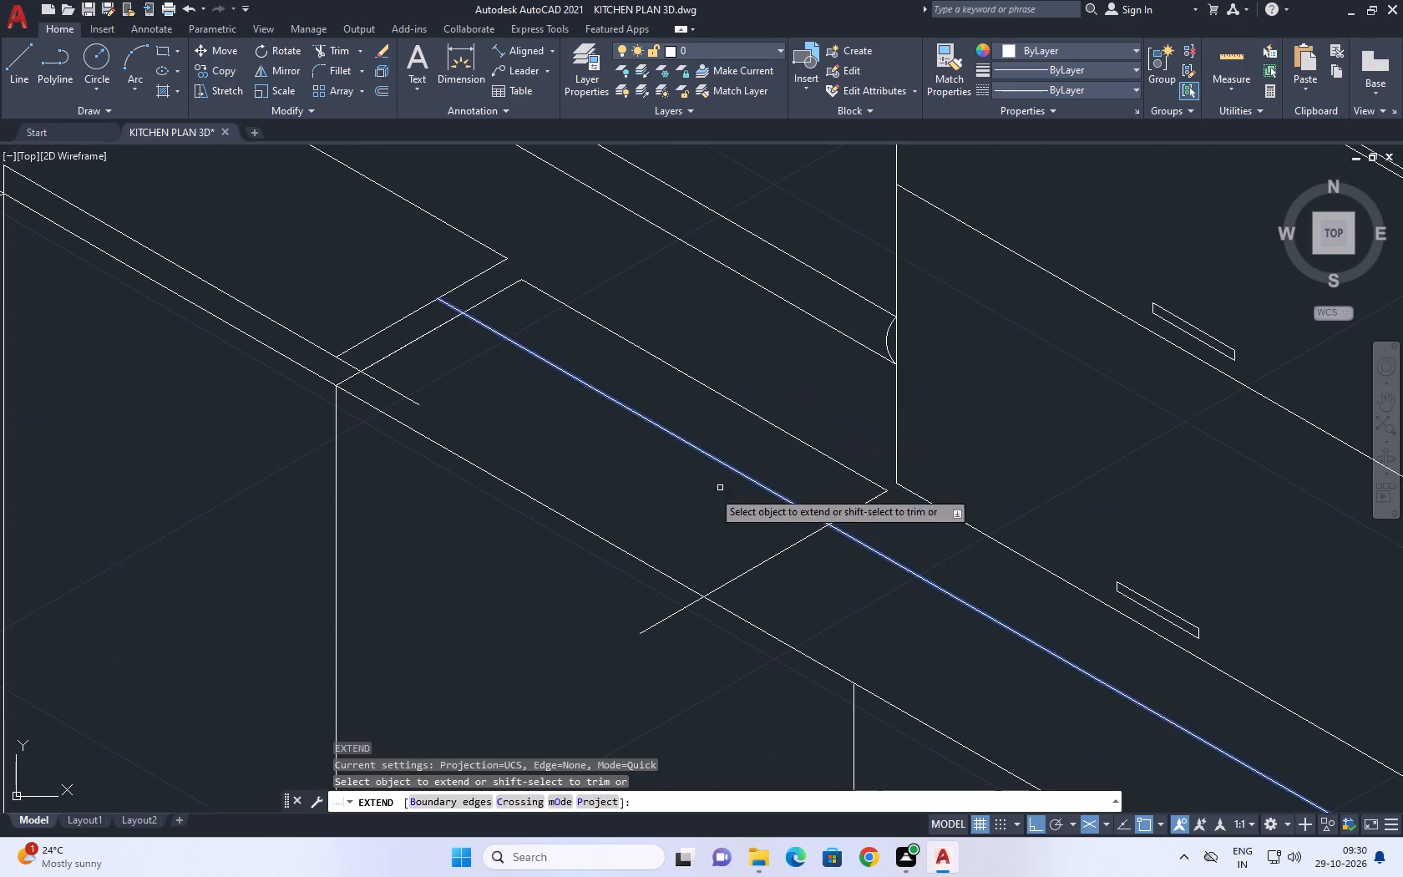
pyautogui.click(413, 401)
pyautogui.press('Escape')
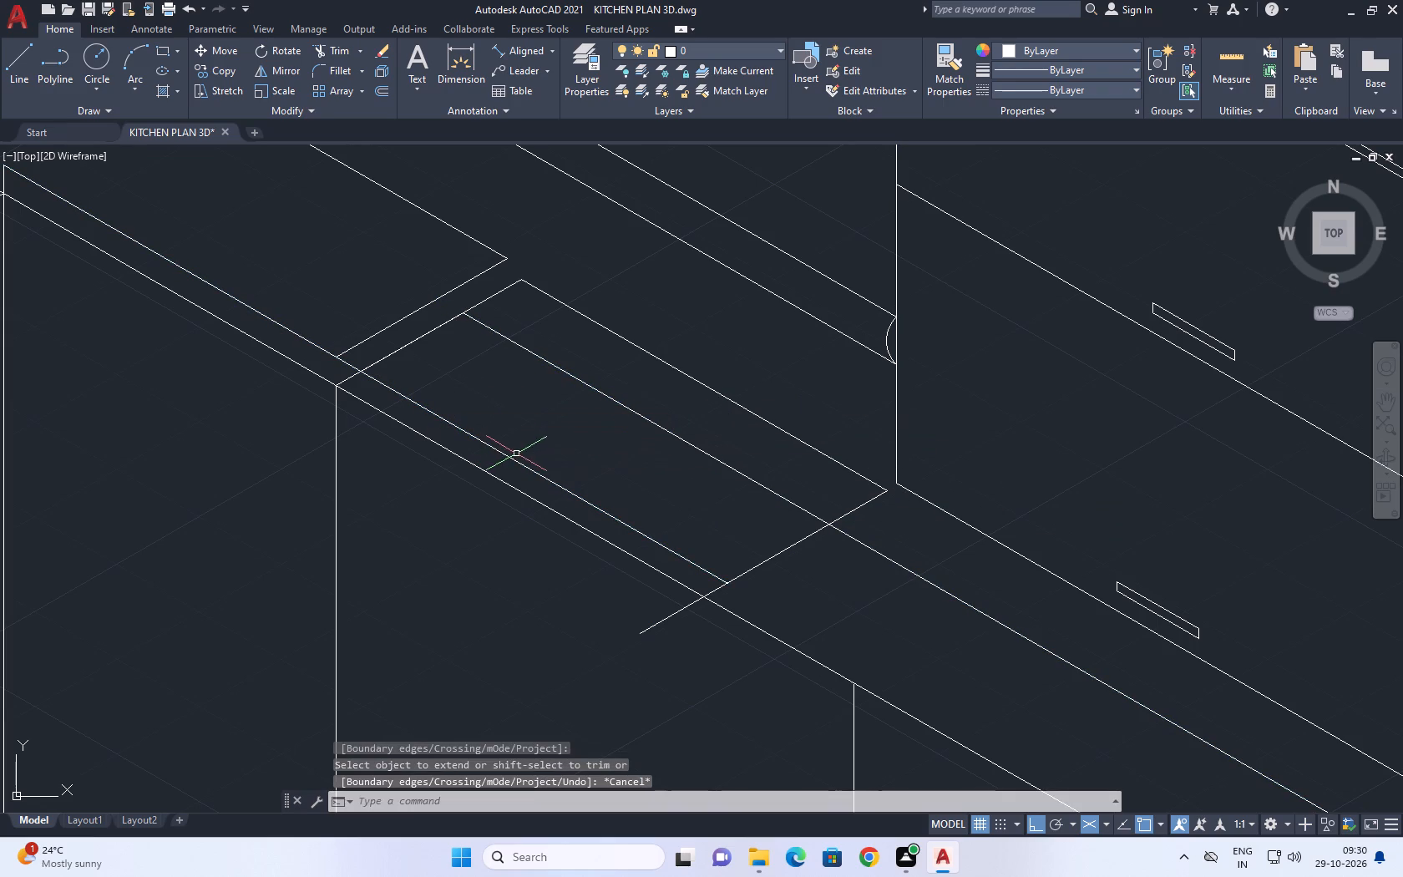
# Trim the slanted line's overhang beyond the front edge and the old long countertop line inside the new section outline.
pyautogui.press('t')
pyautogui.press('r')
pyautogui.press('space')
pyautogui.moveTo(694, 654); pyautogui.dragTo(690, 636)
pyautogui.click(625, 591)
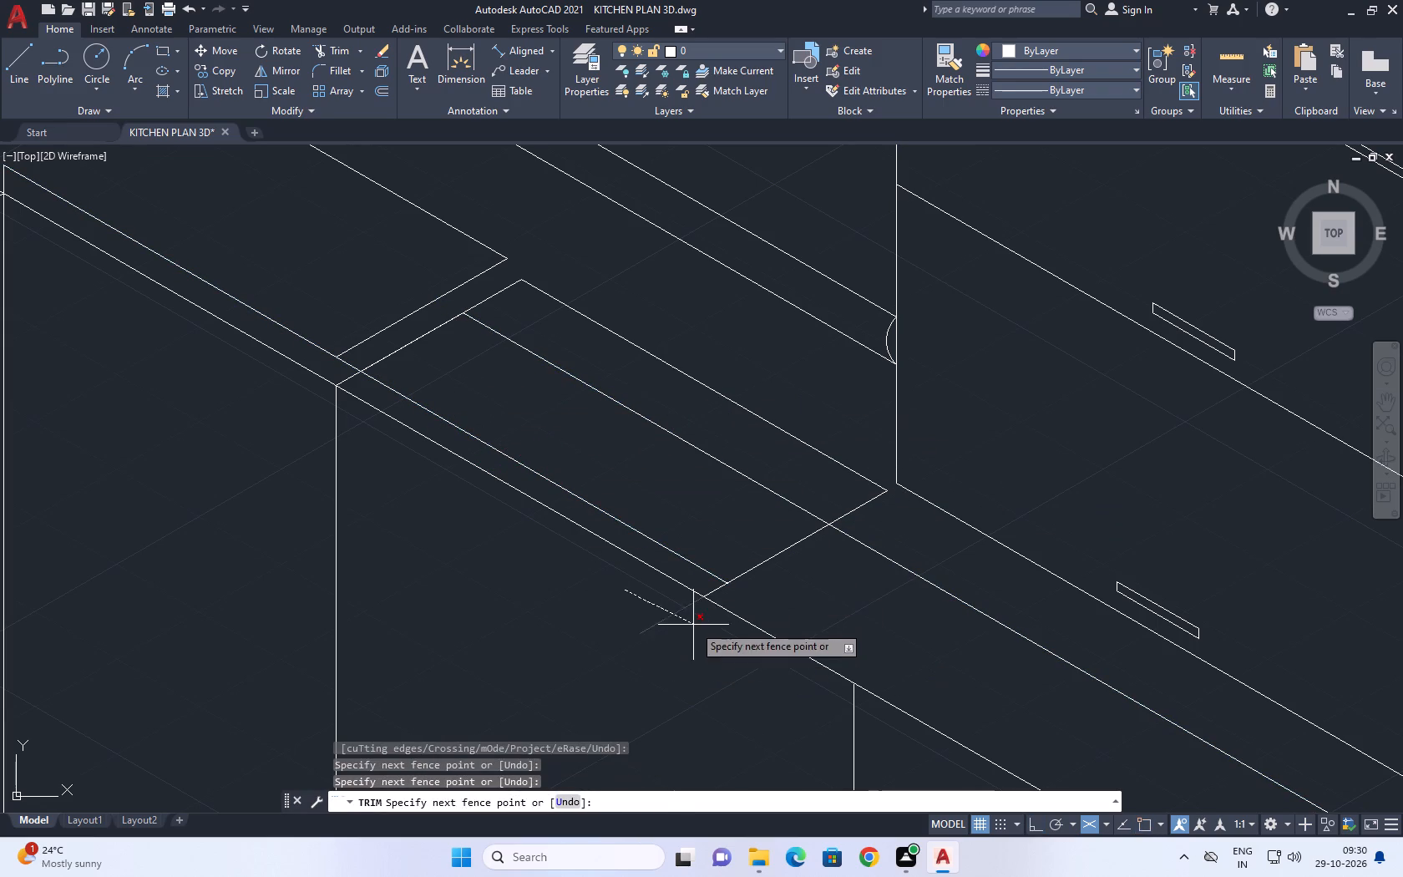
pyautogui.click(696, 631)
pyautogui.click(747, 452)
pyautogui.click(706, 486)
pyautogui.press('Escape')
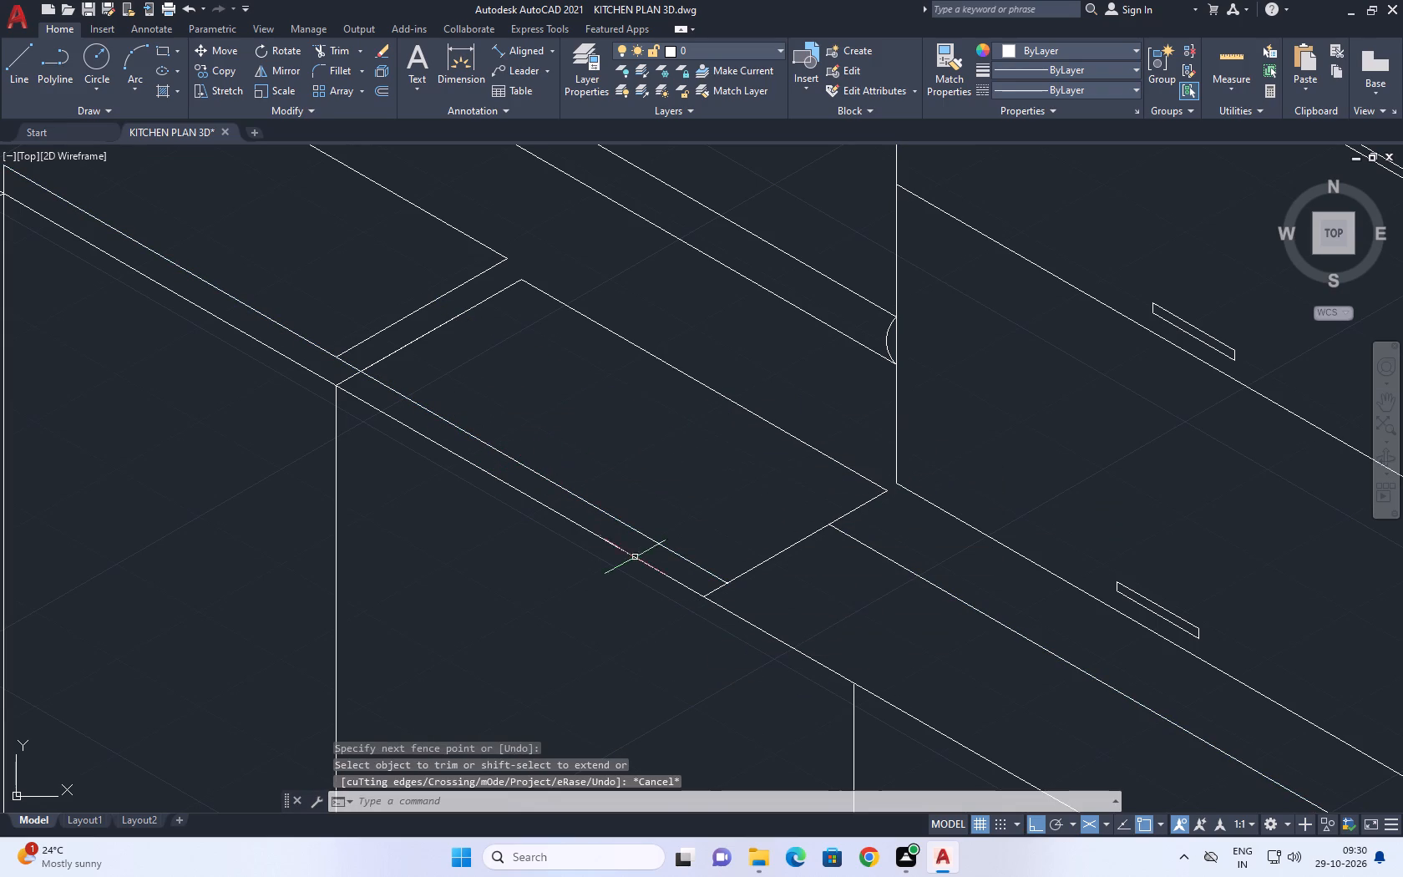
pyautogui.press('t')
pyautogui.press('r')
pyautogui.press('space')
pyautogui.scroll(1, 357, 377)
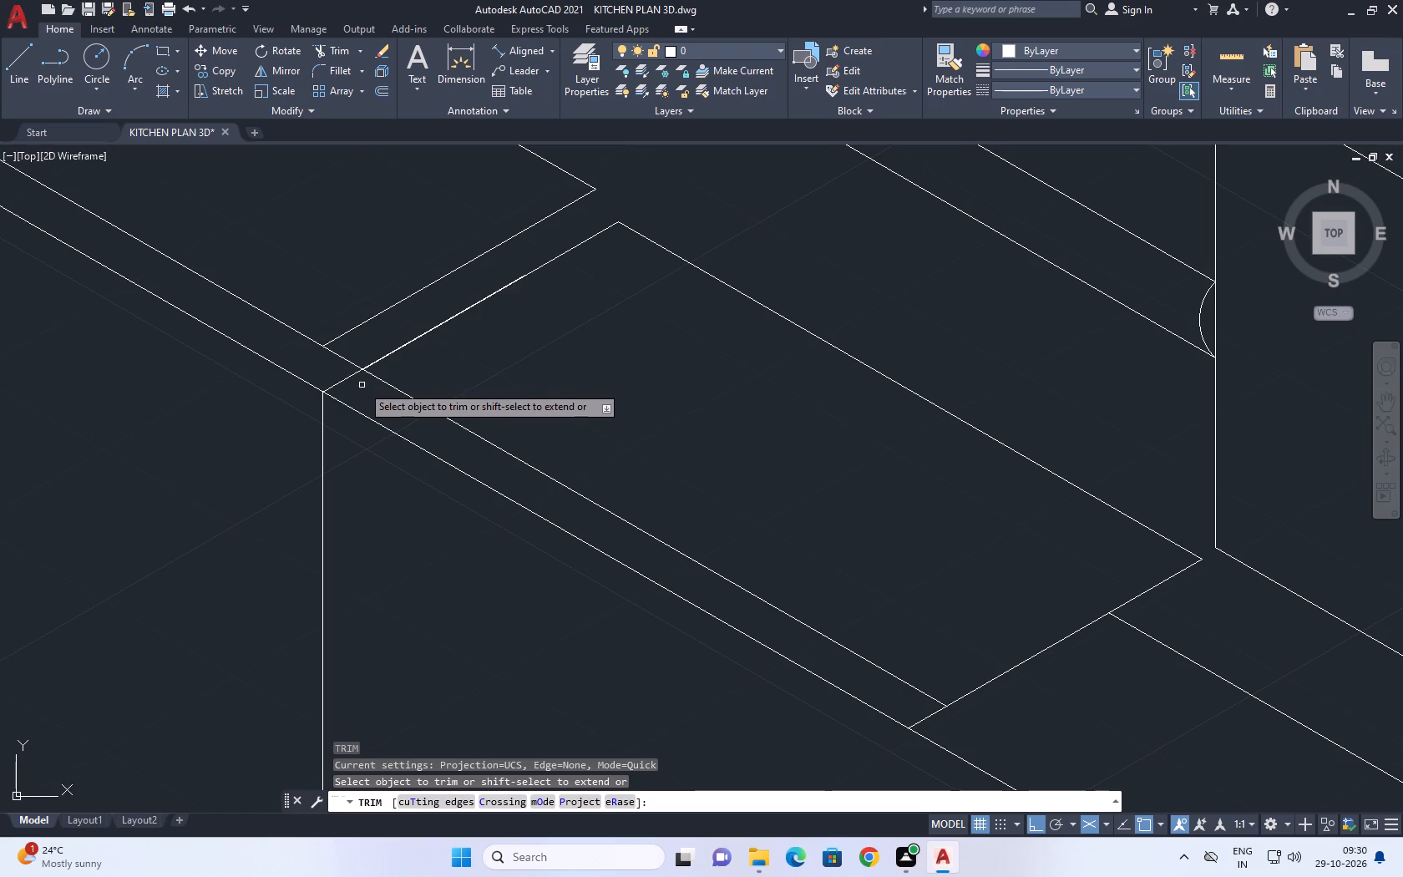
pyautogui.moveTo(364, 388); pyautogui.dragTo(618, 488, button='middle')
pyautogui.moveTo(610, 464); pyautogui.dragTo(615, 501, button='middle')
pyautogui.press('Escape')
# Move the raised section's inner front line closer to the countertop's front edge, keeping it parallel.
pyautogui.moveTo(918, 615); pyautogui.dragTo(688, 343, button='middle')
pyautogui.scroll(-3, 980, 585)
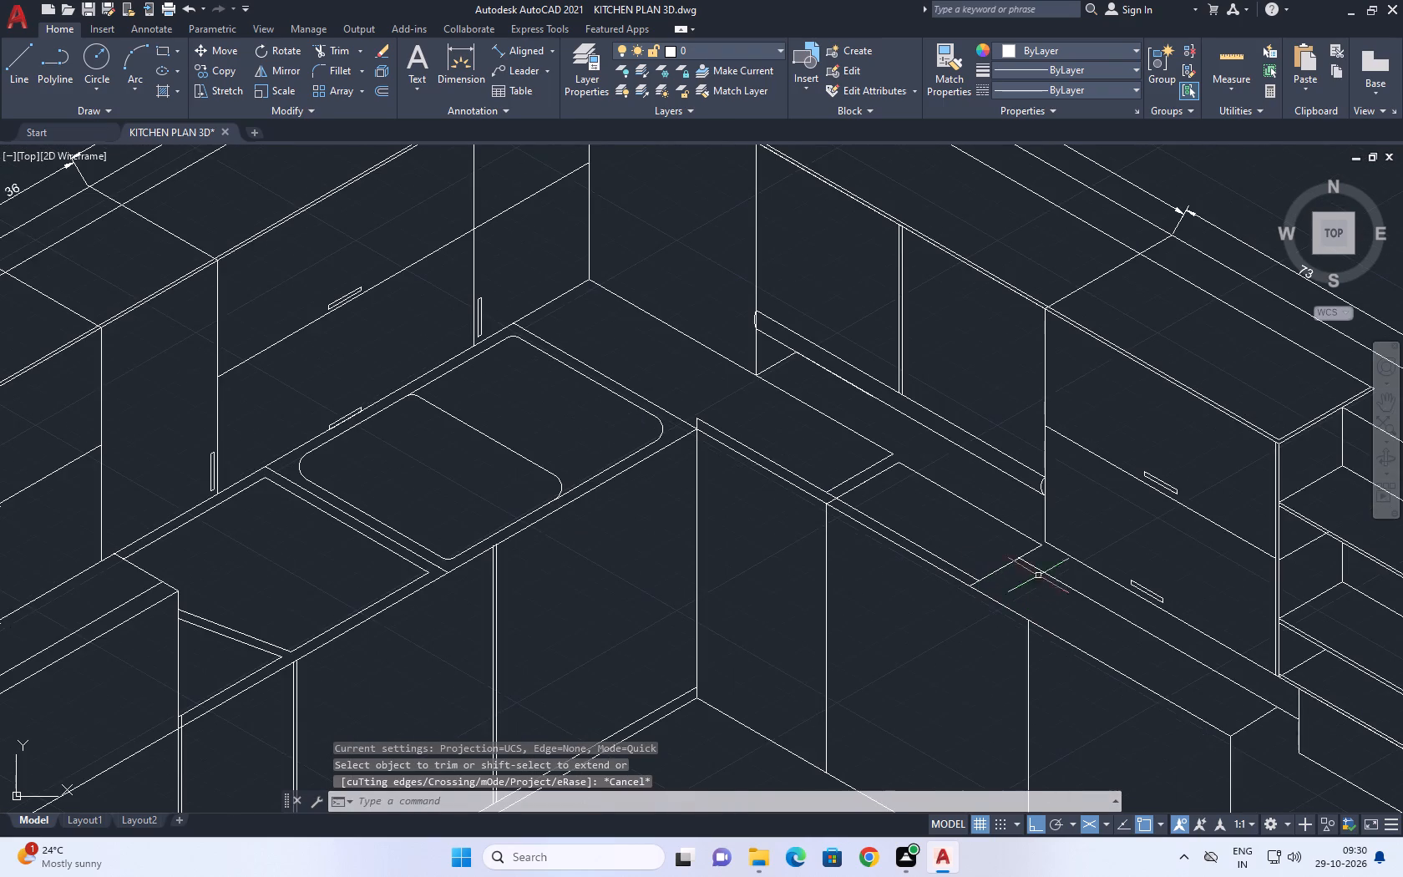
pyautogui.moveTo(1041, 574); pyautogui.dragTo(965, 619, button='middle')
pyautogui.scroll(2, 842, 596)
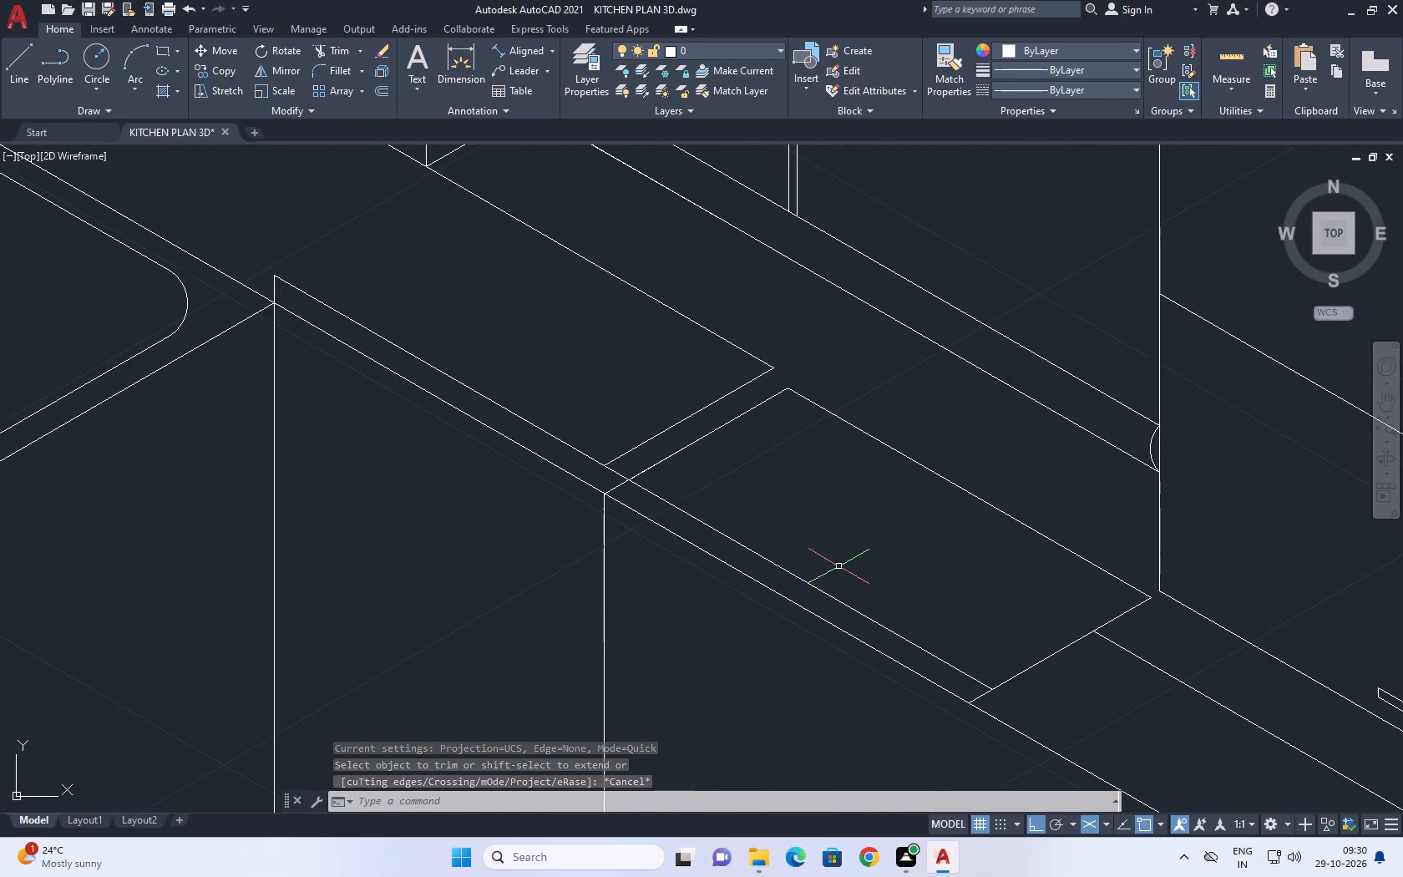
pyautogui.click(817, 587)
pyautogui.moveTo(822, 581); pyautogui.dragTo(927, 464, button='middle')
pyautogui.press('m')
pyautogui.press('space')
pyautogui.scroll(2, 898, 486)
pyautogui.click(904, 479)
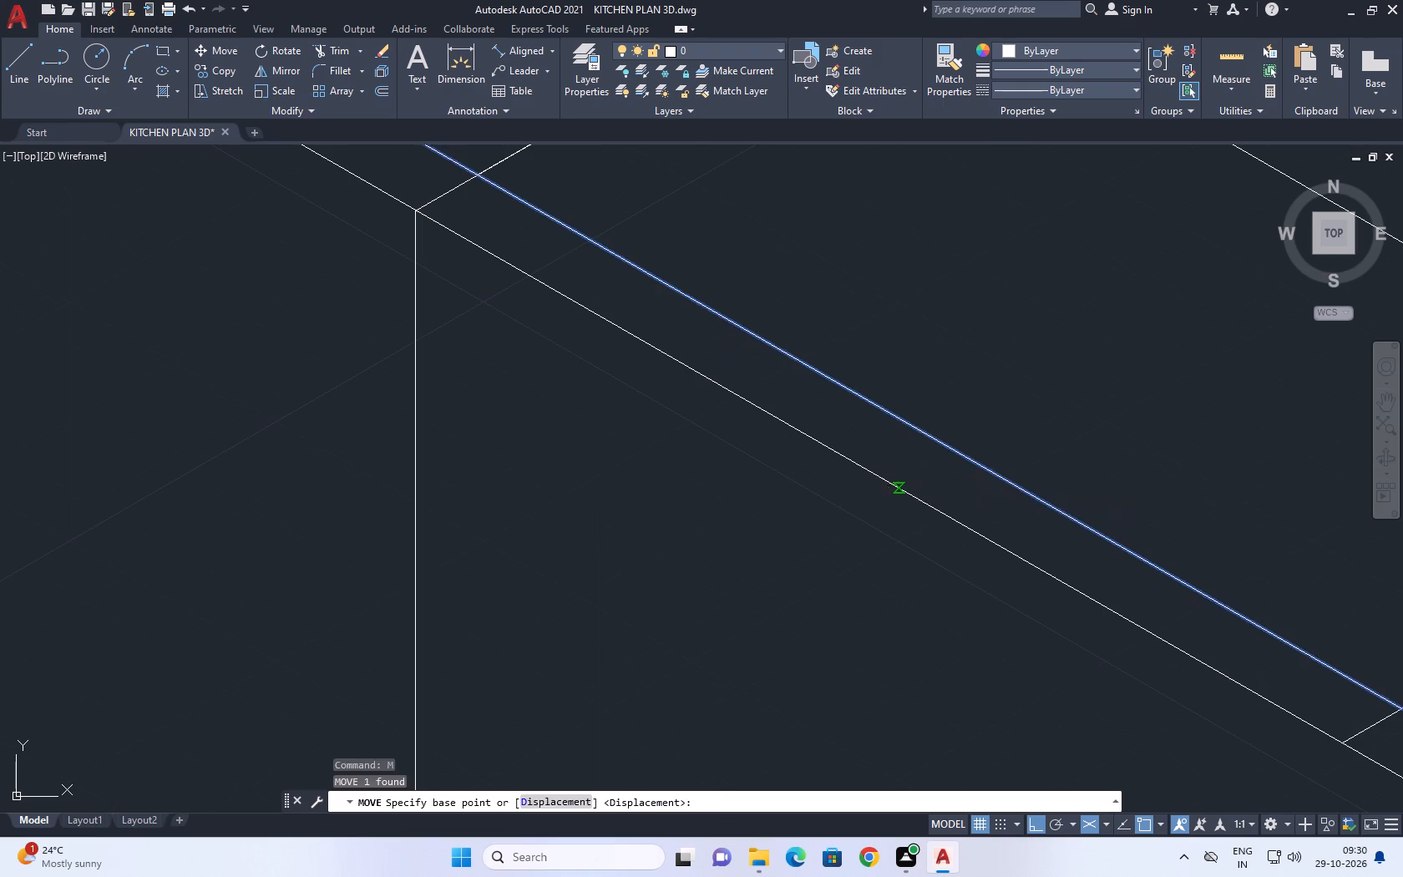
pyautogui.click(863, 517)
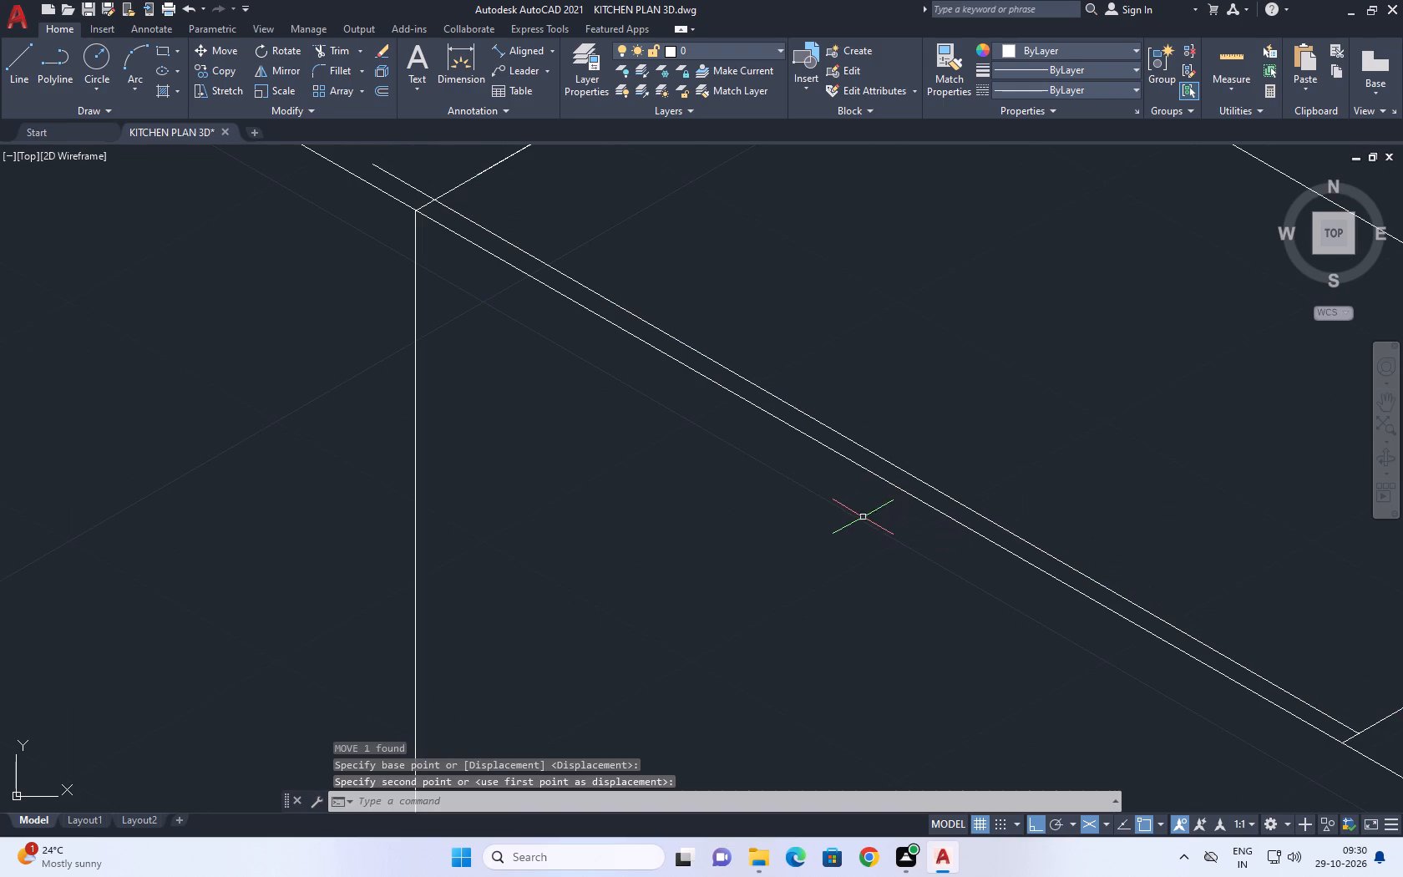
# Trim the moved line's overhang and the slanted side line's short end where they cross near the divider top.
pyautogui.scroll(-2, 768, 448)
pyautogui.moveTo(780, 430); pyautogui.dragTo(757, 493, button='middle')
pyautogui.write('tr')
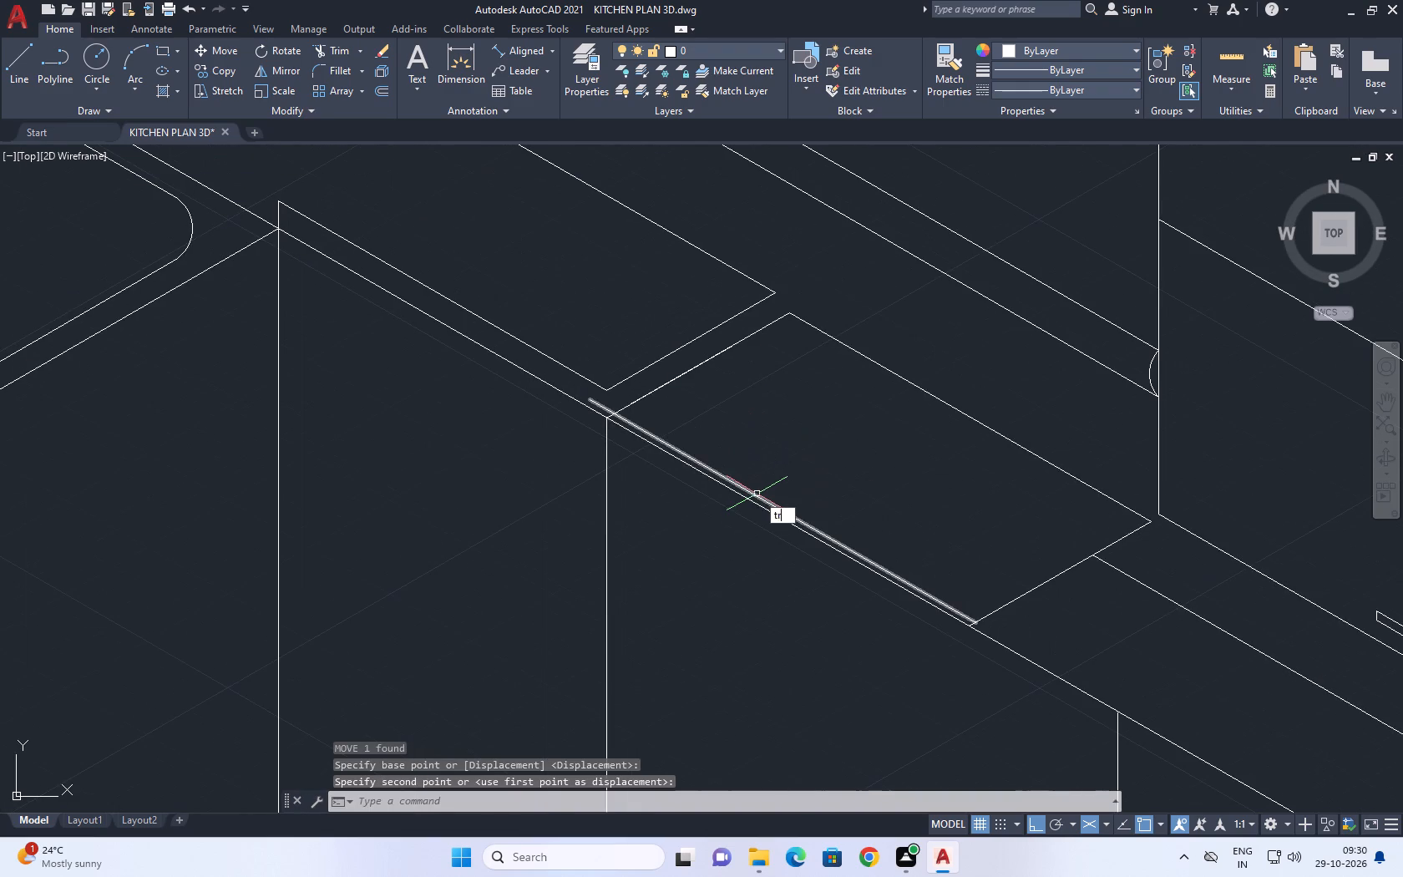
pyautogui.press('space')
pyautogui.scroll(1, 702, 483)
pyautogui.scroll(3, 563, 383)
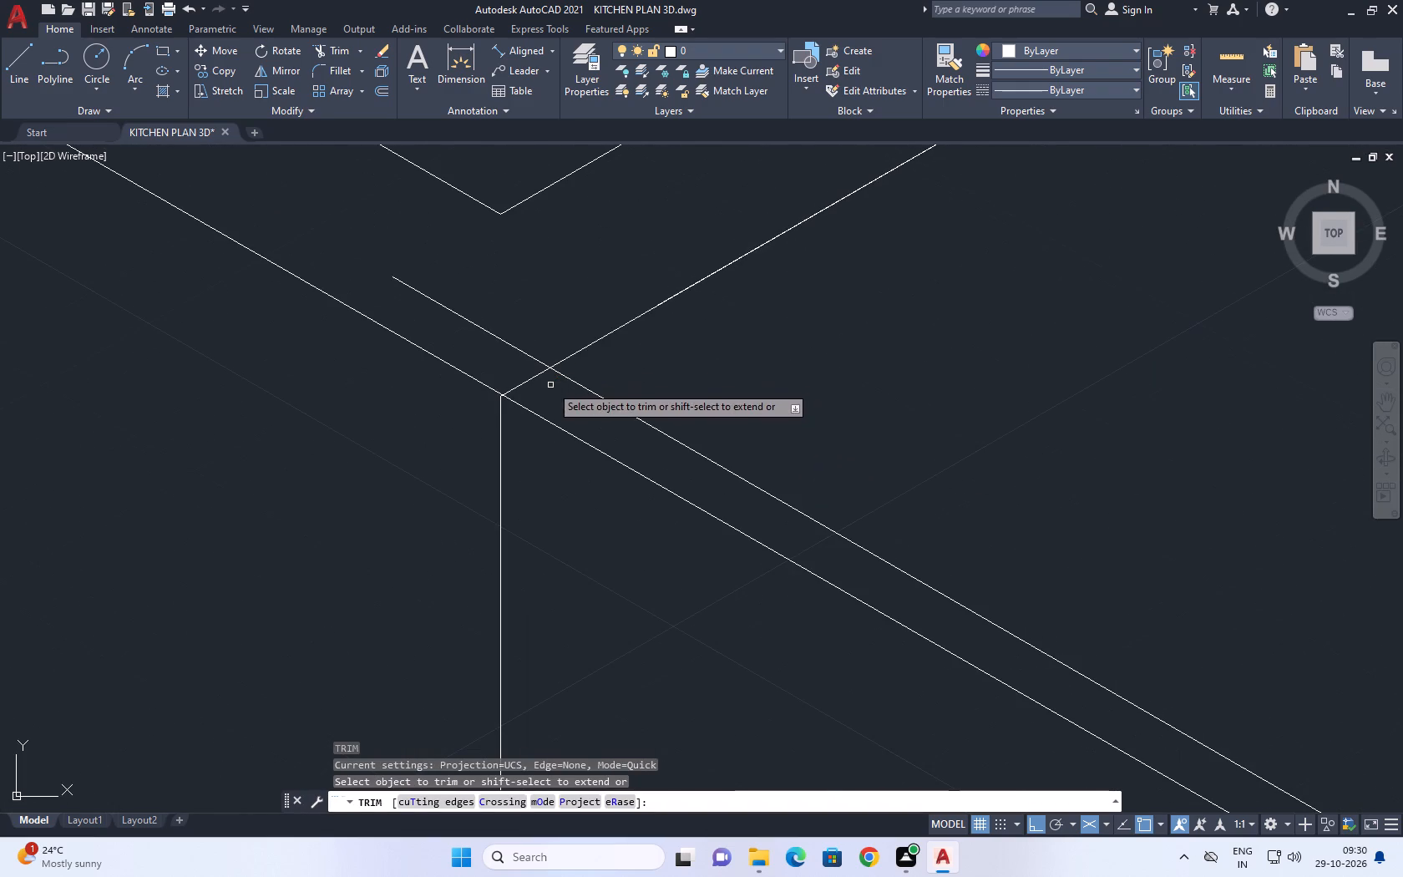
pyautogui.moveTo(544, 381); pyautogui.dragTo(747, 476, button='middle')
pyautogui.scroll(-2, 747, 476)
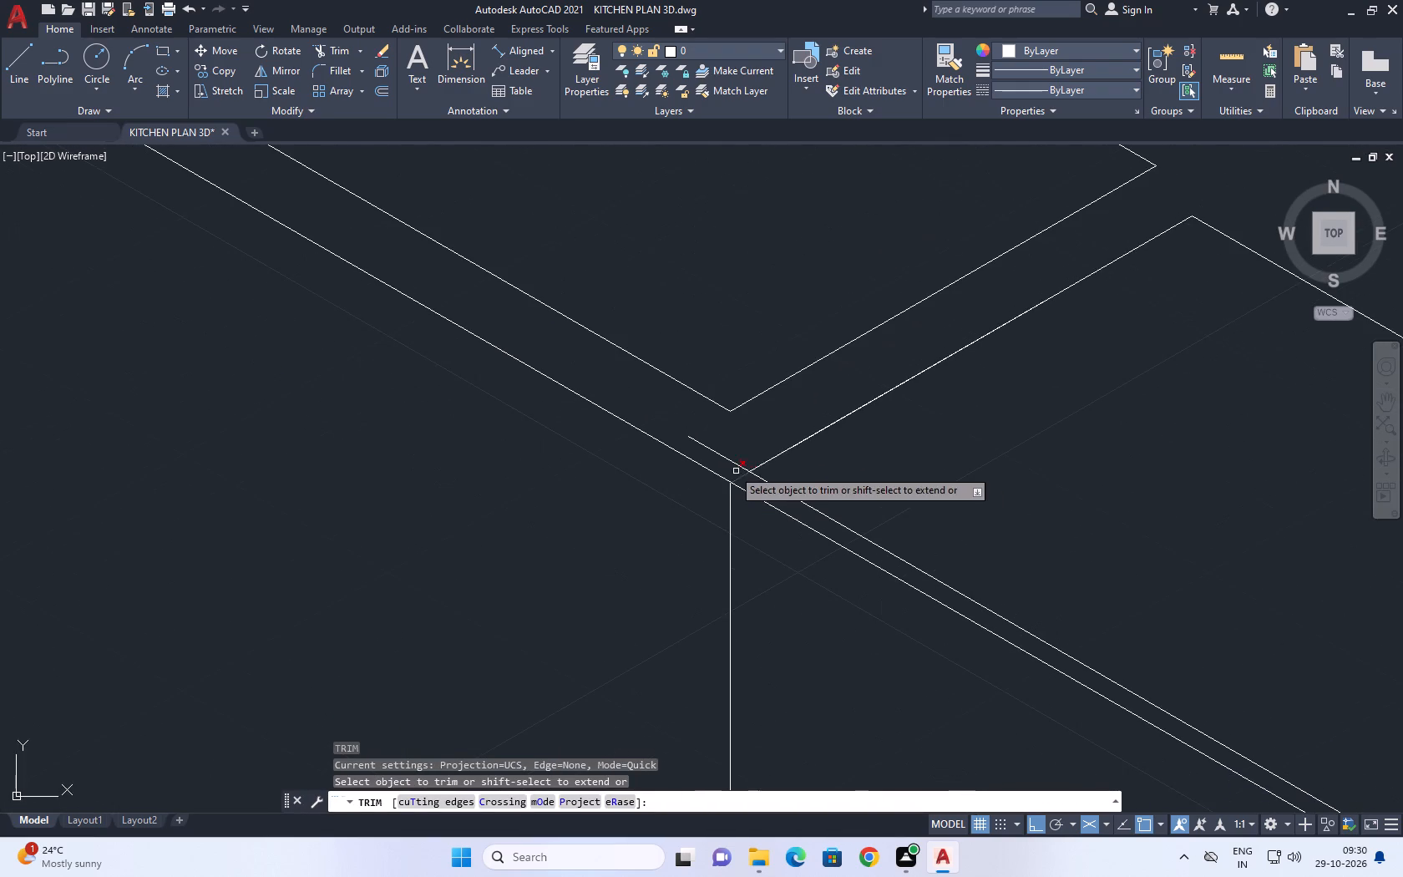
pyautogui.moveTo(689, 412); pyautogui.dragTo(722, 480, button='middle')
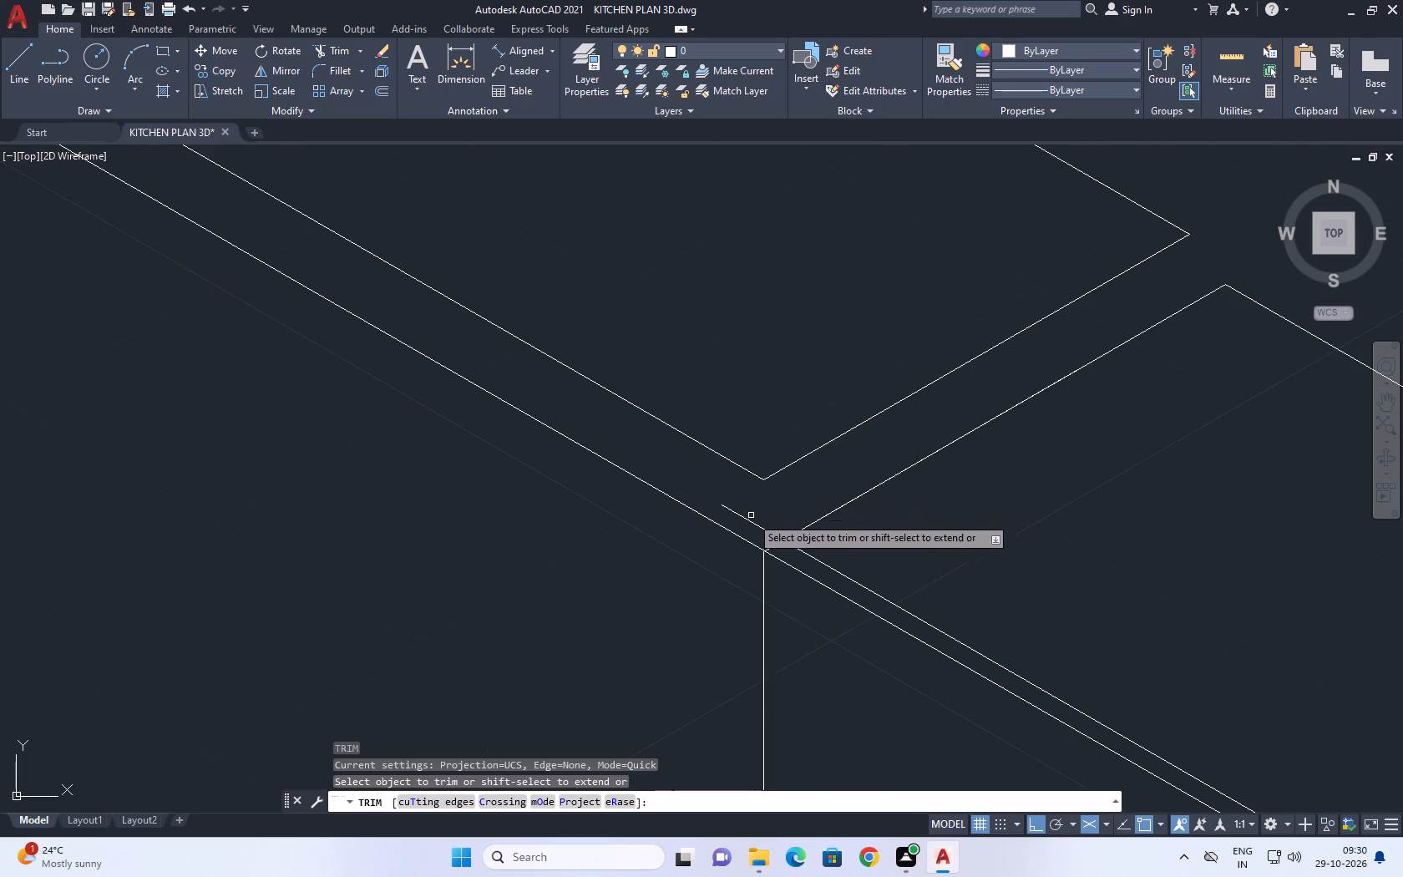
pyautogui.scroll(2, 762, 540)
pyautogui.moveTo(797, 567); pyautogui.dragTo(789, 556)
pyautogui.click(755, 493)
pyautogui.scroll(-5, 783, 490)
pyautogui.press('Escape')
# Copy the section's front line 1 unit inward at 30°.
pyautogui.scroll(-2, 799, 438)
pyautogui.scroll(3, 839, 480)
pyautogui.click(838, 494)
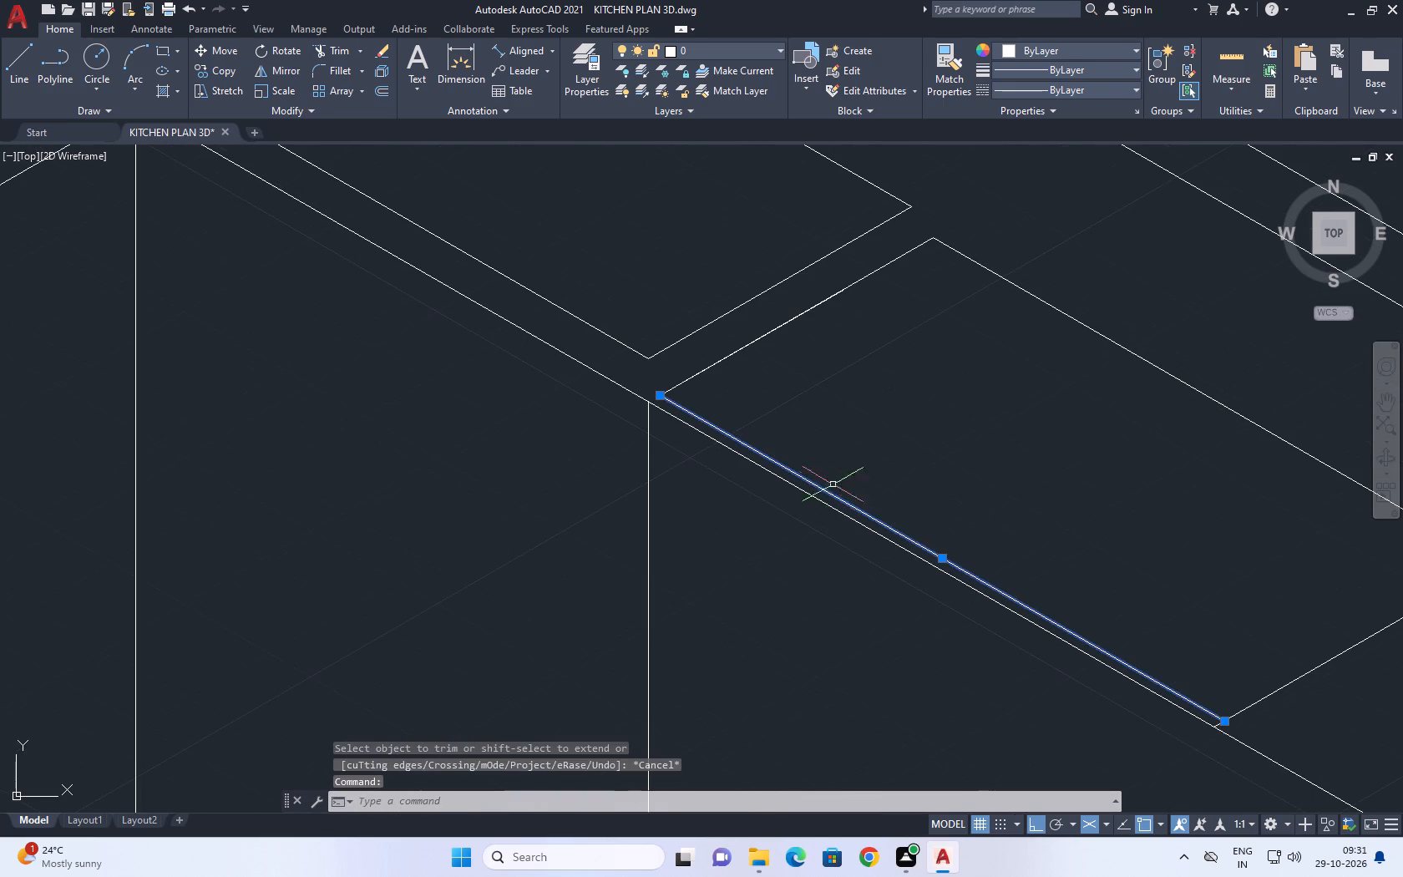
pyautogui.moveTo(835, 464); pyautogui.dragTo(768, 477, button='middle')
pyautogui.press('c')
pyautogui.press('o')
pyautogui.press('space')
pyautogui.click(771, 497)
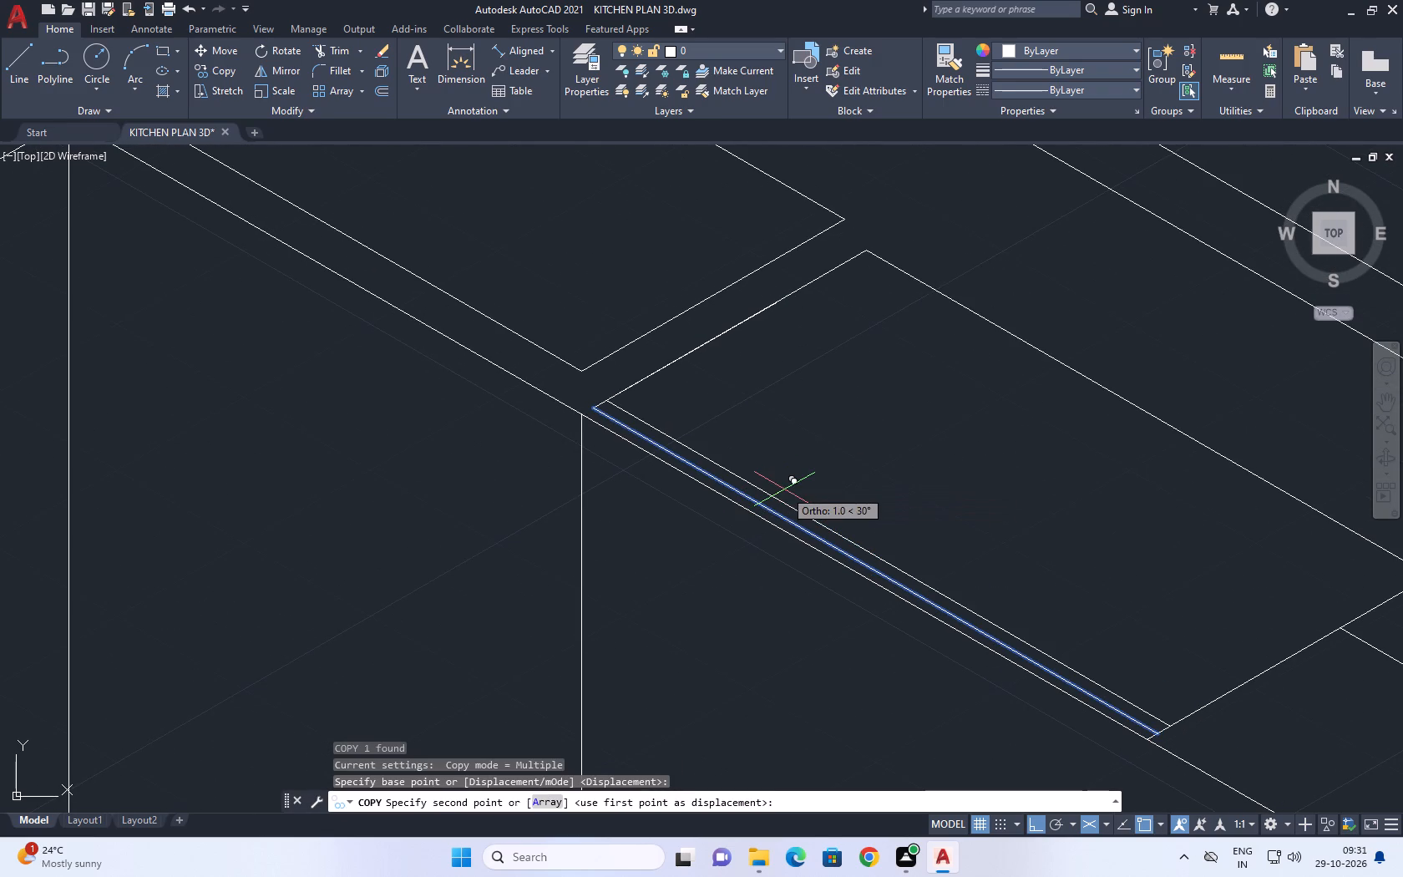
pyautogui.write('1')
pyautogui.press('space')
pyautogui.moveTo(624, 507); pyautogui.dragTo(581, 513, button='middle')
pyautogui.press('Escape')
pyautogui.scroll(-2, 754, 499)
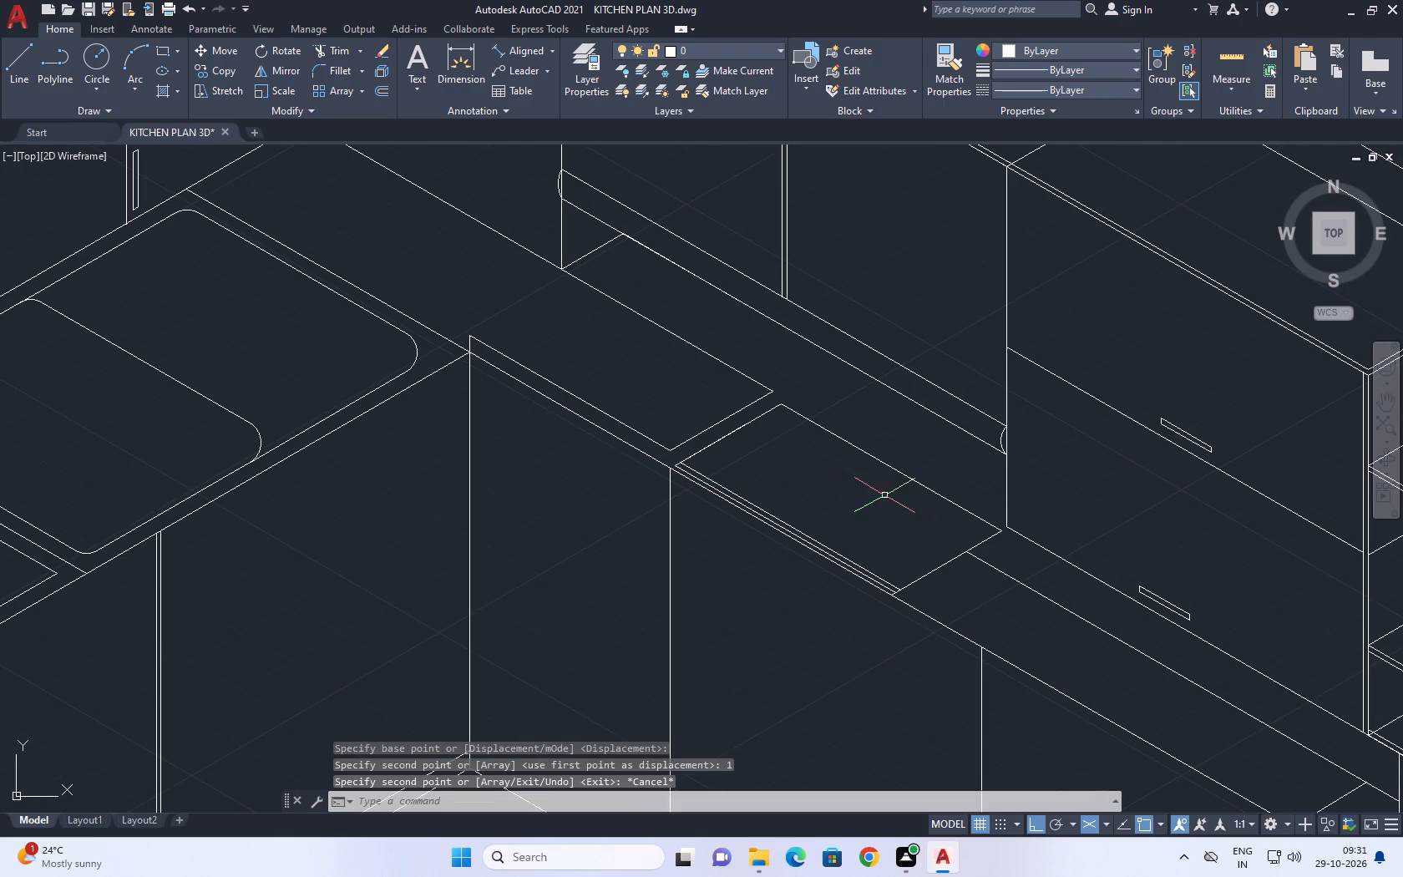
pyautogui.press('space')
pyautogui.press('Escape')
# Draw a line from the midpoint of the section's long back edge, parallel to its short sides, past the front edge.
pyautogui.press('l')
pyautogui.press('space')
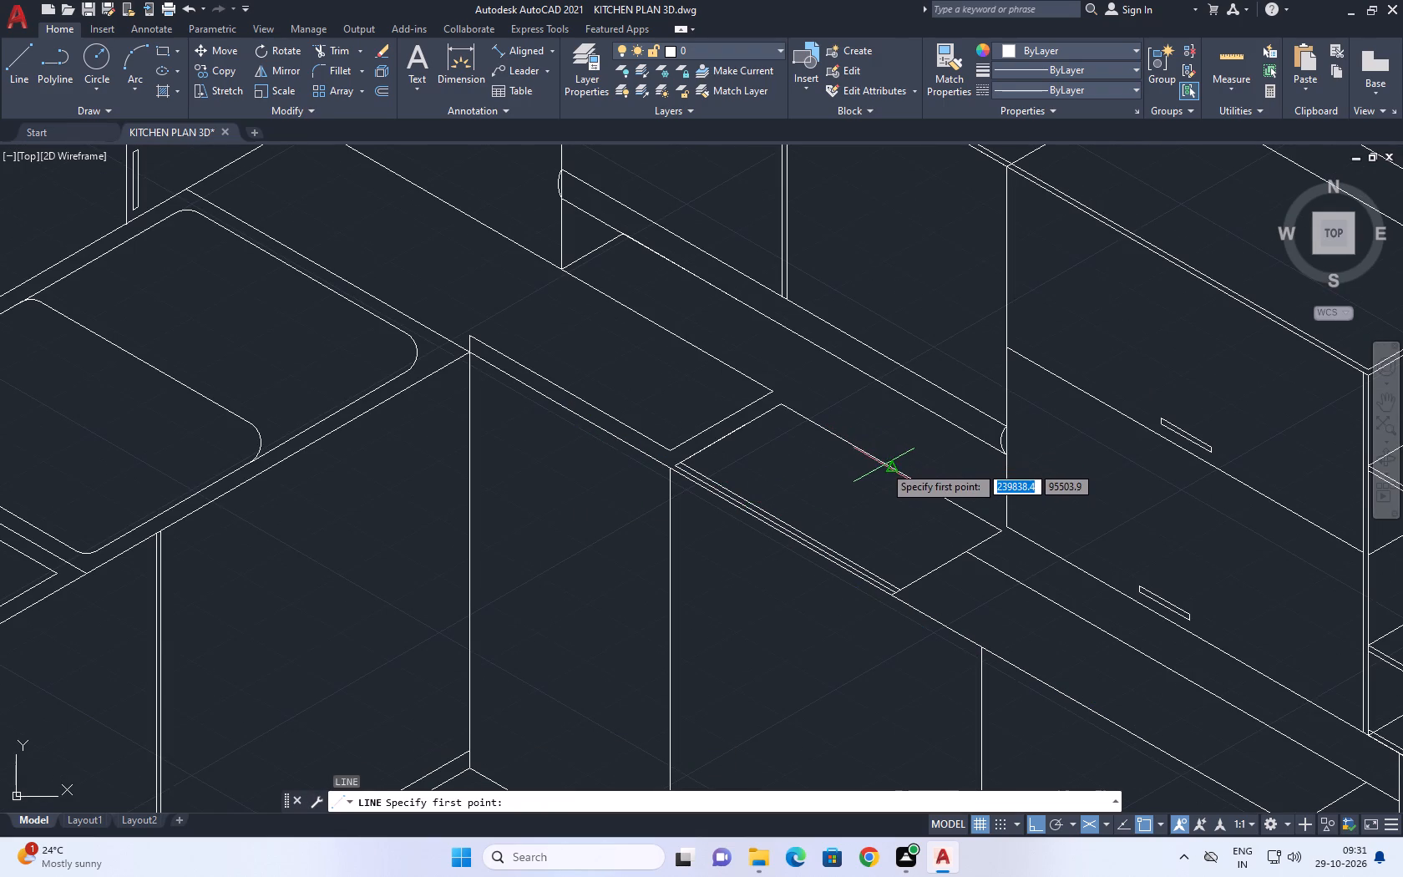
pyautogui.click(890, 471)
pyautogui.click(744, 573)
pyautogui.press('space')
# Copy the new cross line 0.5 to each side along the 330° axis direction.
pyautogui.scroll(1, 845, 500)
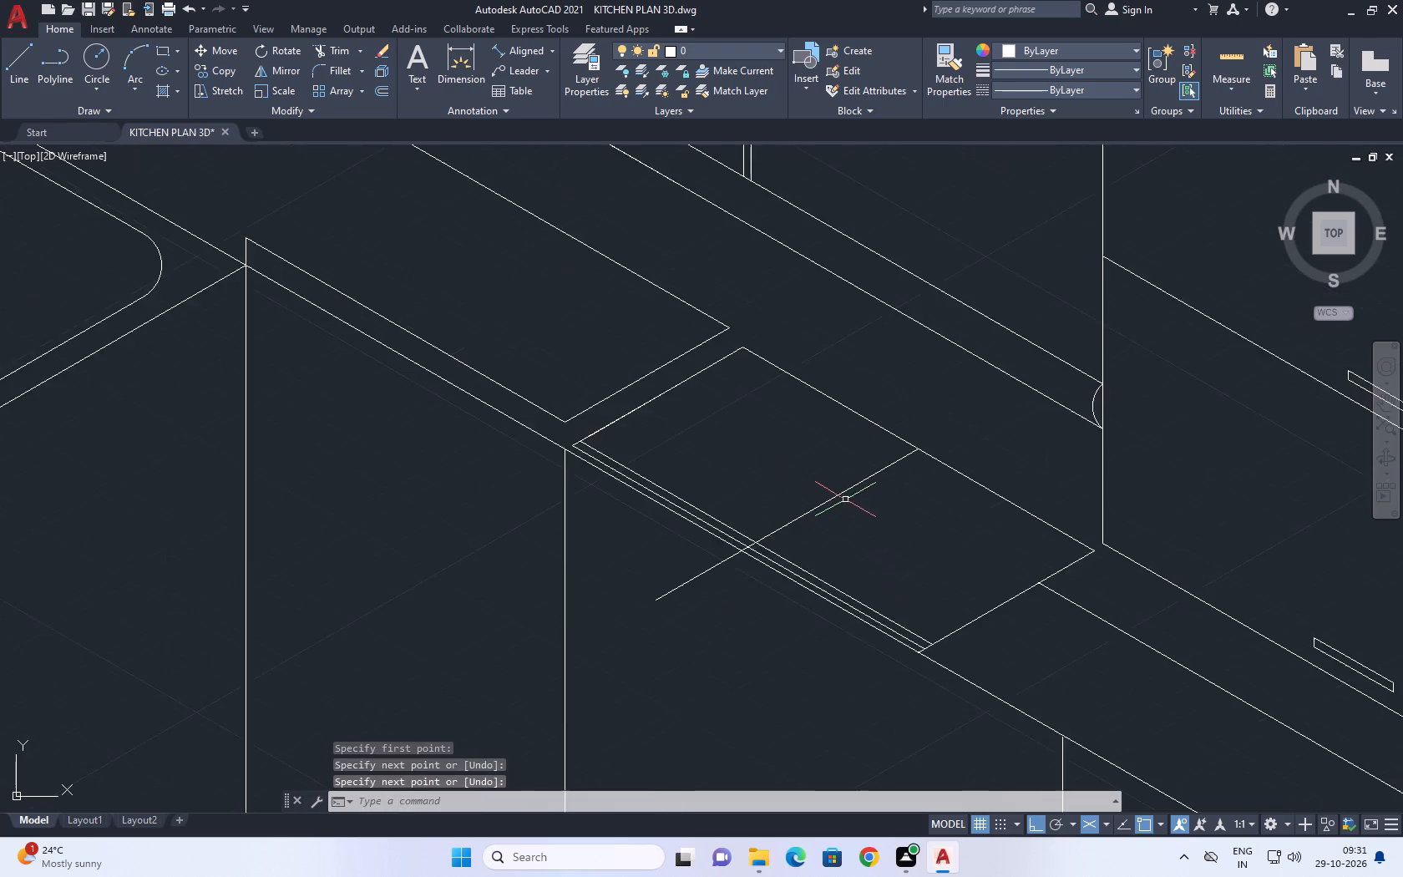
pyautogui.scroll(1, 845, 499)
pyautogui.moveTo(854, 503); pyautogui.dragTo(804, 468)
pyautogui.click(790, 459)
pyautogui.press('c')
pyautogui.press('o')
pyautogui.press('space')
pyautogui.click(802, 497)
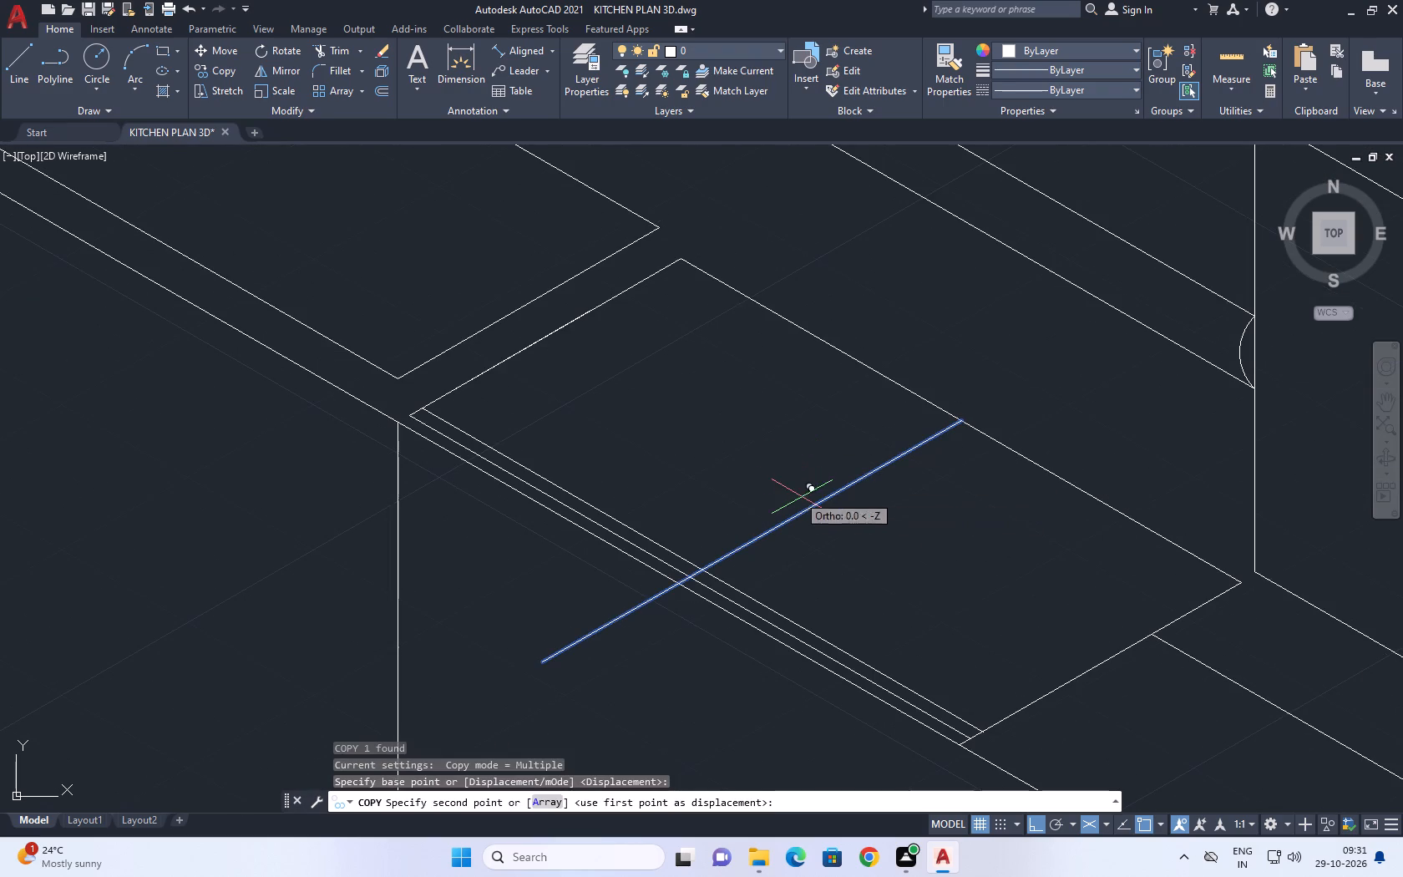
pyautogui.write('0.')
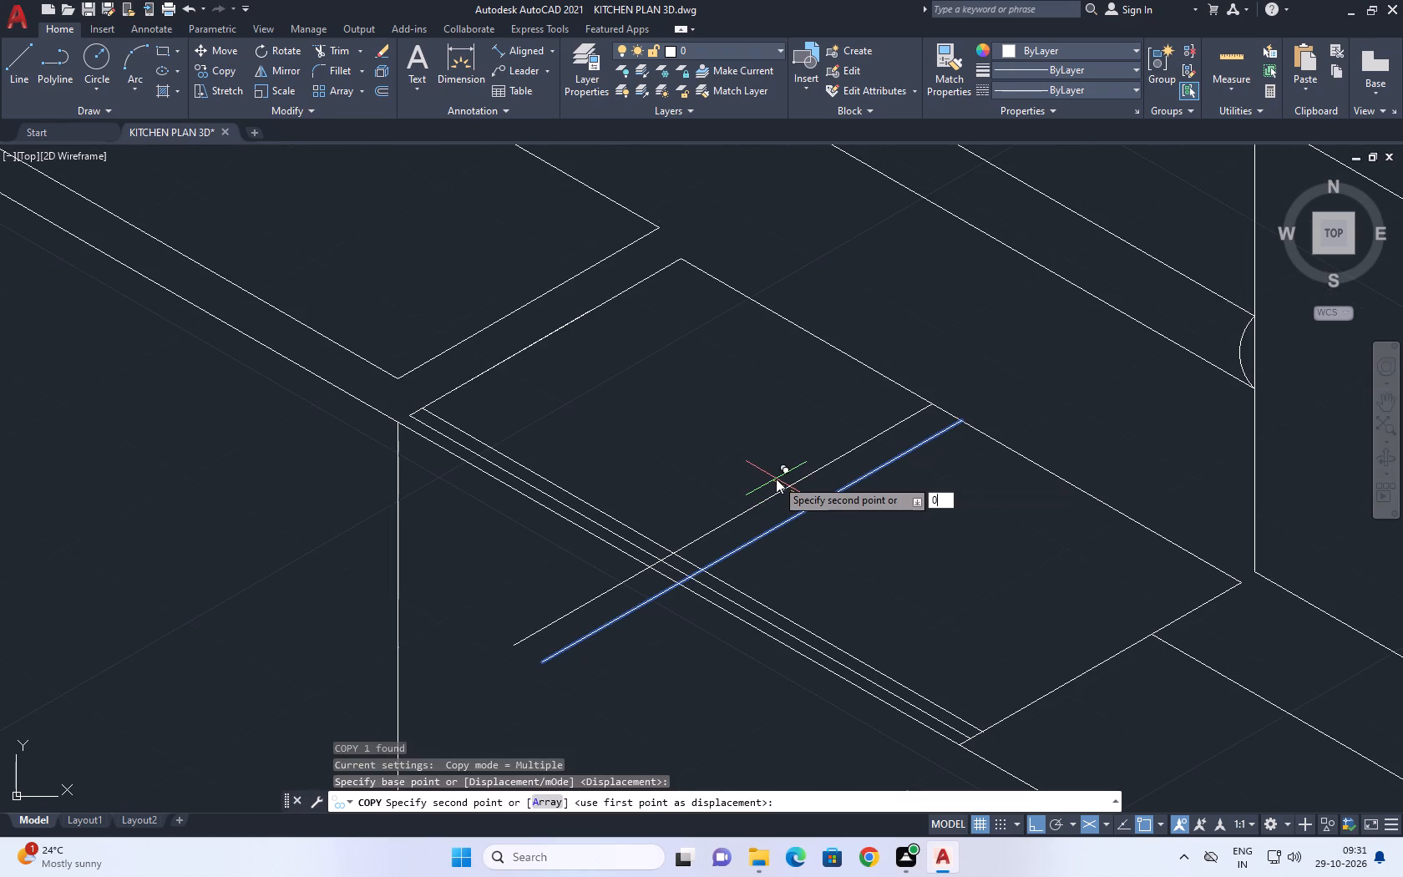
pyautogui.write('5')
pyautogui.press('space')
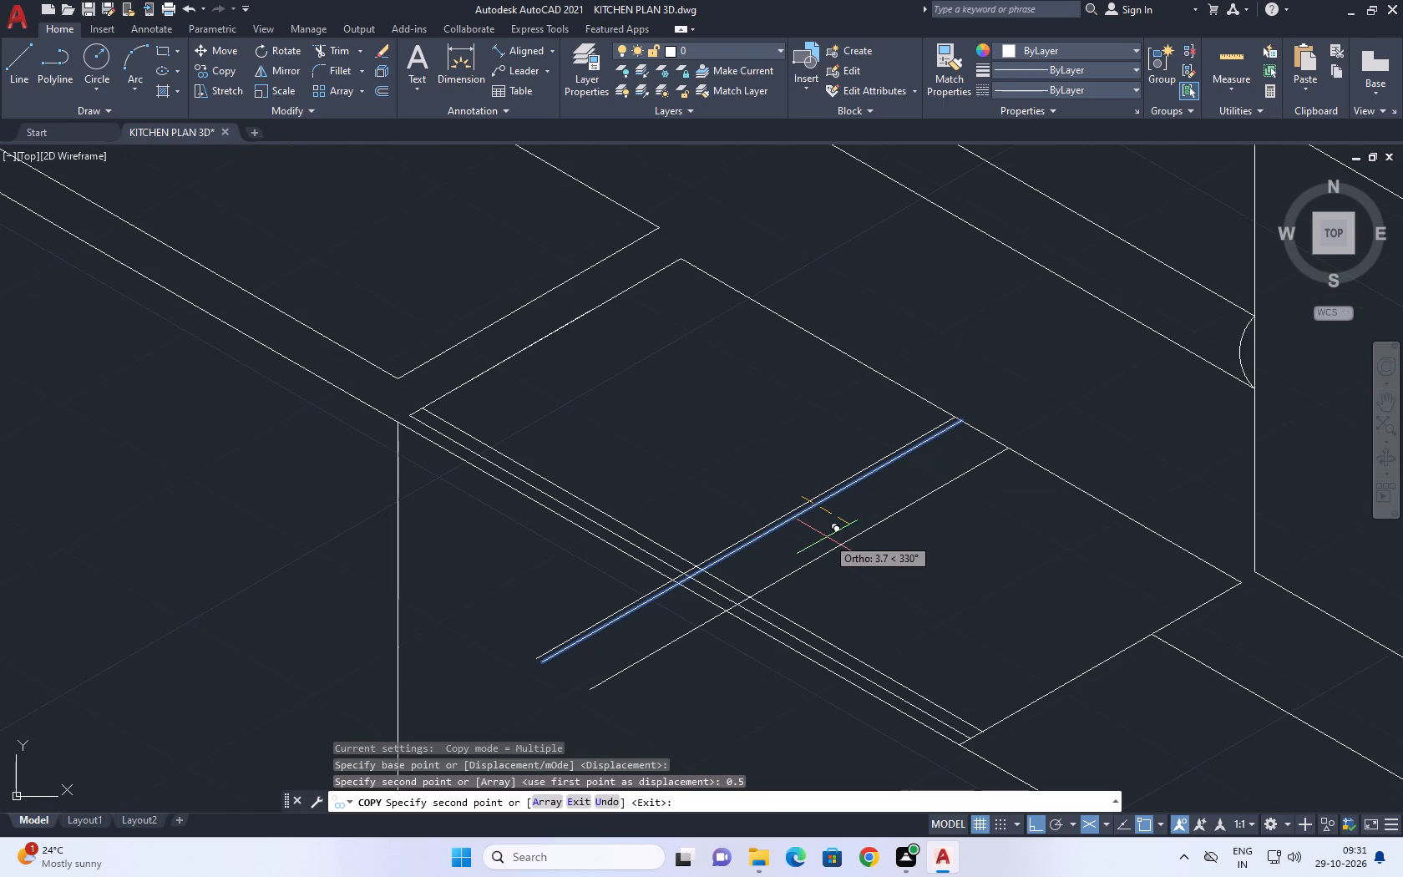
pyautogui.write('0.5')
pyautogui.press('space')
pyautogui.press('Escape')
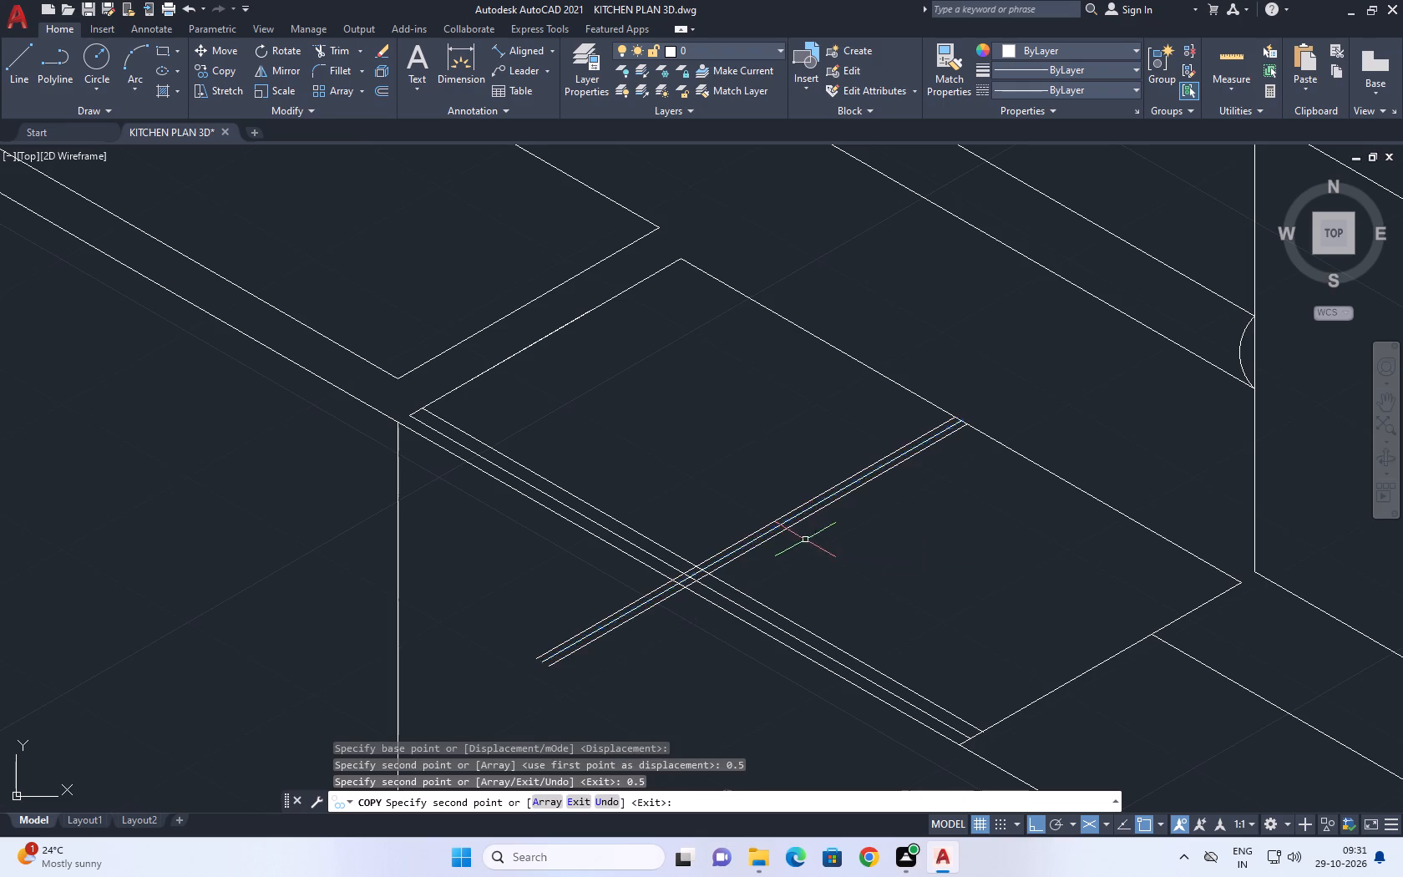
# Erase the original middle cross line between the two copies.
pyautogui.scroll(3, 774, 528)
pyautogui.click(777, 530)
pyautogui.click(758, 550)
pyautogui.press('Delete')
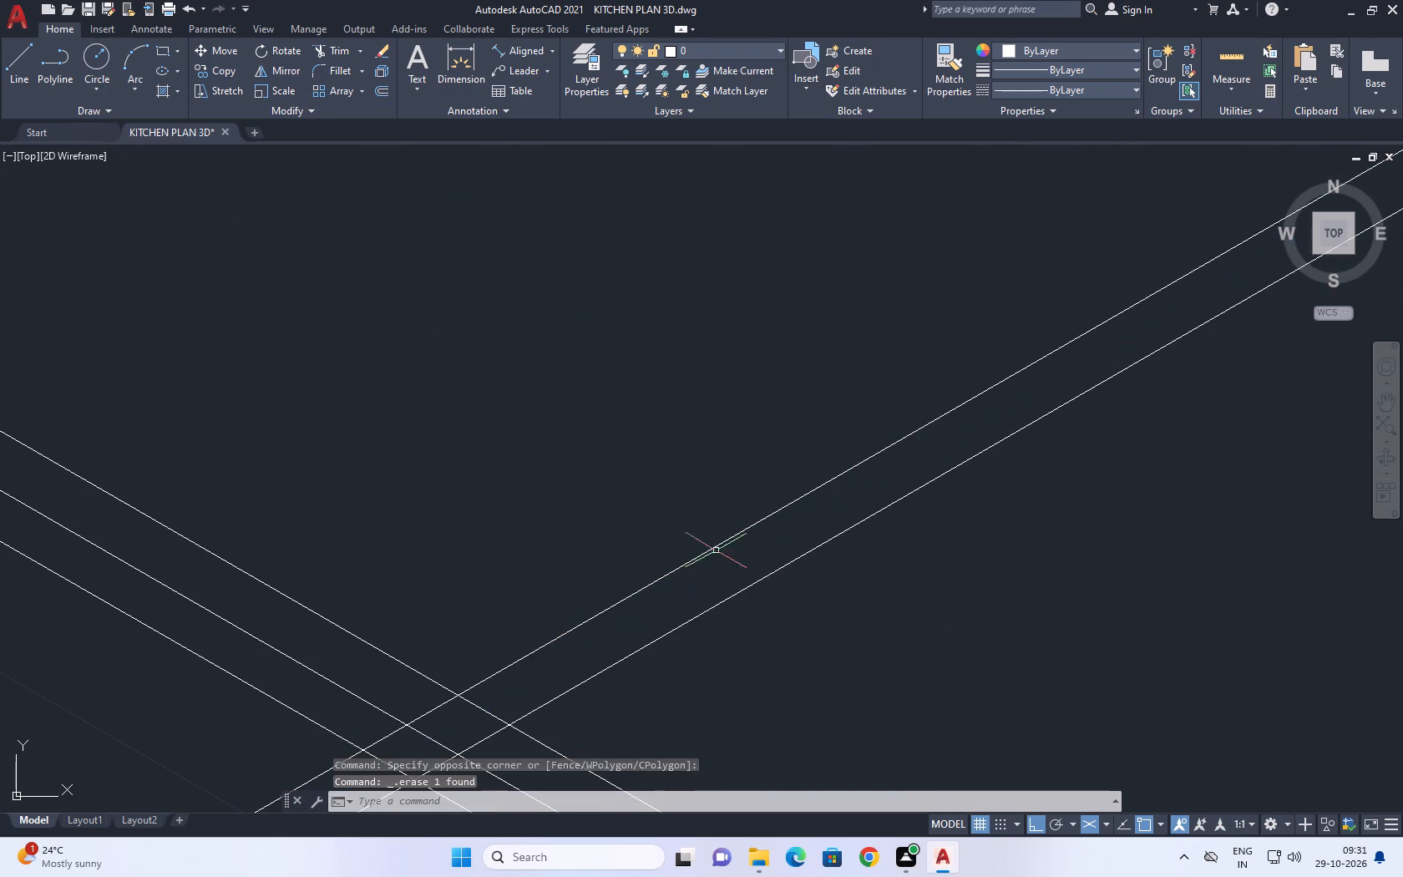
# Trim the two cross divider lines at the inner front line and erase their leftover ends past the front edge.
pyautogui.scroll(-4, 672, 535)
pyautogui.press('t')
pyautogui.press('r')
pyautogui.press('space')
pyautogui.scroll(3, 656, 558)
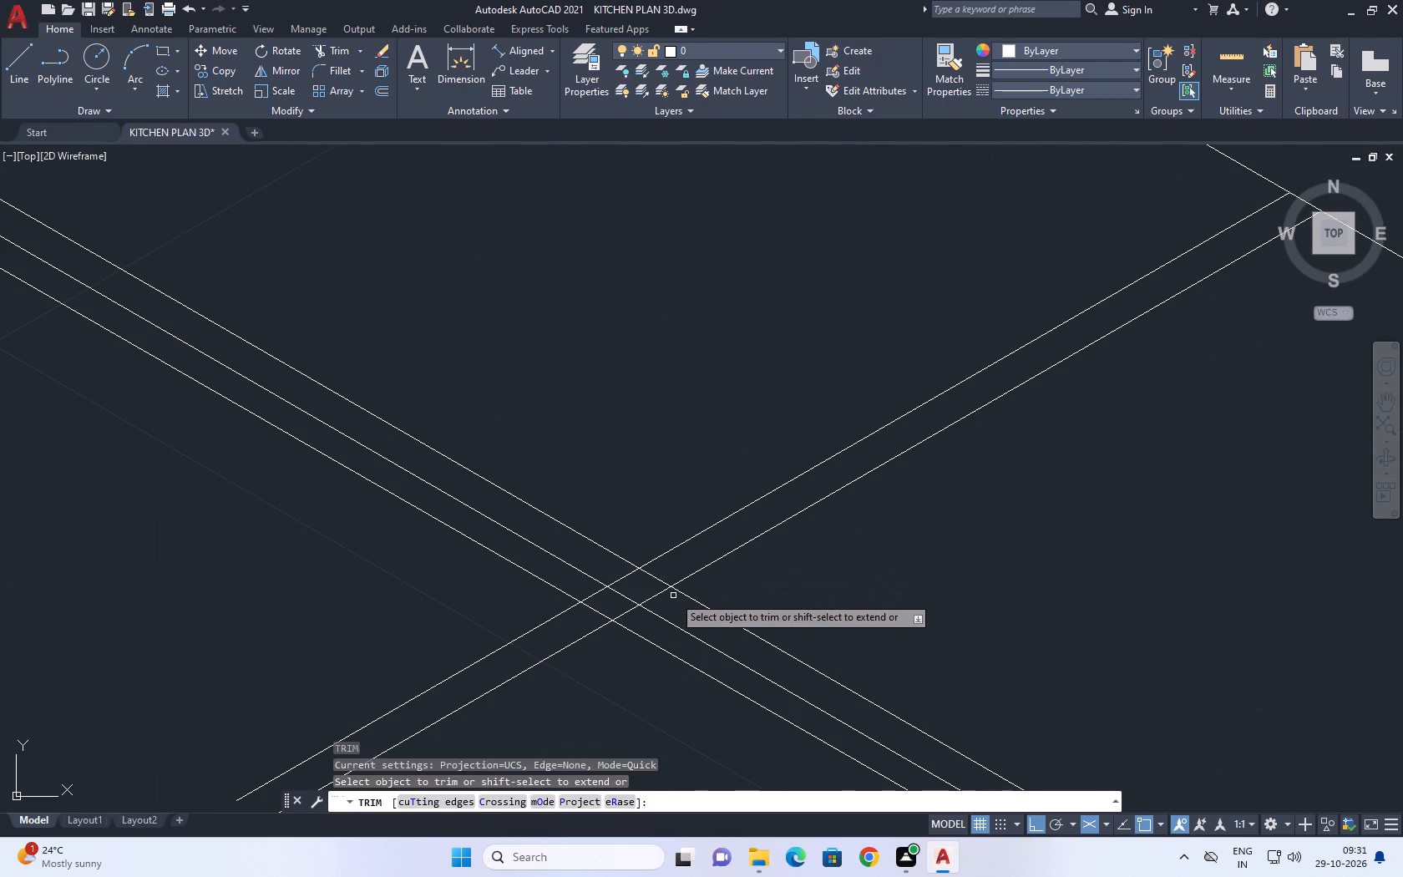
pyautogui.click(673, 596)
pyautogui.click(624, 566)
pyautogui.press('space')
pyautogui.click(583, 701)
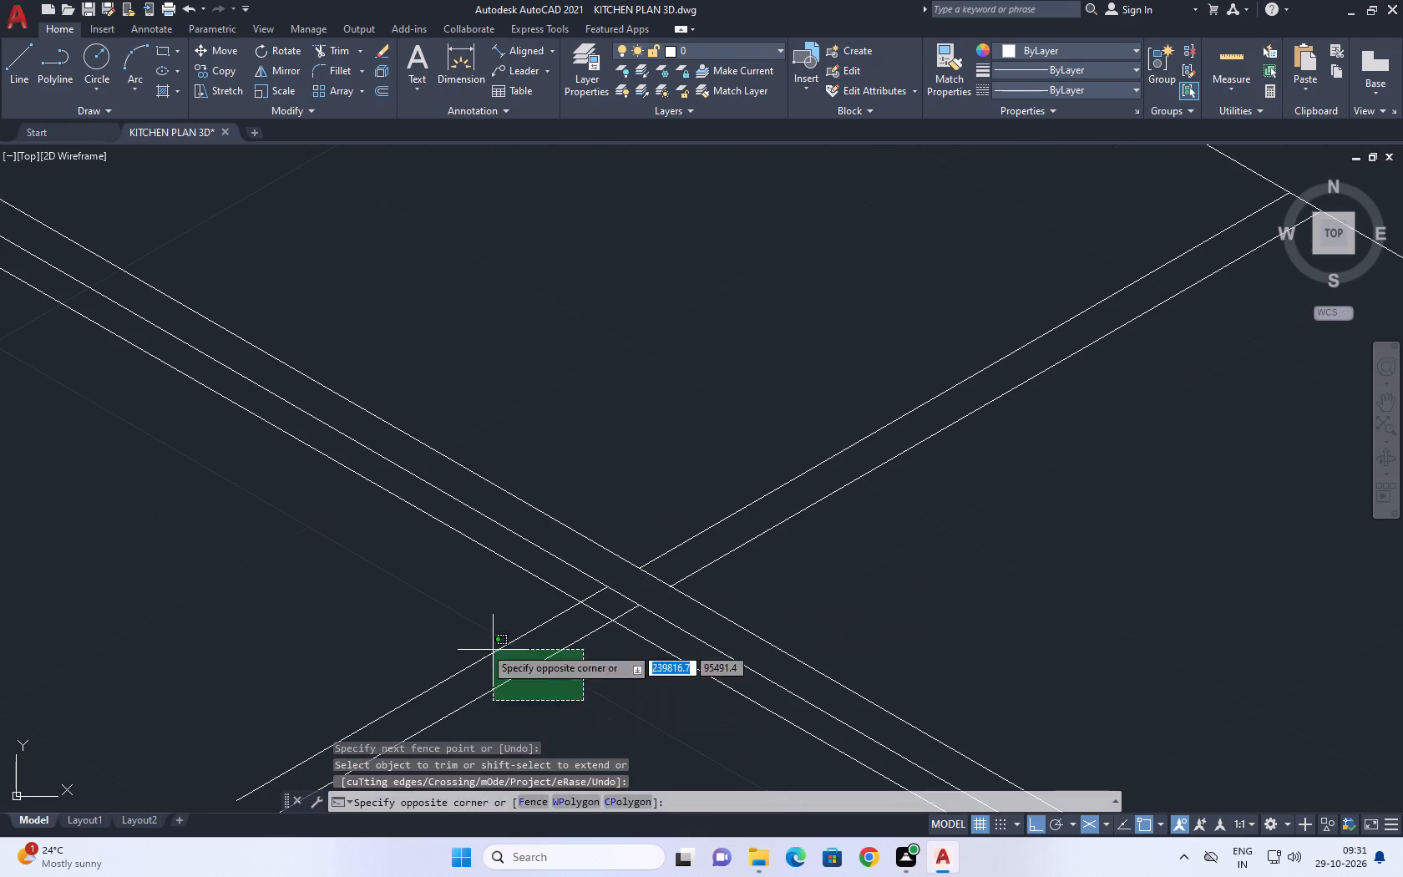
pyautogui.click(462, 636)
pyautogui.press('Delete')
pyautogui.scroll(-4, 622, 625)
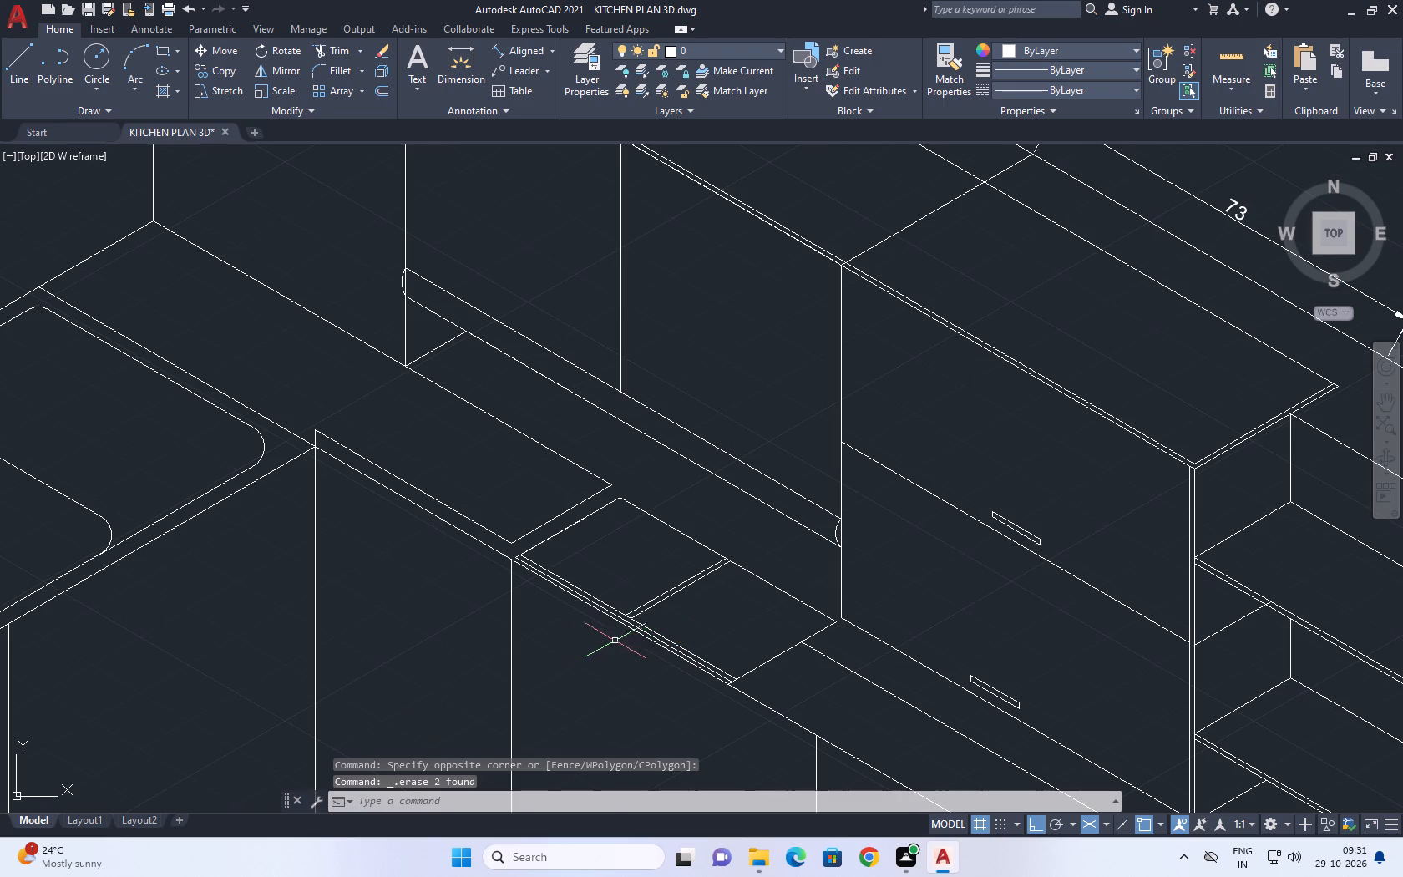
# Trim the short piece of the inner front line between the two cross divider lines.
pyautogui.scroll(2, 628, 630)
pyautogui.moveTo(614, 530); pyautogui.dragTo(620, 537, button='middle')
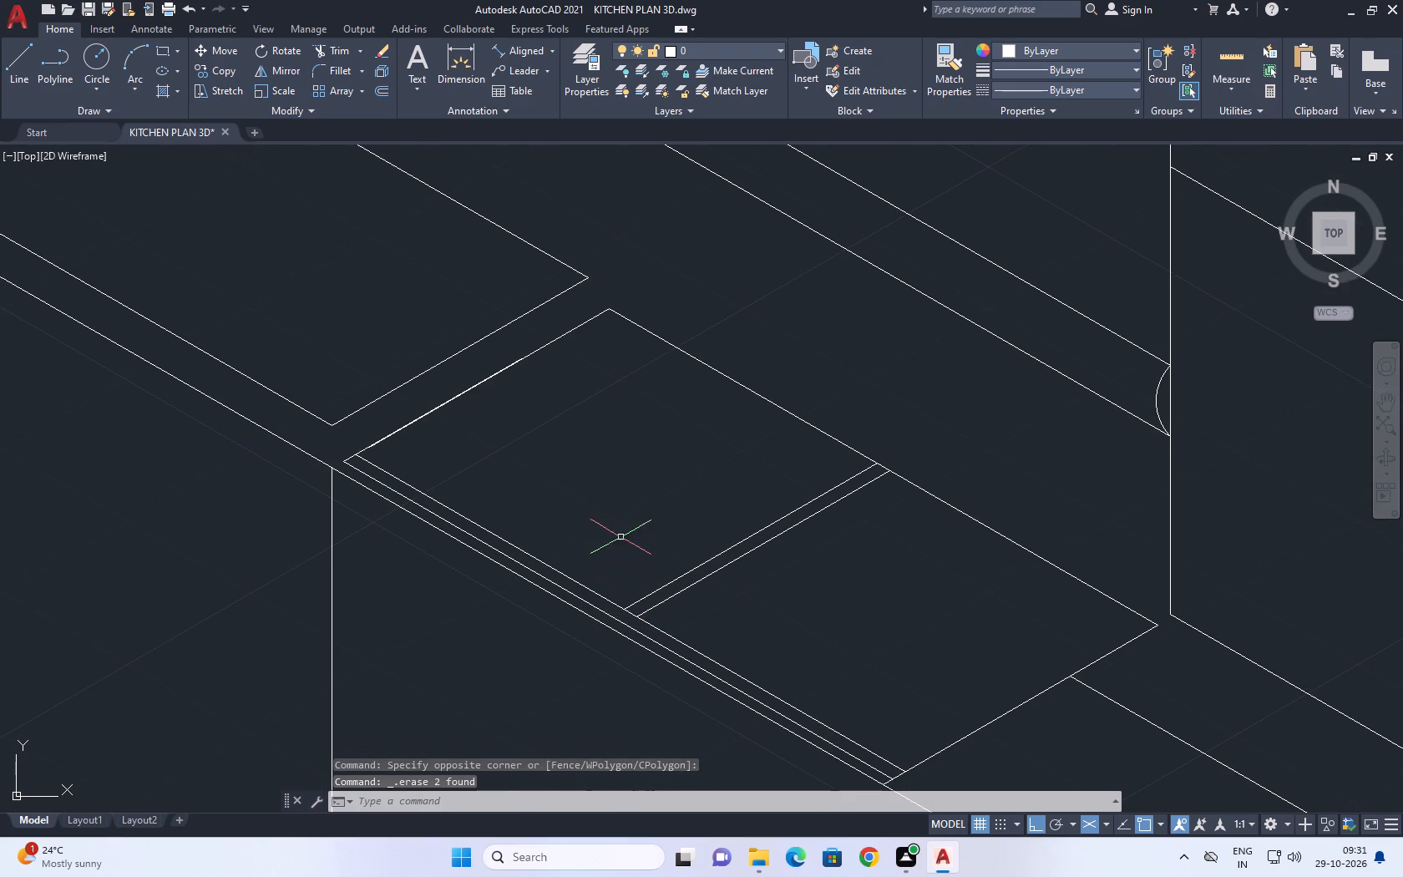
pyautogui.press('t')
pyautogui.press('r')
pyautogui.press('space')
pyautogui.scroll(1, 616, 614)
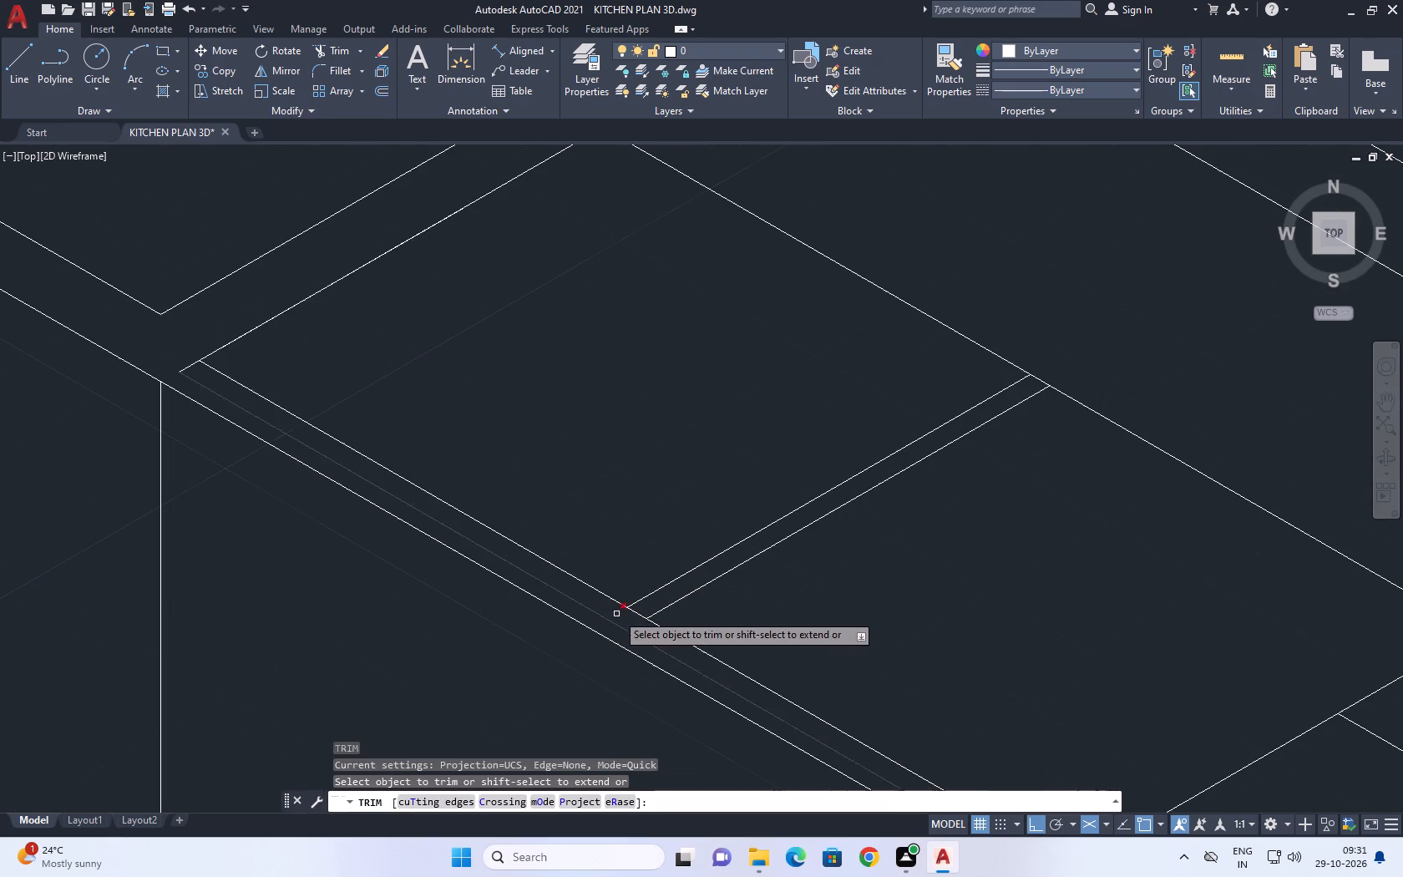
pyautogui.click(636, 612)
pyautogui.press('Escape')
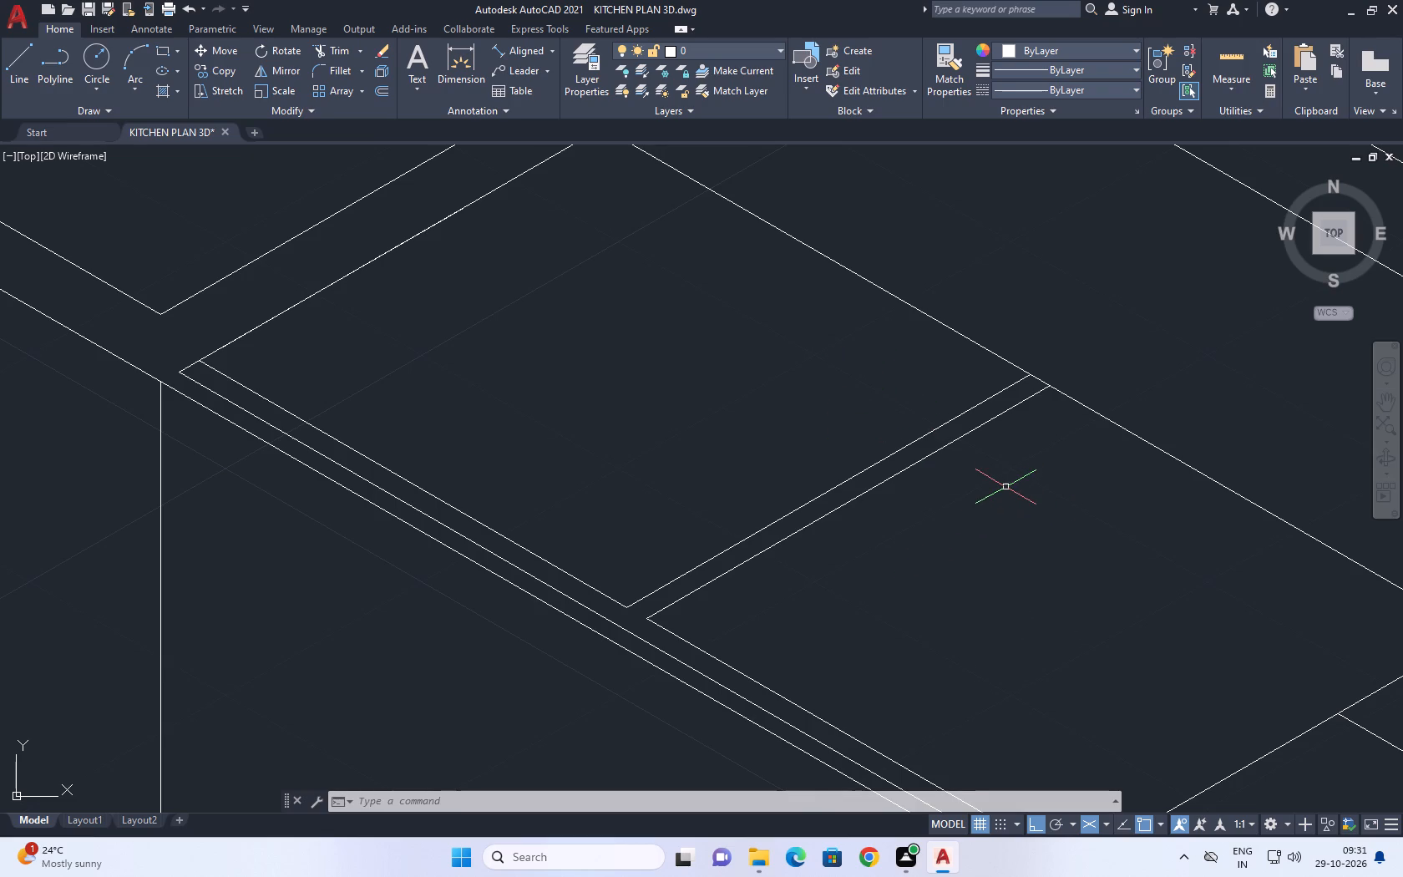
# Draw a lengthwise line from the midpoint of the section's near short side, past its far short side.
pyautogui.scroll(-2, 853, 493)
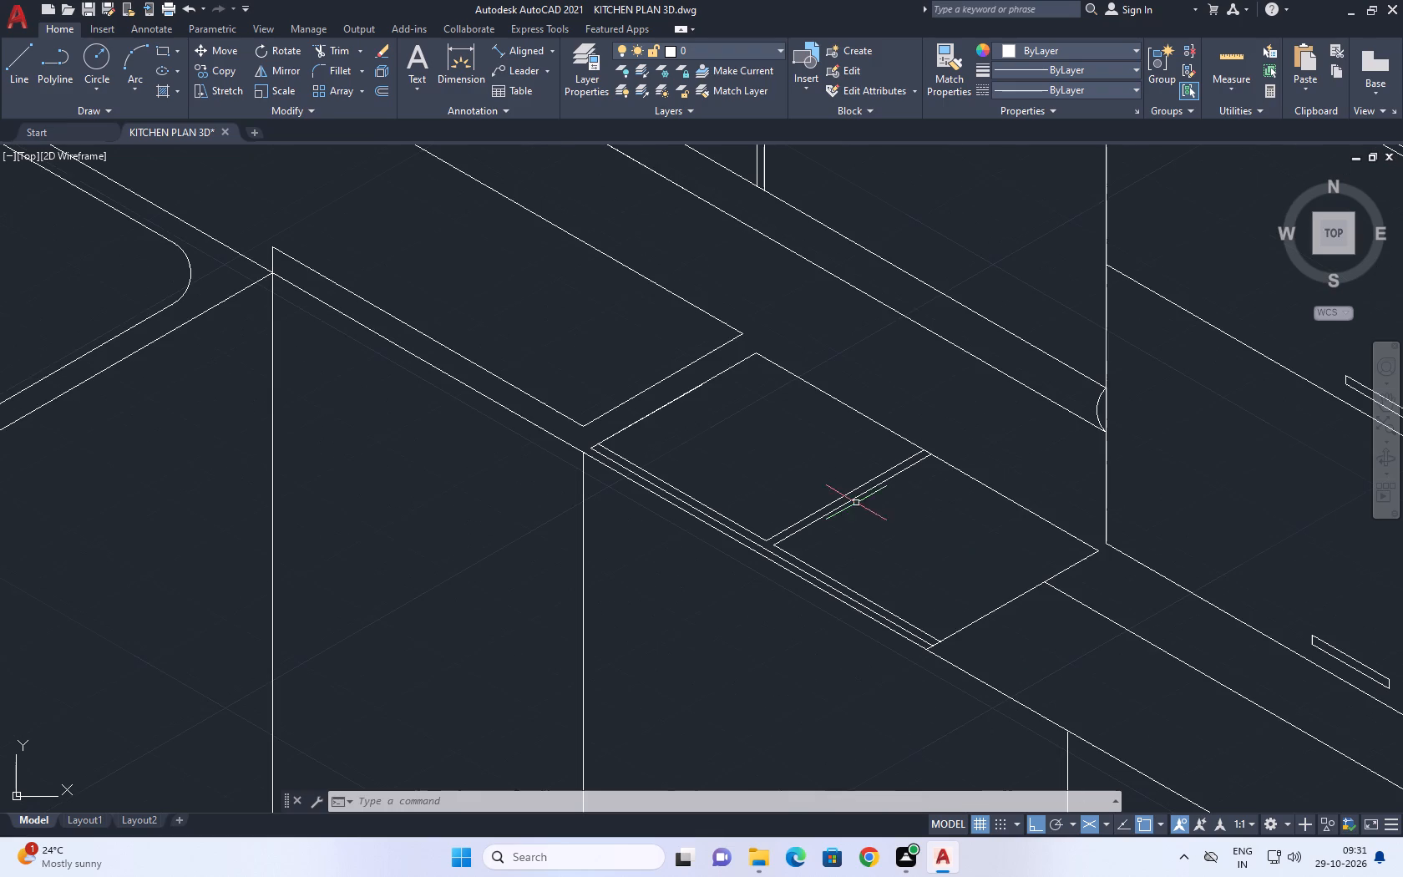
pyautogui.moveTo(916, 493); pyautogui.dragTo(889, 518, button='middle')
pyautogui.scroll(-1, 893, 515)
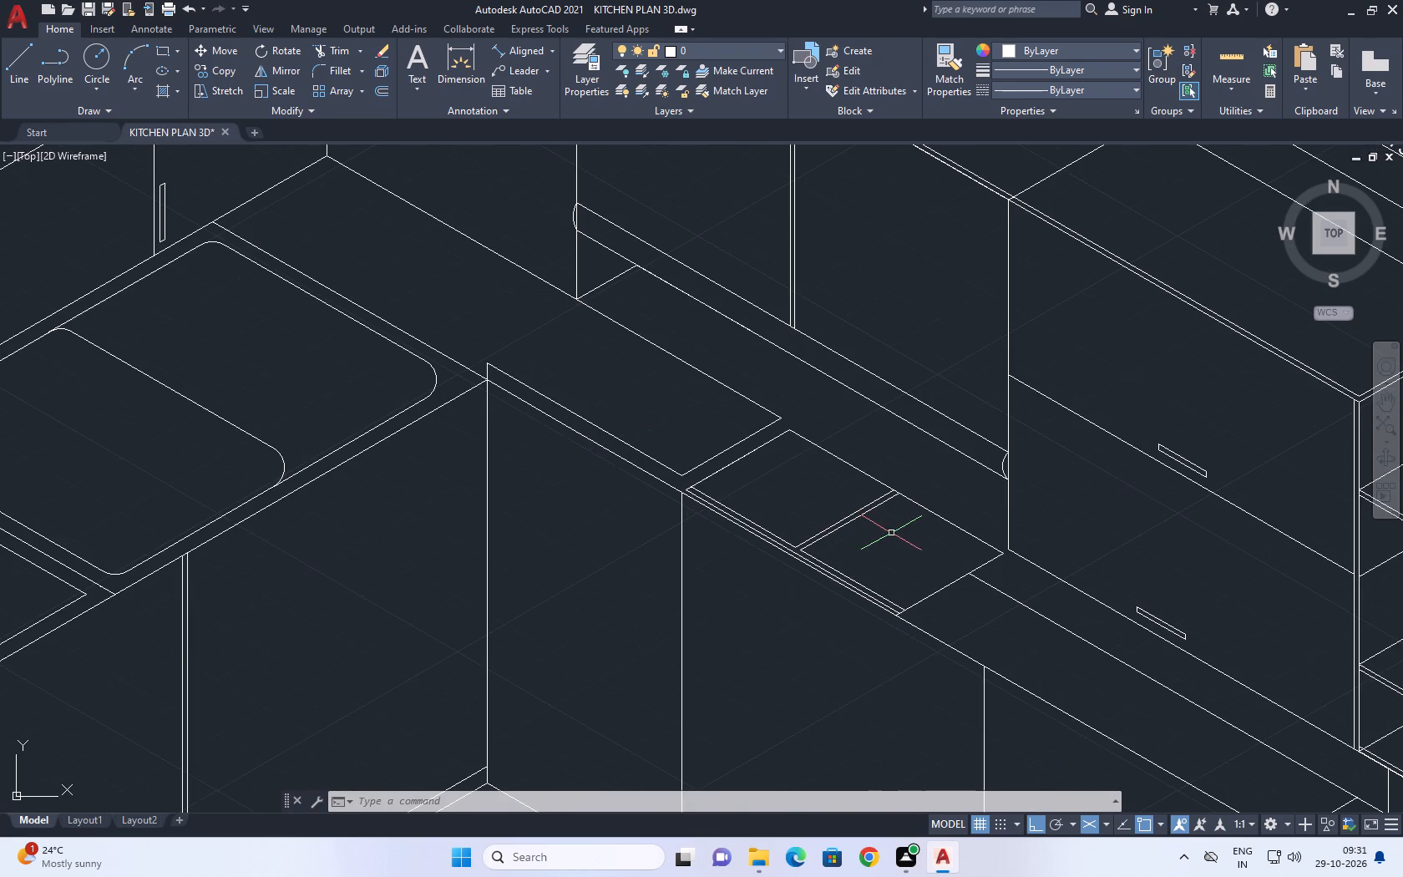
pyautogui.click(13, 54)
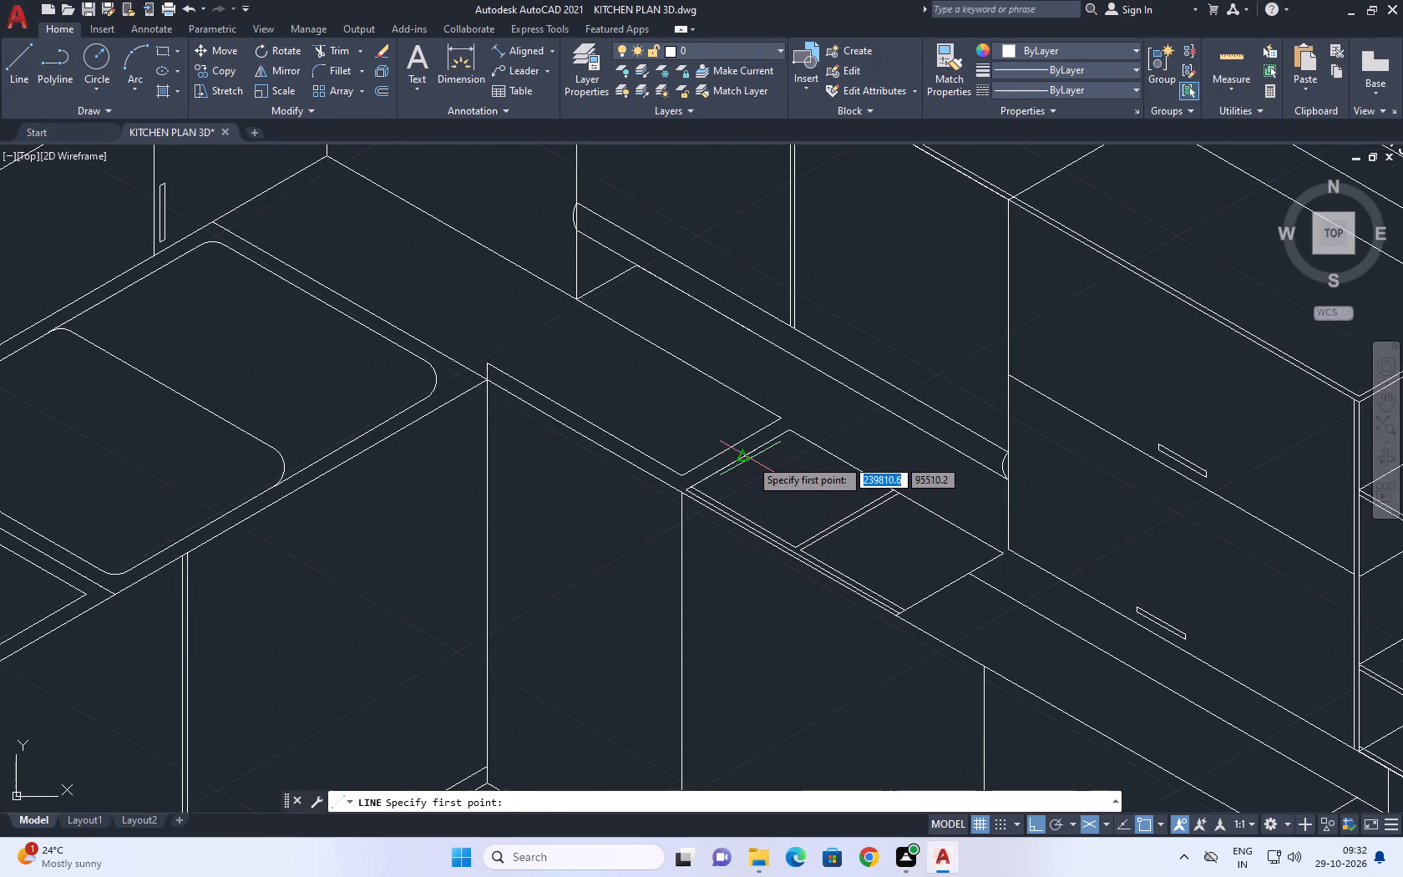
pyautogui.click(750, 459)
pyautogui.click(967, 621)
pyautogui.rightClick(987, 614)
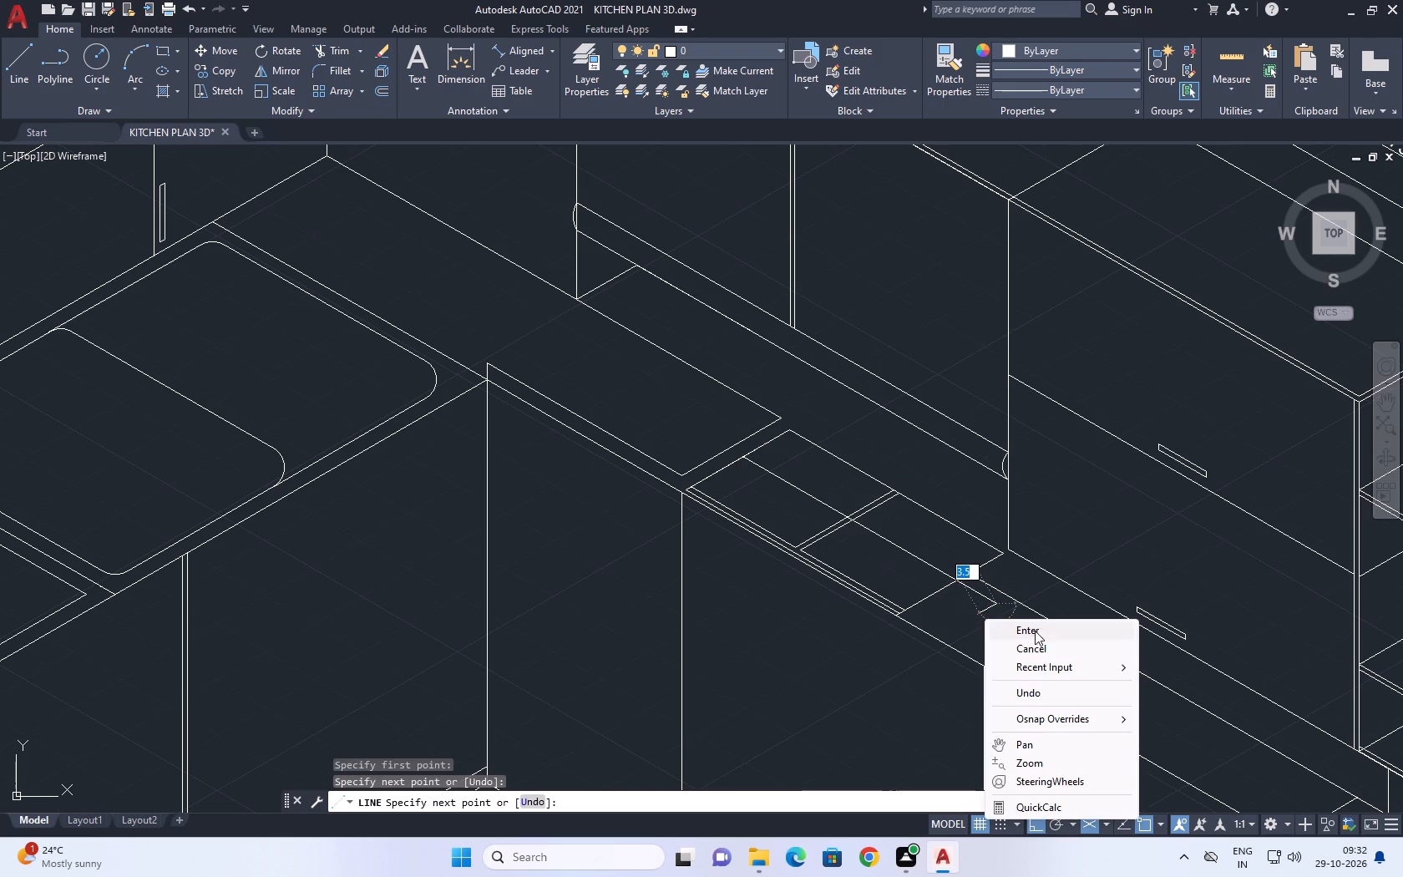
pyautogui.click(1036, 646)
# Copy the lengthwise line 0.5 to each side along the 30° axis direction.
pyautogui.scroll(2, 862, 520)
pyautogui.click(870, 540)
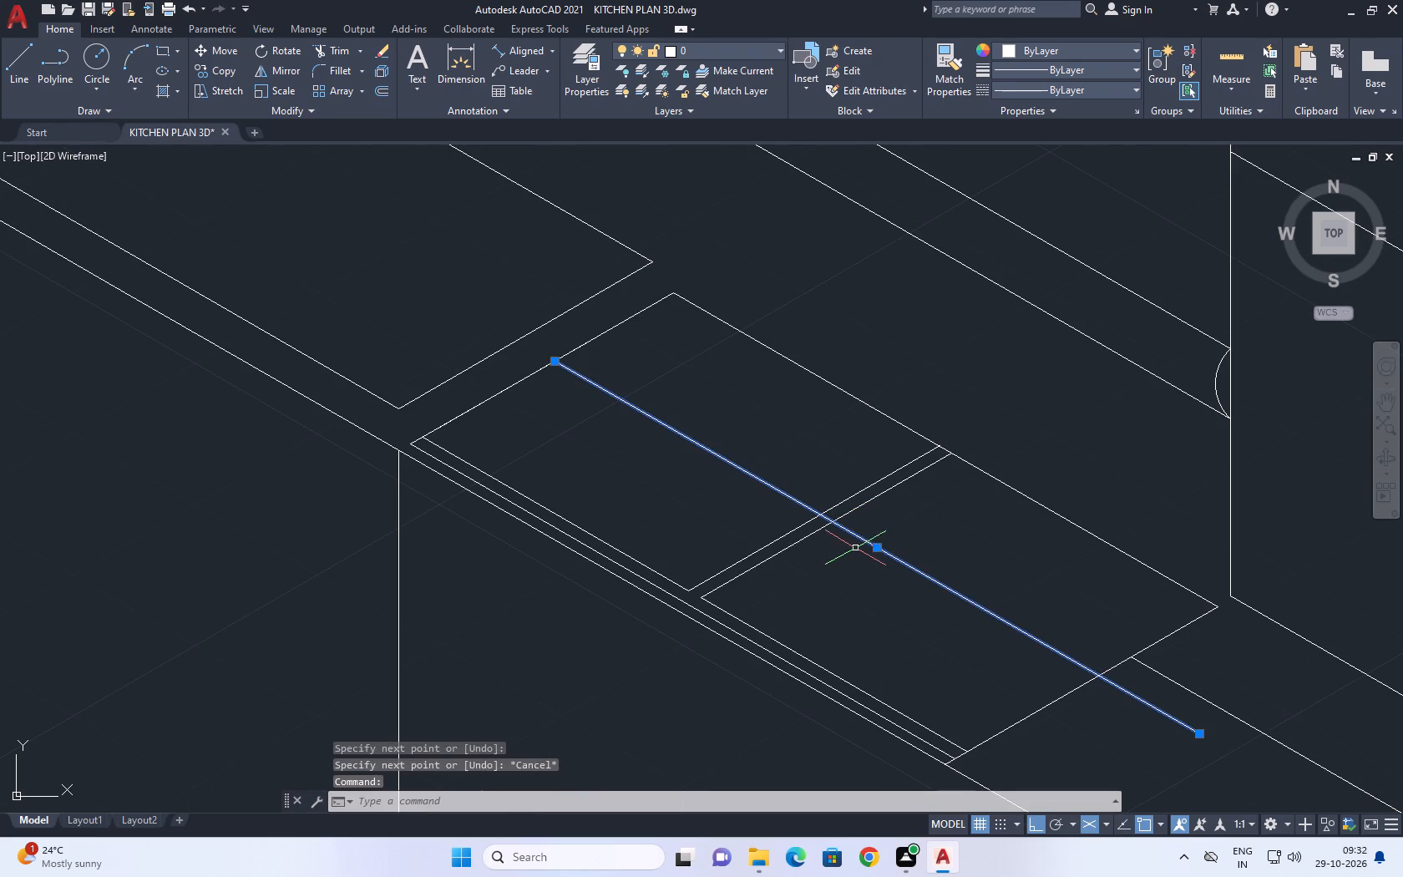
pyautogui.press('c')
pyautogui.press('o')
pyautogui.press('space')
pyautogui.click(864, 576)
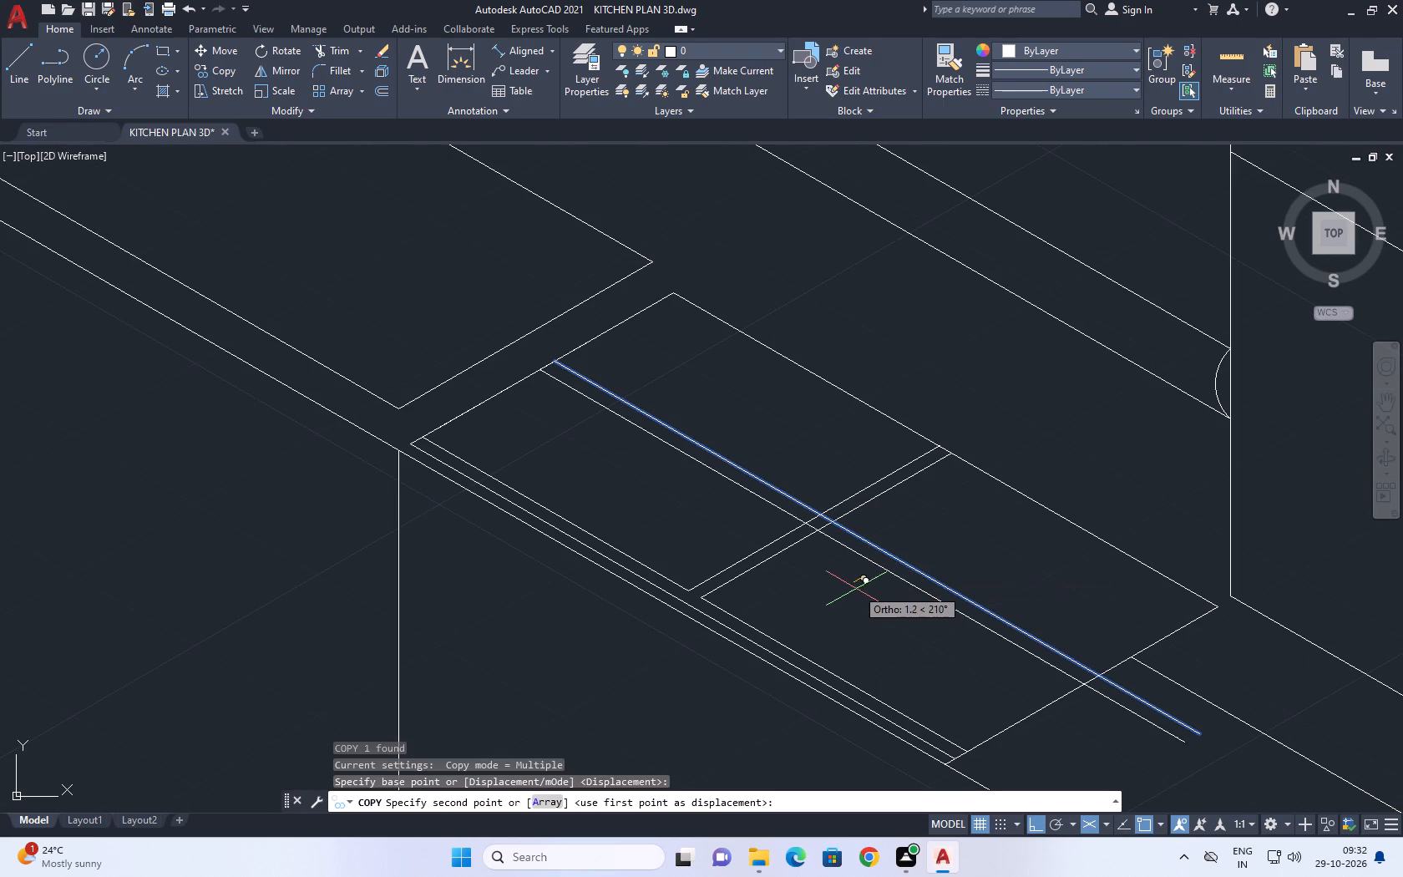
pyautogui.press('0')
pyautogui.press('.')
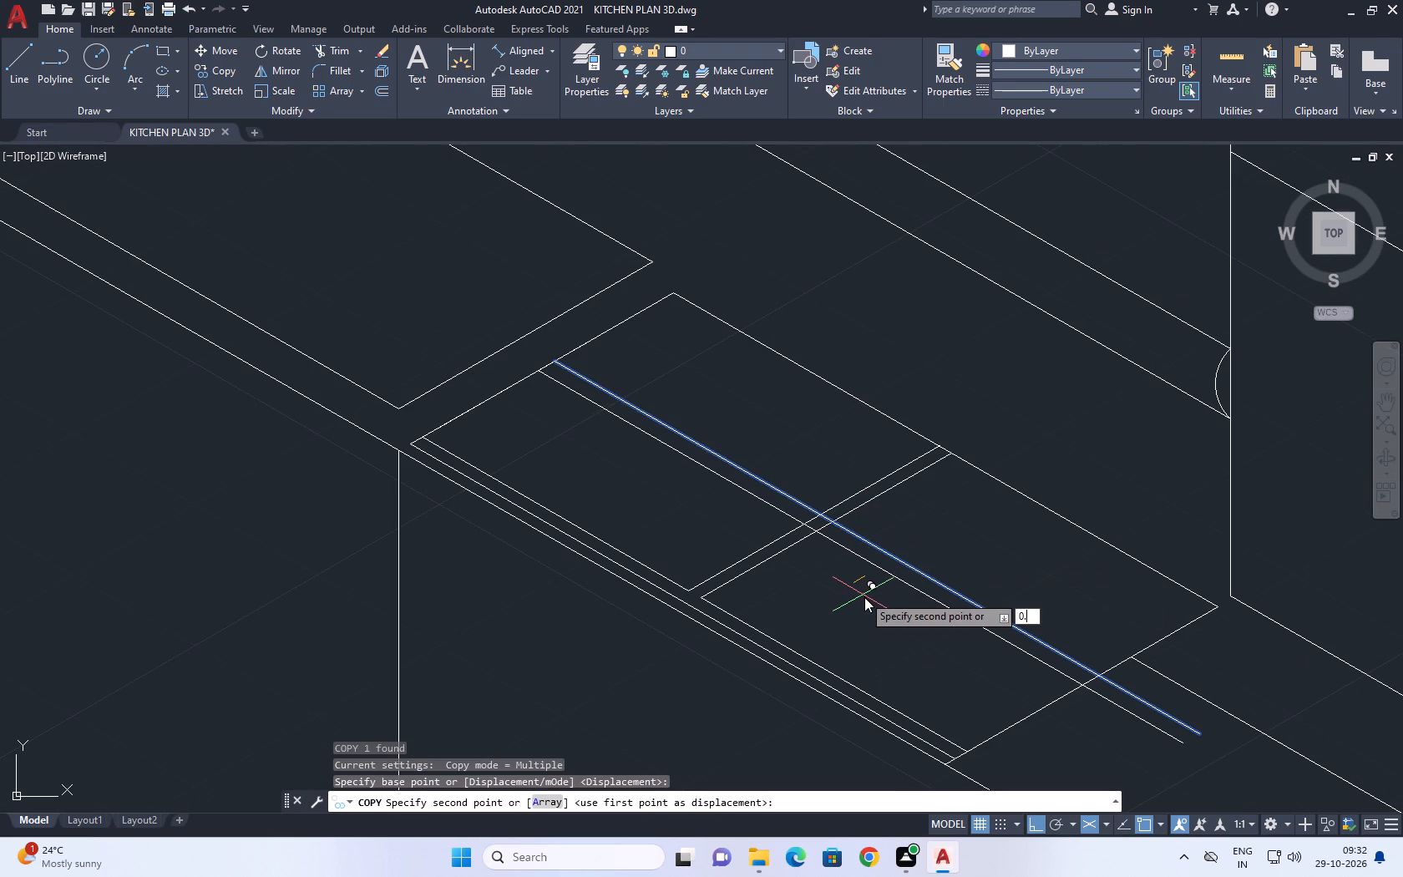
pyautogui.write('5')
pyautogui.press('space')
pyautogui.write('0.')
pyautogui.press('5')
pyautogui.press('space')
pyautogui.press('Escape')
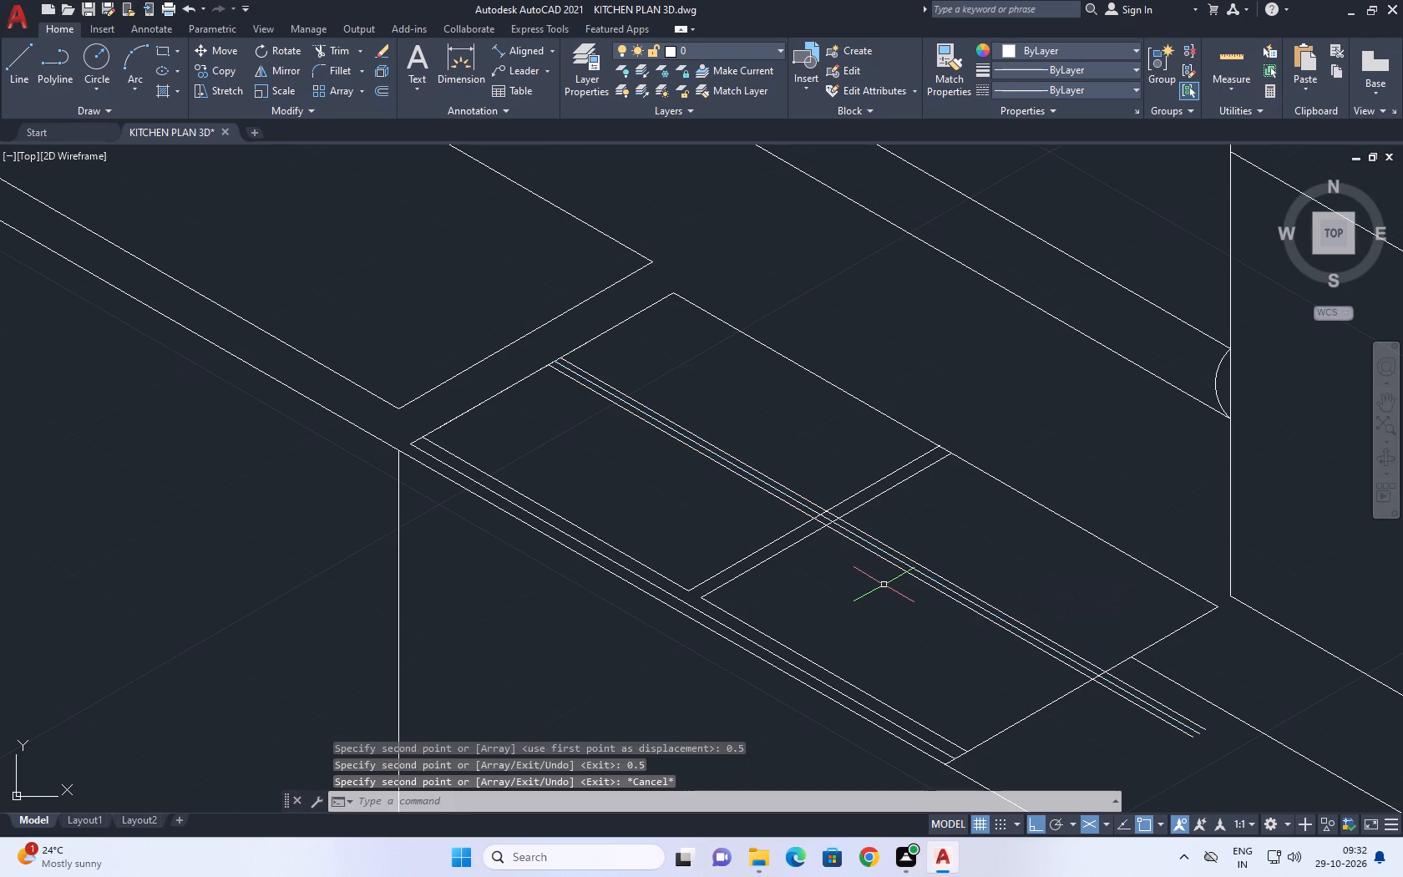
# Erase the original middle lengthwise line between the two copies.
pyautogui.click(900, 560)
pyautogui.press('Delete')
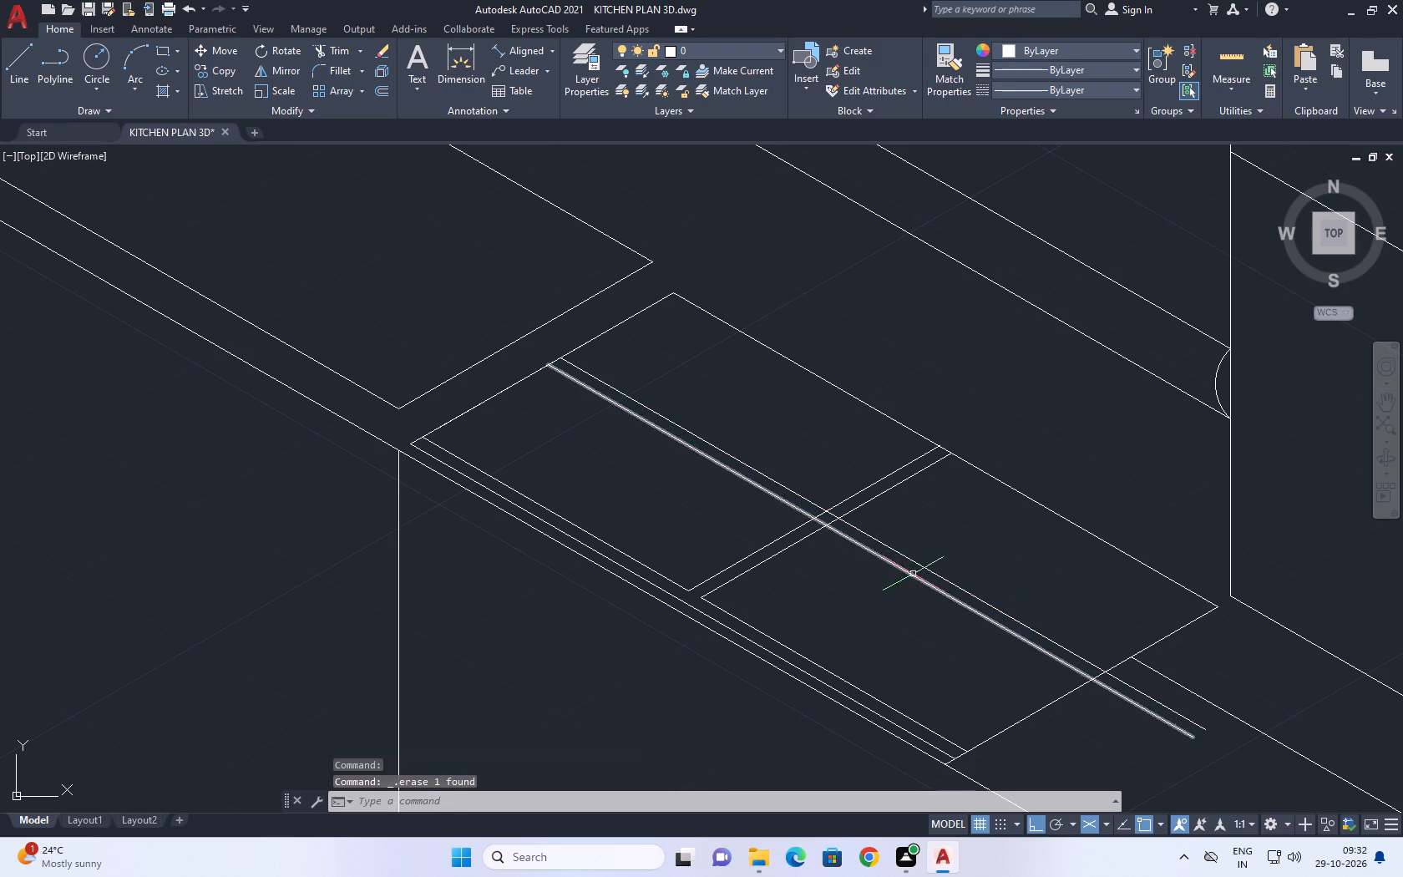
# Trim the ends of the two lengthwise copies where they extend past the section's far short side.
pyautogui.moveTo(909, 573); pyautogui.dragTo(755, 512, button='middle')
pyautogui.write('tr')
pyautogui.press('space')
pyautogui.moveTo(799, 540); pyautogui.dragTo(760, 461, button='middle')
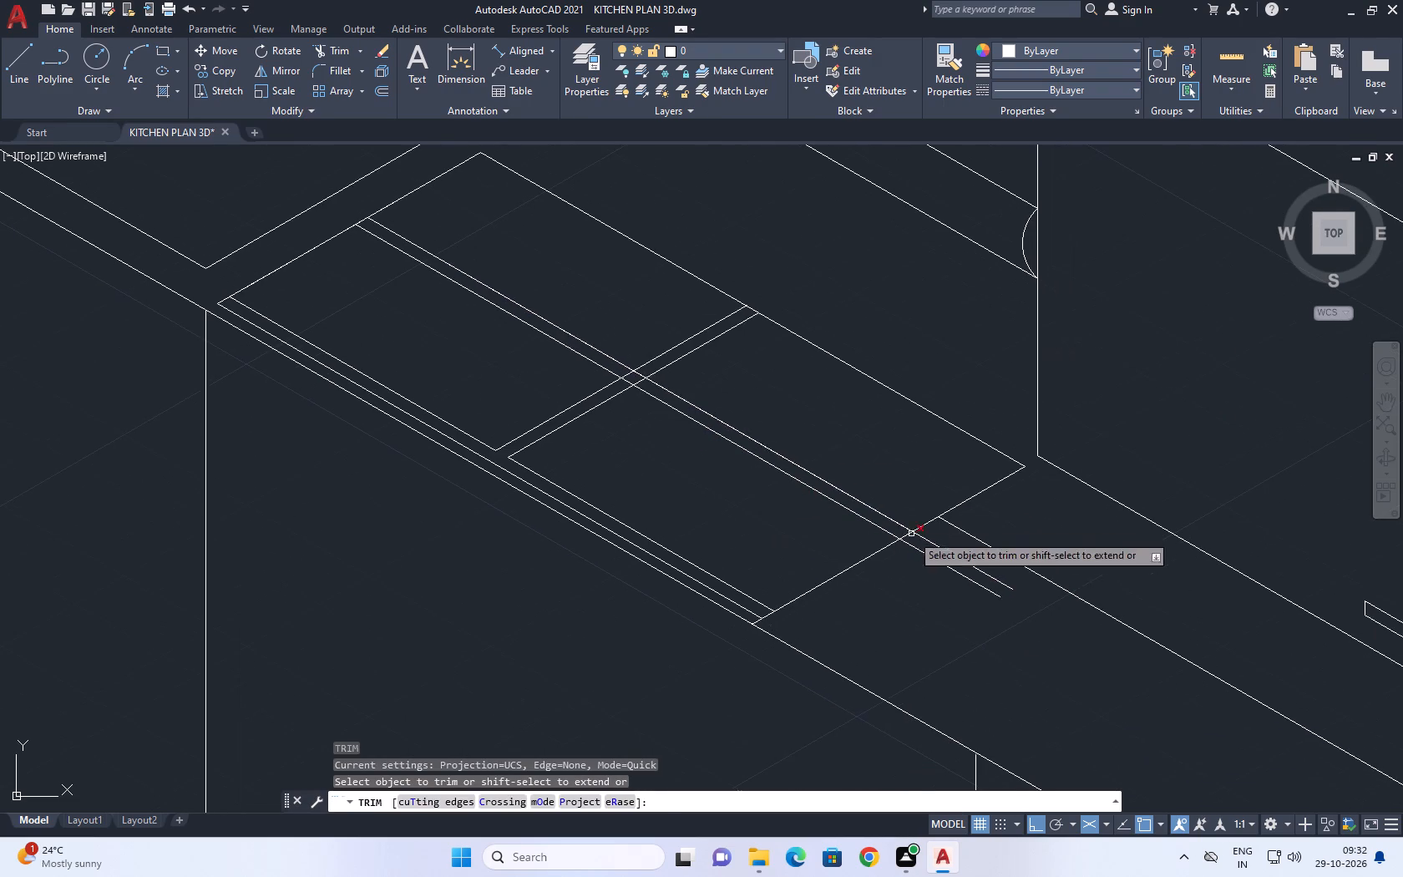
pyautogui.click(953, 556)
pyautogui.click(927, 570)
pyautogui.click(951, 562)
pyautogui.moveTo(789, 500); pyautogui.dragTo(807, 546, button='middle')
# Undo the overhang trims and the erasure of the original middle lengthwise line.
pyautogui.hotkey('ctrl', 'z')
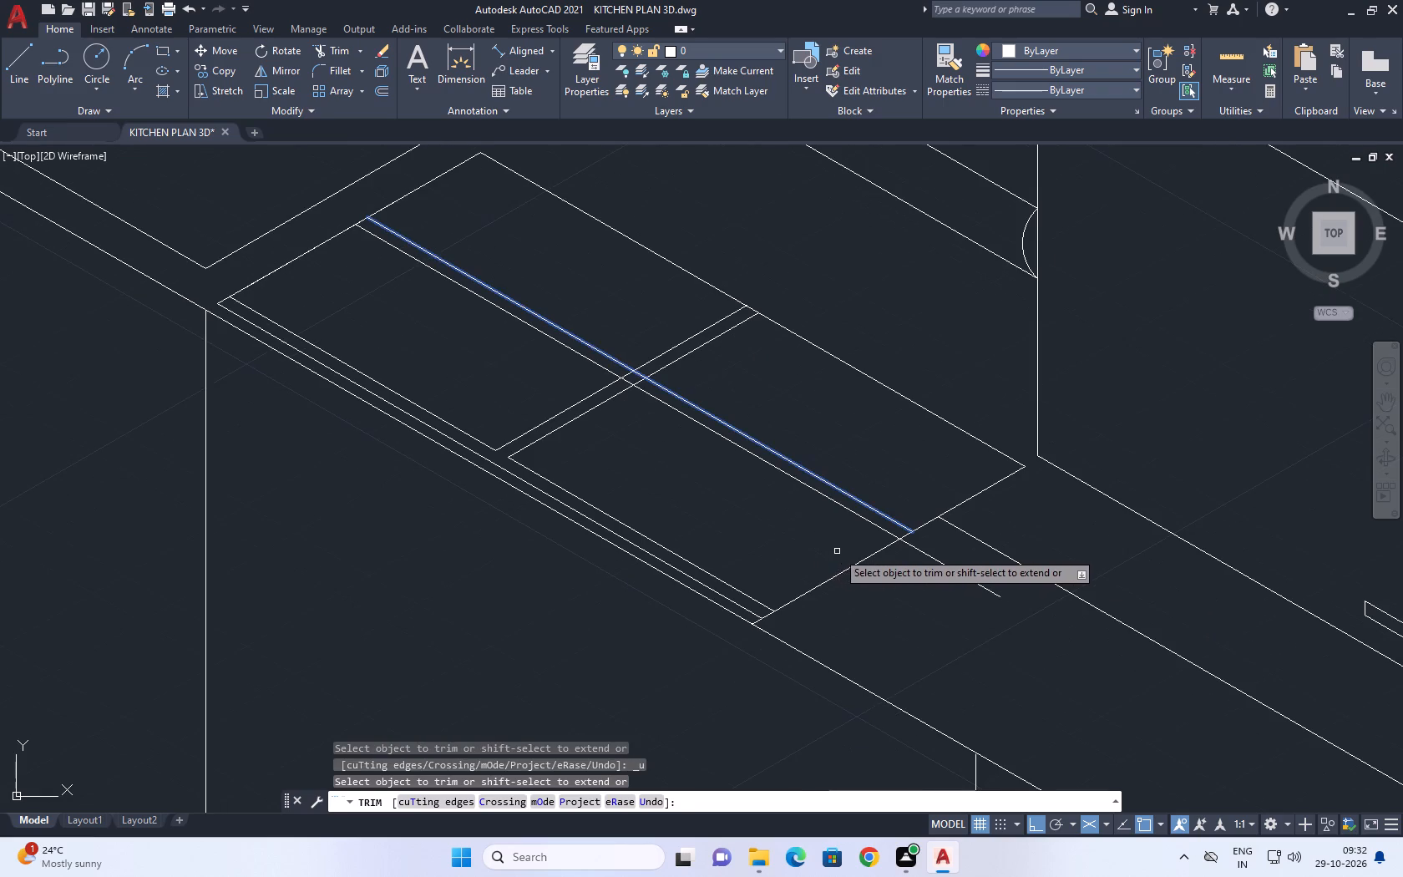
pyautogui.hotkey('ctrl', 'z')
pyautogui.hotkey('ctrl', 'z')
pyautogui.hotkey('ctrl', 'z')
pyautogui.hotkey('ctrl', 'z')
pyautogui.press('Escape')
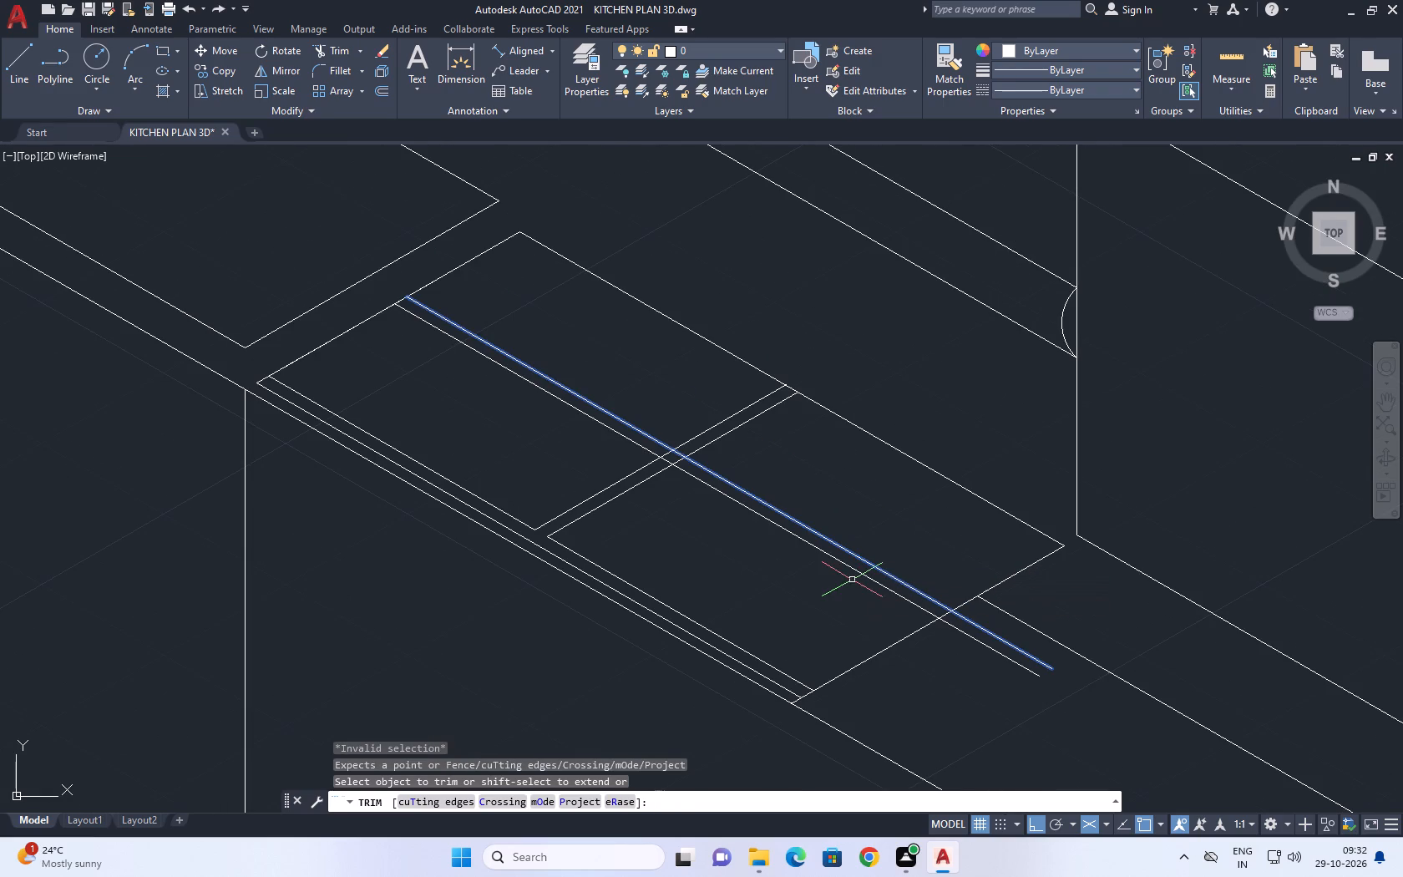
pyautogui.hotkey('ctrl', 'z')
pyautogui.hotkey('ctrl', 'z')
pyautogui.hotkey('ctrl', 'z')
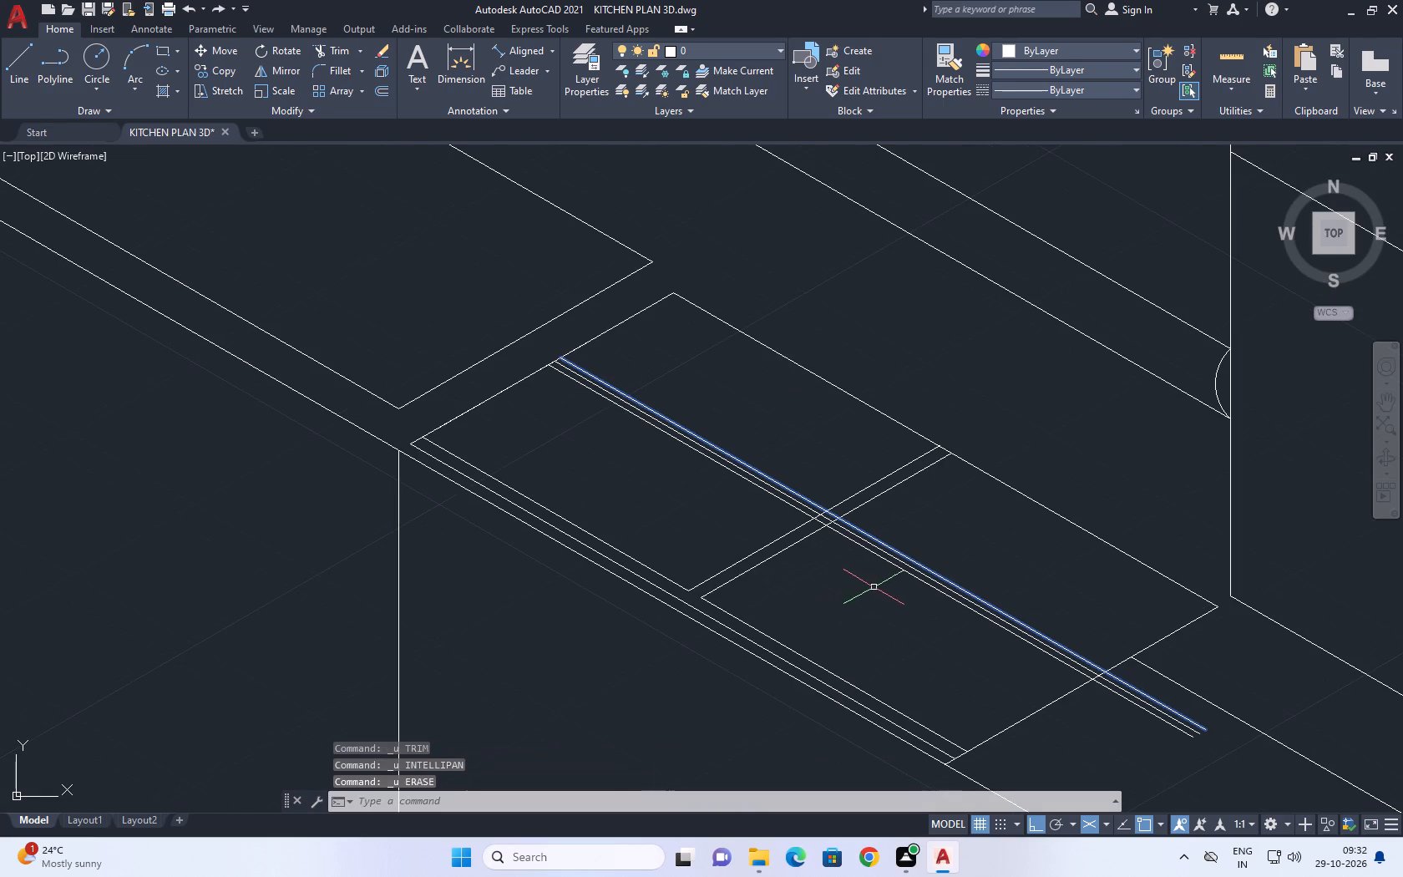
# Erase the two offset lengthwise copies, keeping only the original middle line.
pyautogui.scroll(2, 860, 560)
pyautogui.click(871, 533)
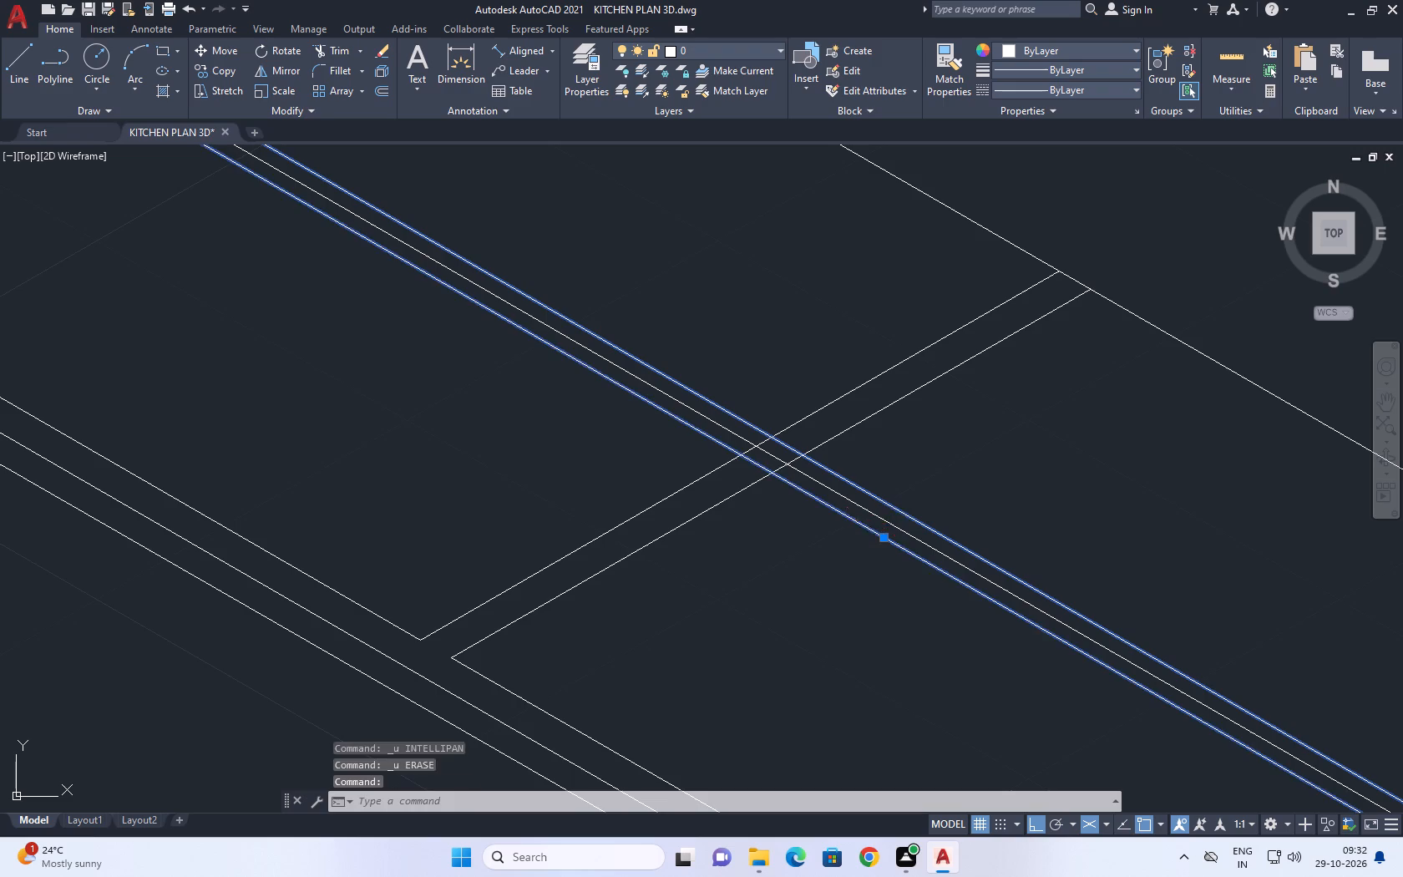
pyautogui.press('Delete')
pyautogui.click(912, 518)
pyautogui.press('Delete')
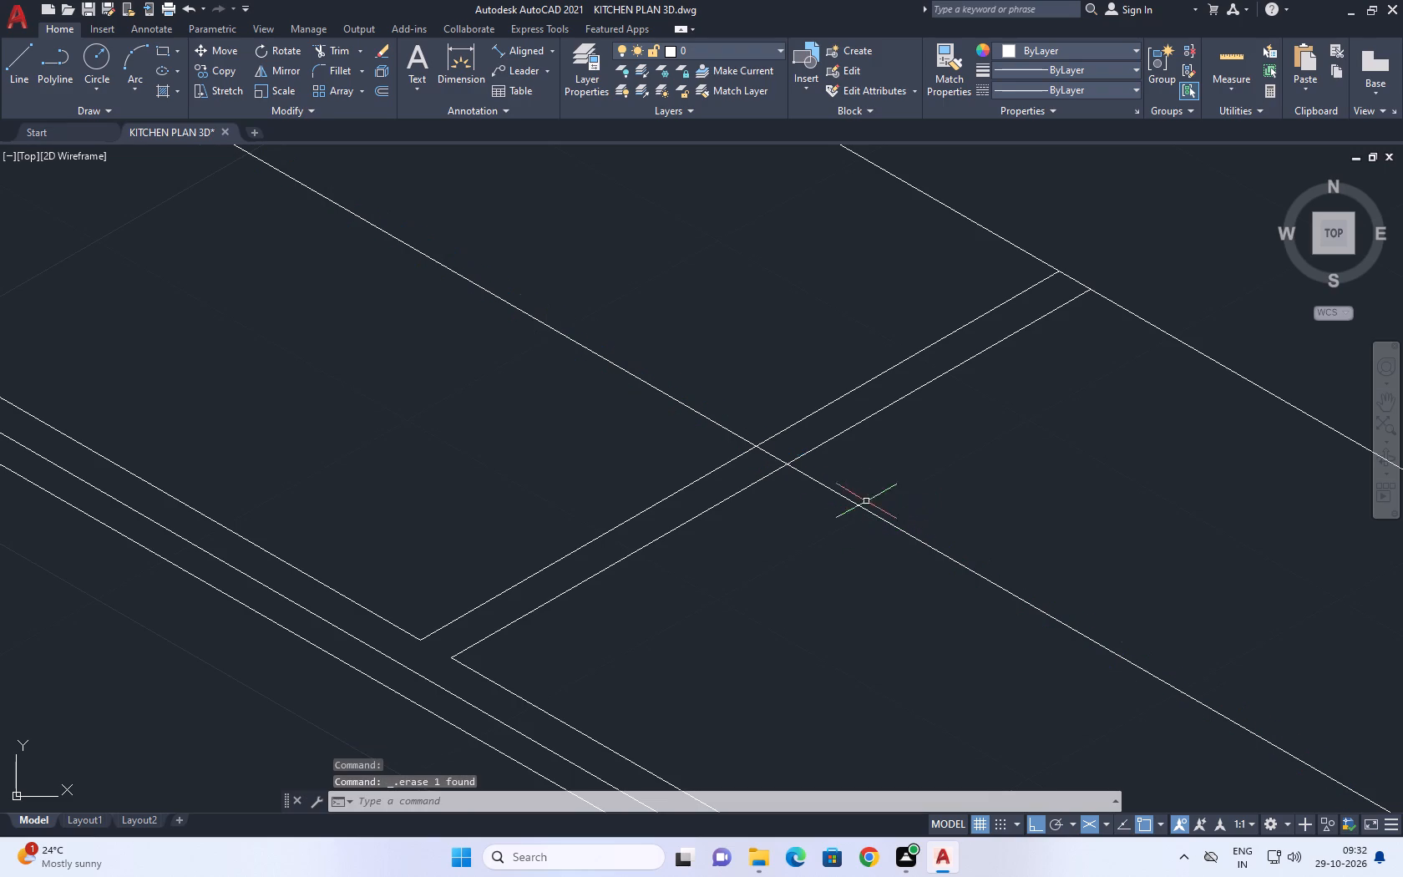
# Trim the middle lengthwise line's overhang beyond the section's far short side.
pyautogui.scroll(-2, 829, 480)
pyautogui.moveTo(864, 499); pyautogui.dragTo(853, 524, button='middle')
pyautogui.write('tr')
pyautogui.press('space')
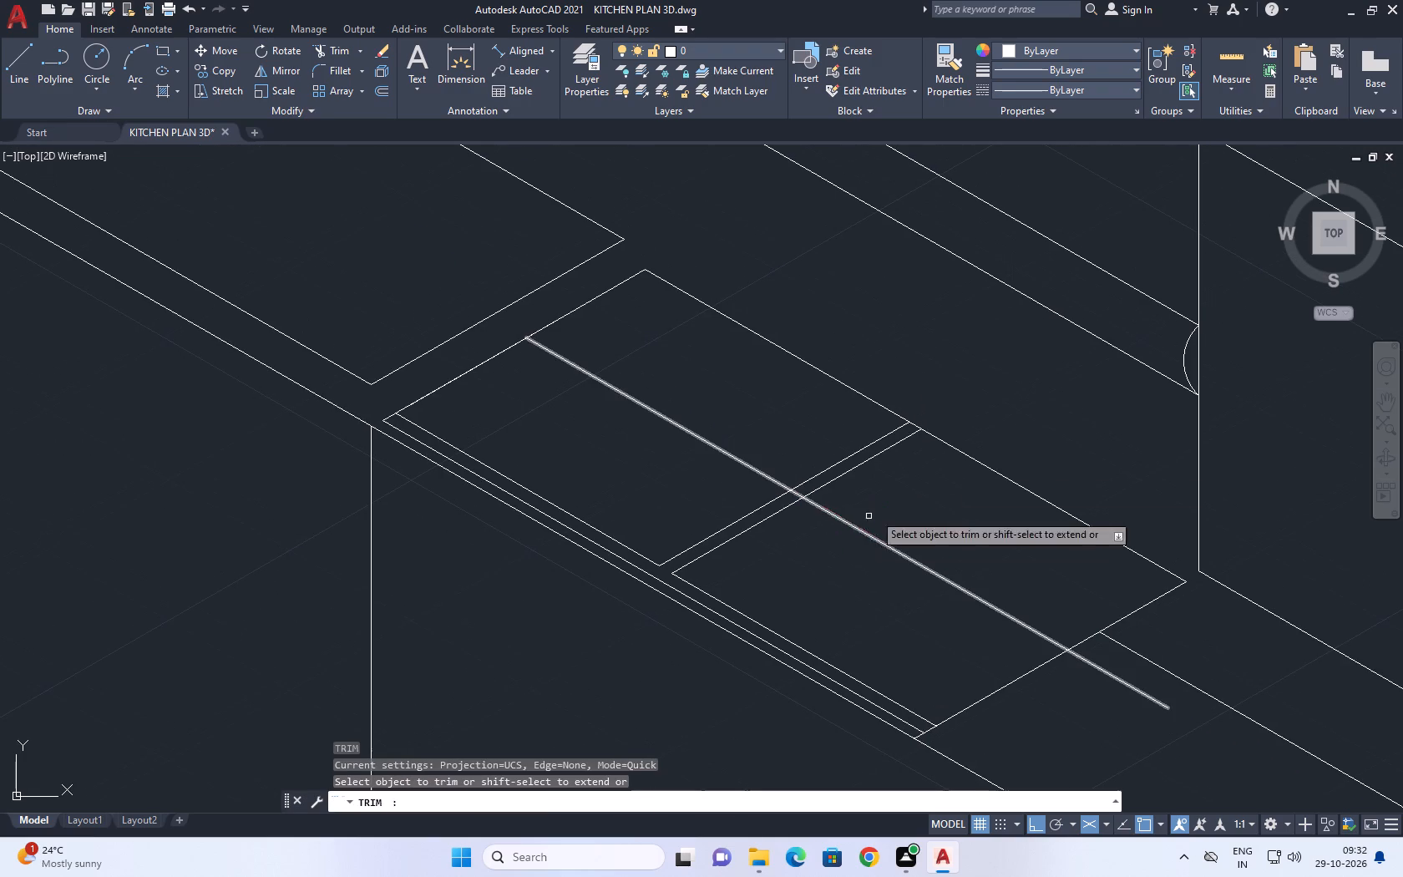
pyautogui.click(1102, 669)
pyautogui.press('Escape')
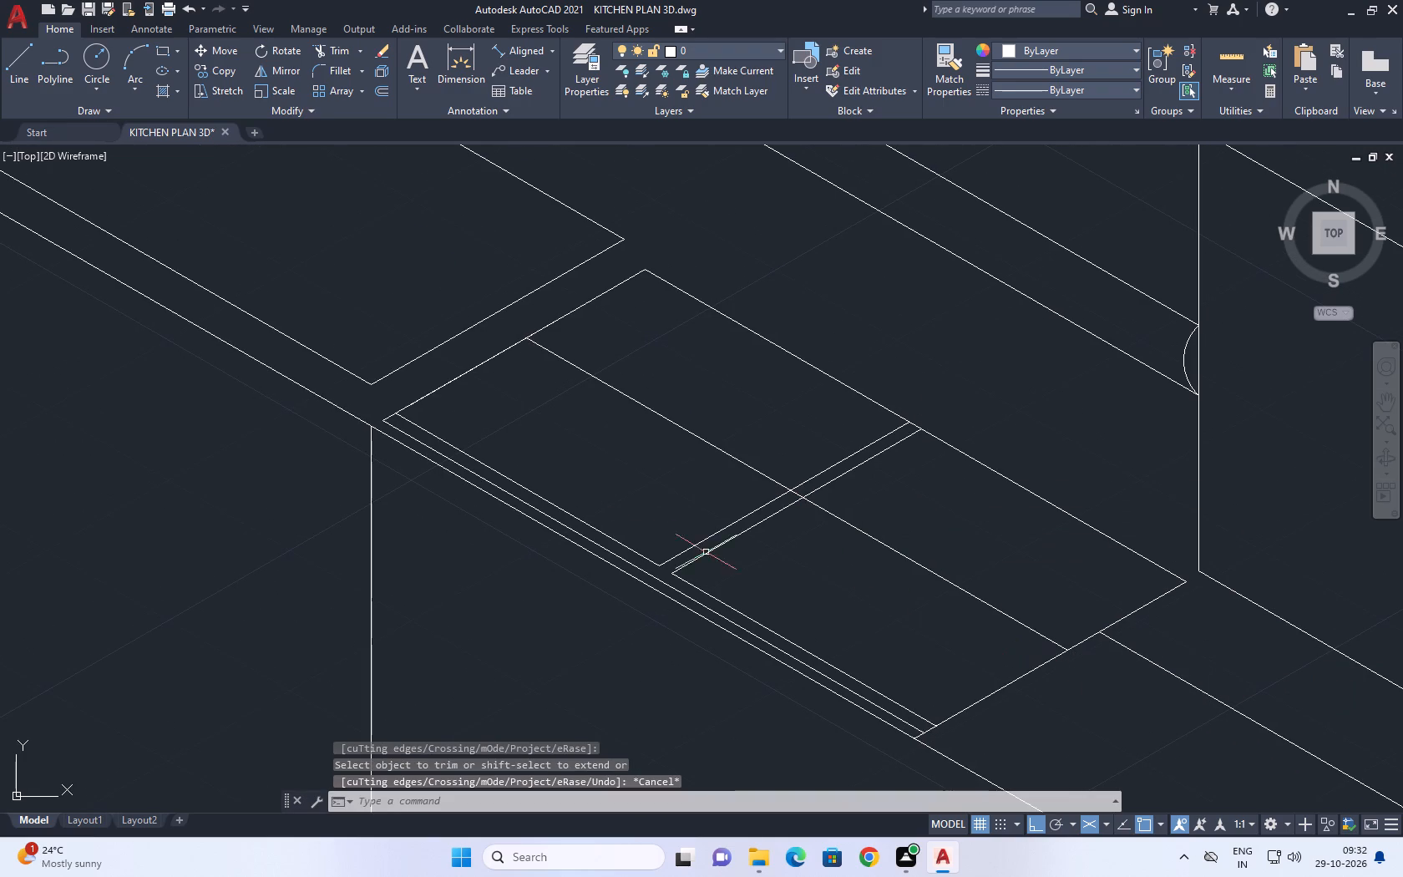
# Copy the section's near short side lines 1 inward along the 330° axis direction.
pyautogui.moveTo(506, 397); pyautogui.dragTo(552, 473, button='middle')
pyautogui.click(477, 479)
pyautogui.click(463, 457)
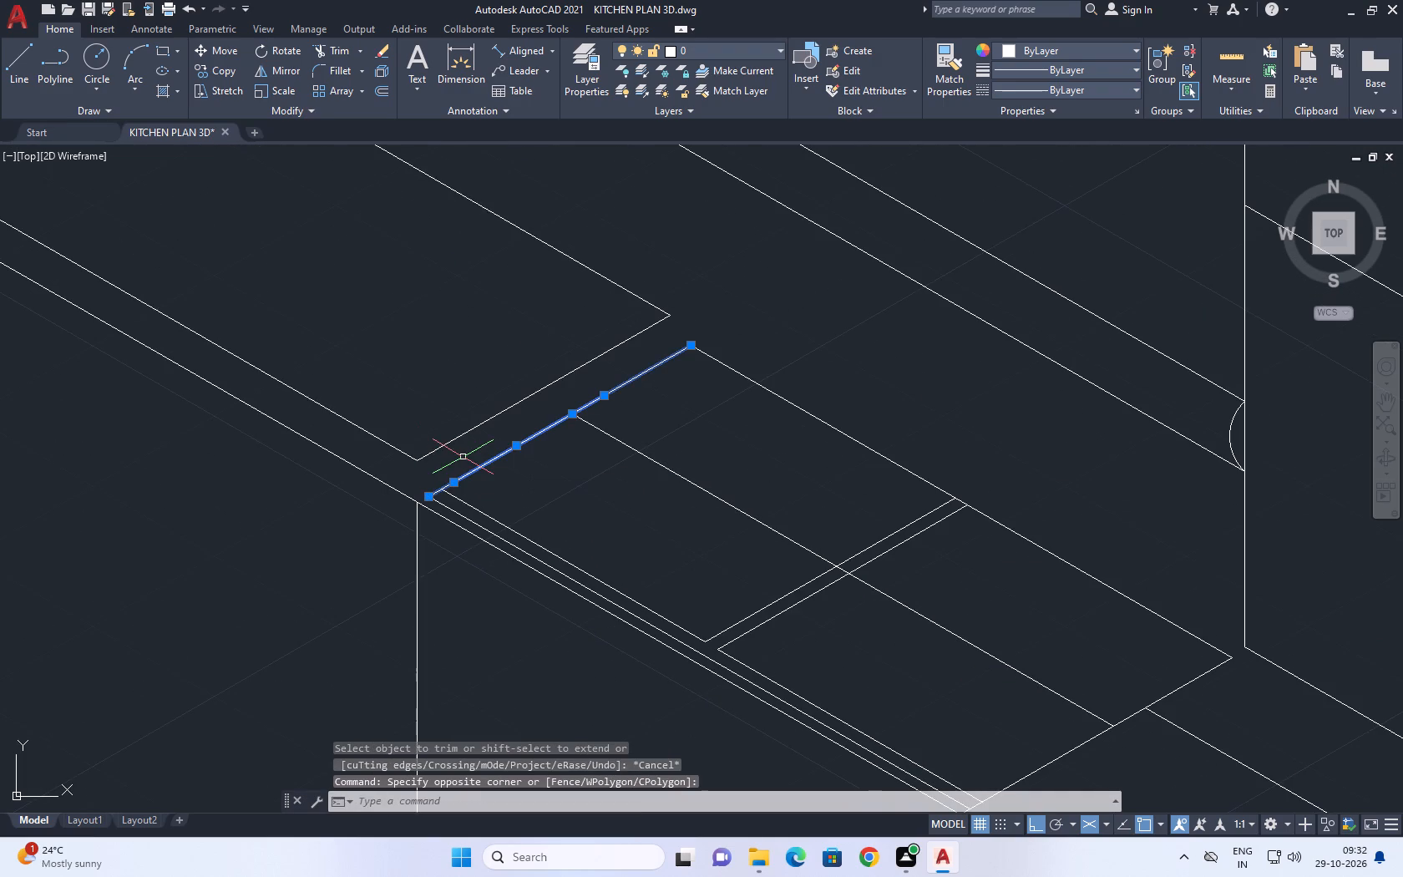
pyautogui.press('c')
pyautogui.press('o')
pyautogui.press('space')
pyautogui.moveTo(507, 469); pyautogui.dragTo(515, 474)
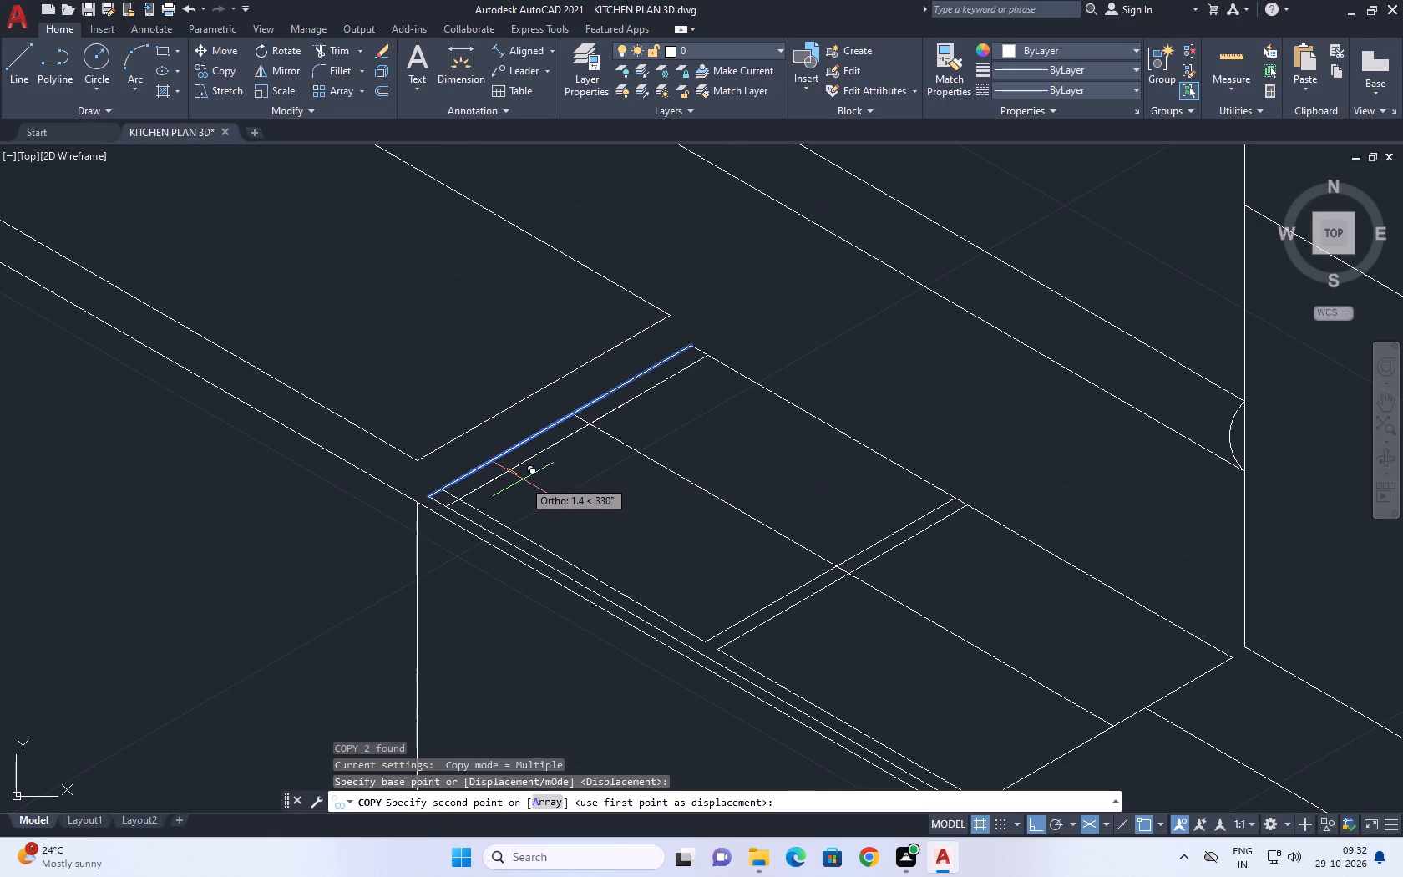
pyautogui.press('1')
pyautogui.press('space')
pyautogui.press('Escape')
# Trim the overlapping inner line ends at the near front corner and the middle line's stub between the two near short-side lines.
pyautogui.write('tr')
pyautogui.press('space')
pyautogui.scroll(5, 420, 492)
pyautogui.click(604, 509)
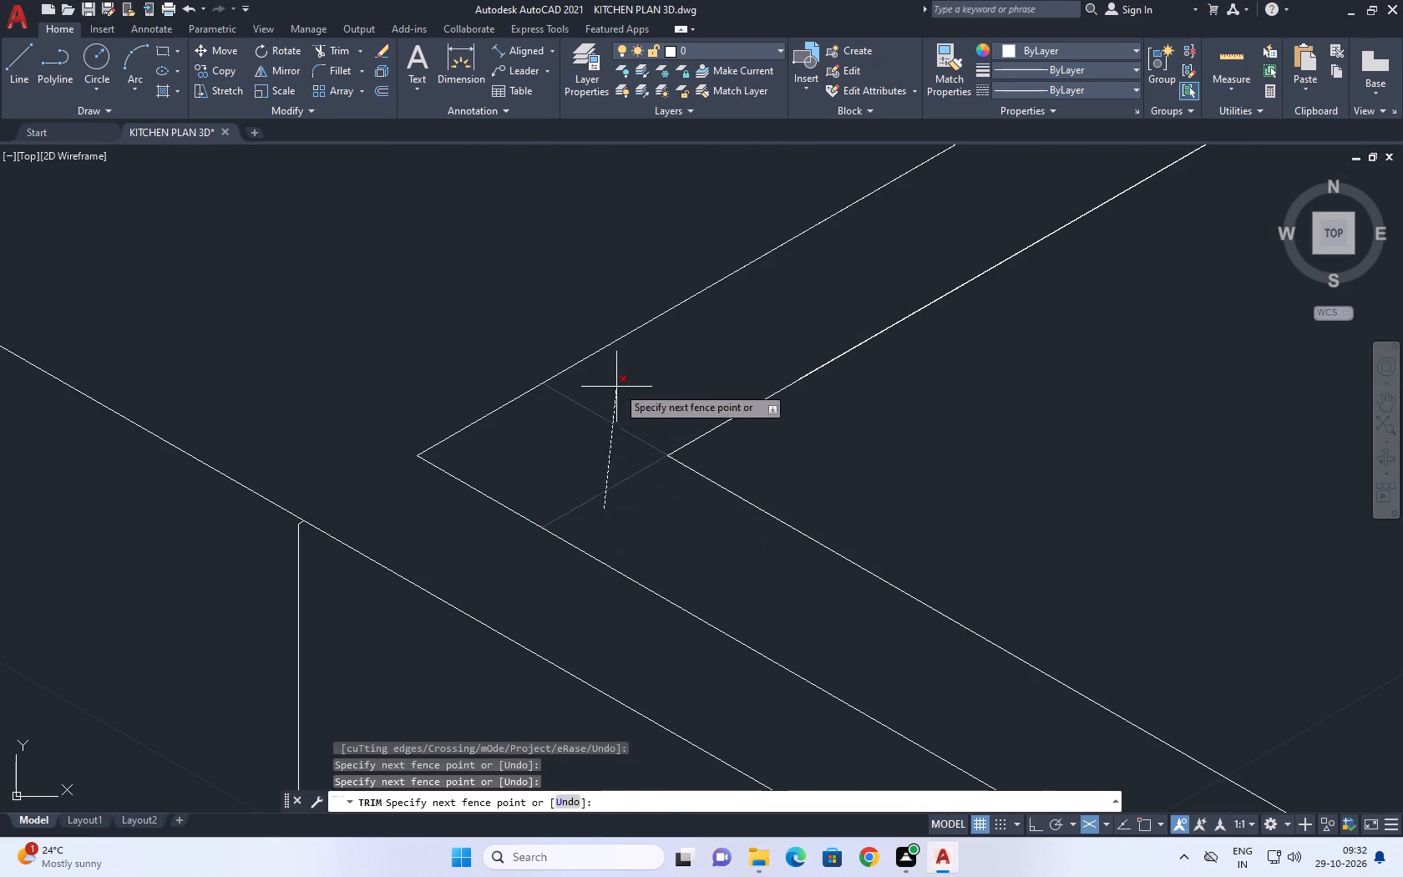
pyautogui.click(624, 383)
pyautogui.scroll(-4, 620, 416)
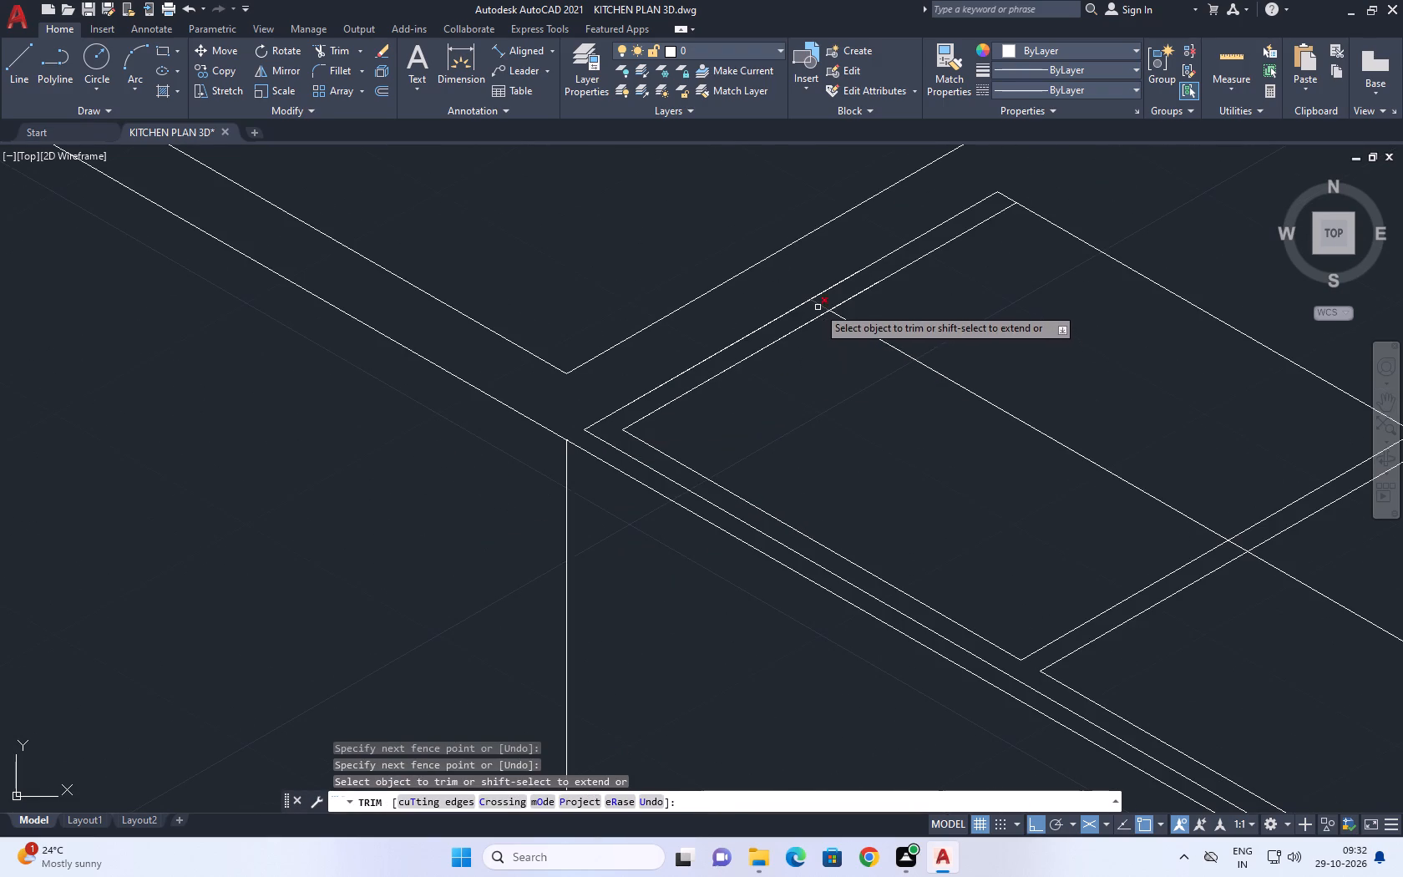
pyautogui.click(818, 307)
pyautogui.press('space')
# Erase the long segment of the outer near short side and extend the remaining front piece to the back edge.
pyautogui.click(771, 321)
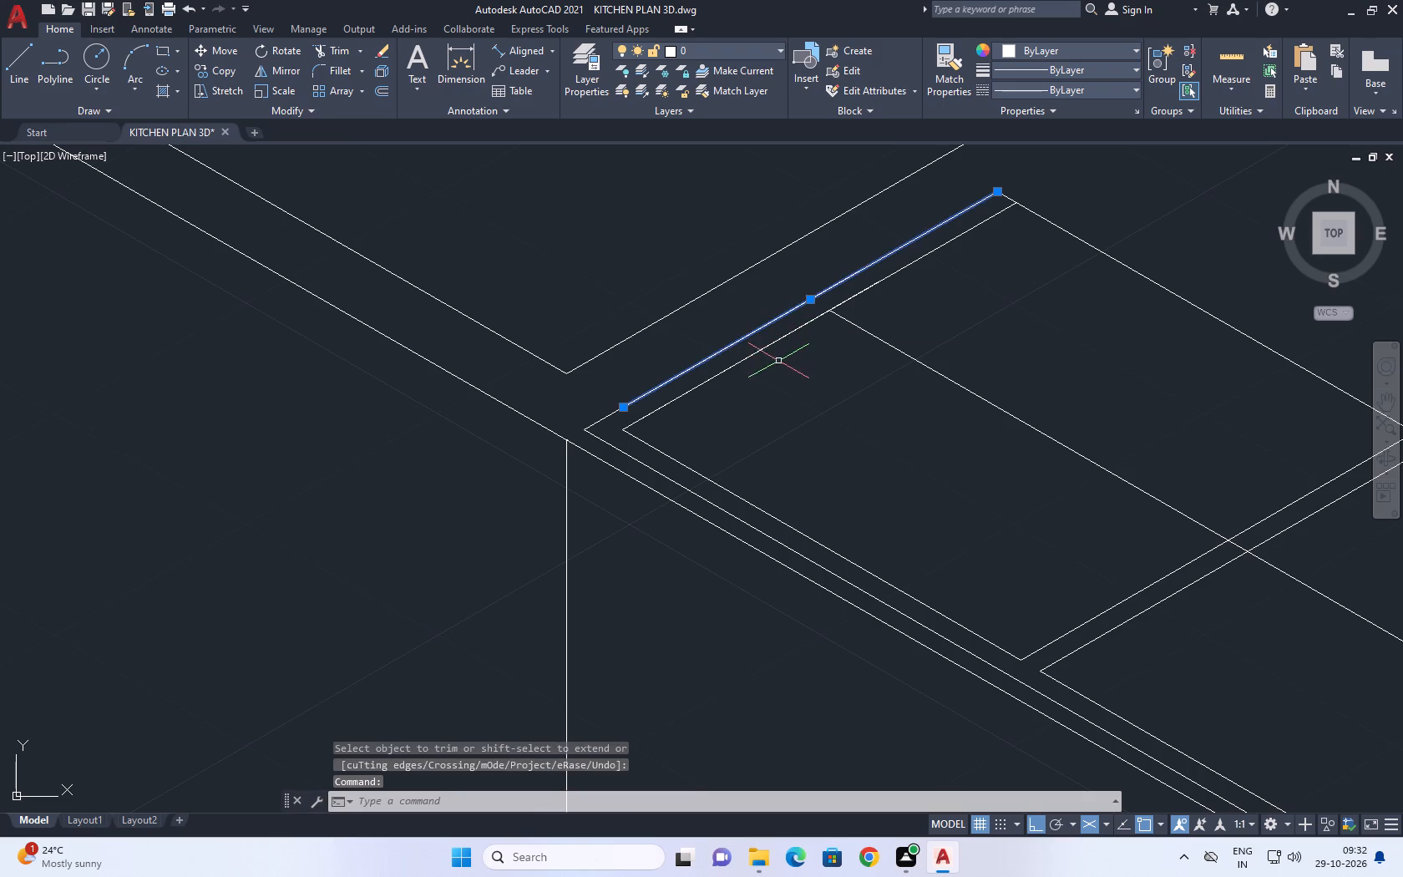
pyautogui.press('Delete')
pyautogui.moveTo(829, 279); pyautogui.dragTo(761, 395, button='middle')
pyautogui.write('ex')
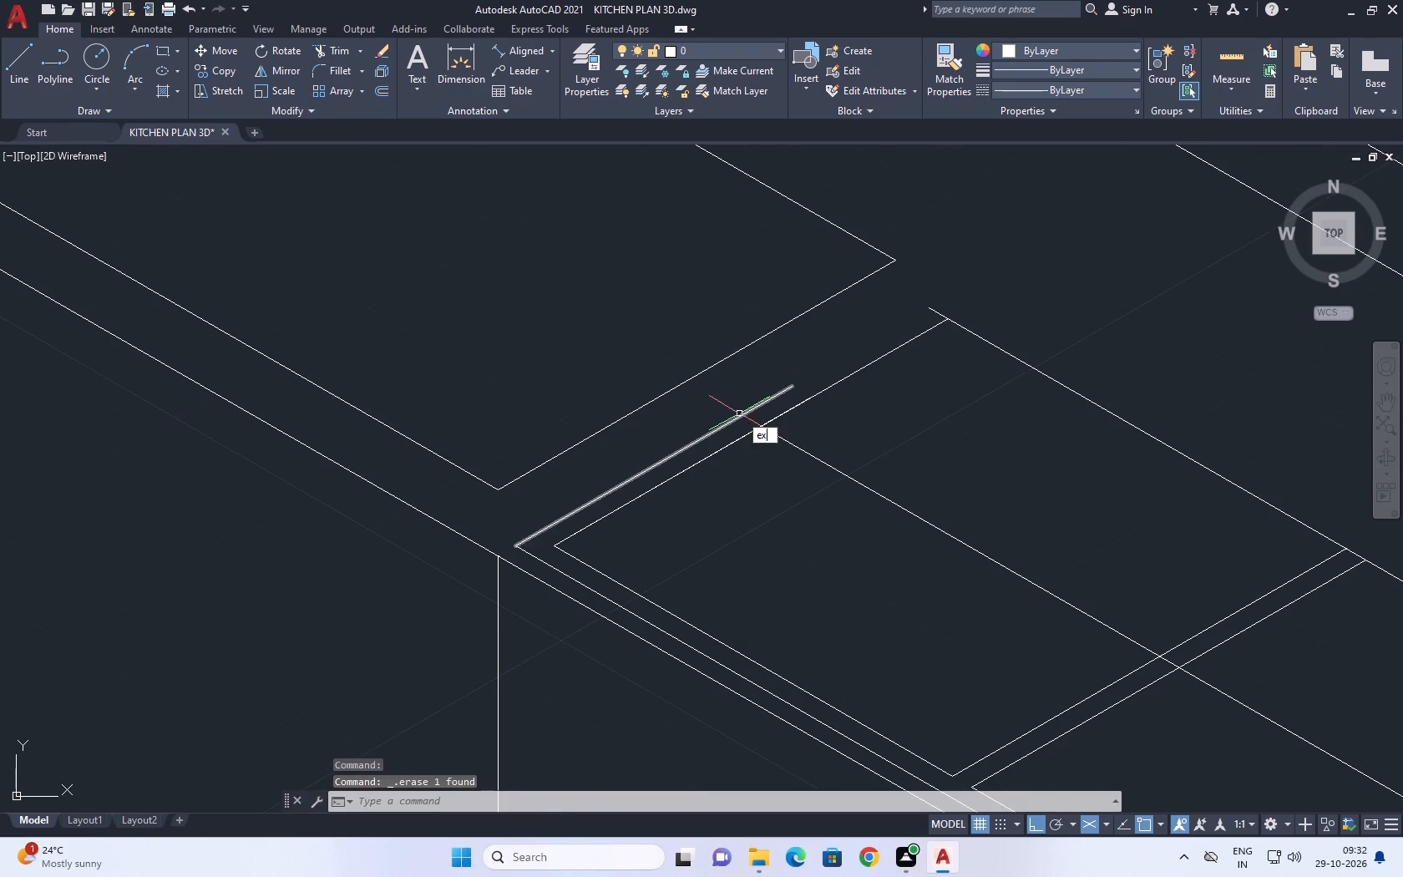
pyautogui.press('space')
pyautogui.click(760, 402)
pyautogui.press('Escape')
# Copy the section's back long edge 1 inward along the 210° axis direction.
pyautogui.scroll(-2, 792, 382)
pyautogui.moveTo(858, 391); pyautogui.dragTo(710, 355, button='middle')
pyautogui.click(738, 342)
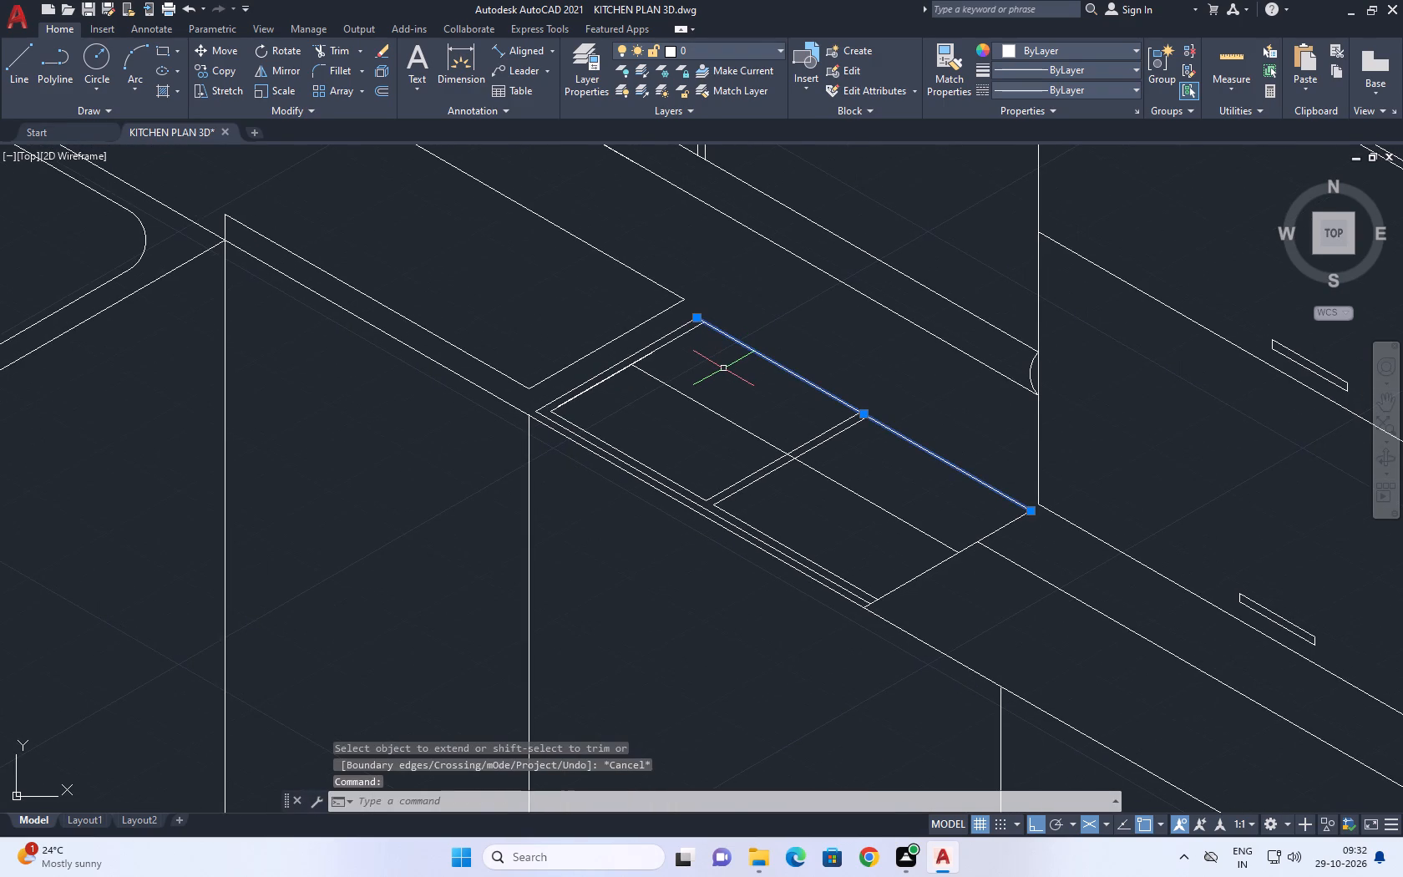
pyautogui.press('c')
pyautogui.press('o')
pyautogui.press('space')
pyautogui.click(747, 373)
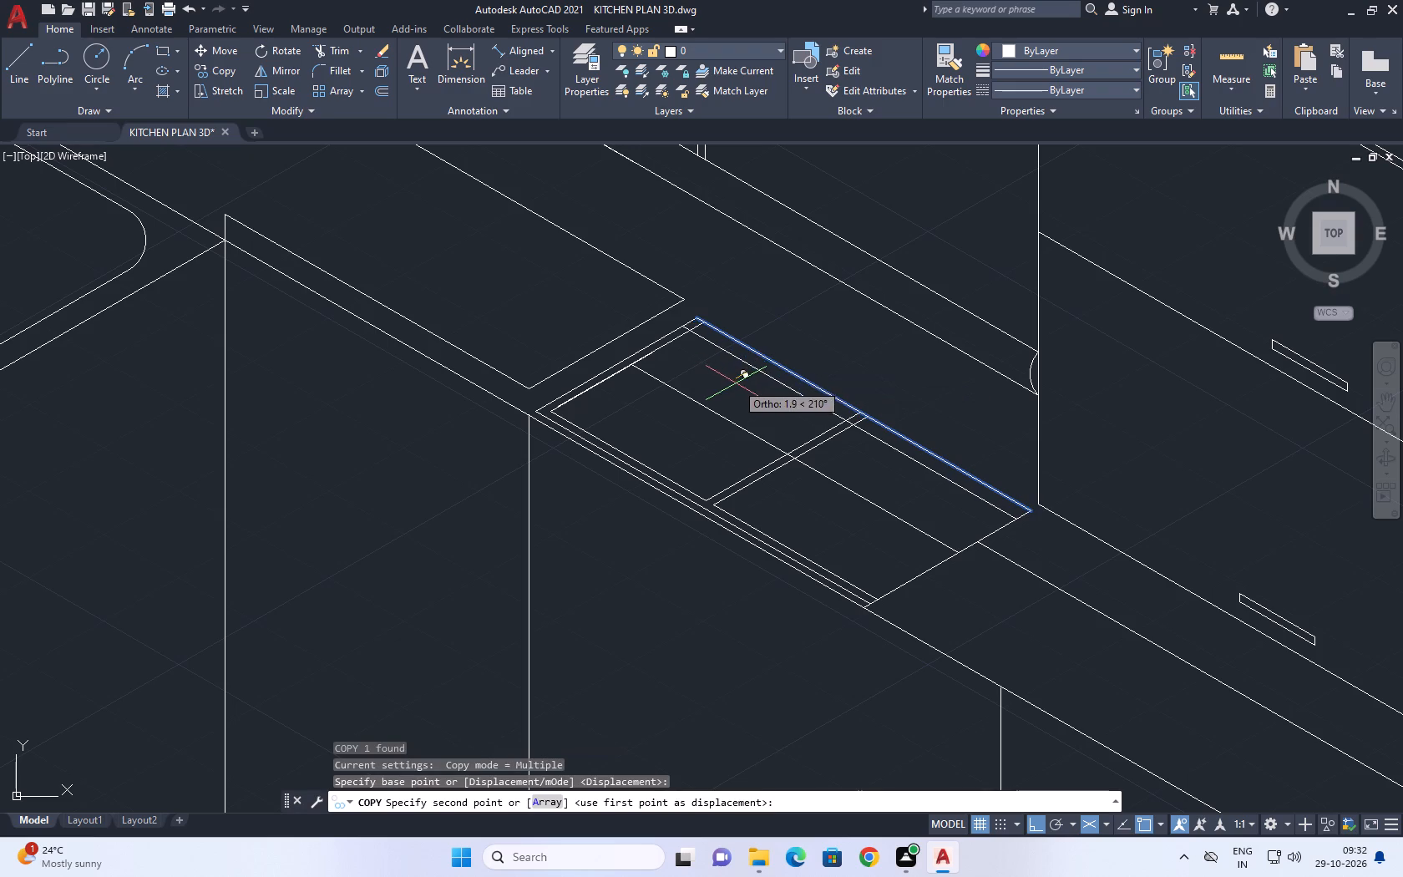
pyautogui.press('1')
pyautogui.press('space')
pyautogui.press('Escape')
# Trim the crossing inner line ends at the section's near back corner.
pyautogui.write('tr')
pyautogui.press('space')
pyautogui.scroll(4, 707, 350)
pyautogui.scroll(1, 544, 202)
pyautogui.click(538, 215)
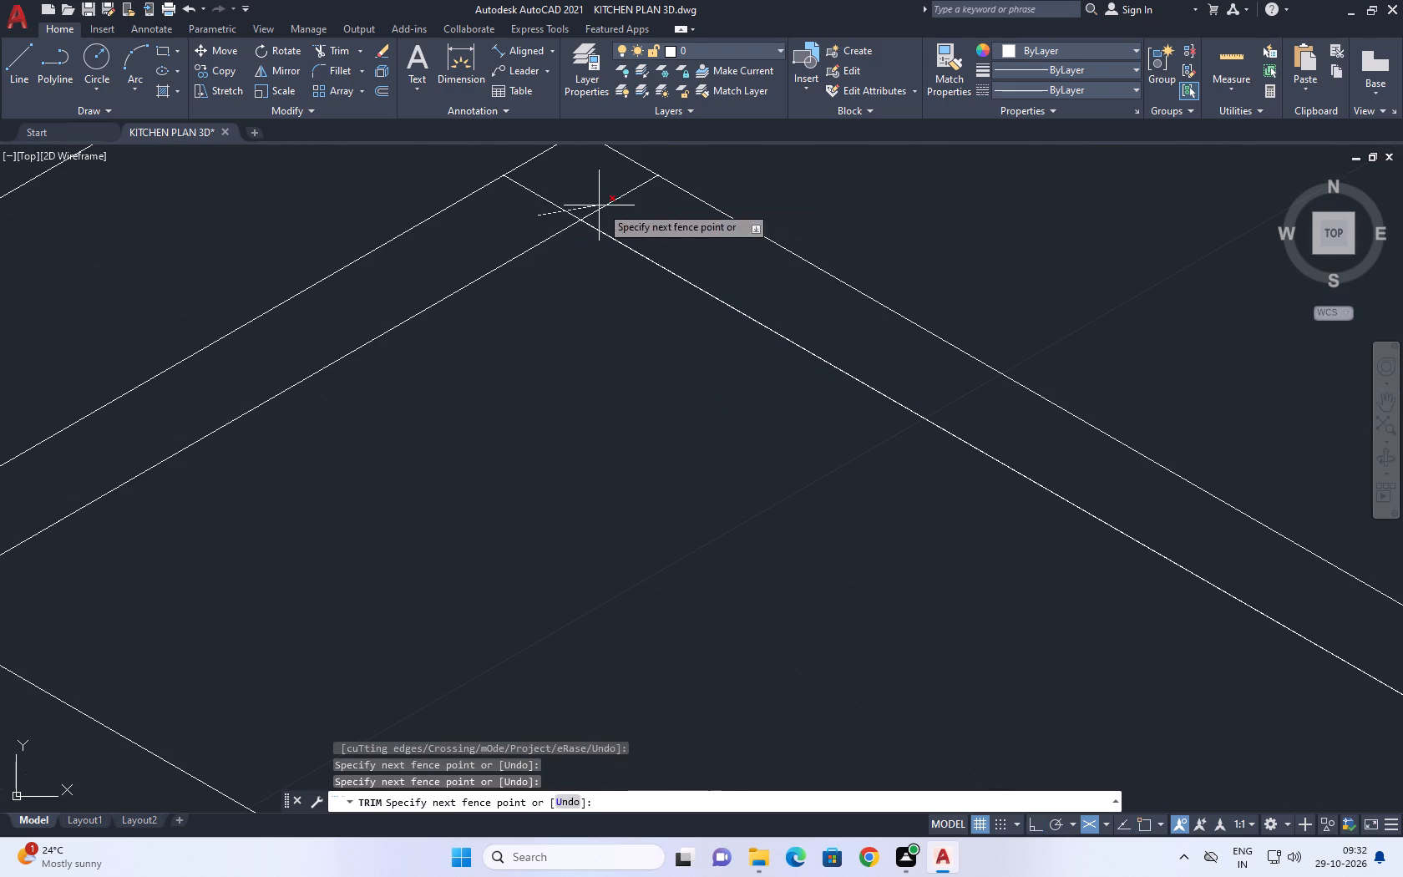
pyautogui.click(618, 205)
pyautogui.press('Escape')
# Trim the divider ends past the inner back line and the piece of that line between the two cross dividers.
pyautogui.scroll(-3, 599, 256)
pyautogui.moveTo(793, 382); pyautogui.dragTo(719, 251, button='middle')
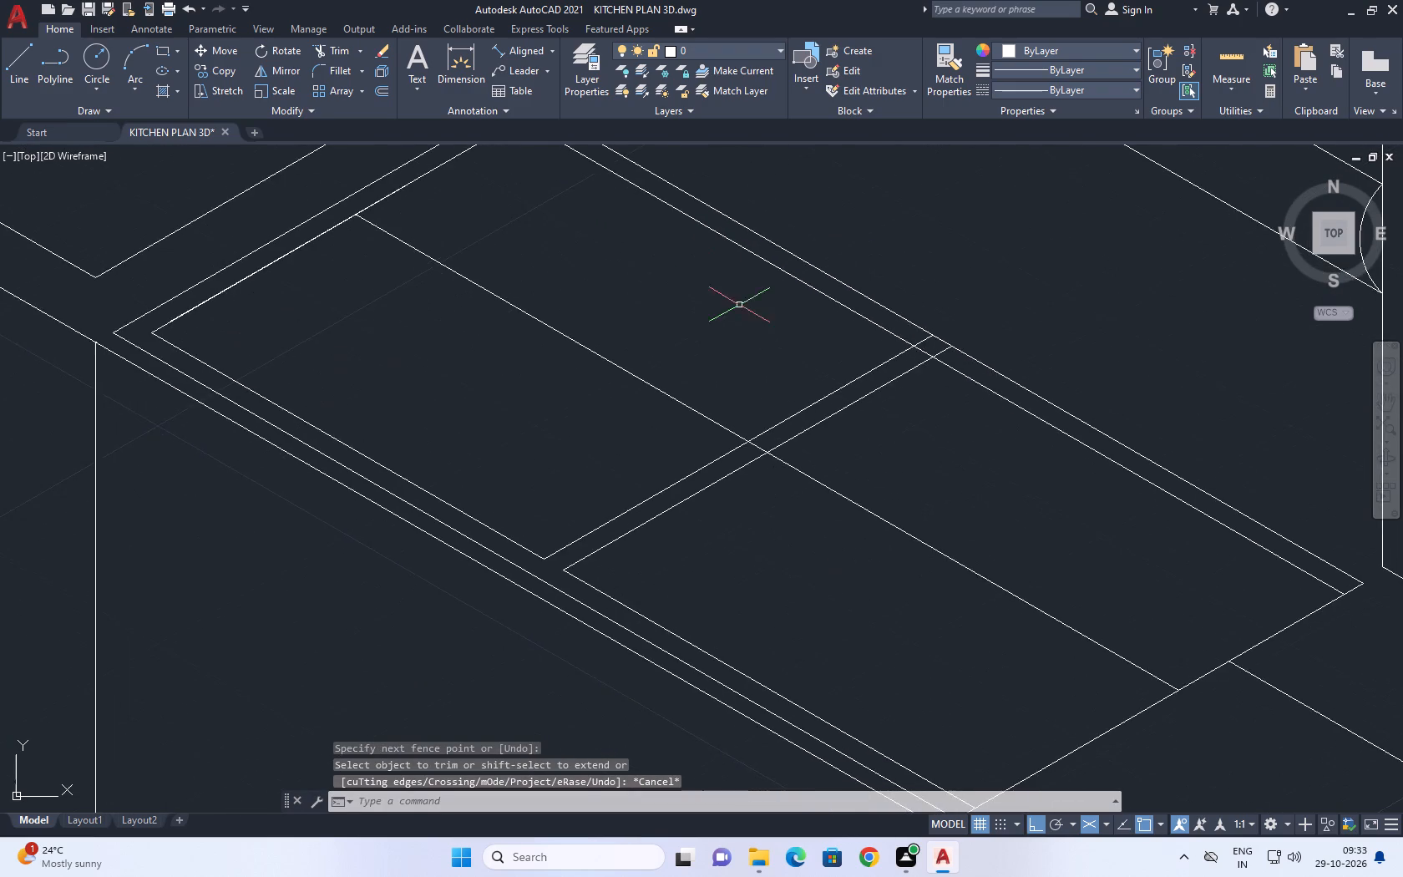
pyautogui.scroll(-1, 767, 337)
pyautogui.press('space')
pyautogui.scroll(3, 866, 357)
pyautogui.moveTo(846, 322); pyautogui.dragTo(862, 541, button='middle')
pyautogui.scroll(2, 870, 488)
pyautogui.click(789, 616)
pyautogui.click(817, 511)
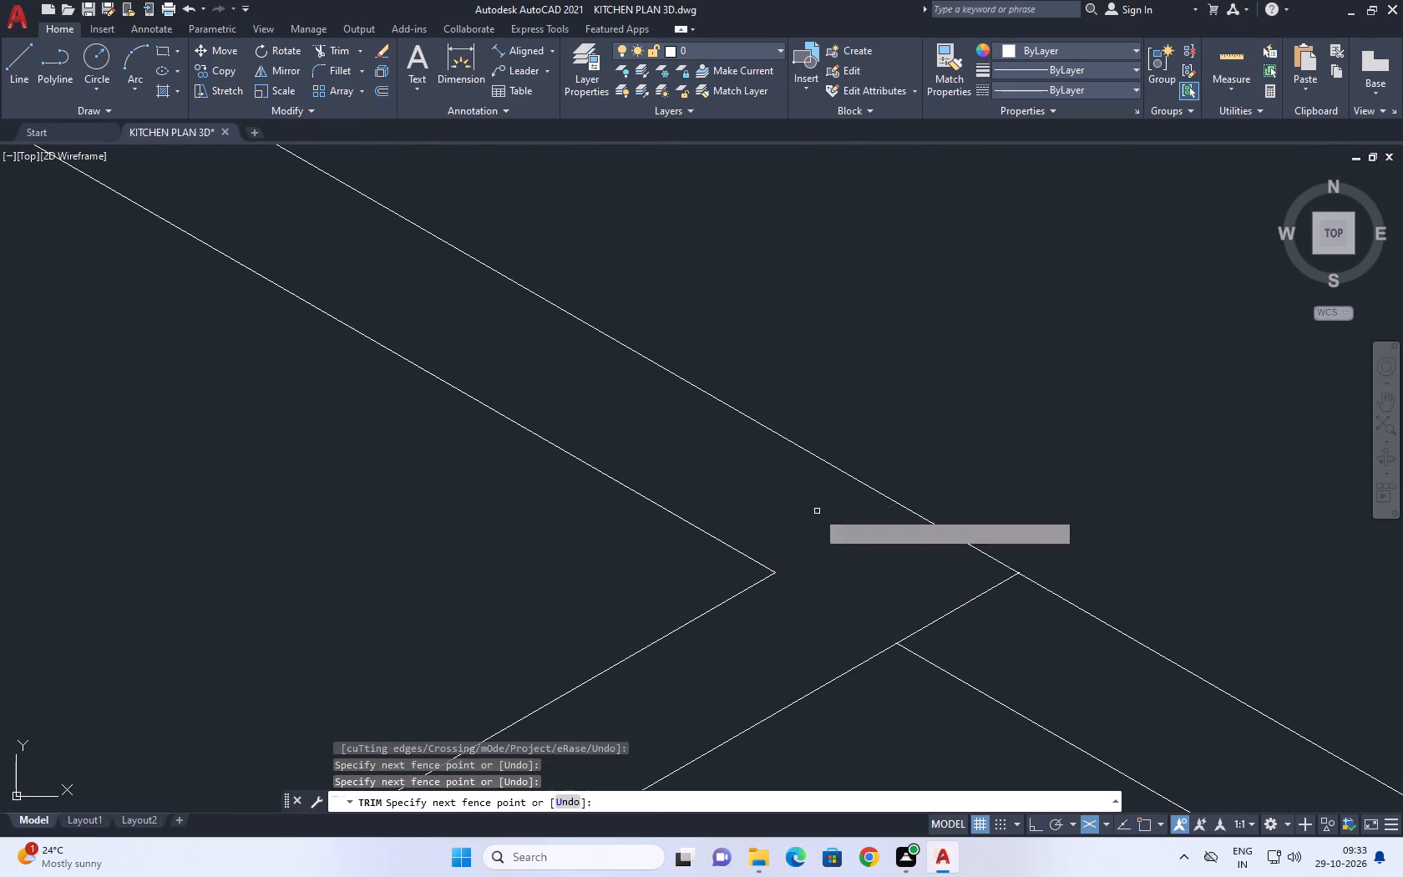
pyautogui.moveTo(985, 621); pyautogui.dragTo(968, 608)
pyautogui.click(913, 583)
pyautogui.press('Escape')
# Copy the section's far short side 1 inward along the 150° axis direction.
pyautogui.scroll(-5, 865, 474)
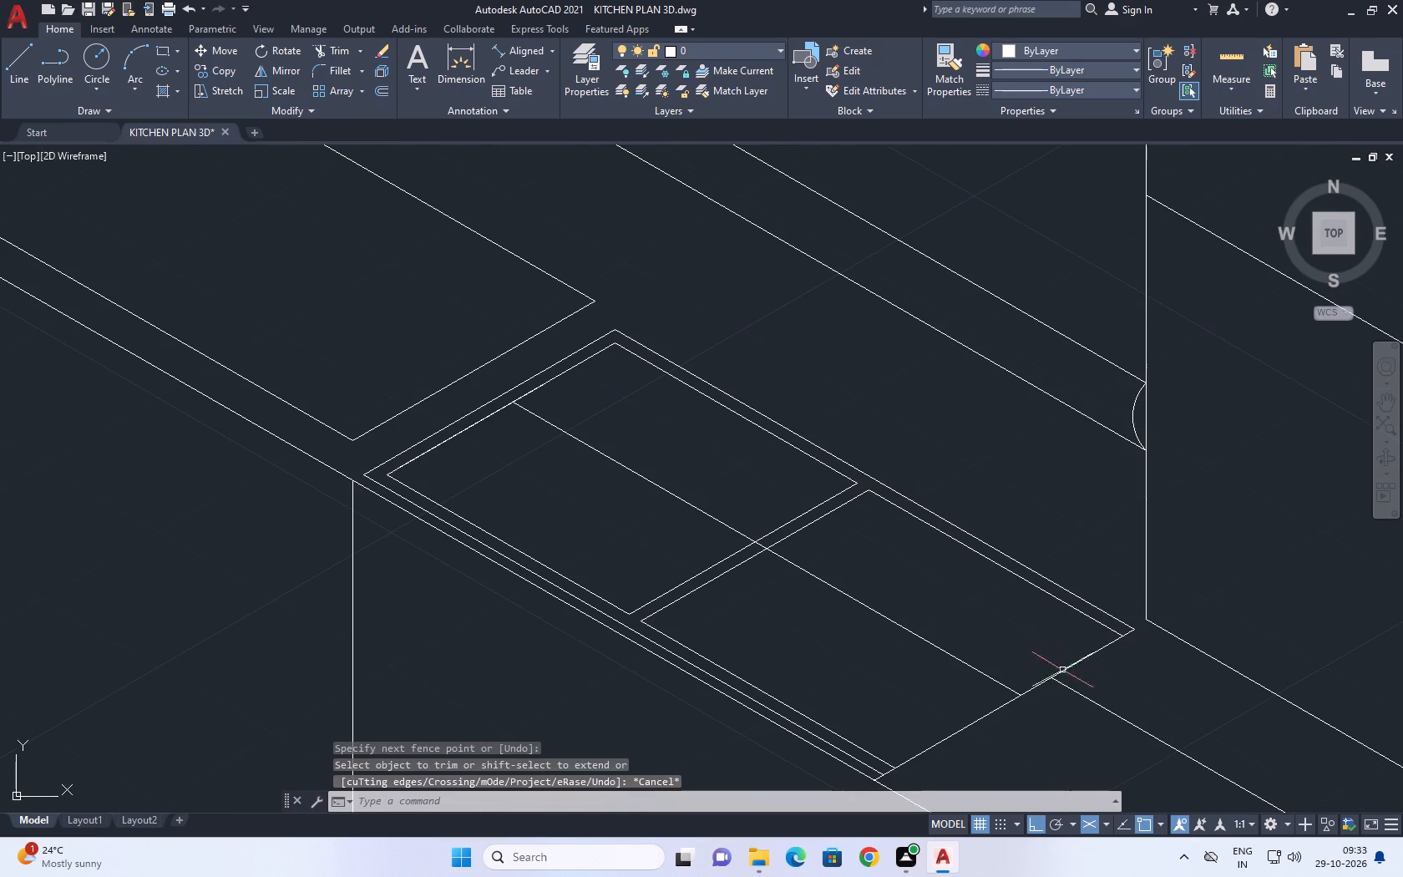
pyautogui.click(1041, 681)
pyautogui.moveTo(965, 586); pyautogui.dragTo(887, 388, button='middle')
pyautogui.press('c')
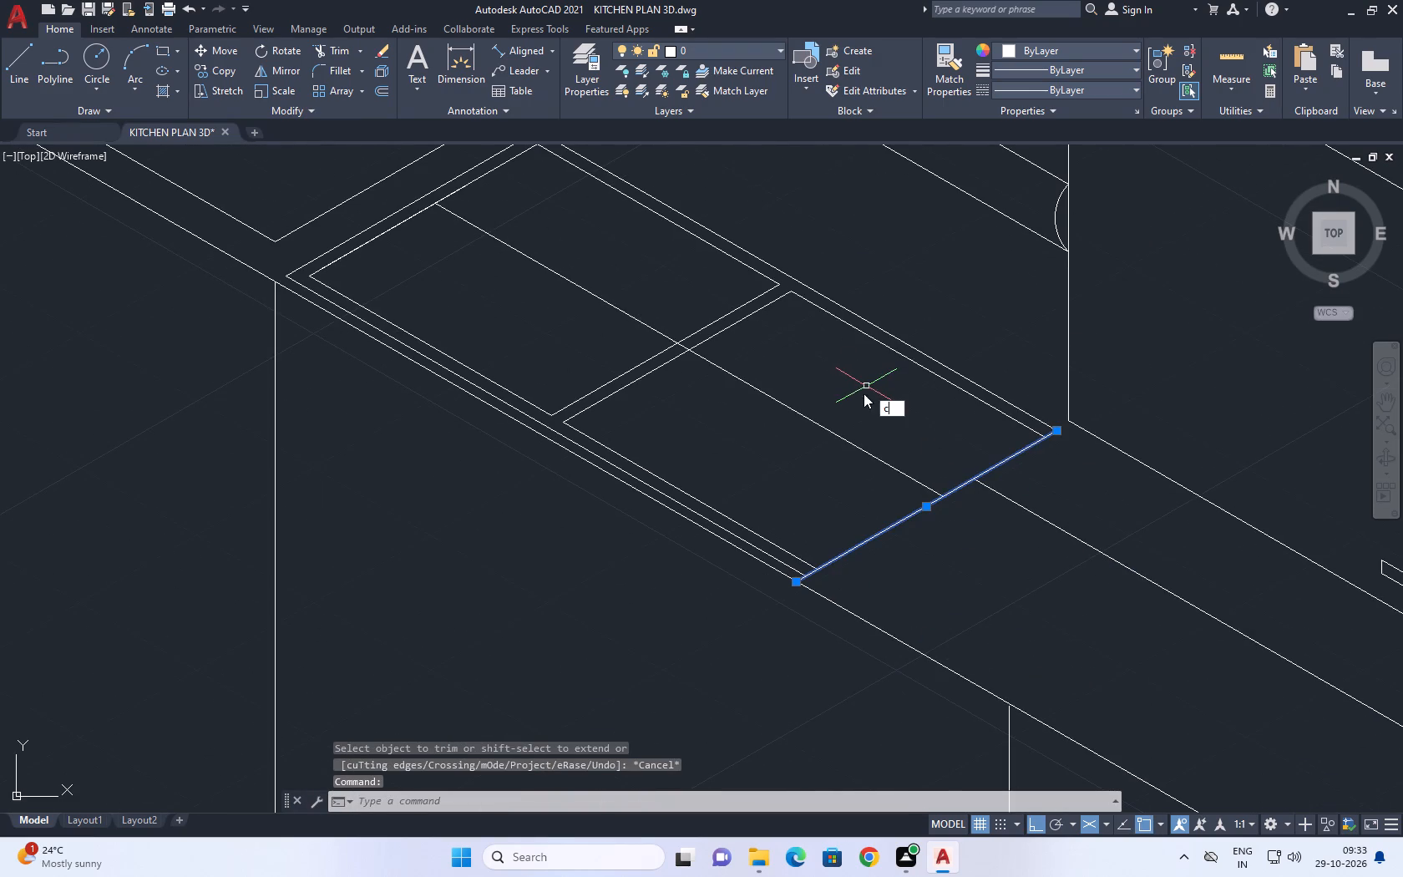
pyautogui.press('o')
pyautogui.press('space')
pyautogui.click(936, 483)
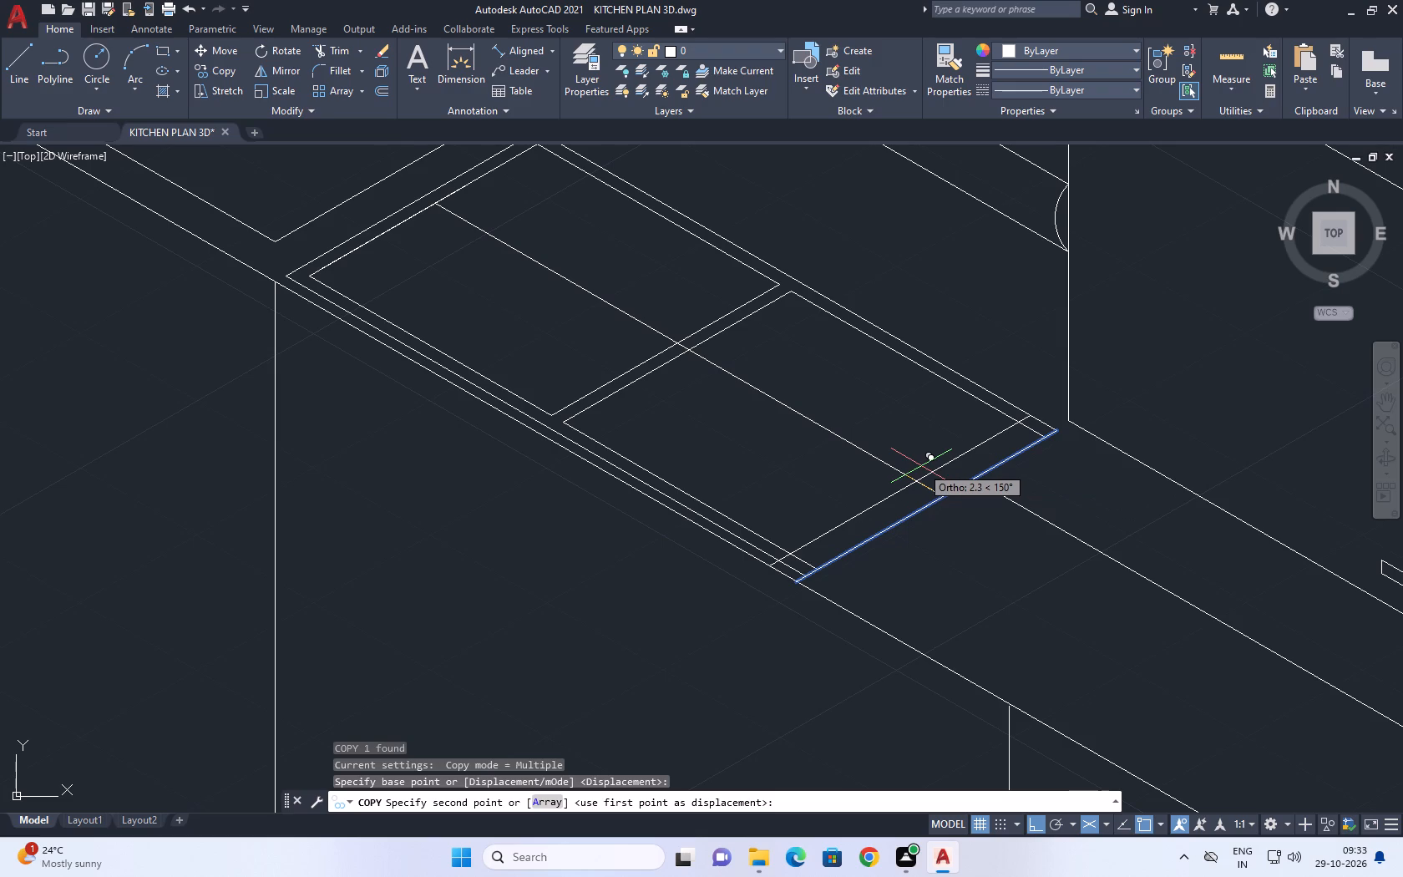
pyautogui.write('1')
pyautogui.press('space')
pyautogui.press('Escape')
# Trim the new cross line beyond the inner front line and that front line's overhang at the far front corner.
pyautogui.write('tr')
pyautogui.press('space')
pyautogui.scroll(4, 779, 591)
pyautogui.moveTo(843, 543); pyautogui.dragTo(936, 626, button='middle')
pyautogui.middleClick(936, 626)
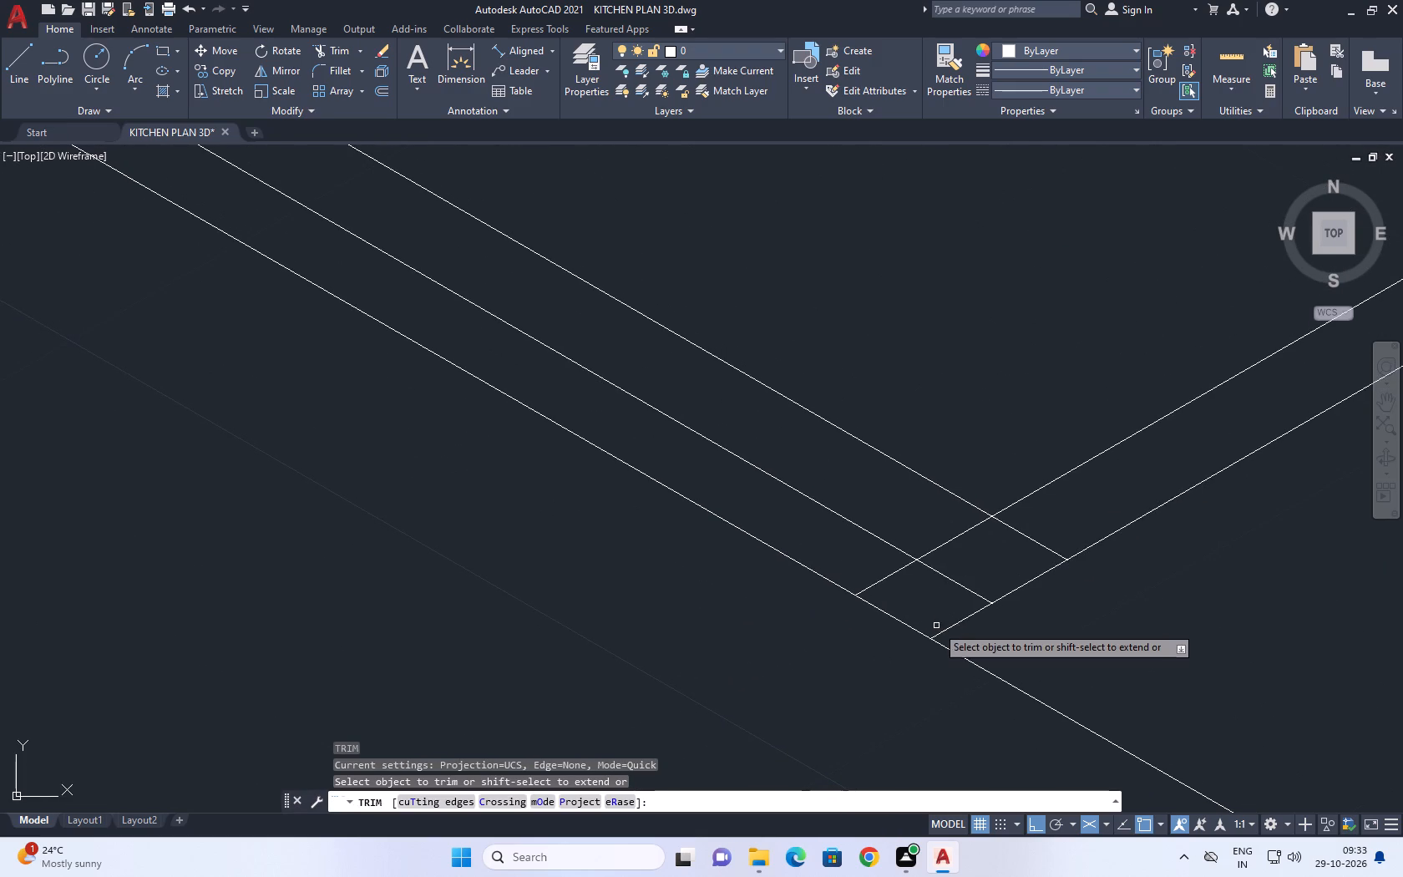
pyautogui.click(915, 586)
pyautogui.click(871, 551)
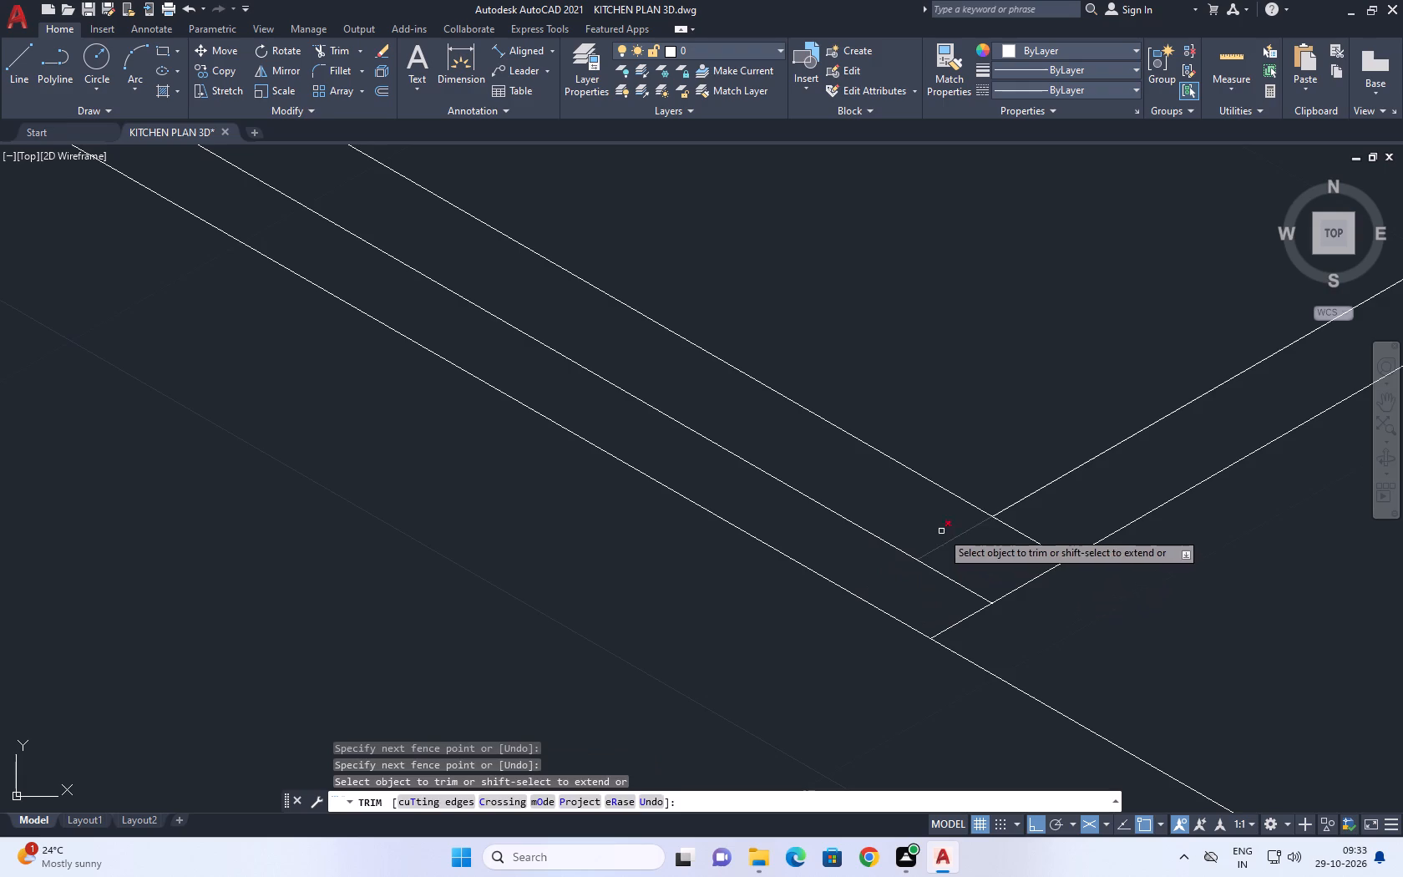
pyautogui.click(940, 529)
pyautogui.click(1039, 517)
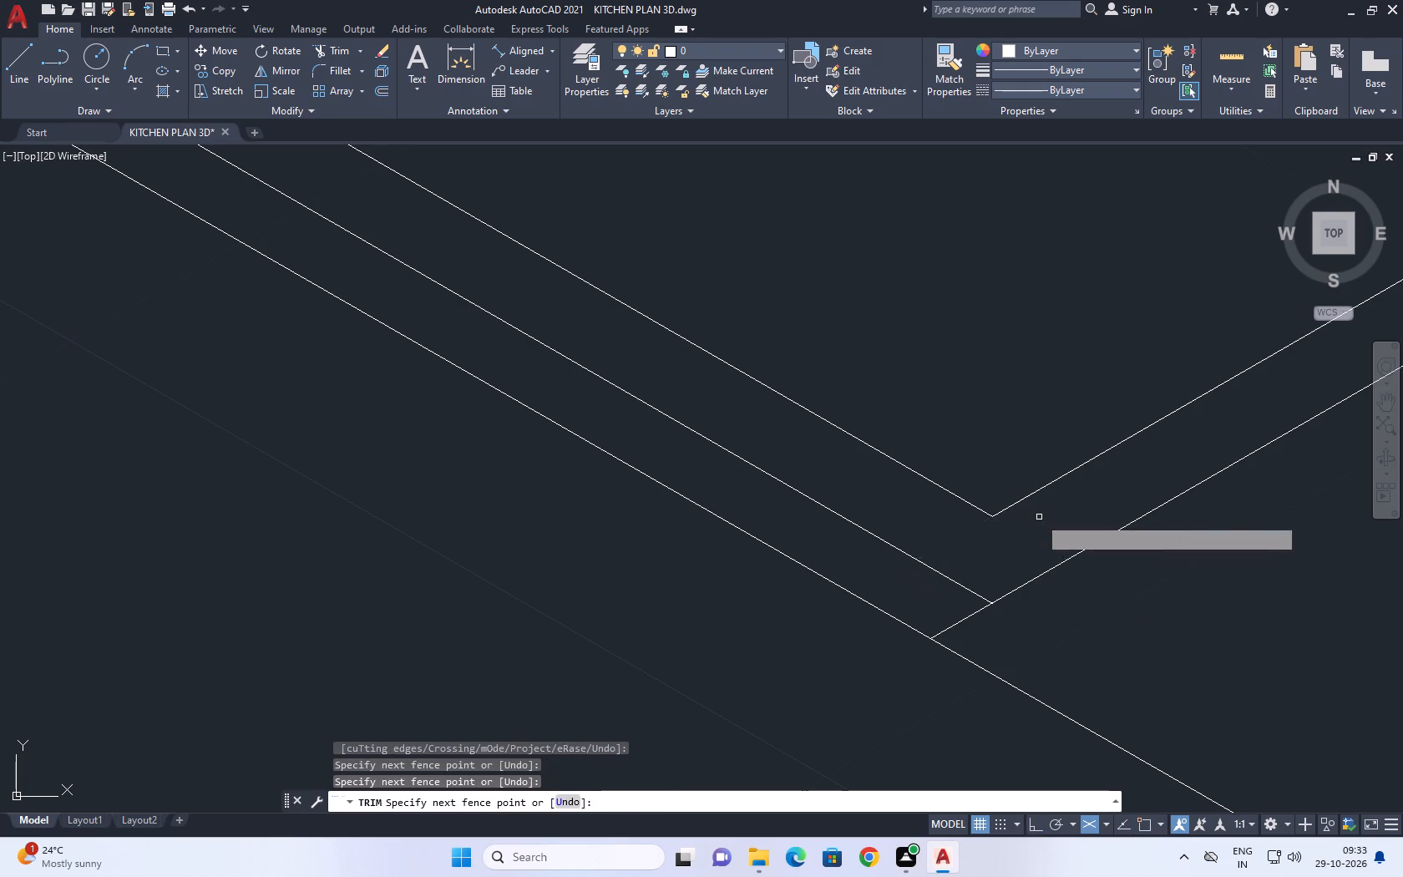
# Trim the crossing inner line ends at the section's far back corner.
pyautogui.scroll(-4, 891, 528)
pyautogui.moveTo(1101, 424); pyautogui.dragTo(942, 540, button='middle')
pyautogui.scroll(3, 961, 525)
pyautogui.moveTo(1001, 445); pyautogui.dragTo(933, 435, button='middle')
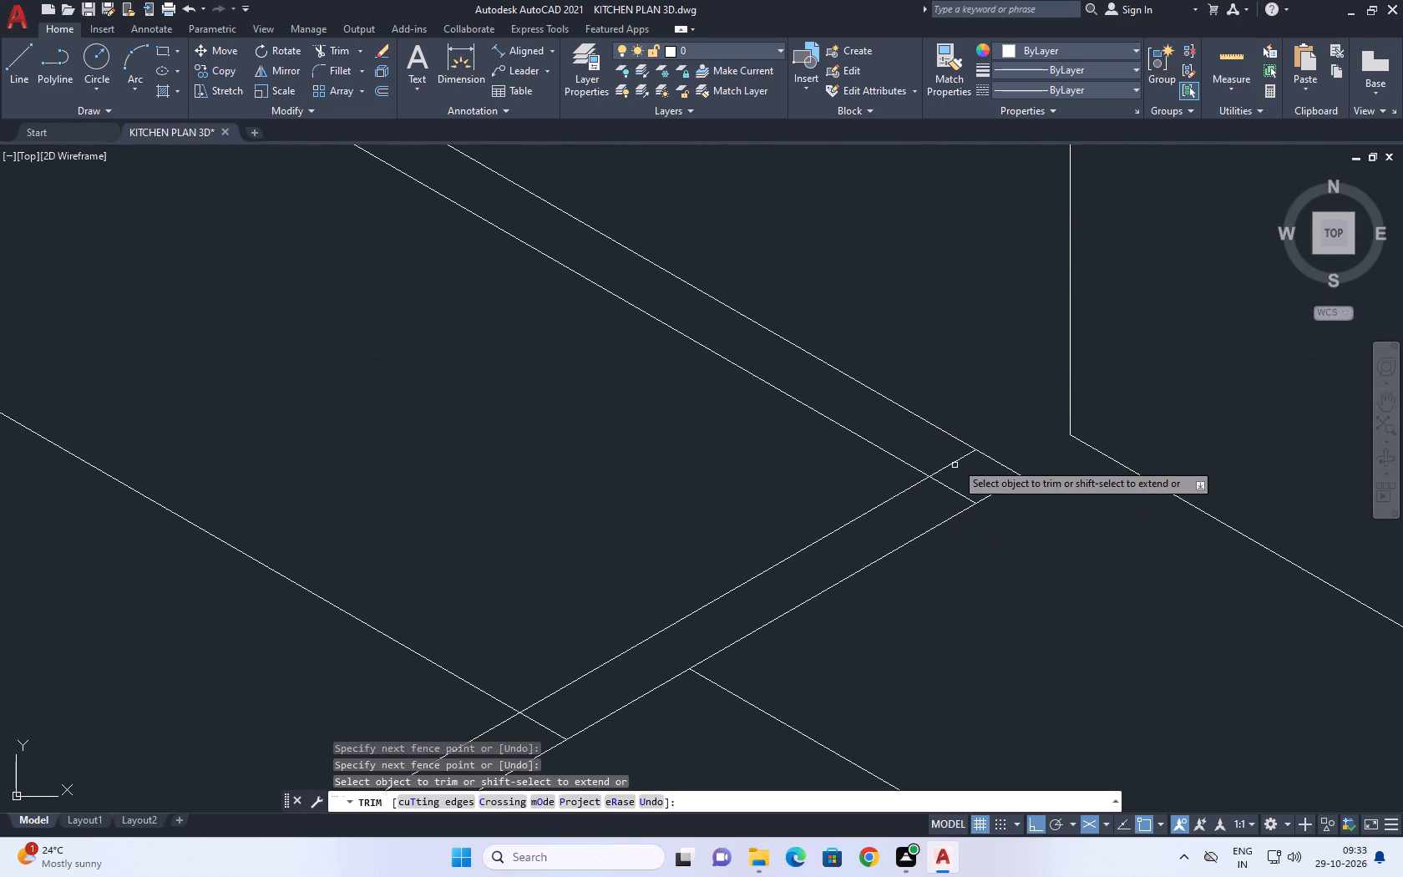
pyautogui.scroll(1, 955, 457)
pyautogui.click(949, 459)
pyautogui.click(950, 524)
pyautogui.press('Escape')
# Copy the section's outer far short side about 5 inward along the 150° axis direction.
pyautogui.scroll(-3, 953, 490)
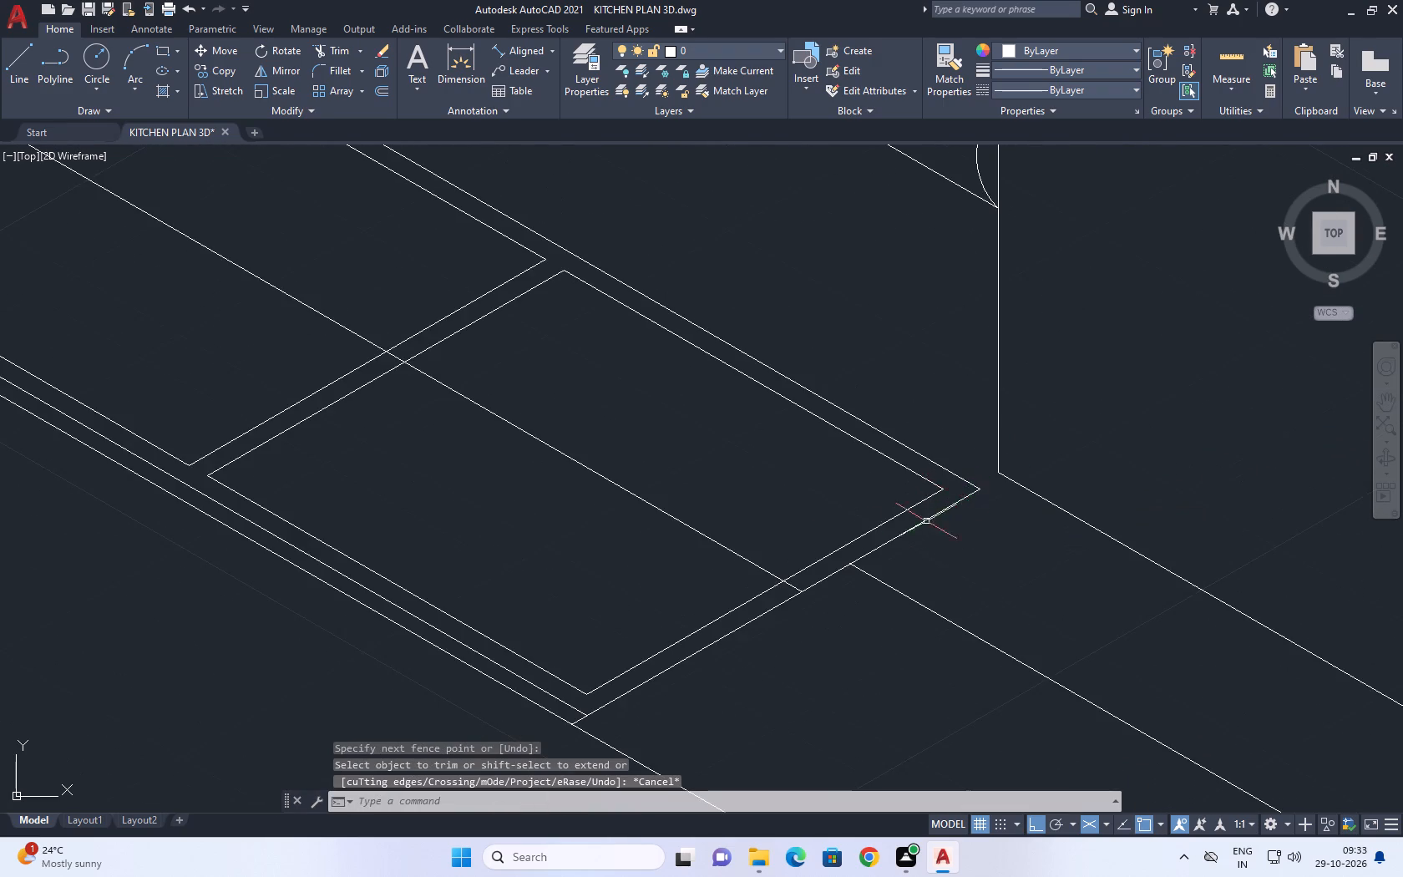
pyautogui.scroll(-3, 824, 540)
pyautogui.moveTo(791, 574); pyautogui.dragTo(880, 601, button='middle')
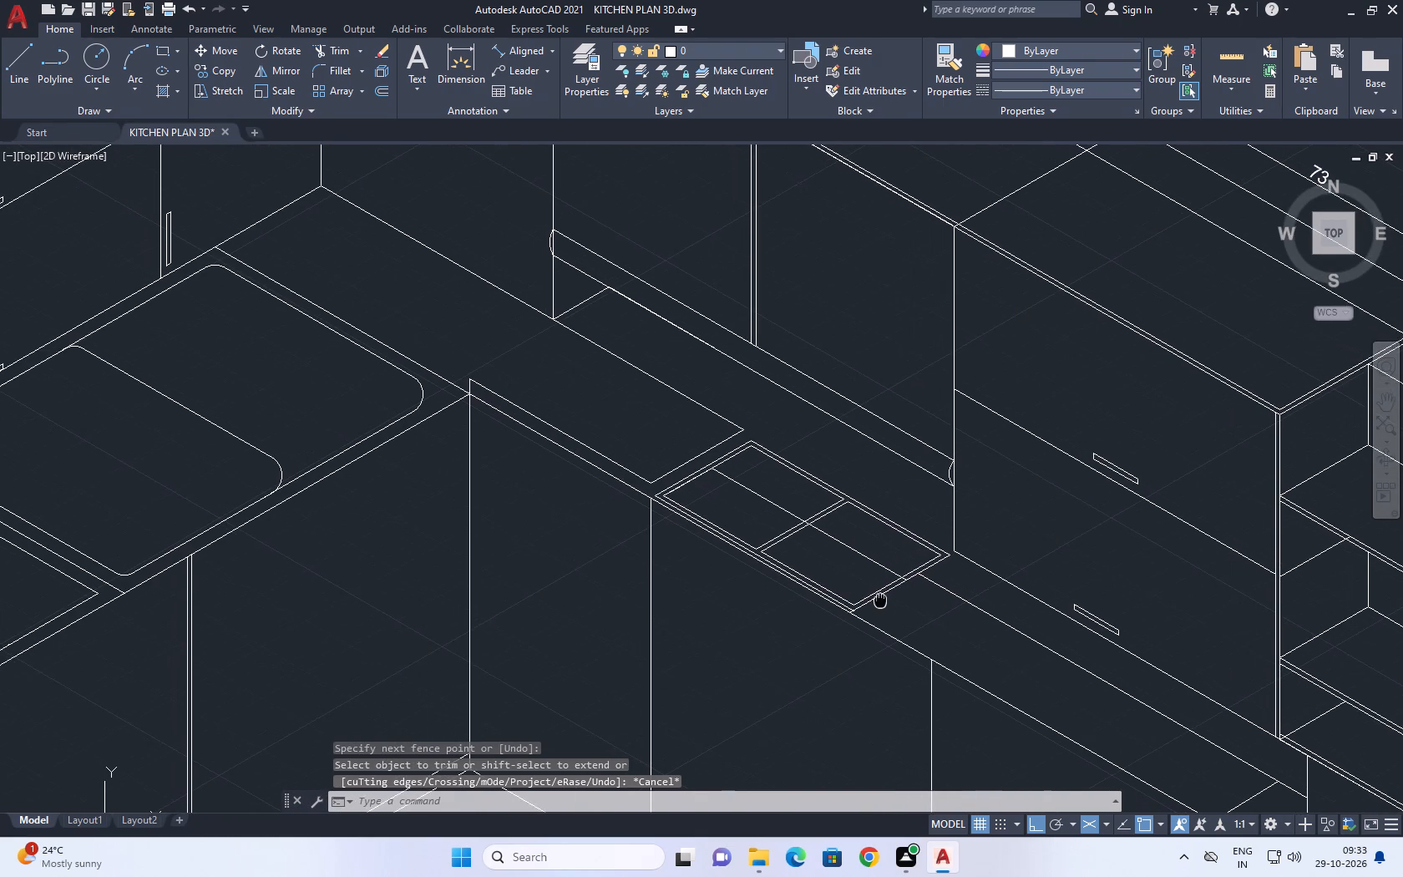
pyautogui.moveTo(880, 601); pyautogui.dragTo(883, 602, button='middle')
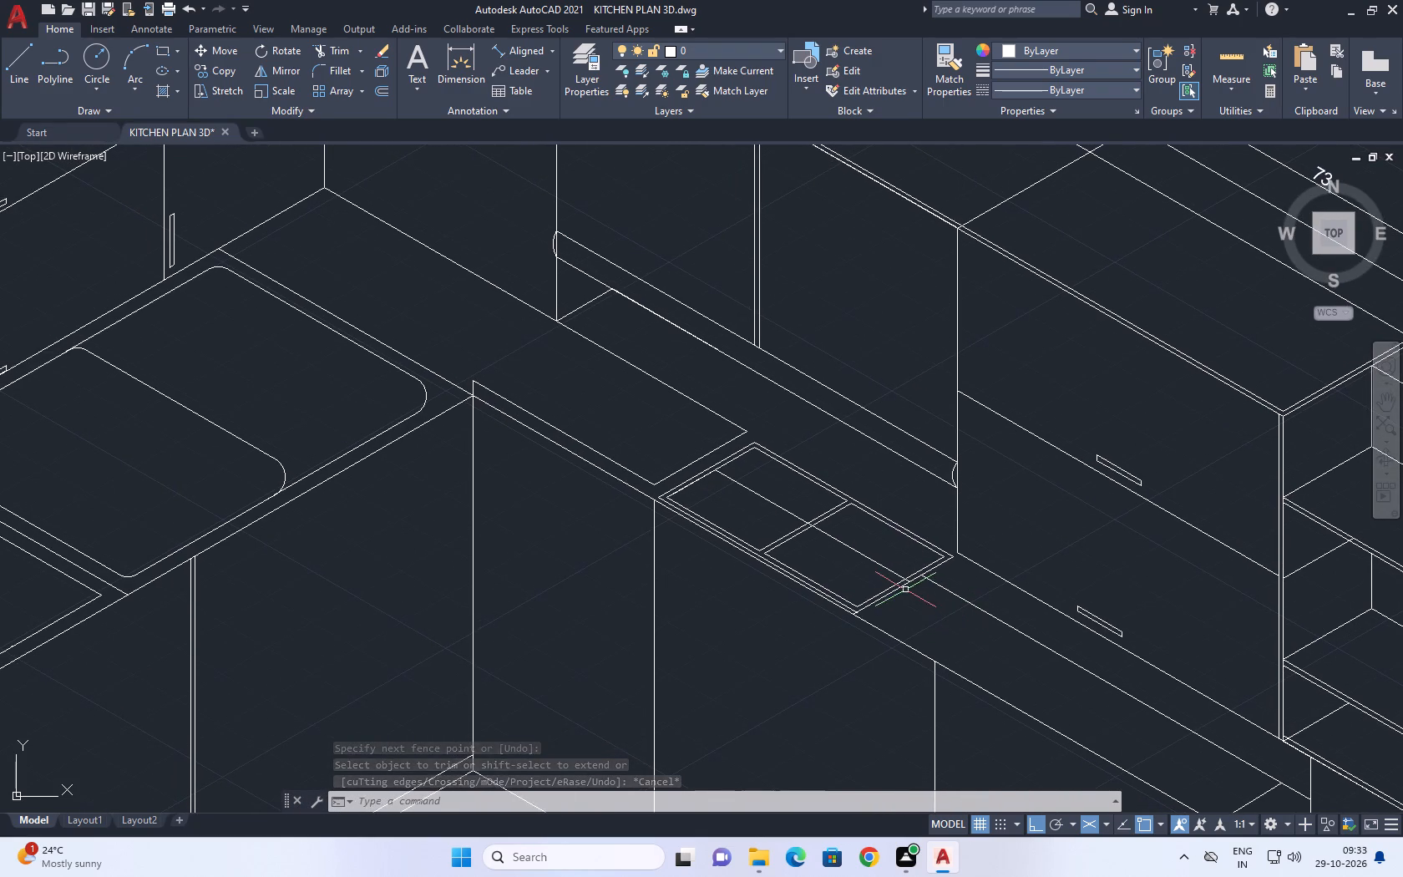
pyautogui.scroll(2, 905, 590)
pyautogui.moveTo(875, 598); pyautogui.dragTo(825, 530, button='middle')
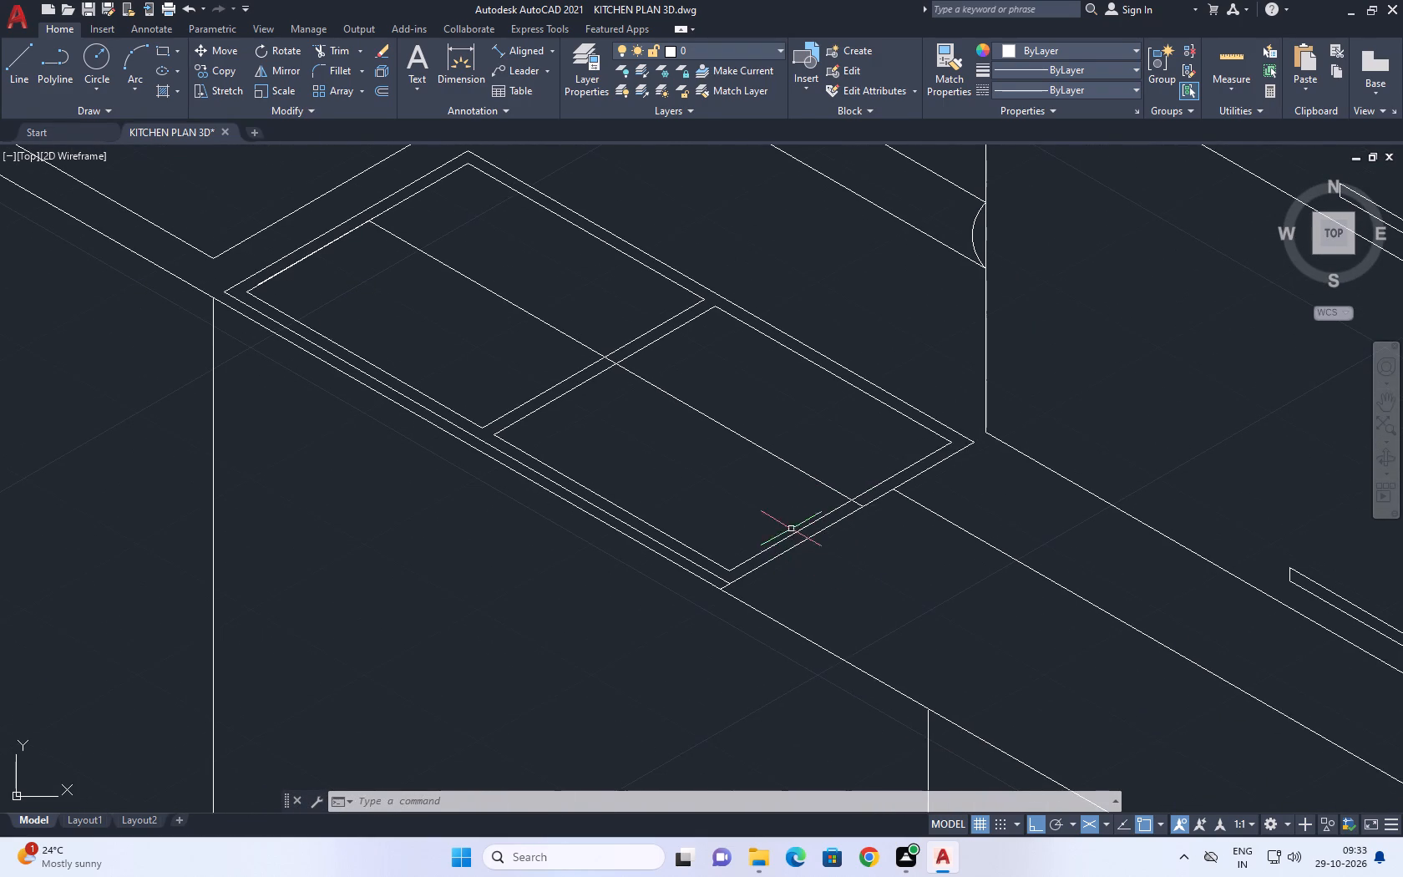
pyautogui.click(783, 555)
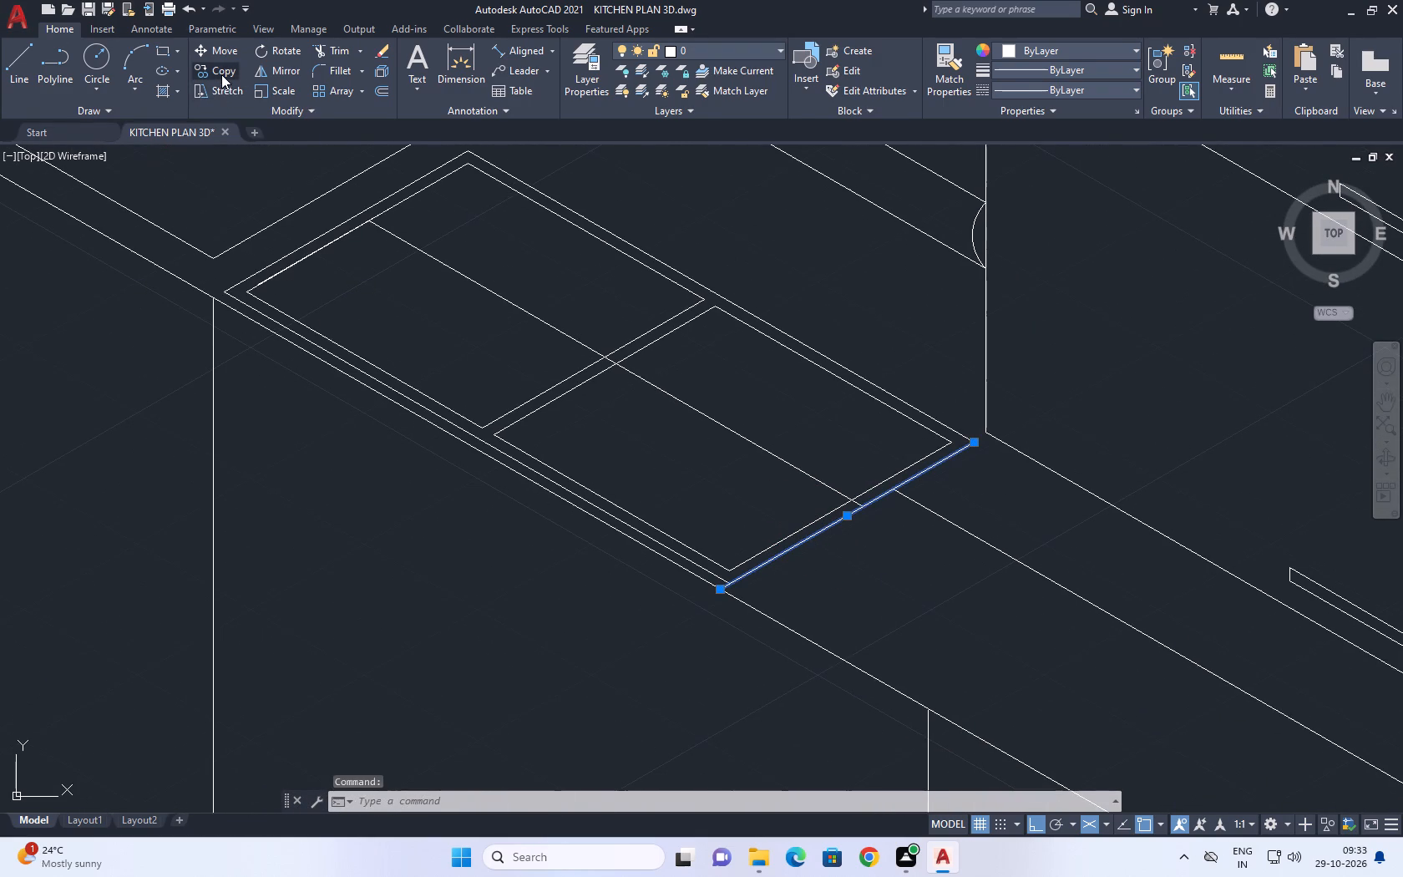
pyautogui.click(221, 74)
pyautogui.scroll(2, 839, 526)
pyautogui.moveTo(827, 509); pyautogui.dragTo(801, 493)
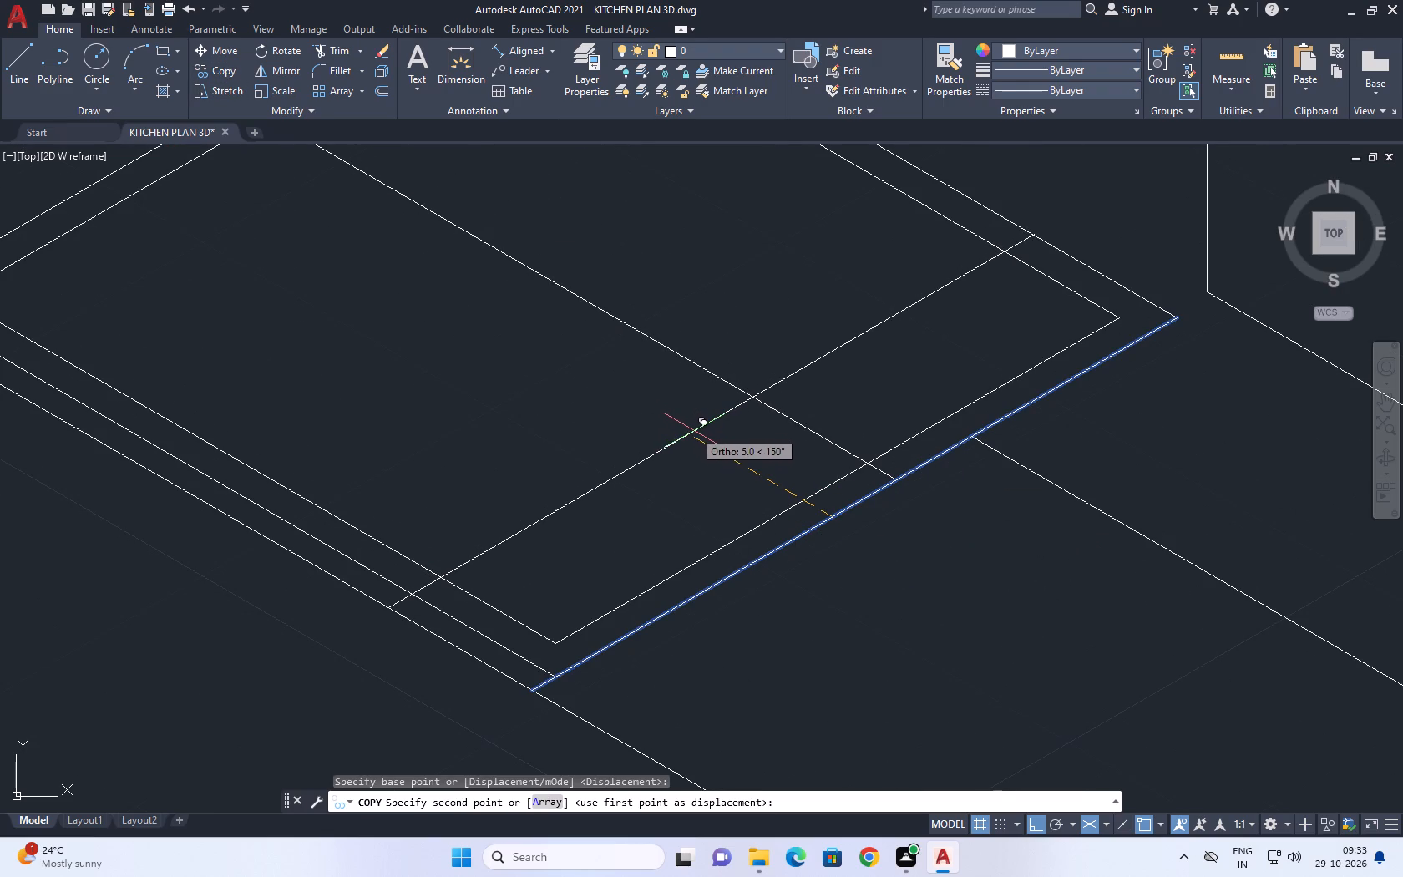
pyautogui.click(690, 433)
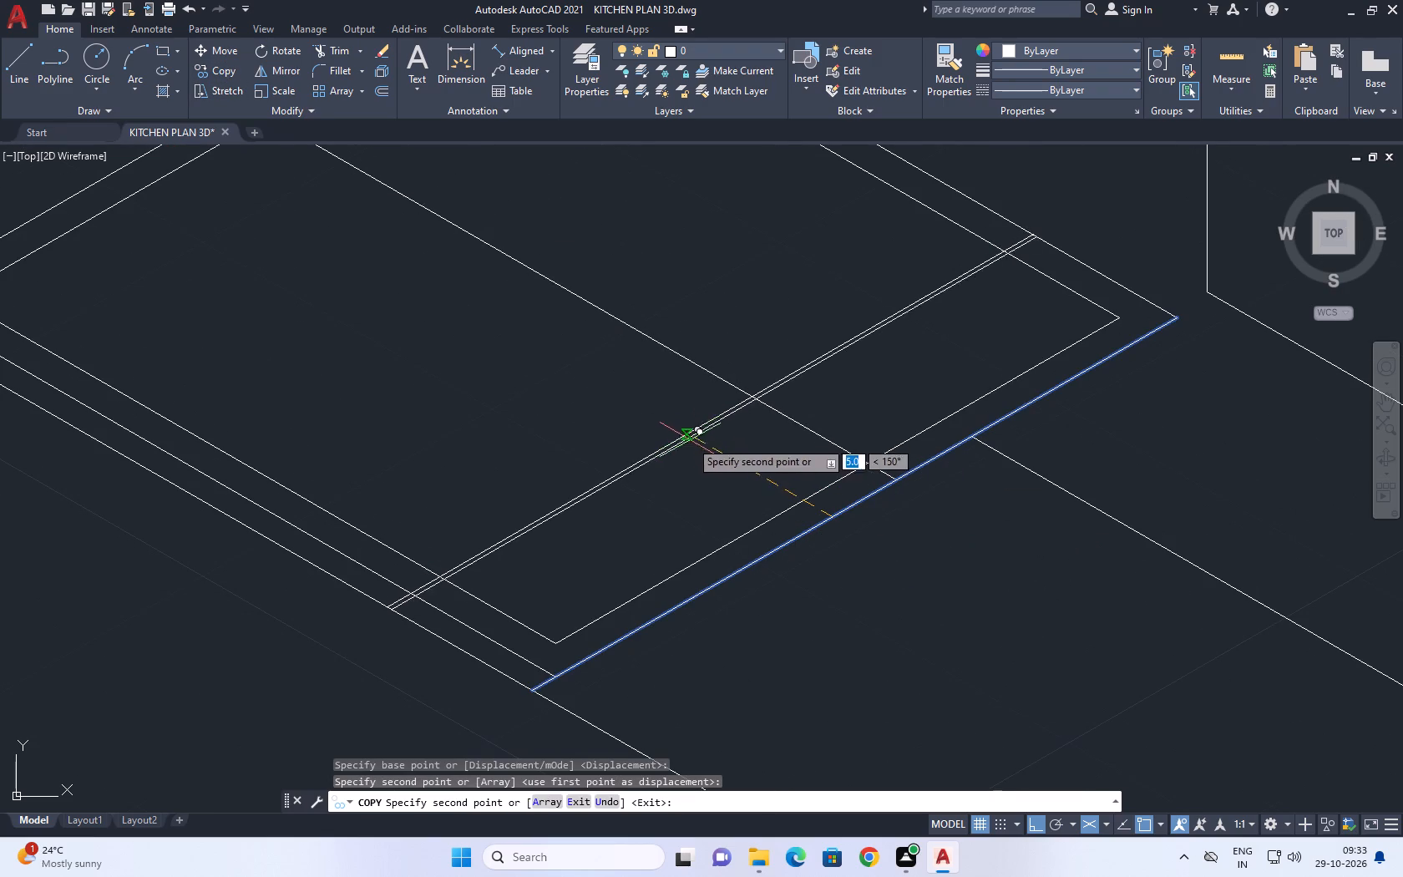
pyautogui.rightClick(656, 380)
pyautogui.click(688, 407)
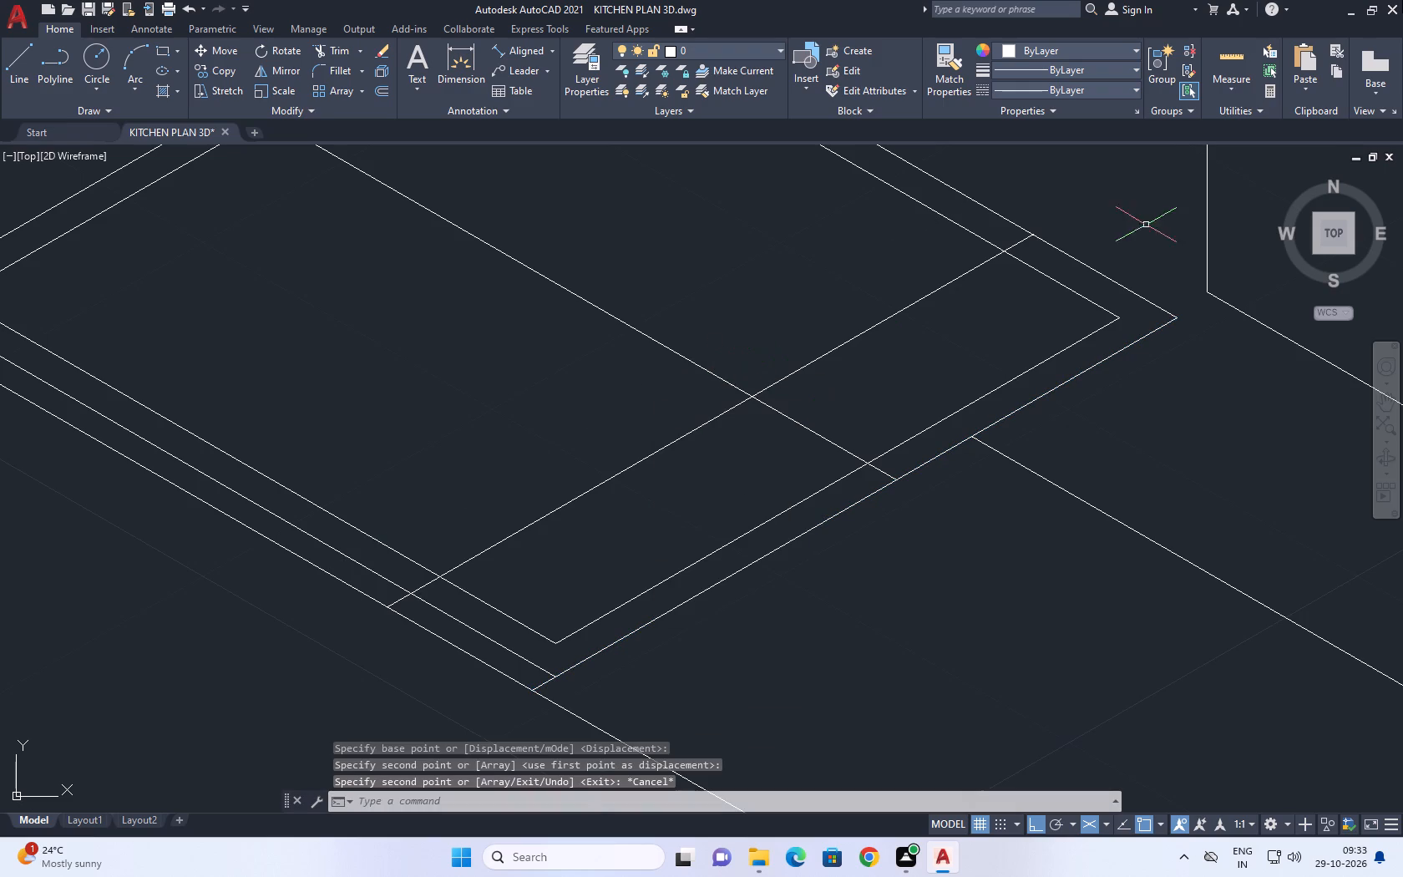
# Trim the inner border lines and the centre line beyond the new cross line at the section's far end.
pyautogui.click(337, 53)
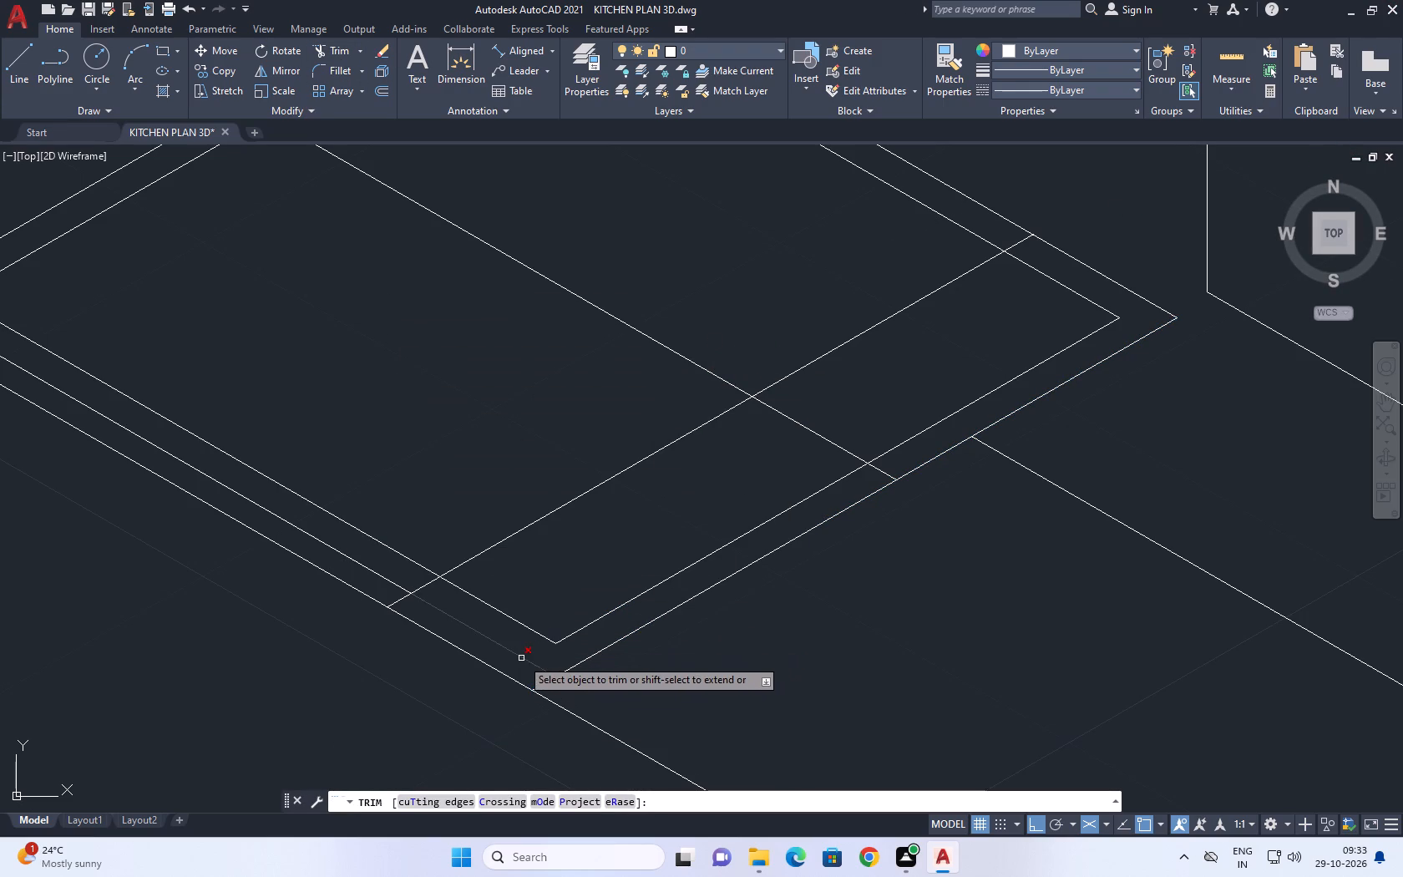
pyautogui.click(525, 632)
pyautogui.click(539, 621)
pyautogui.click(561, 628)
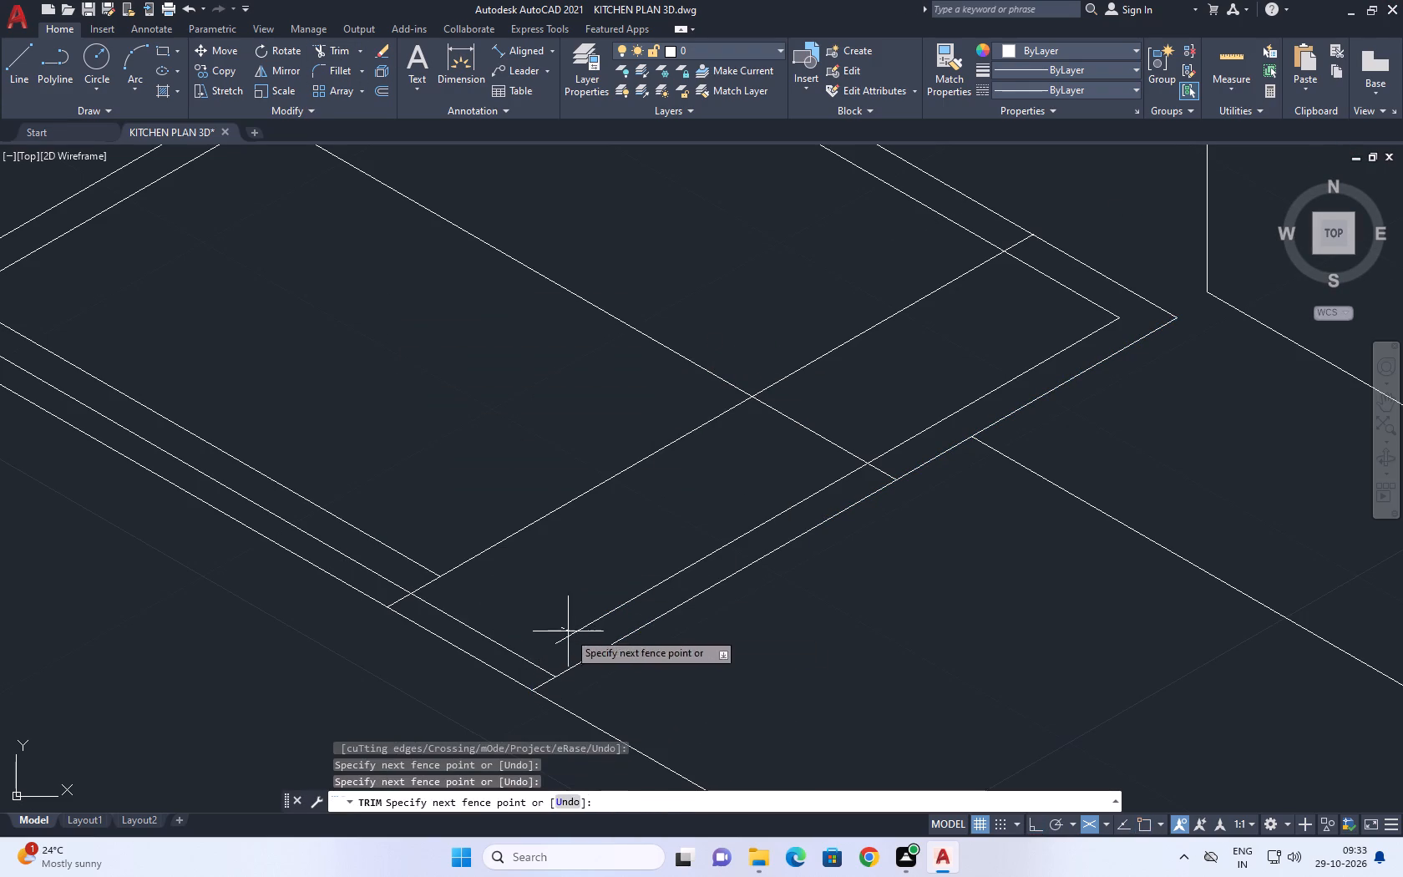
pyautogui.click(570, 633)
pyautogui.moveTo(645, 549); pyautogui.dragTo(624, 631, button='middle')
pyautogui.scroll(-1, 624, 636)
pyautogui.click(680, 633)
pyautogui.click(675, 604)
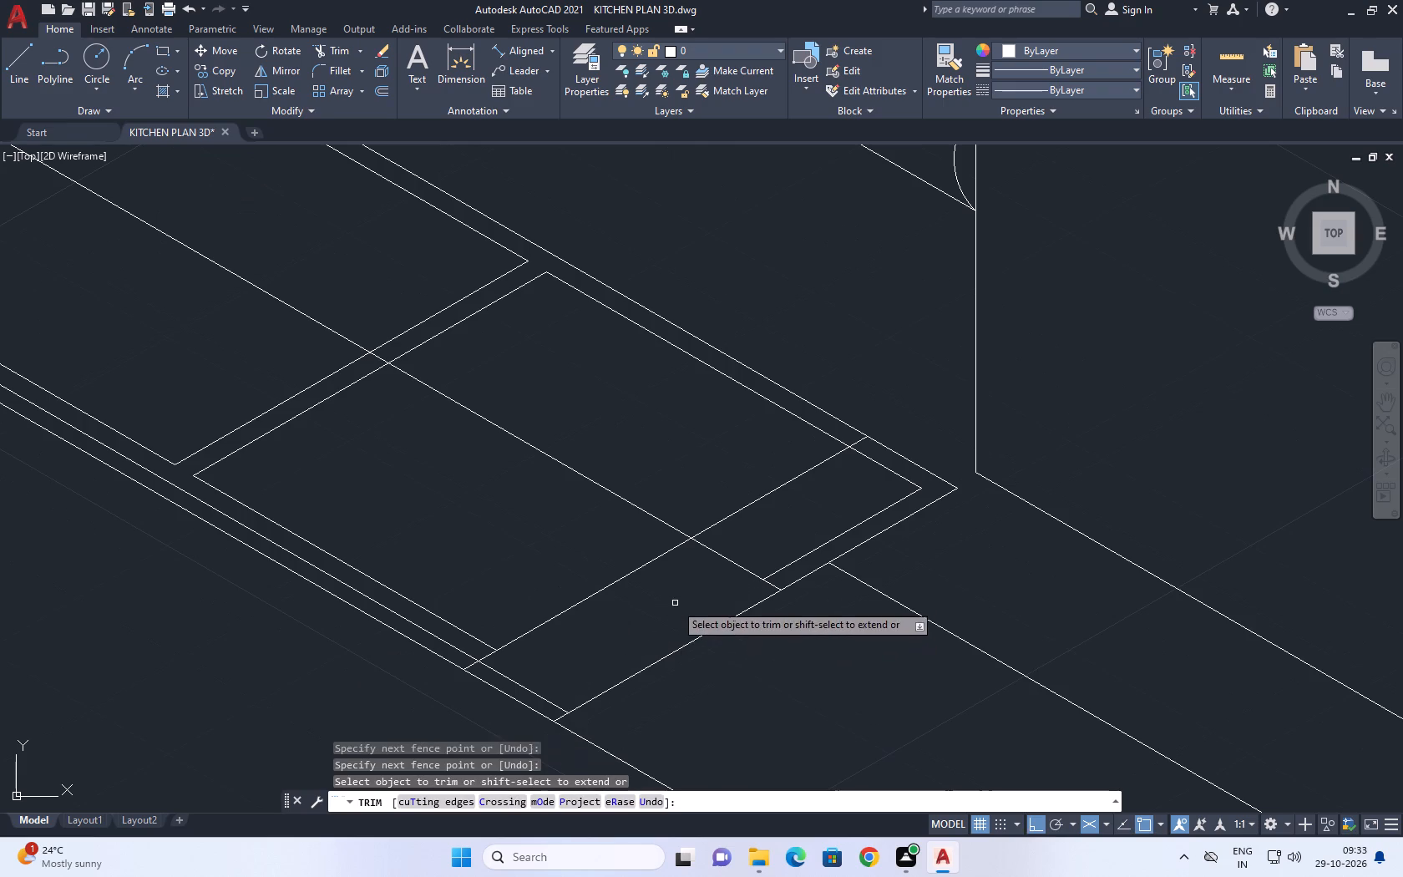
pyautogui.click(733, 563)
pyautogui.click(767, 579)
pyautogui.click(775, 582)
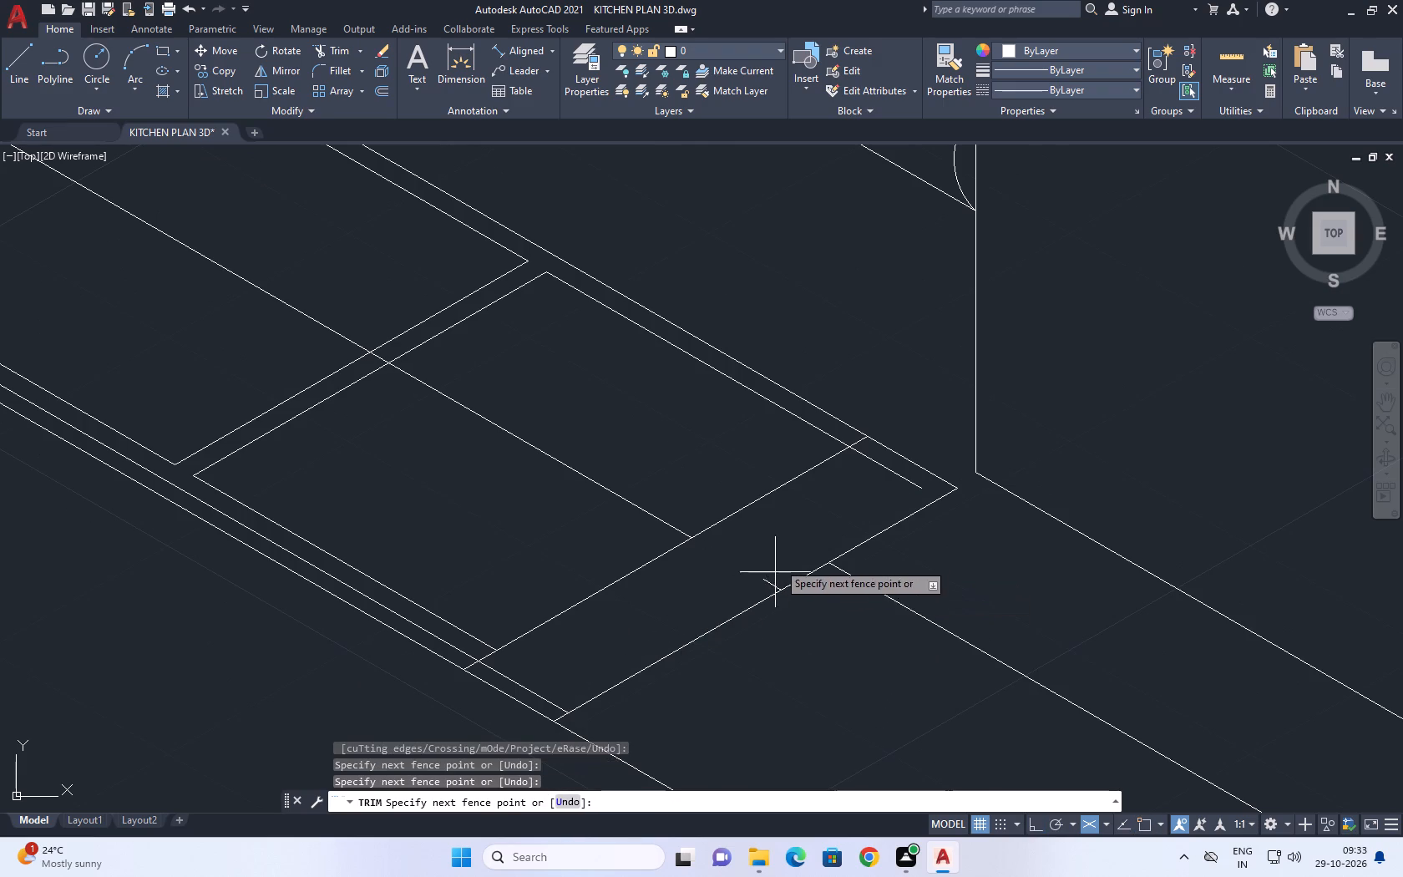
pyautogui.click(751, 596)
pyautogui.click(873, 462)
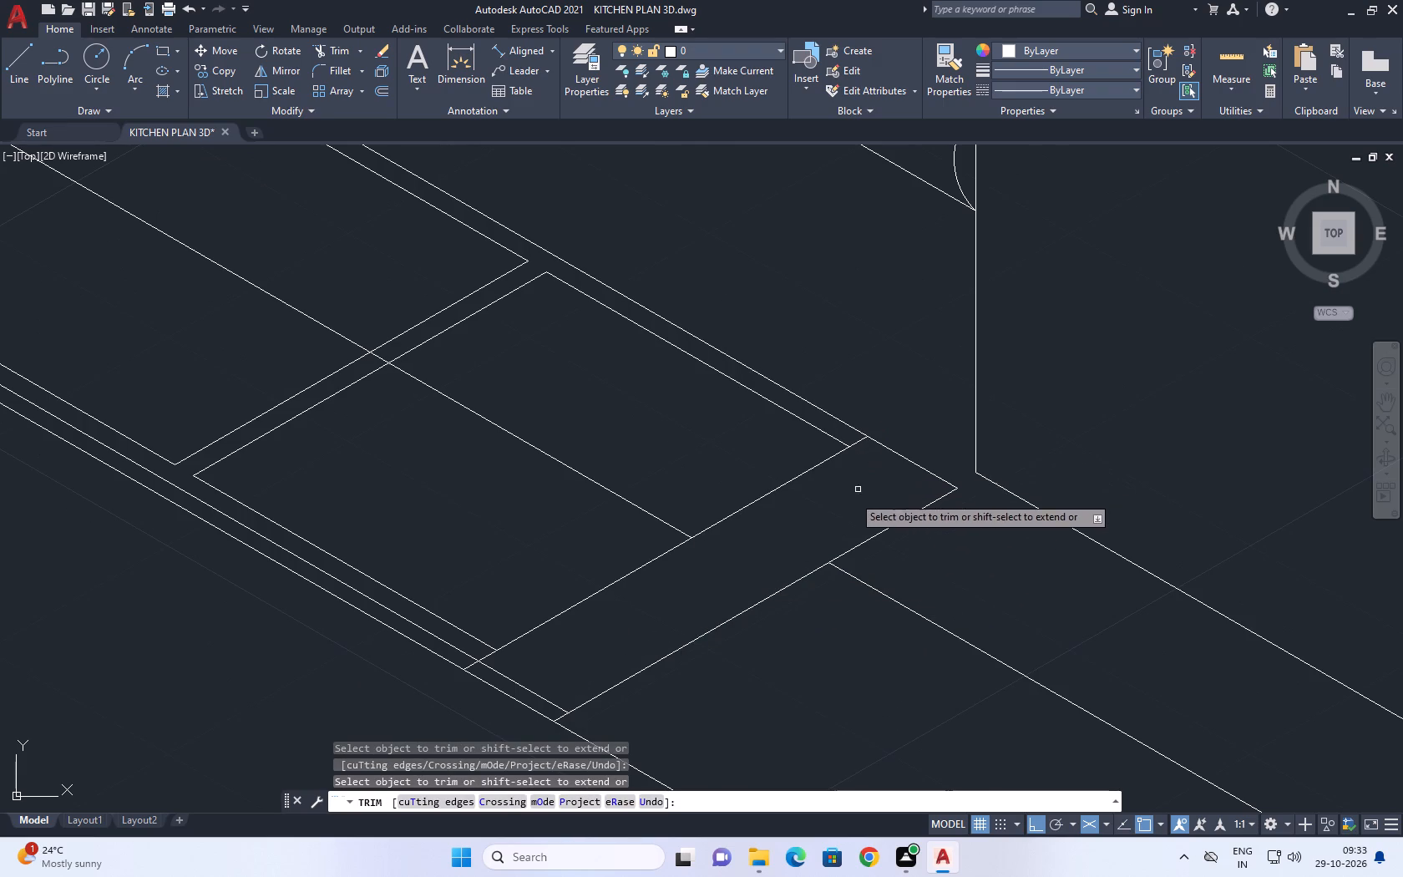
# Trim the new cross line's short end between the section's front outline and the countertop front edge.
pyautogui.scroll(-1, 595, 636)
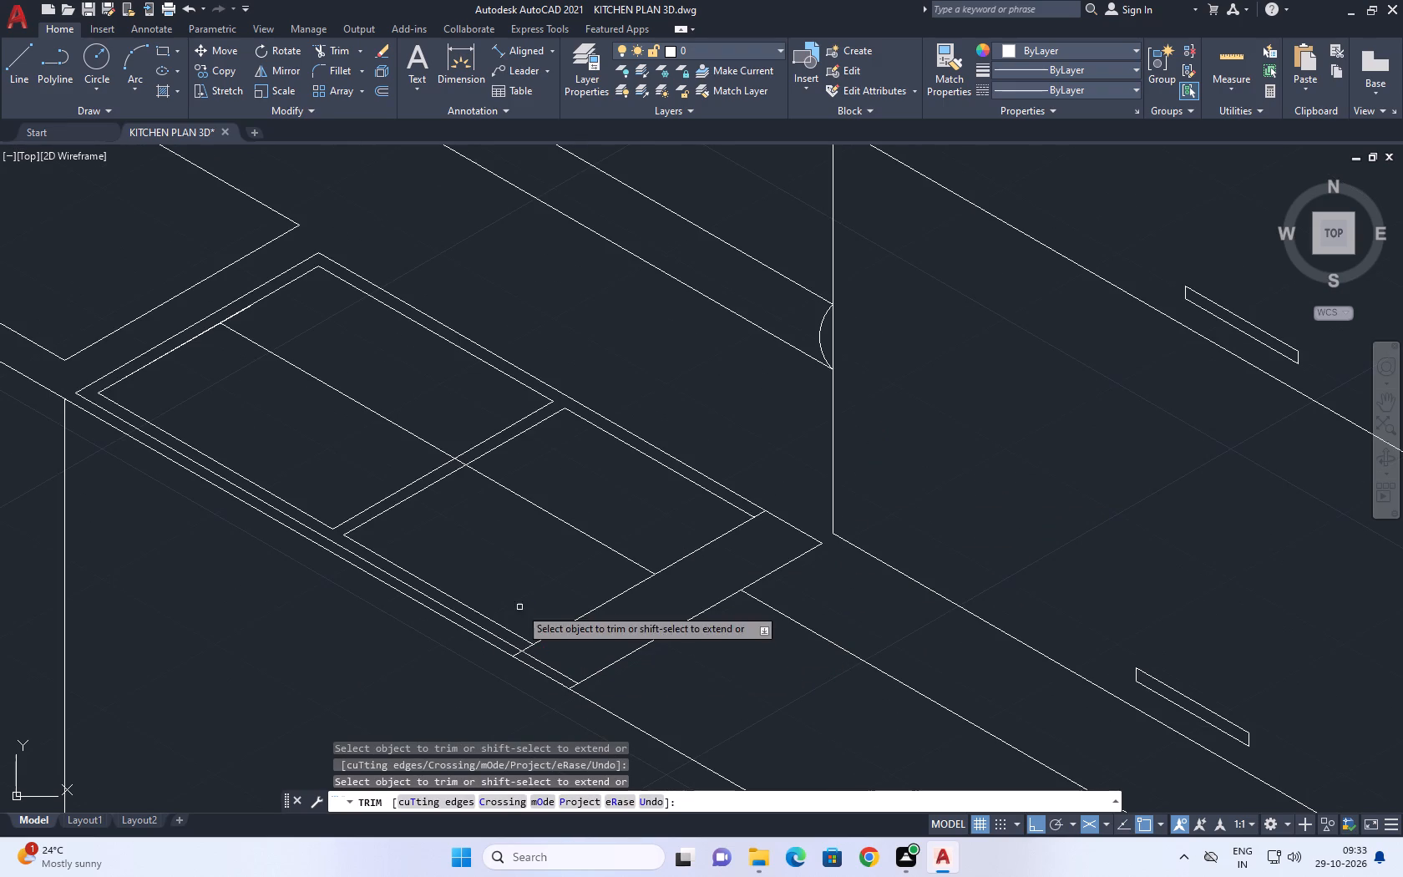
pyautogui.scroll(4, 510, 658)
pyautogui.click(580, 649)
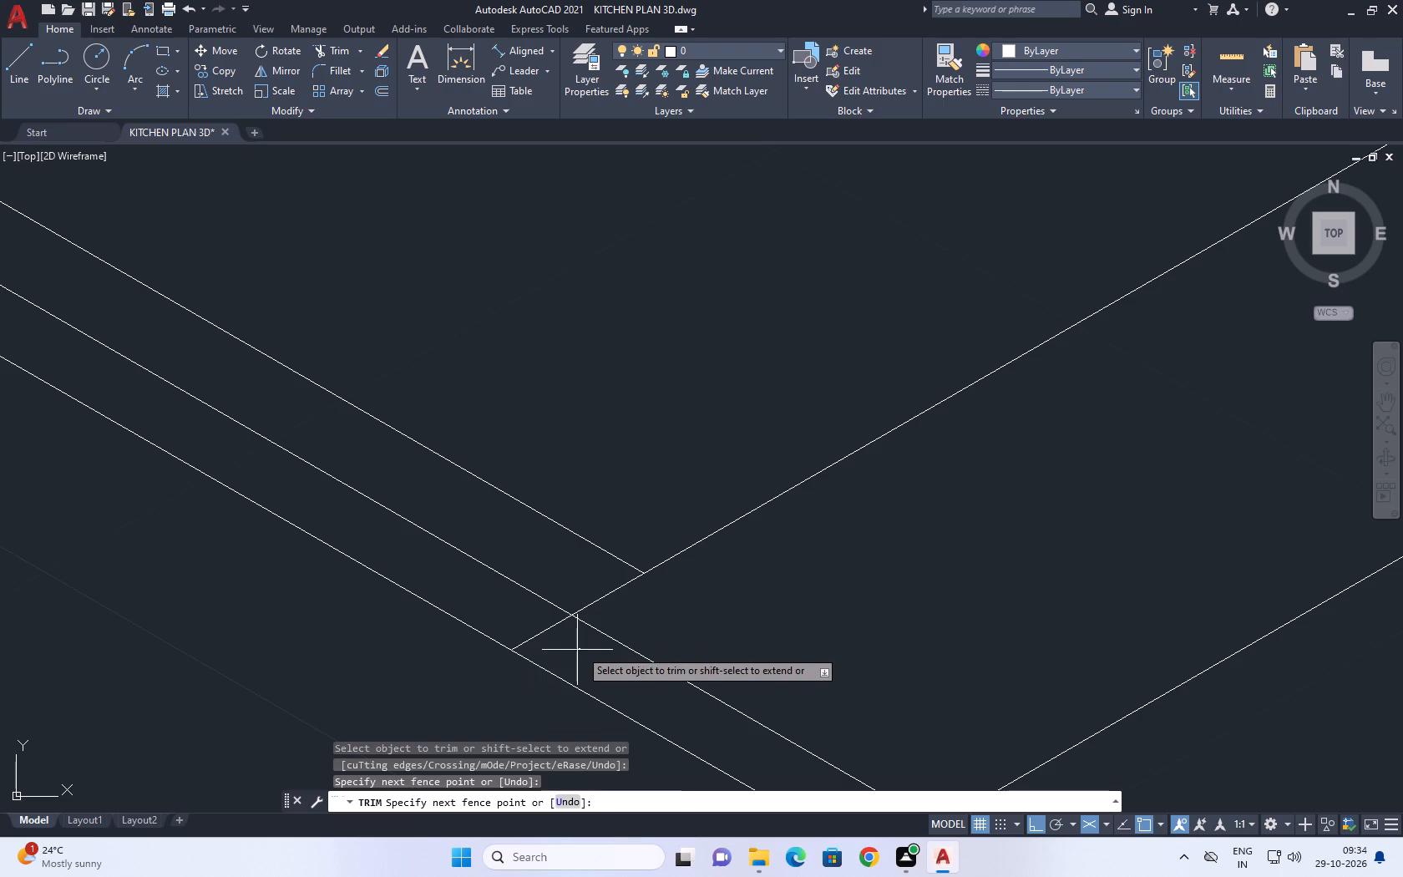
pyautogui.click(516, 619)
pyautogui.rightClick(653, 605)
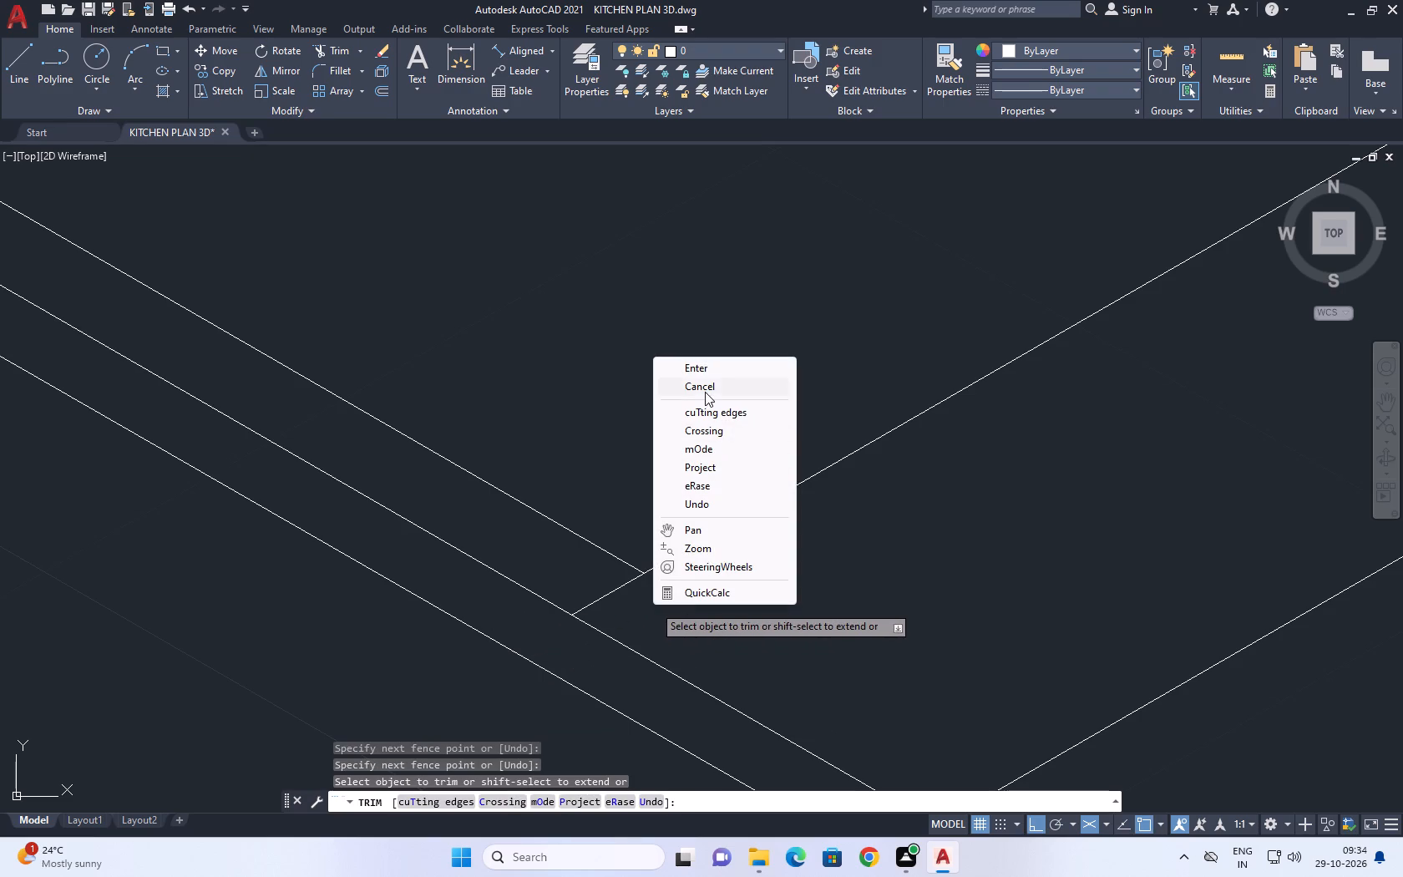
pyautogui.click(703, 386)
# Trim the far short side's stub between the section's front outline and the countertop front edge.
pyautogui.scroll(-3, 717, 570)
pyautogui.moveTo(615, 570); pyautogui.dragTo(622, 611, button='middle')
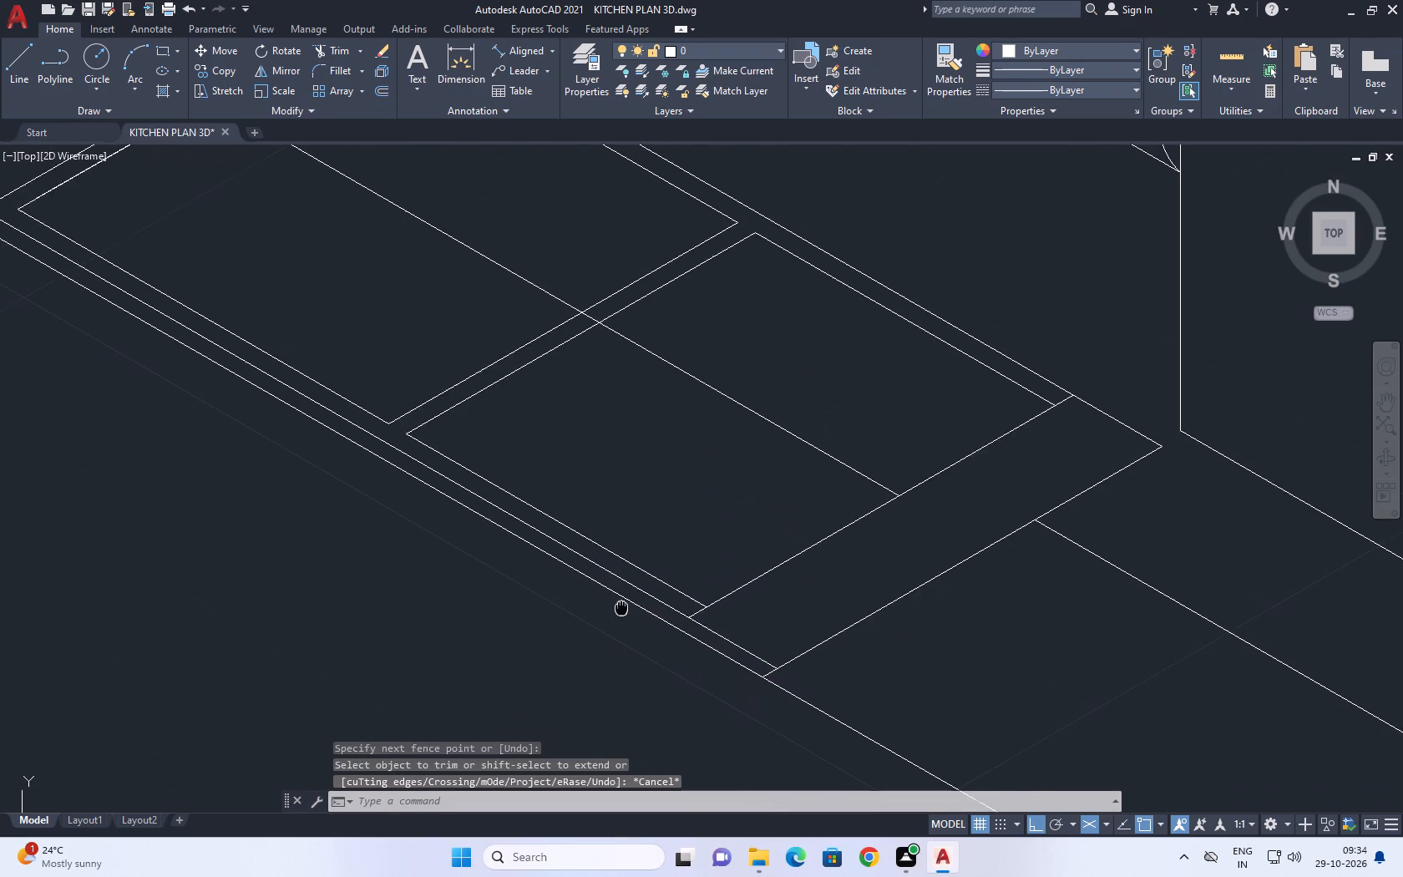
pyautogui.moveTo(622, 611); pyautogui.dragTo(631, 631, button='middle')
pyautogui.middleClick(631, 631)
pyautogui.moveTo(652, 577); pyautogui.dragTo(644, 592, button='middle')
pyautogui.scroll(-1, 644, 586)
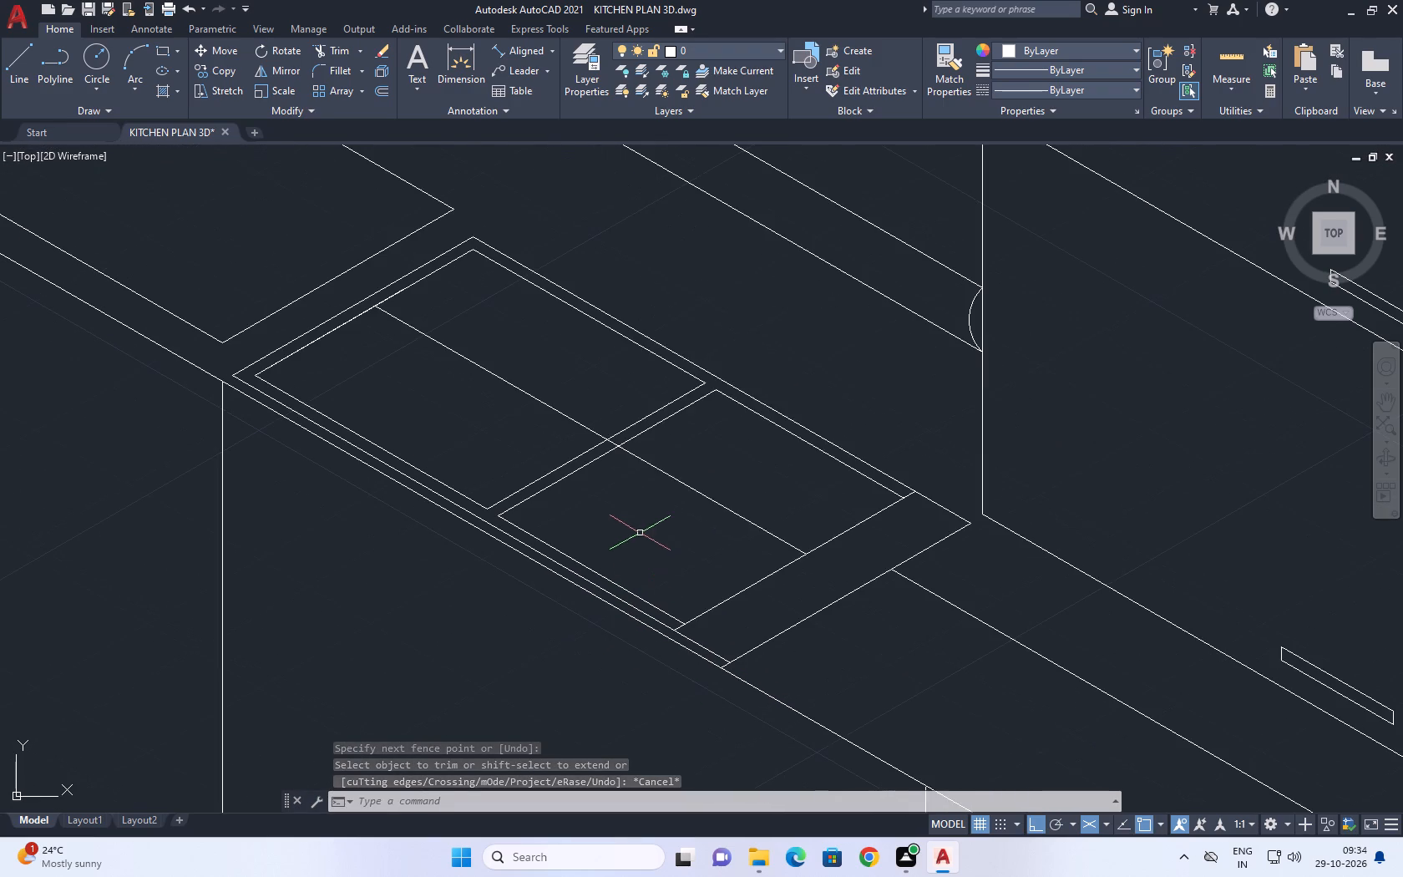
pyautogui.rightClick(639, 530)
pyautogui.click(716, 221)
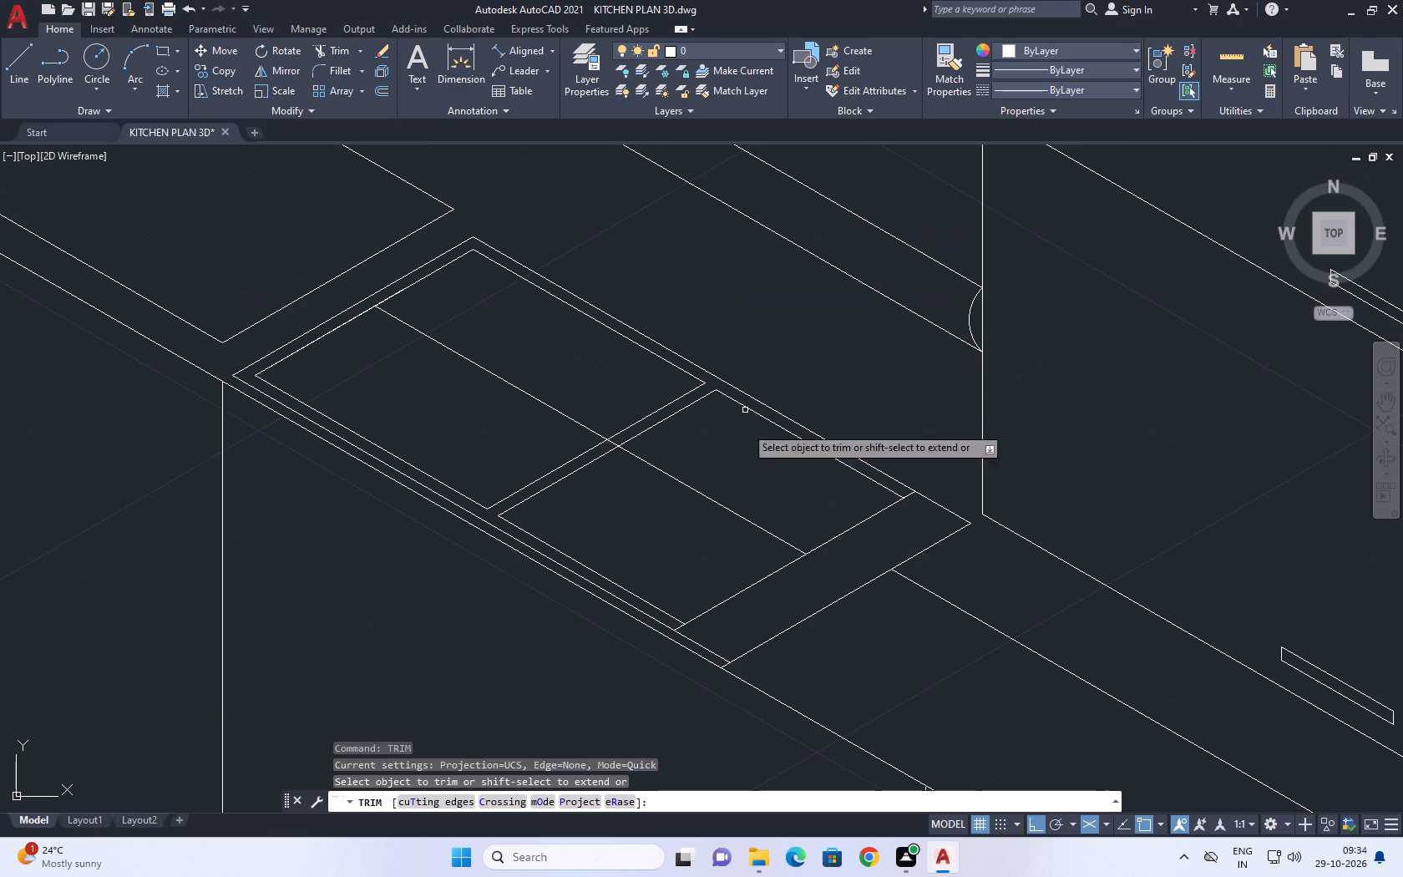
pyautogui.scroll(3, 722, 667)
pyautogui.click(728, 673)
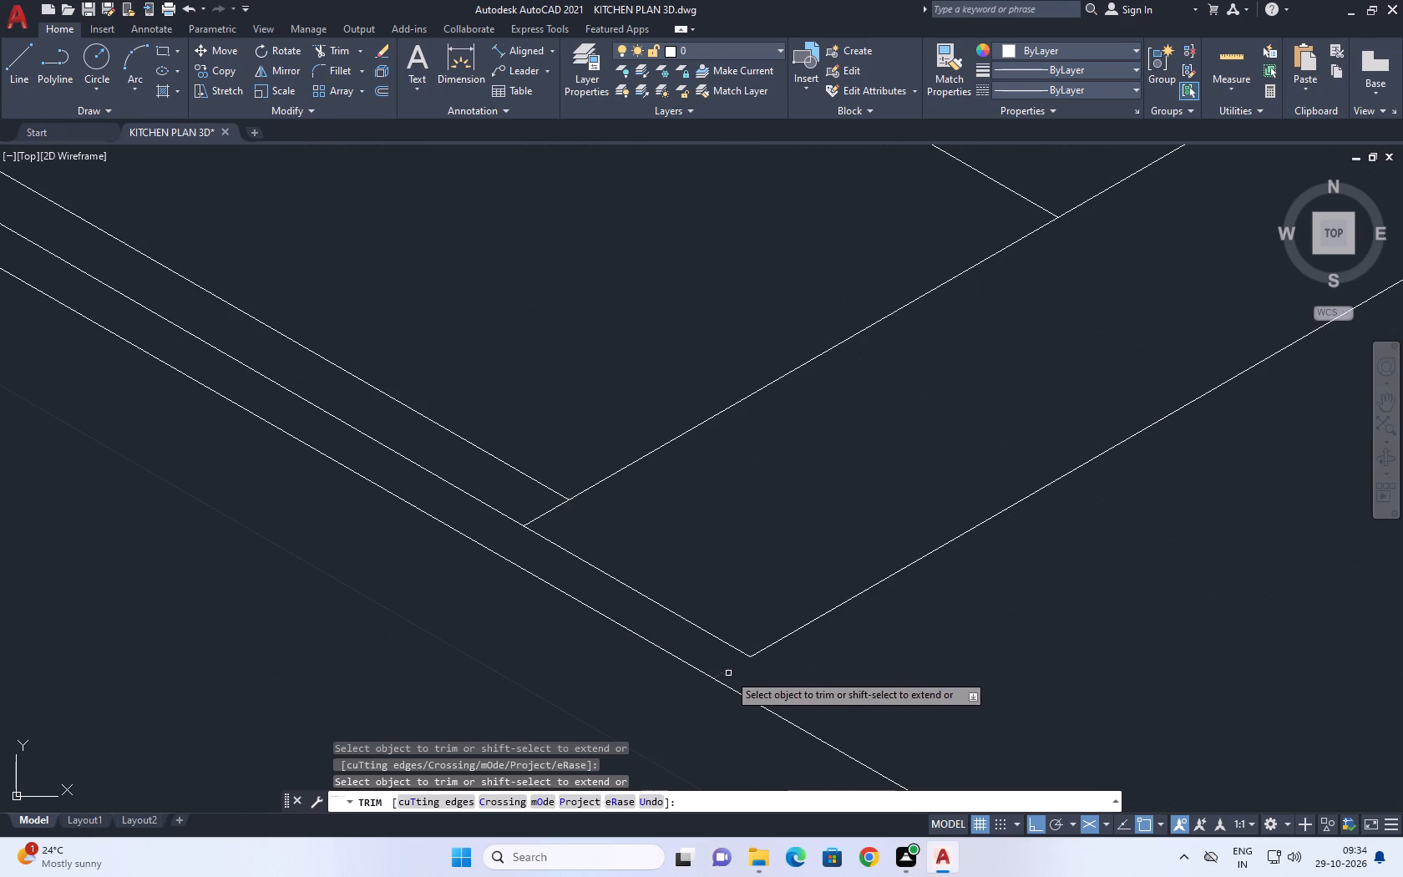
pyautogui.rightClick(736, 546)
pyautogui.click(788, 578)
# Erase the two parallel divider lines crossing the middle of the countertop section.
pyautogui.scroll(-5, 796, 580)
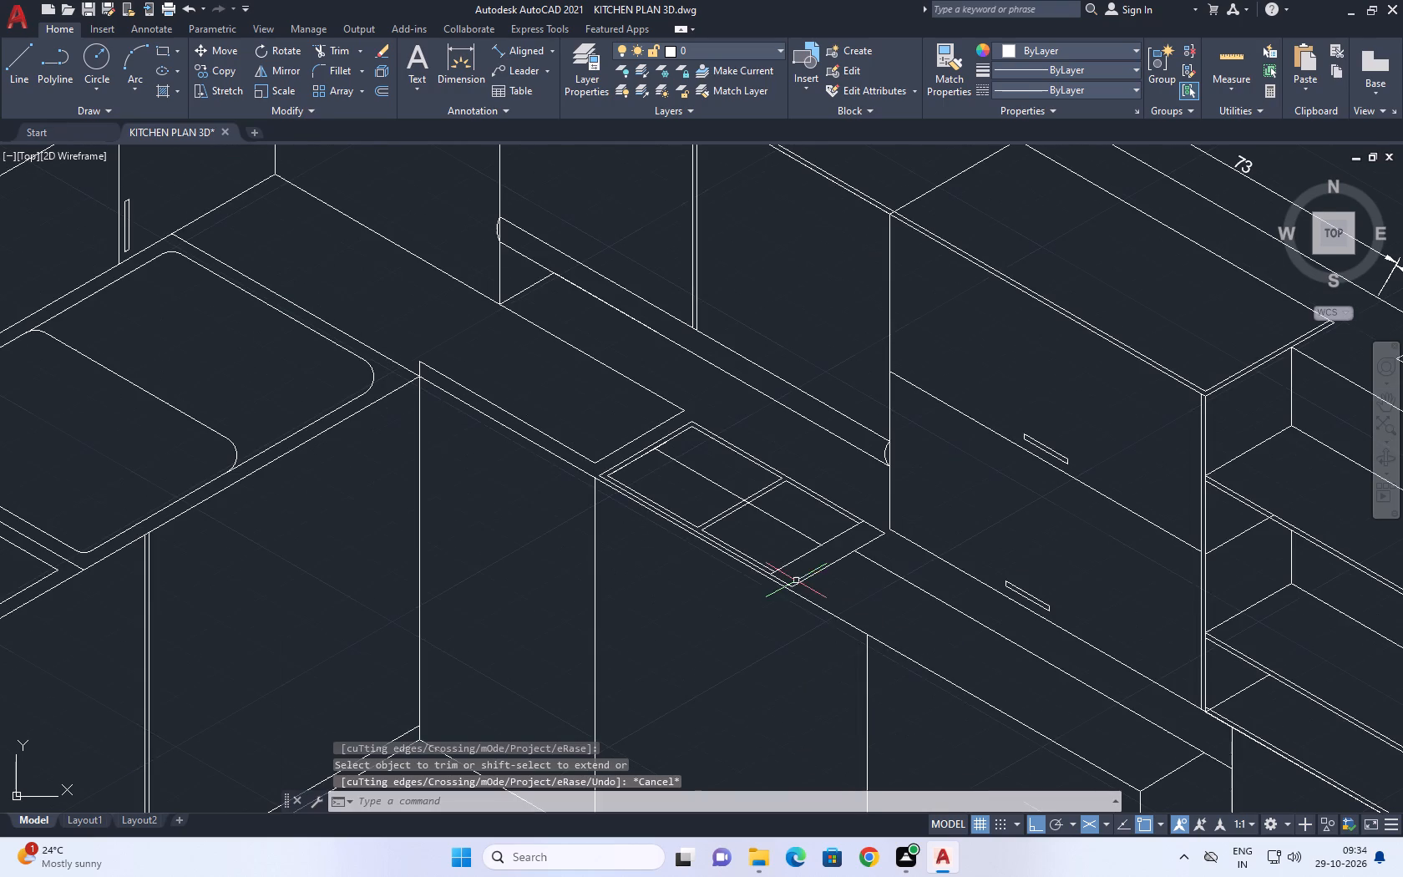
pyautogui.scroll(1, 810, 527)
pyautogui.moveTo(829, 512); pyautogui.dragTo(829, 528, button='middle')
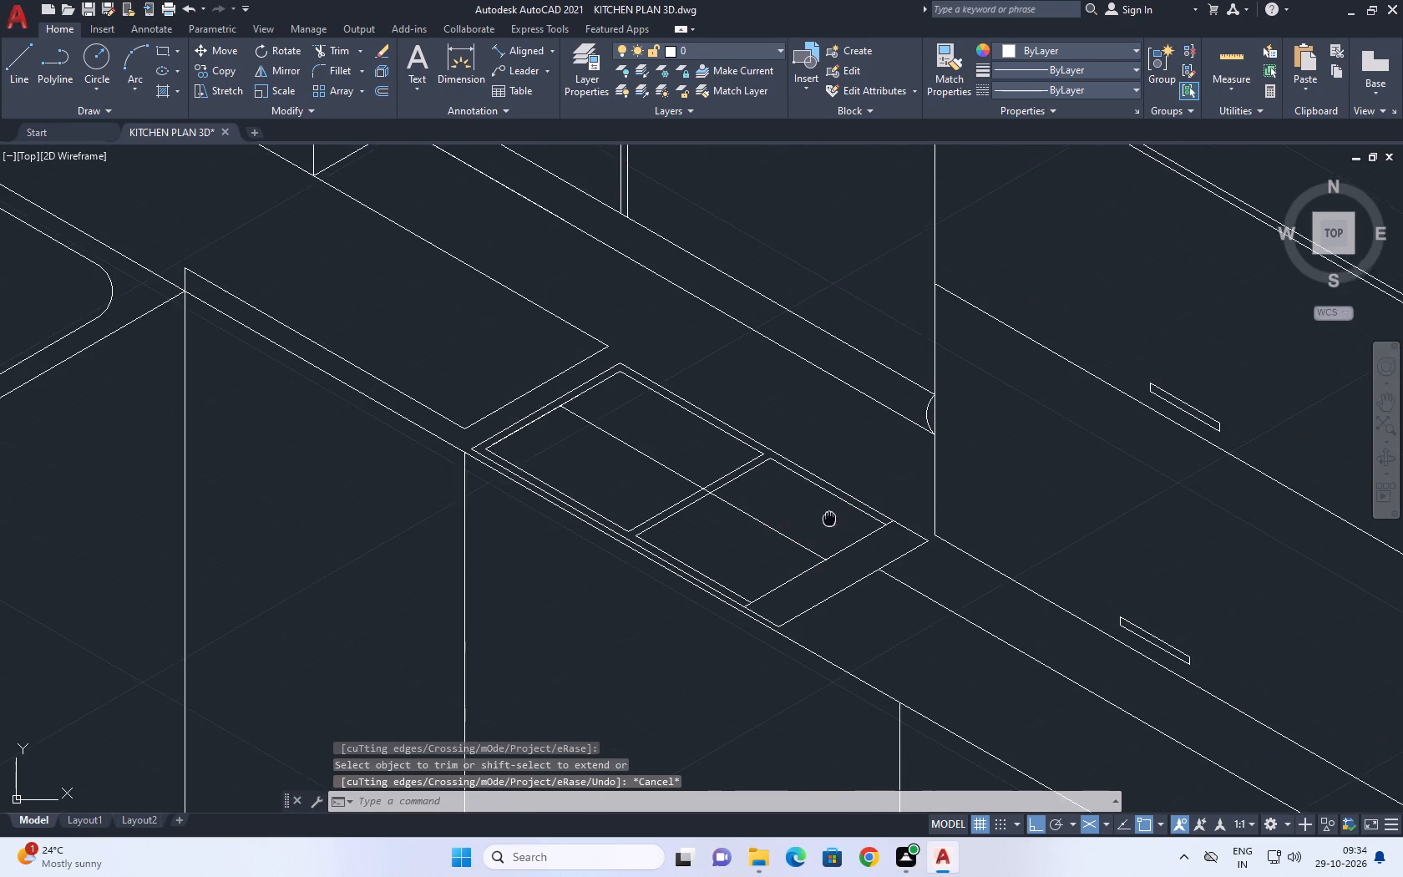
pyautogui.moveTo(829, 528); pyautogui.dragTo(828, 627, button='middle')
pyautogui.scroll(2, 732, 604)
pyautogui.moveTo(772, 609); pyautogui.dragTo(750, 593)
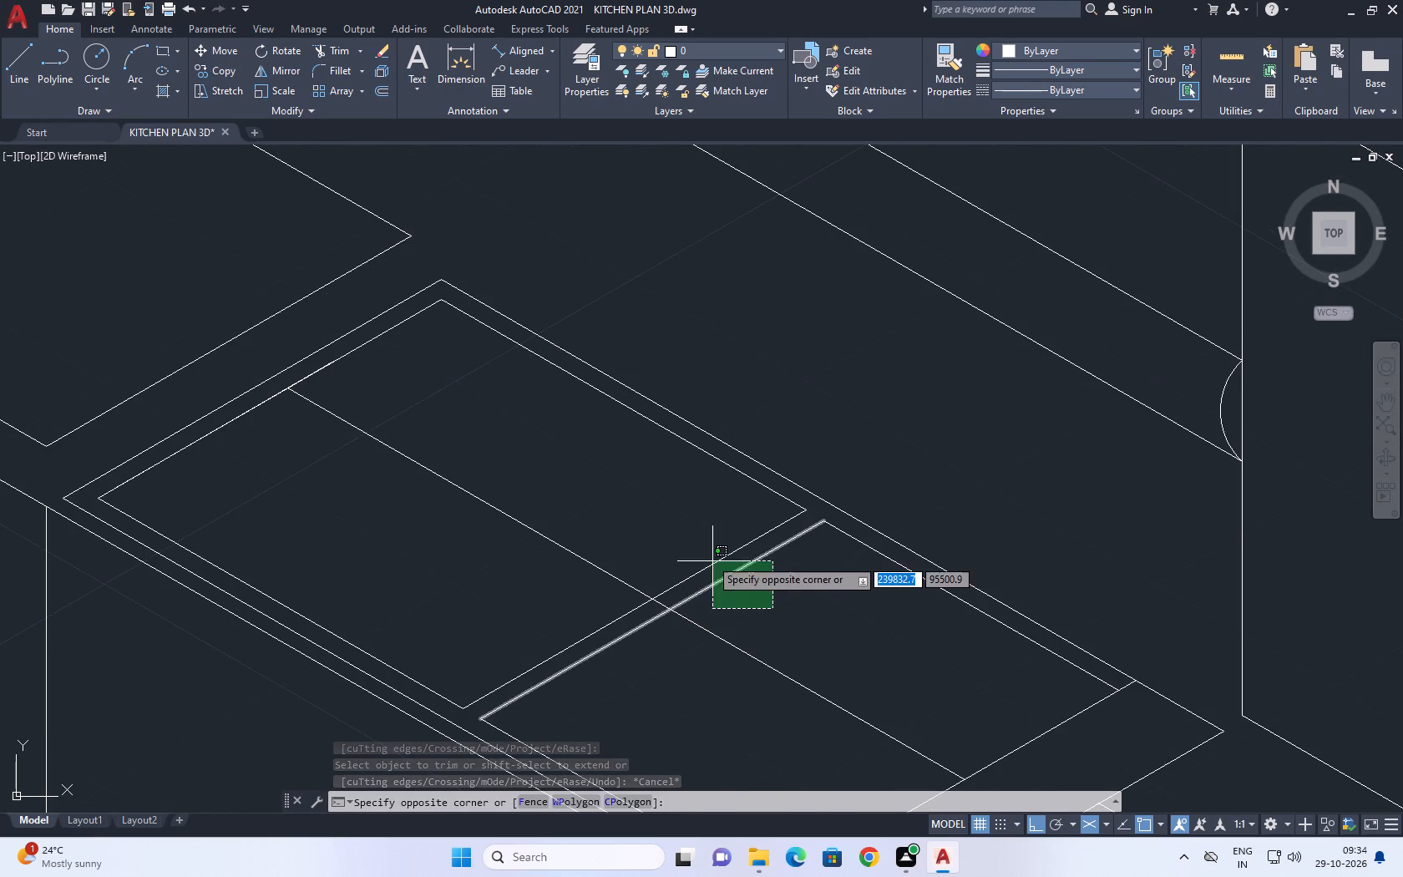
pyautogui.click(700, 543)
pyautogui.rightClick(629, 484)
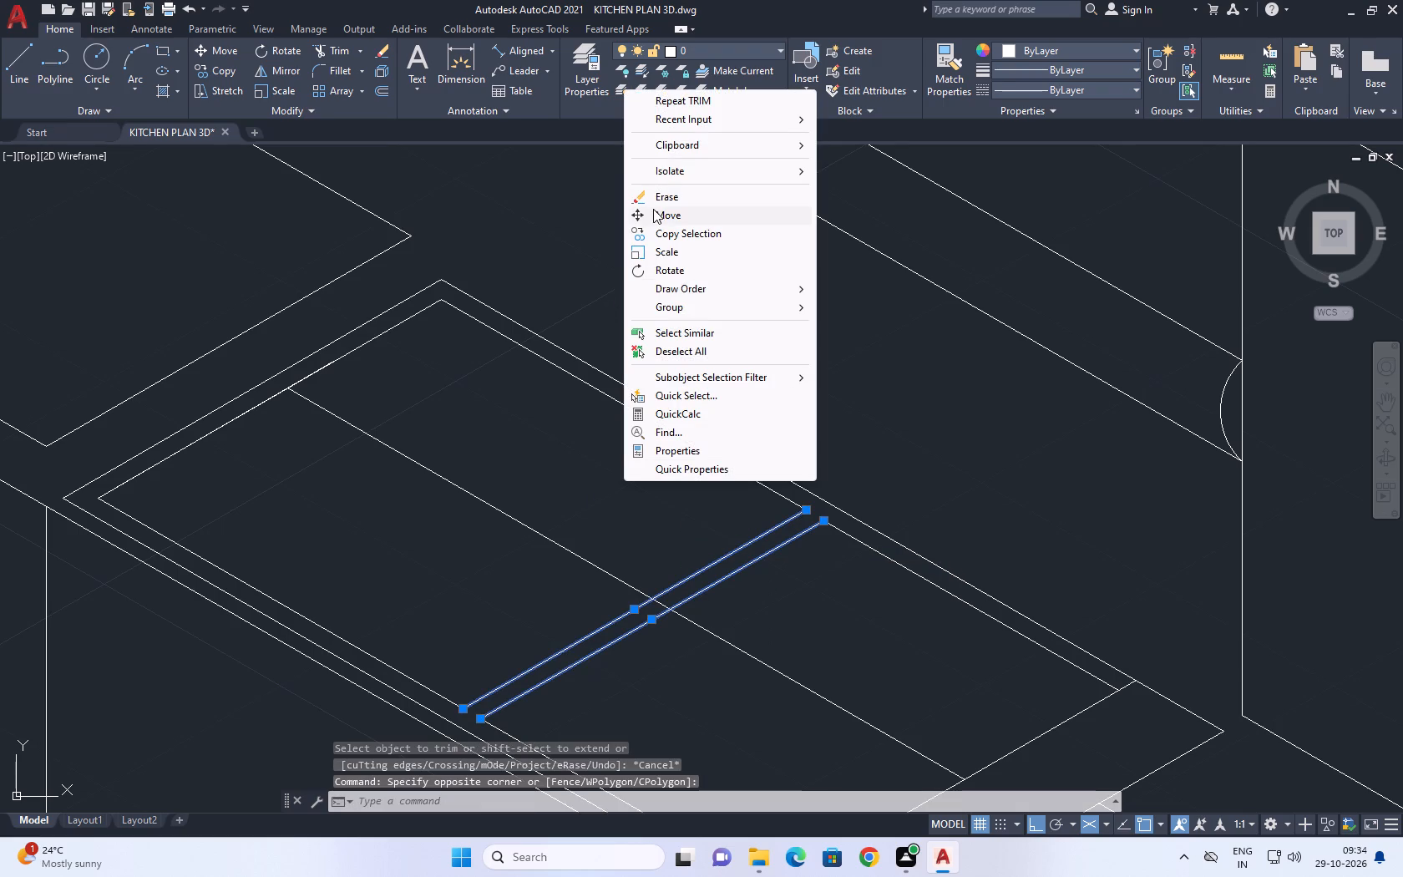
pyautogui.click(660, 190)
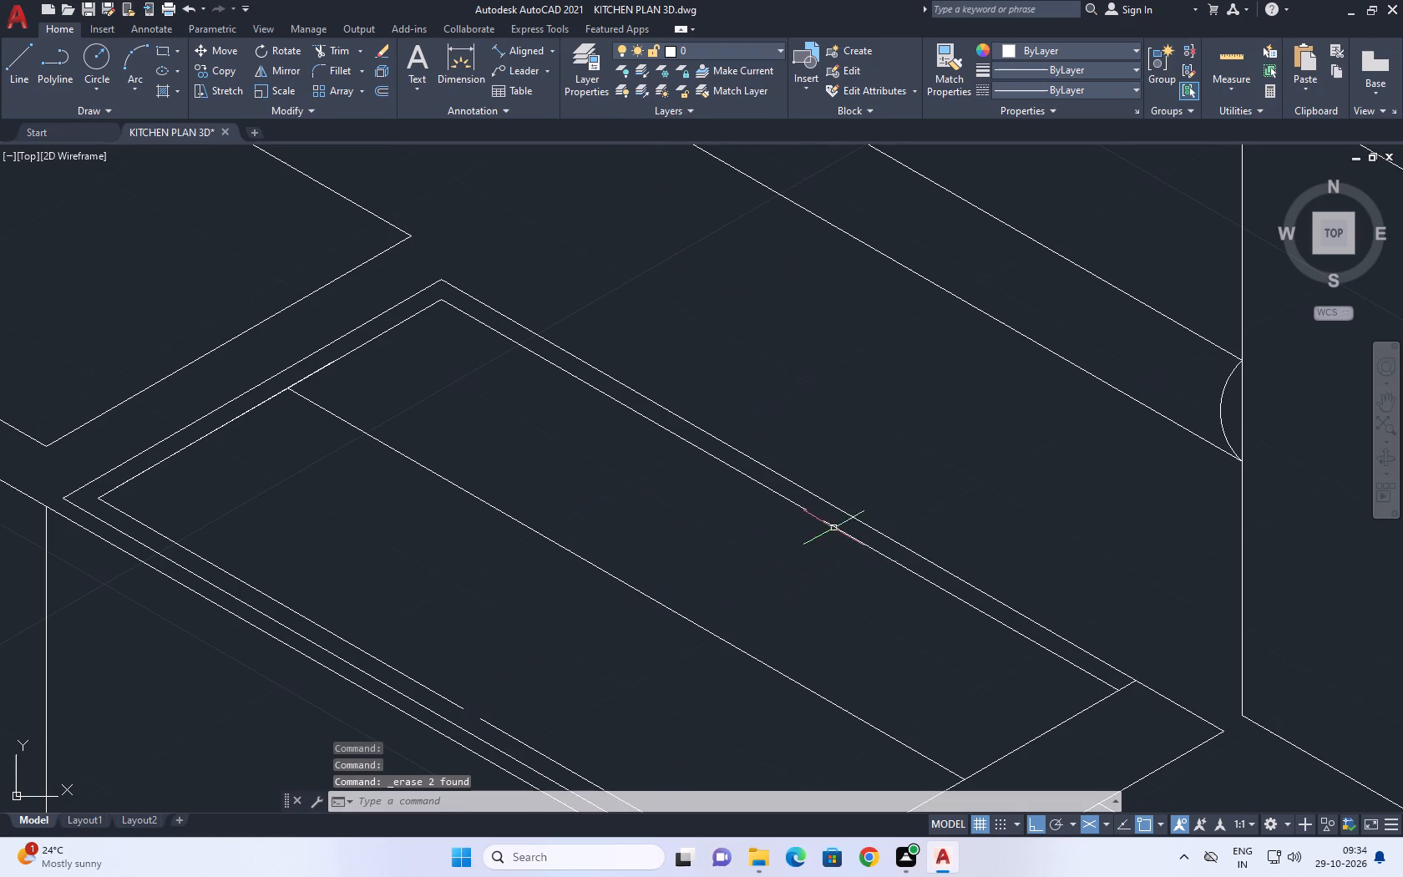
# Erase the front and back inner border lines of the section's far half.
pyautogui.click(838, 525)
pyautogui.click(825, 545)
pyautogui.moveTo(719, 664); pyautogui.dragTo(669, 431, button='middle')
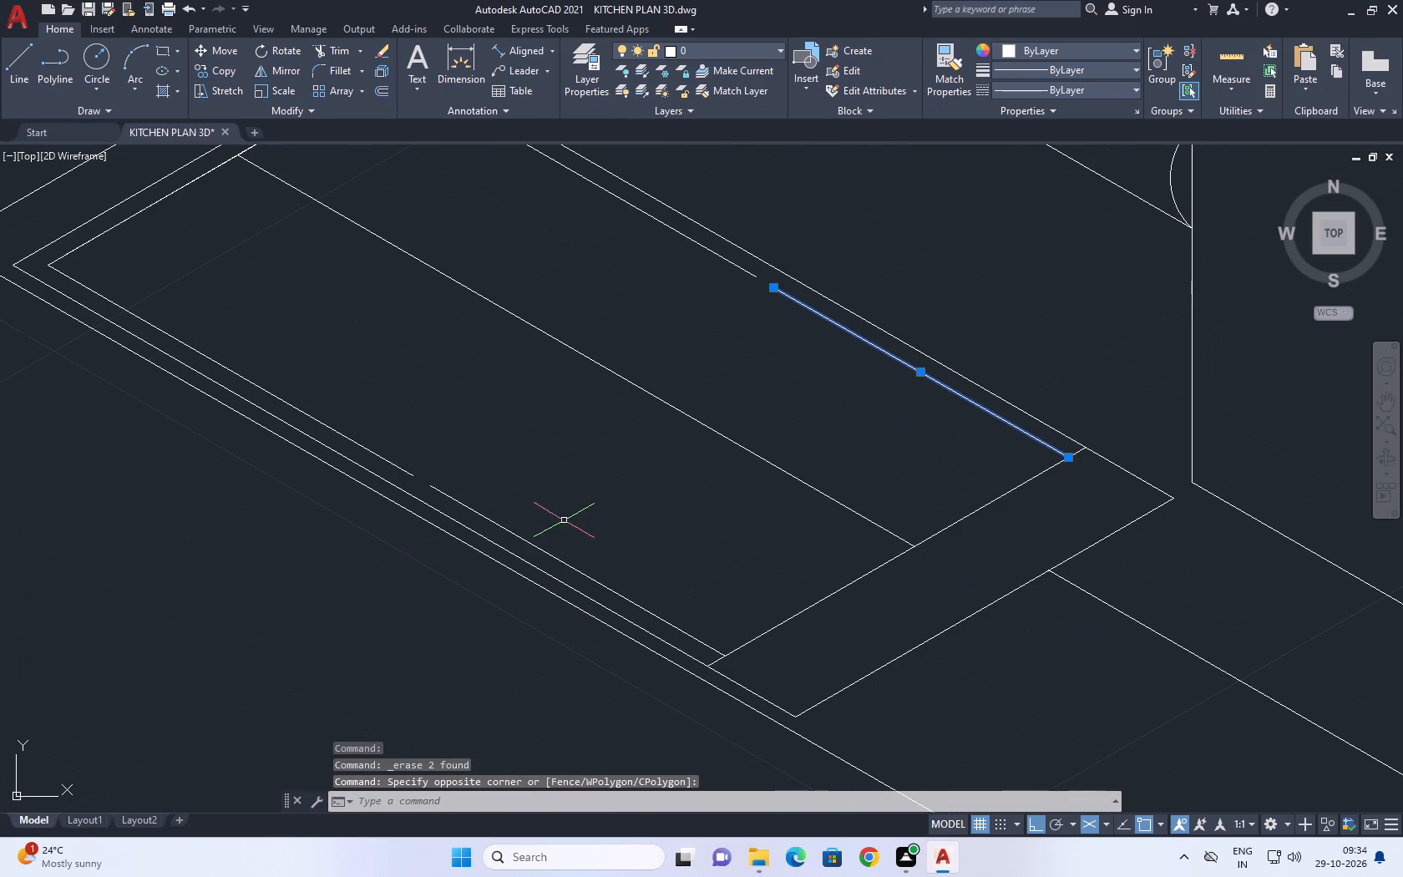
pyautogui.click(544, 550)
pyautogui.rightClick(530, 472)
pyautogui.scroll(1, 636, 367)
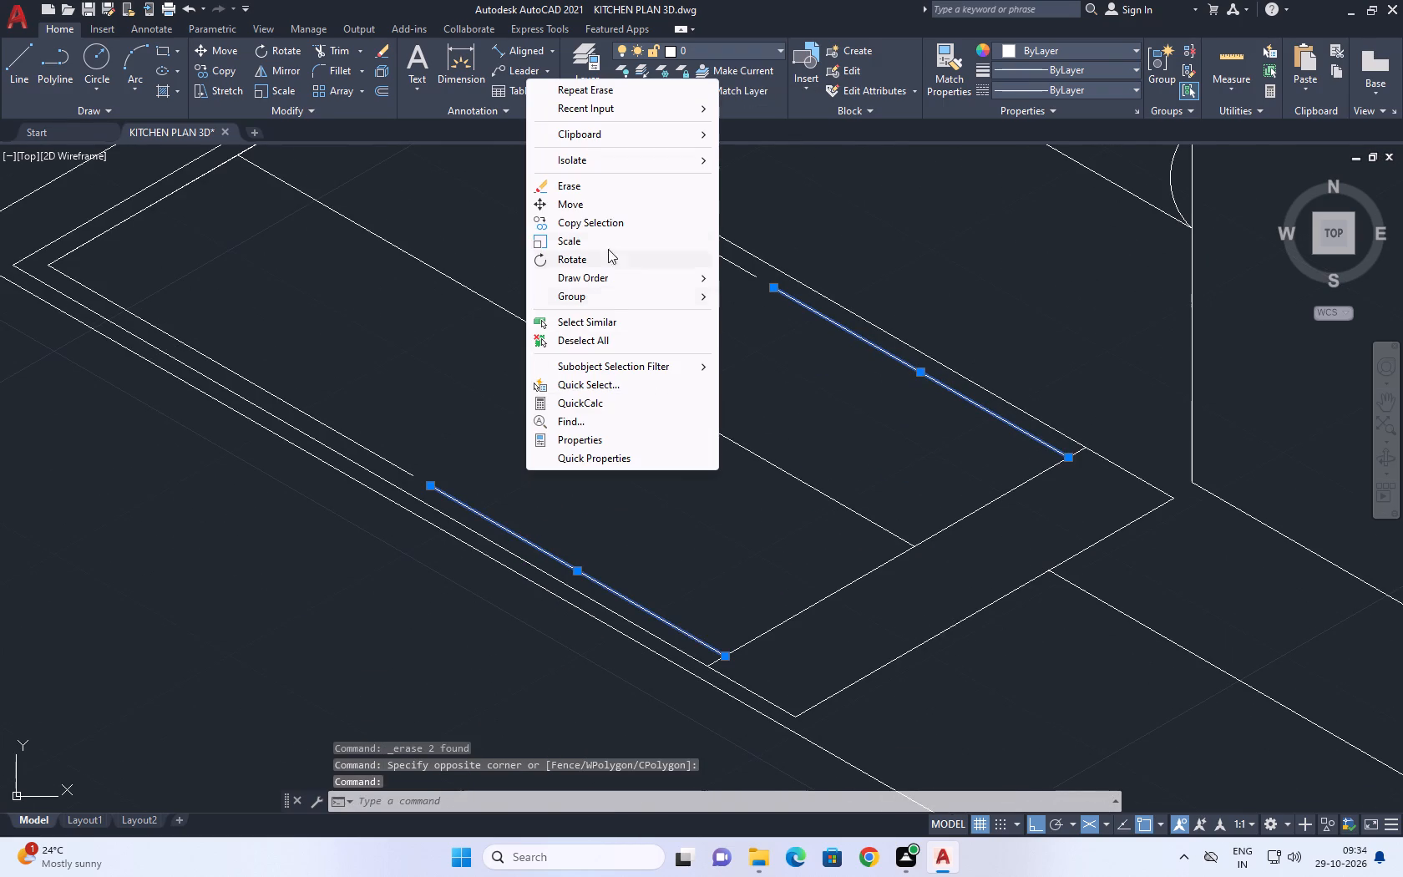
pyautogui.click(594, 192)
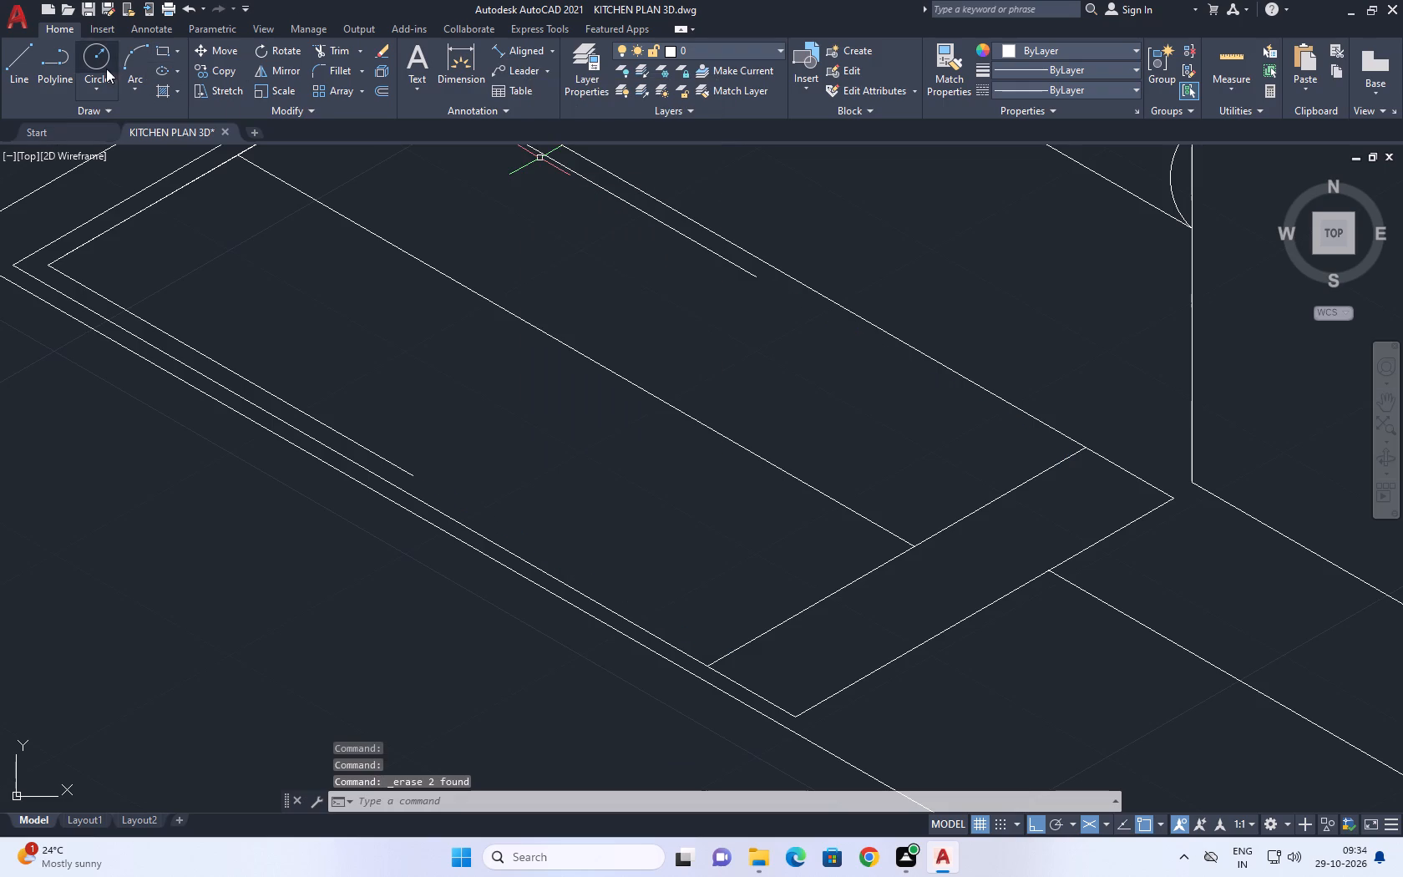
# Stretch the near half's front inner border line along its axis to just past the new cross line.
pyautogui.scroll(2, 423, 476)
pyautogui.click(423, 471)
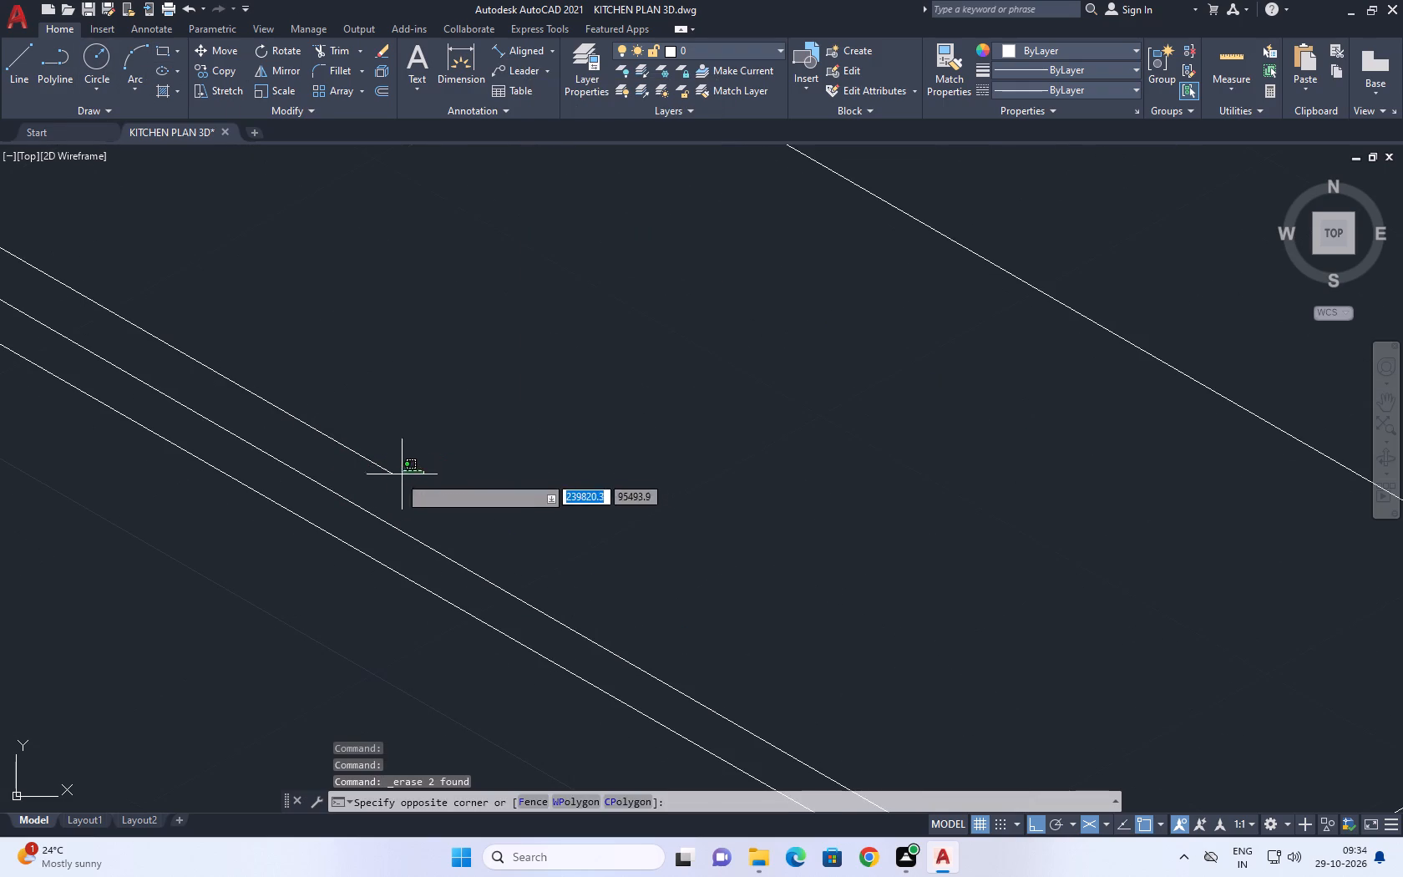
pyautogui.click(377, 458)
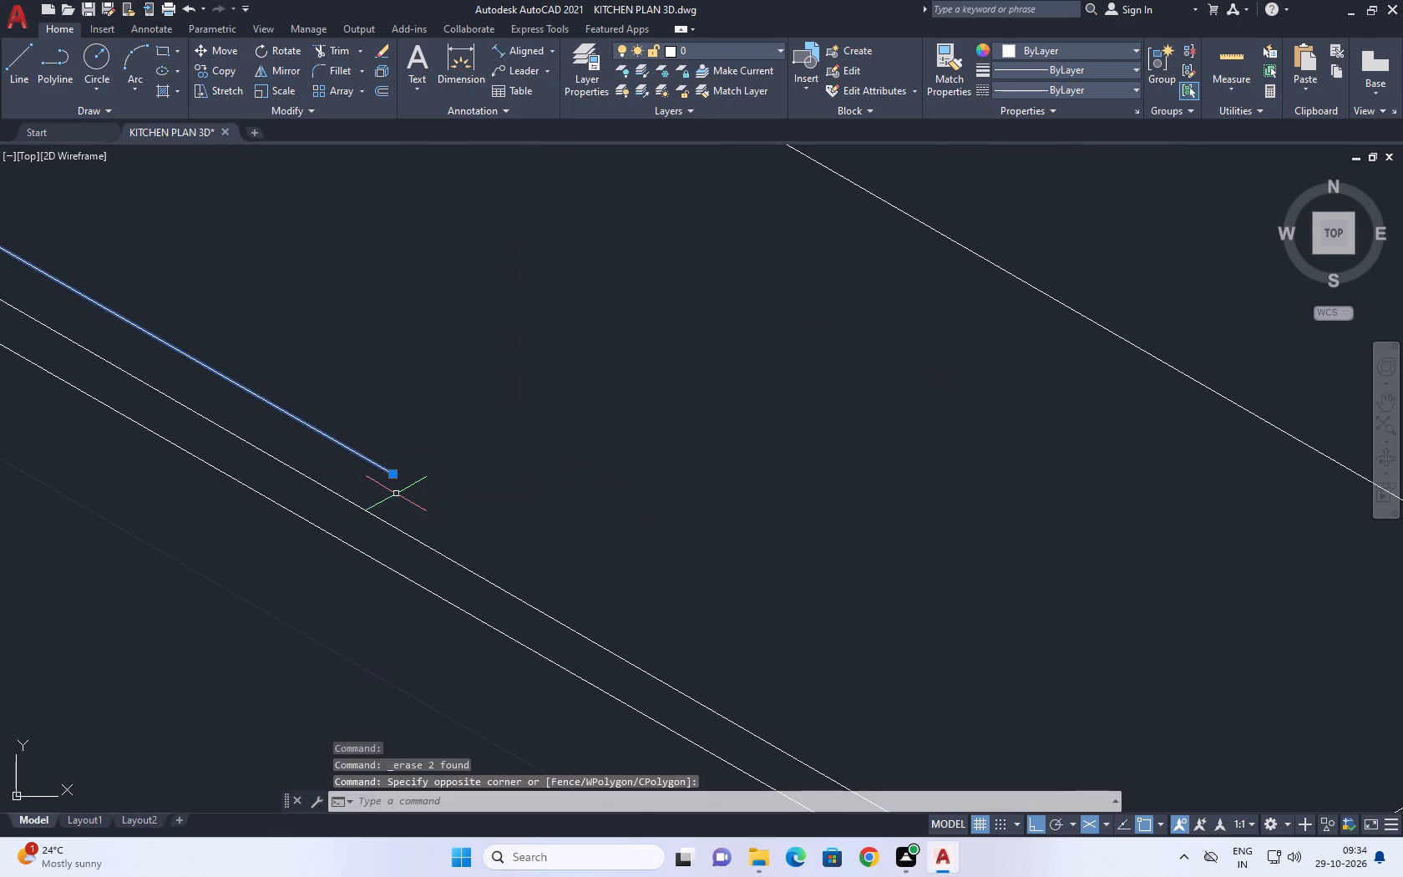
pyautogui.moveTo(391, 472); pyautogui.dragTo(402, 471)
pyautogui.scroll(-2, 472, 496)
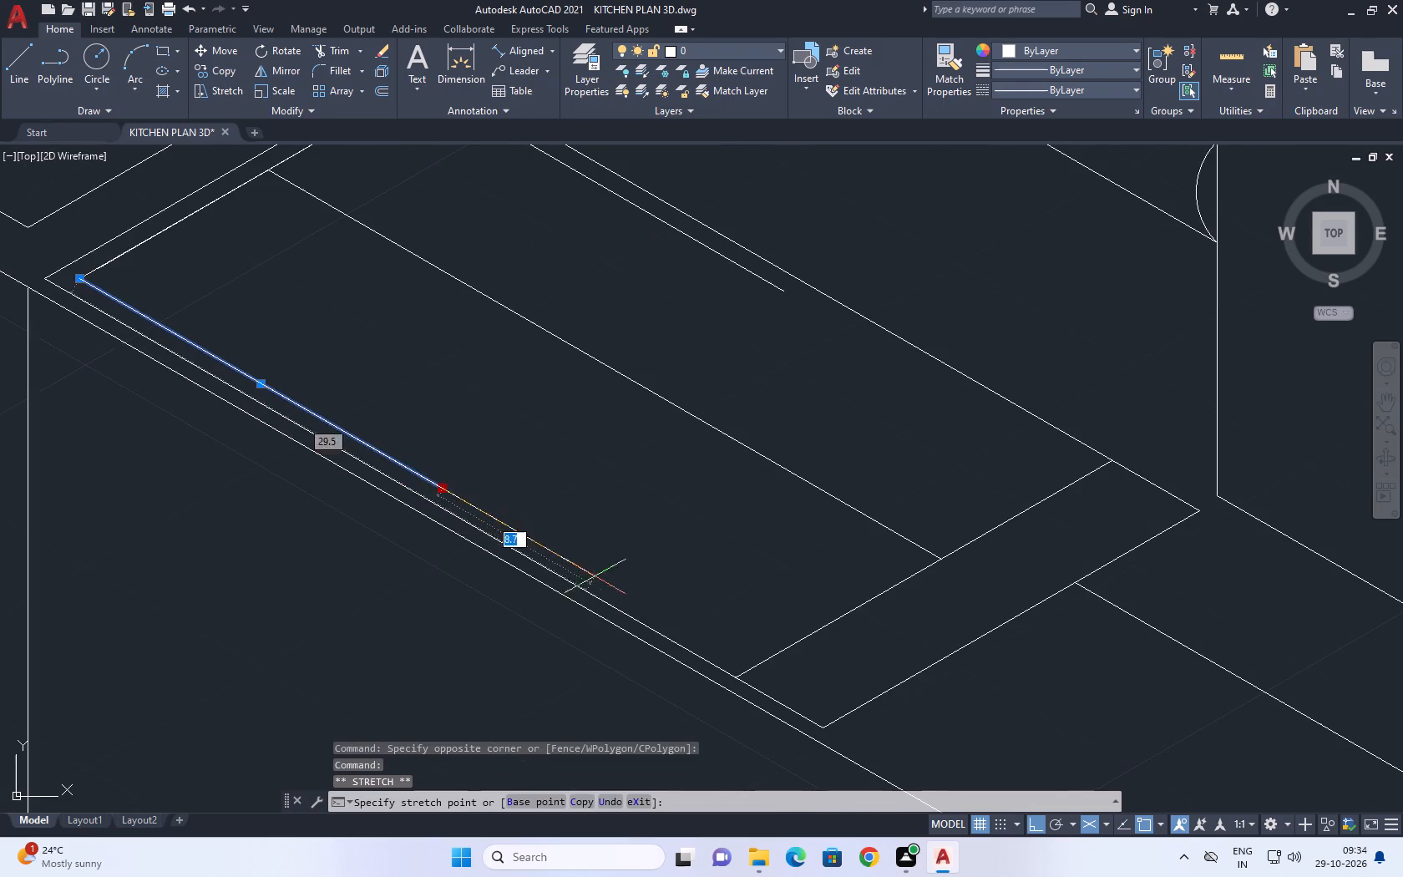
pyautogui.moveTo(671, 611); pyautogui.dragTo(550, 525, button='middle')
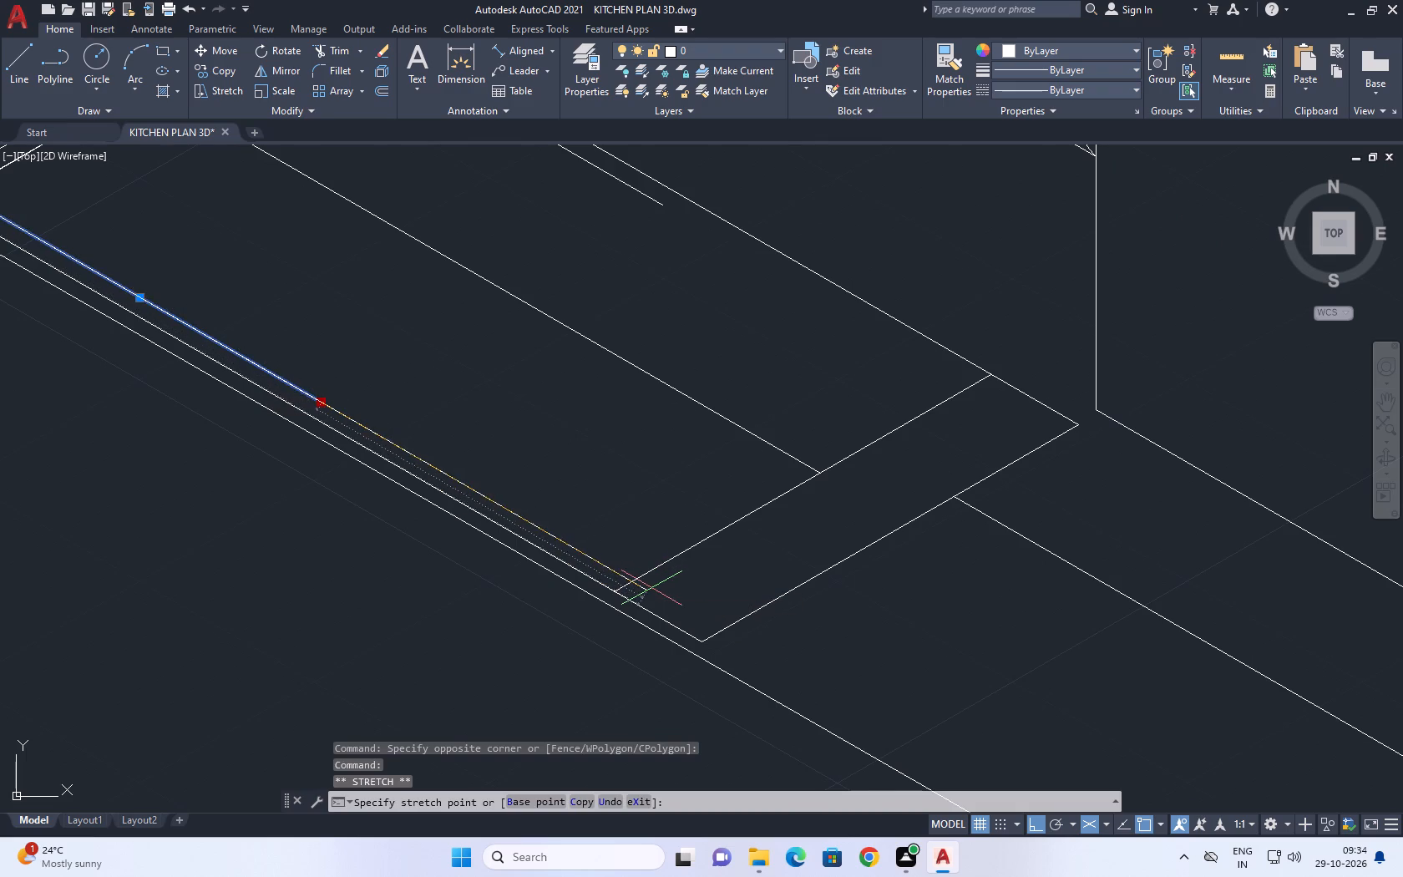
pyautogui.click(651, 588)
# Stretch the near half's back inner border line about 20 along 330°, just past the new cross line.
pyautogui.moveTo(636, 511); pyautogui.dragTo(535, 678, button='middle')
pyautogui.scroll(2, 580, 344)
pyautogui.moveTo(534, 469); pyautogui.dragTo(526, 457)
pyautogui.click(487, 389)
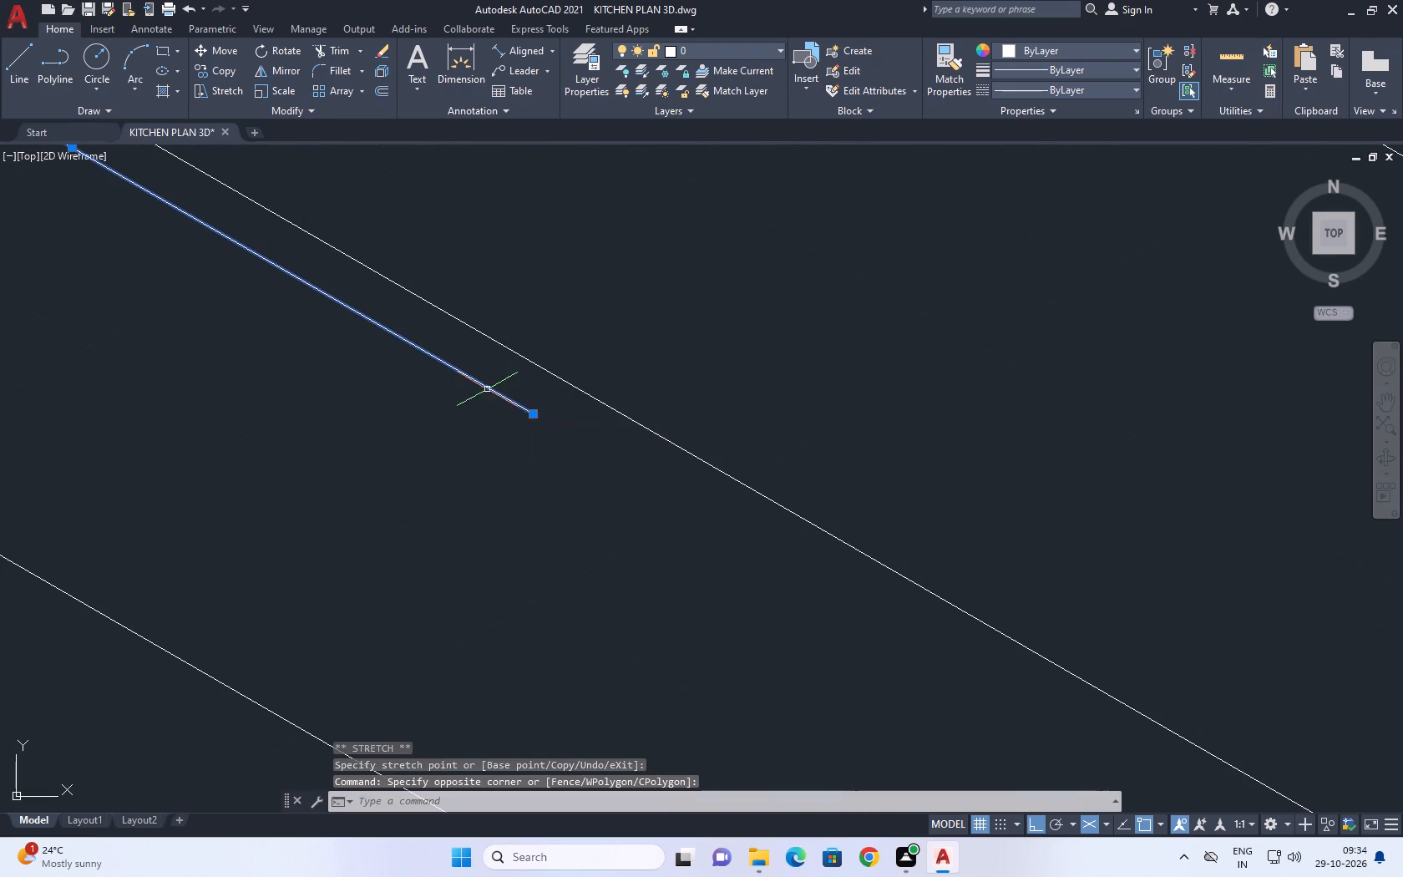
pyautogui.click(531, 416)
pyautogui.scroll(-2, 671, 456)
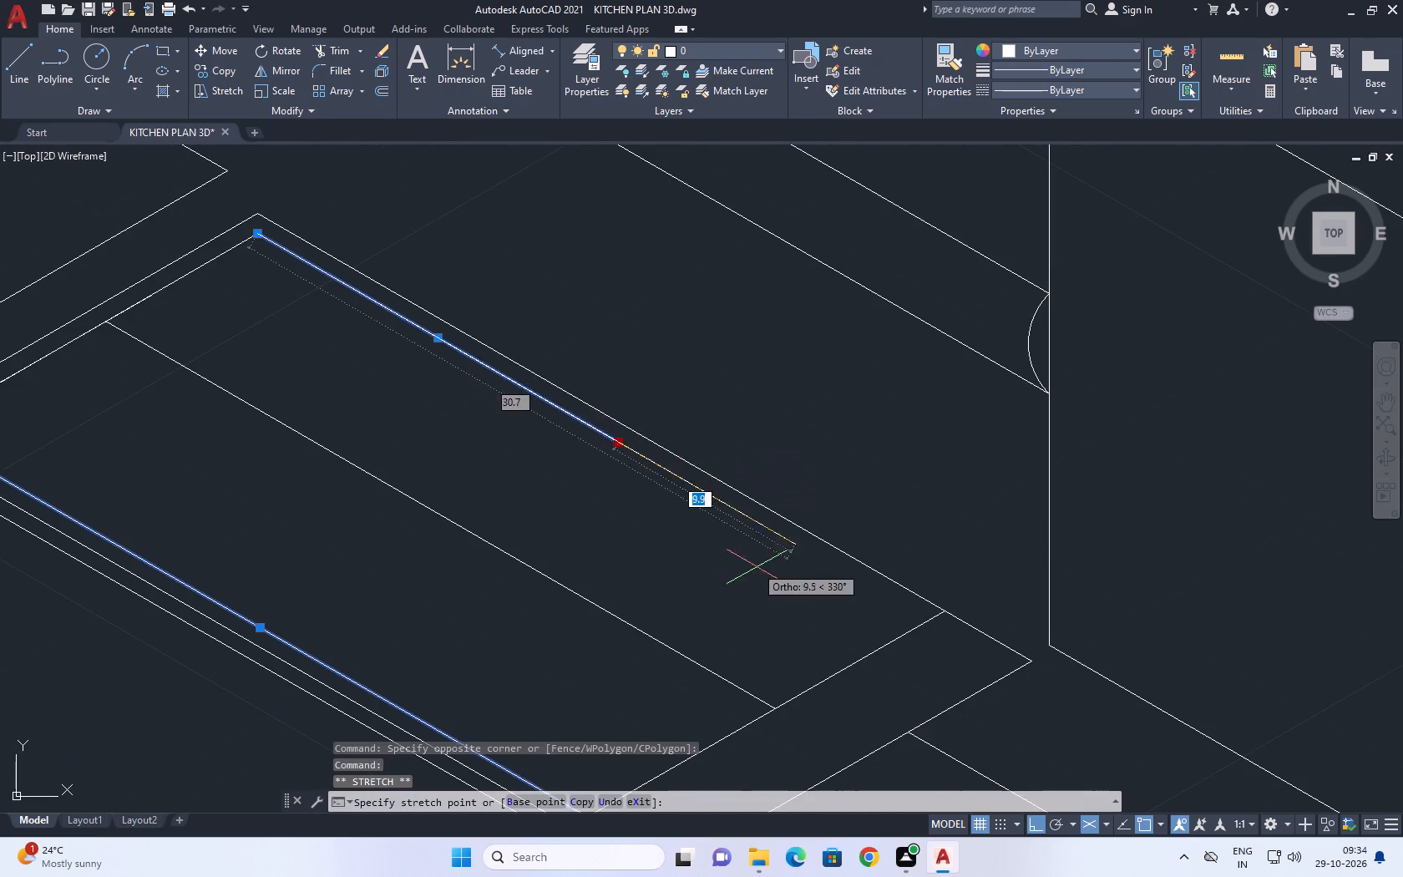
pyautogui.moveTo(756, 569); pyautogui.dragTo(615, 513, button='middle')
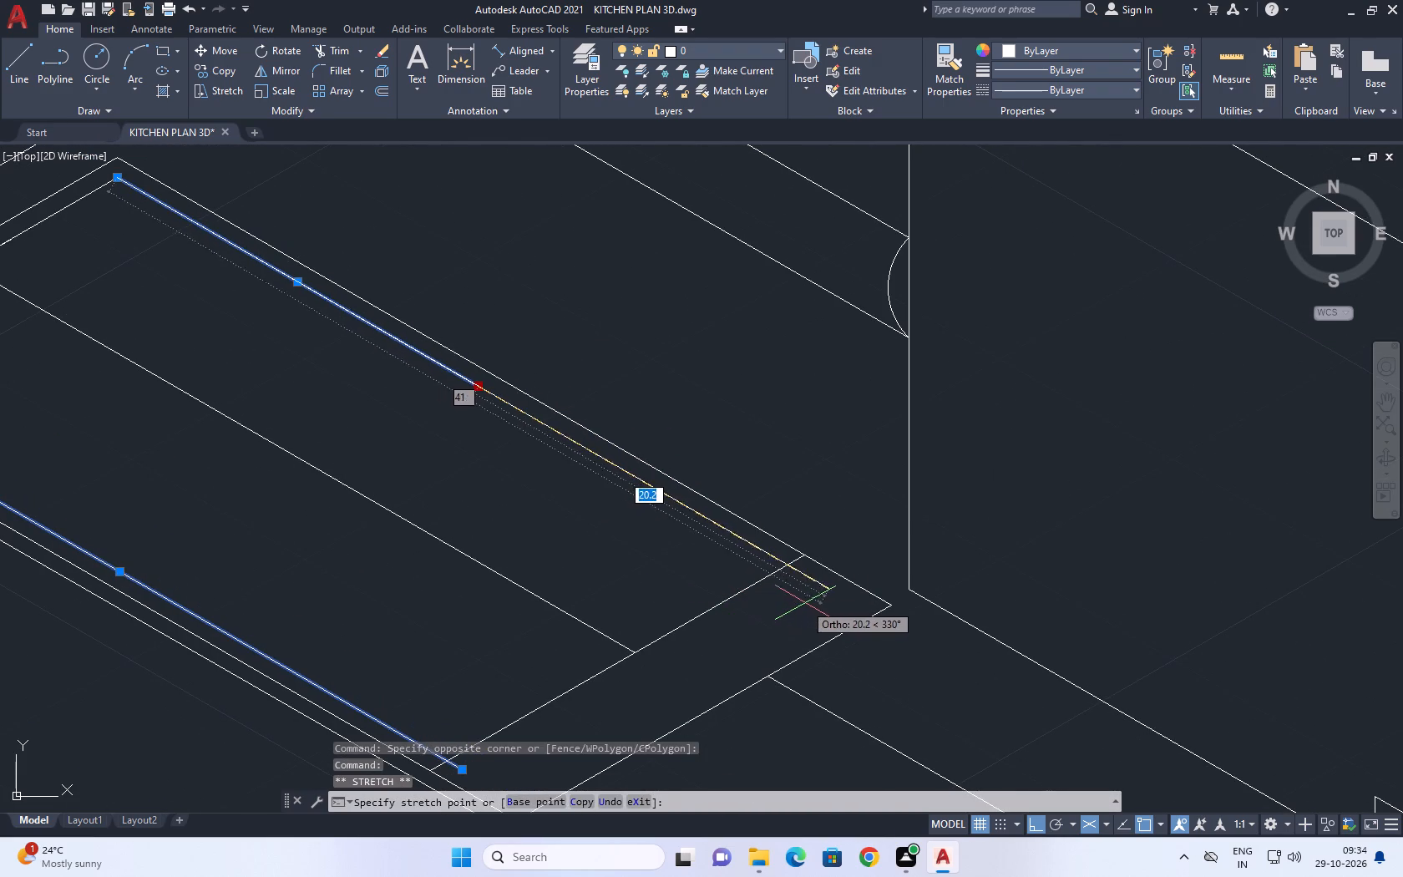
pyautogui.click(807, 603)
pyautogui.rightClick(696, 380)
pyautogui.click(766, 636)
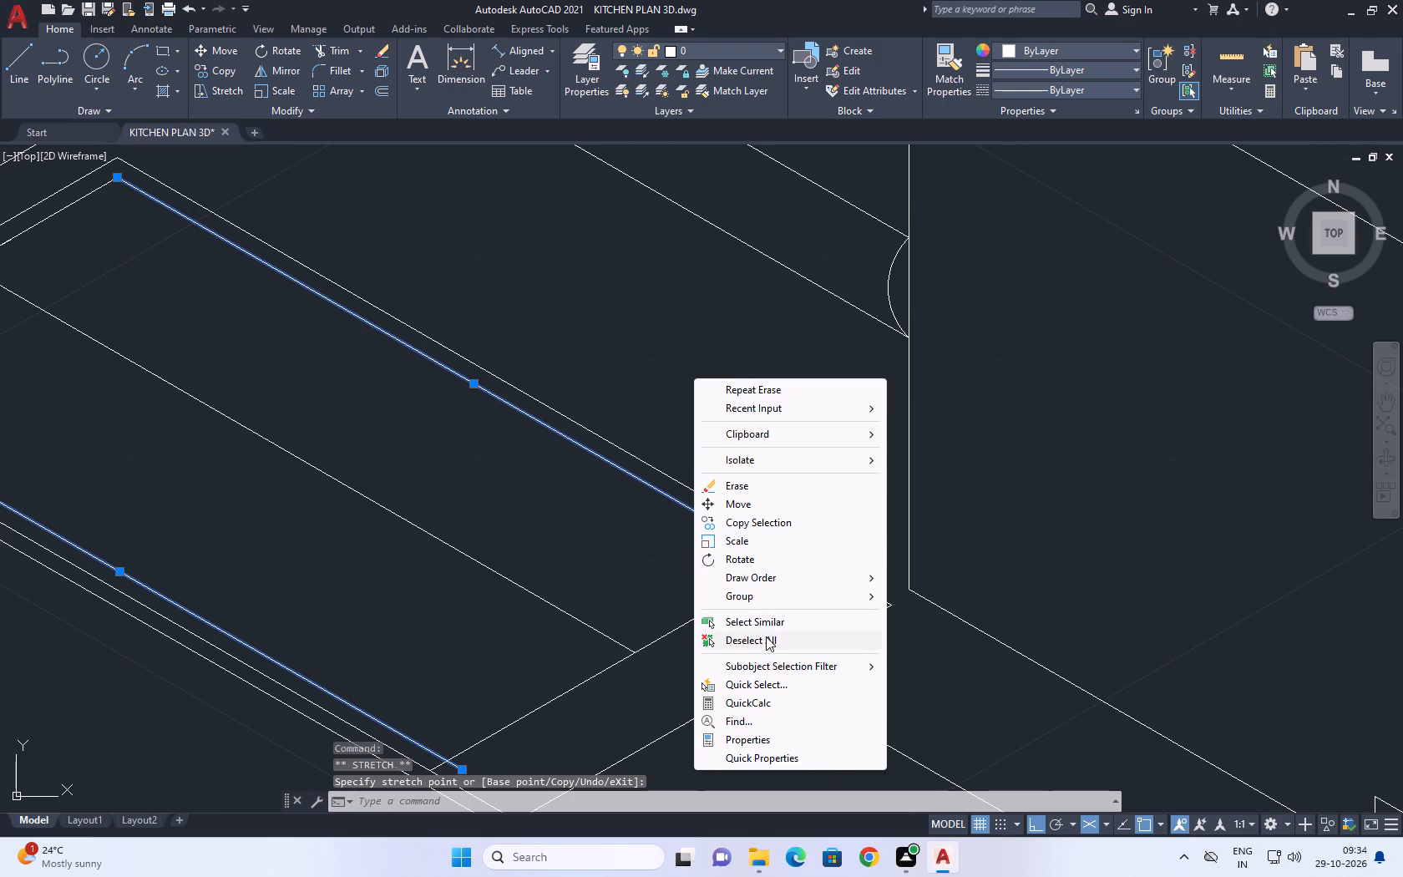
# Trim the overhanging ends of the back and front inner border lines beyond the new cross line.
pyautogui.click(340, 50)
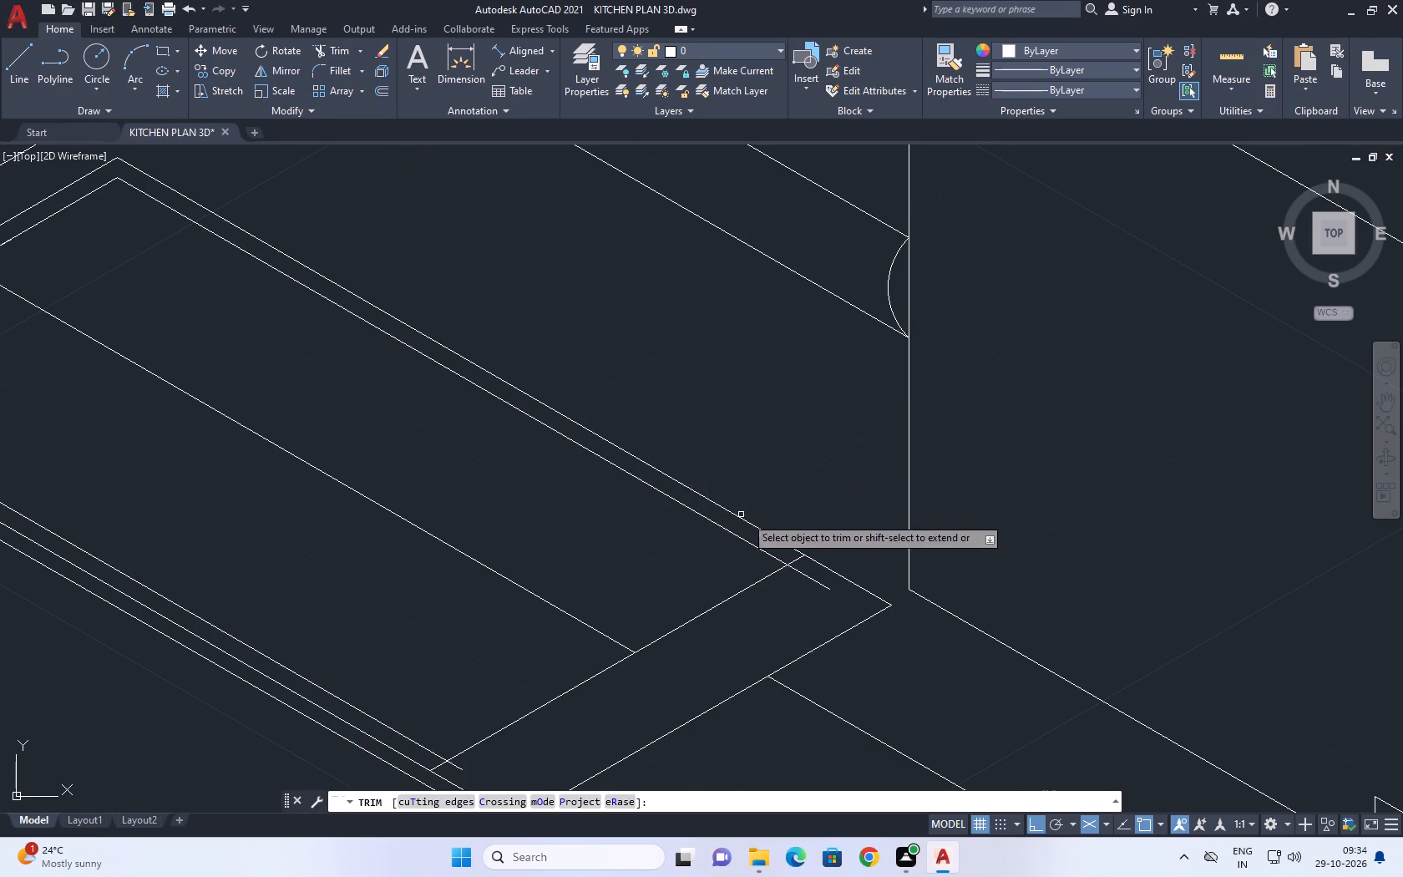
pyautogui.click(823, 581)
pyautogui.click(813, 598)
pyautogui.scroll(2, 797, 563)
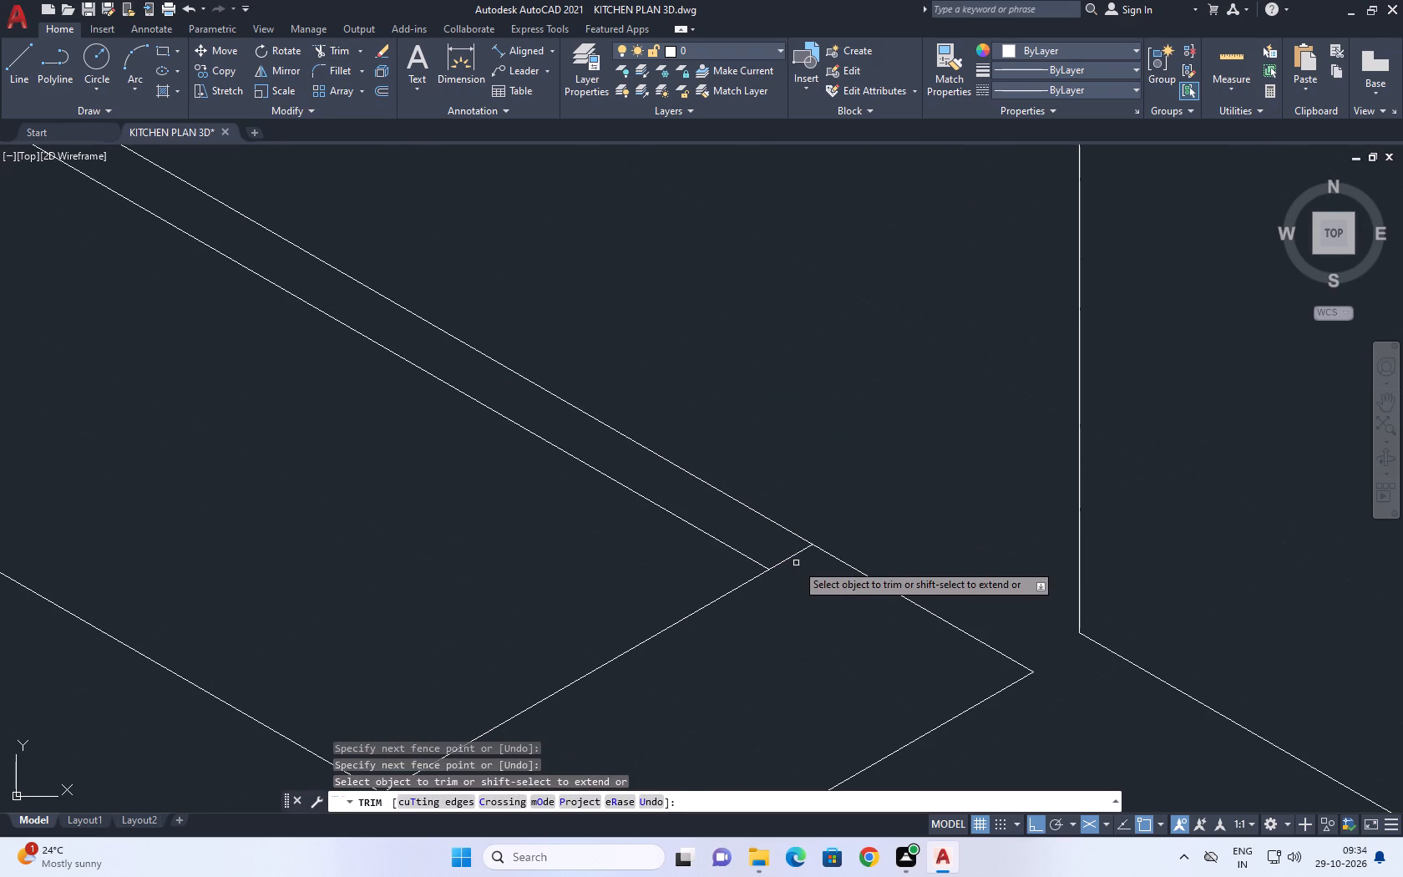
pyautogui.scroll(-3, 792, 557)
pyautogui.scroll(3, 587, 691)
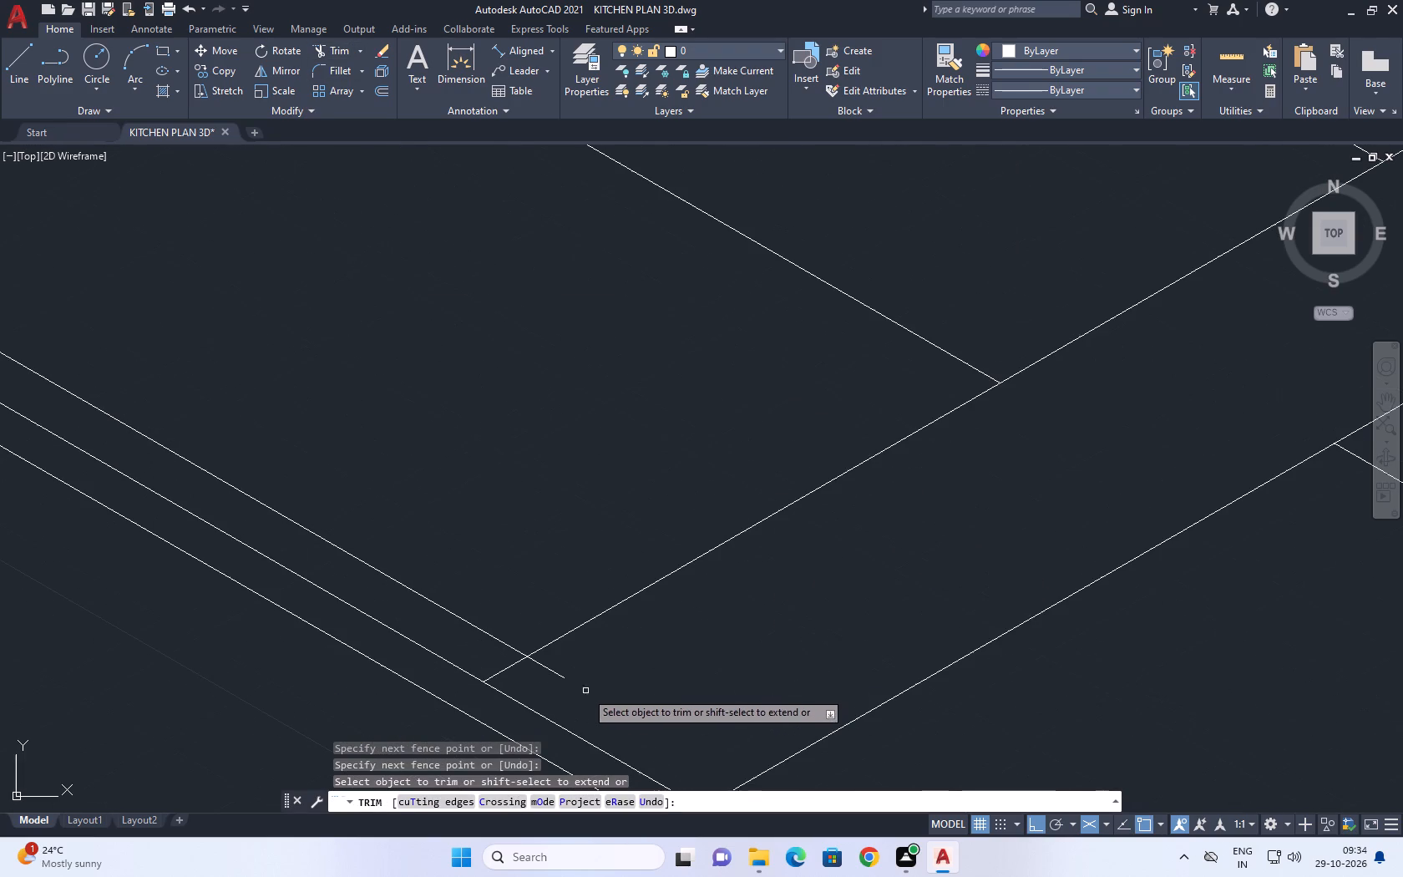
pyautogui.click(539, 682)
pyautogui.click(575, 670)
pyautogui.rightClick(609, 665)
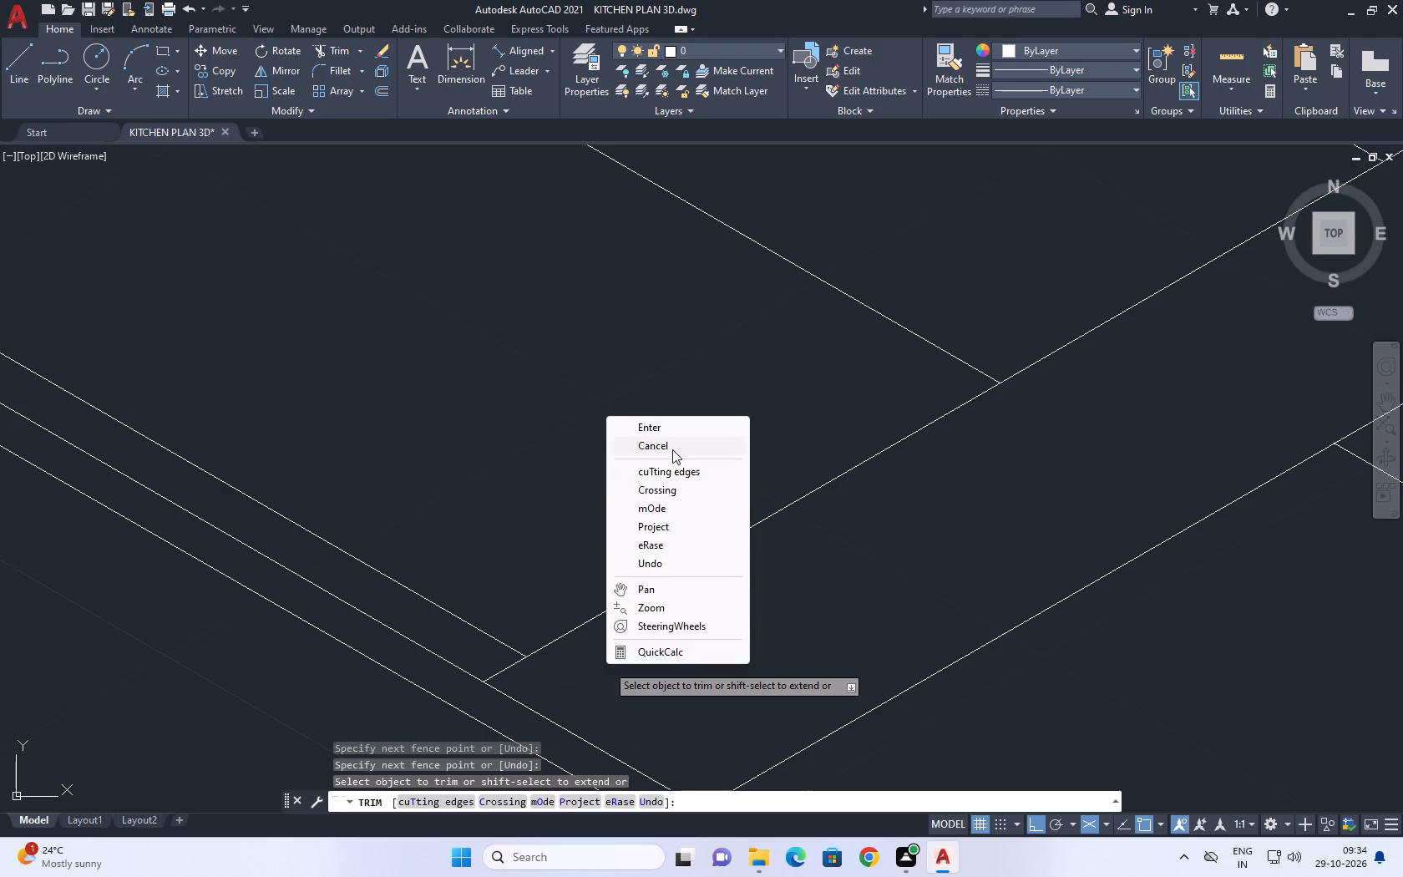
pyautogui.click(670, 448)
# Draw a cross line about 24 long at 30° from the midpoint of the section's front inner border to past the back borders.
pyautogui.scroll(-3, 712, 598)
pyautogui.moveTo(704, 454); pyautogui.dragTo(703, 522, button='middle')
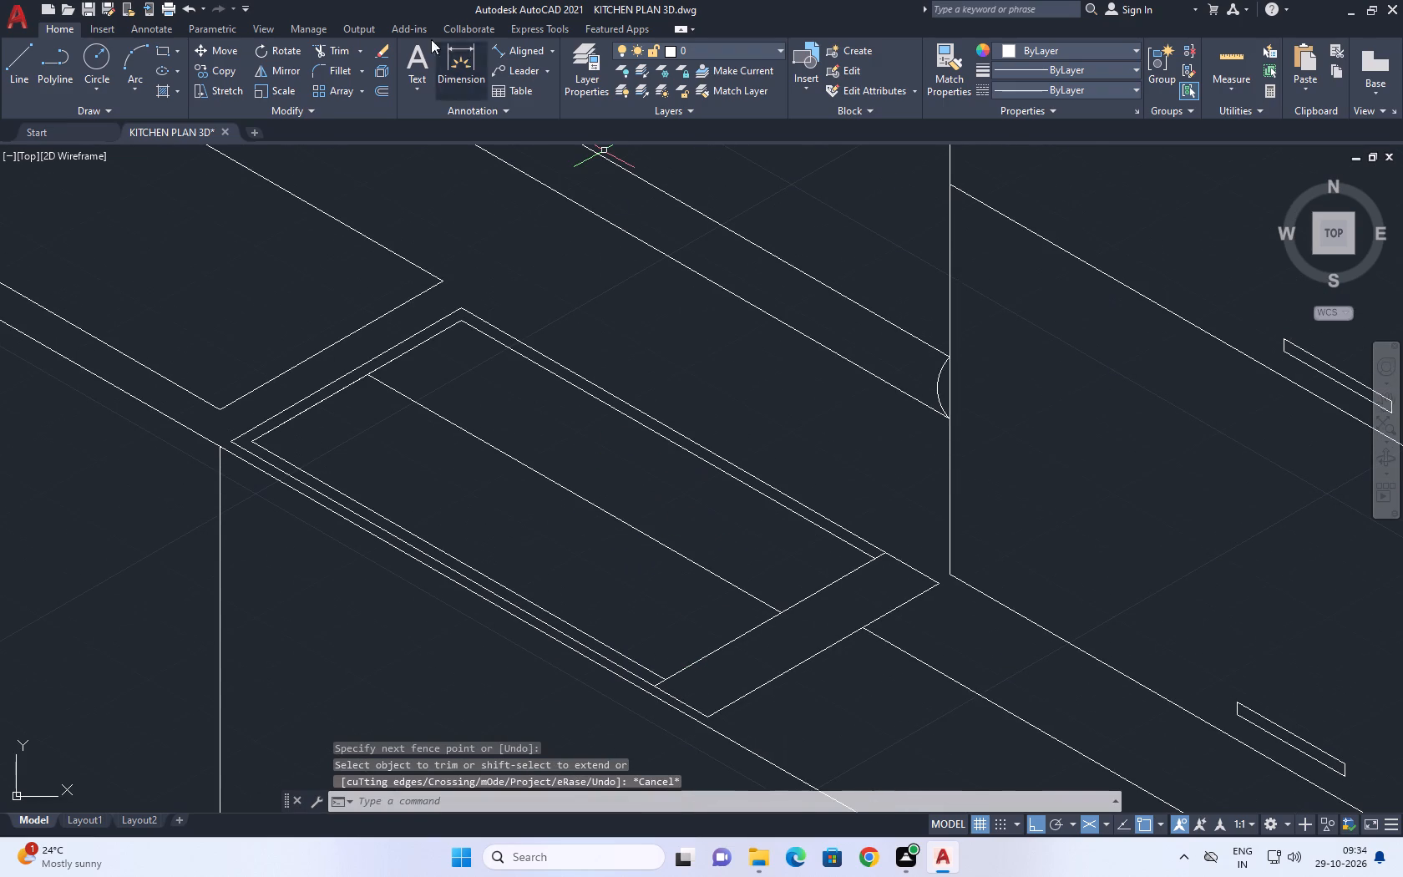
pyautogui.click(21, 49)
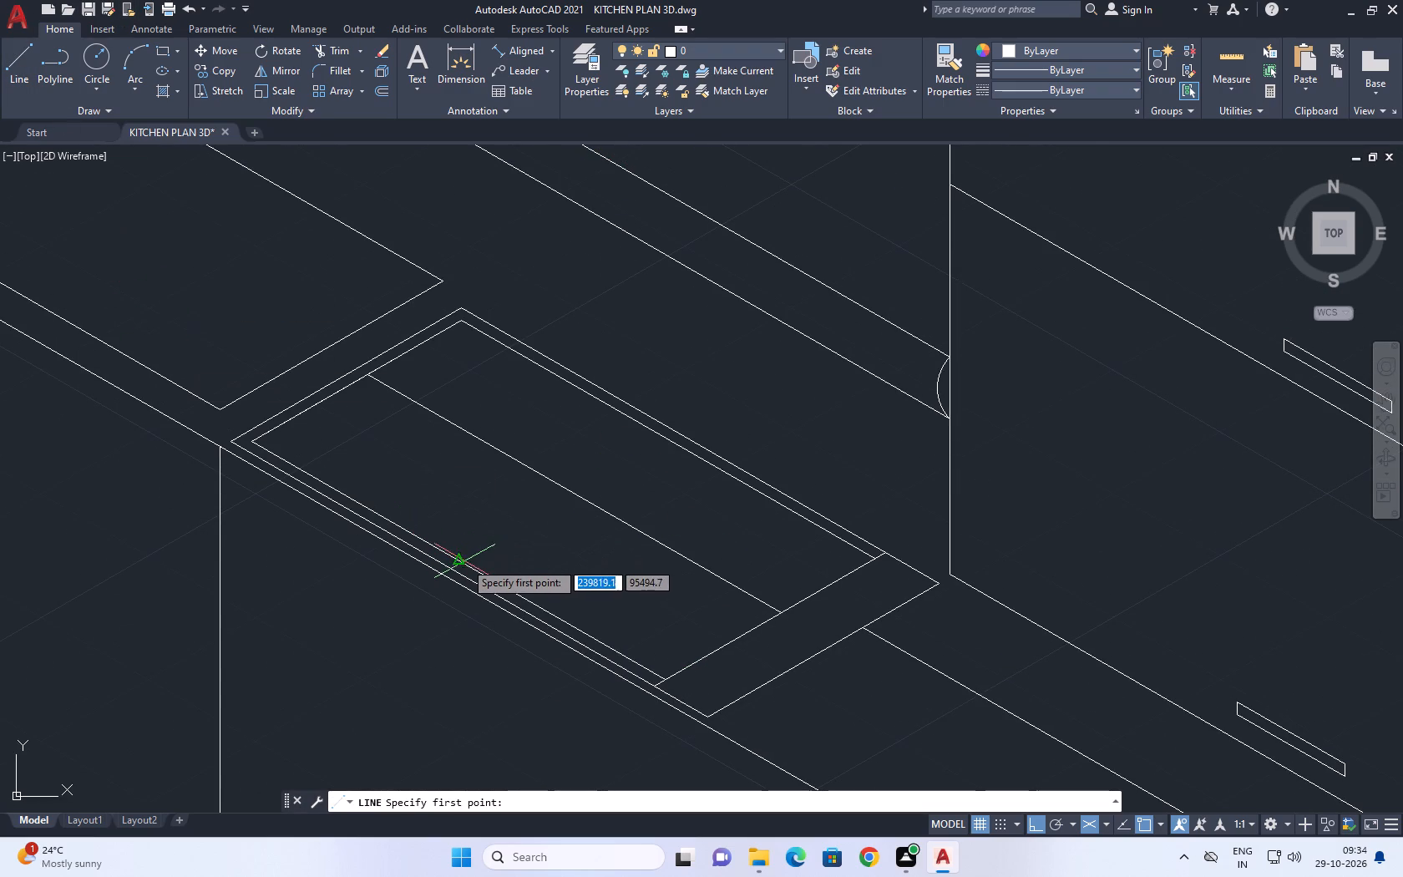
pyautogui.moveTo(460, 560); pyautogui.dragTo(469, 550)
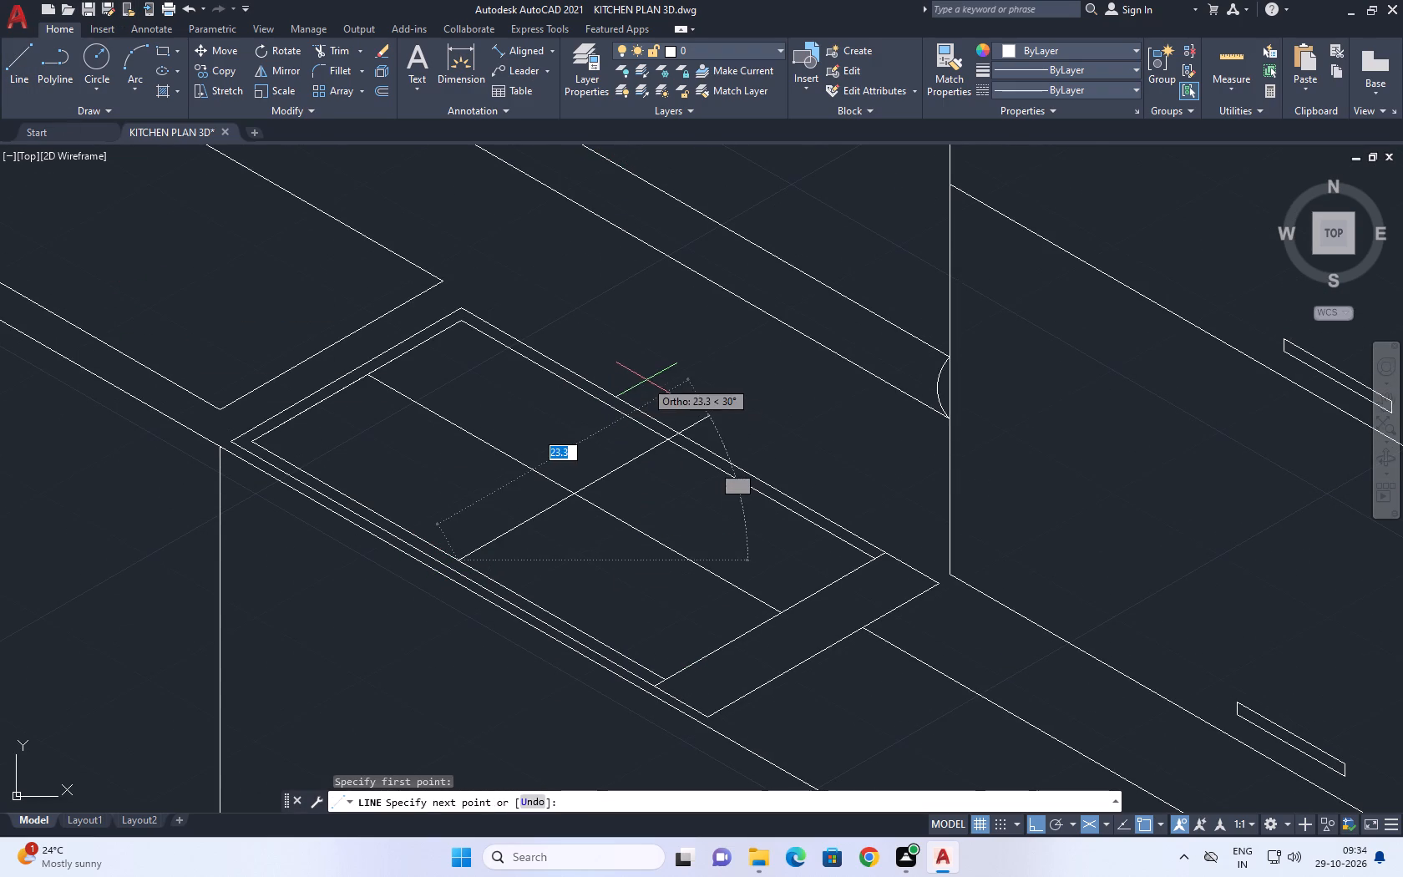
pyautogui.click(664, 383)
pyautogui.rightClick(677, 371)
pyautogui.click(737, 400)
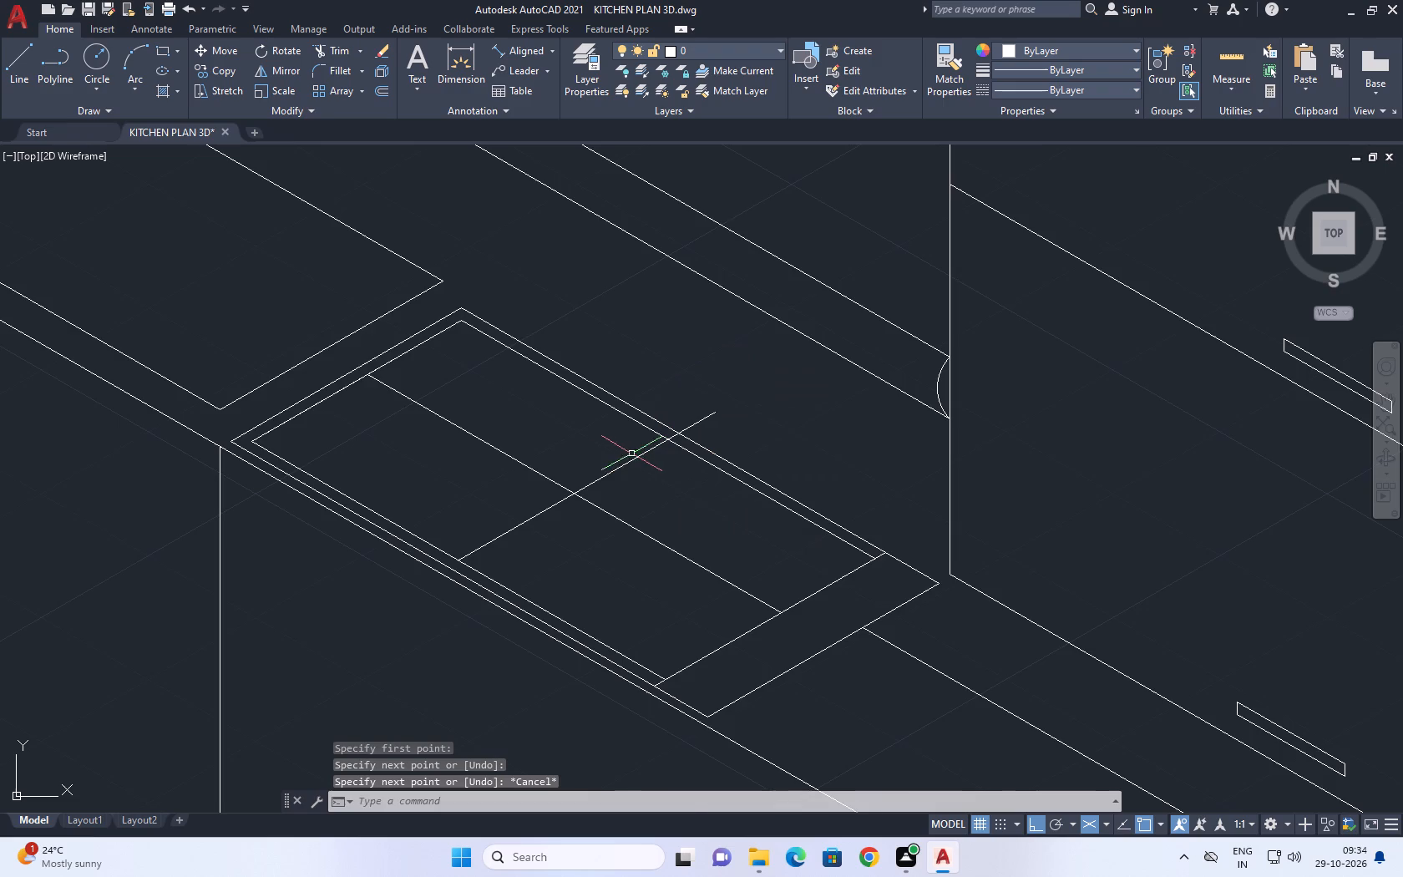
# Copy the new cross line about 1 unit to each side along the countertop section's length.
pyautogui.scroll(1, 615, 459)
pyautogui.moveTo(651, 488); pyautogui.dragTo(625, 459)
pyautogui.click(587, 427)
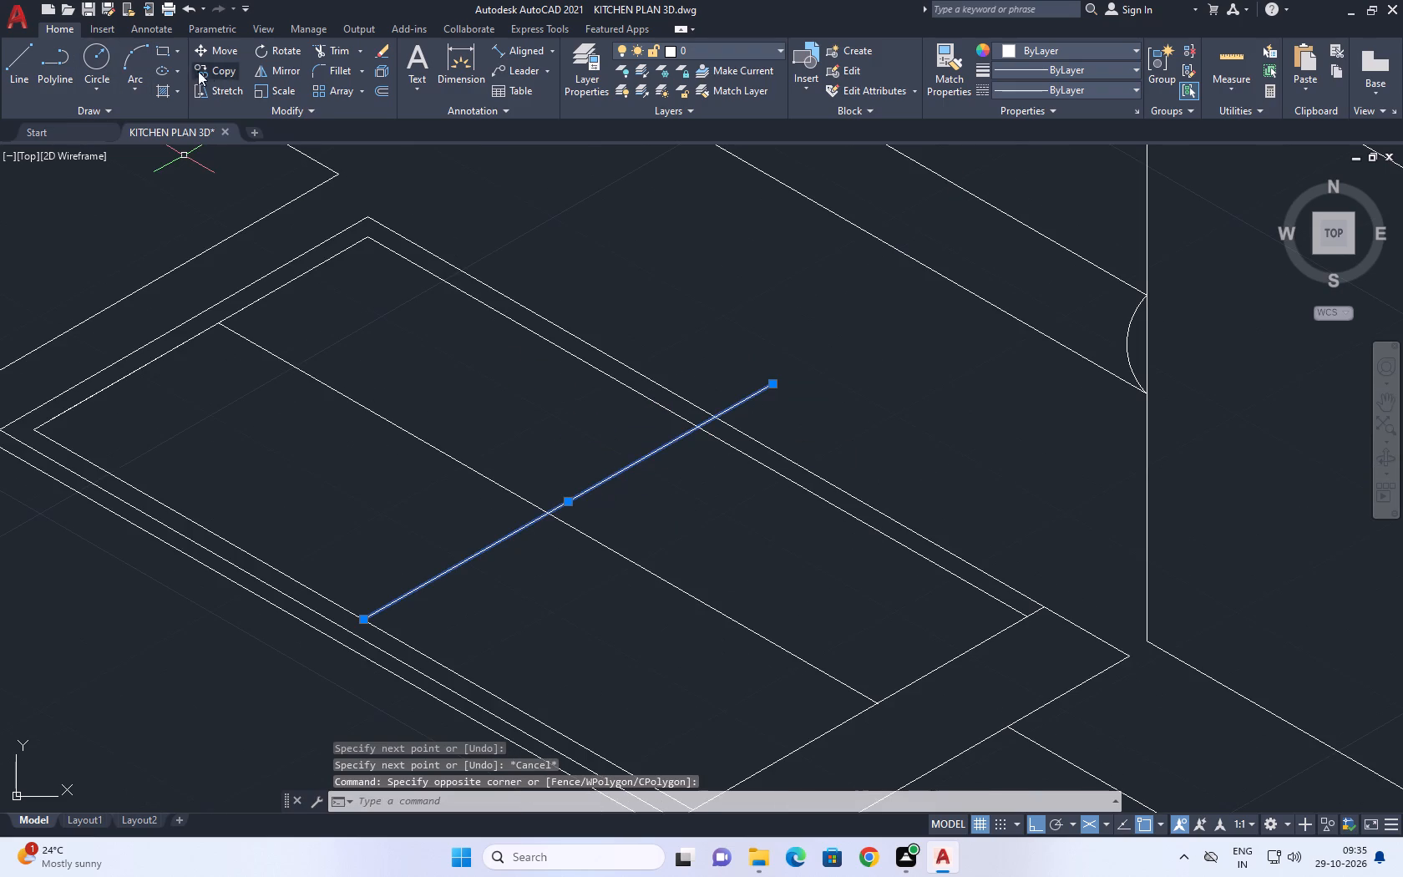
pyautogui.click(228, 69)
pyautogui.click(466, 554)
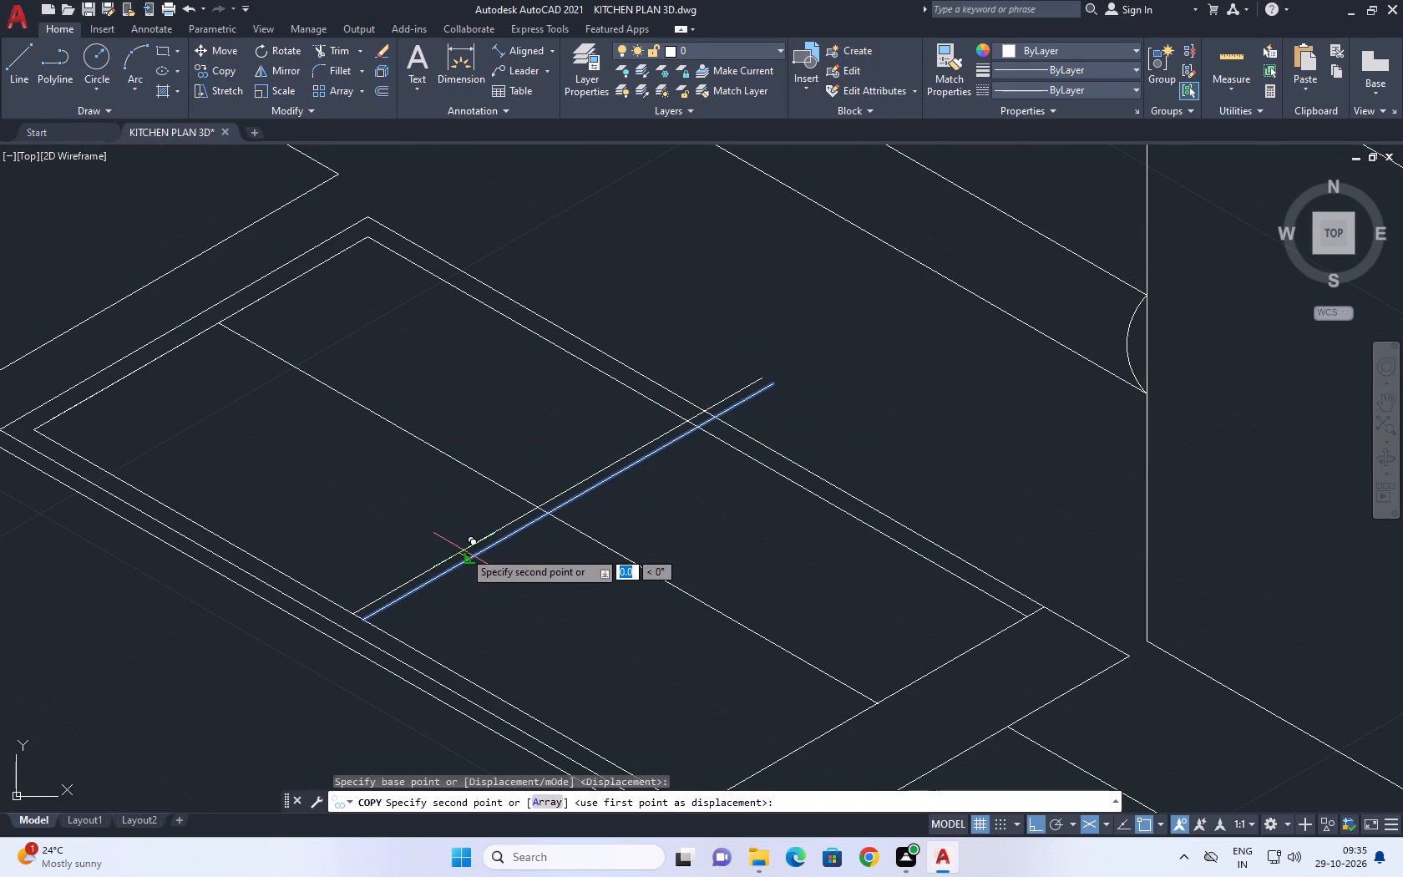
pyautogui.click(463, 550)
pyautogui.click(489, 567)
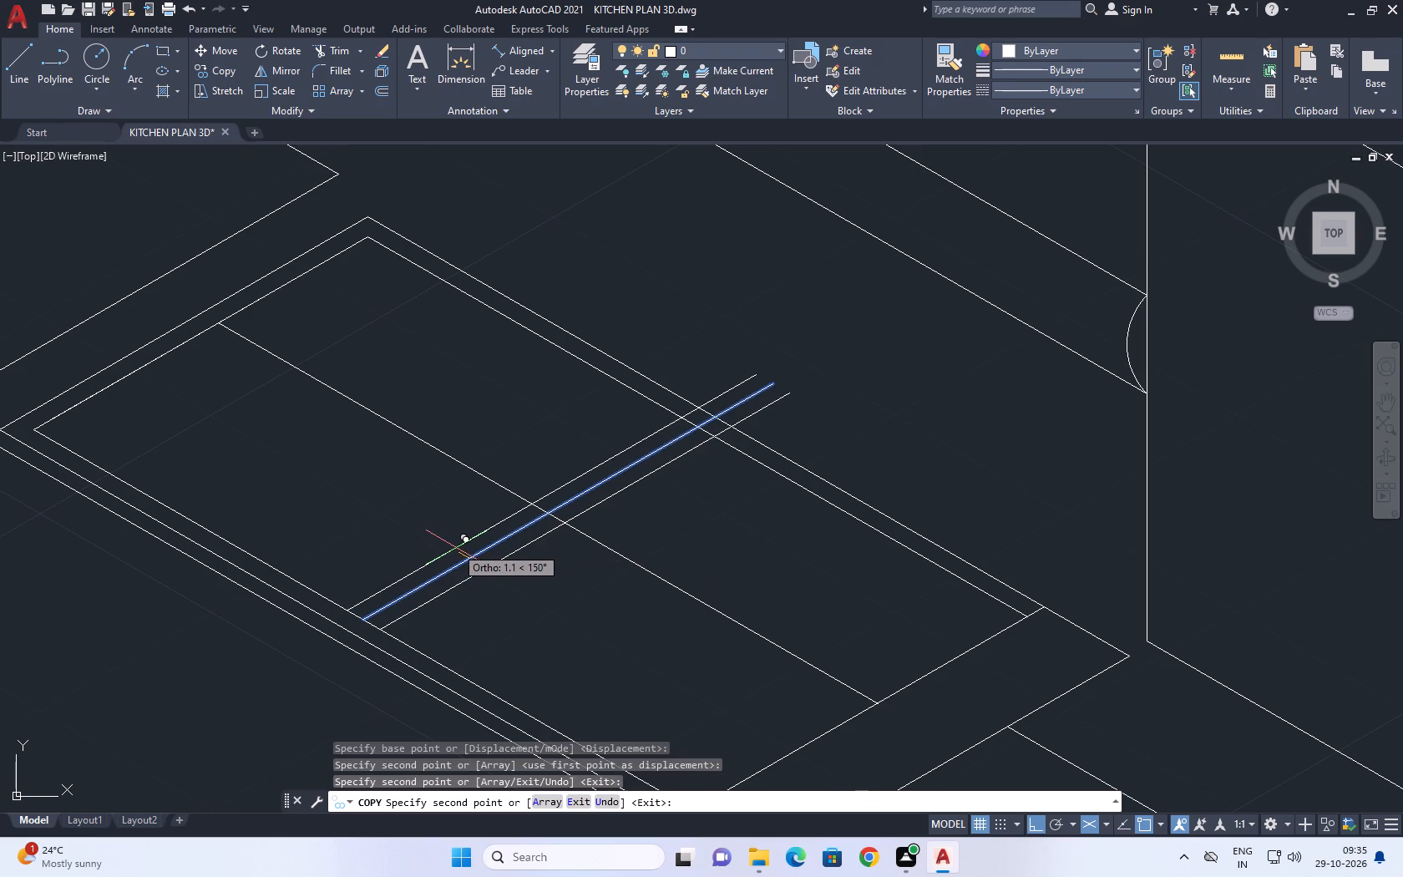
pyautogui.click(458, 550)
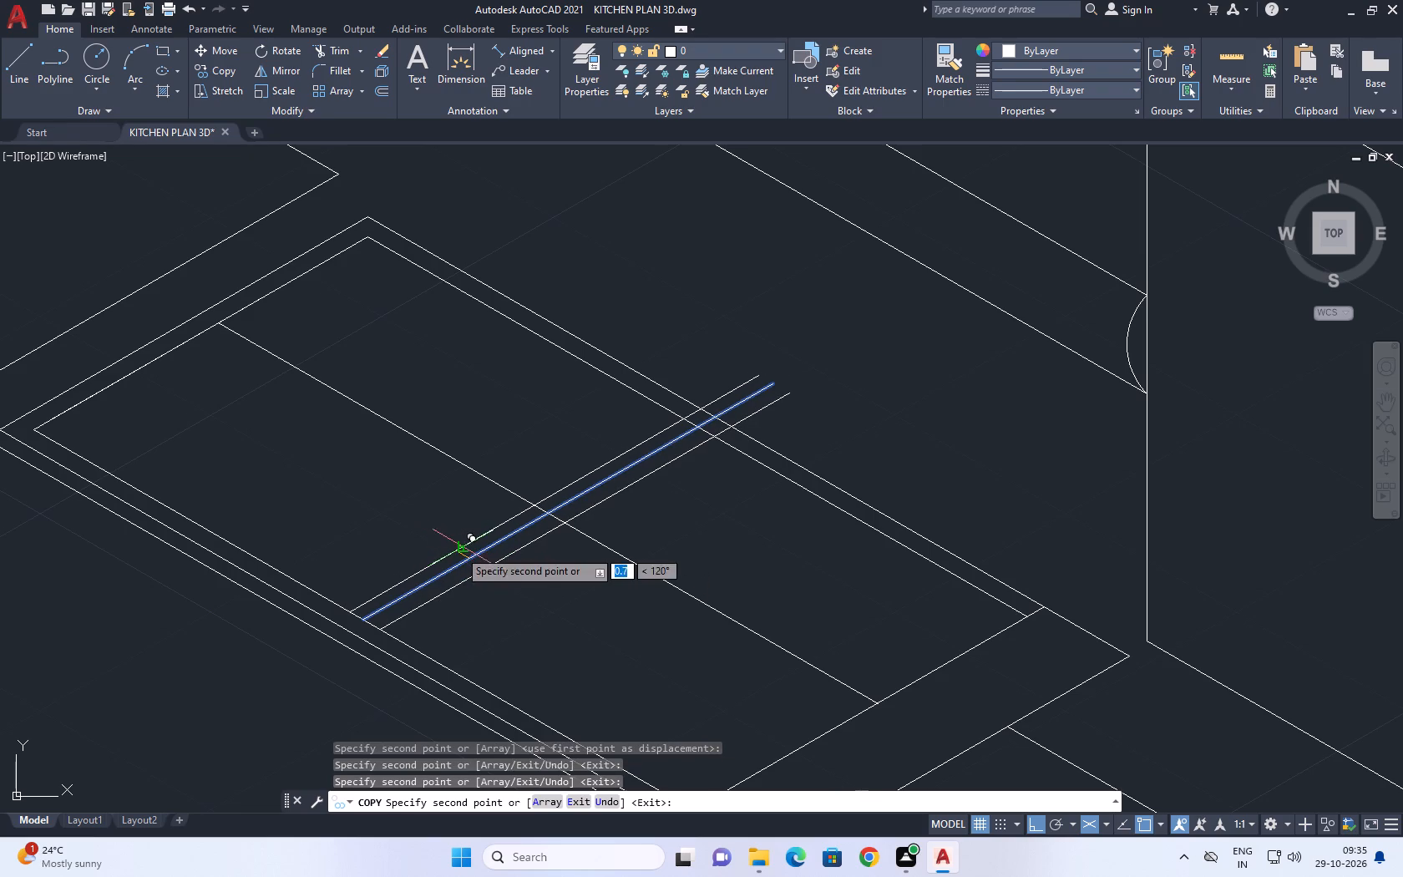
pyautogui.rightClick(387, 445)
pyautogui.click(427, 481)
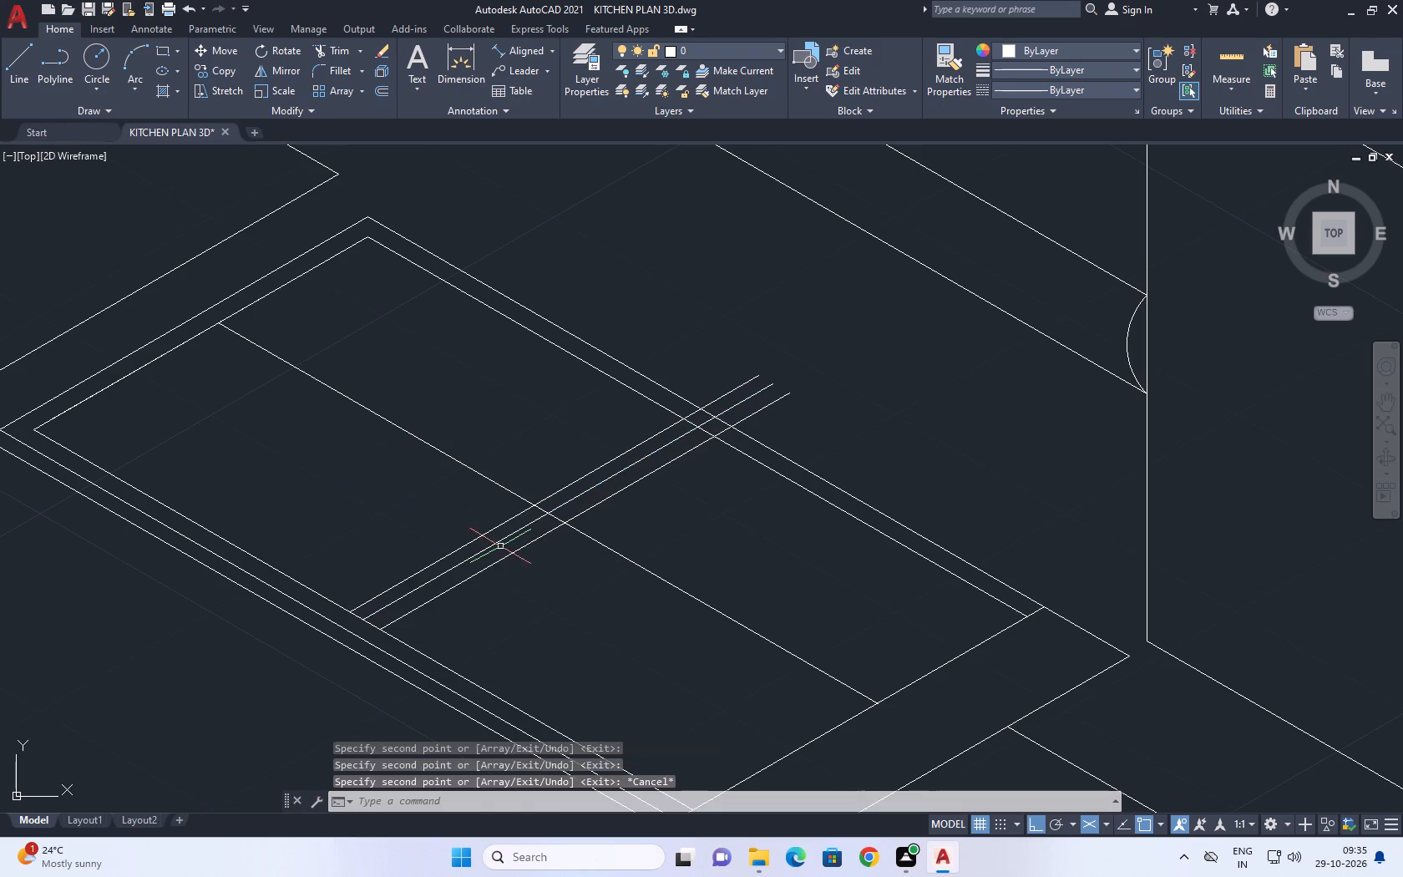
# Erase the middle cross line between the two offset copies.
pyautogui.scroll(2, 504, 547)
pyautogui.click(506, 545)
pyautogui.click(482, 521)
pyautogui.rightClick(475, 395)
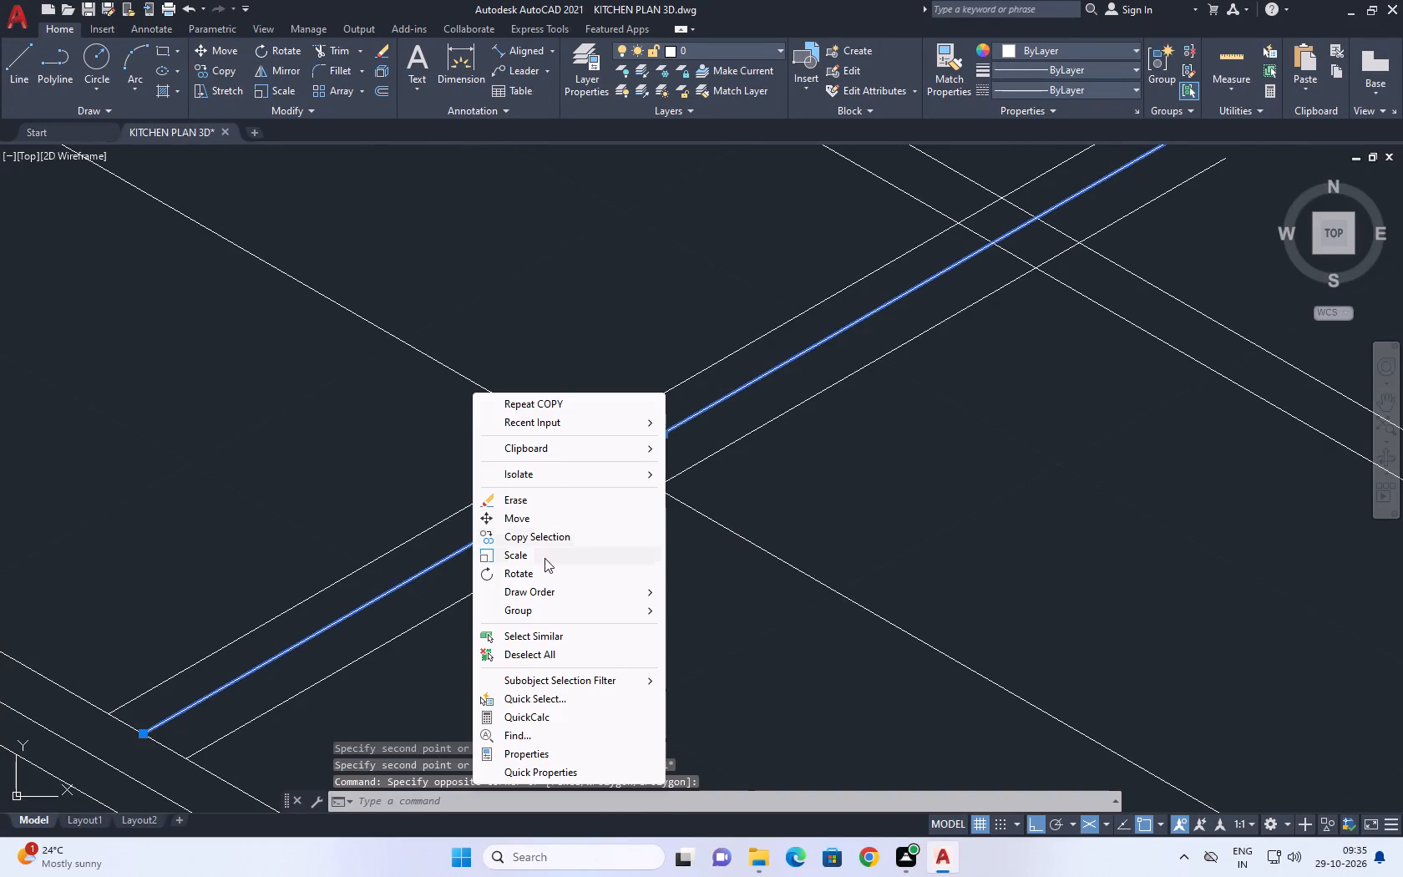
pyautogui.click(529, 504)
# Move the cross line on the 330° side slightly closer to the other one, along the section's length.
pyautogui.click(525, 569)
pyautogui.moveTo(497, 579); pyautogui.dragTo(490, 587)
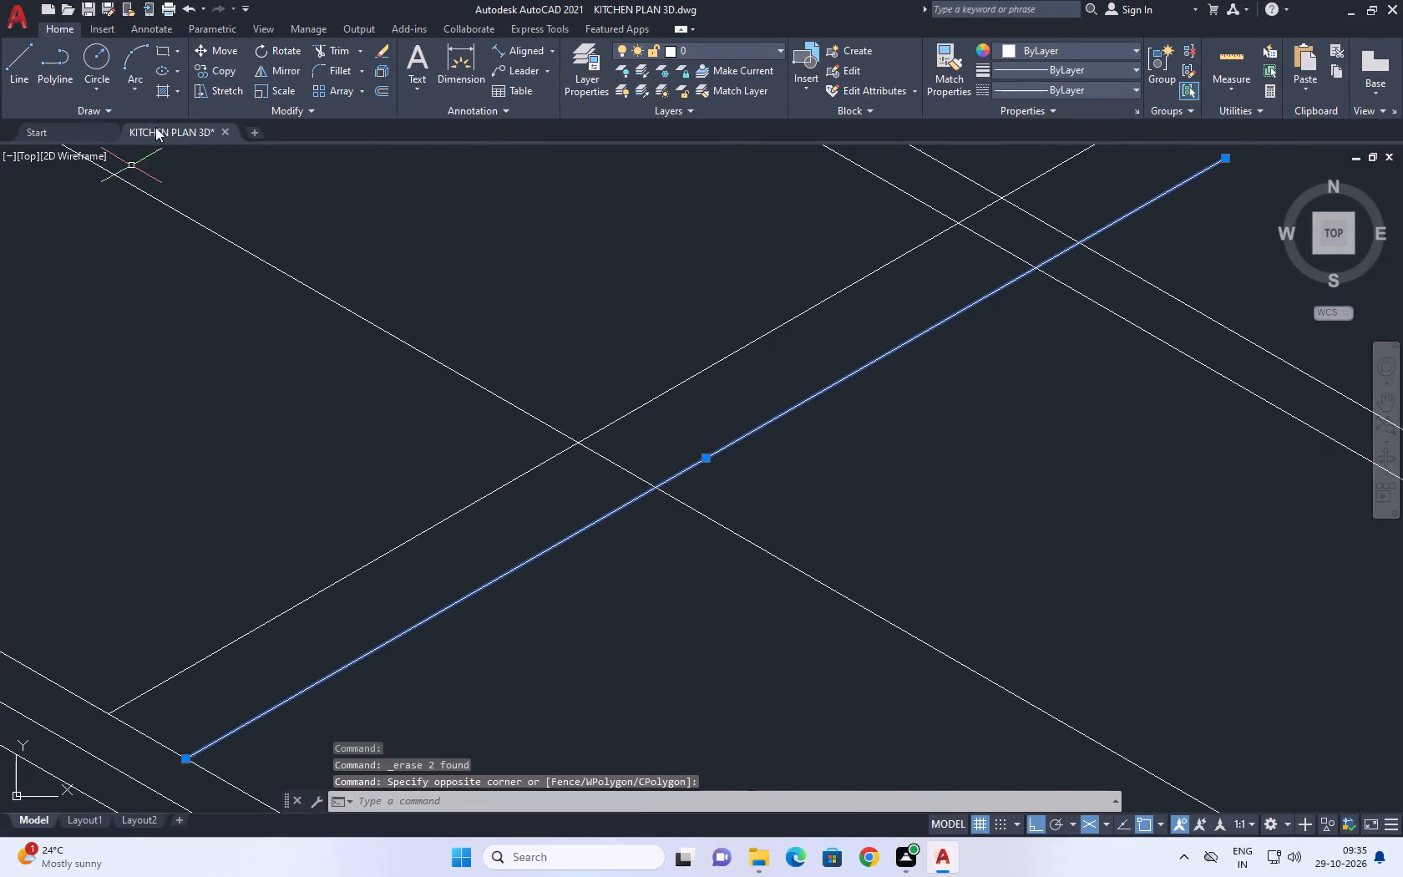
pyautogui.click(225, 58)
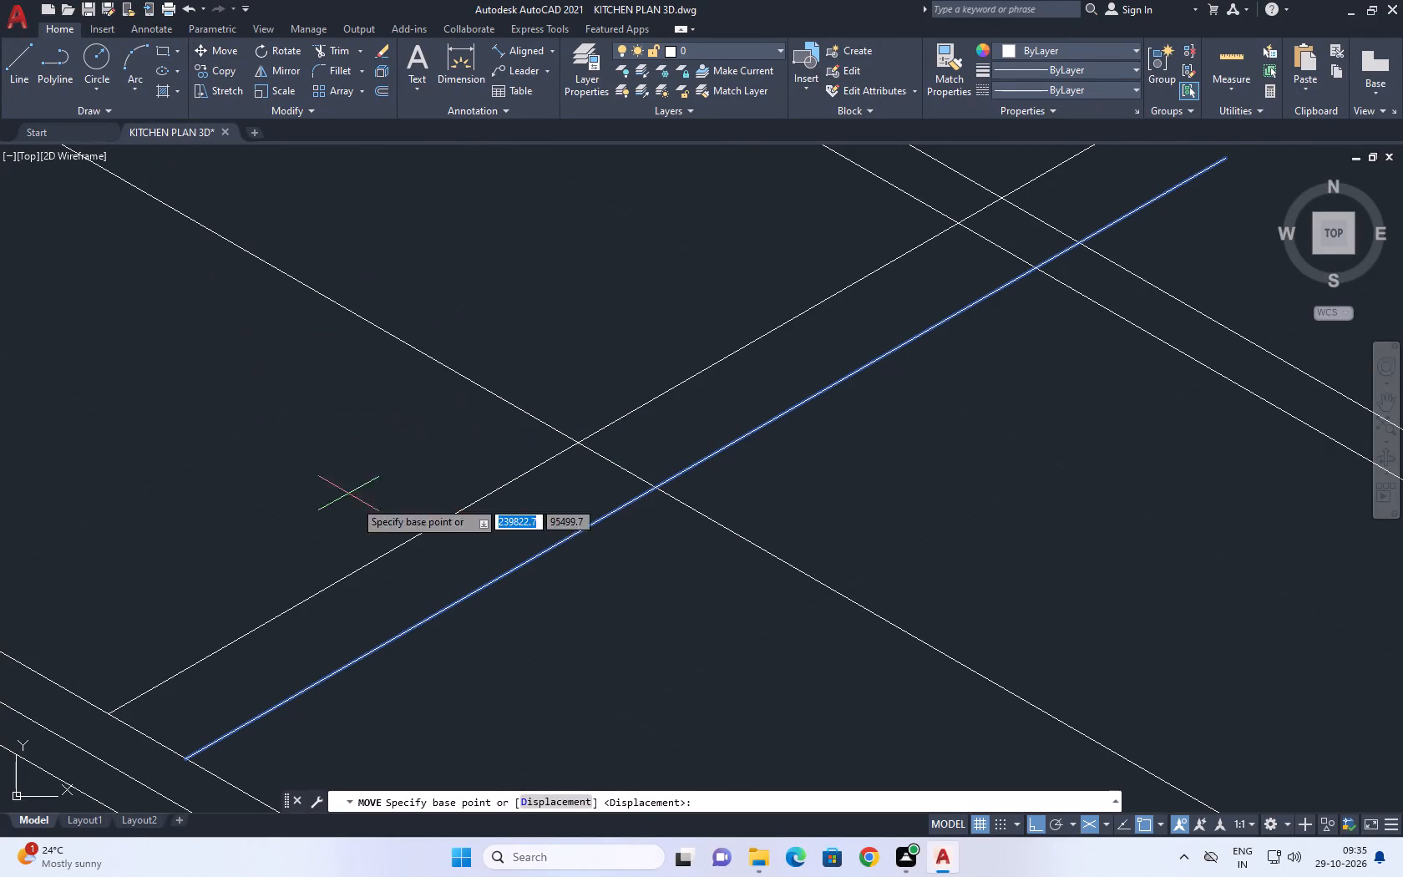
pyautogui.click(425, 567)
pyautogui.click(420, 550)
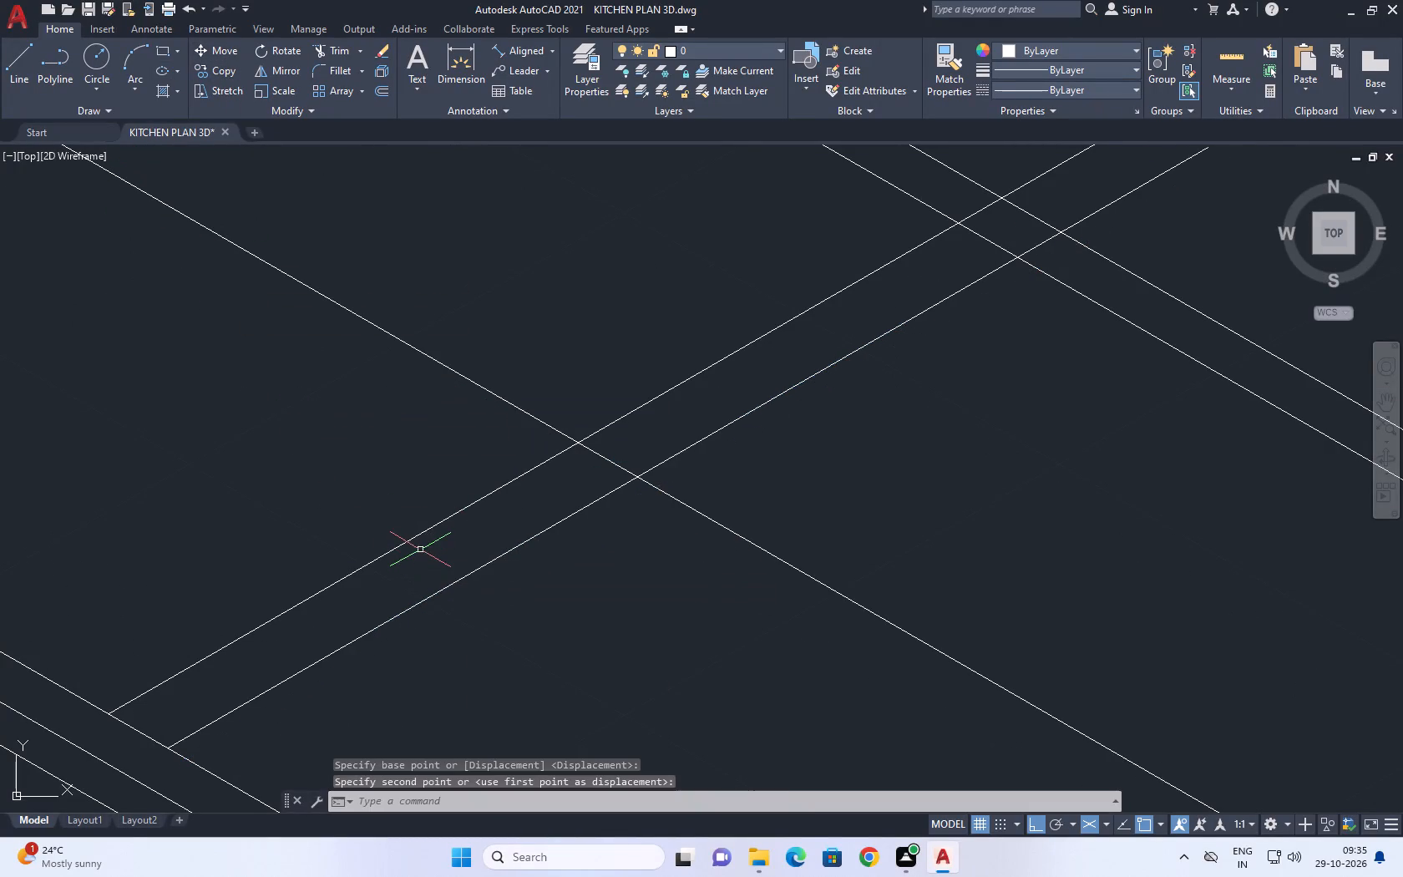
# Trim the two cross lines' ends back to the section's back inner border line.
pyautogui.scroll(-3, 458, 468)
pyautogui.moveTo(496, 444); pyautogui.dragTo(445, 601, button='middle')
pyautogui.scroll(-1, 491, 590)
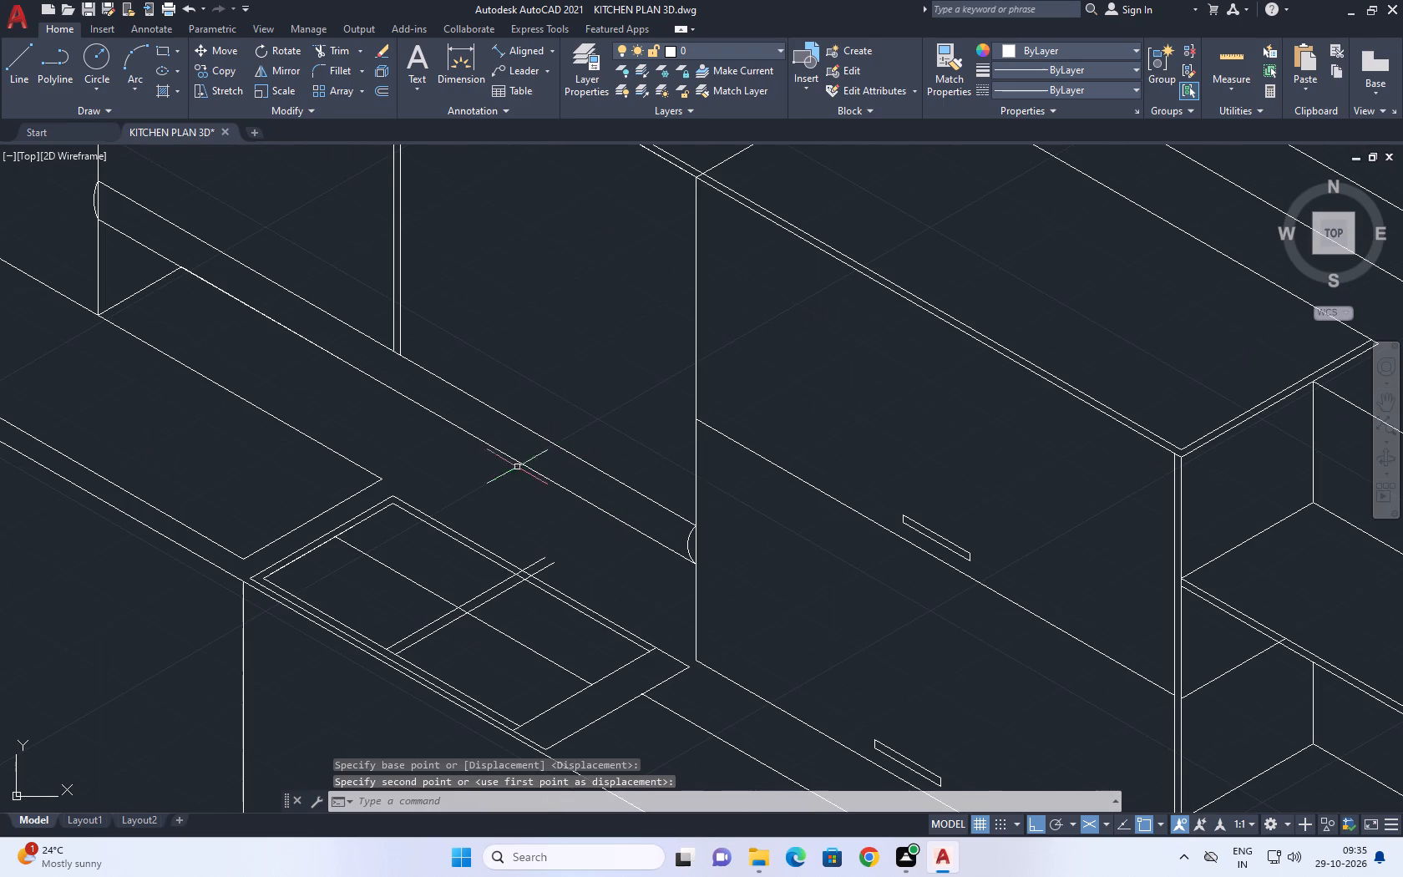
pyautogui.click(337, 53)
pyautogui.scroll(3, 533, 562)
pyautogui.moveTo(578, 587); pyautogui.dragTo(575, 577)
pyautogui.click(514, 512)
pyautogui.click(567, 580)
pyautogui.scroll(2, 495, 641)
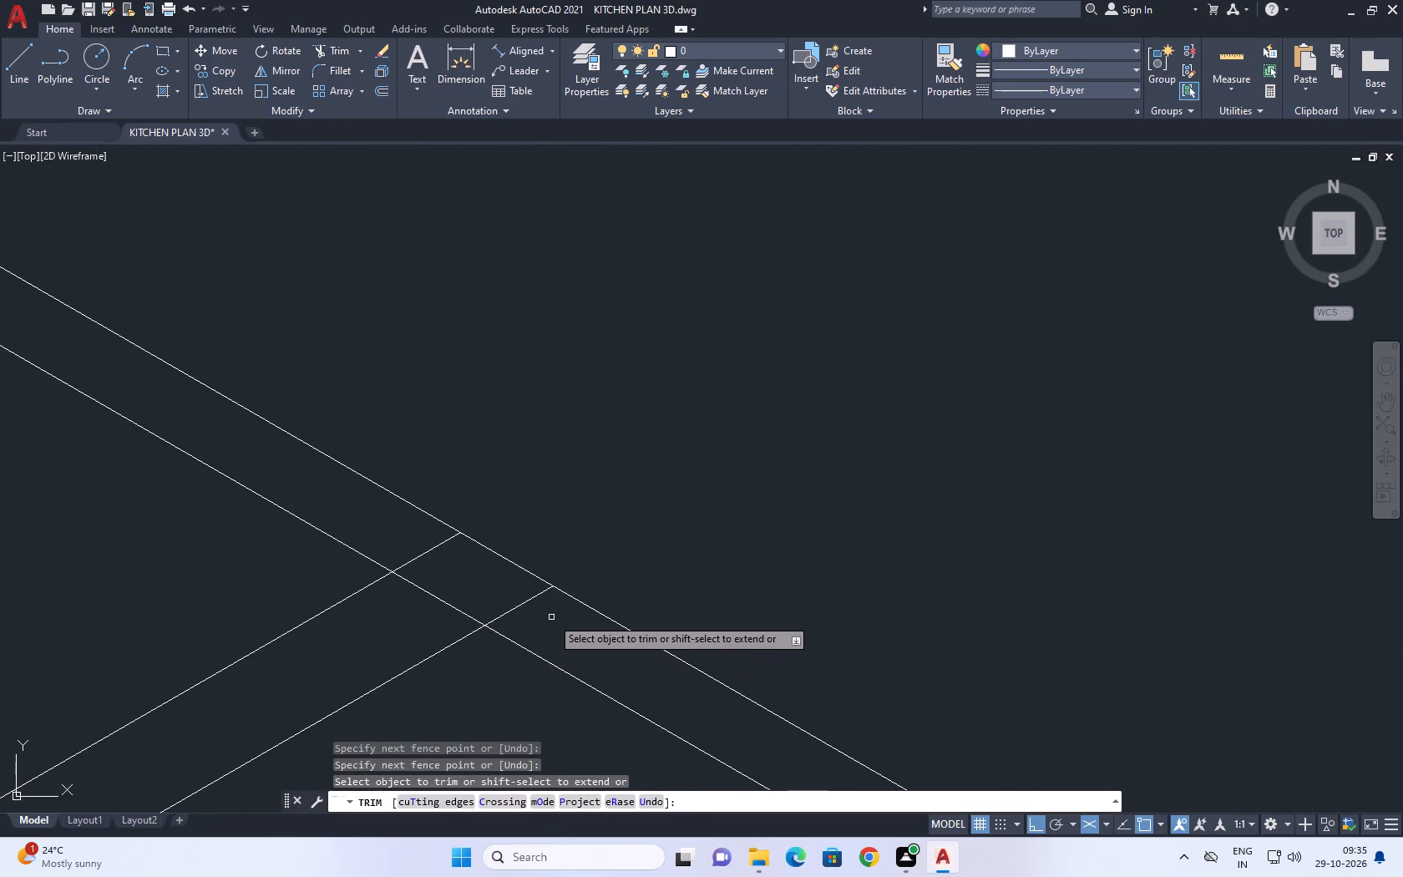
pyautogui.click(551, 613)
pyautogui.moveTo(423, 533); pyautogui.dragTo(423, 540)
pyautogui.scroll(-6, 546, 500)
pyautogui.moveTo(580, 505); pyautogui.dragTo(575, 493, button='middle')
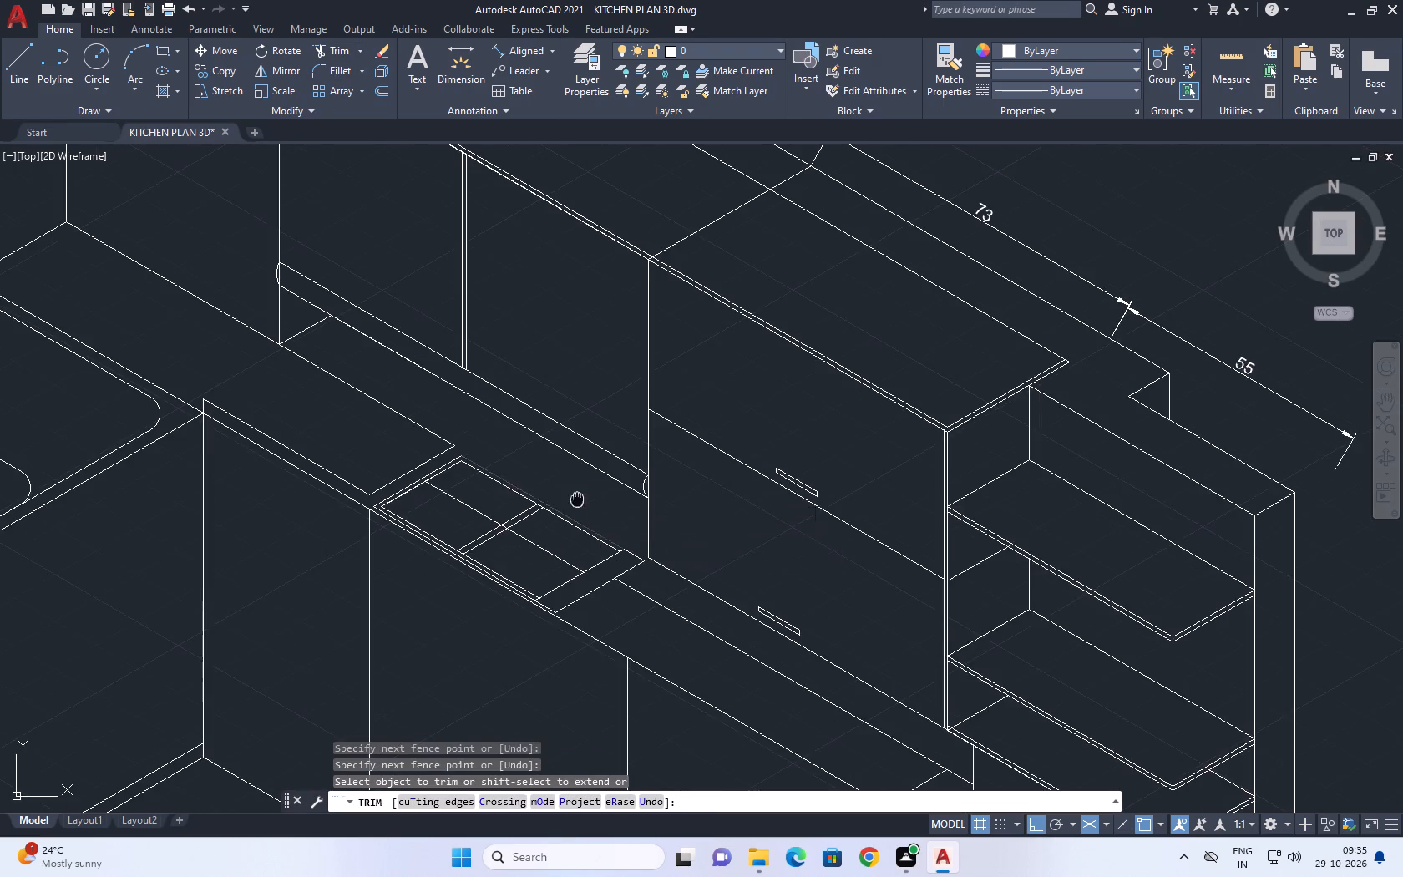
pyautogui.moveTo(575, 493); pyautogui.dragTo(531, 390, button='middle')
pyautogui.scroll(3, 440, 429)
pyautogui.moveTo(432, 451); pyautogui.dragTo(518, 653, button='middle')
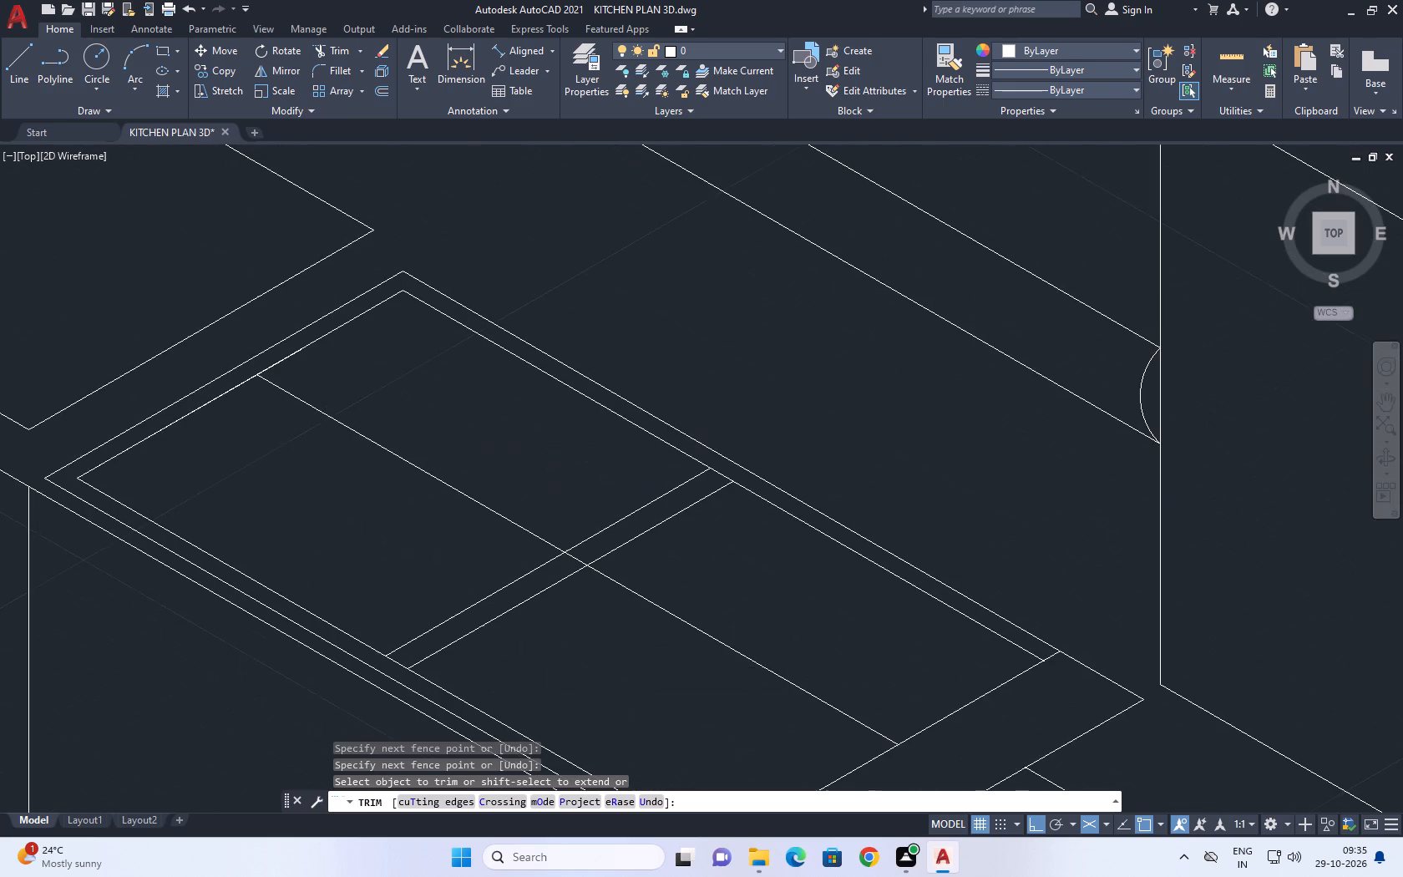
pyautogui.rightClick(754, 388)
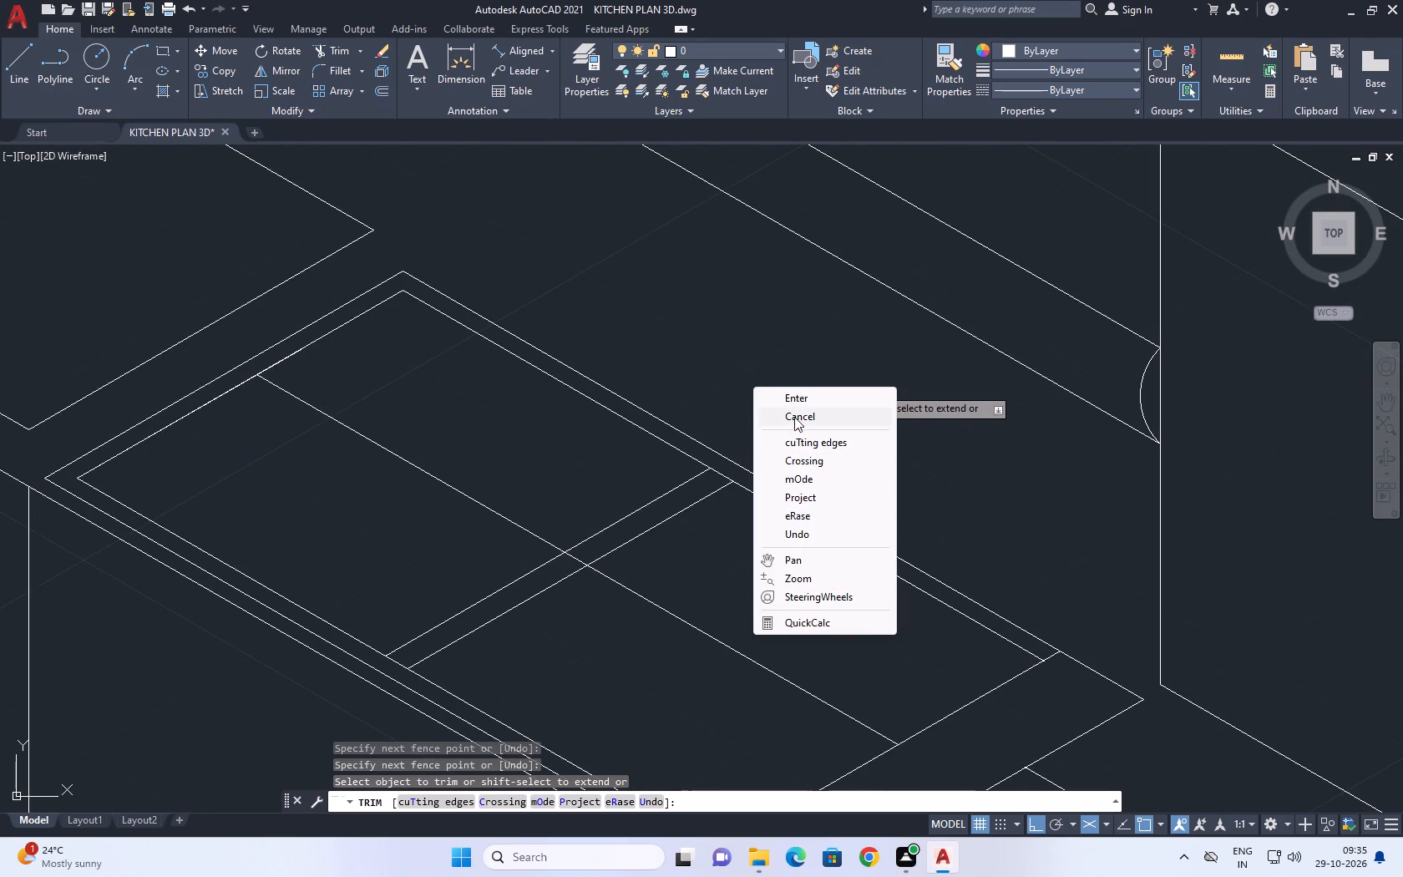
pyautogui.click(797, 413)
# Draw a centre cross line at 30° from the midpoint of the front inner border to the back inner border.
pyautogui.click(22, 55)
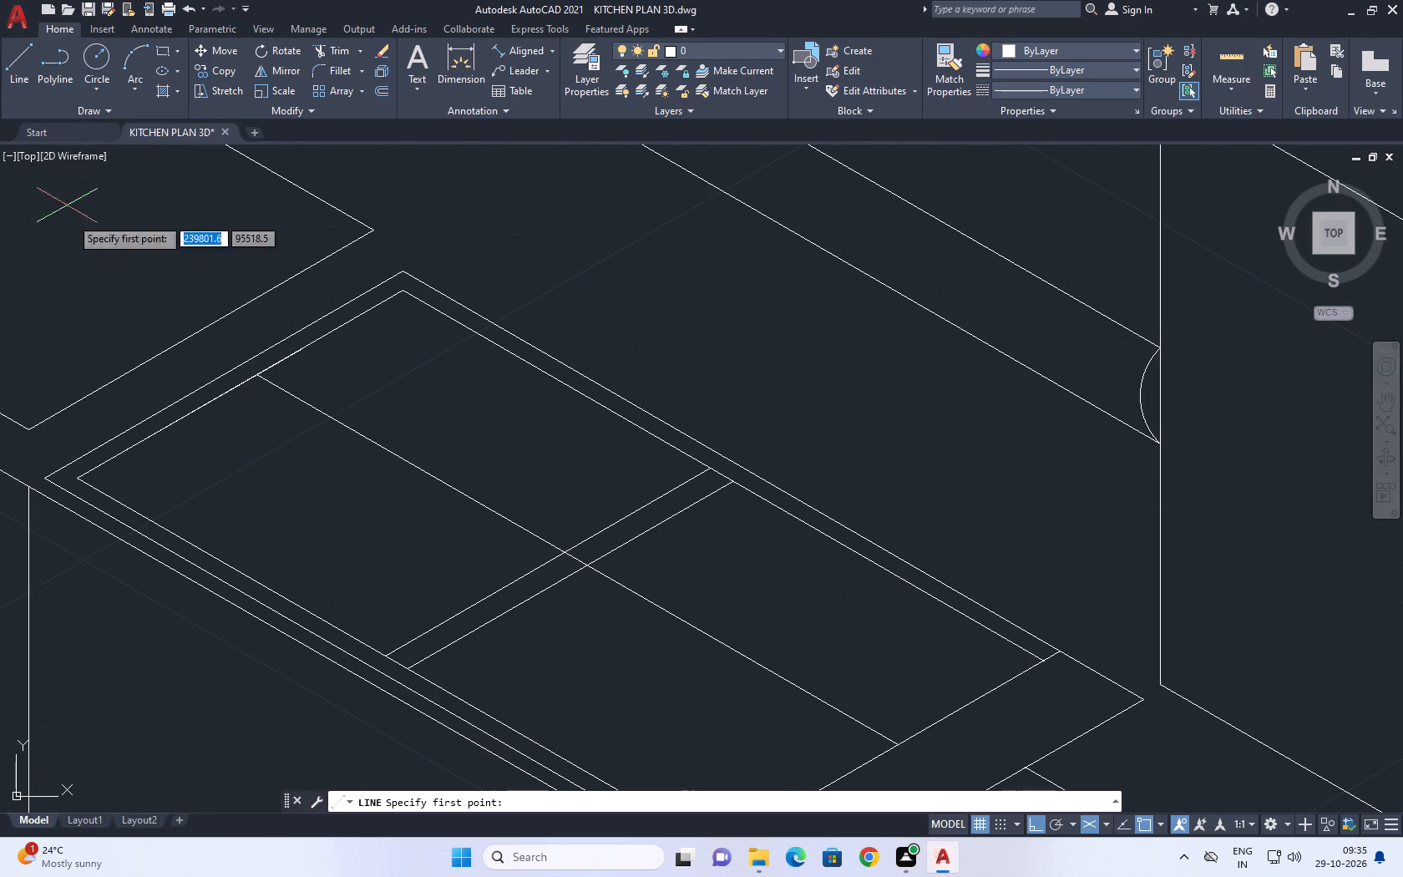
pyautogui.moveTo(400, 663); pyautogui.dragTo(433, 641)
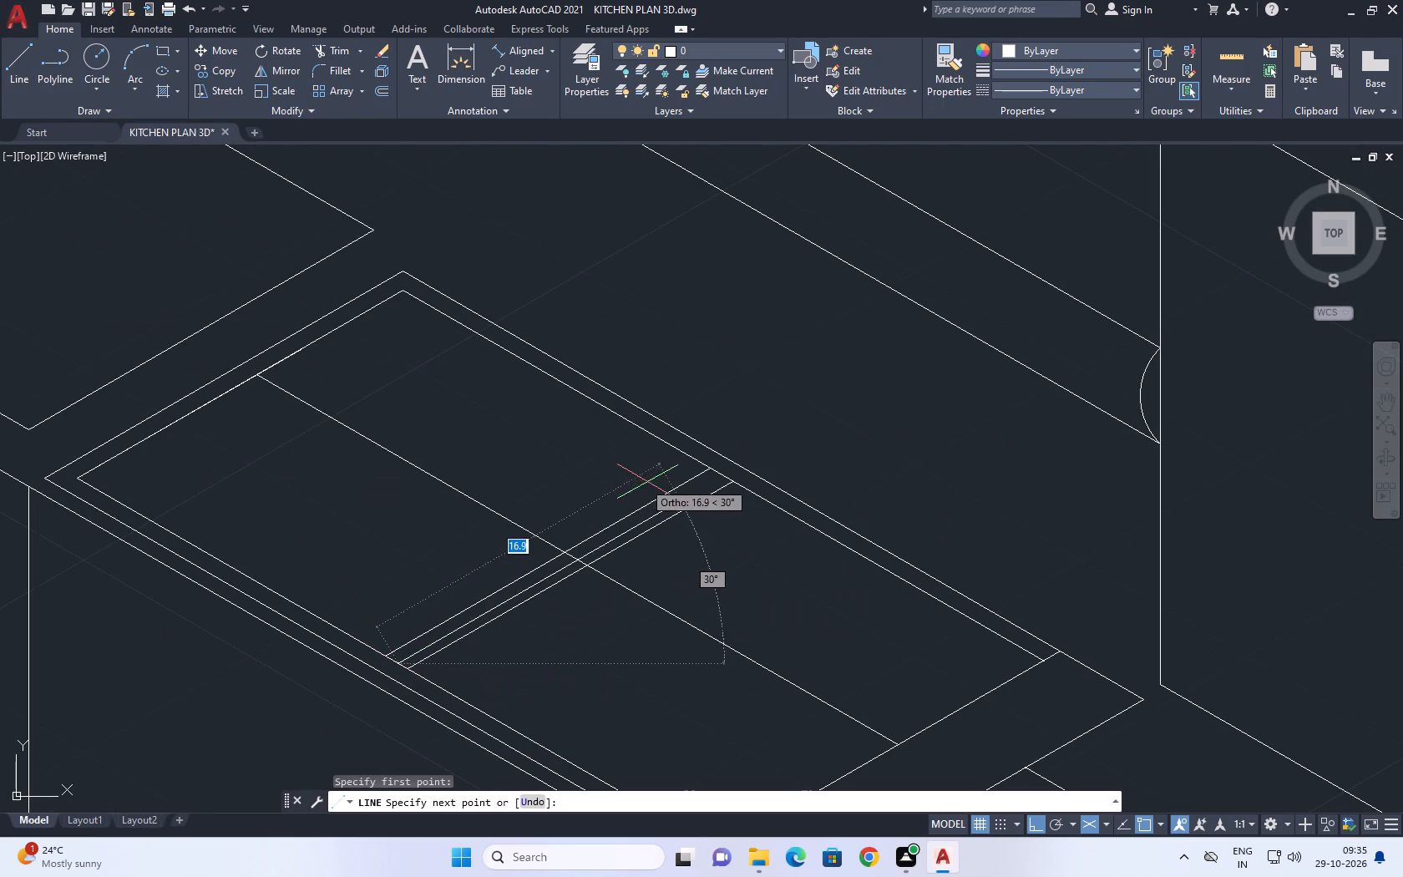
pyautogui.scroll(1, 708, 472)
pyautogui.click(729, 475)
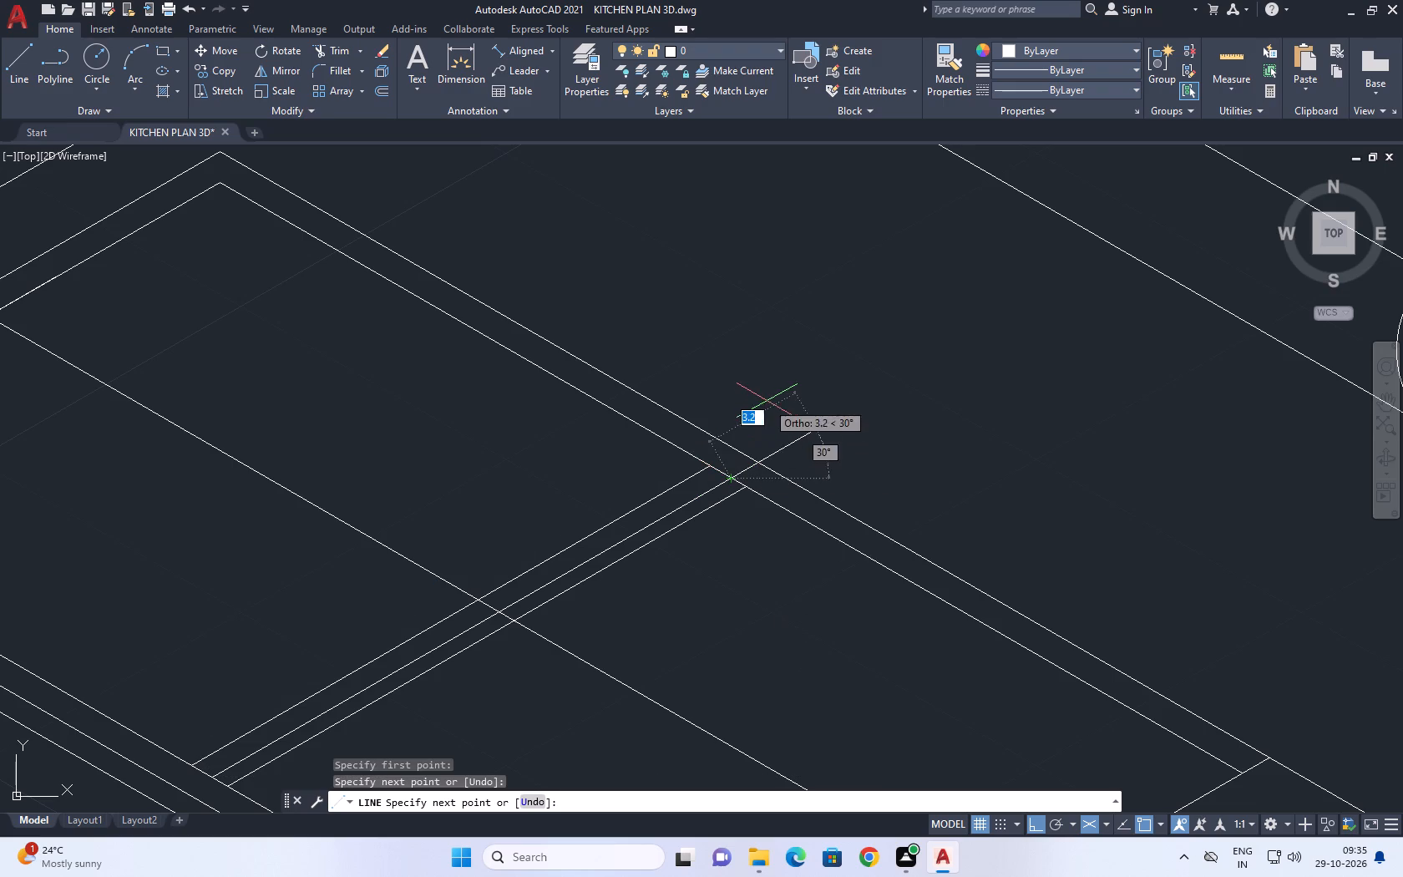
pyautogui.rightClick(767, 401)
pyautogui.click(812, 433)
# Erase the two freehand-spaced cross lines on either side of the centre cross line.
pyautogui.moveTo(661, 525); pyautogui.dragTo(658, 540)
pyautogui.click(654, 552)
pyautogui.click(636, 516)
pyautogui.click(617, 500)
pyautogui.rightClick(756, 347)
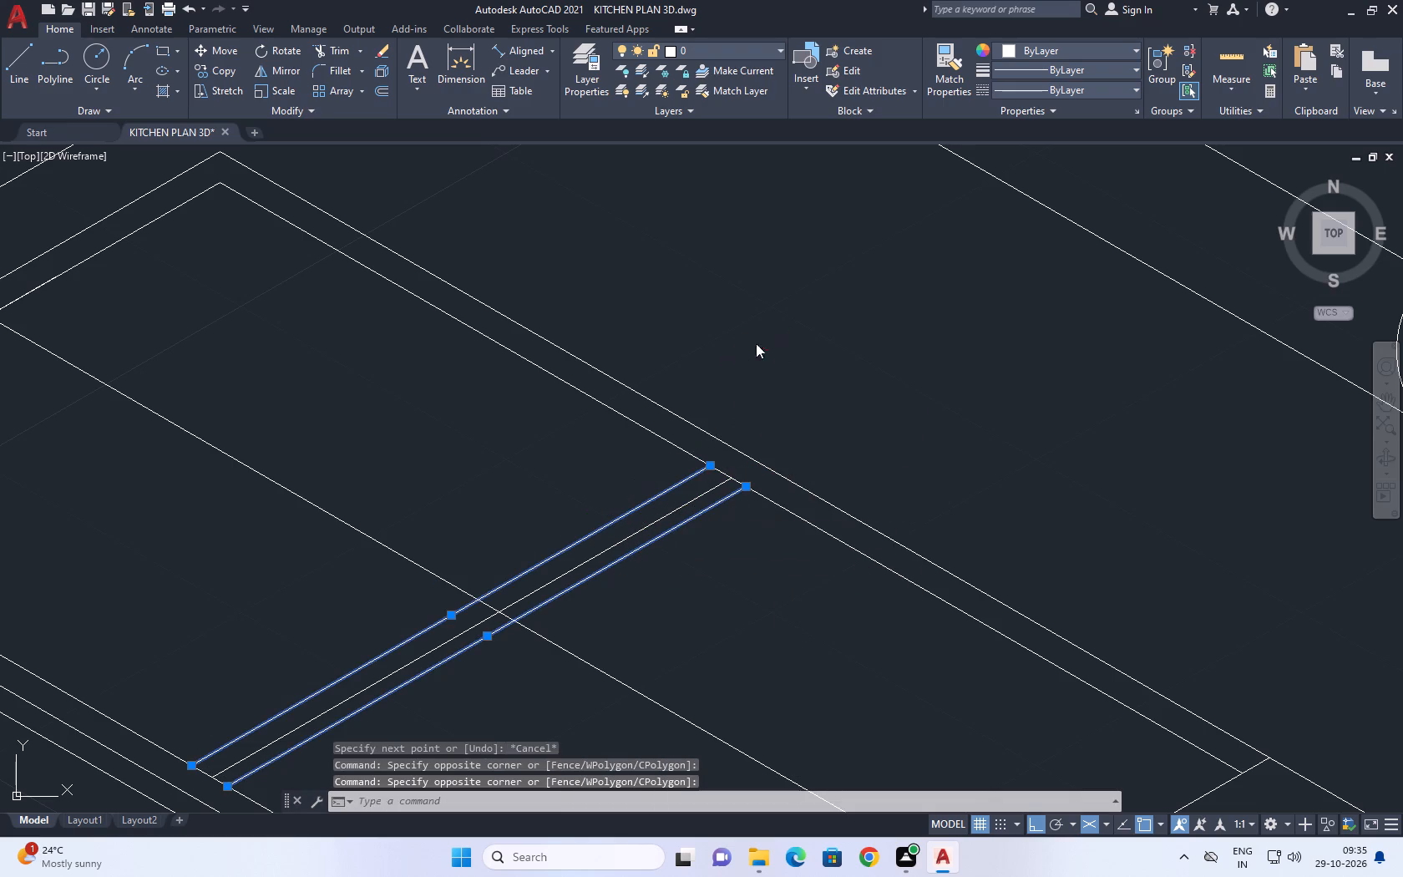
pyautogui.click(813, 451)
# Copy the centre cross line 0.5 to each side along the section's length to form the divider.
pyautogui.click(701, 541)
pyautogui.click(628, 520)
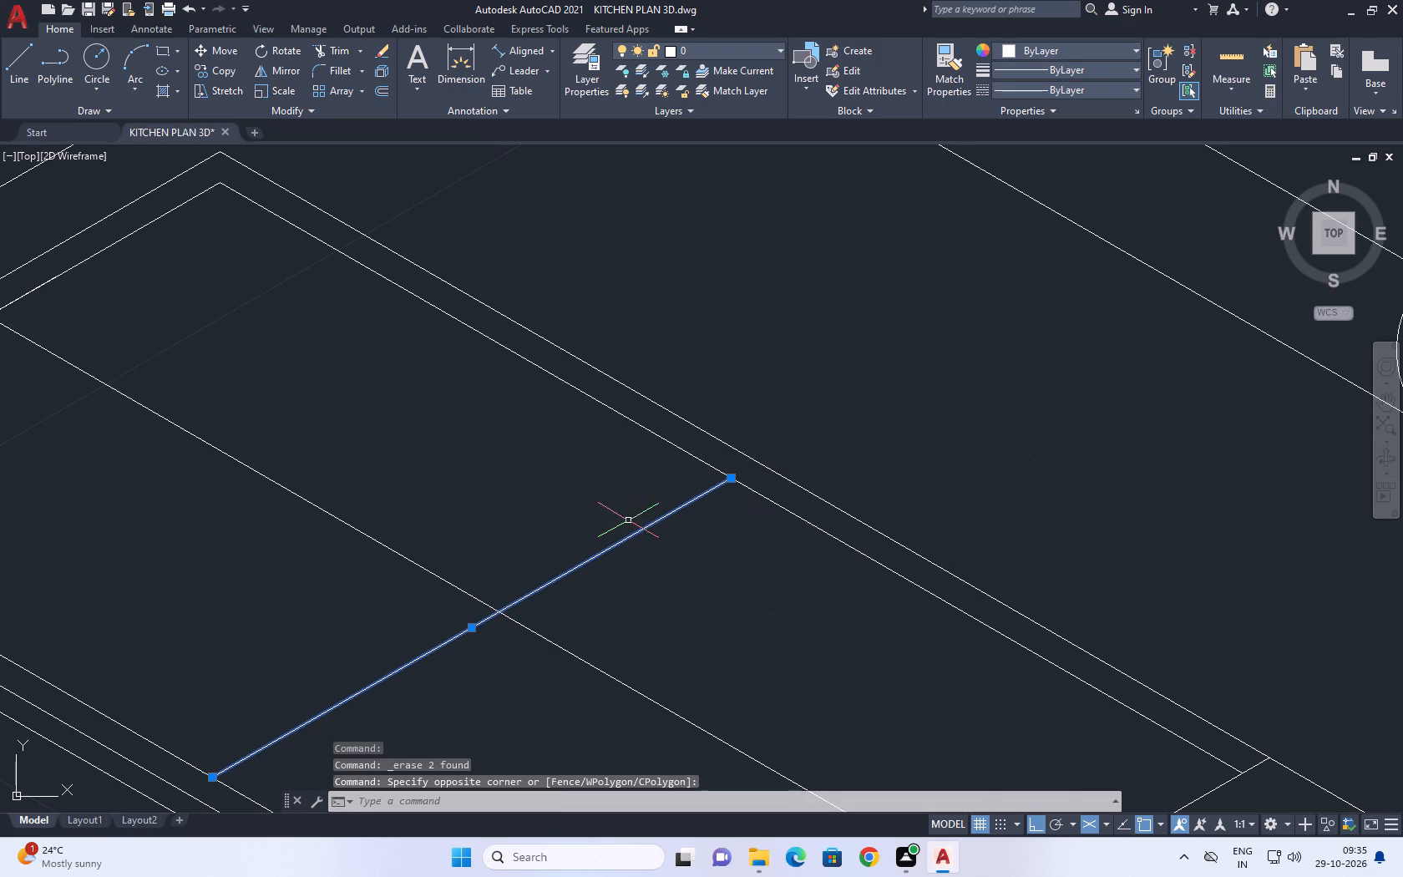
pyautogui.click(220, 72)
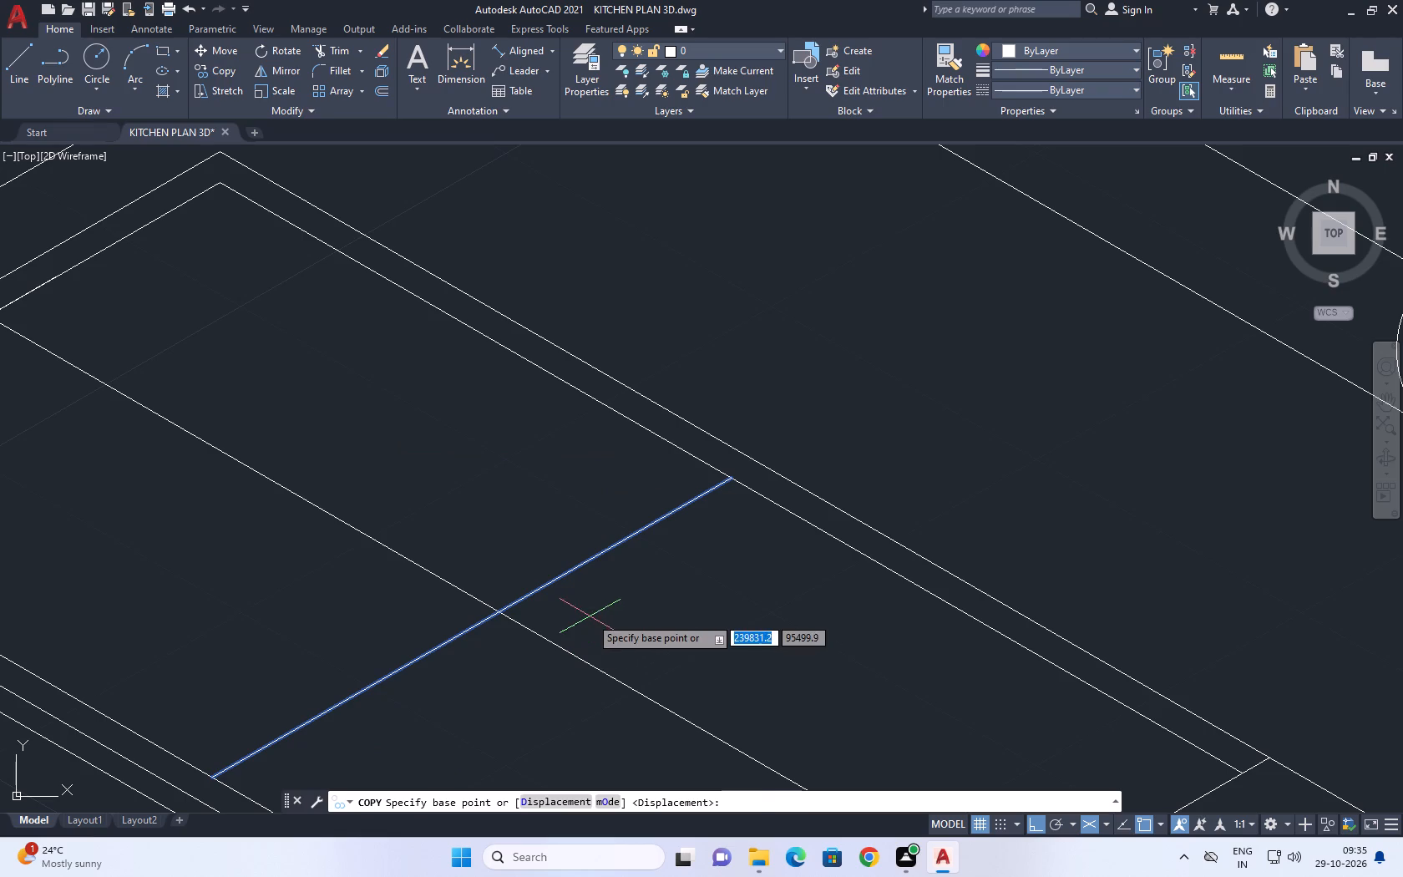
pyautogui.click(590, 616)
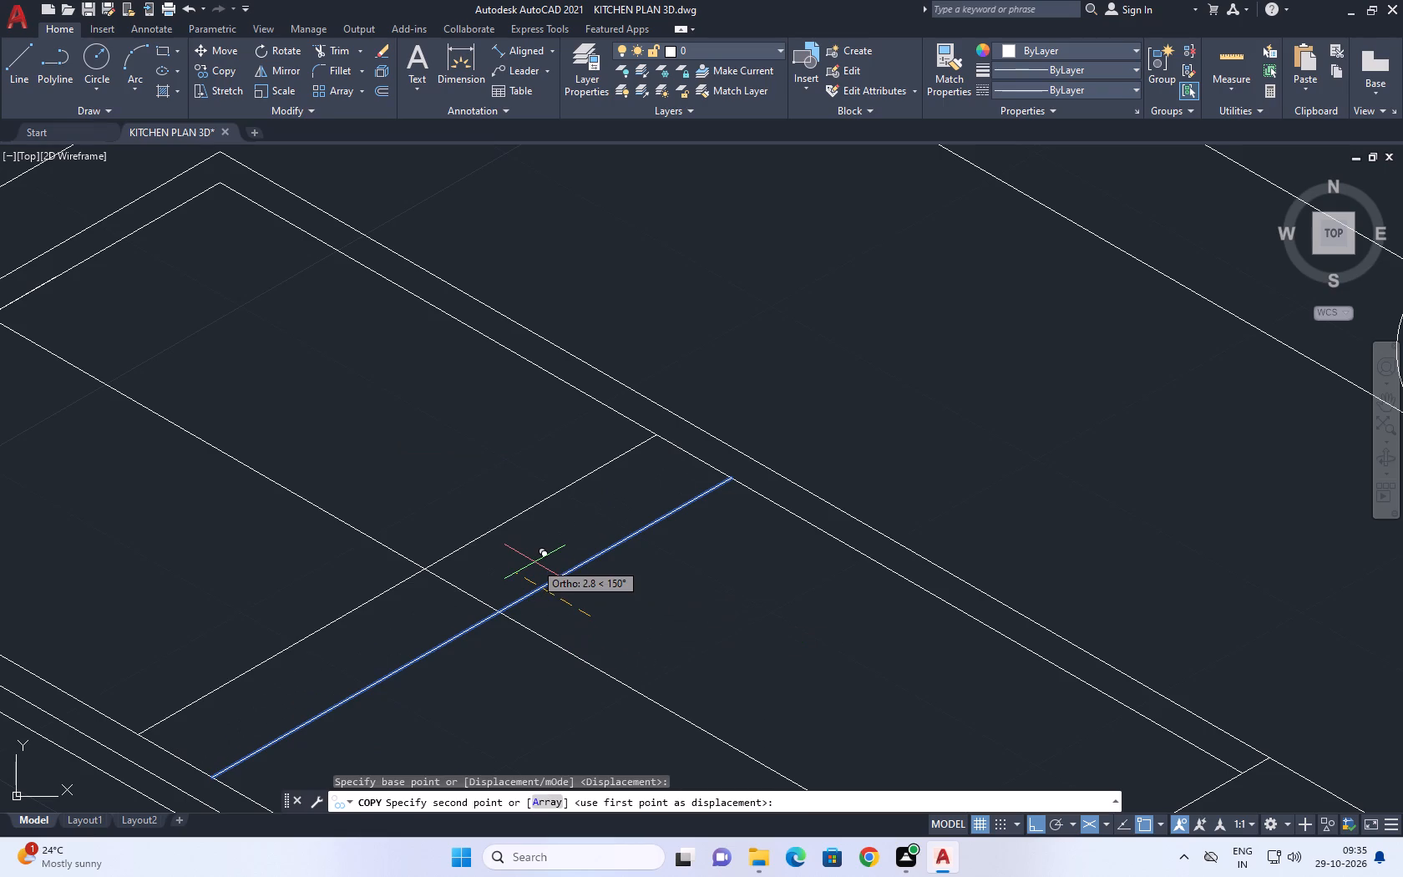
pyautogui.write('0.5')
pyautogui.press('Return')
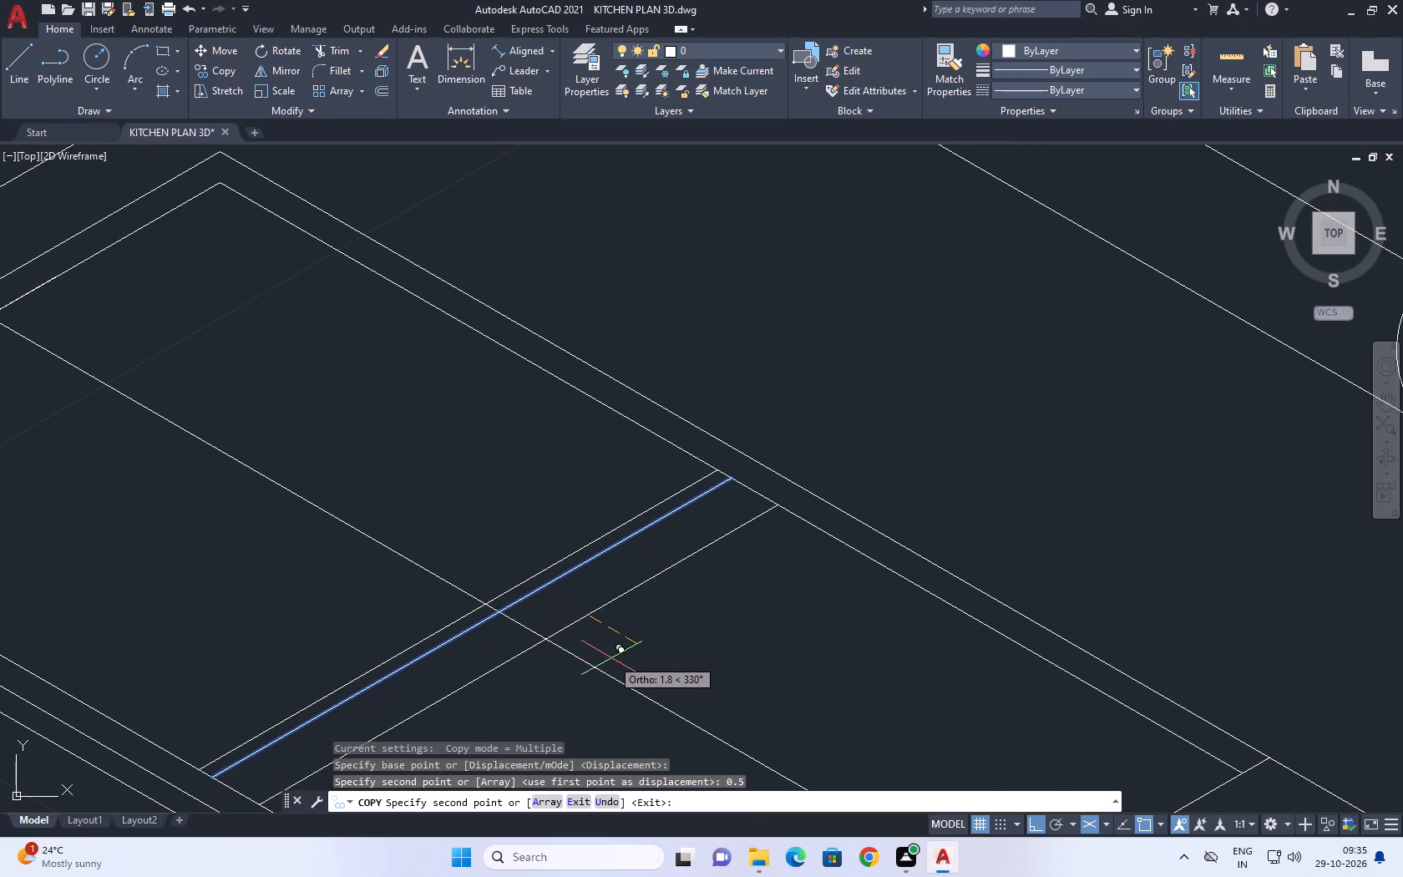
pyautogui.write('0.5')
pyautogui.press('Return')
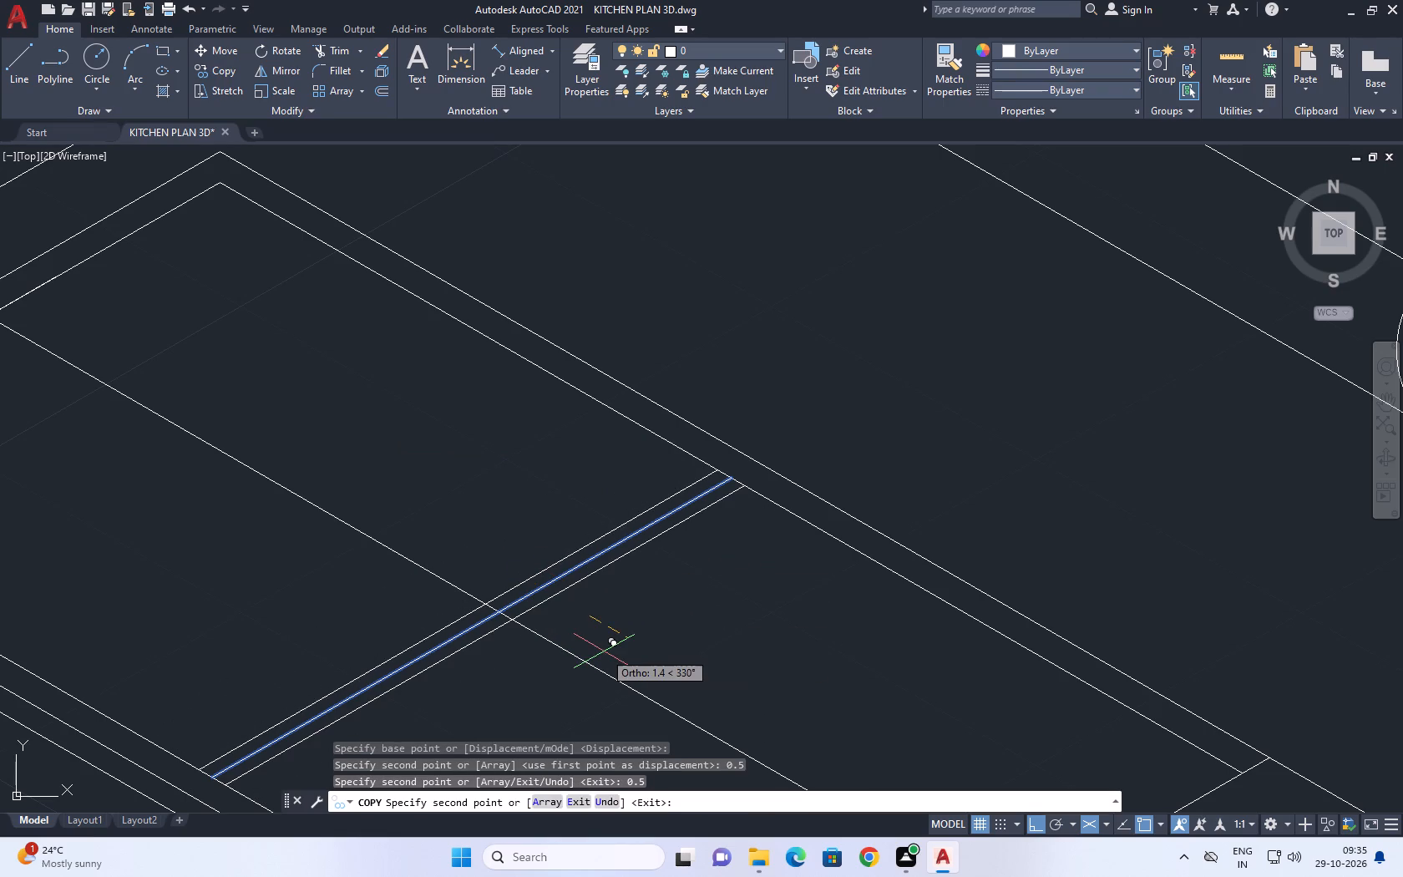
pyautogui.rightClick(693, 370)
pyautogui.click(750, 402)
# Erase the centre cross line between the two divider lines.
pyautogui.scroll(2, 651, 517)
pyautogui.moveTo(651, 525); pyautogui.dragTo(651, 535)
pyautogui.click(640, 552)
pyautogui.rightClick(565, 454)
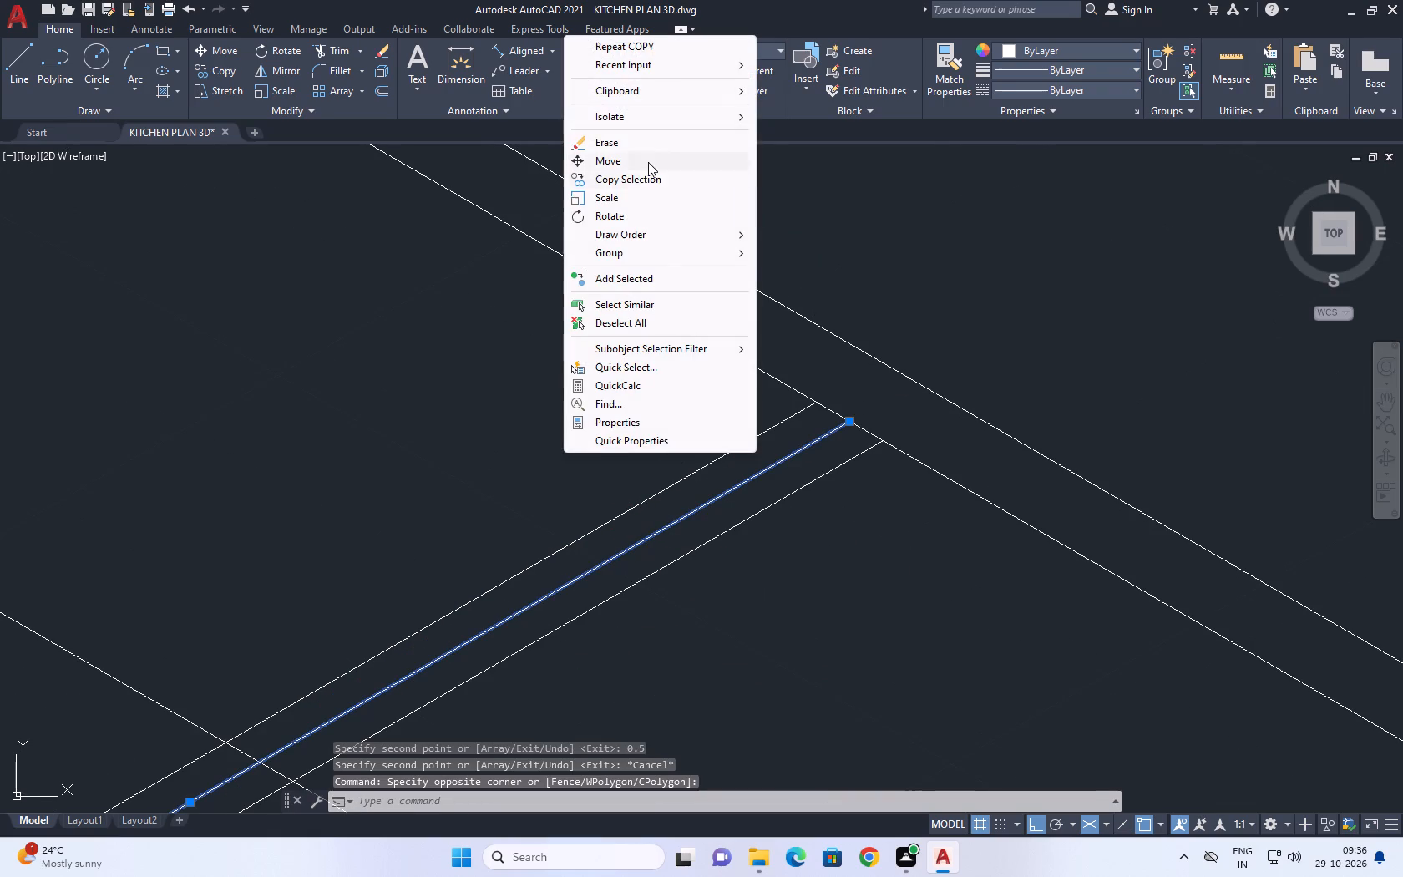
pyautogui.click(631, 144)
# Copy the adjoining countertop's end edge beside the bordered section a short distance straight down from its front corner, using the right isoplane.
pyautogui.scroll(-4, 656, 326)
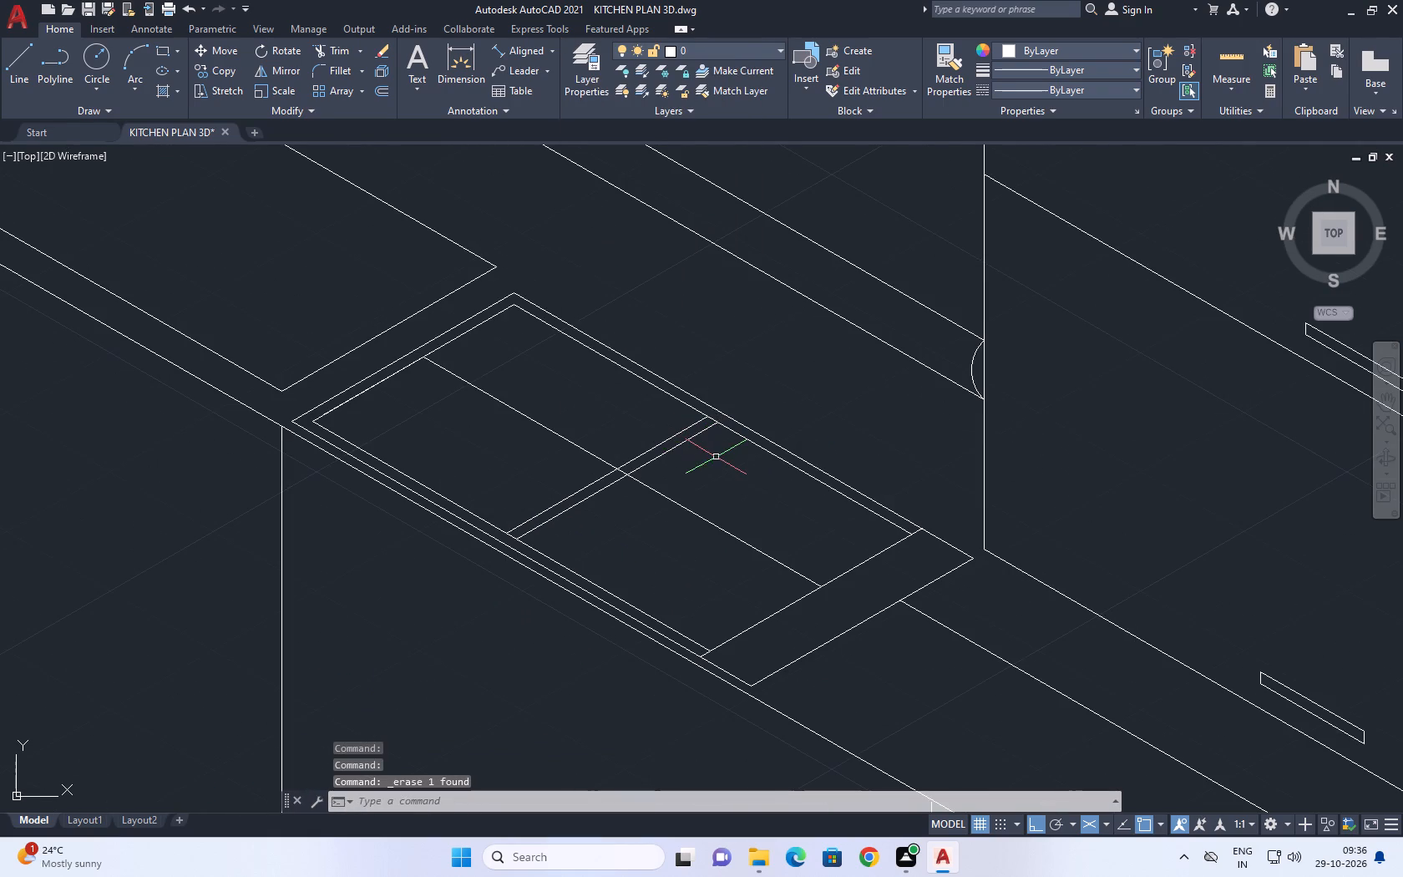
pyautogui.moveTo(716, 457); pyautogui.dragTo(681, 464, button='middle')
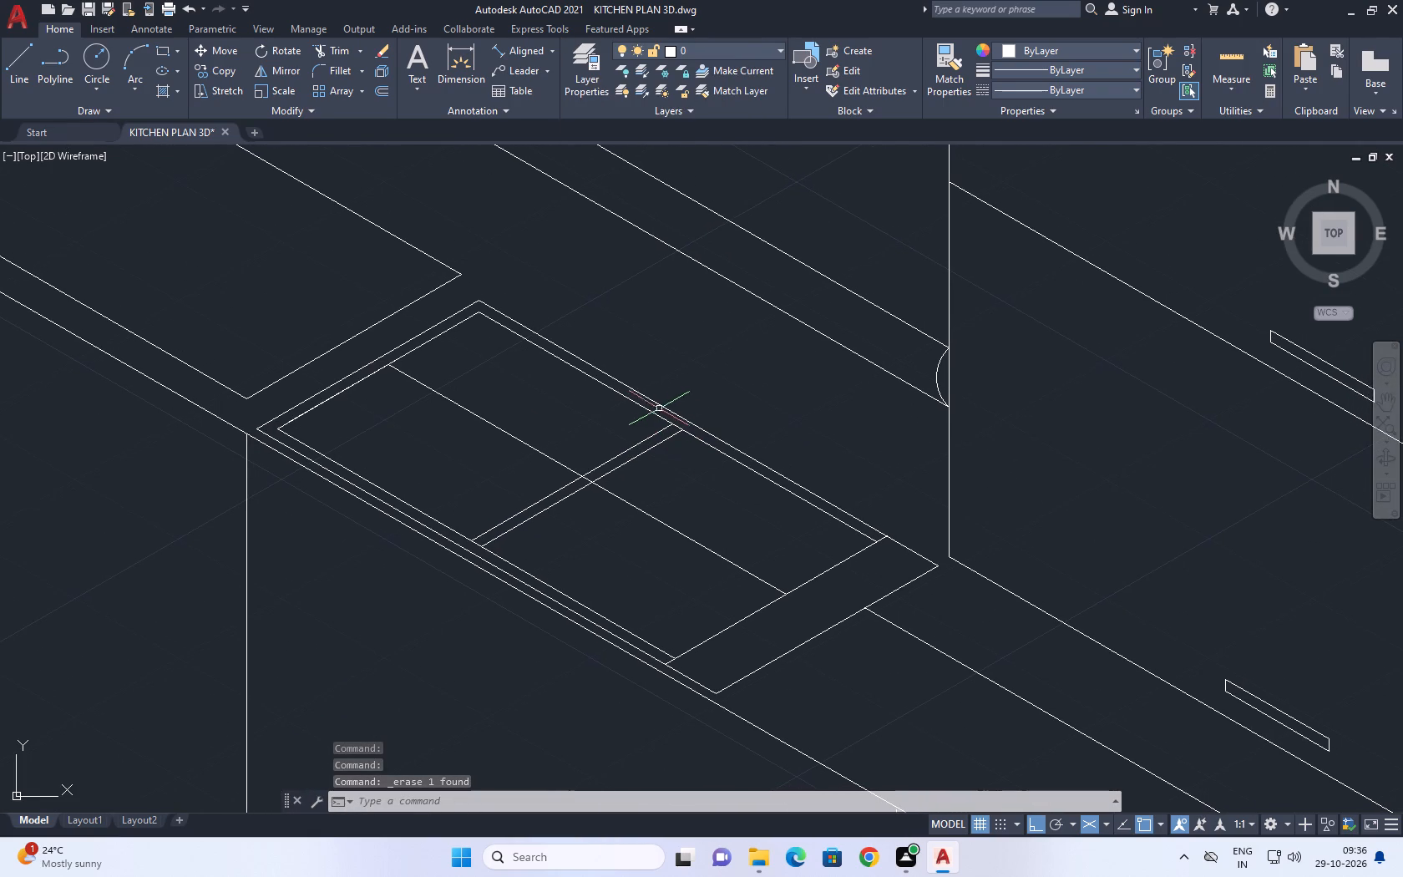
pyautogui.moveTo(669, 415); pyautogui.dragTo(645, 509, button='middle')
pyautogui.scroll(-1, 362, 397)
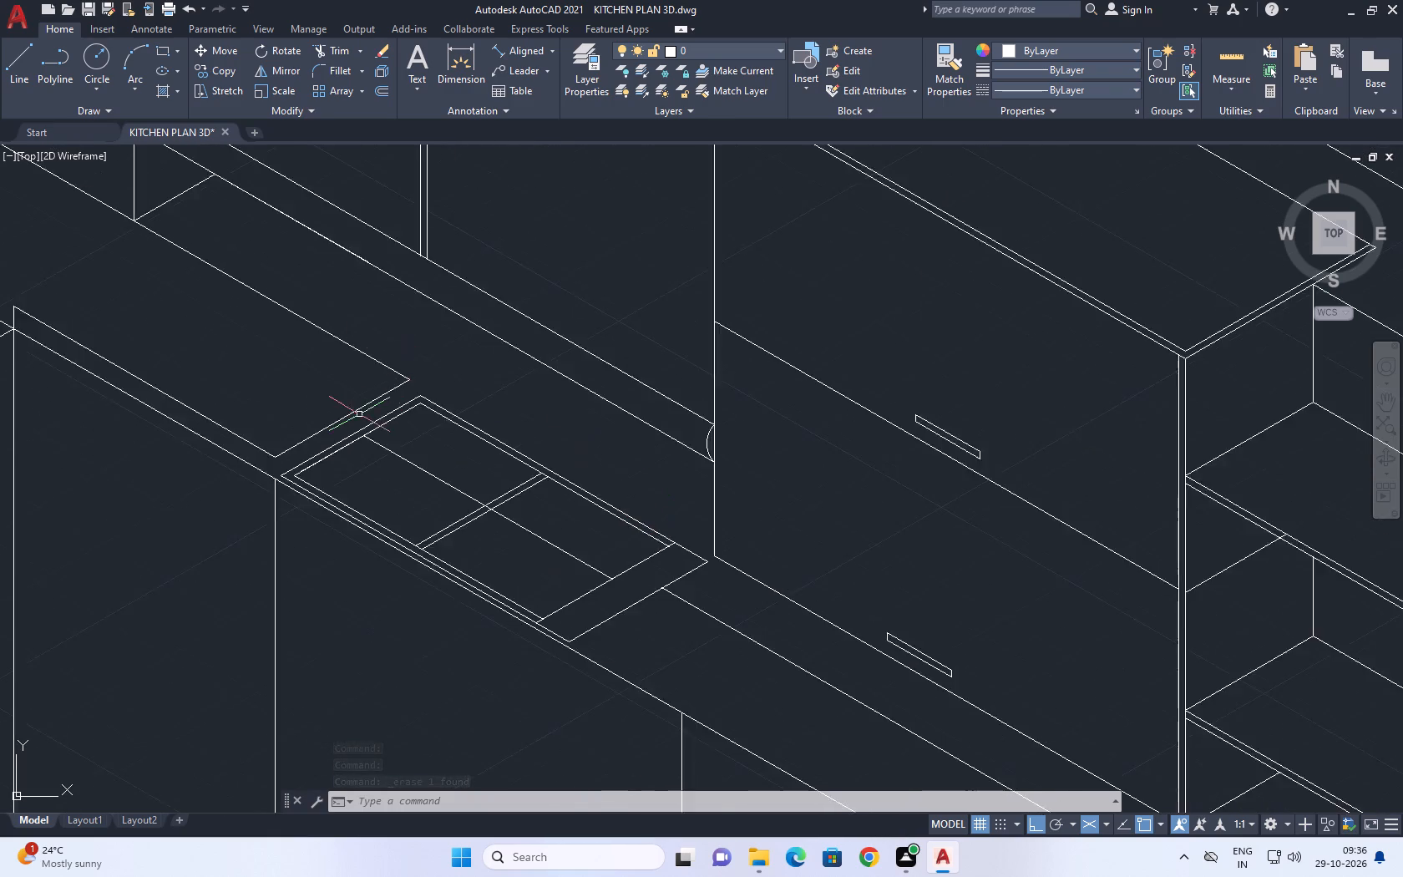
pyautogui.scroll(2, 358, 415)
pyautogui.moveTo(357, 413); pyautogui.dragTo(350, 408)
pyautogui.click(312, 368)
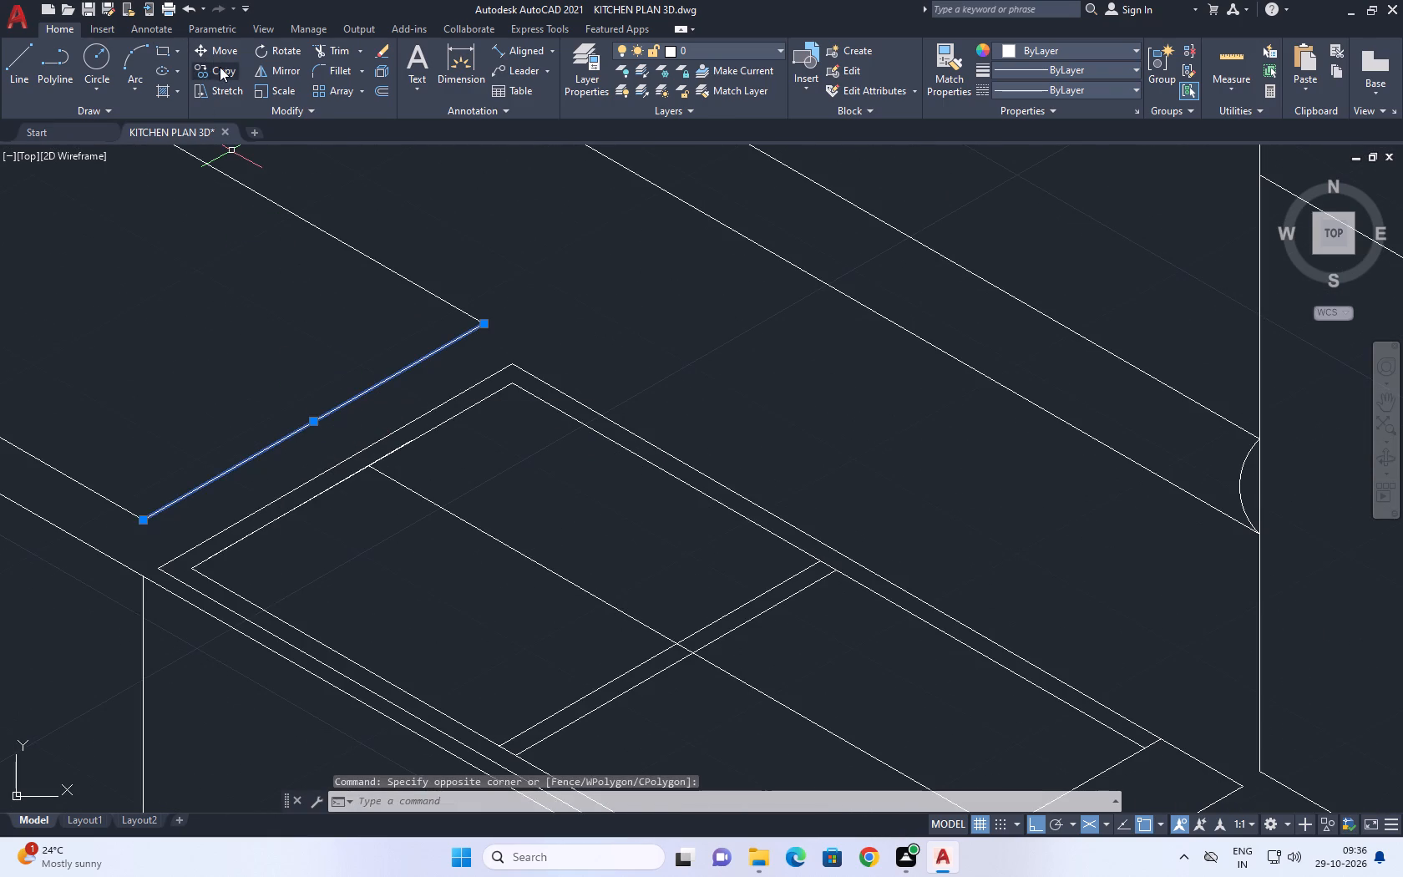
pyautogui.click(220, 67)
pyautogui.moveTo(231, 473); pyautogui.dragTo(631, 339, button='middle')
pyautogui.scroll(1, 512, 386)
pyautogui.click(560, 391)
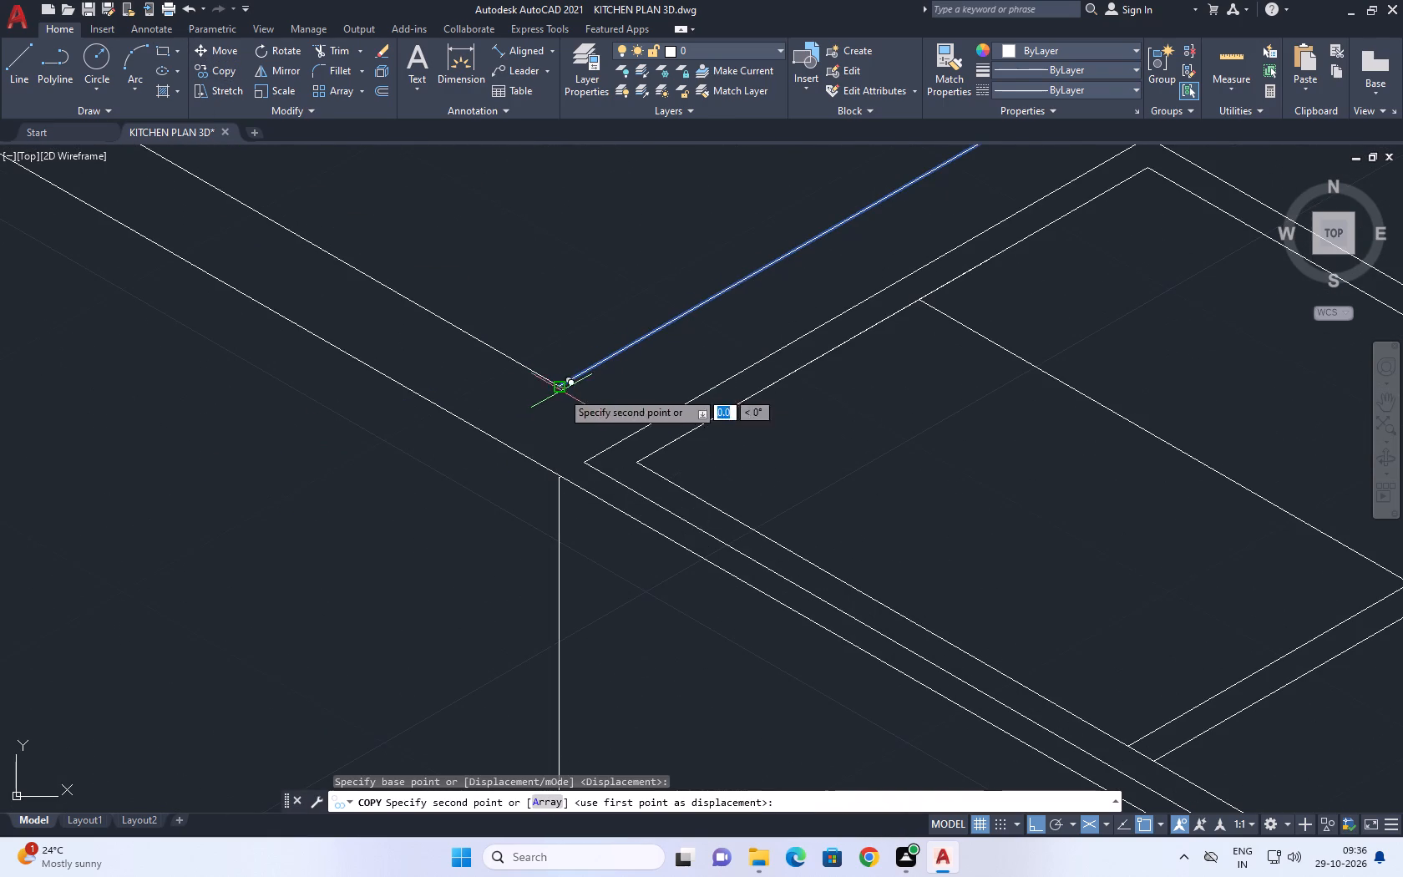
pyautogui.press('F5')
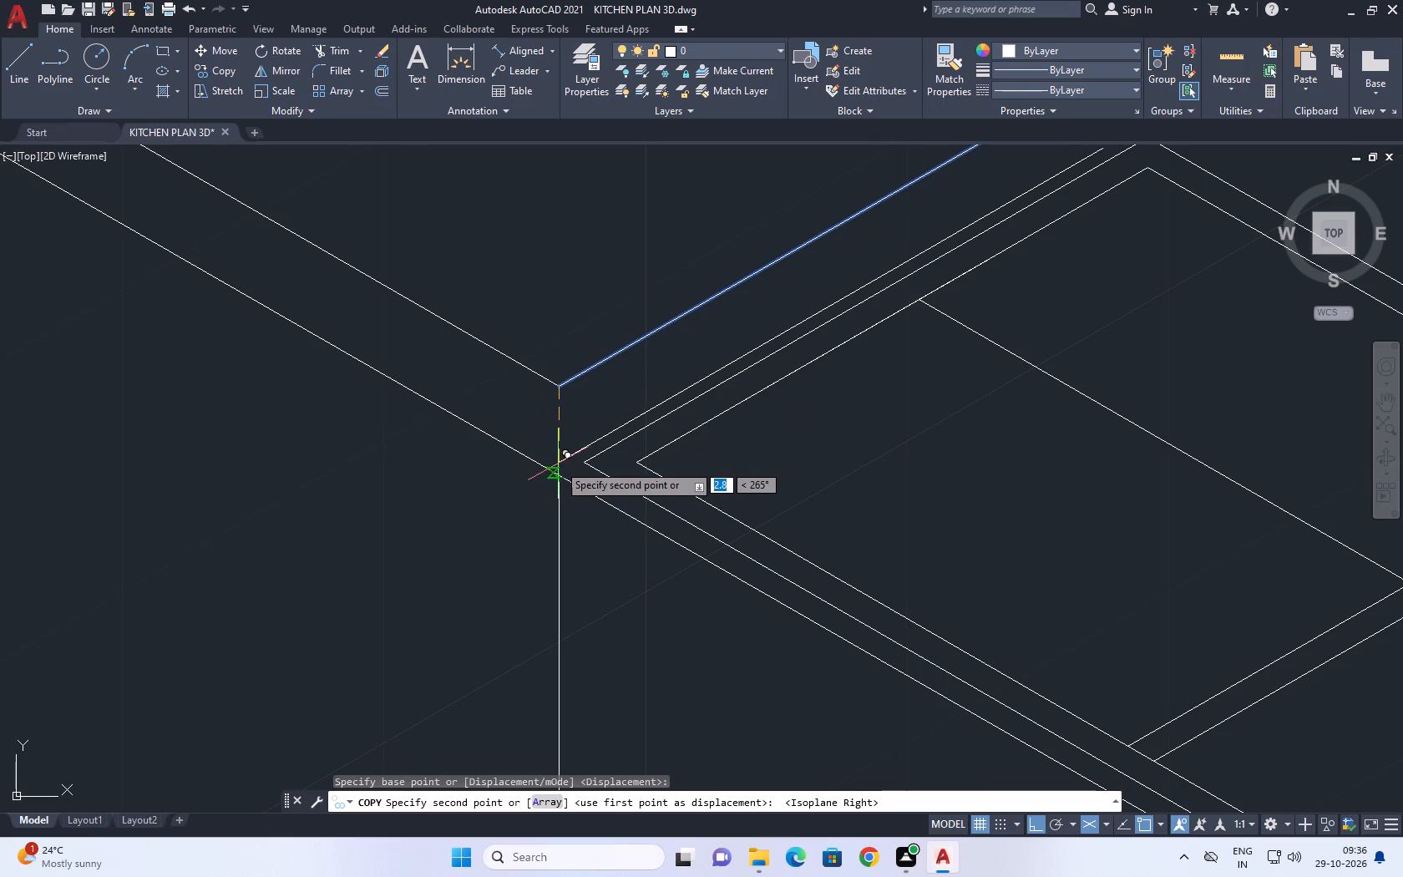
pyautogui.click(560, 462)
pyautogui.rightClick(423, 472)
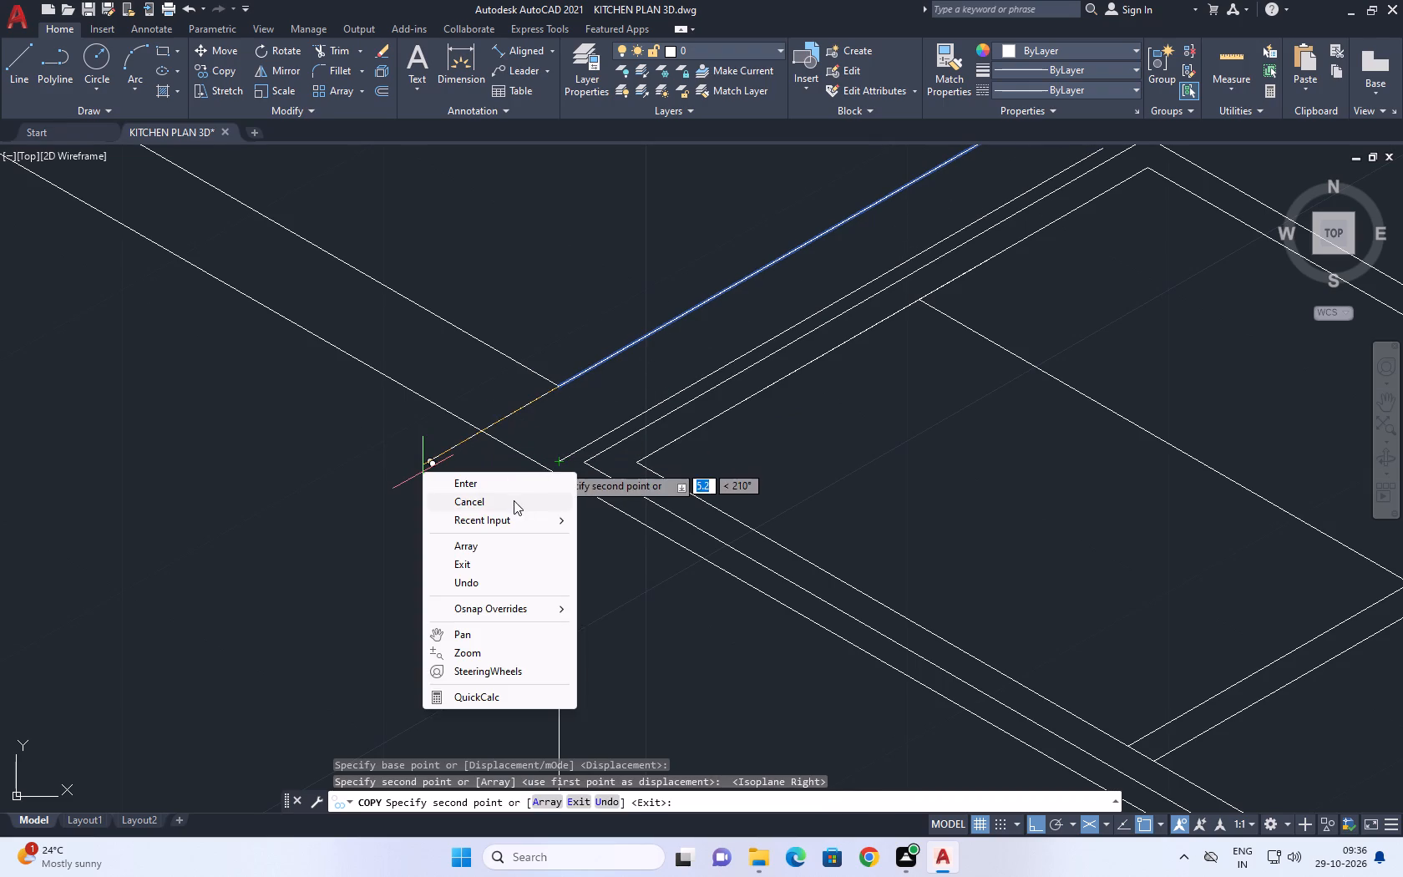
# Draw a vertical line joining the copied edge's front end to the adjoining countertop's front corner above it.
pyautogui.click(507, 502)
pyautogui.scroll(-1, 545, 387)
pyautogui.moveTo(19, 56); pyautogui.dragTo(19, 77)
pyautogui.scroll(2, 551, 413)
pyautogui.click(557, 464)
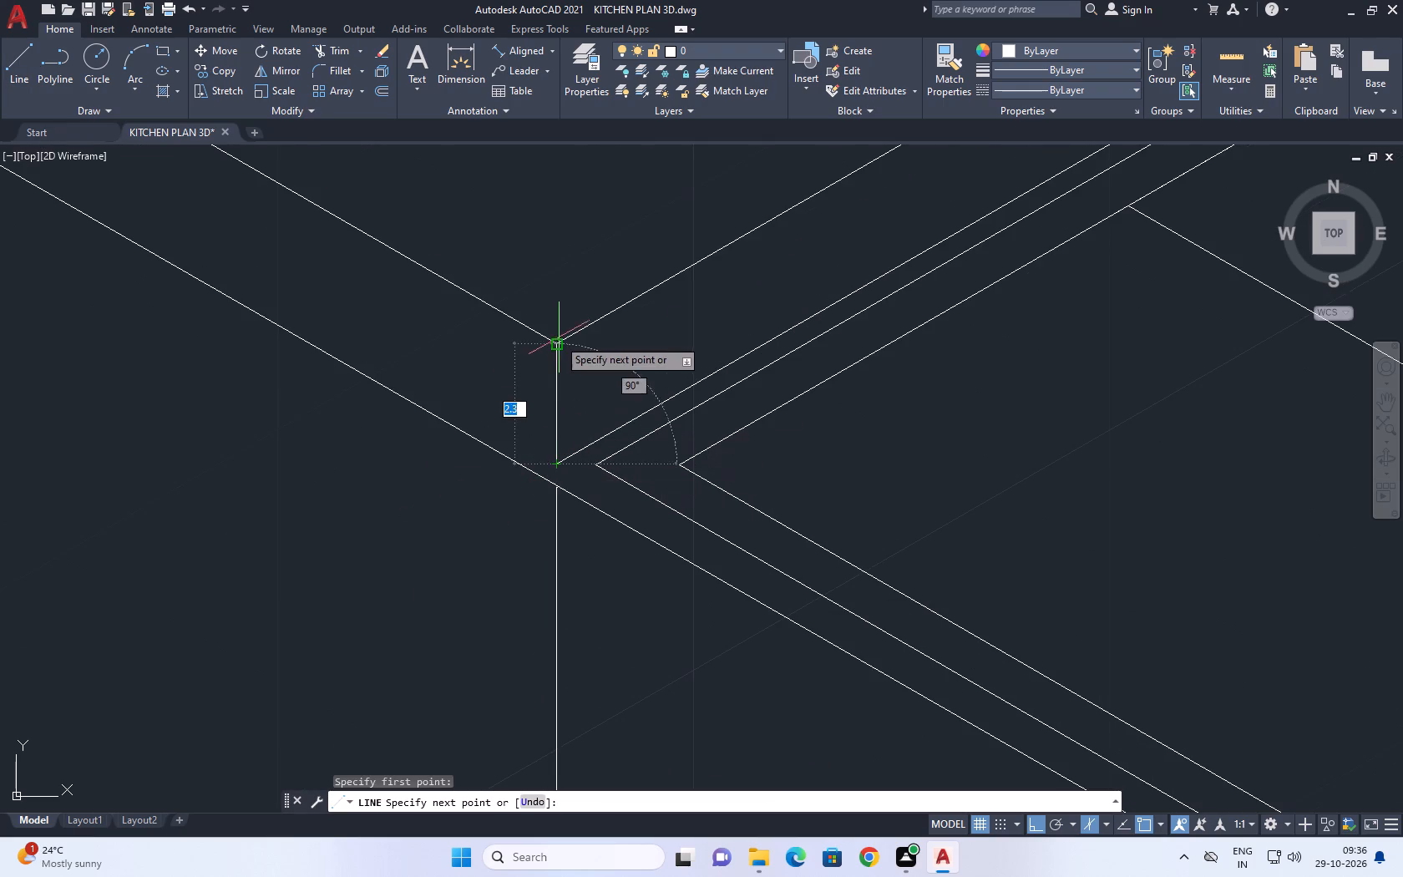
pyautogui.click(559, 340)
pyautogui.moveTo(563, 231); pyautogui.dragTo(557, 249, button='right')
pyautogui.click(591, 293)
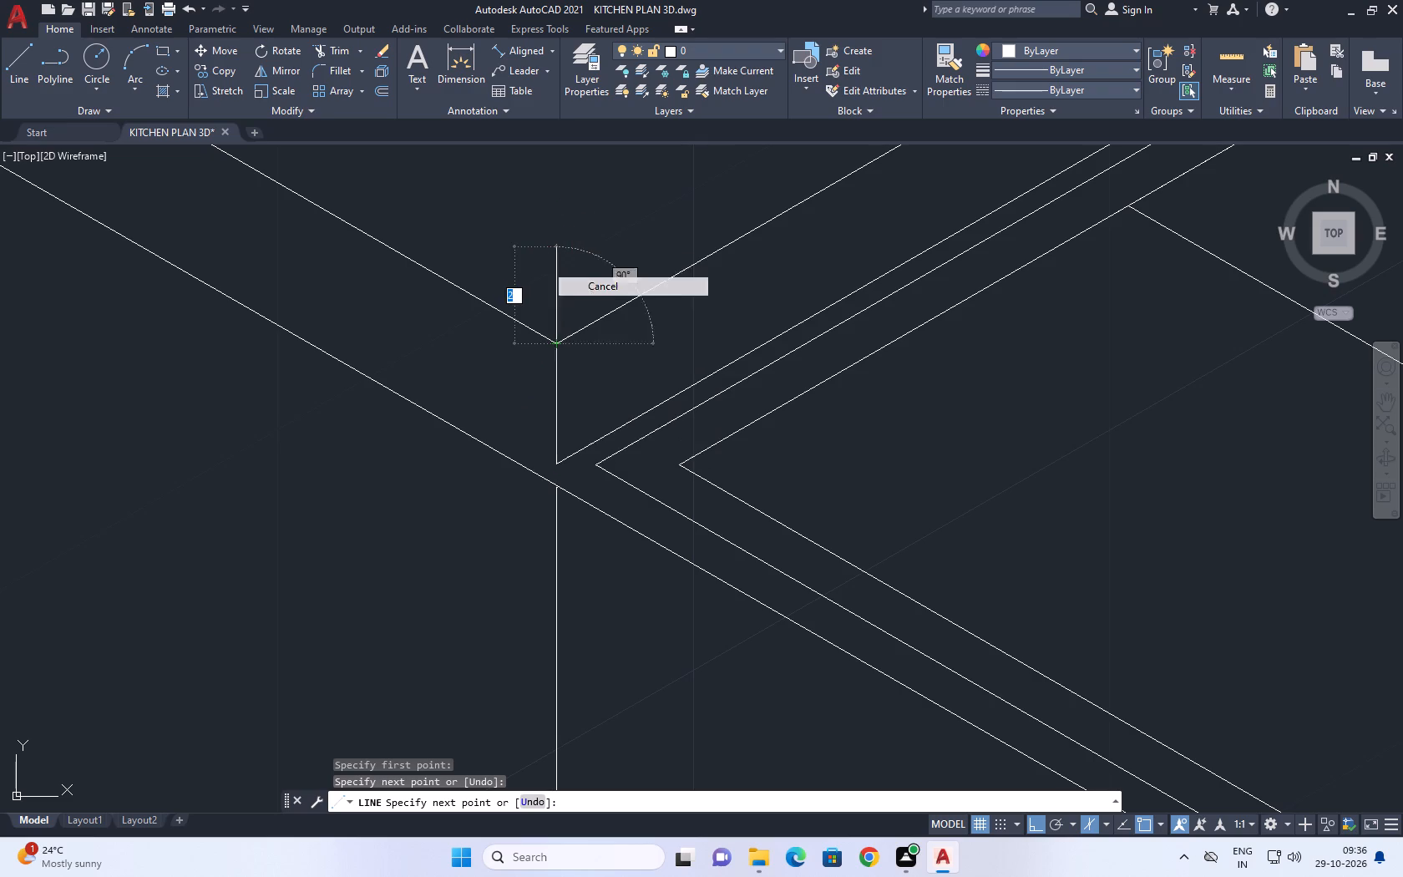
# Draw a vertical line from the adjoining countertop's back end corner down to the copied edge's back end.
pyautogui.scroll(-3, 606, 288)
pyautogui.moveTo(659, 266); pyautogui.dragTo(553, 454, button='middle')
pyautogui.scroll(-1, 584, 395)
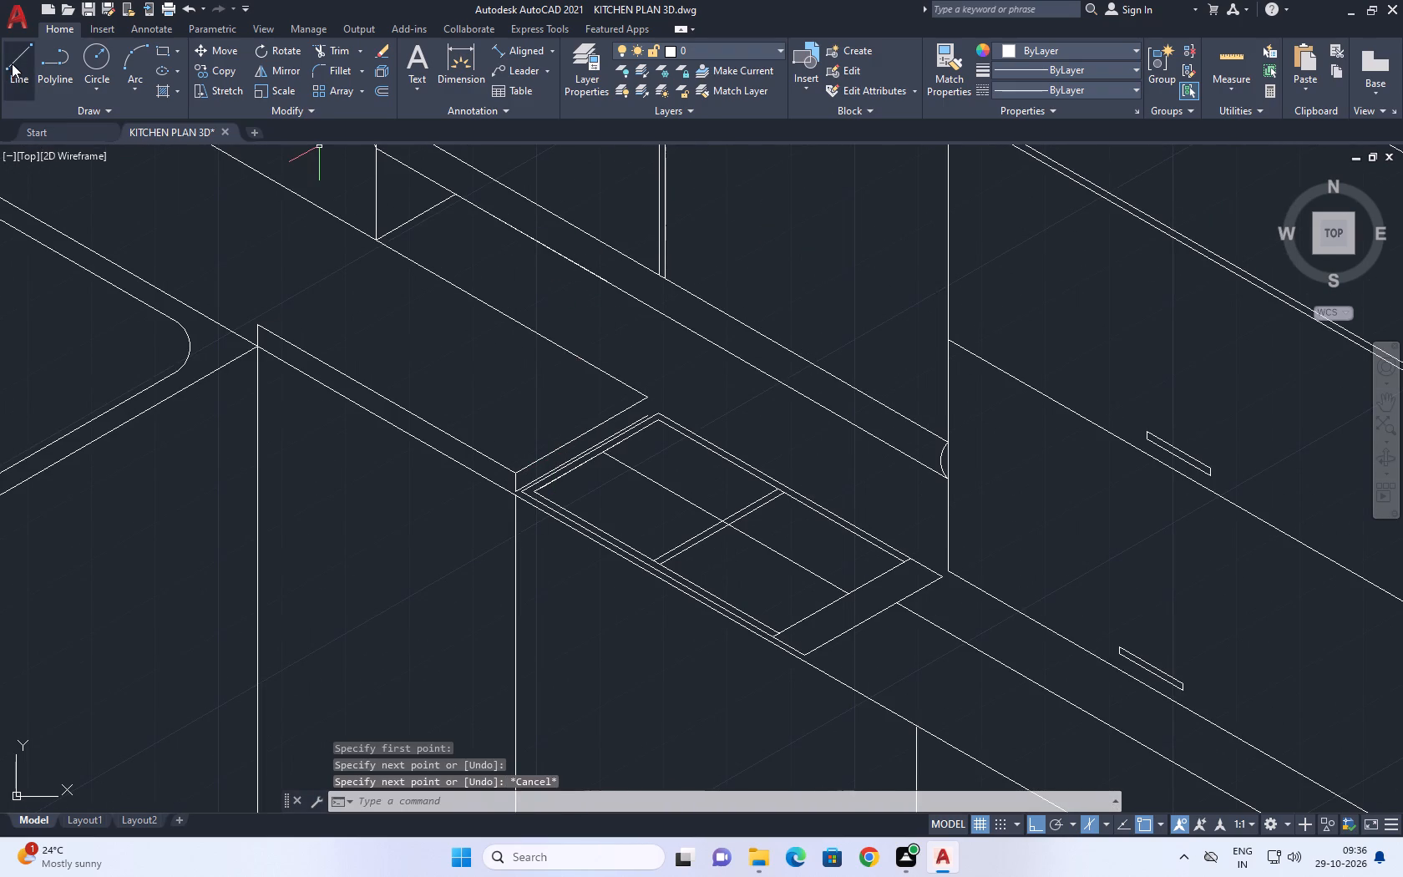
pyautogui.click(10, 62)
pyautogui.scroll(3, 620, 404)
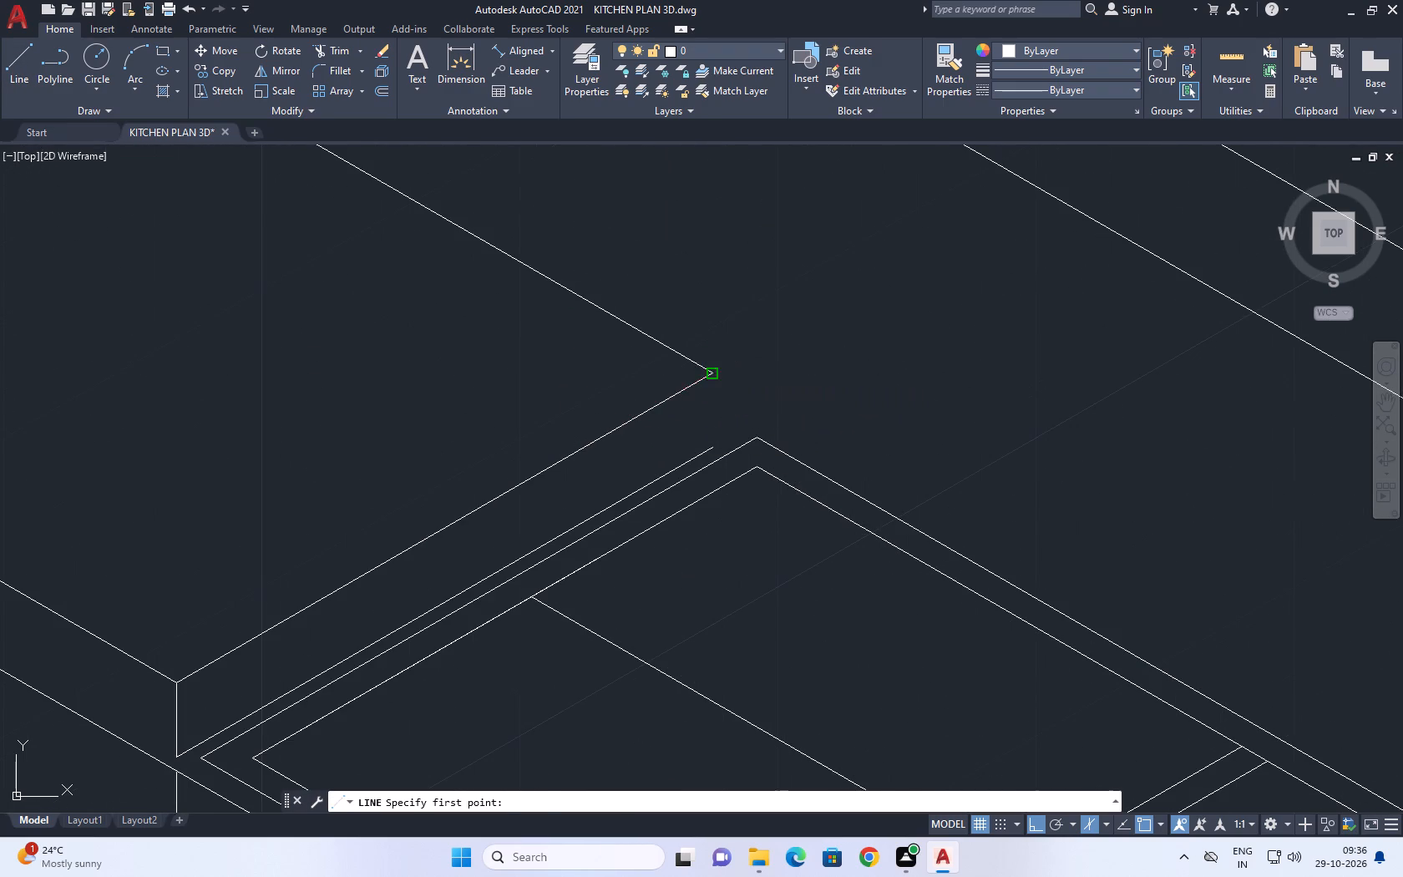
pyautogui.click(716, 375)
pyautogui.click(711, 449)
pyautogui.rightClick(732, 357)
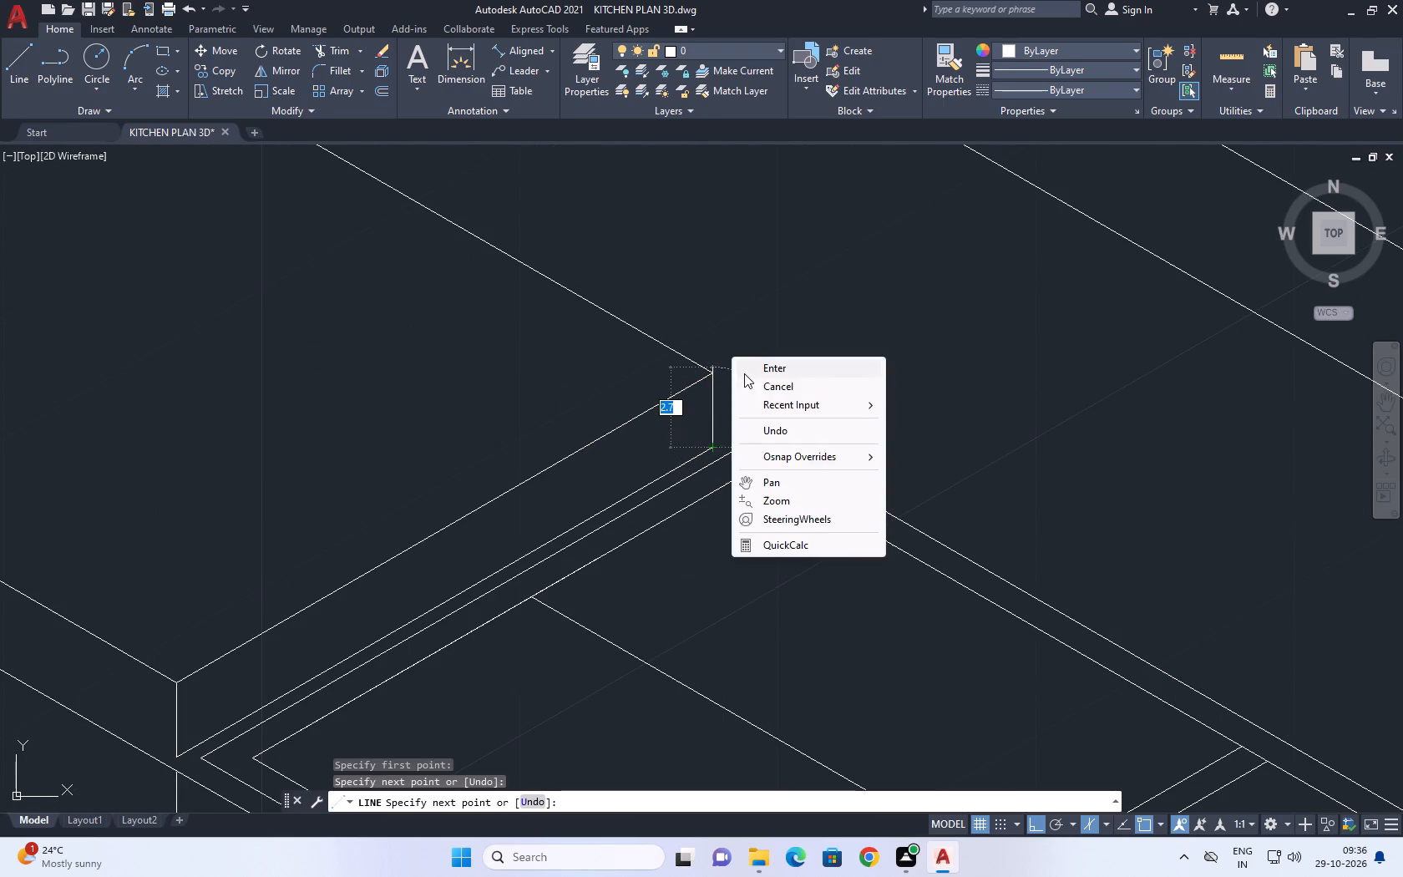
pyautogui.click(770, 380)
# Draw a line along the adjoining countertop's end face between the midpoints of its two vertical edges.
pyautogui.click(1, 62)
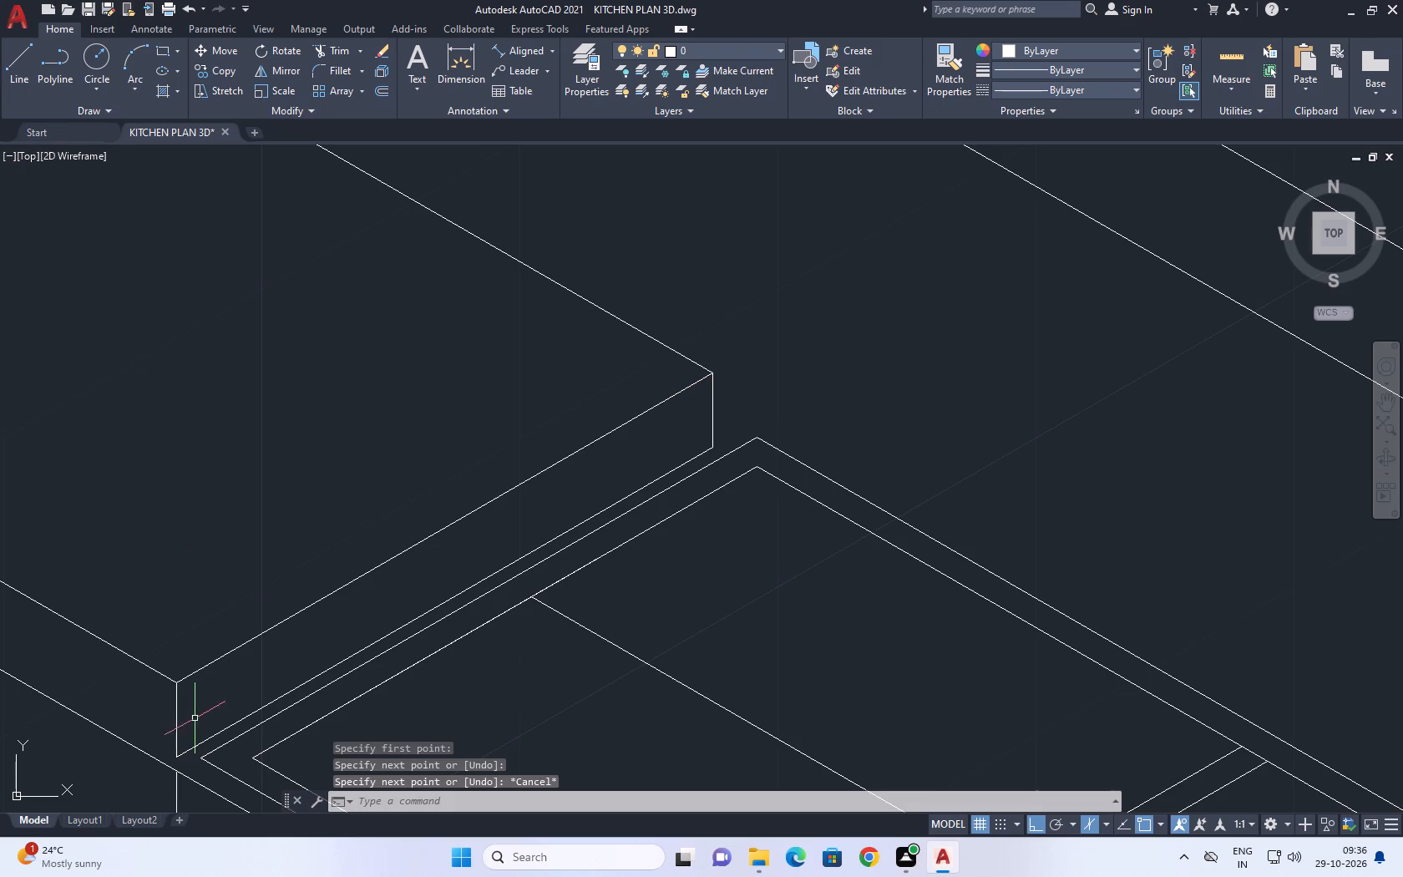
pyautogui.click(8, 63)
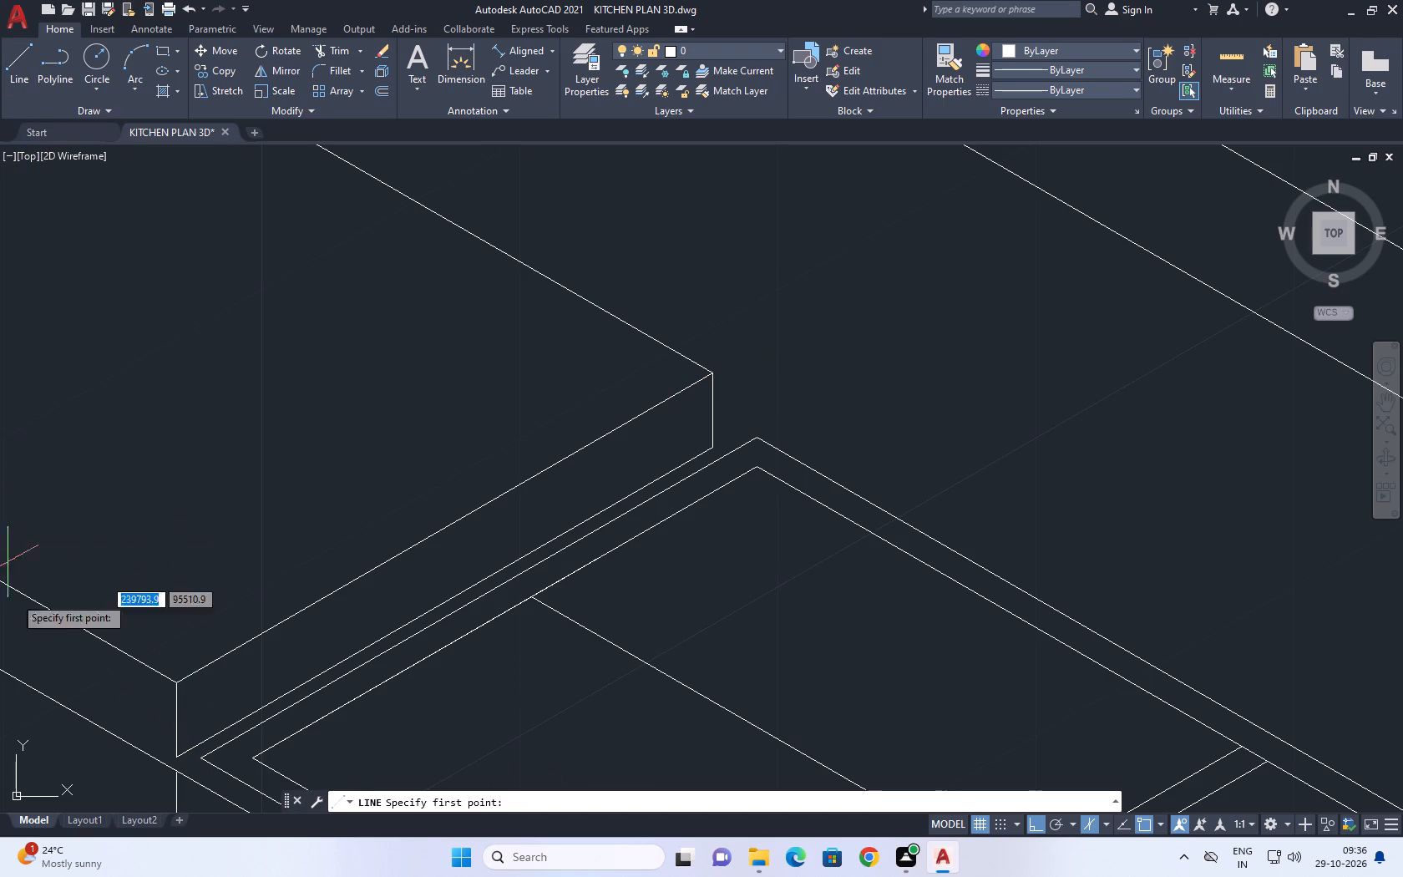
pyautogui.click(175, 720)
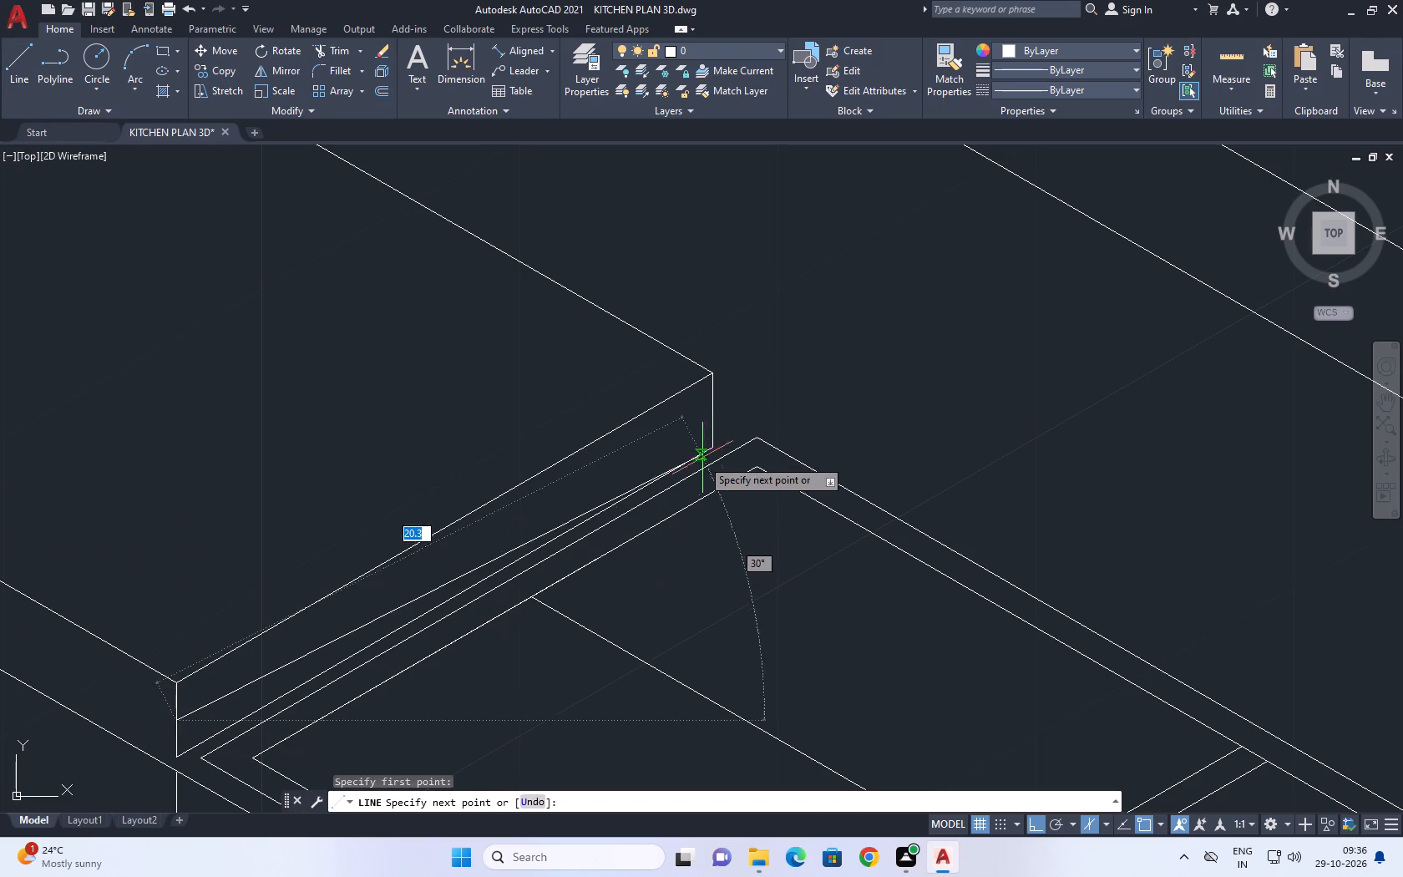
pyautogui.click(714, 409)
pyautogui.moveTo(820, 319); pyautogui.dragTo(823, 328, button='right')
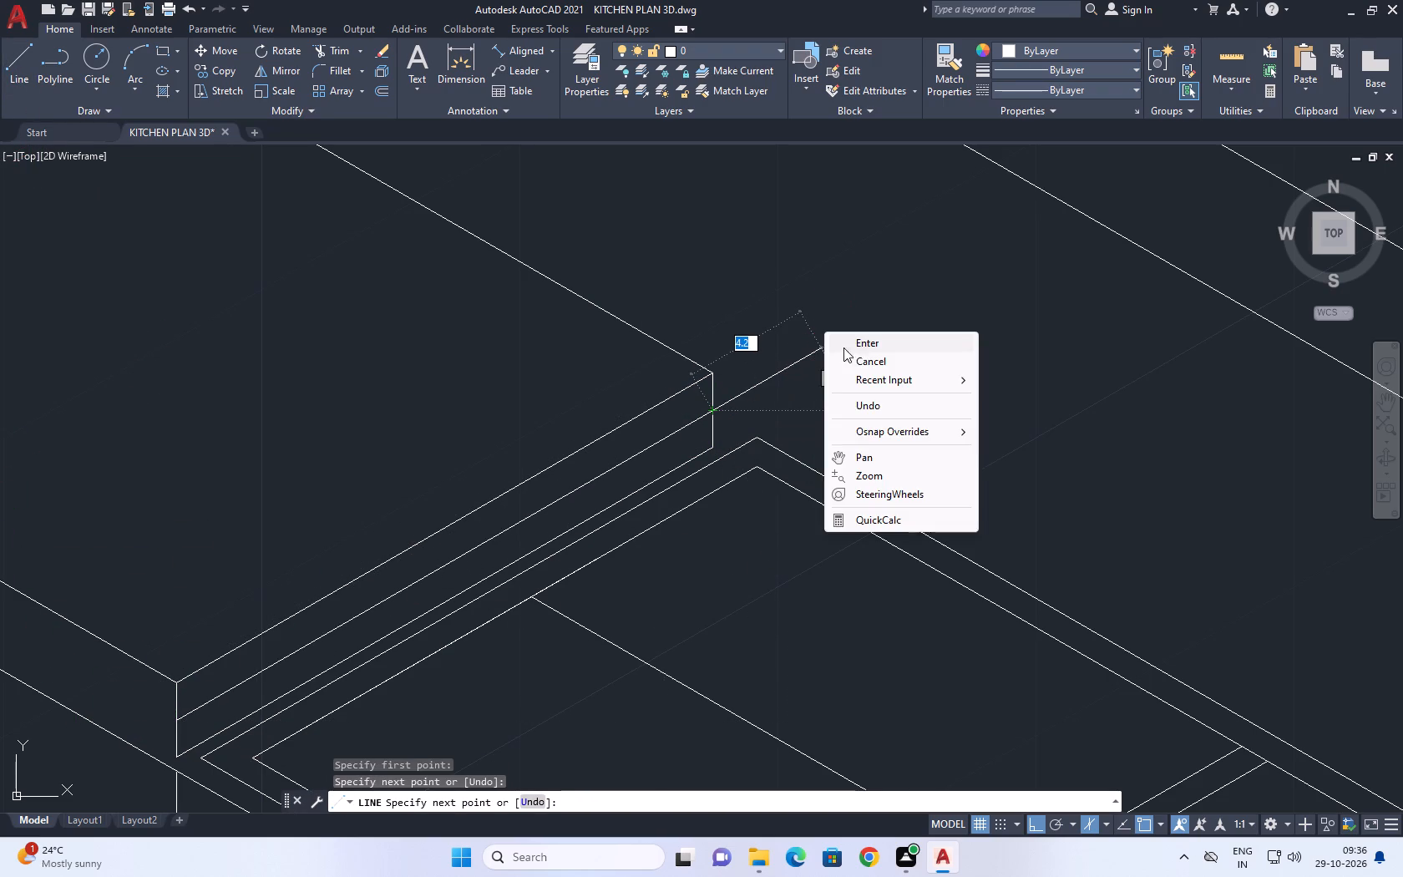
pyautogui.click(861, 360)
# Trim the bordered section's lengthwise centre line between the two divider lines.
pyautogui.scroll(-3, 847, 352)
pyautogui.moveTo(878, 350); pyautogui.dragTo(841, 332, button='middle')
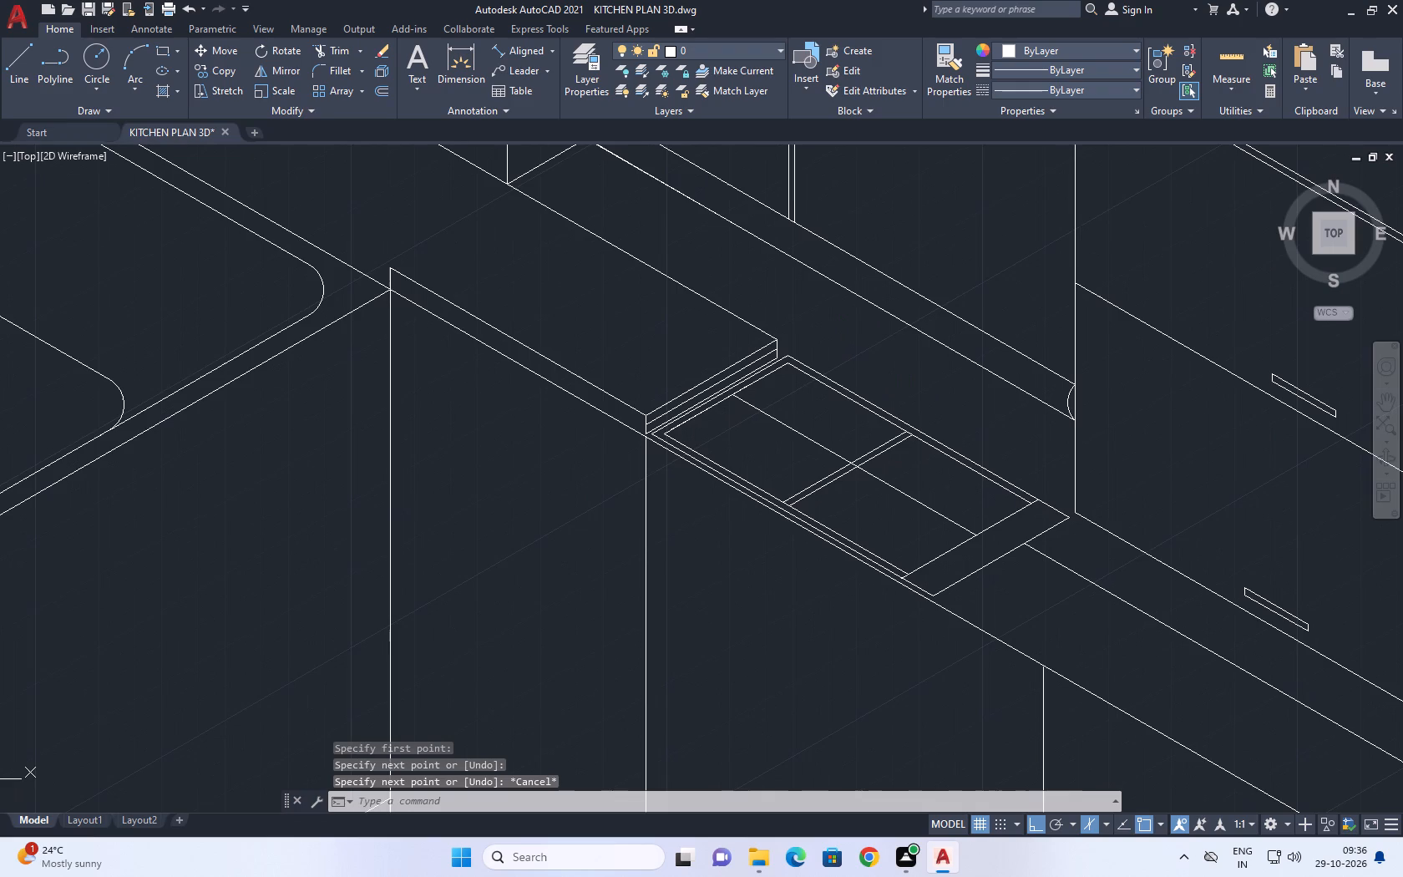
pyautogui.moveTo(841, 332); pyautogui.dragTo(839, 346, button='middle')
pyautogui.scroll(-1, 839, 346)
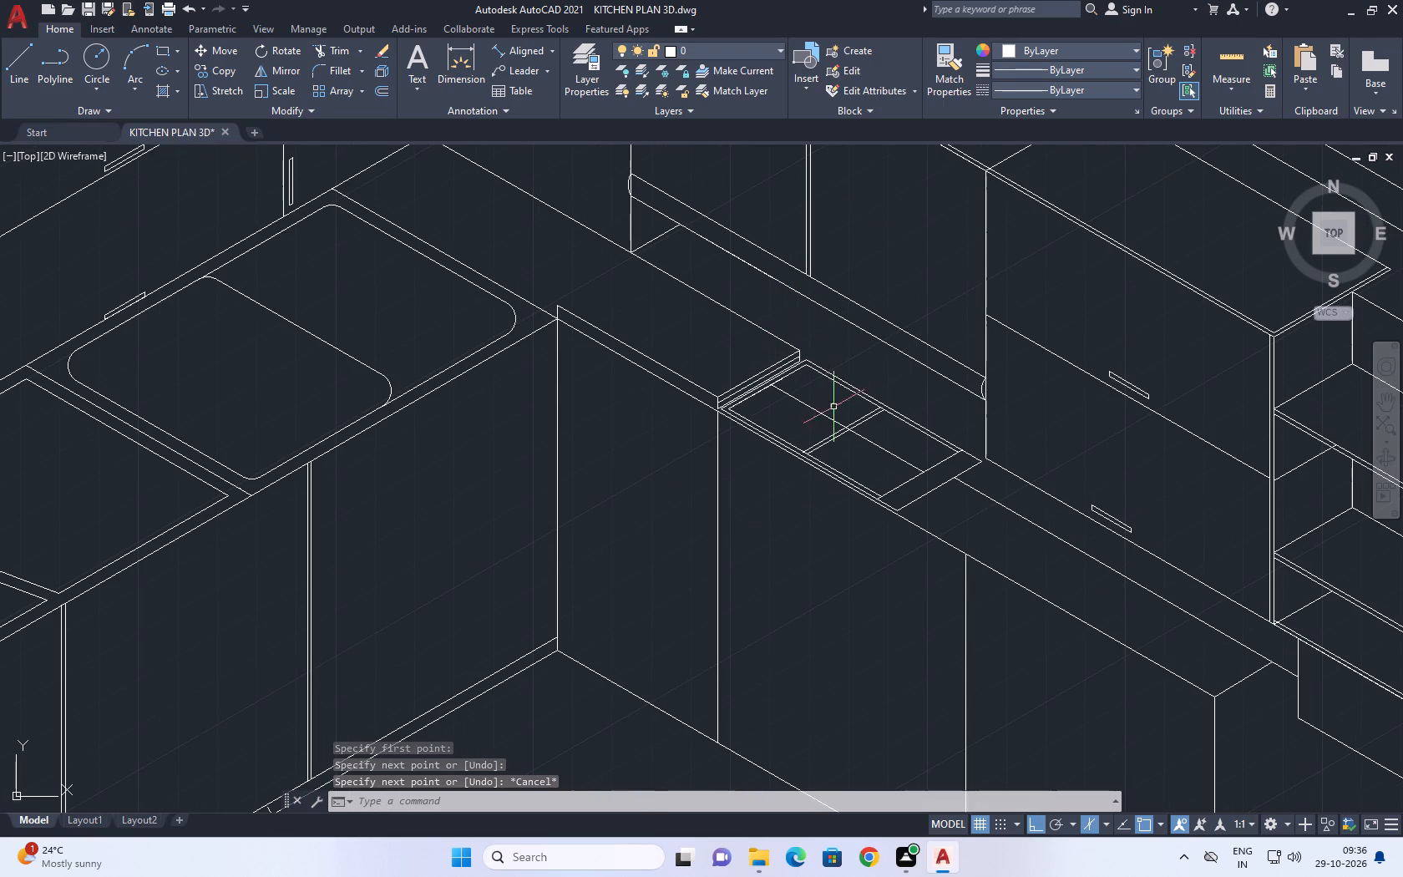
pyautogui.moveTo(874, 393); pyautogui.dragTo(769, 373, button='middle')
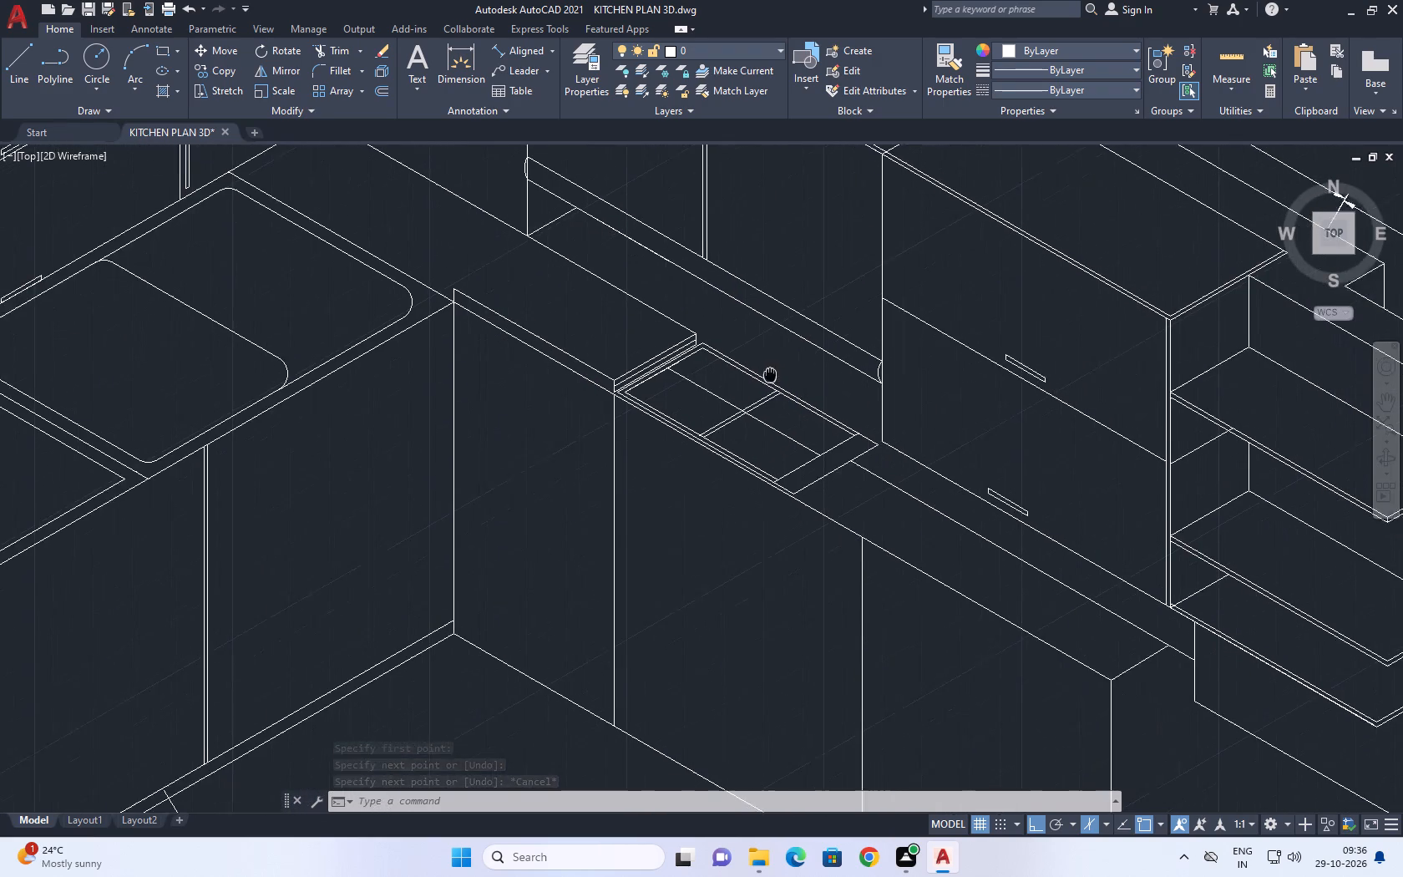
pyautogui.moveTo(769, 373); pyautogui.dragTo(762, 368, button='middle')
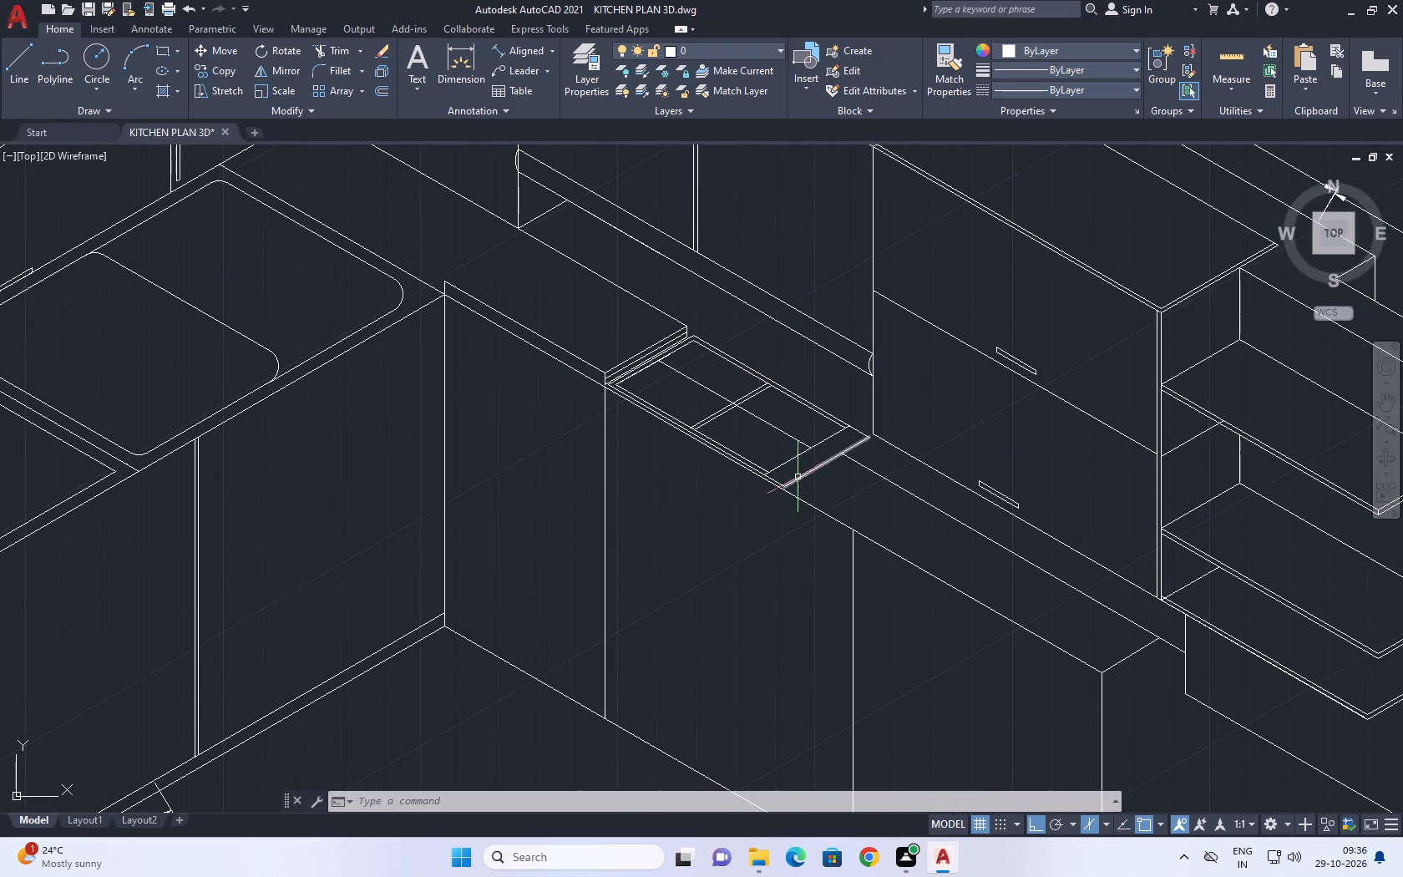
pyautogui.moveTo(780, 459); pyautogui.dragTo(793, 489, button='middle')
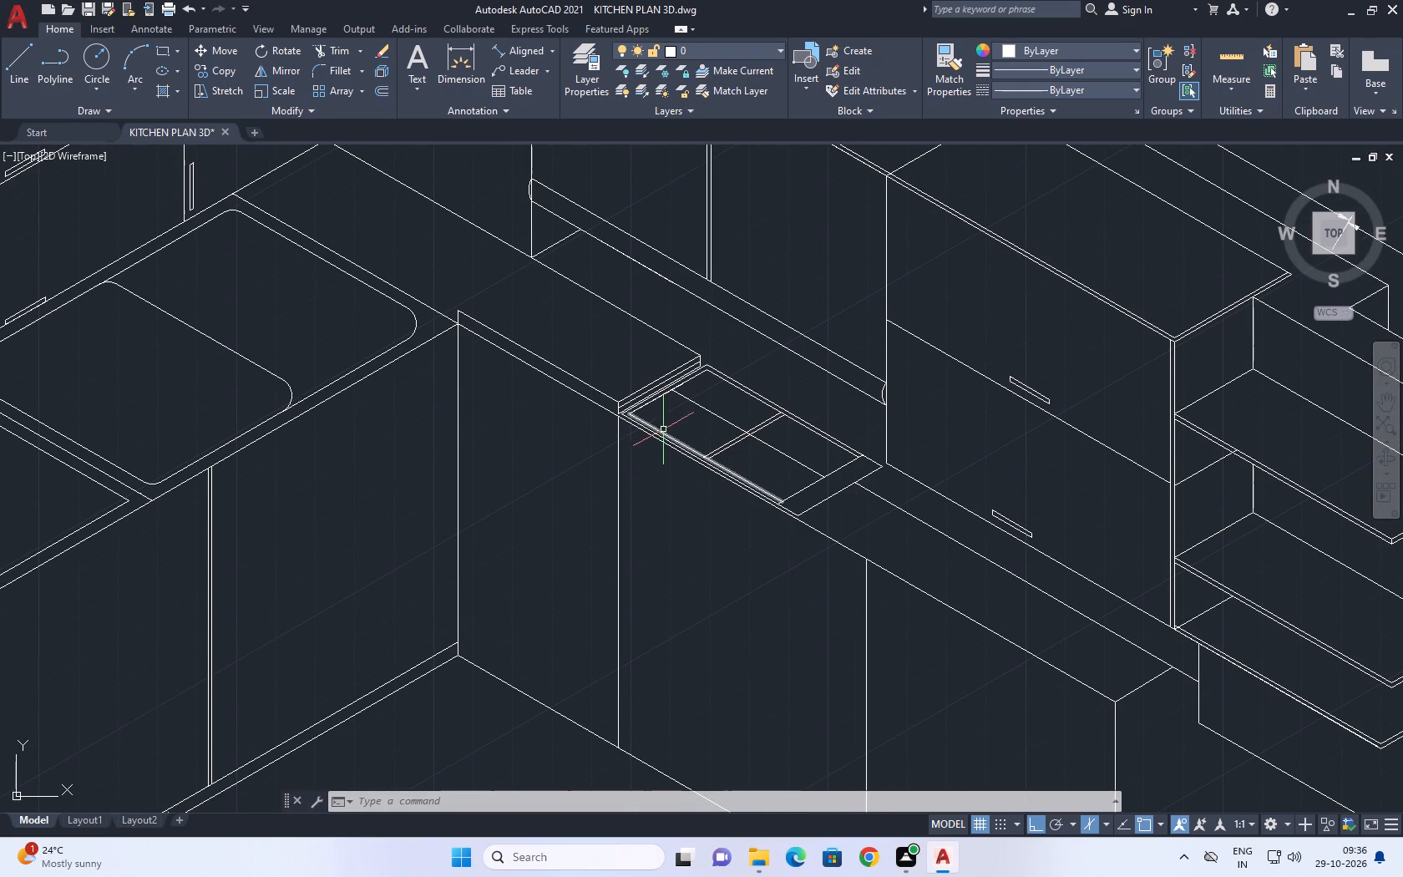
pyautogui.click(336, 53)
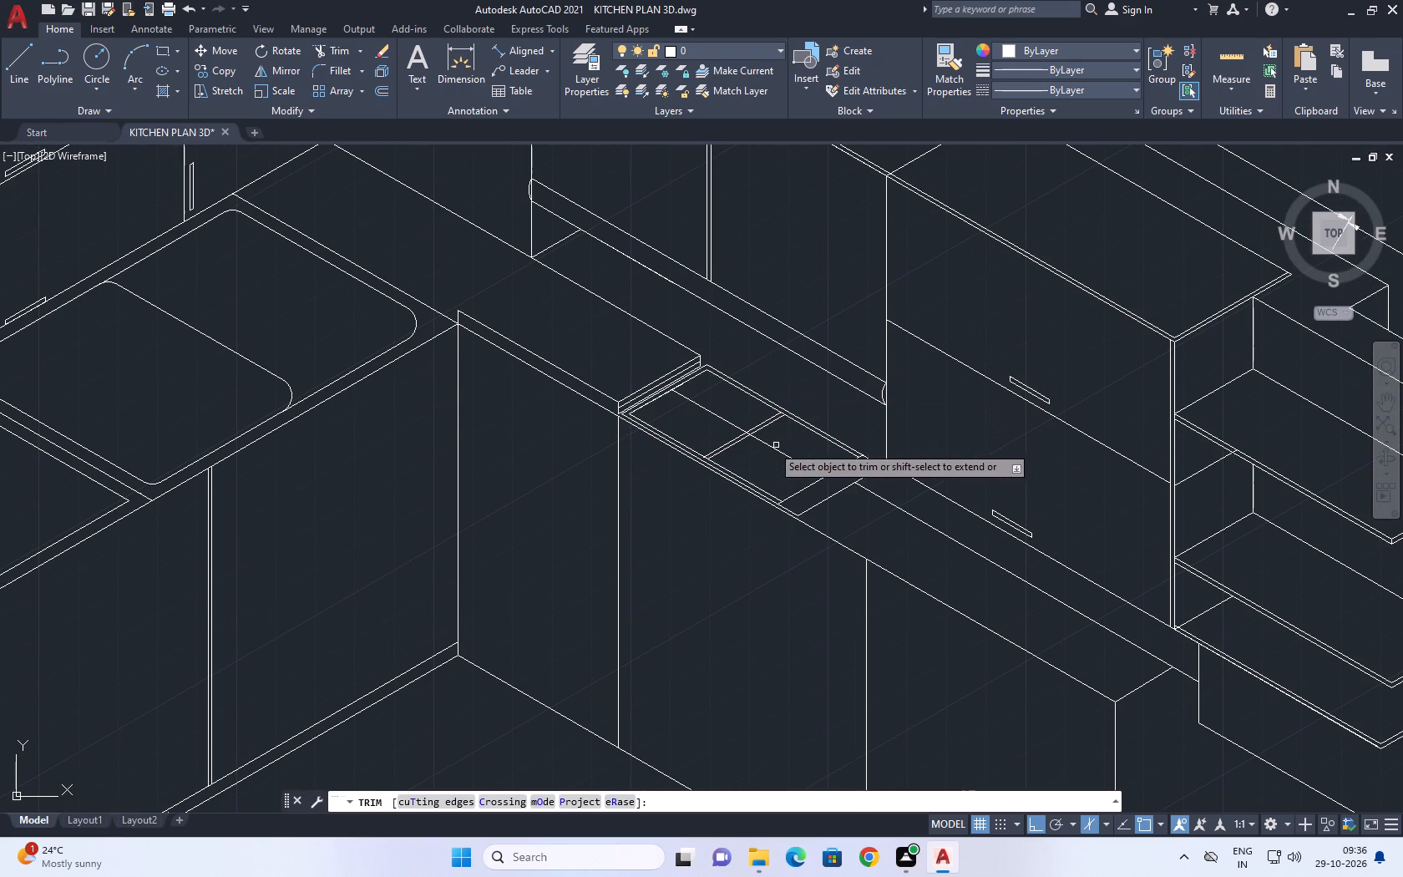
pyautogui.scroll(4, 744, 443)
pyautogui.click(765, 408)
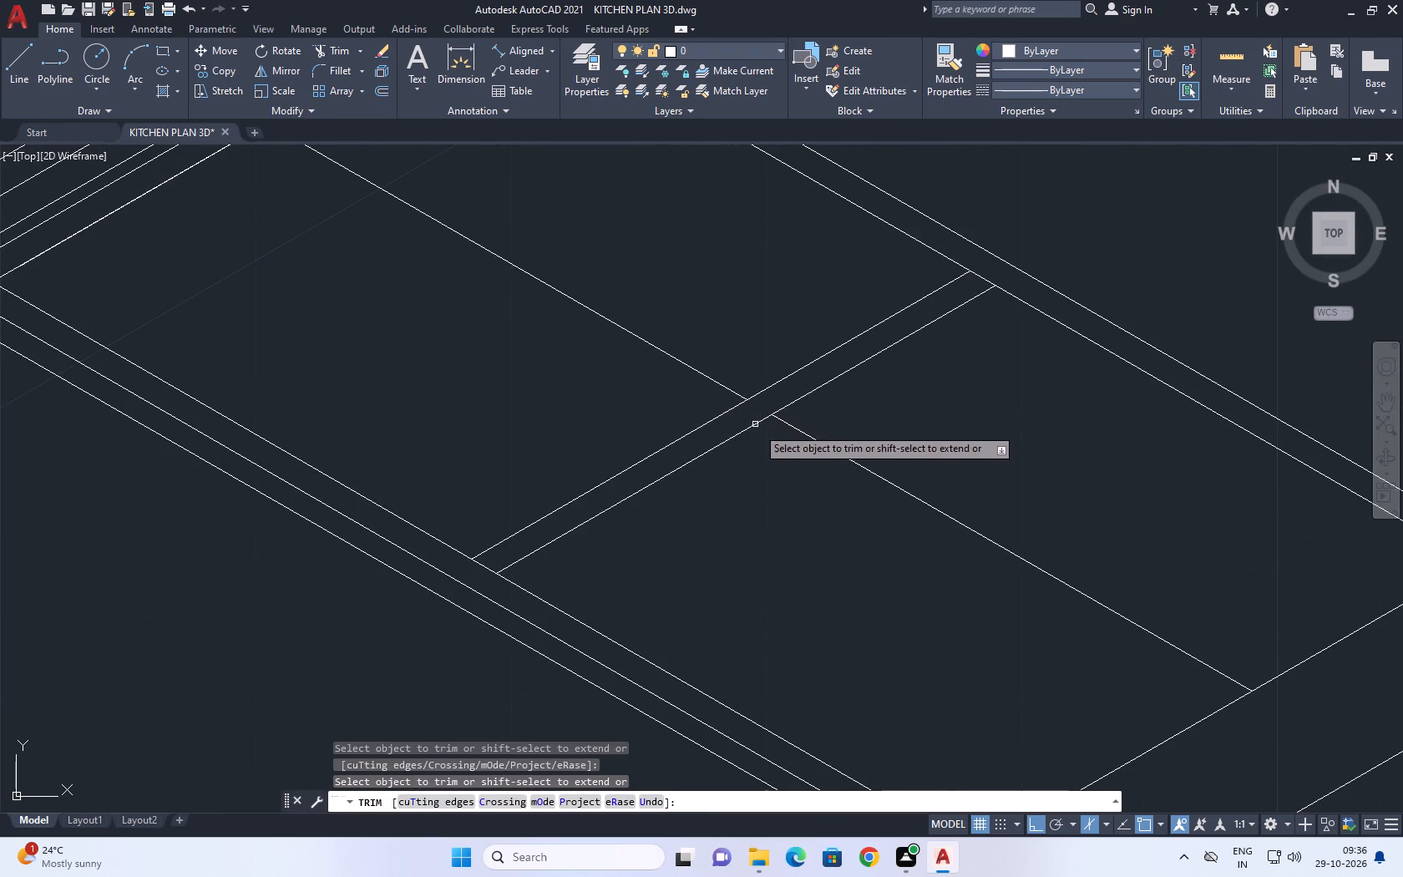
pyautogui.rightClick(781, 494)
pyautogui.click(822, 521)
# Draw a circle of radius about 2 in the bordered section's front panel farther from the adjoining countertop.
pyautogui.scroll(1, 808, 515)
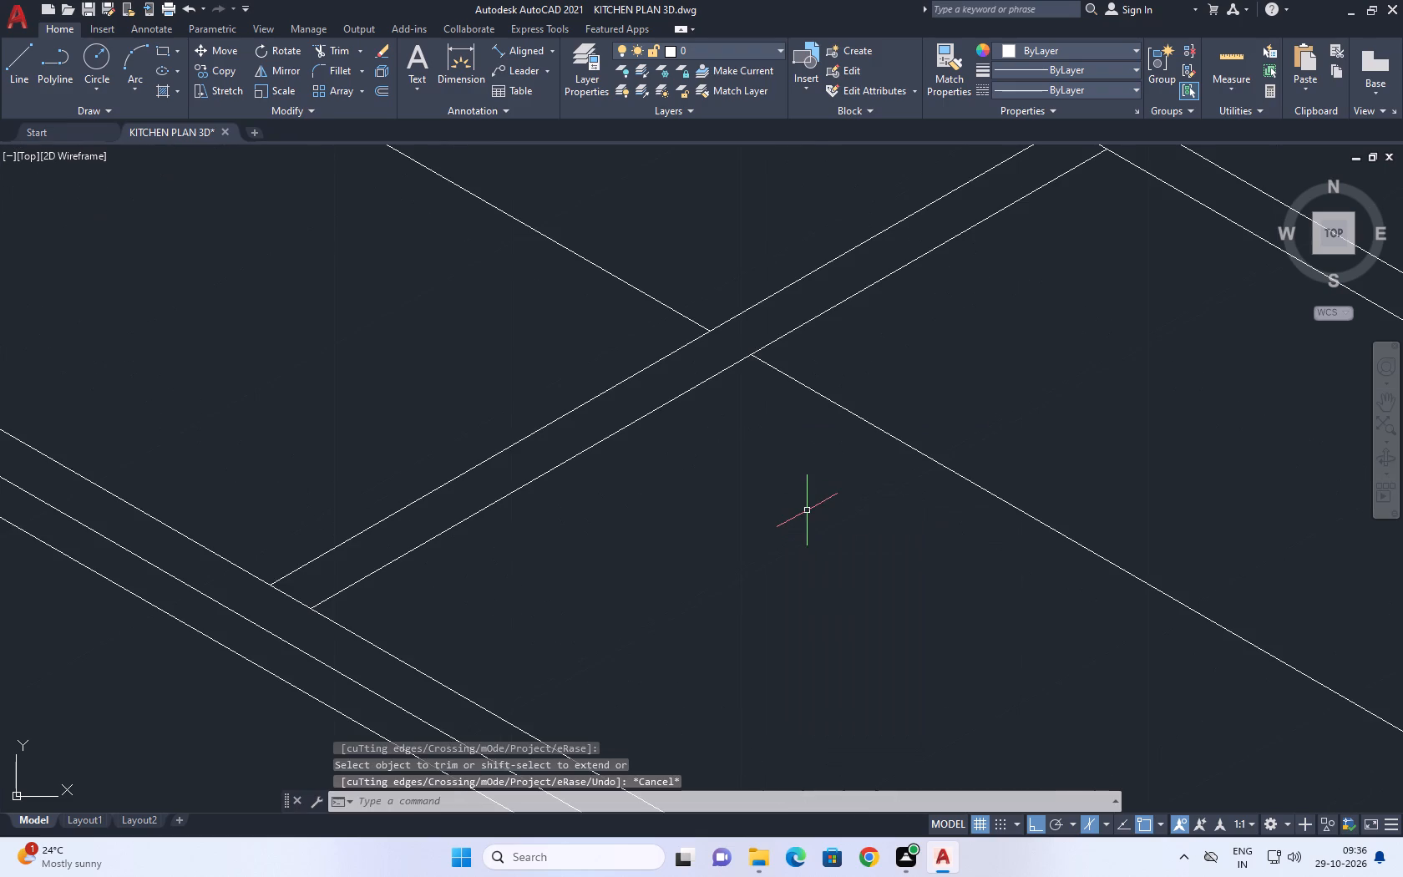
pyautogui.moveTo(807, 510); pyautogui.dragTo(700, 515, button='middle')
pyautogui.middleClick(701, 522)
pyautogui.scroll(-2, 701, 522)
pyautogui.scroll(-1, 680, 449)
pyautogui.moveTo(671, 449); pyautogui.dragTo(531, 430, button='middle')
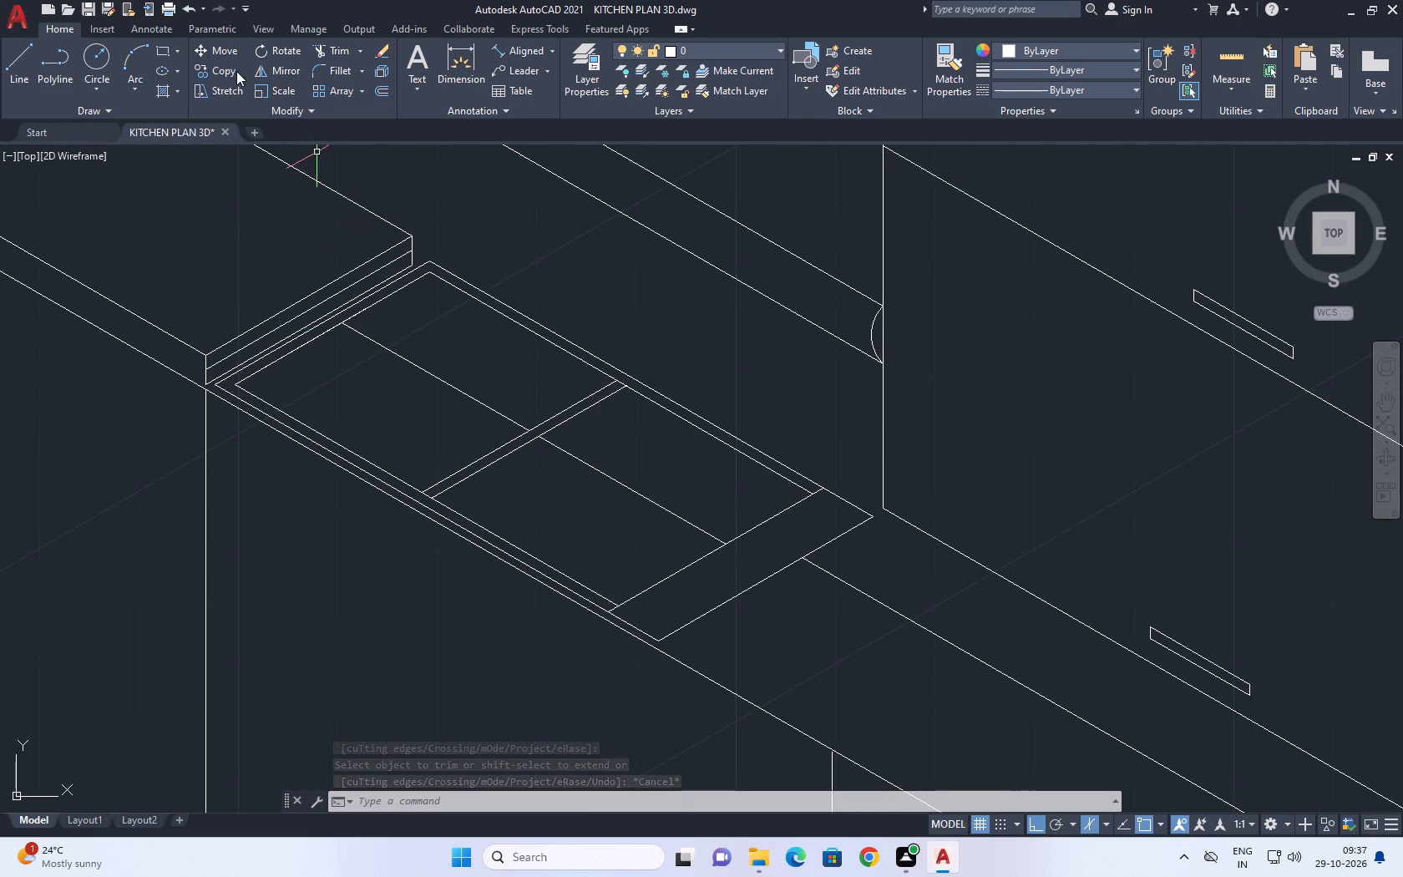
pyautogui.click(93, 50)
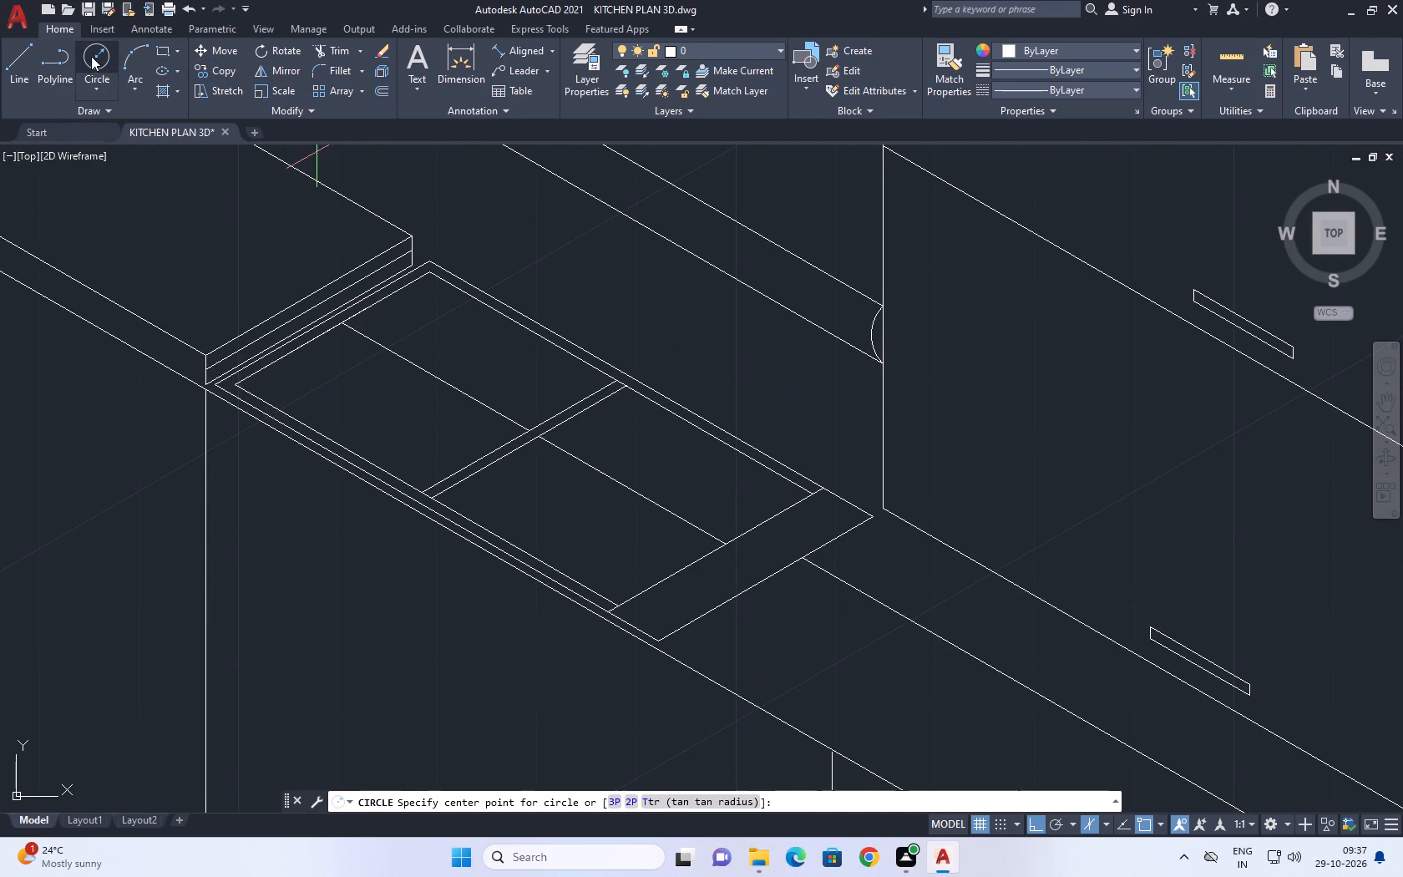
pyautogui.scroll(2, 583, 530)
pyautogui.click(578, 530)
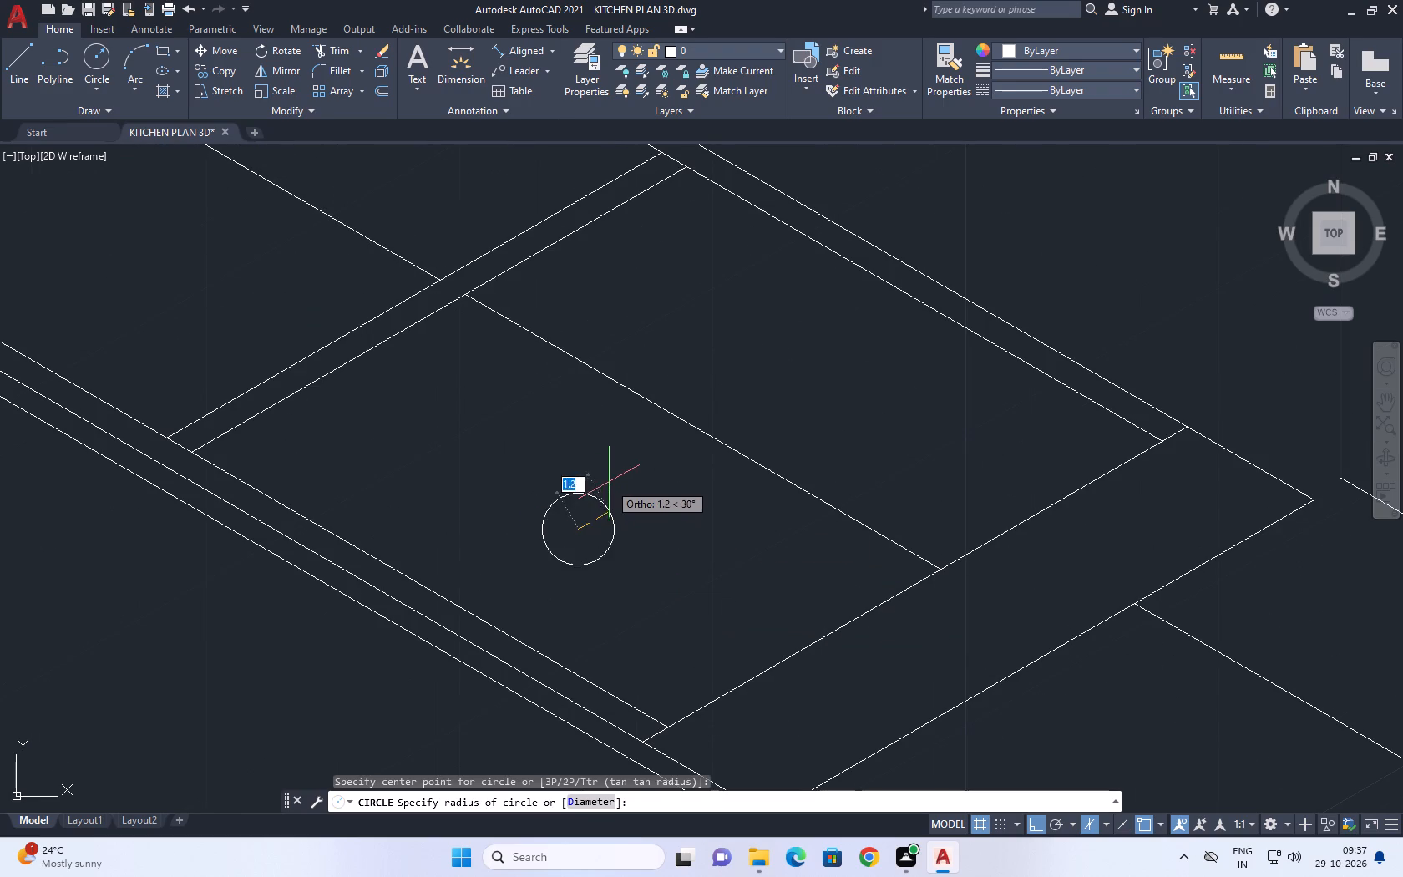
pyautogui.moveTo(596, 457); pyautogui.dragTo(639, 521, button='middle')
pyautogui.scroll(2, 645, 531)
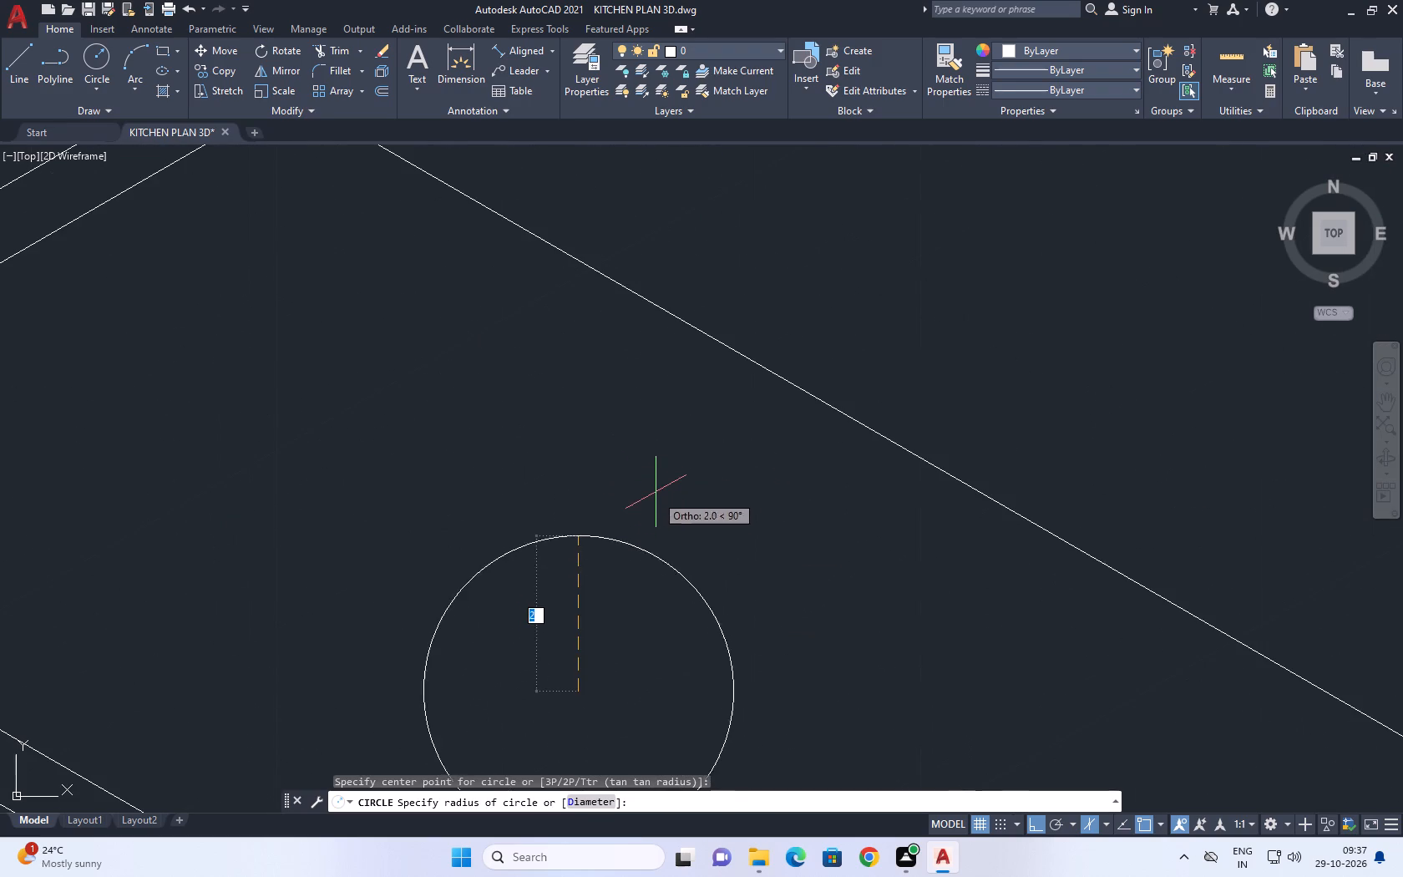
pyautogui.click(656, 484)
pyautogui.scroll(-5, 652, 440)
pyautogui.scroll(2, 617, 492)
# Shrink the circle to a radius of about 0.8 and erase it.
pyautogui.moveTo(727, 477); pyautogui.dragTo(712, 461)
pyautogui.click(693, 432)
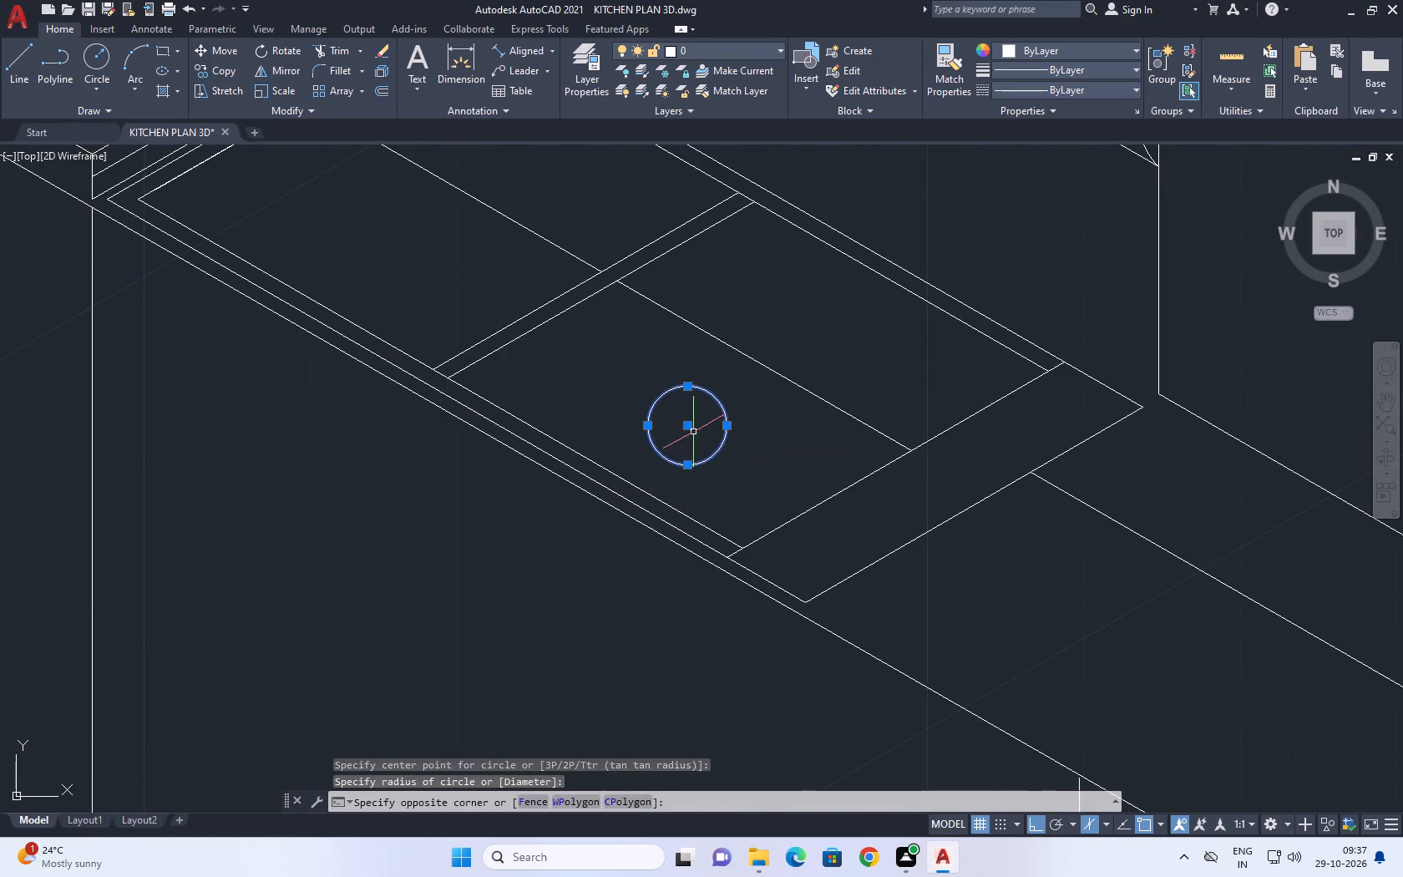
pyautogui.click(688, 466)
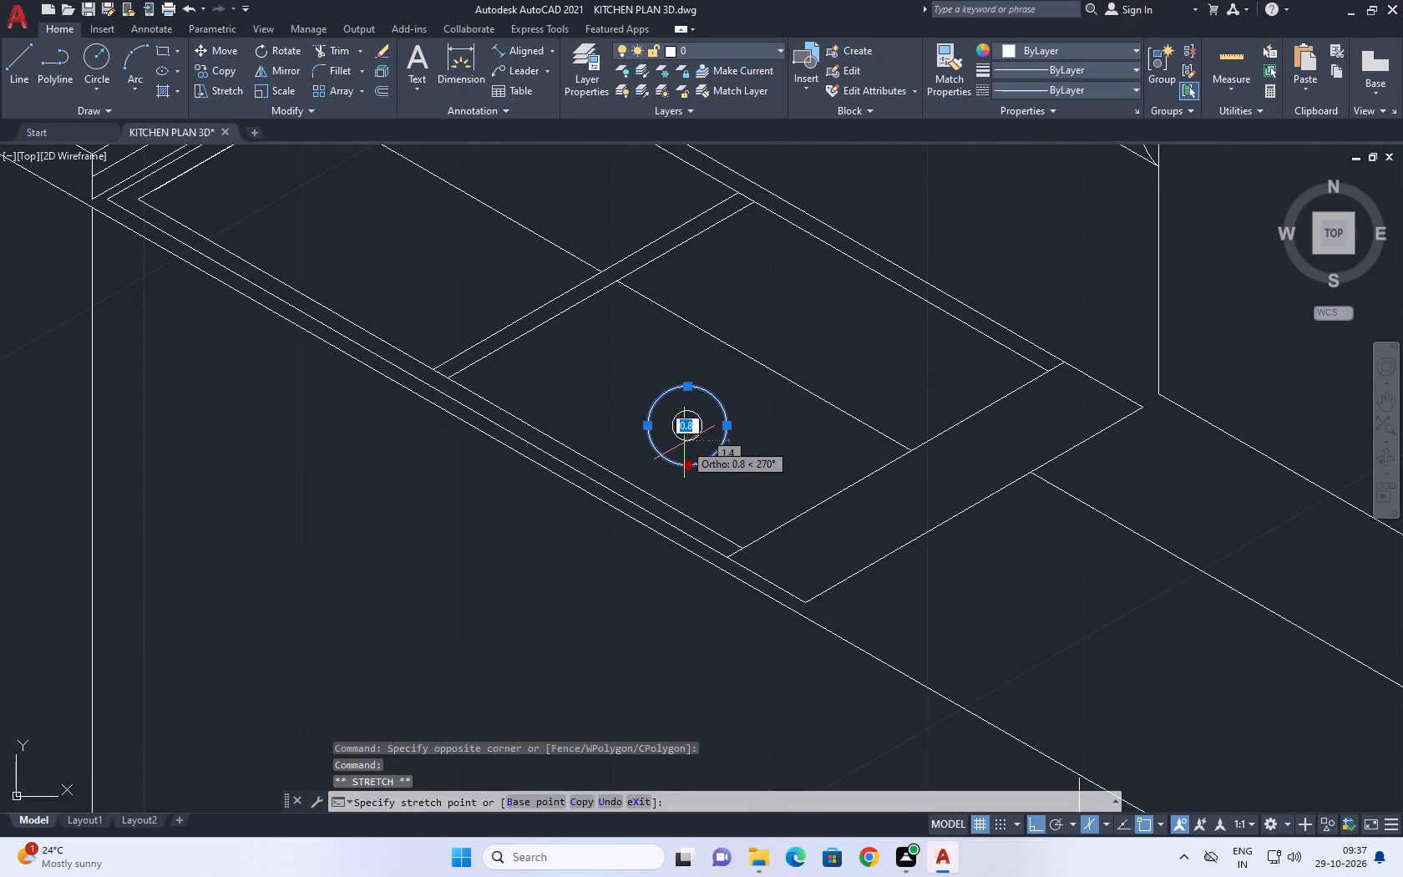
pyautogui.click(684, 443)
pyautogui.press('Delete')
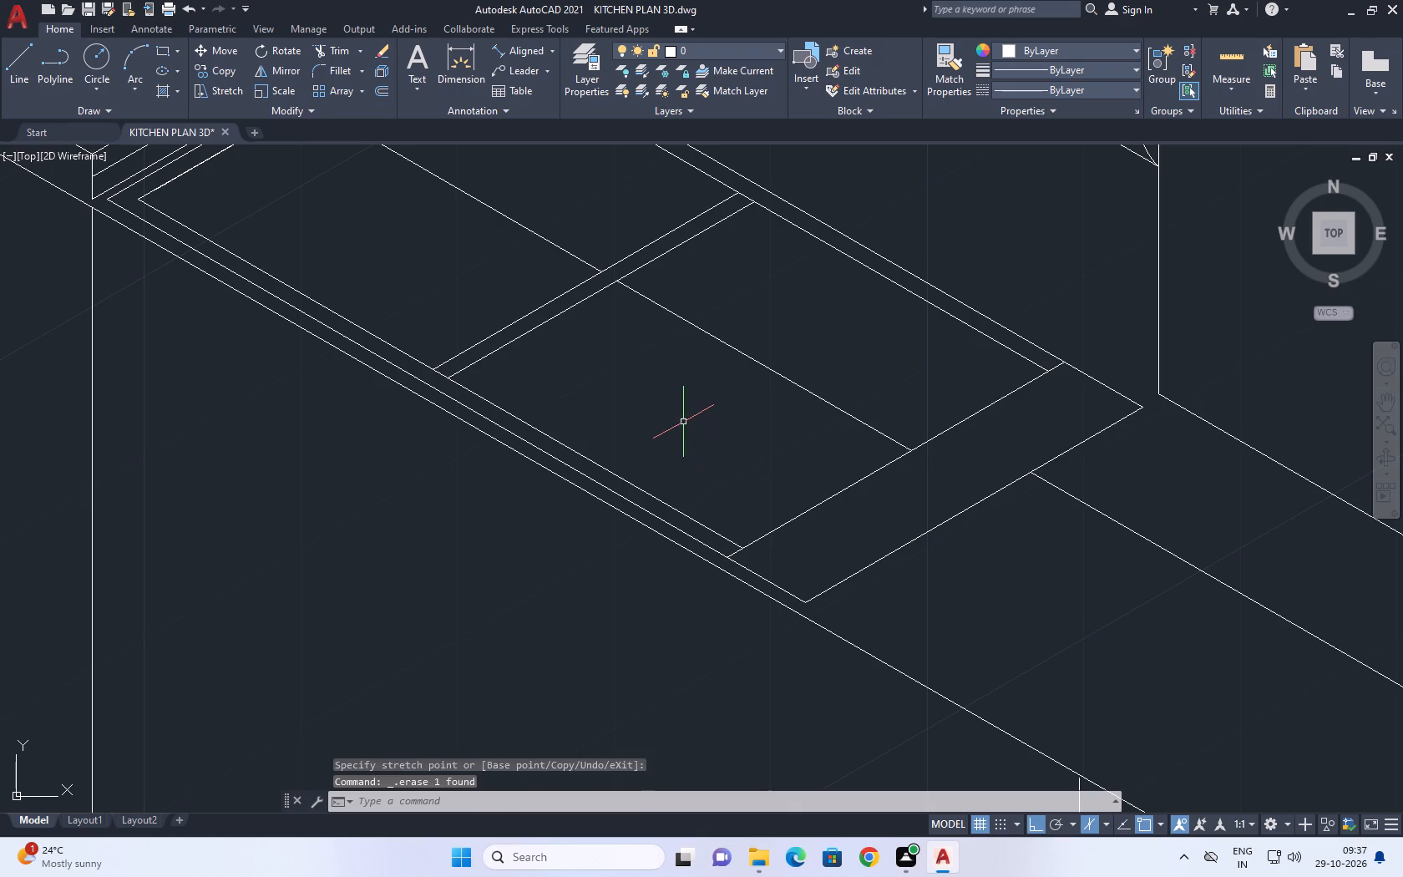
# Draw a centre-based ellipse in the same front panel, with its first axis along the section's length, using the left isoplane.
pyautogui.scroll(-1, 681, 419)
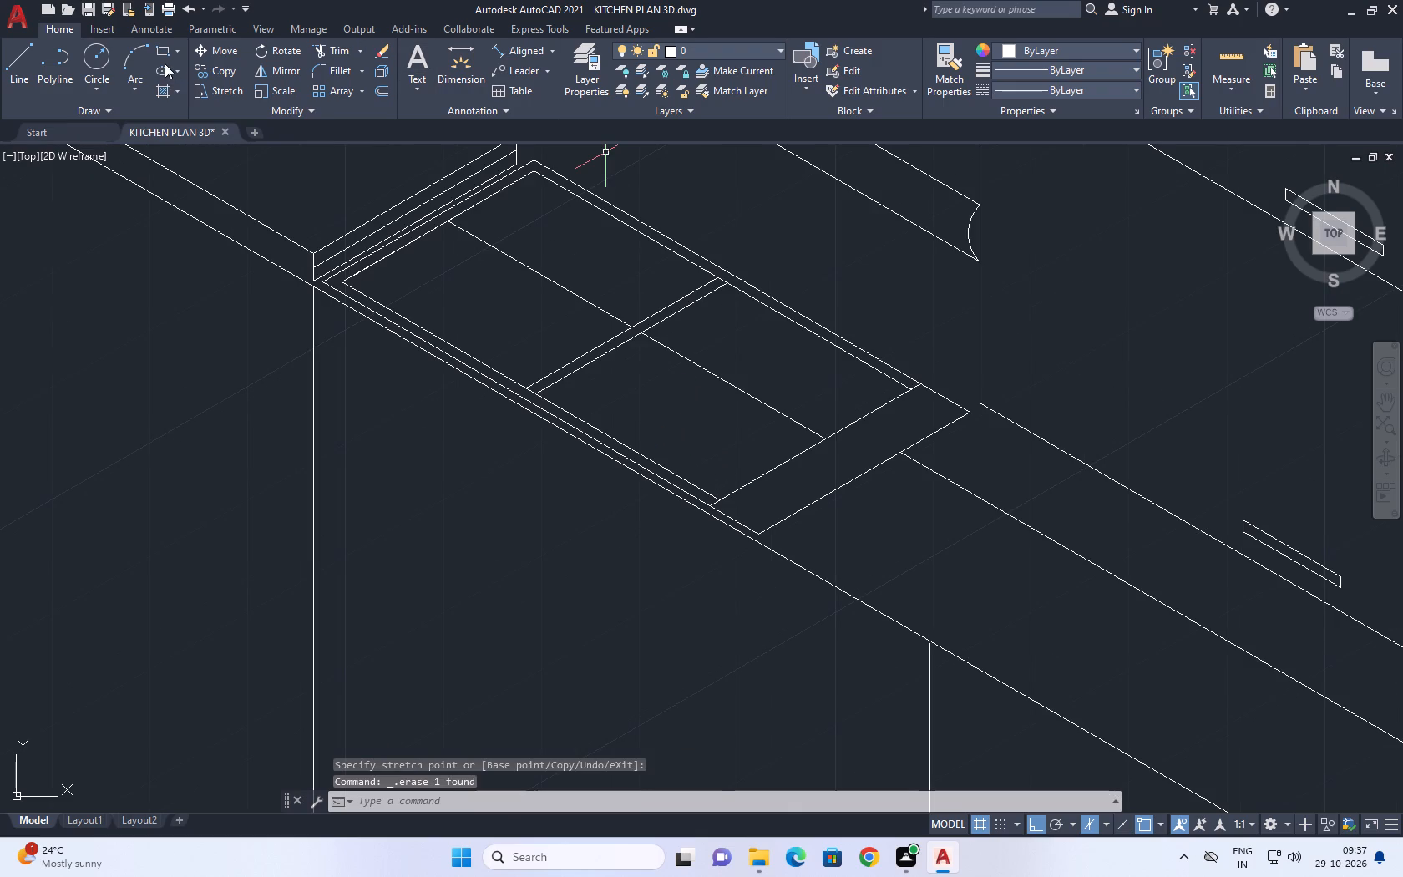
pyautogui.click(160, 73)
pyautogui.scroll(2, 649, 384)
pyautogui.click(687, 432)
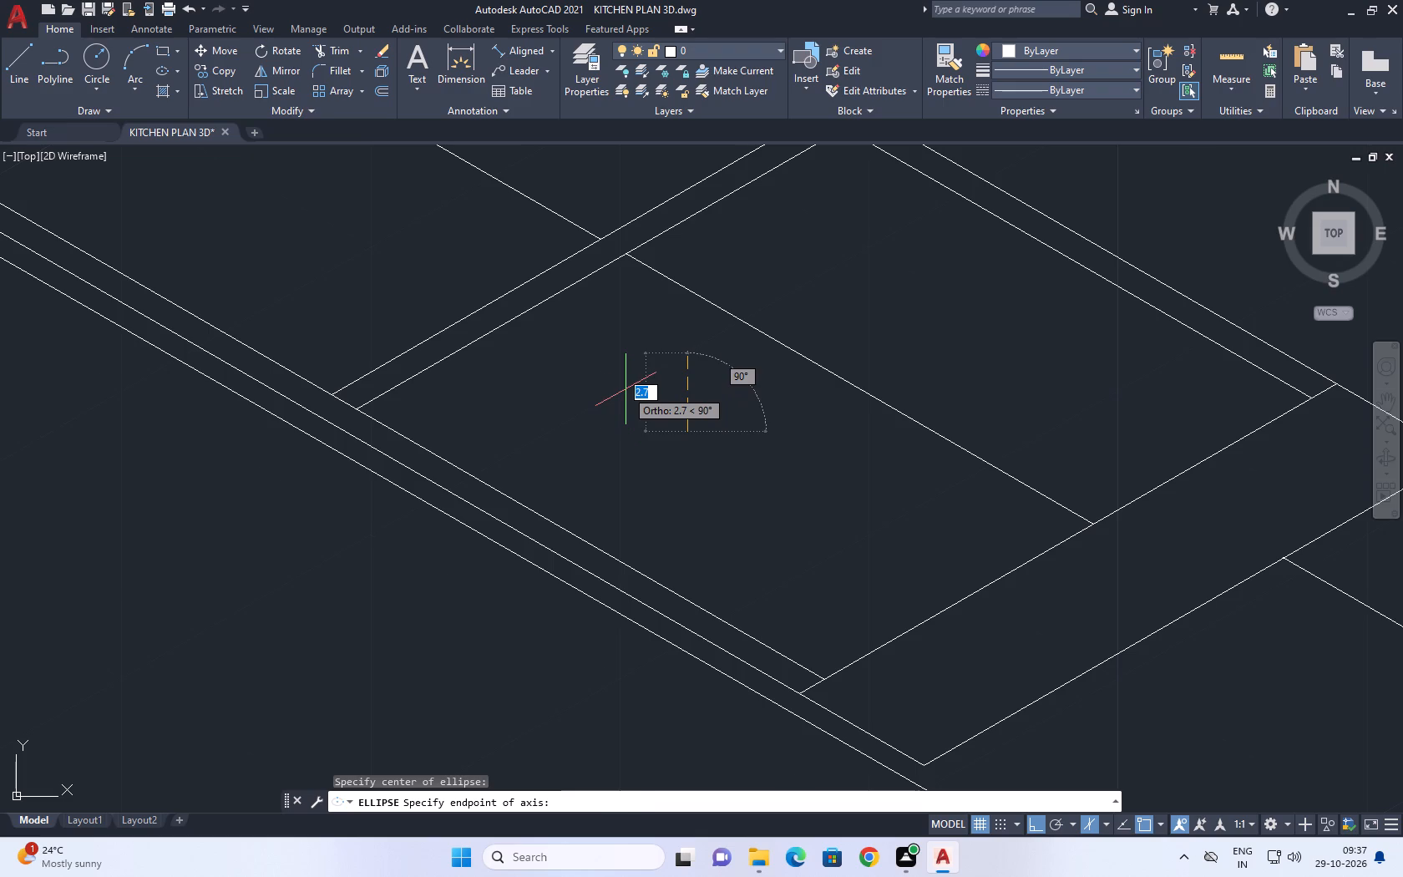
pyautogui.press('F5')
pyautogui.click(626, 389)
pyautogui.click(599, 380)
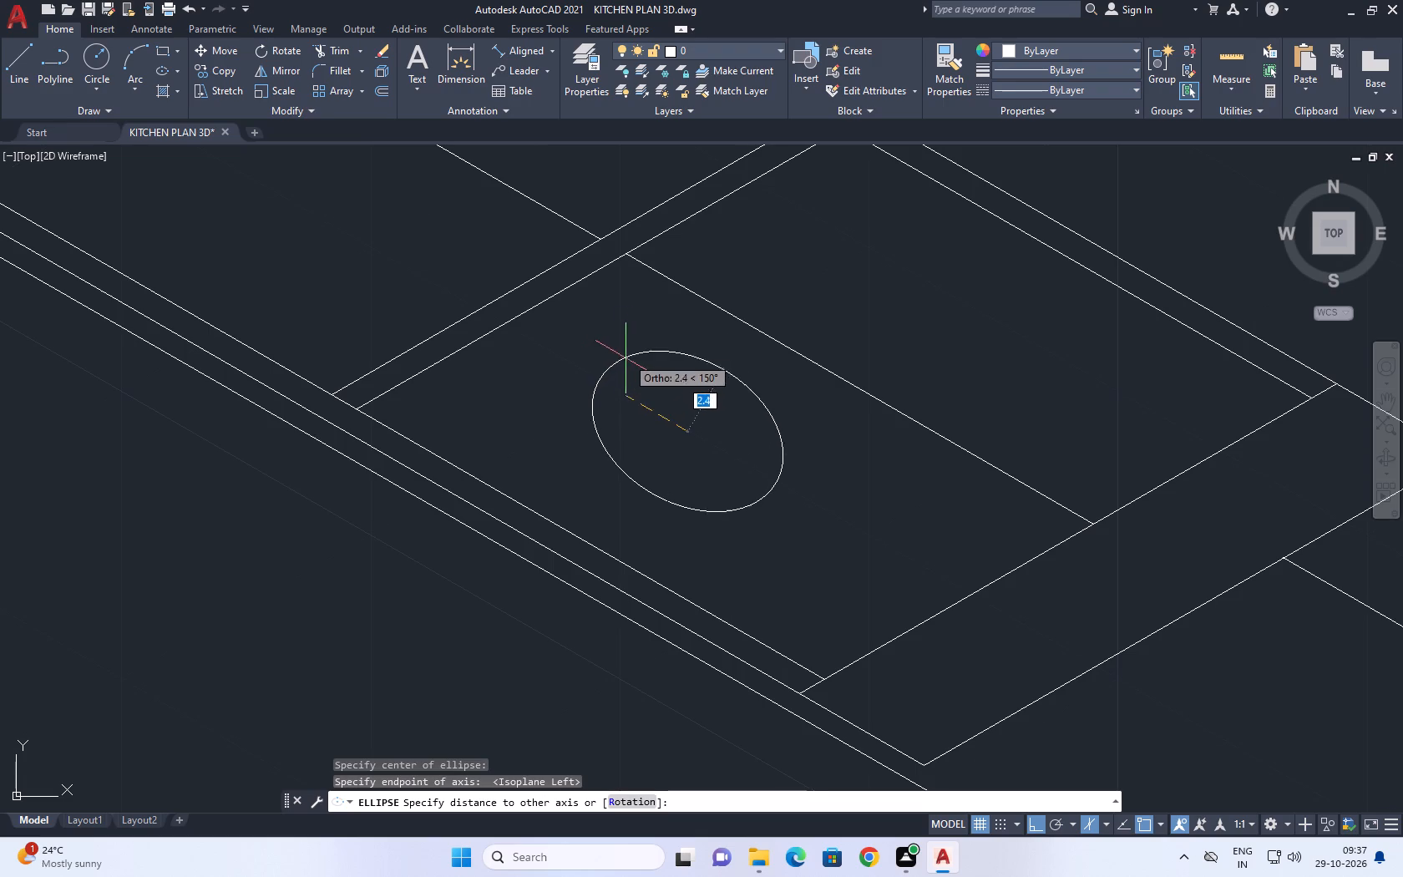
pyautogui.click(620, 370)
# Shrink the ellipse to half-axes of about 2.7 along the section's length and about 2.2 across it.
pyautogui.click(784, 535)
pyautogui.click(734, 473)
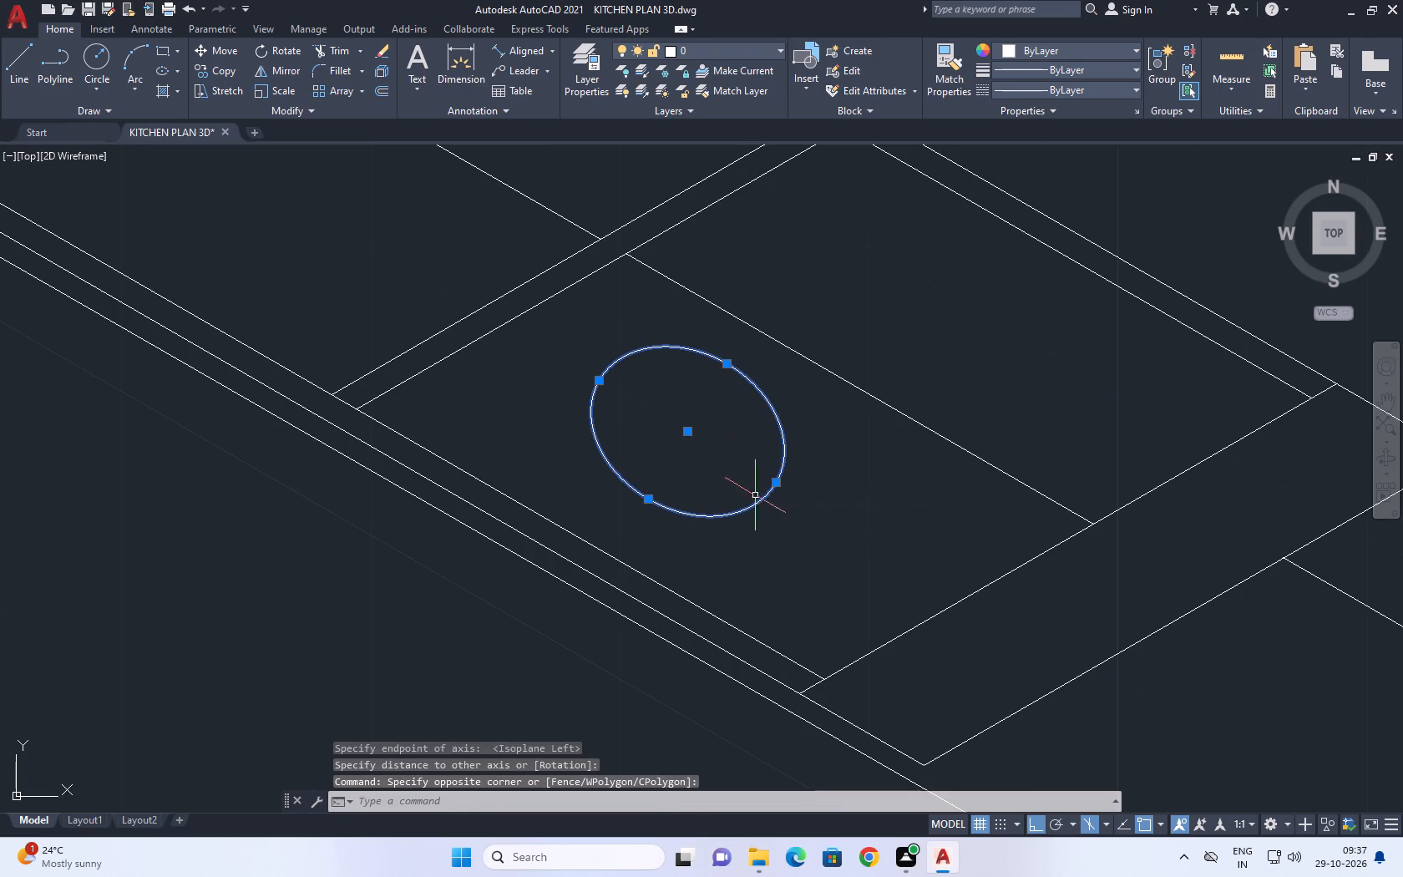
pyautogui.click(778, 485)
pyautogui.click(755, 450)
pyautogui.scroll(-2, 712, 439)
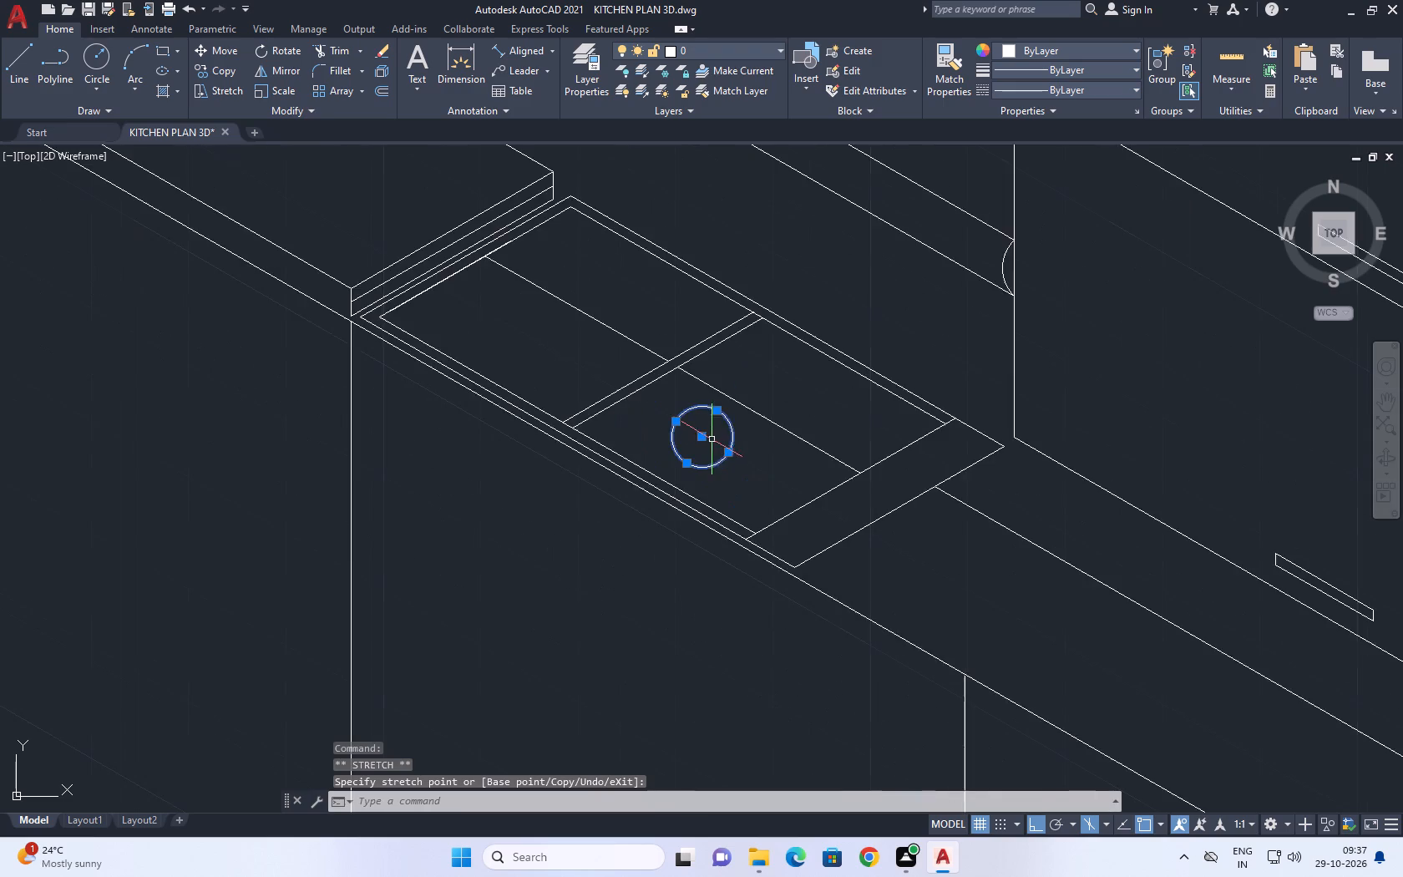
pyautogui.scroll(2, 717, 413)
pyautogui.click(636, 540)
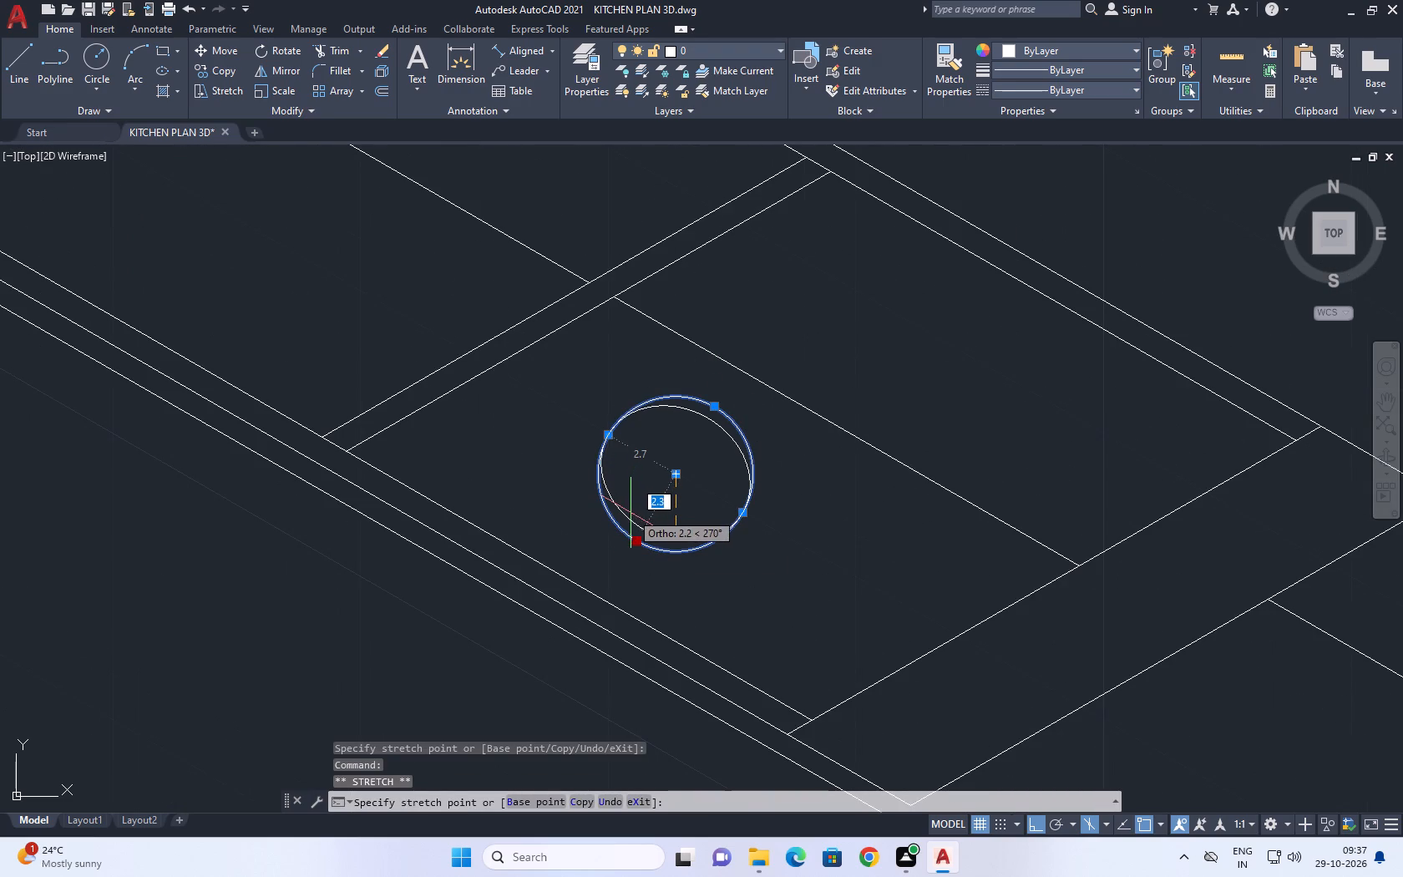
pyautogui.click(631, 513)
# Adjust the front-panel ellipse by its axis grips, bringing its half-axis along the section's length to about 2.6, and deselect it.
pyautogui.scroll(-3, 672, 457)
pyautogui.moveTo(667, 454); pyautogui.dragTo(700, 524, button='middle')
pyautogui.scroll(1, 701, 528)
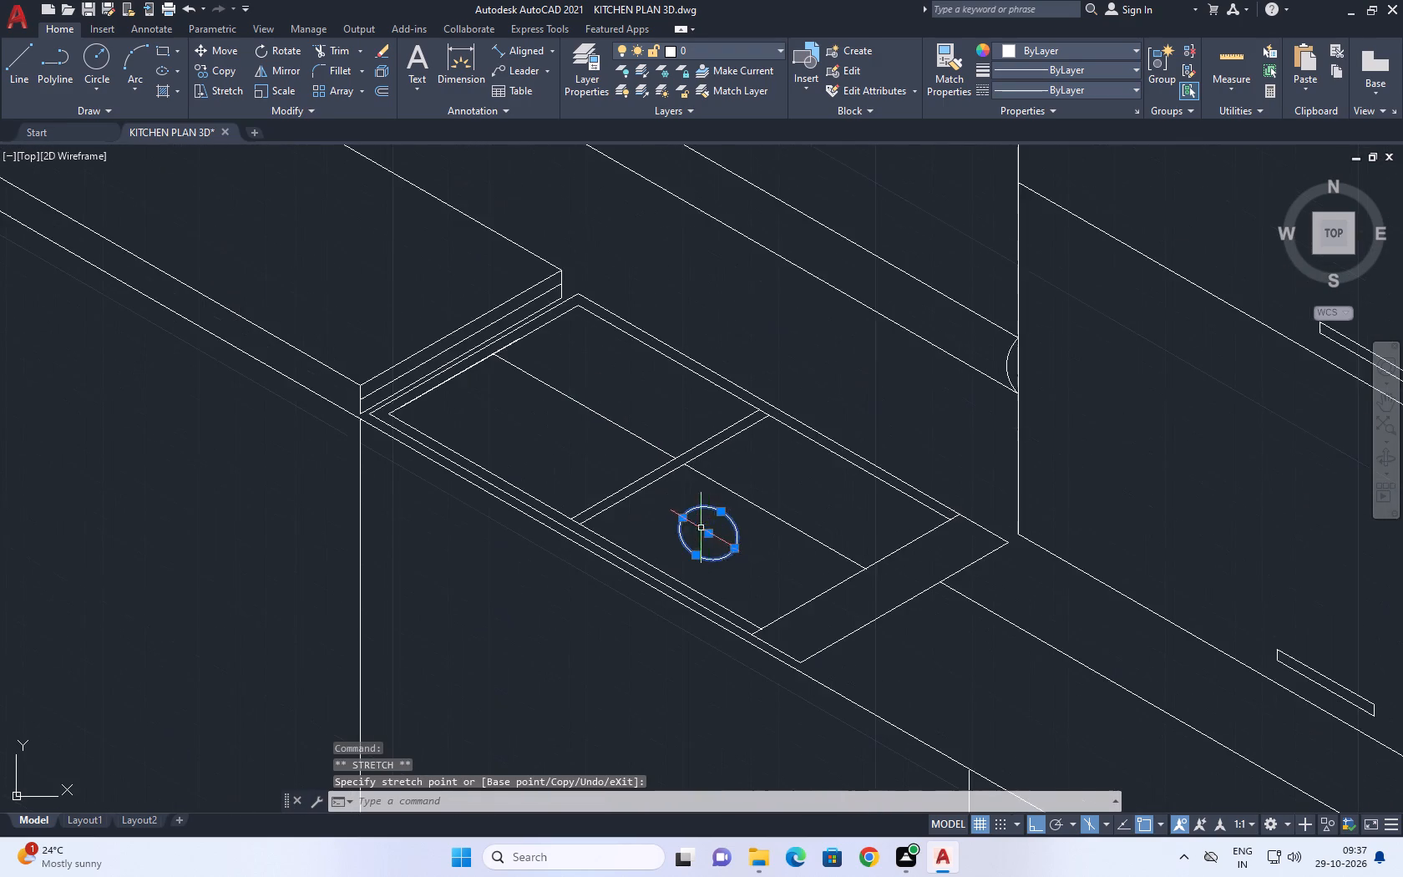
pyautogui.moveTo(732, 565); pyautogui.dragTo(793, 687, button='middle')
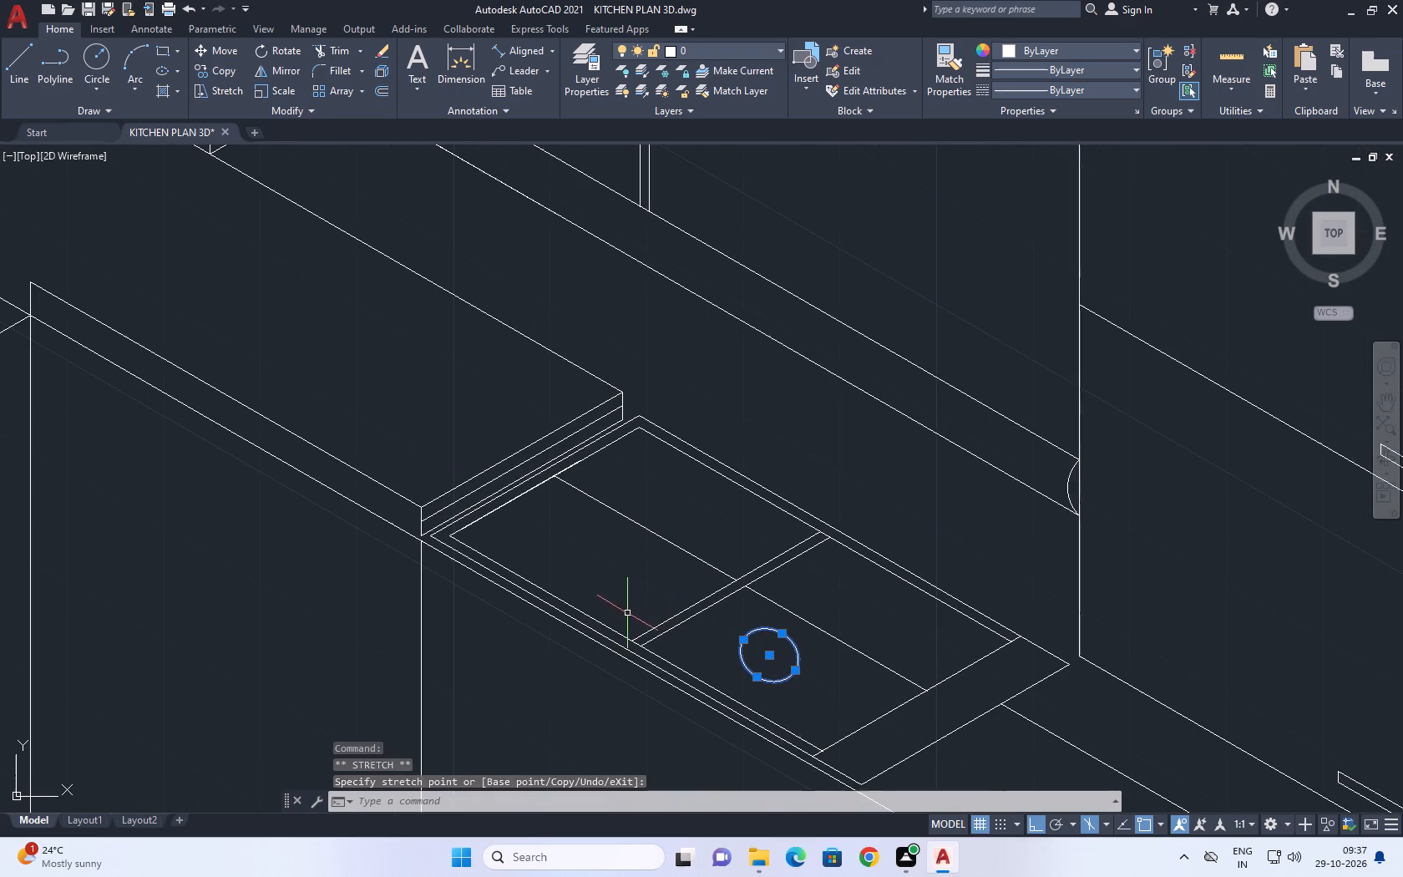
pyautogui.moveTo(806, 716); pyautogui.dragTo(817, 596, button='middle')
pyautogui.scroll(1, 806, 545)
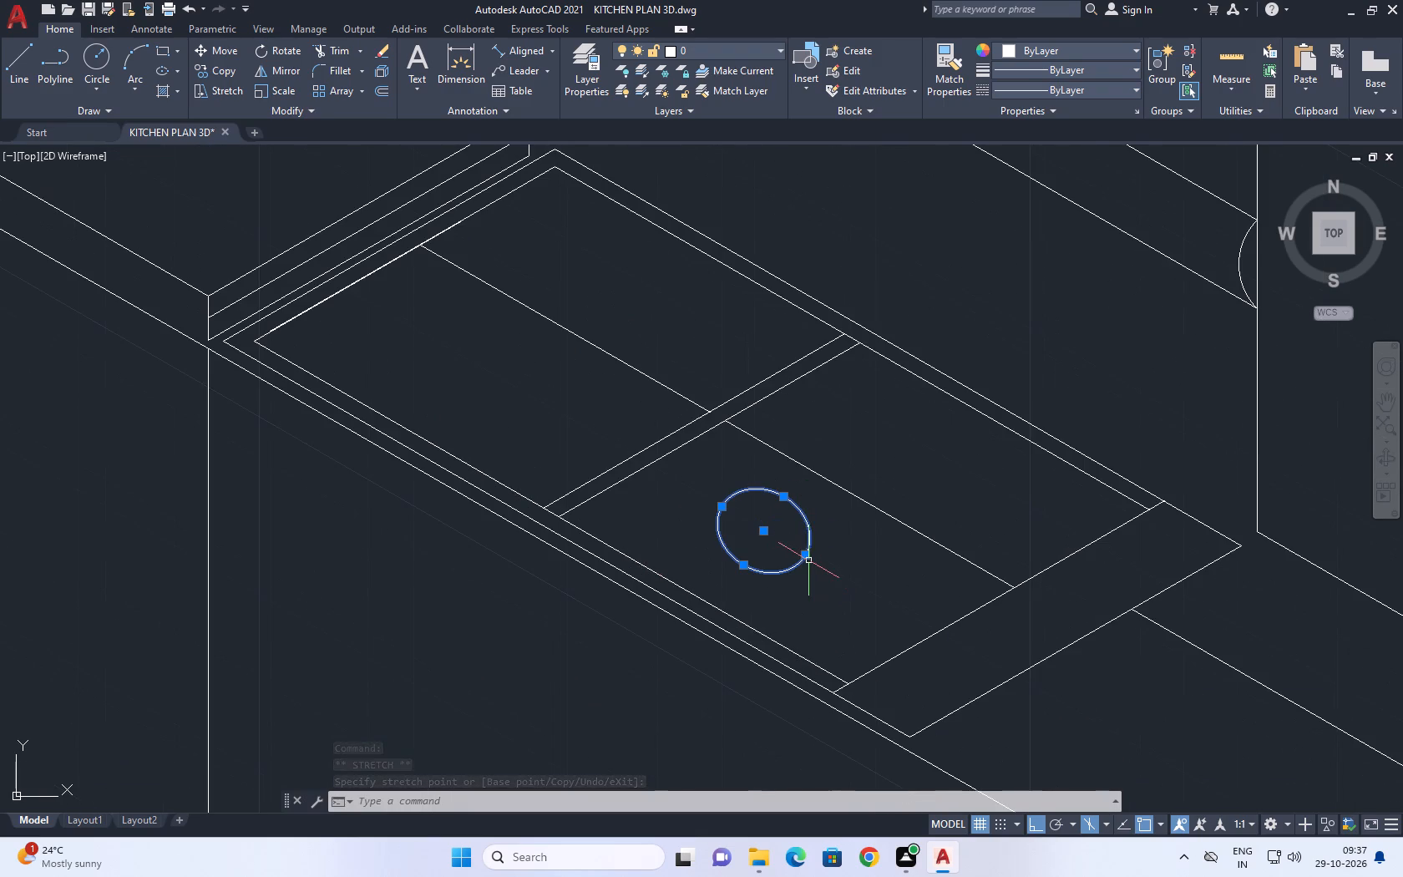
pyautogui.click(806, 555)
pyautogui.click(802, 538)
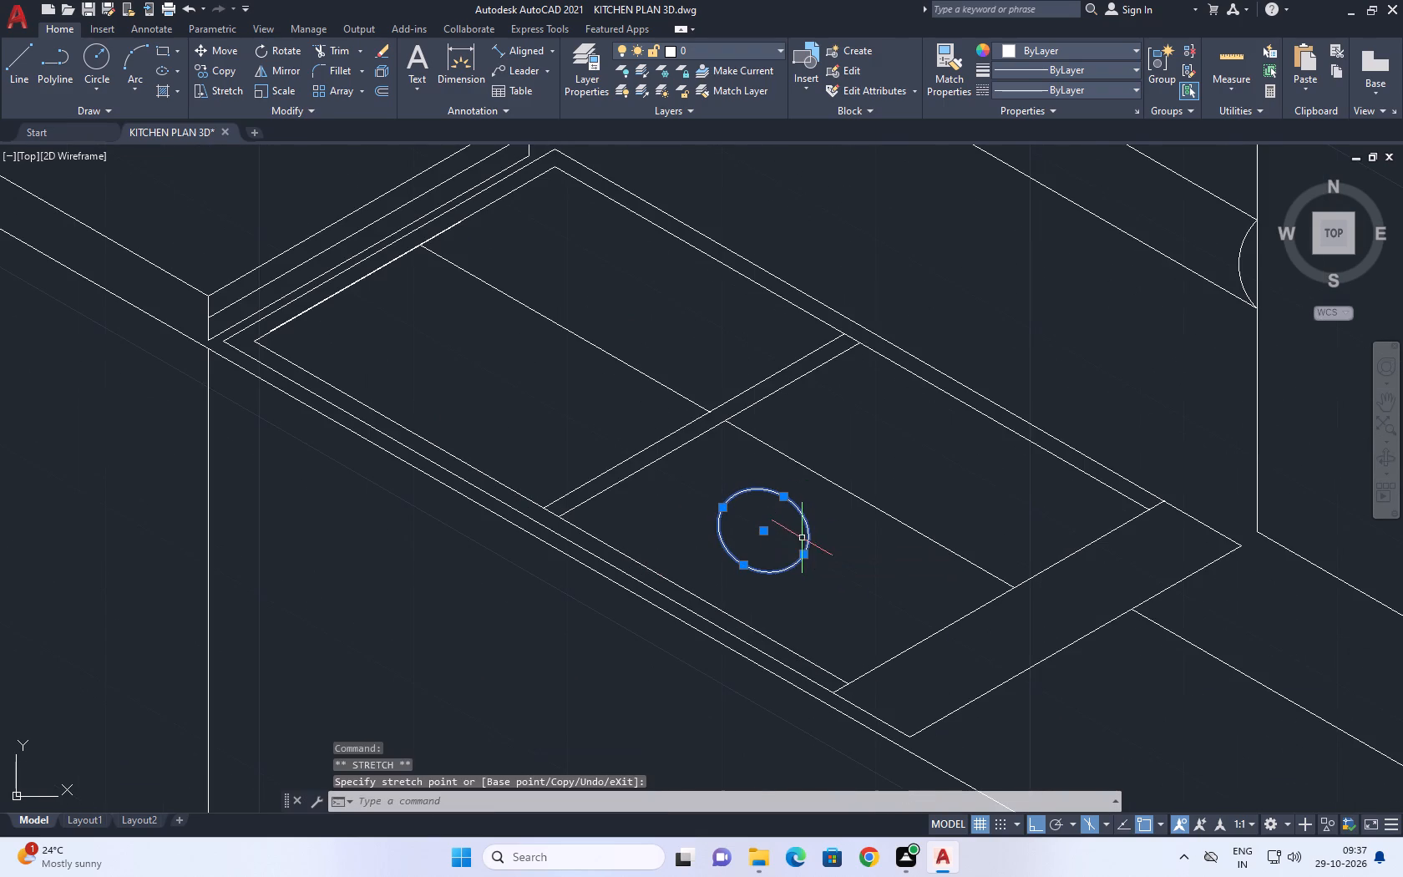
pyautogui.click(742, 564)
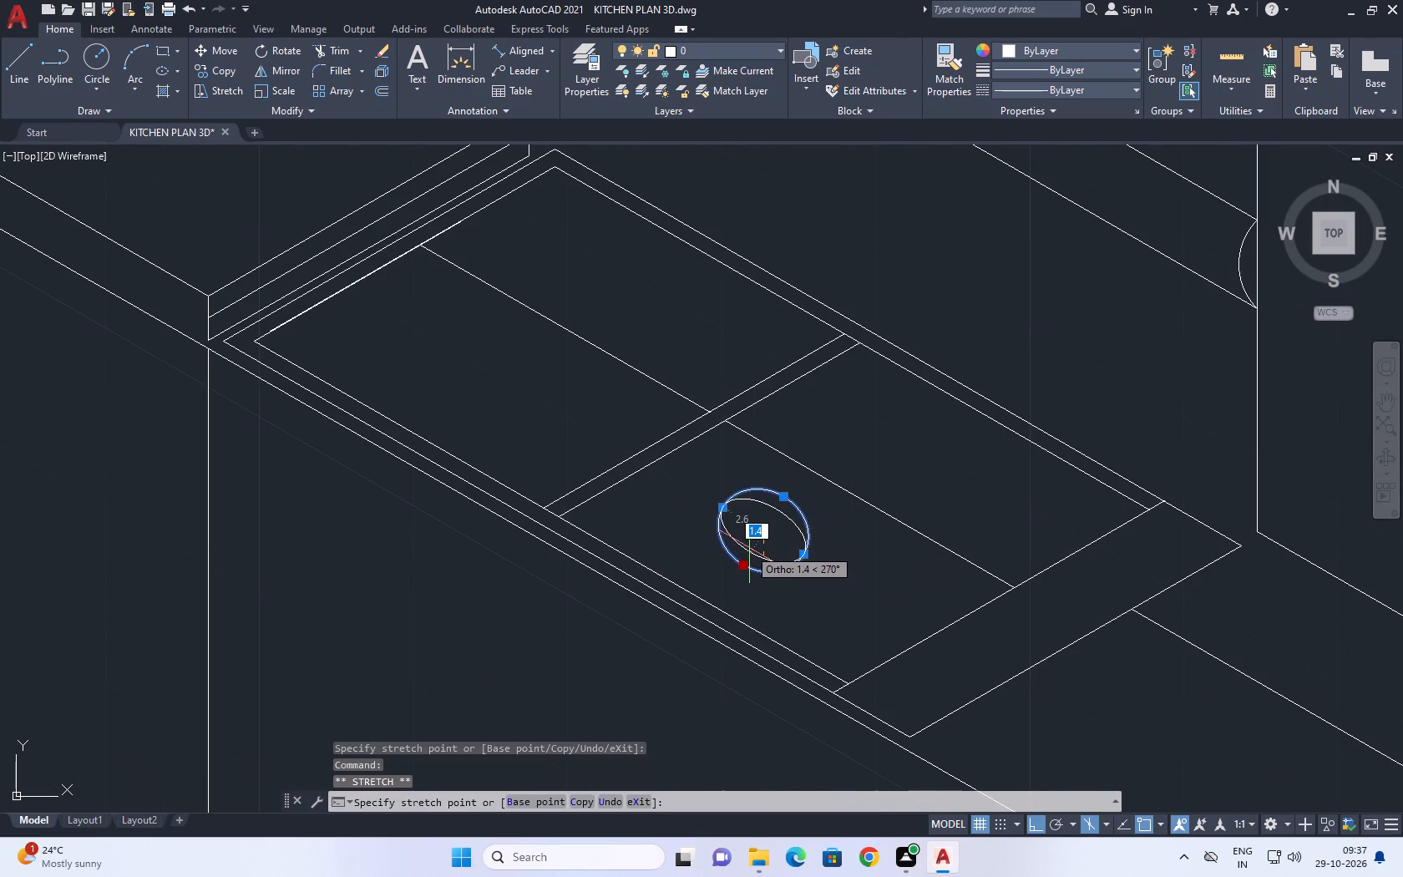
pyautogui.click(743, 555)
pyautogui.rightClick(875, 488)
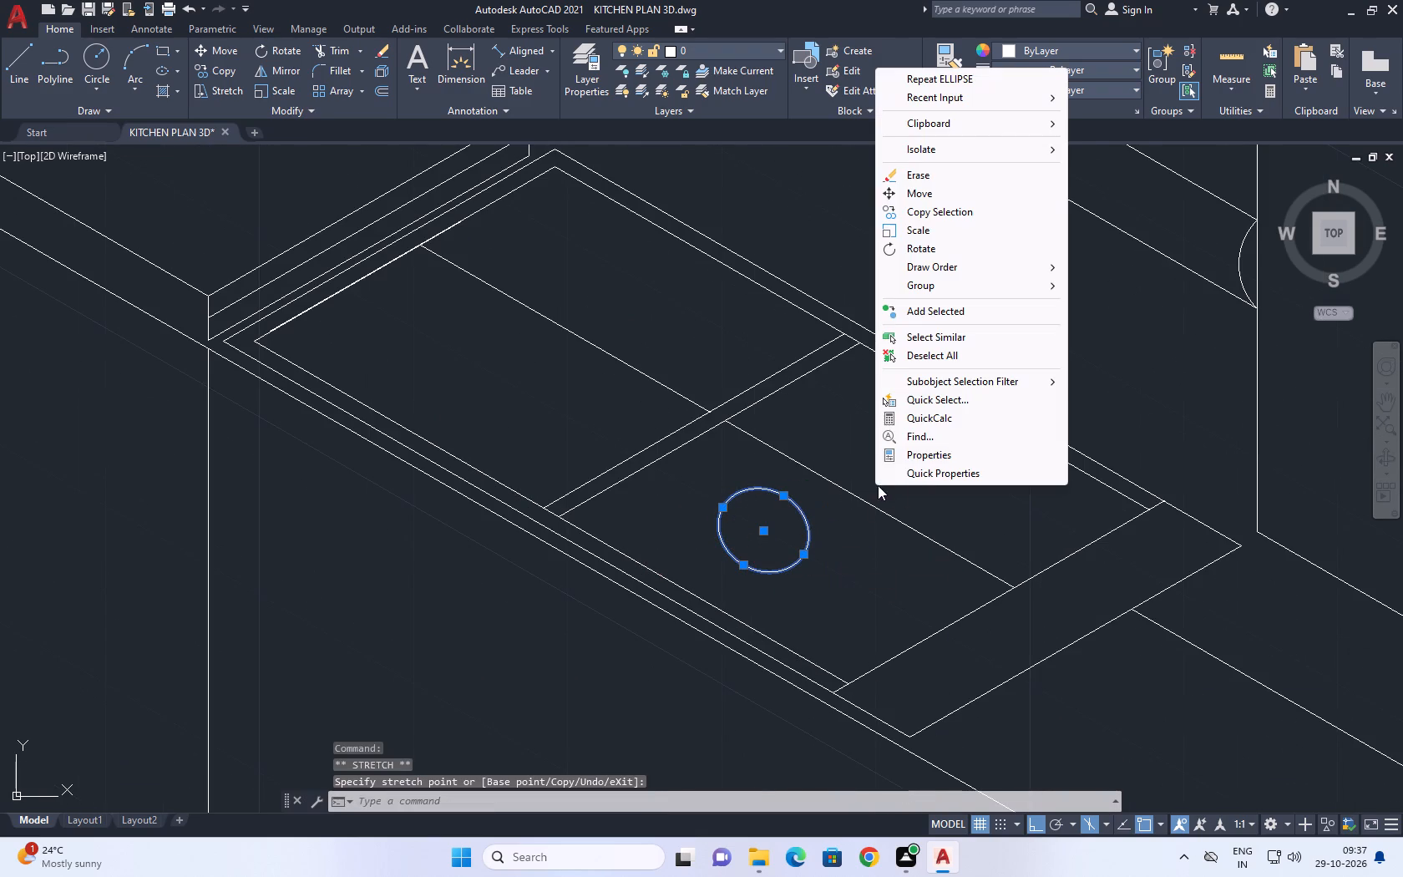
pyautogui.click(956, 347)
# Erase the ellipse from the bordered section's front panel.
pyautogui.moveTo(683, 550); pyautogui.dragTo(763, 556, button='middle')
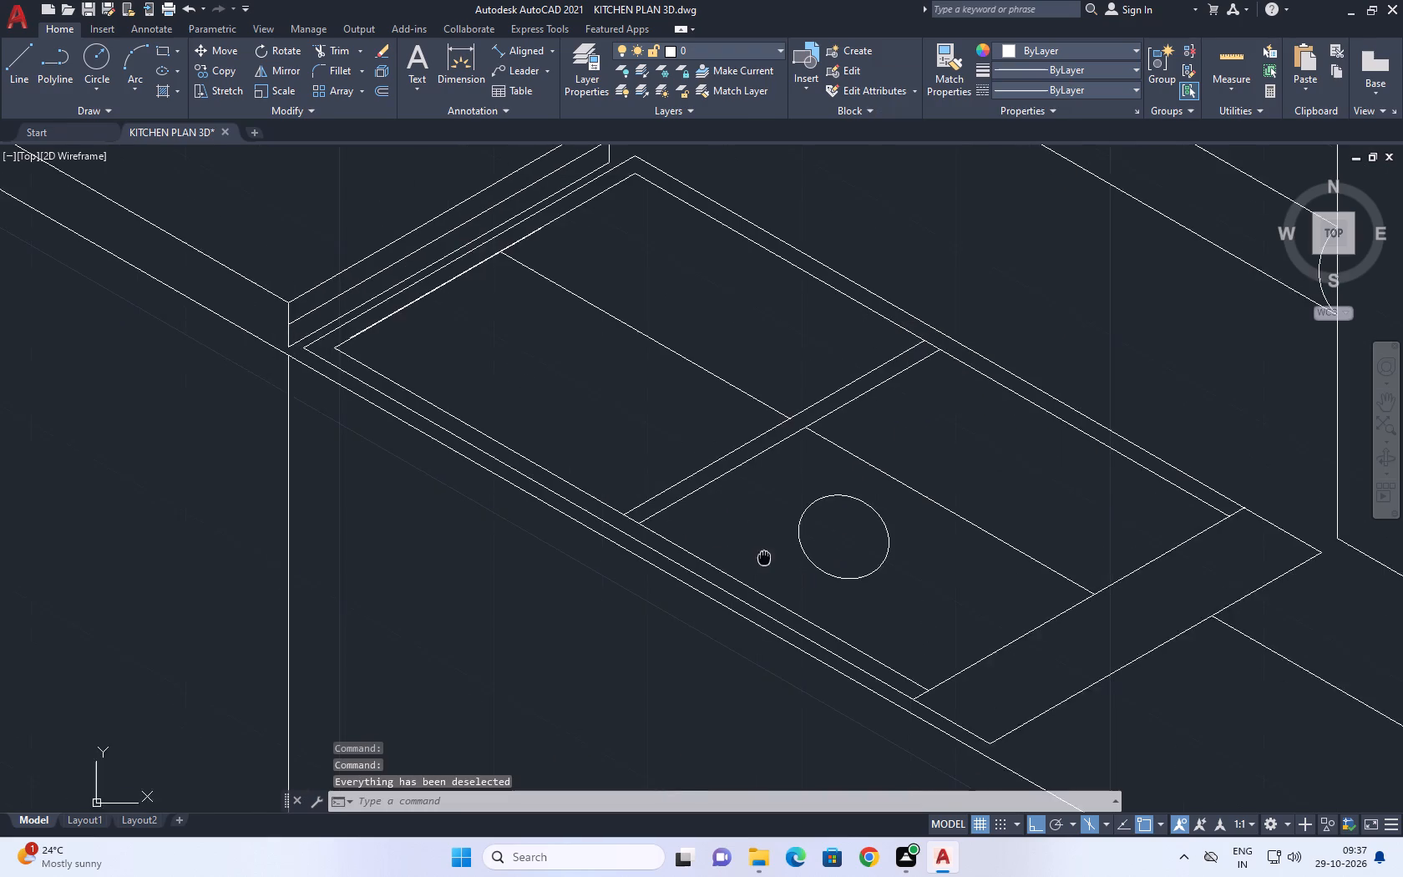
pyautogui.scroll(1, 865, 567)
pyautogui.moveTo(922, 596); pyautogui.dragTo(905, 575)
pyautogui.click(874, 534)
pyautogui.rightClick(944, 345)
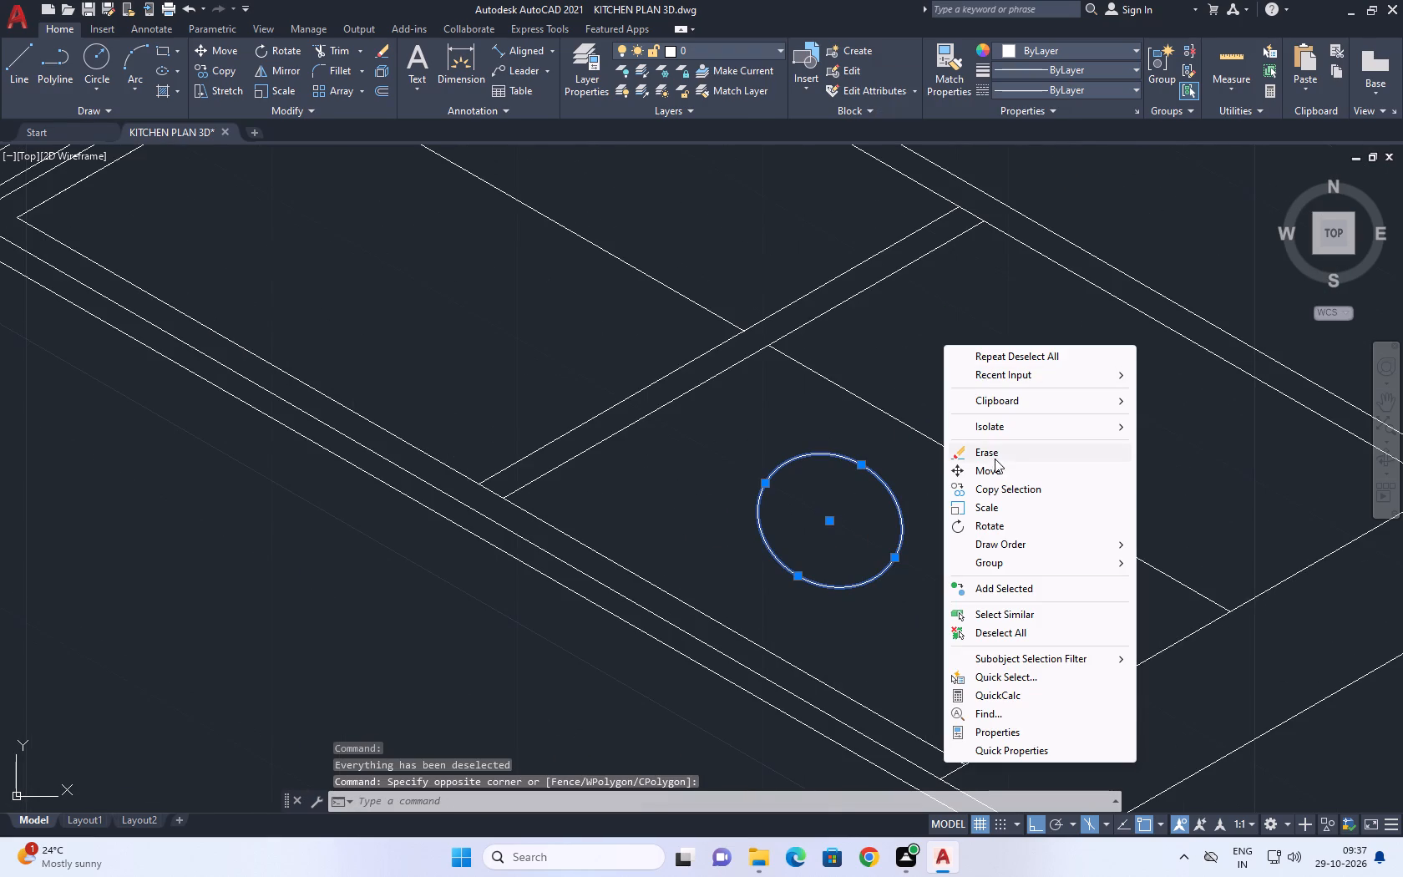
pyautogui.click(995, 452)
# Draw a circle of radius about 2.2 in the bordered section's front panel farther from the adjoining countertop.
pyautogui.press('c')
pyautogui.press('space')
pyautogui.click(866, 565)
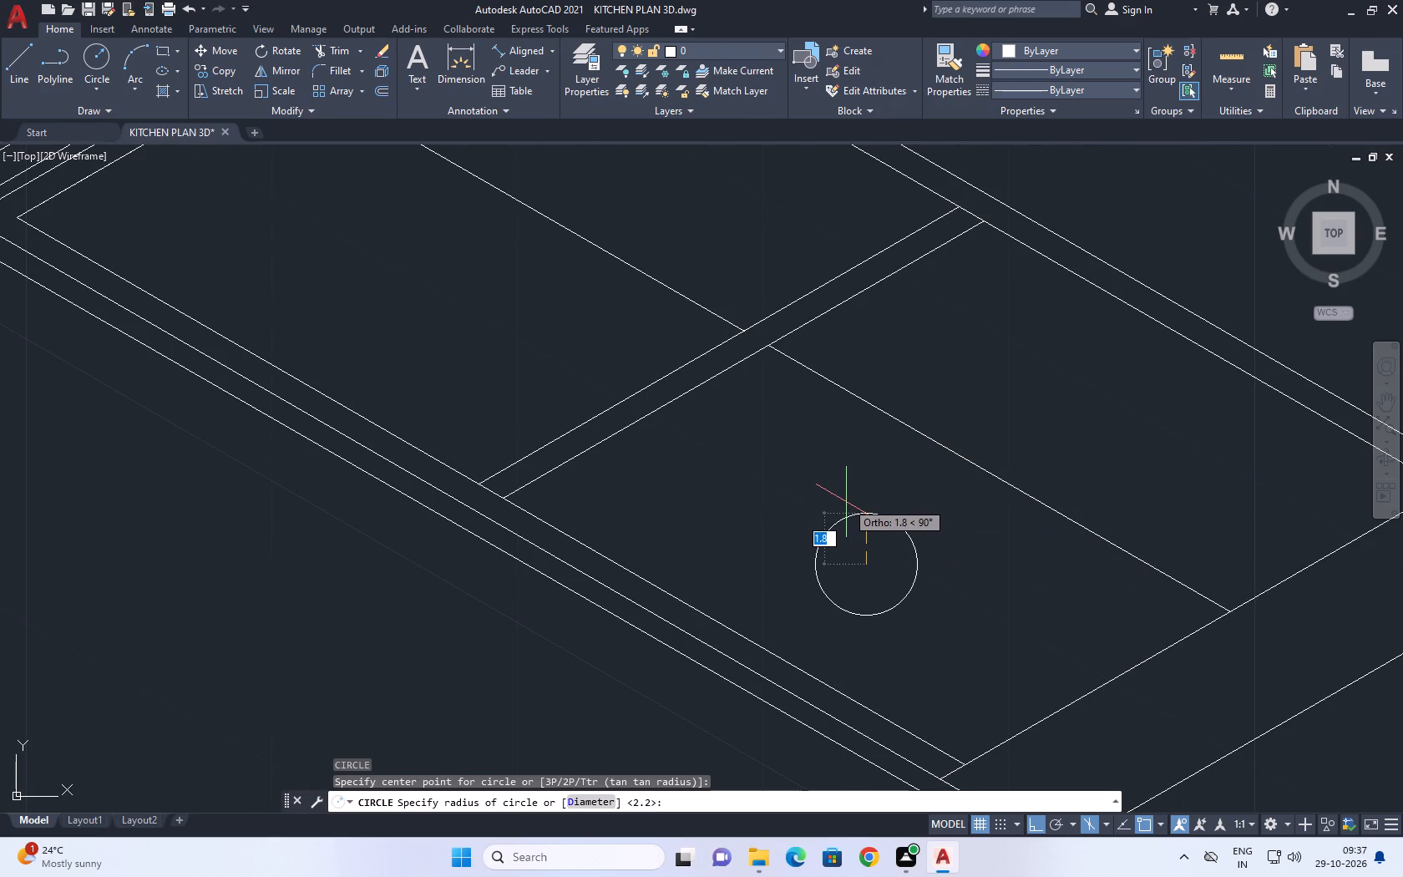
pyautogui.press('F5')
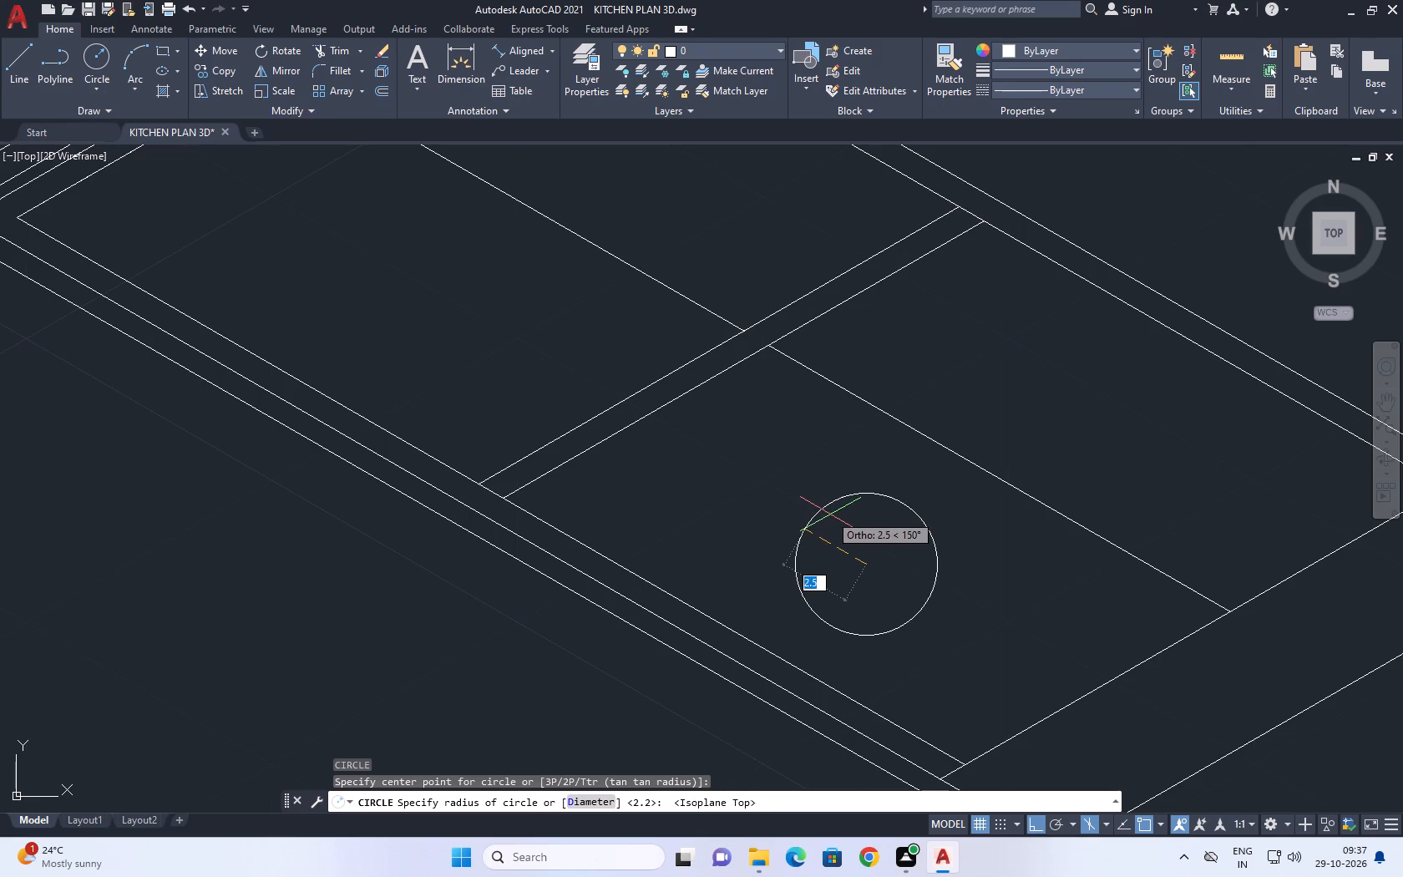
pyautogui.press('F5')
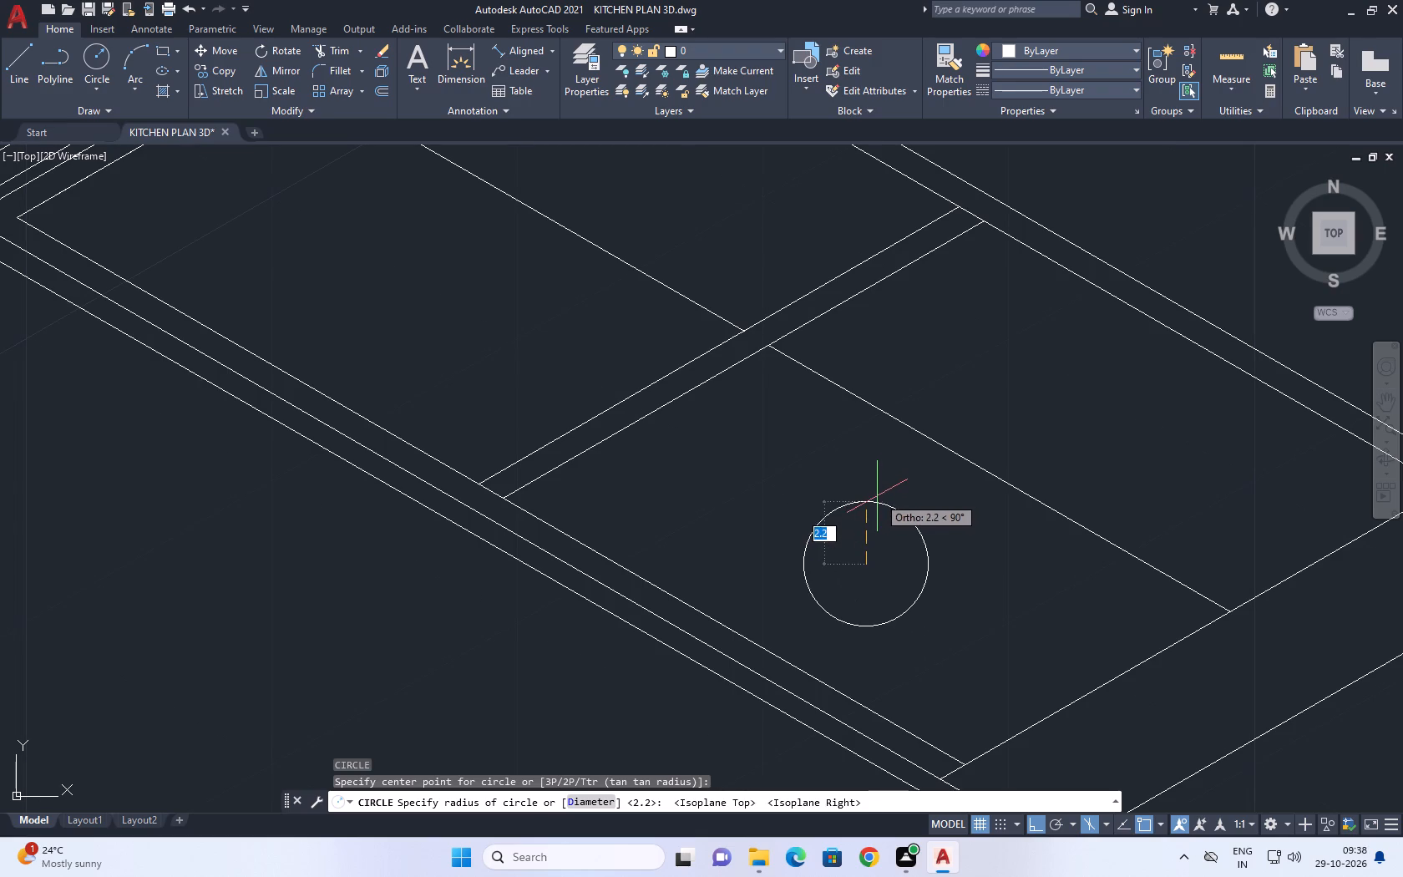
pyautogui.press('F5')
pyautogui.click(868, 504)
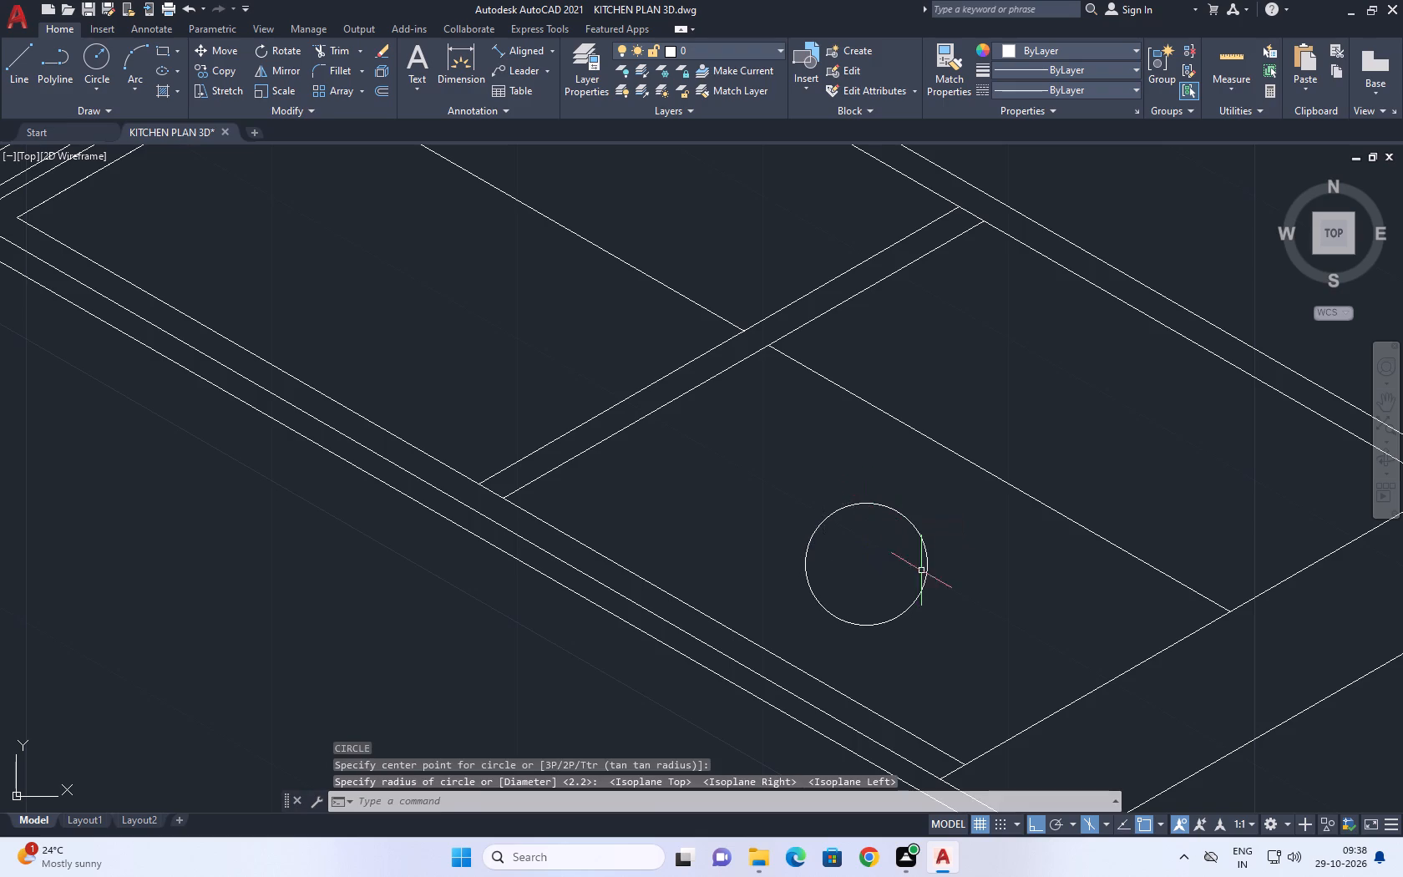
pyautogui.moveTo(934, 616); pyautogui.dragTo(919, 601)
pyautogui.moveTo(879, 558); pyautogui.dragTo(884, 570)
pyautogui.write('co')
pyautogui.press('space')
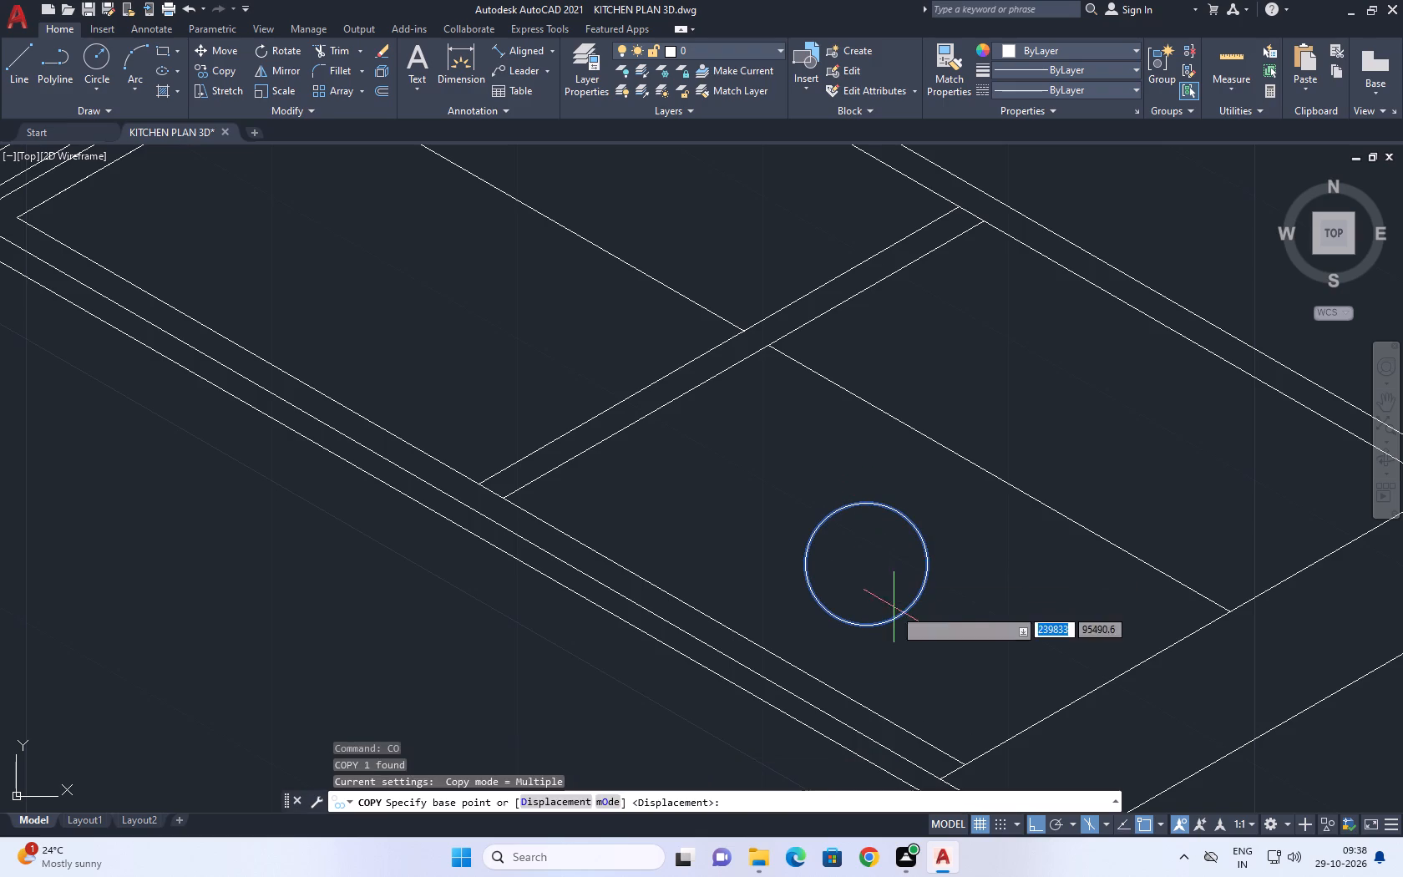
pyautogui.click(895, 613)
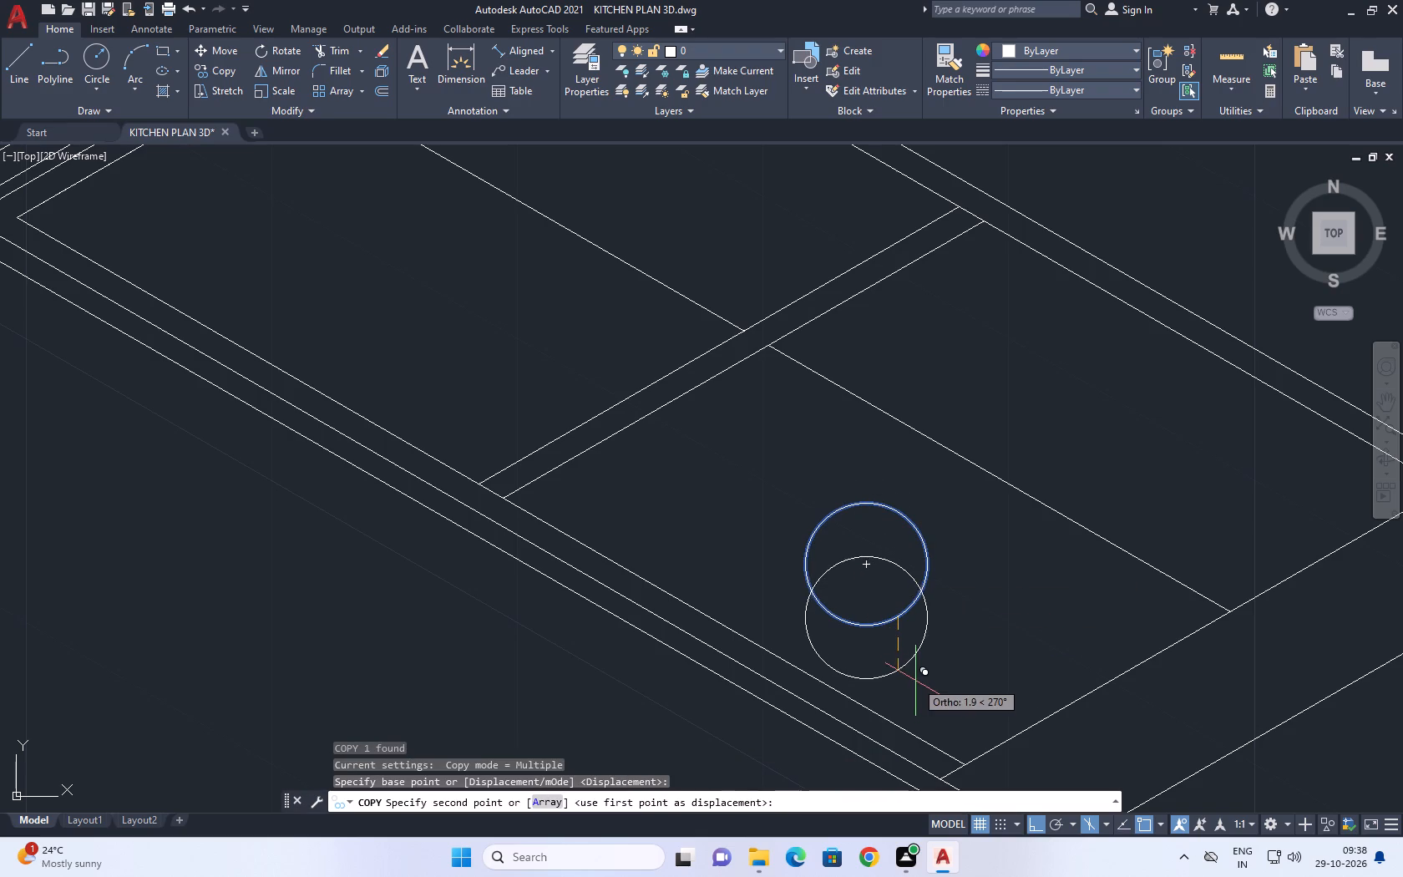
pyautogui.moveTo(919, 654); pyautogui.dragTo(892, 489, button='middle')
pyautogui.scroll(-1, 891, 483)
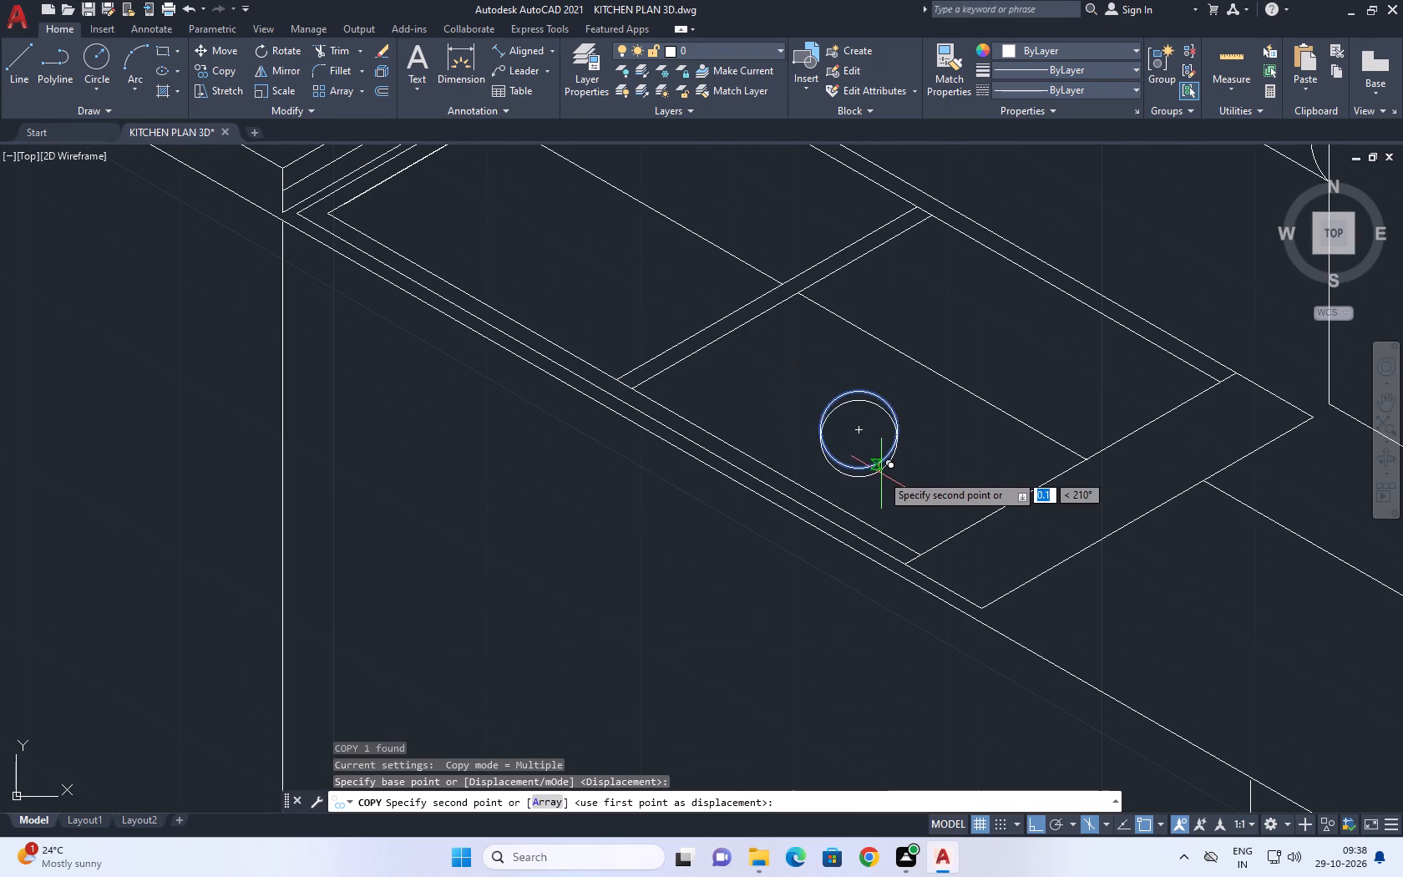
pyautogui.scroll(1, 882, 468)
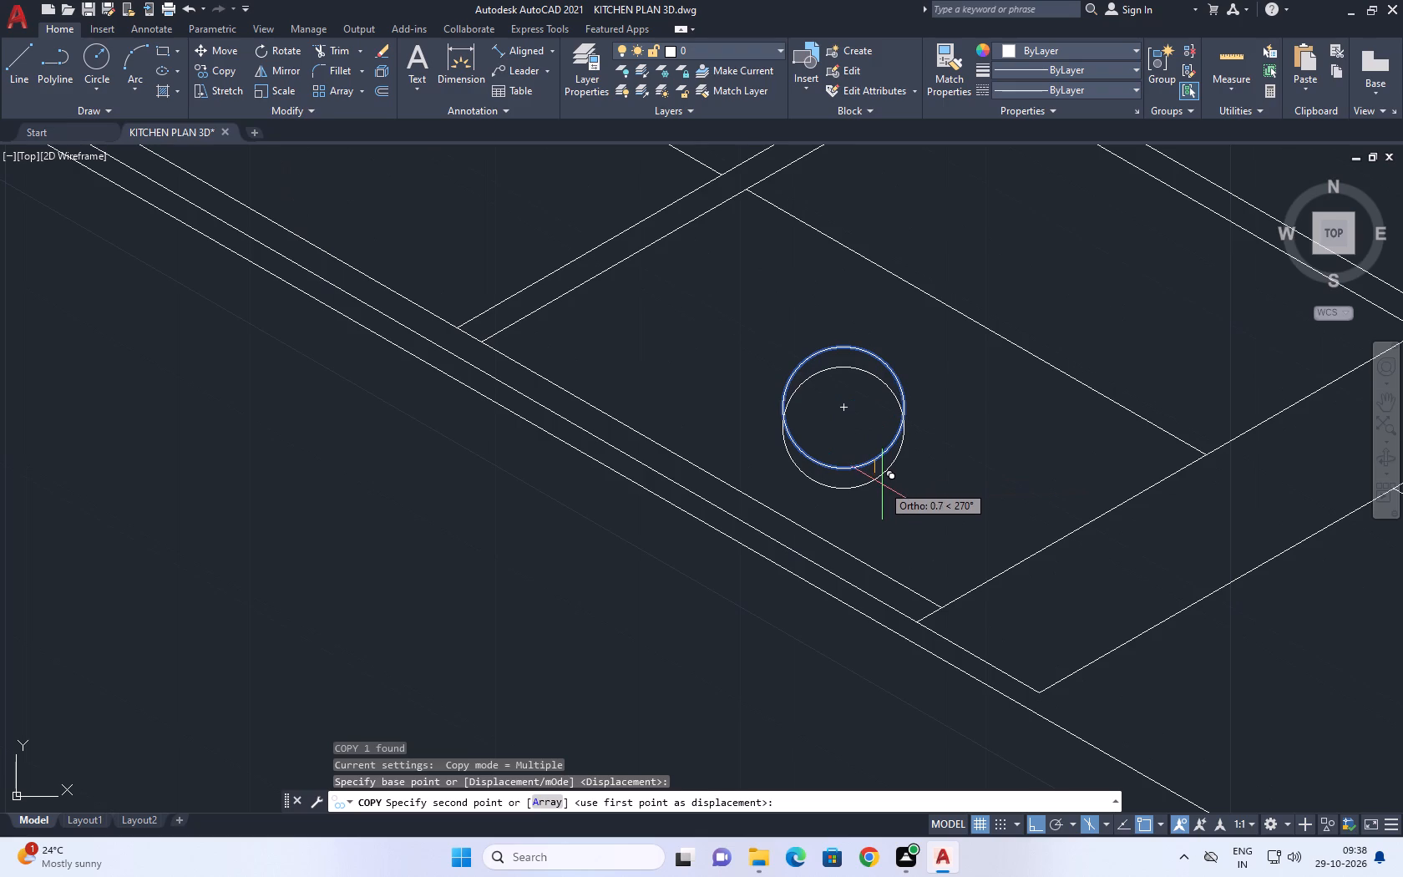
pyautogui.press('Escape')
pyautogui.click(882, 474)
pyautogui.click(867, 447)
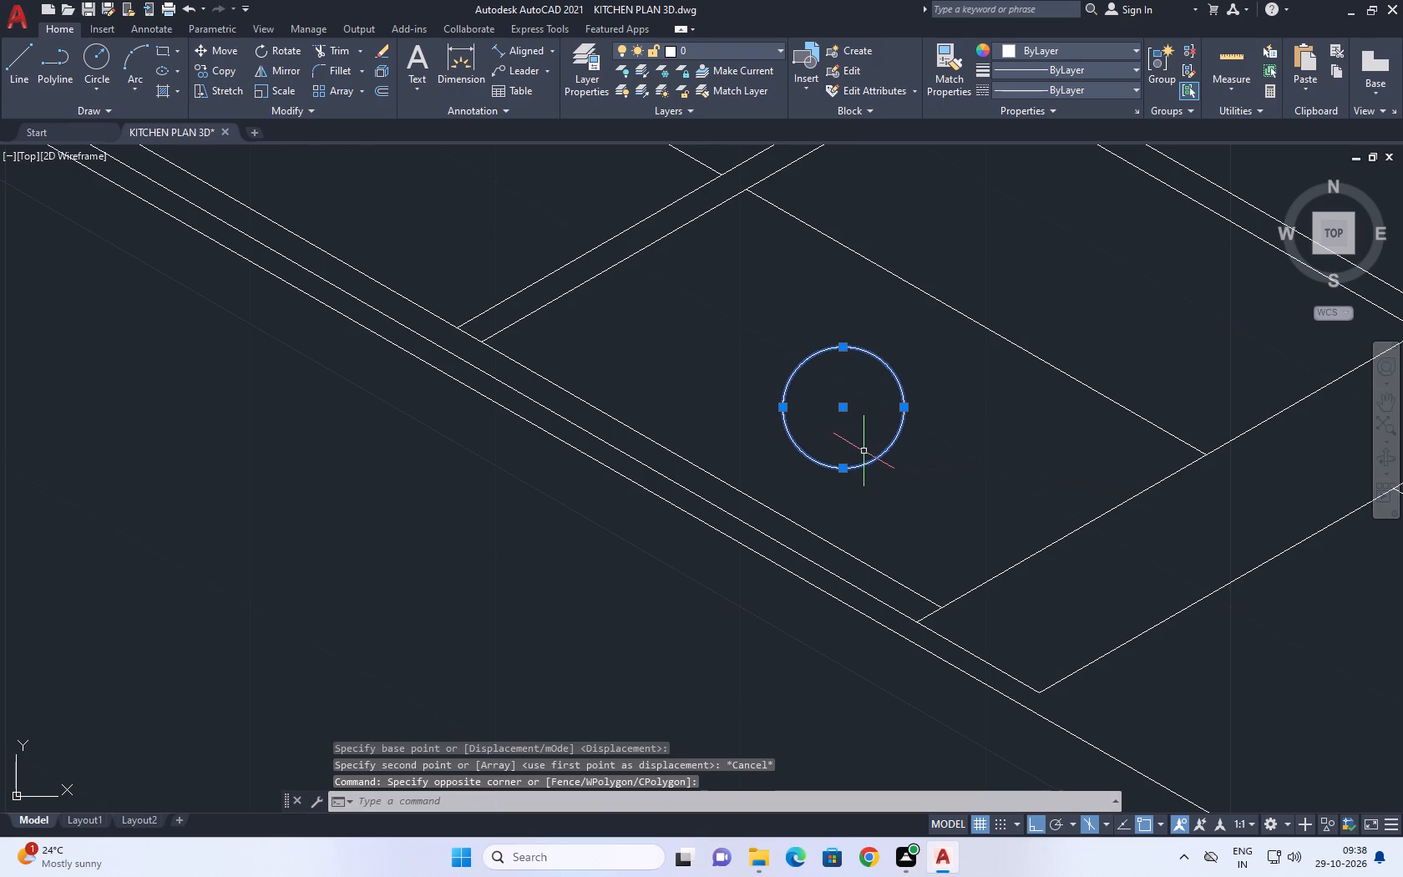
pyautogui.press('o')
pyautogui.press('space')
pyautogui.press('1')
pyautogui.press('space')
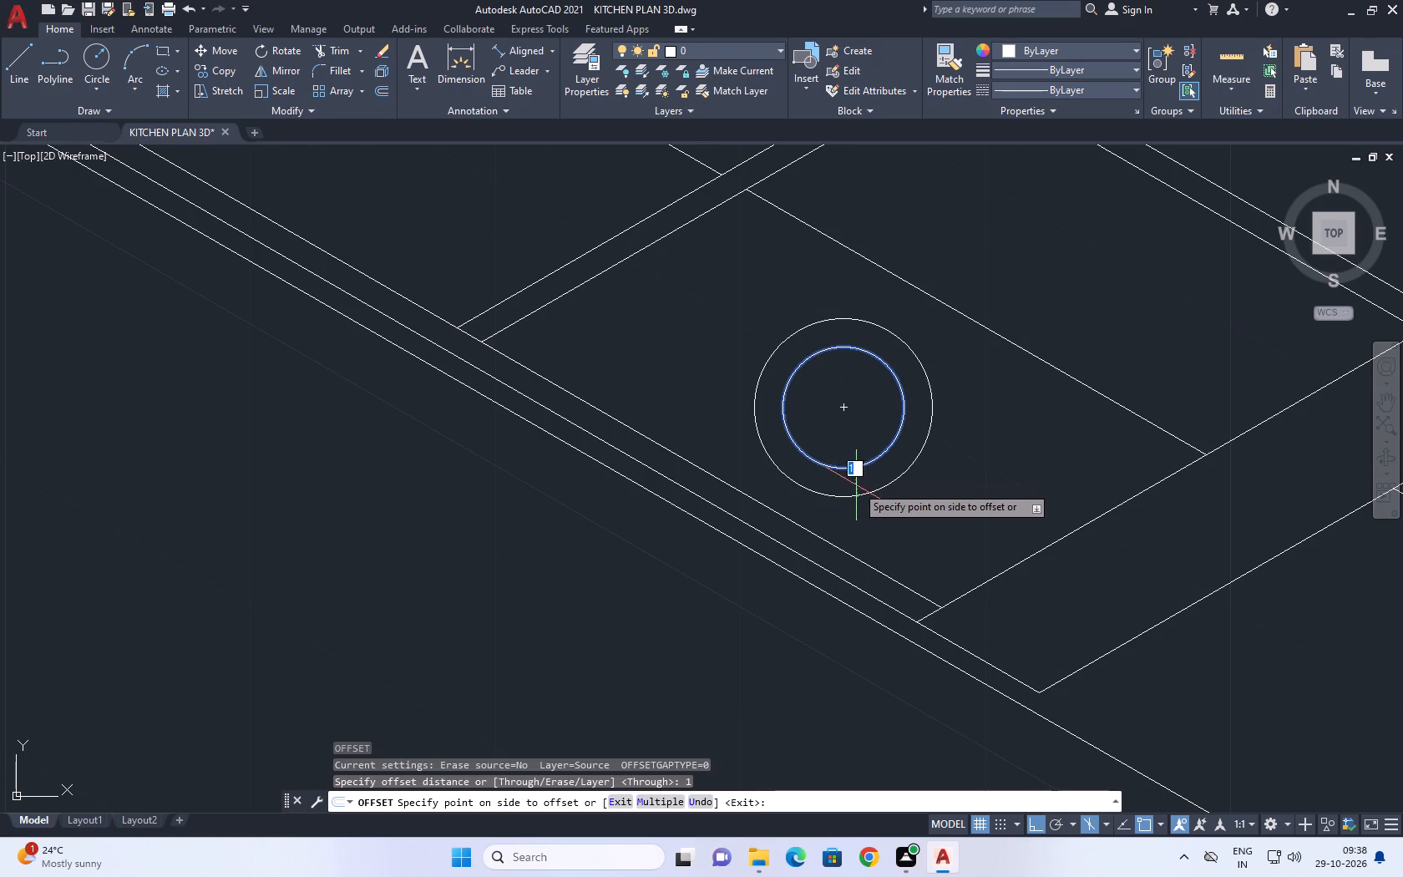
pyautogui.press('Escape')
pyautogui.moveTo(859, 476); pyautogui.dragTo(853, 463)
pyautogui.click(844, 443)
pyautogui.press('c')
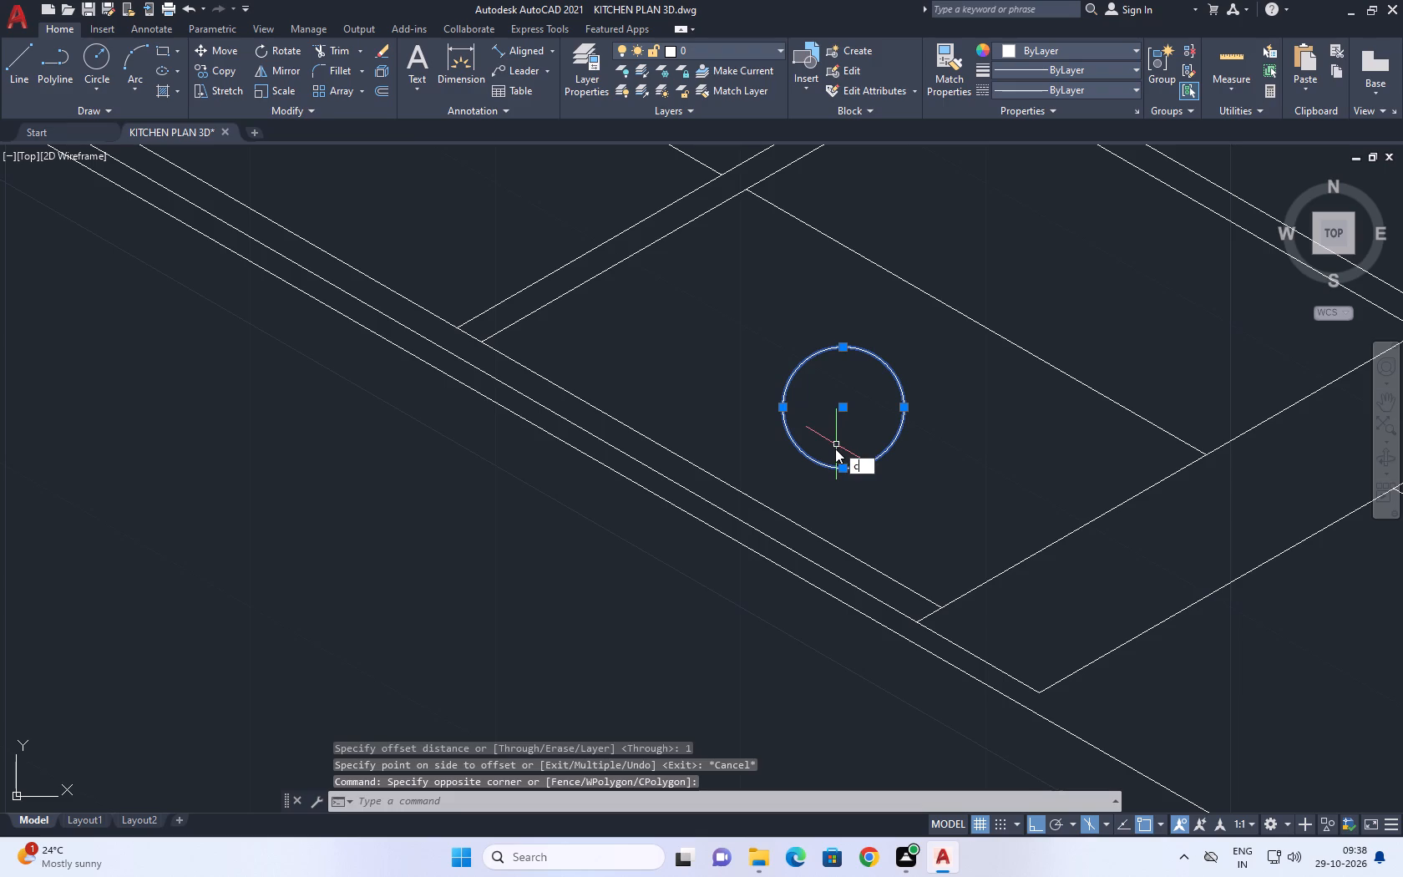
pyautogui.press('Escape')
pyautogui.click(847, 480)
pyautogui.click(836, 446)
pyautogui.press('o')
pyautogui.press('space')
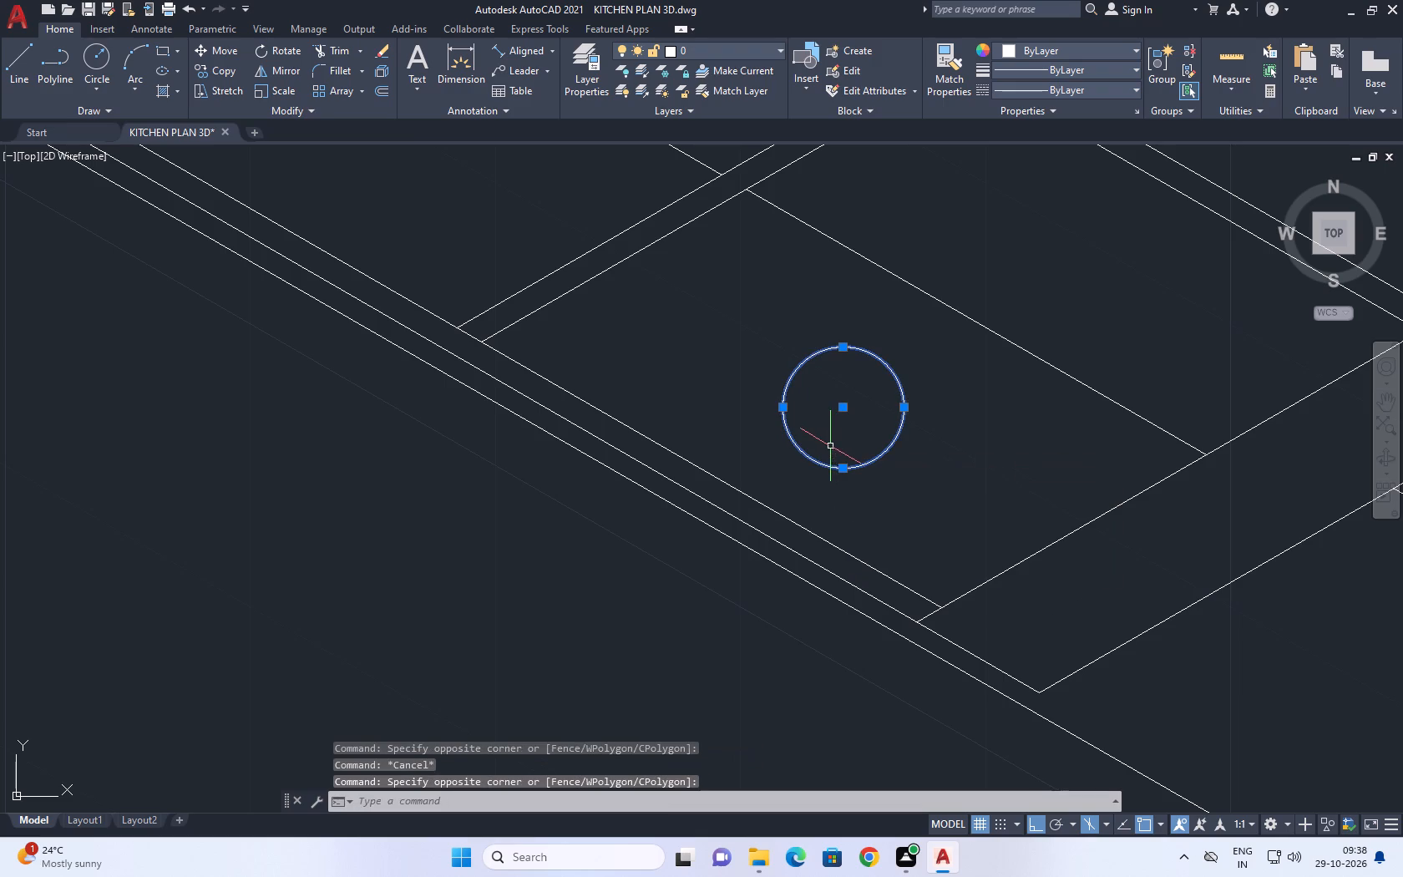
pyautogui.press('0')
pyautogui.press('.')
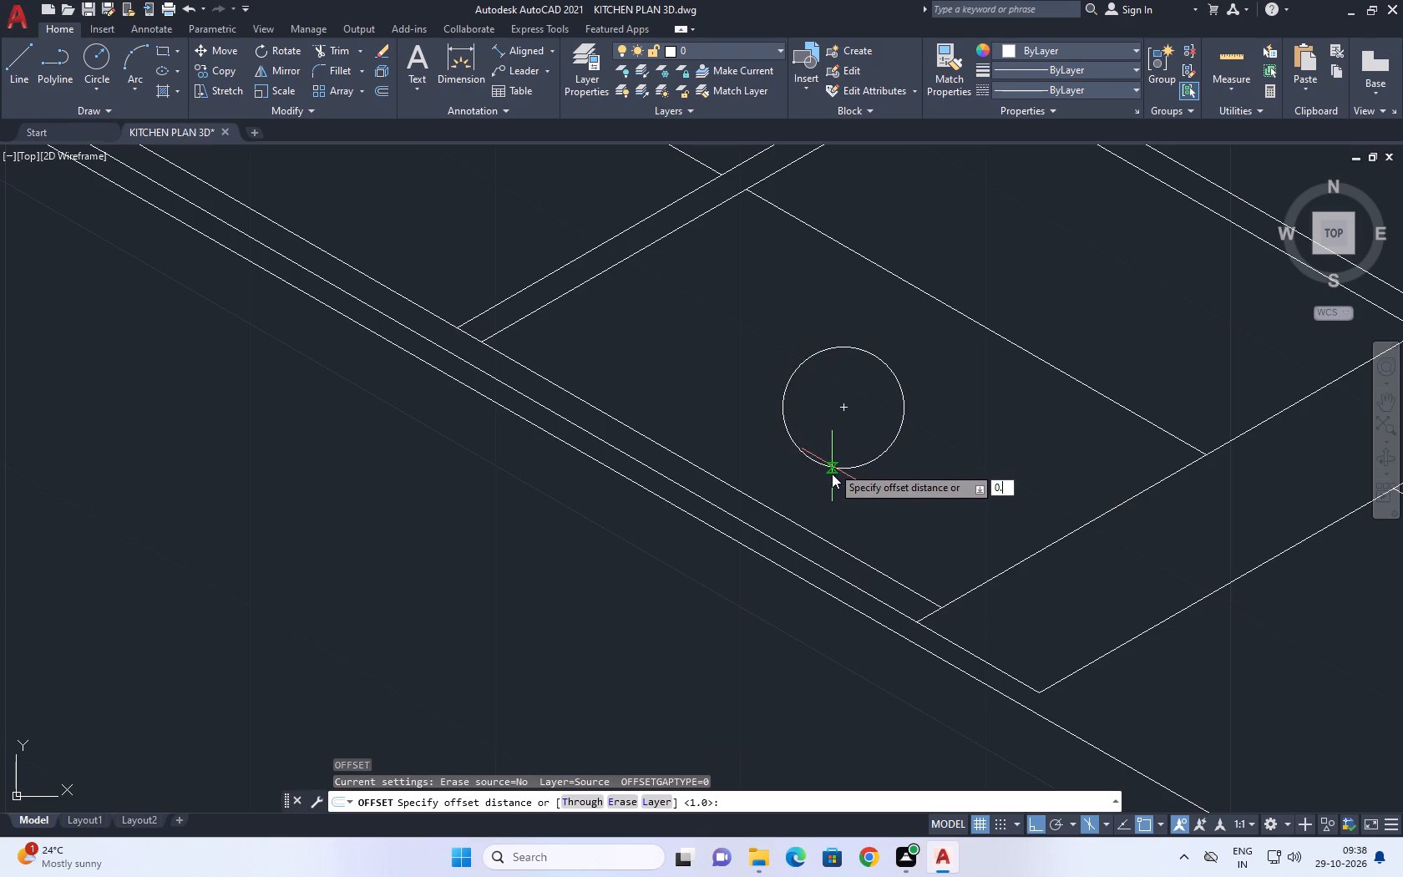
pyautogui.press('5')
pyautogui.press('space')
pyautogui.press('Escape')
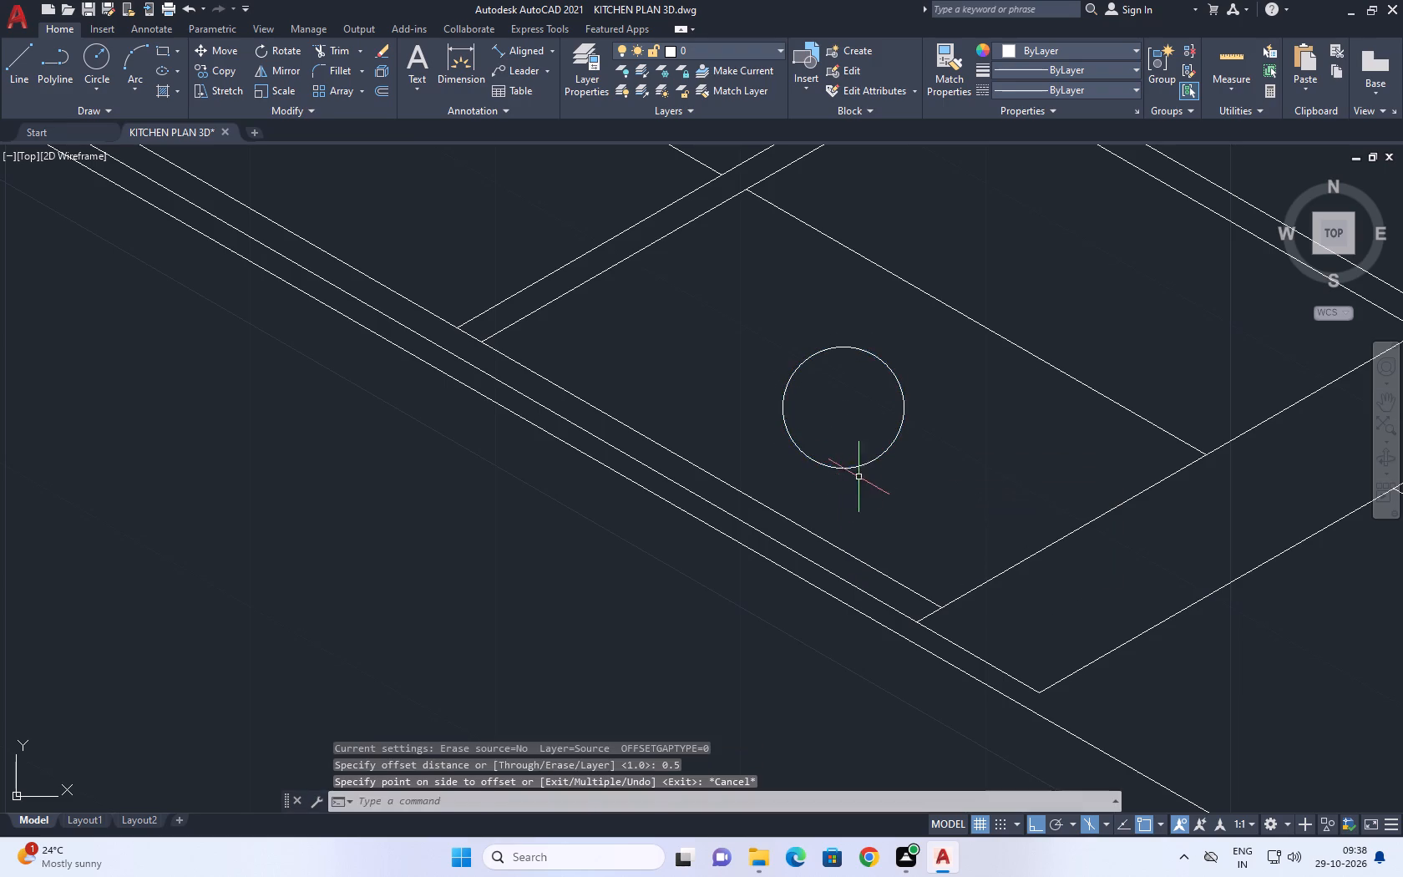
# Offset the front-panel circle outward by 0.25.
pyautogui.moveTo(864, 473); pyautogui.dragTo(856, 456)
pyautogui.click(843, 438)
pyautogui.write('o')
pyautogui.press('space')
pyautogui.press('0')
pyautogui.press('.')
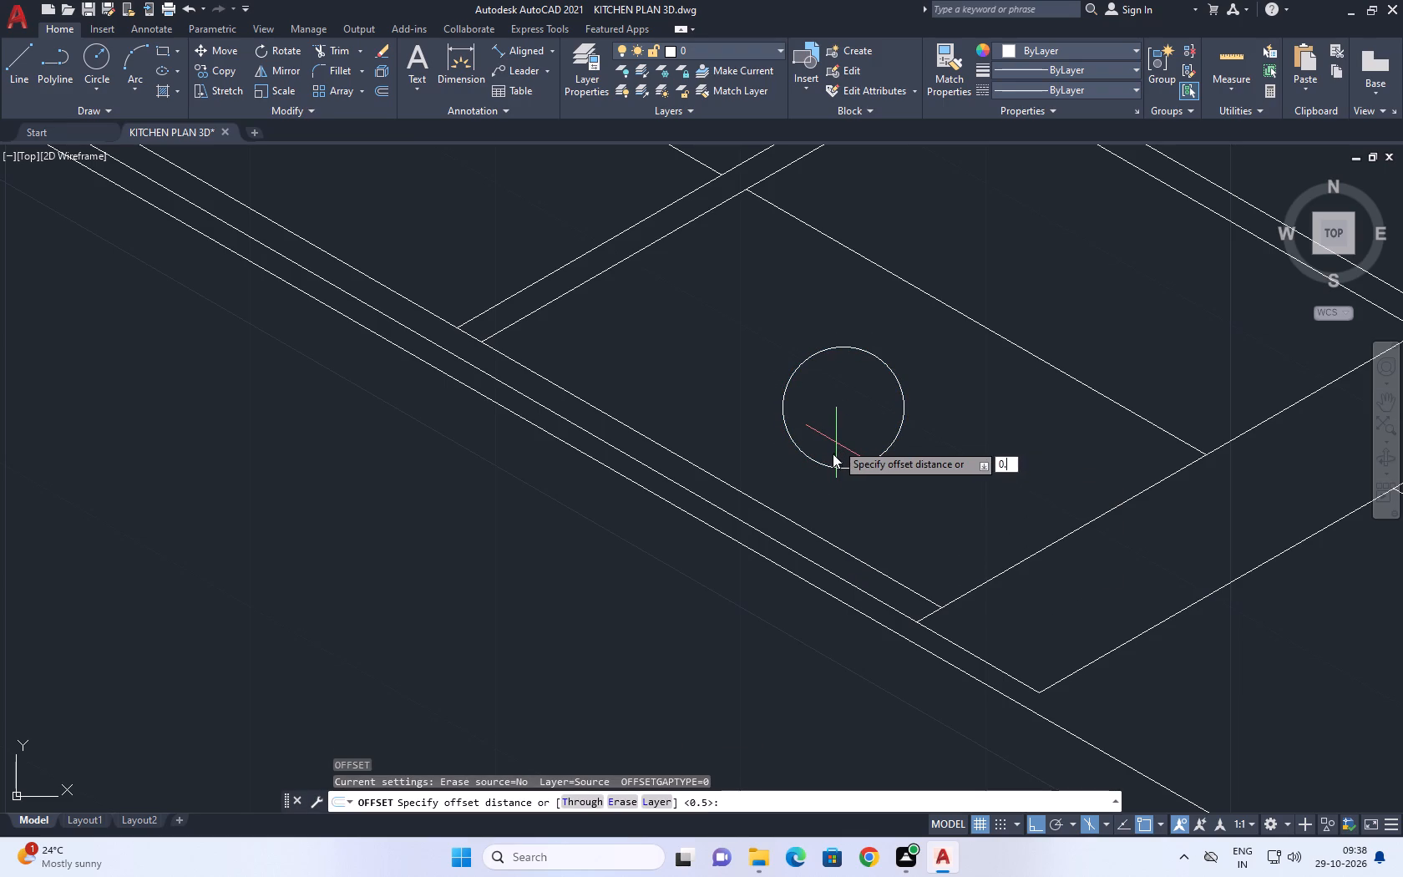
pyautogui.press('2')
pyautogui.write('5')
pyautogui.press('space')
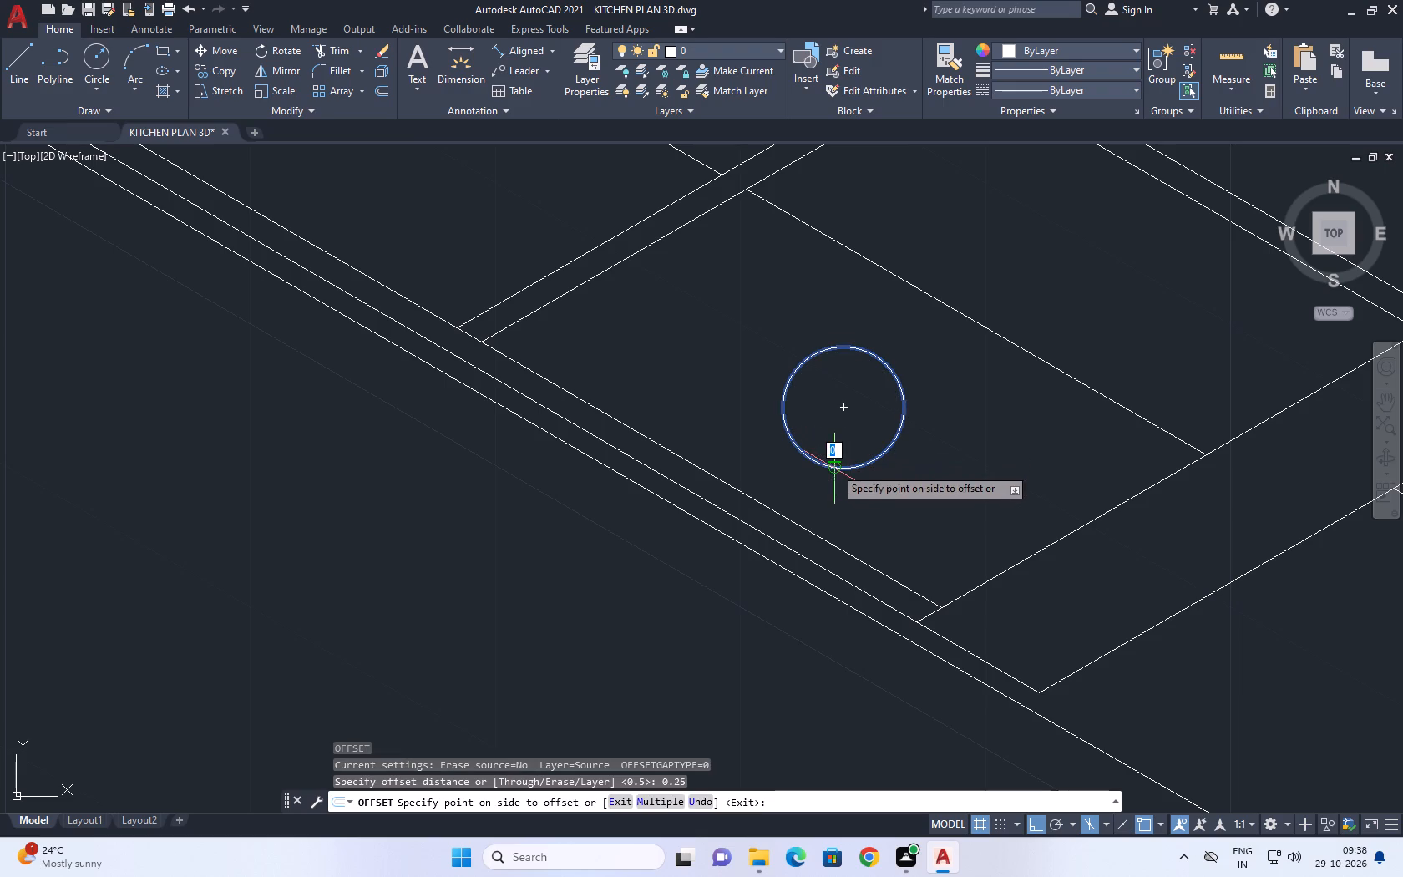
pyautogui.click(841, 490)
pyautogui.press('Escape')
# Move the outer circle straight down so its top quadrant meets the top of the inner circle.
pyautogui.scroll(-2, 838, 464)
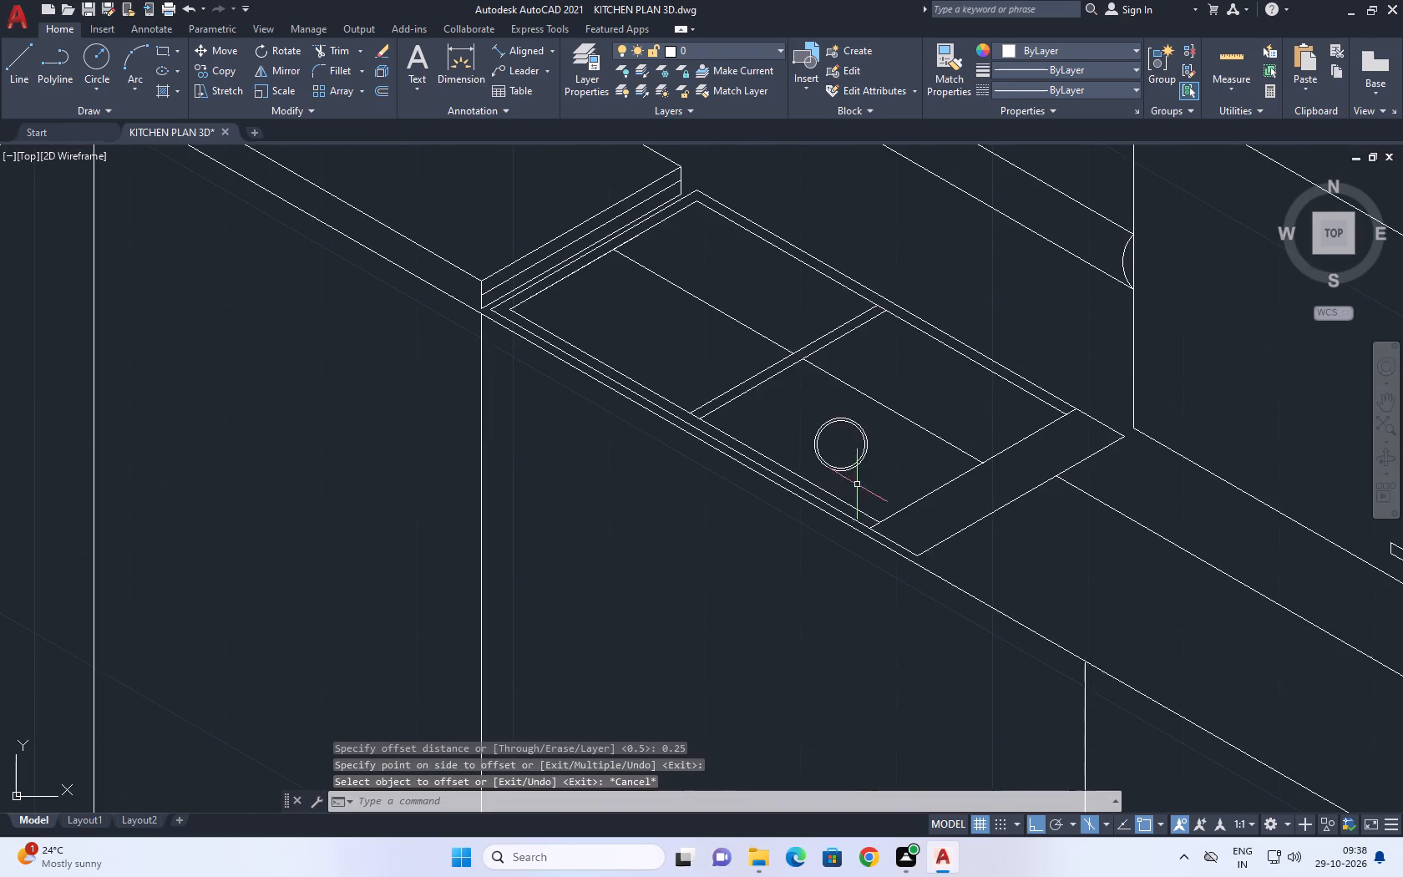
pyautogui.moveTo(828, 349); pyautogui.dragTo(839, 507, button='middle')
pyautogui.middleClick(838, 509)
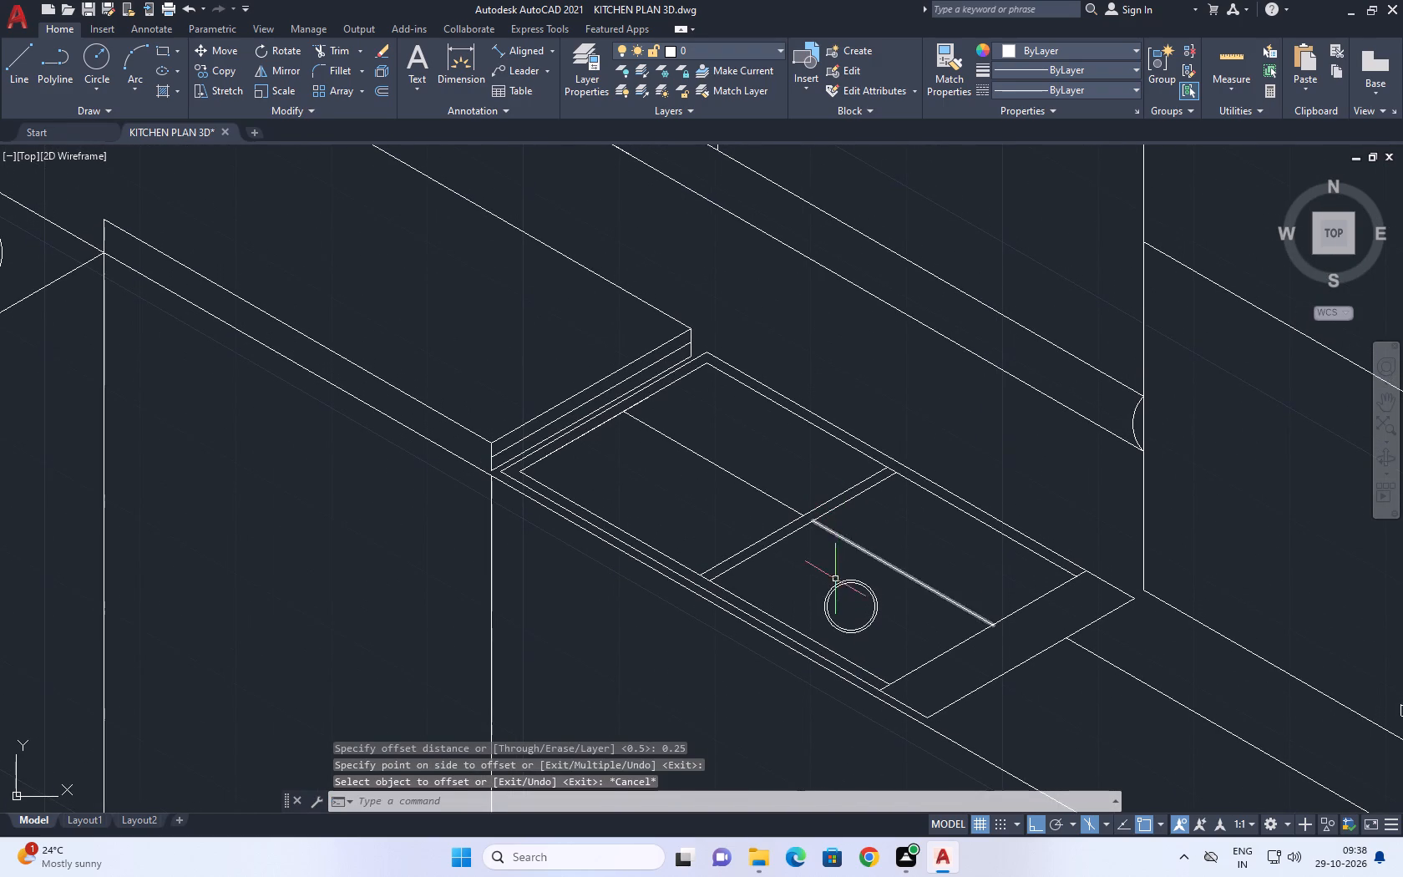
pyautogui.scroll(3, 859, 588)
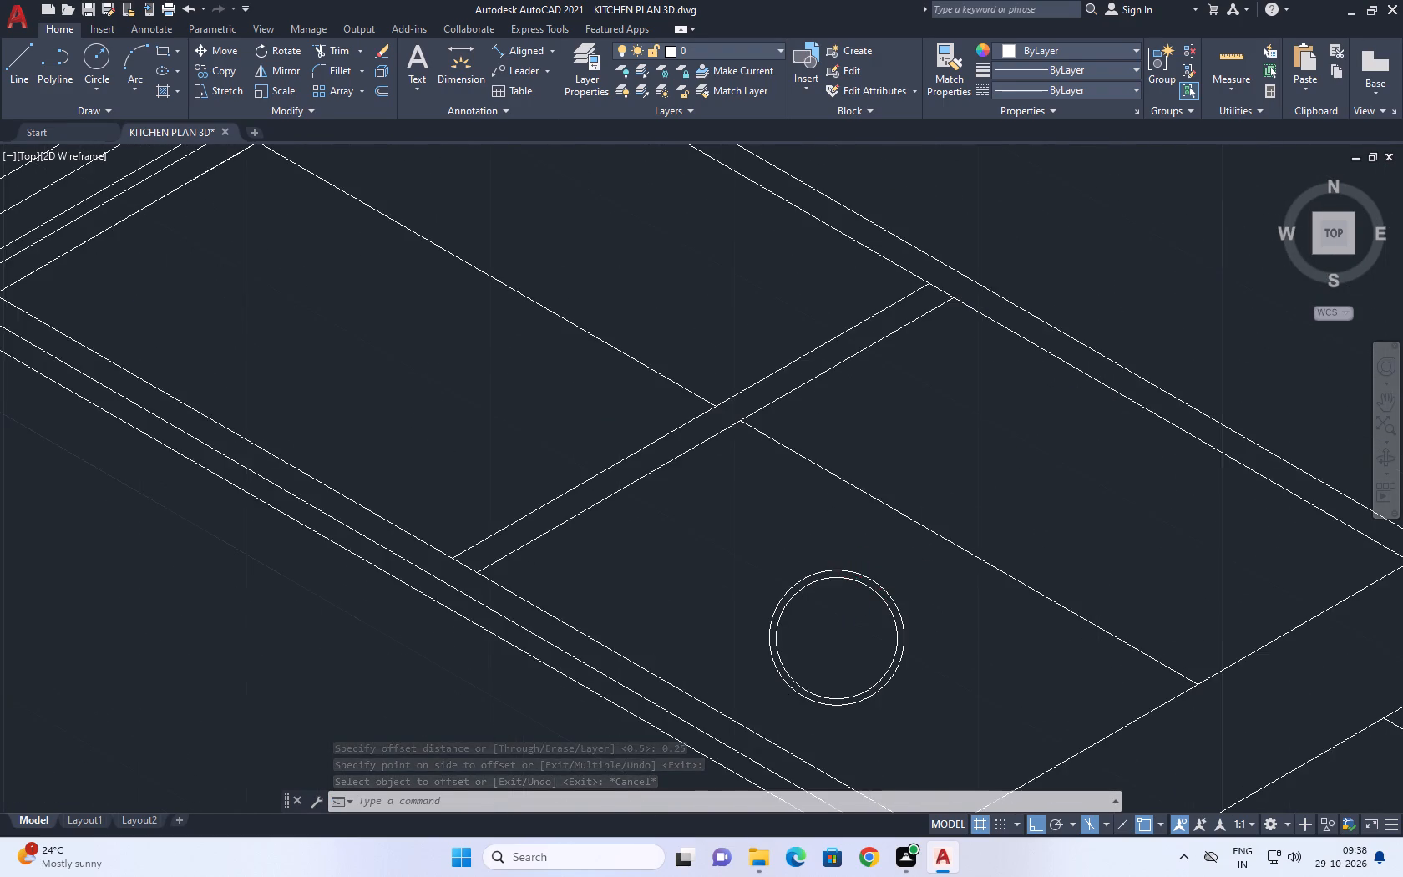
pyautogui.scroll(1, 866, 572)
pyautogui.click(863, 580)
pyautogui.click(857, 585)
pyautogui.click(855, 586)
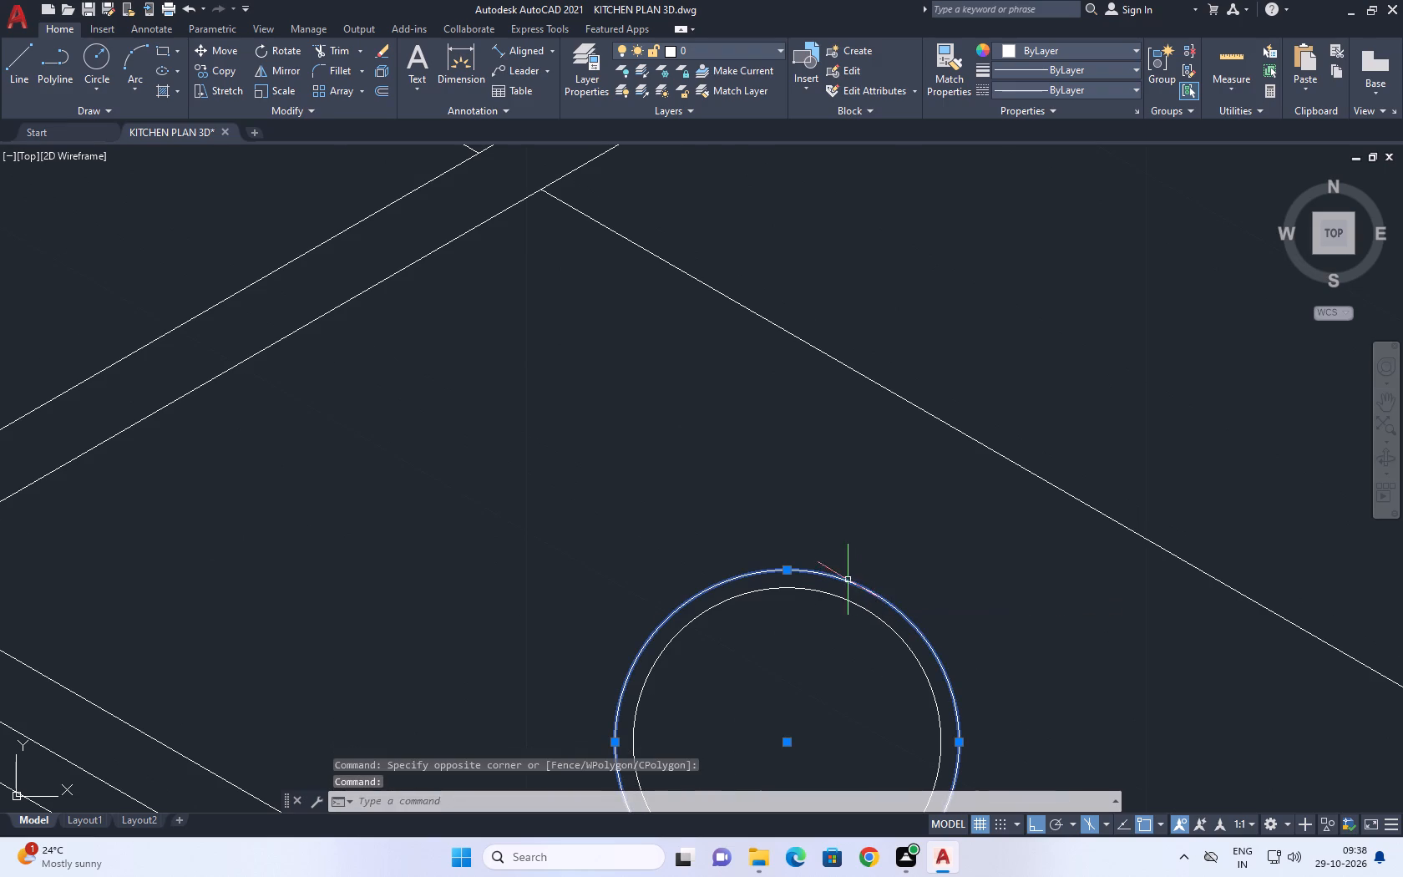
pyautogui.moveTo(882, 600); pyautogui.dragTo(909, 525, button='middle')
pyautogui.press('m')
pyautogui.press('space')
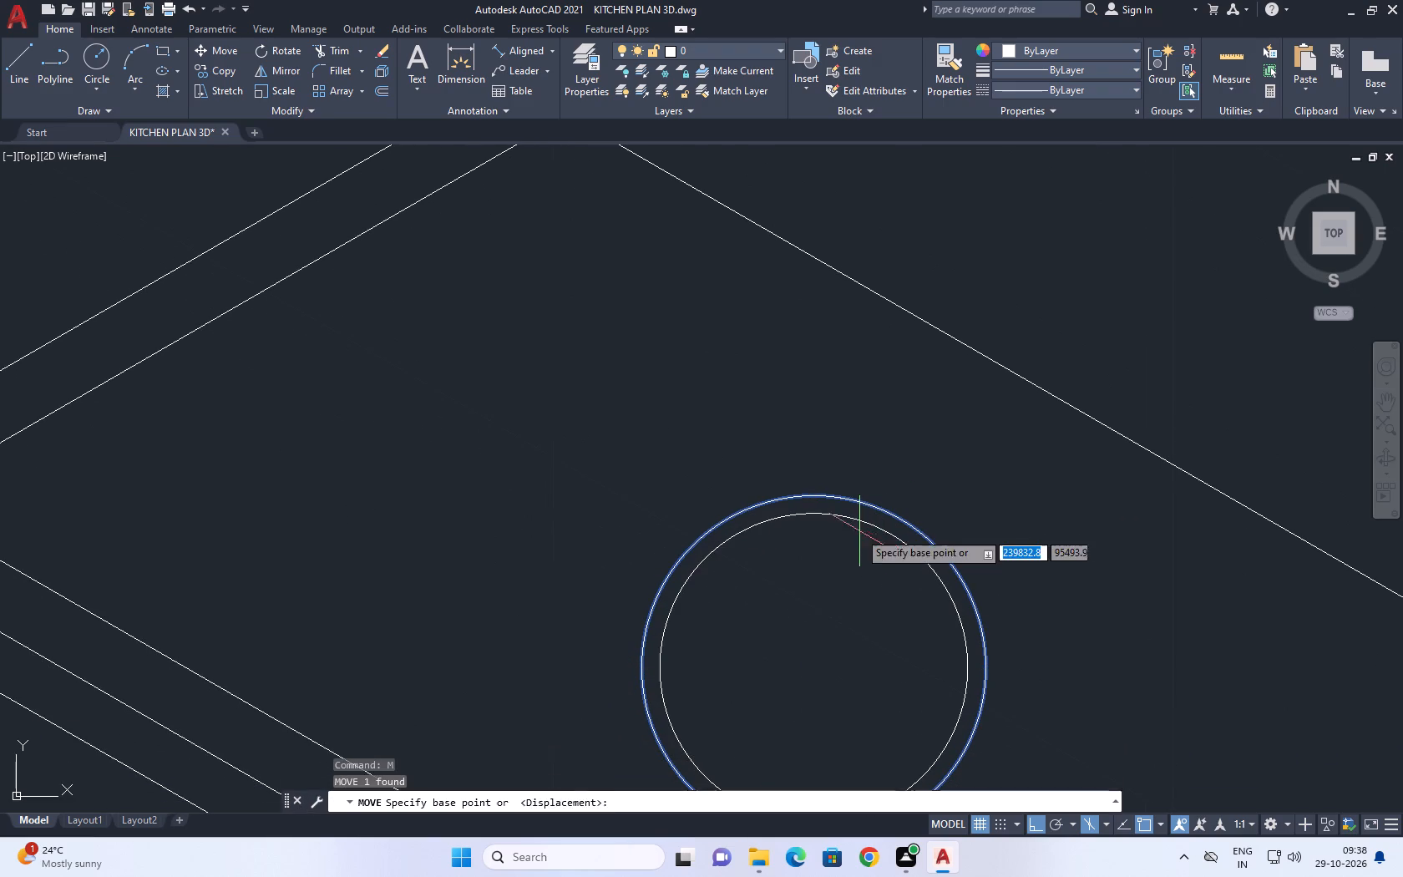
pyautogui.click(817, 497)
pyautogui.click(817, 512)
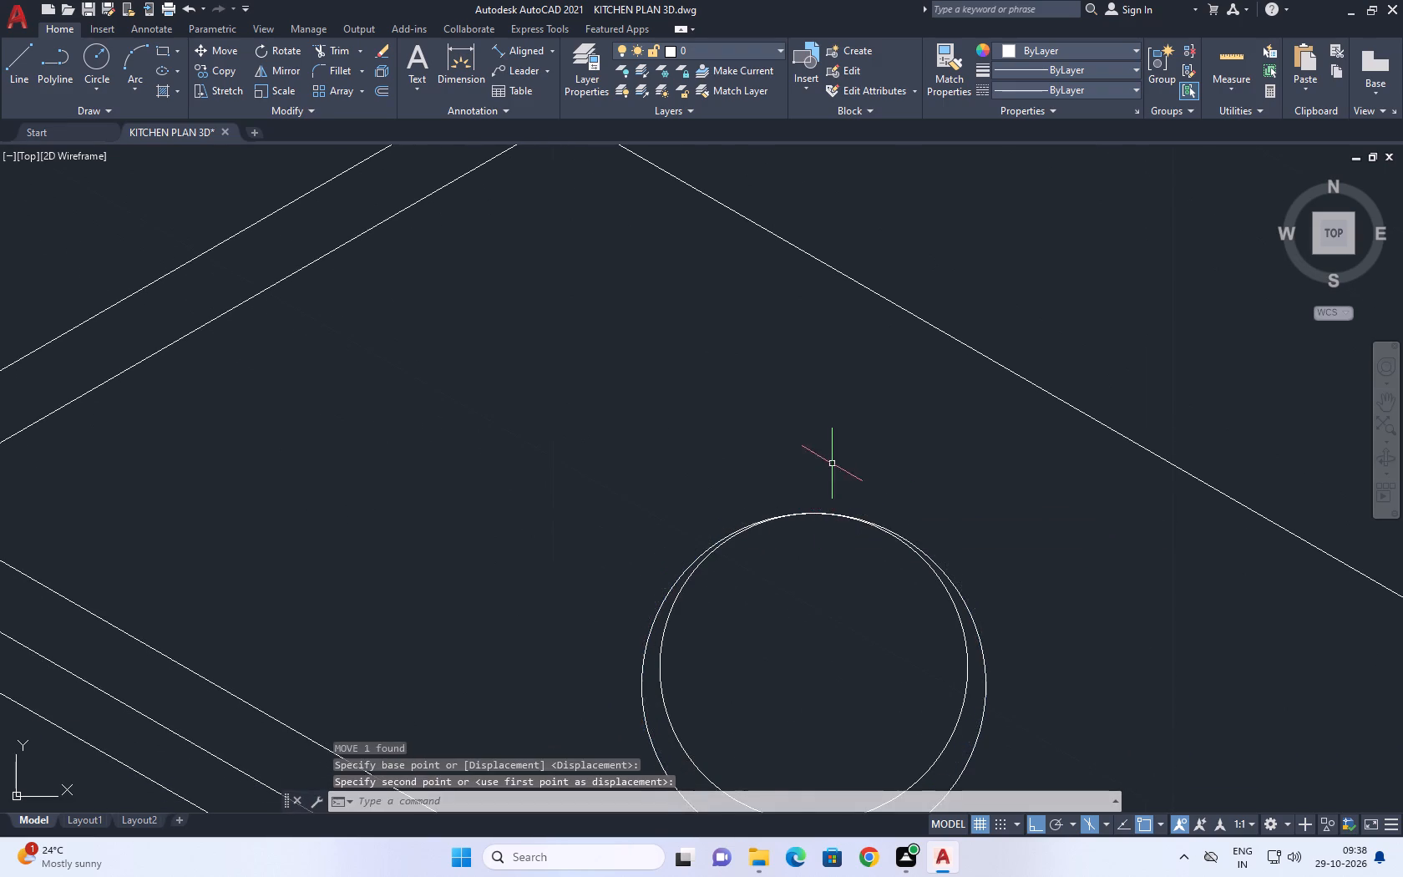
# Copy the circle pair about 19.7 at 150° into the bordered section's front panel nearer the adjoining countertop.
pyautogui.scroll(-3, 832, 459)
pyautogui.moveTo(838, 489); pyautogui.dragTo(784, 533, button='middle')
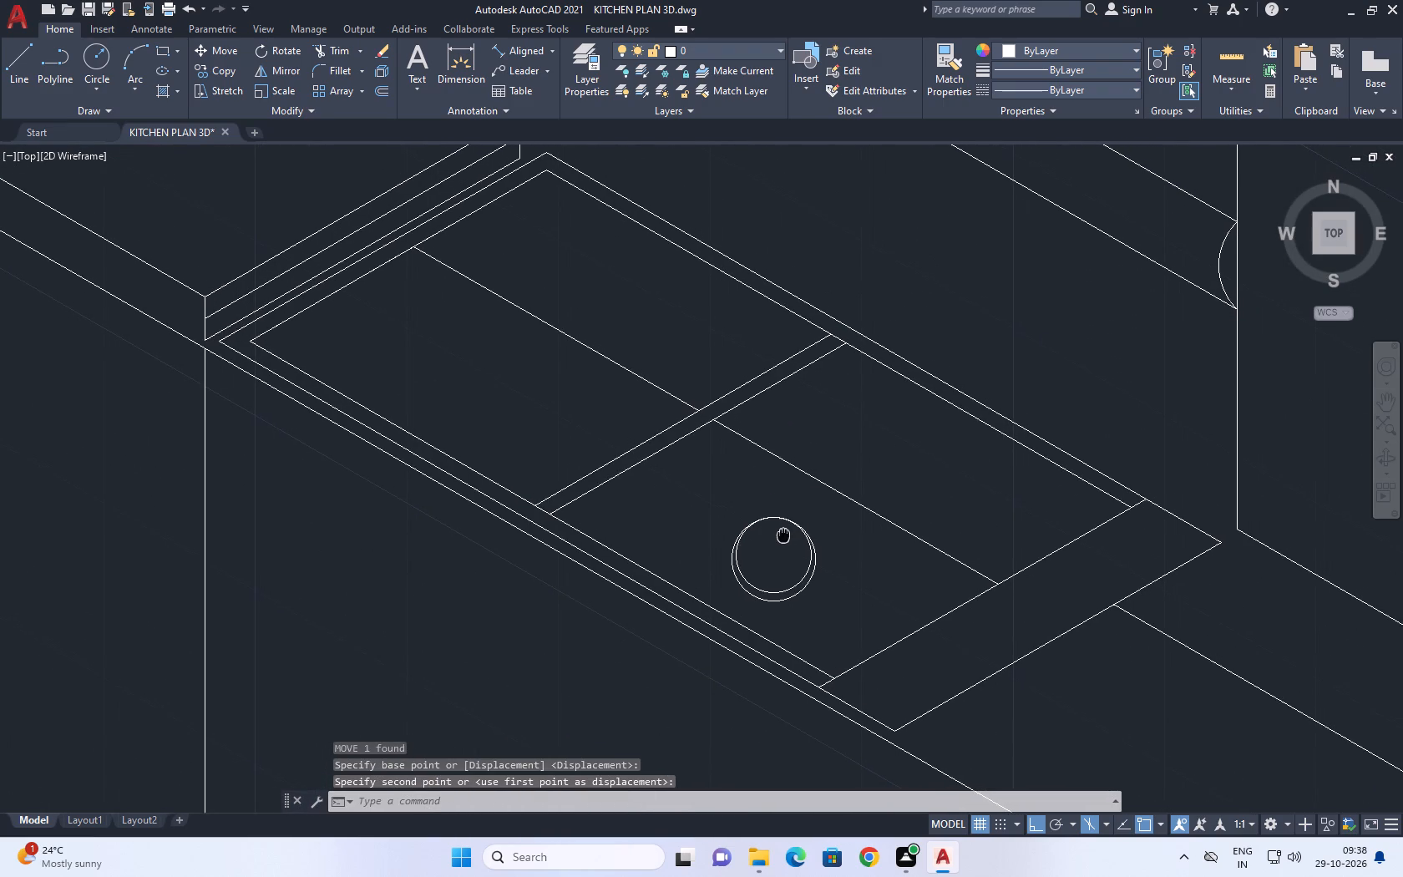
pyautogui.scroll(1, 839, 587)
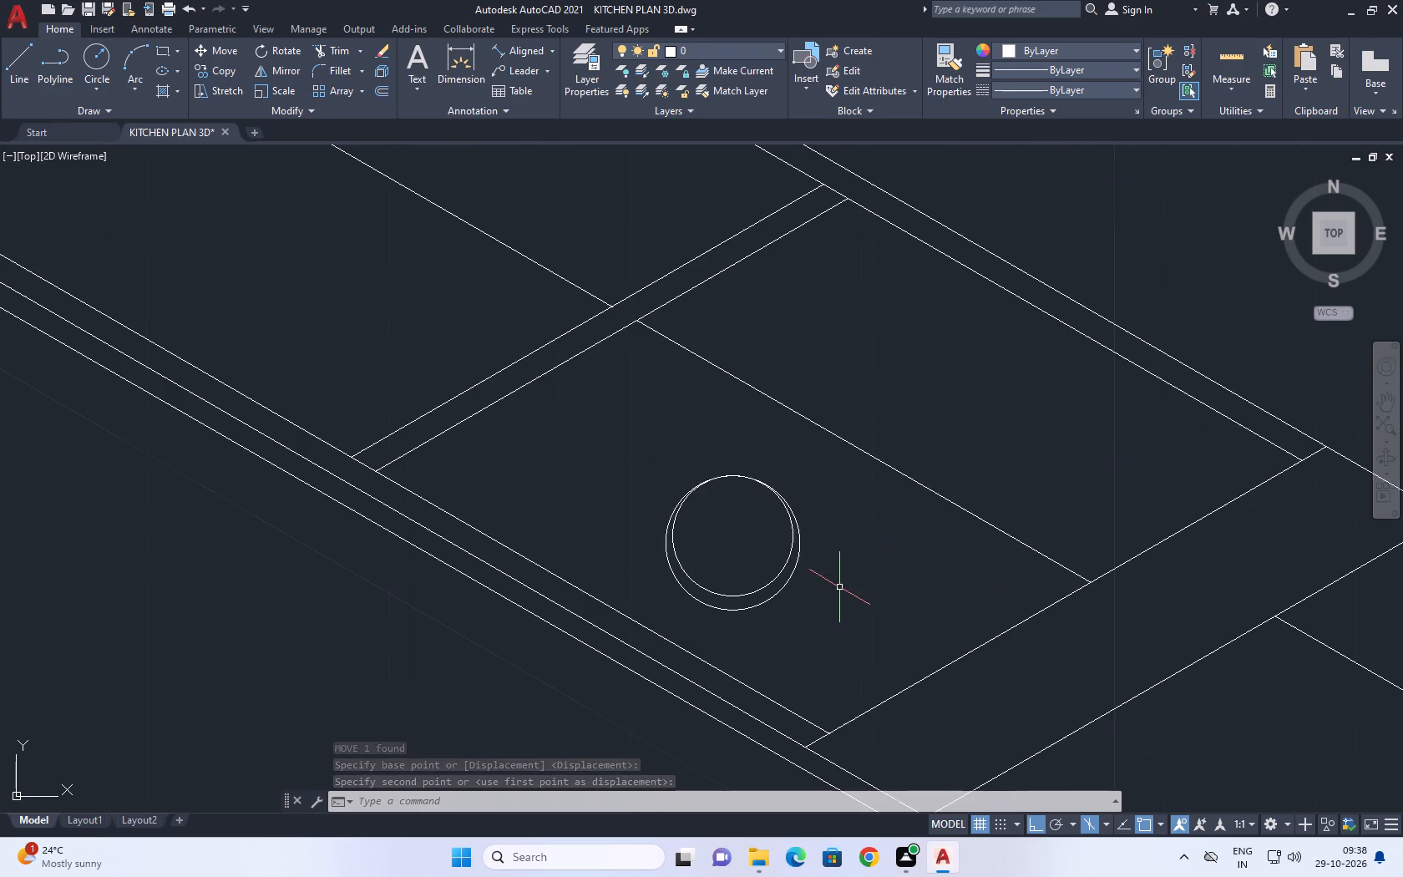
pyautogui.moveTo(874, 579); pyautogui.dragTo(834, 555)
pyautogui.click(780, 500)
pyautogui.moveTo(799, 525); pyautogui.dragTo(842, 611, button='middle')
pyautogui.press('c')
pyautogui.press('o')
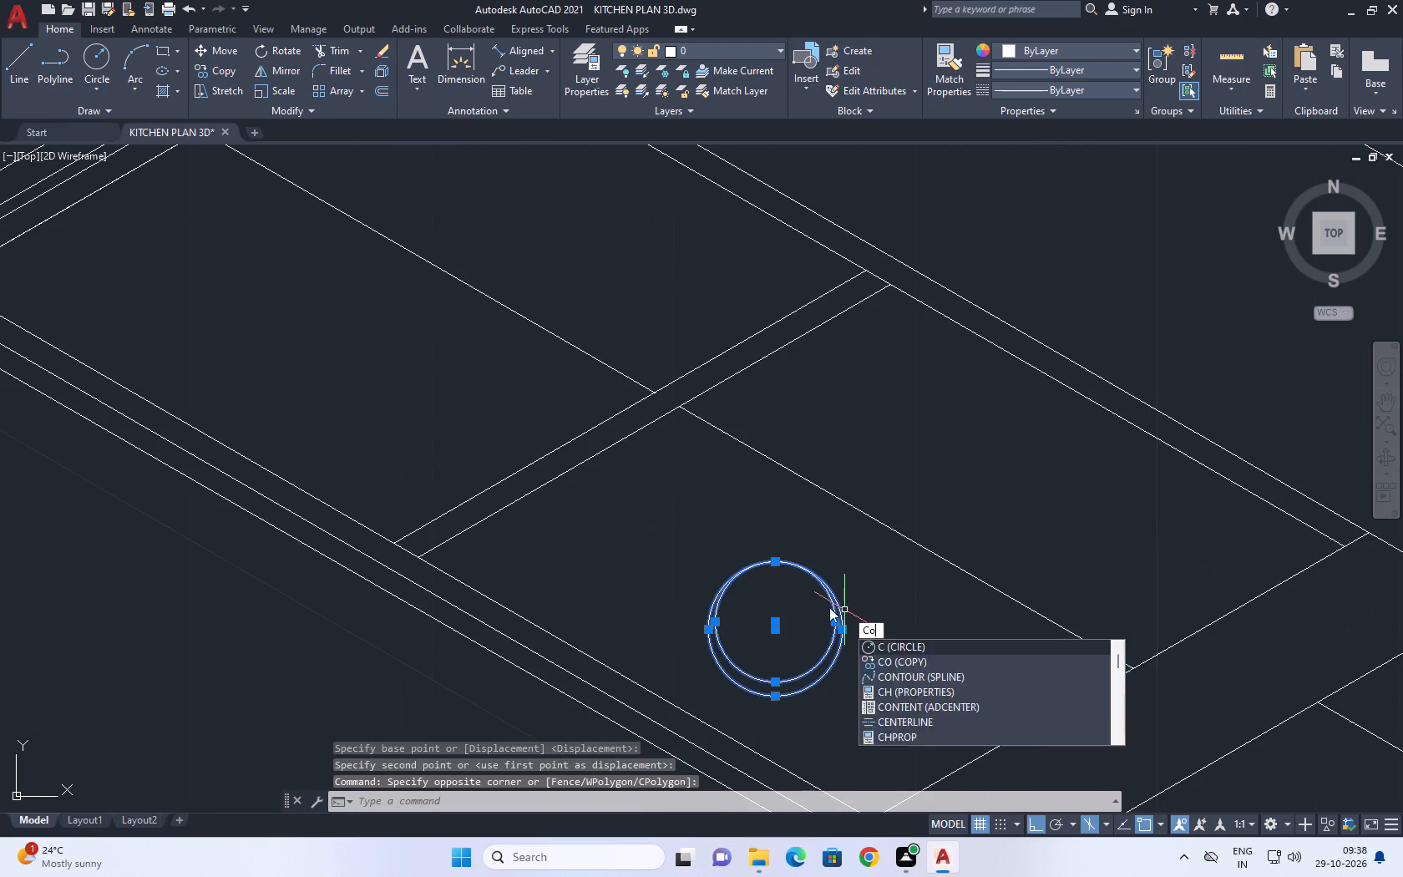
pyautogui.press('space')
pyautogui.click(772, 626)
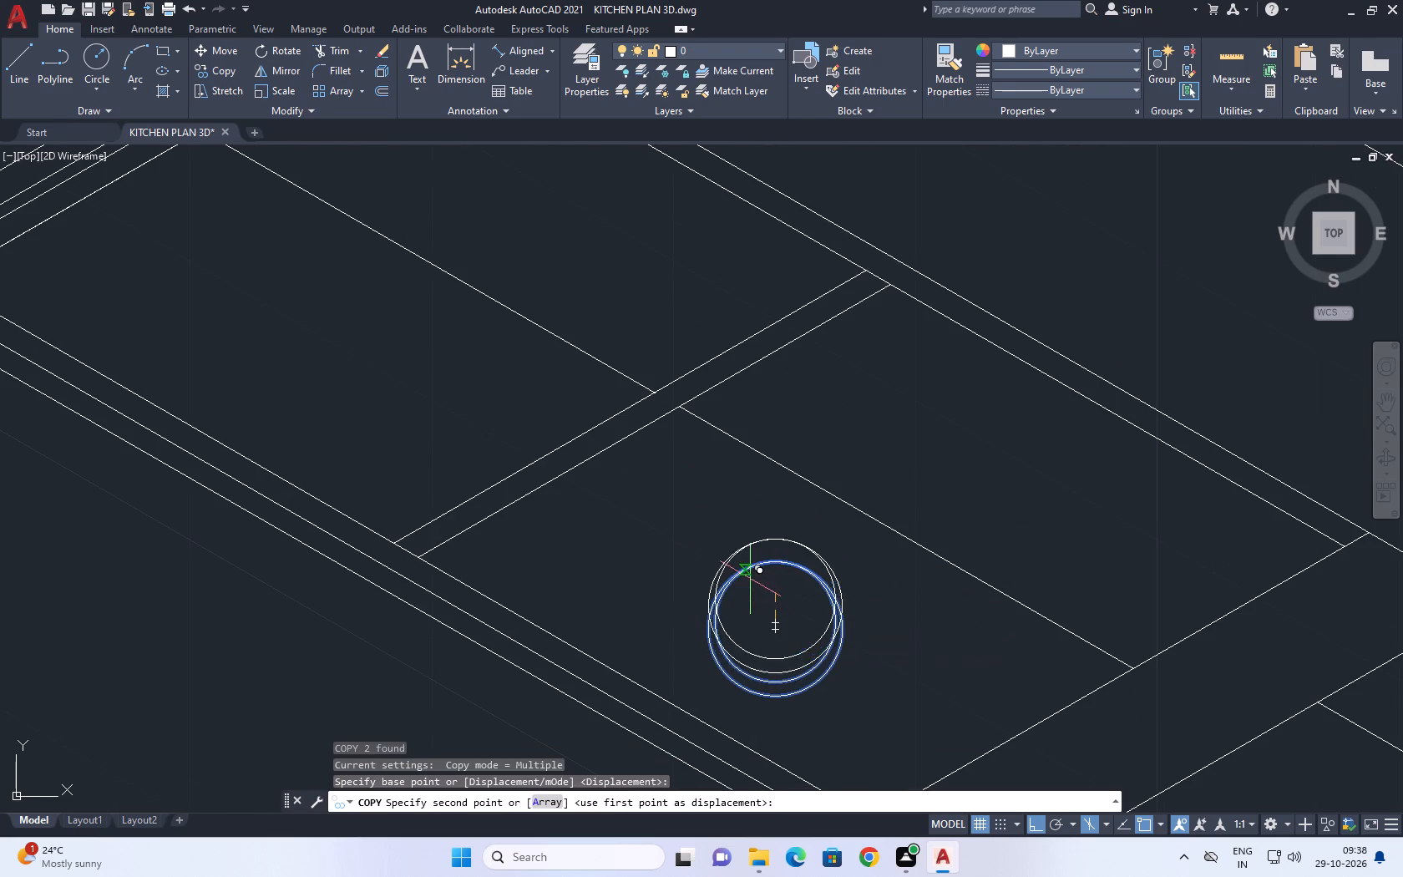
pyautogui.moveTo(427, 369); pyautogui.dragTo(671, 493, button='middle')
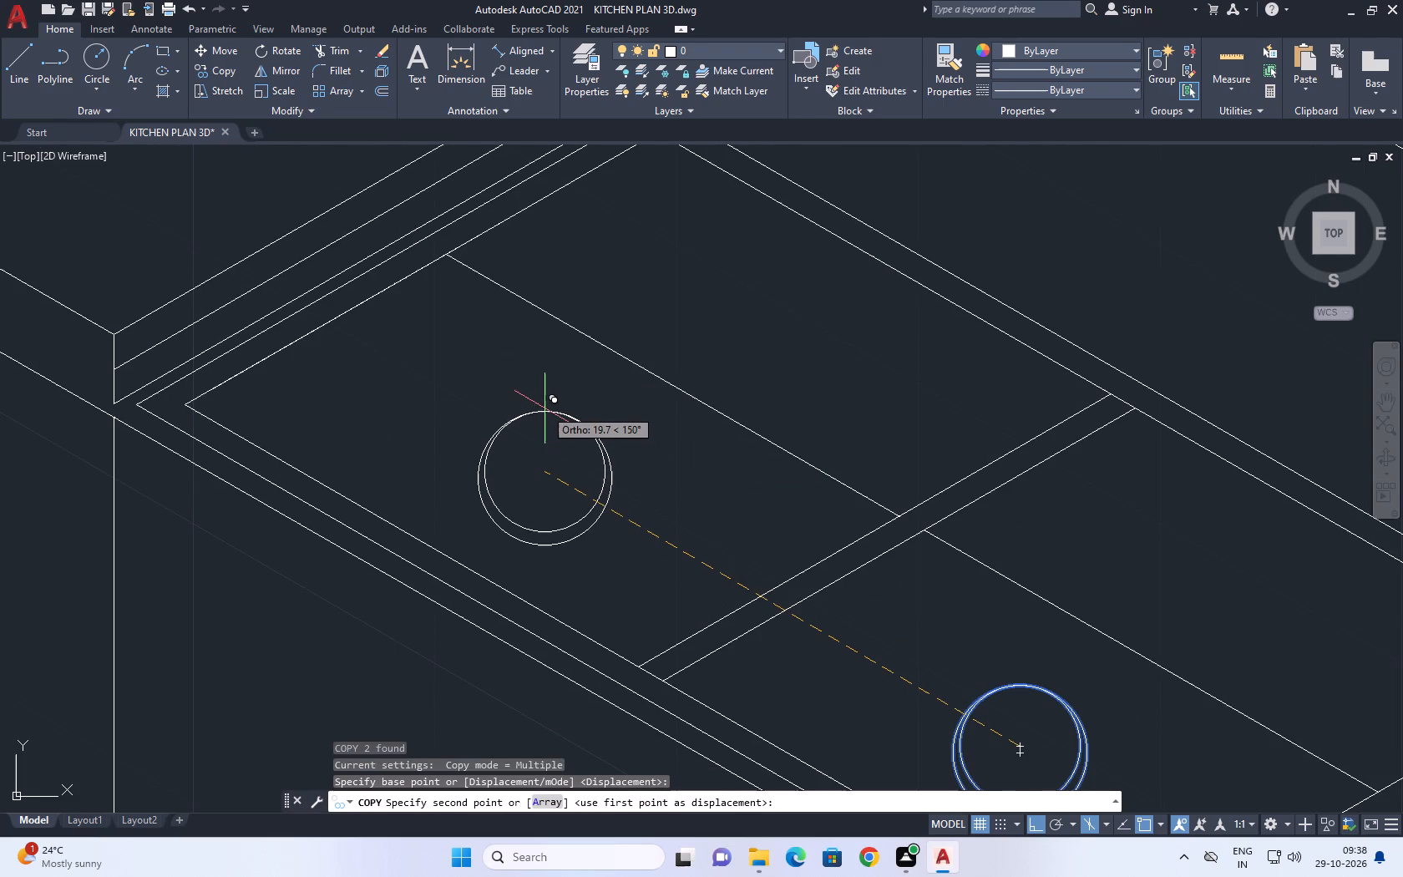
pyautogui.click(544, 408)
pyautogui.press('space')
# Copy the farther front panel's circle pair along the 30° isometric direction into the rear panel behind it, using the top isoplane.
pyautogui.moveTo(739, 526); pyautogui.dragTo(576, 410, button='middle')
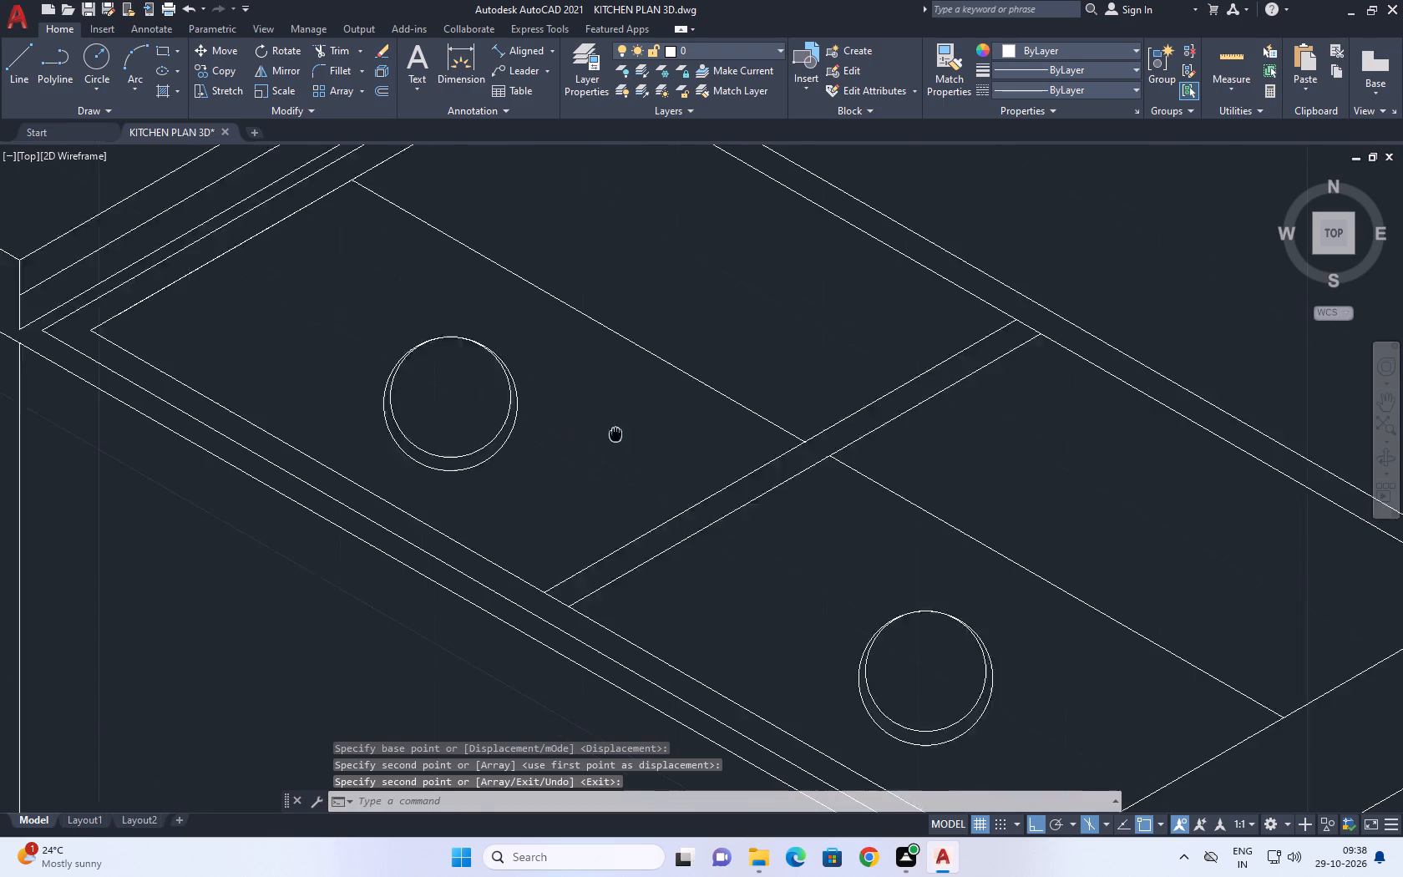
pyautogui.moveTo(576, 410); pyautogui.dragTo(501, 378, button='middle')
pyautogui.moveTo(900, 694); pyautogui.dragTo(884, 682)
pyautogui.click(791, 606)
pyautogui.press('c')
pyautogui.write('o')
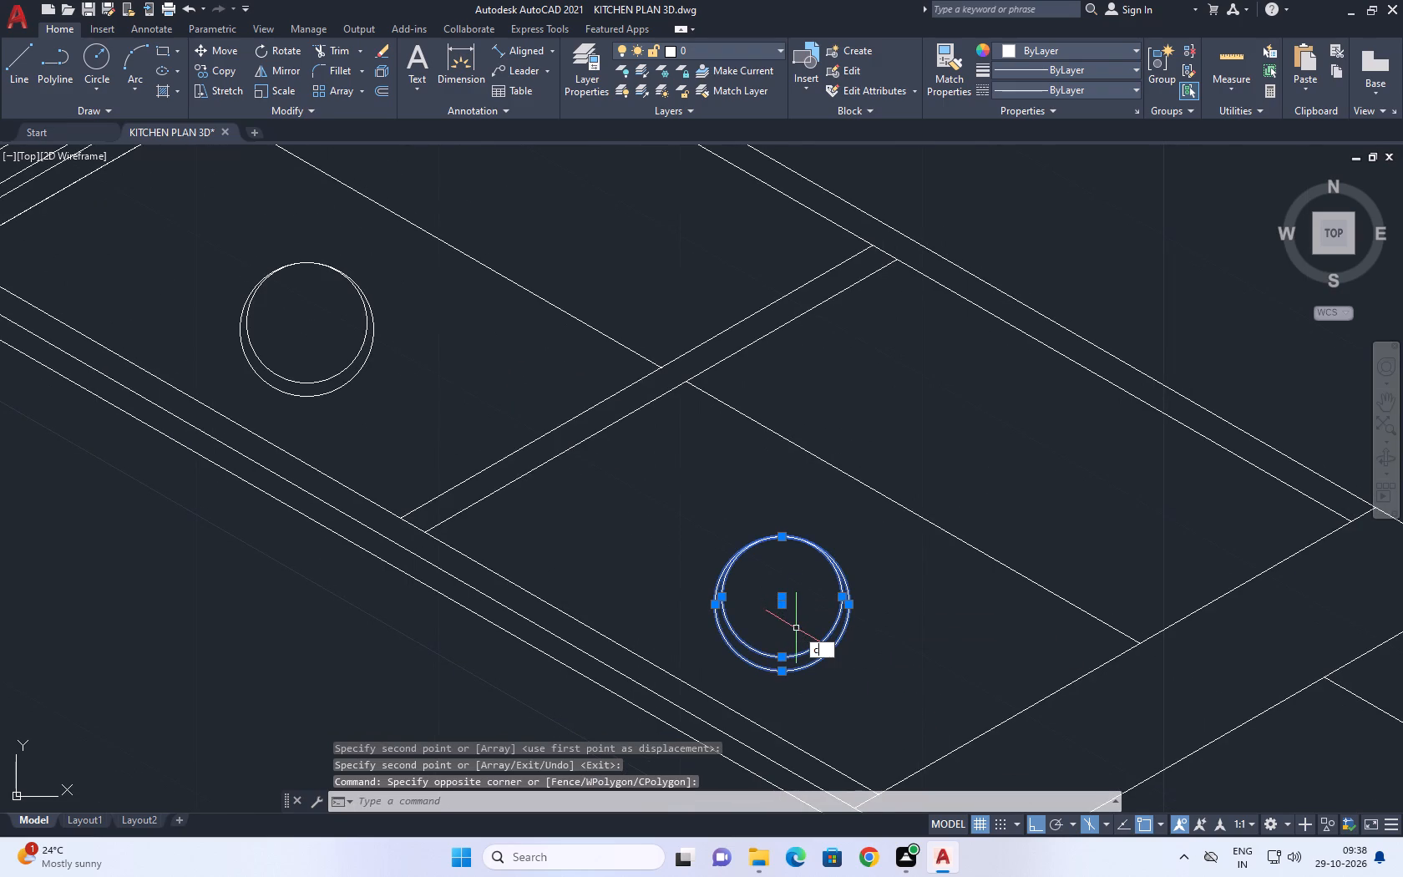
pyautogui.press('space')
pyautogui.click(780, 611)
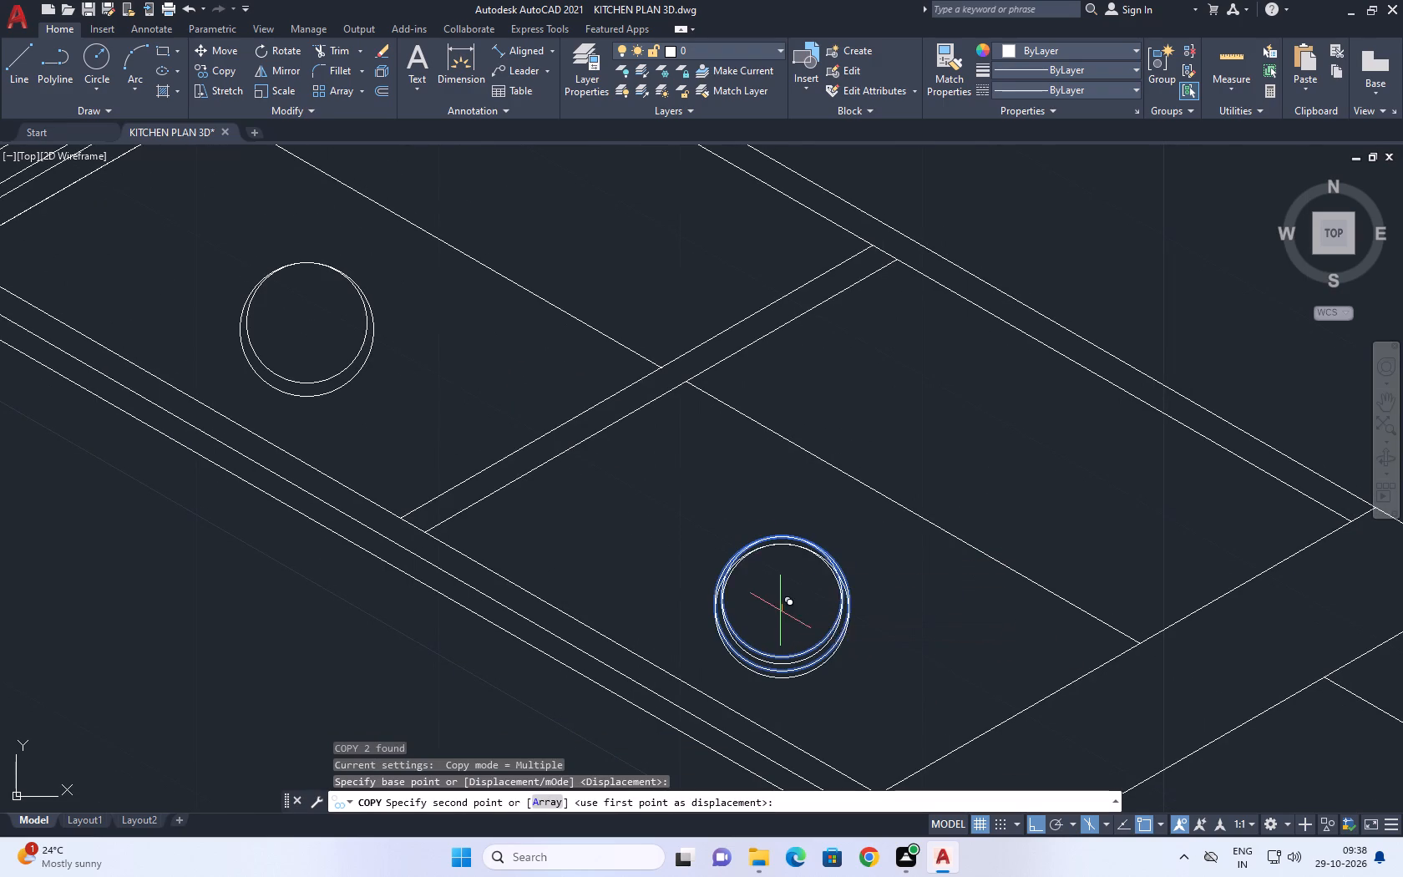
pyautogui.press('F5')
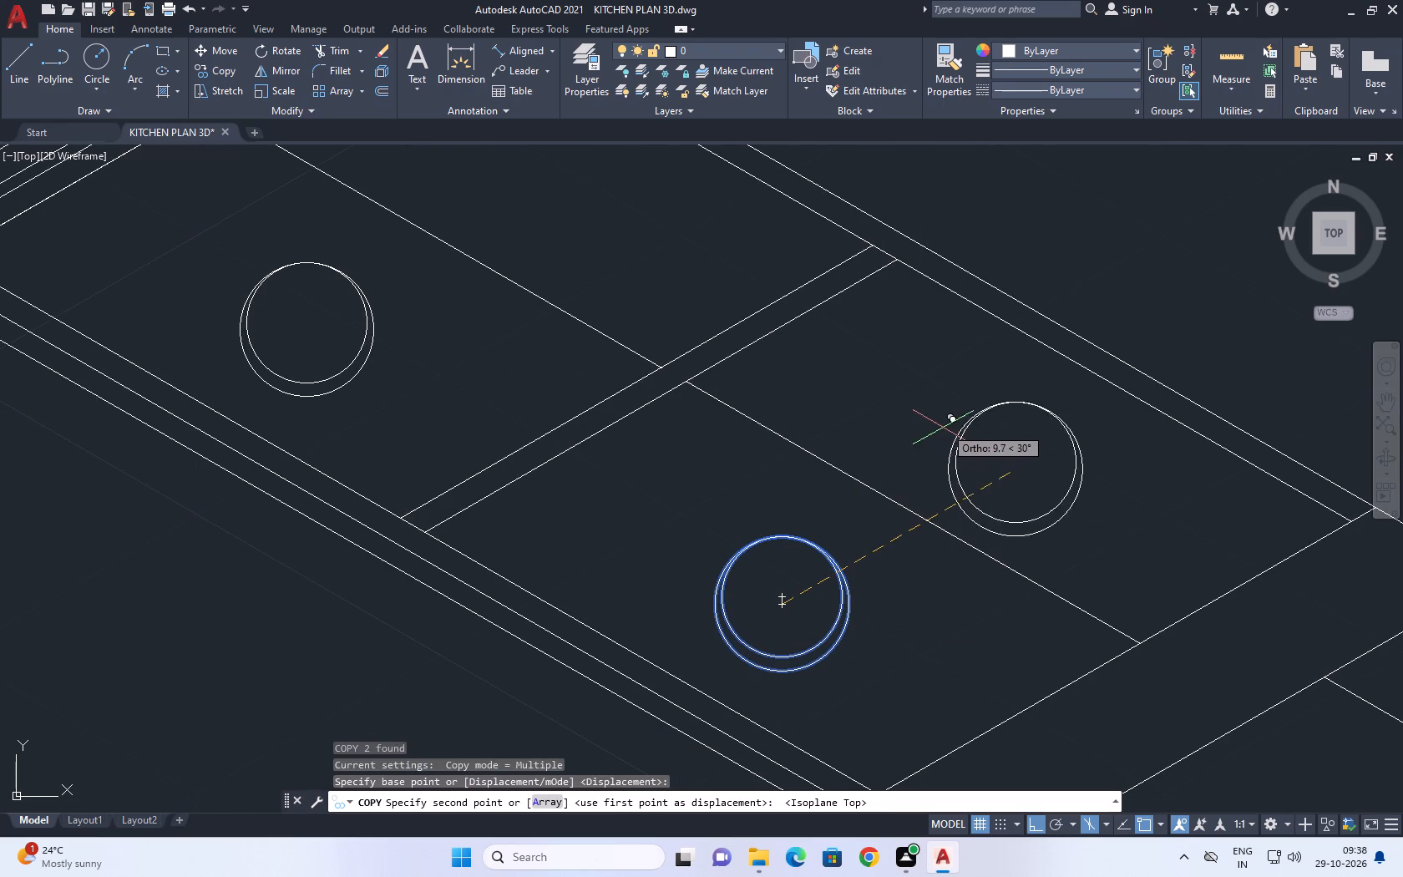
pyautogui.click(1046, 453)
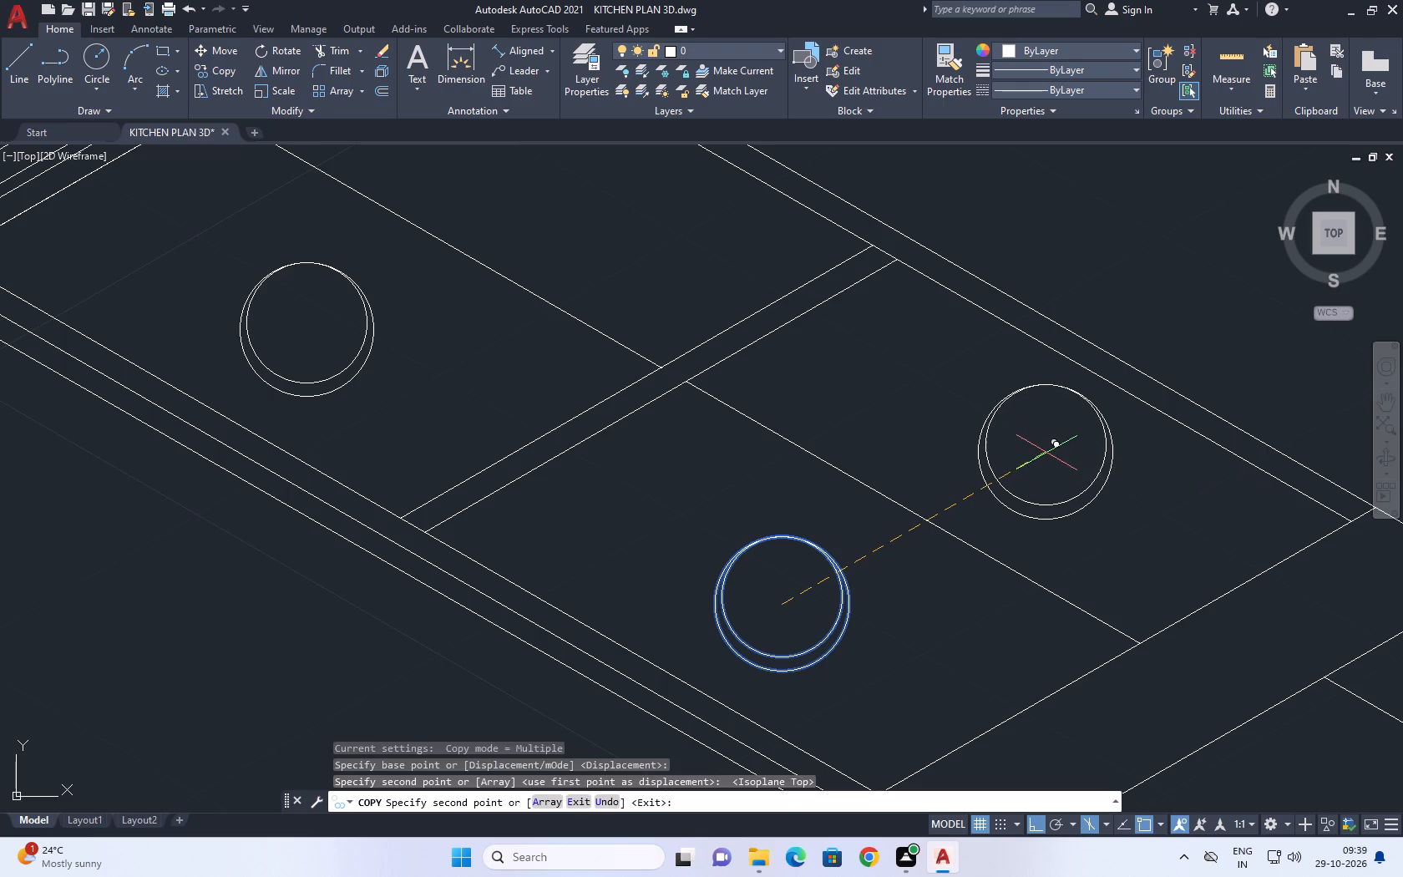
pyautogui.press('space')
# Draw a smaller circle in the bordered section's rear panel nearer the adjoining countertop.
pyautogui.moveTo(722, 369); pyautogui.dragTo(898, 545, button='middle')
pyautogui.scroll(-2, 960, 565)
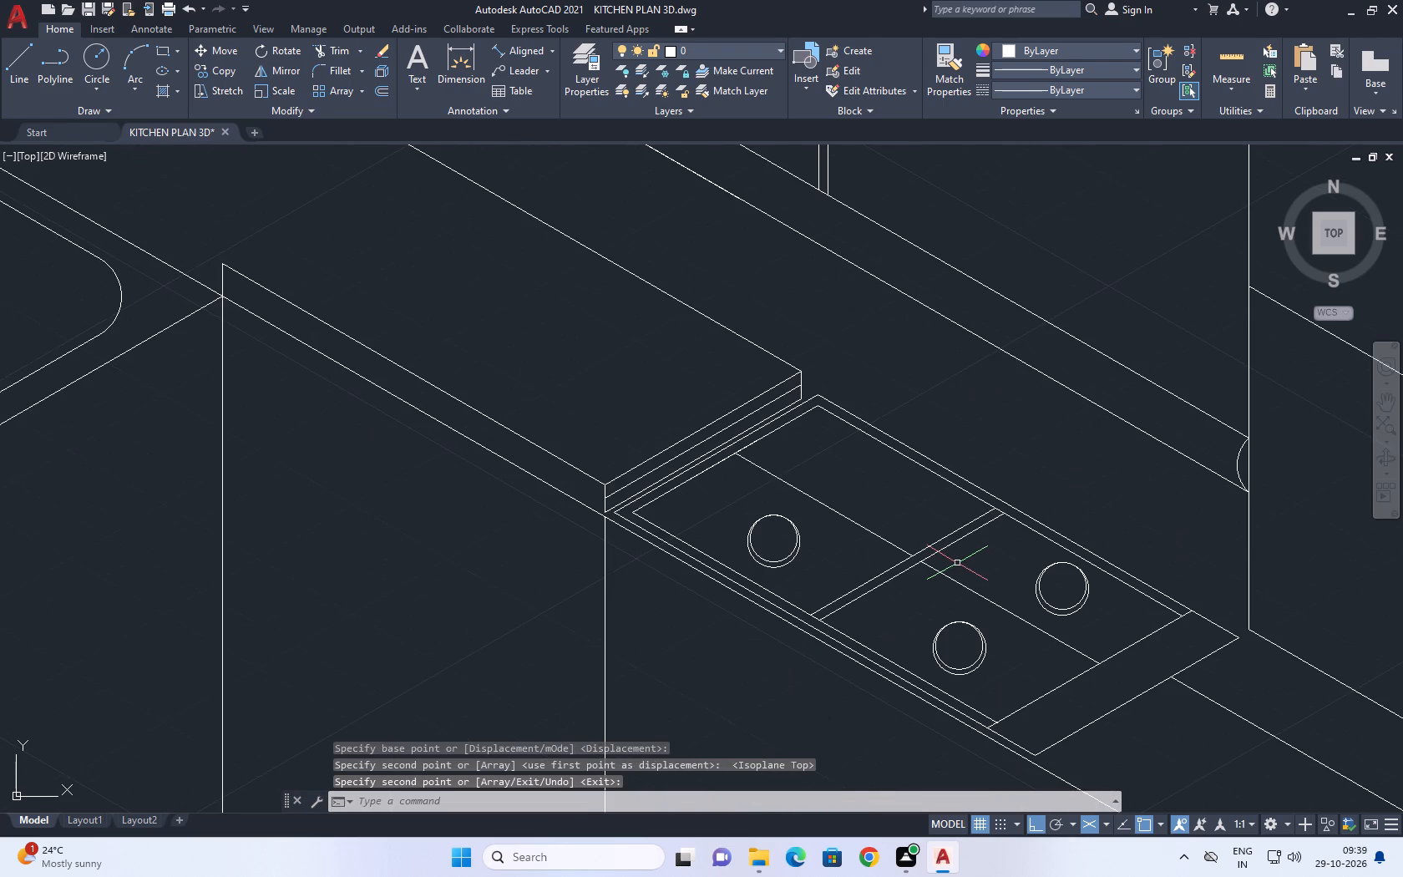
pyautogui.press('c')
pyautogui.press('space')
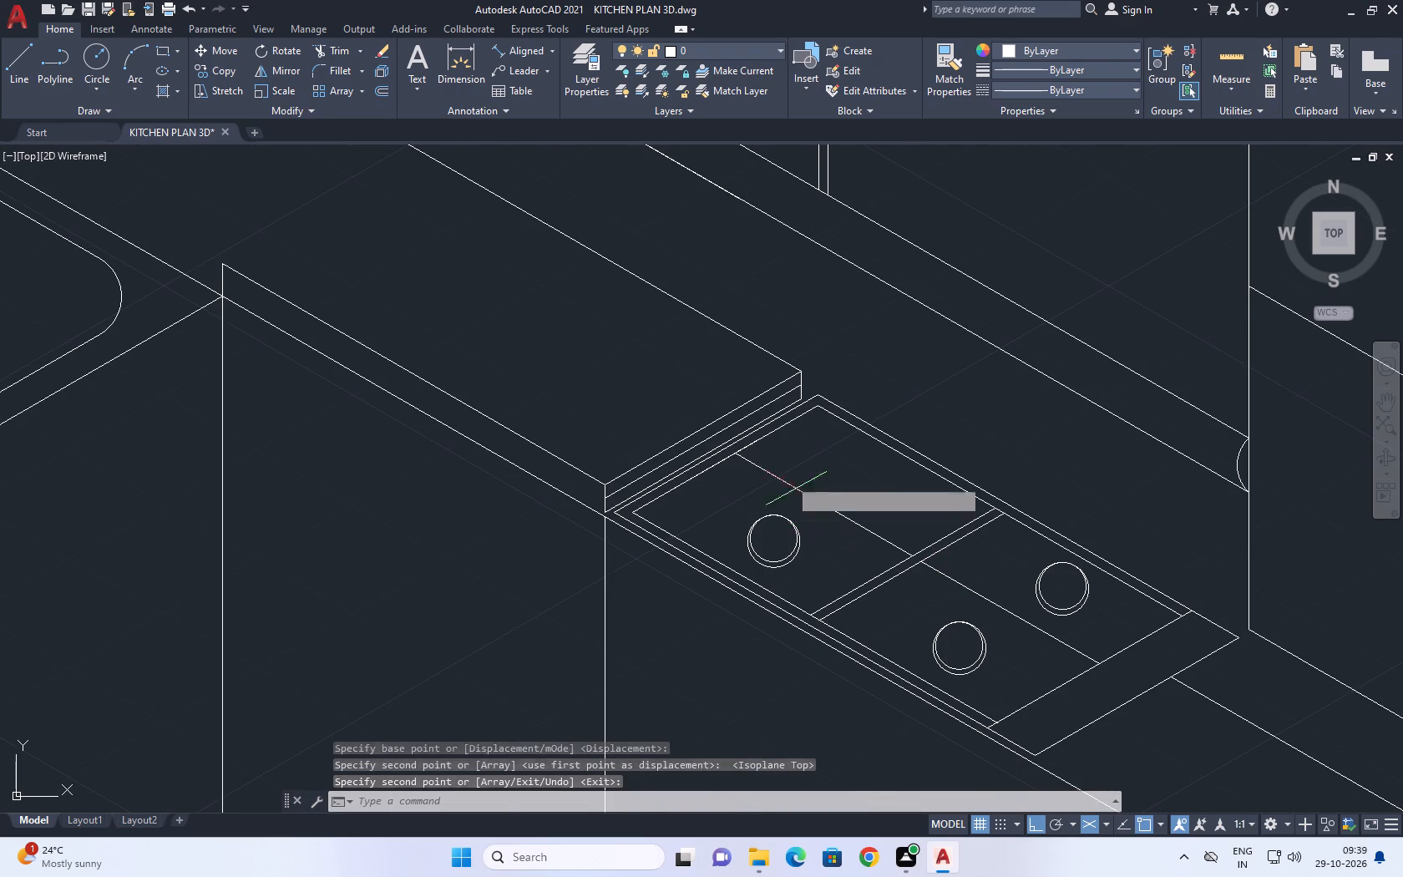
pyautogui.scroll(2, 826, 494)
pyautogui.click(853, 455)
pyautogui.click(901, 469)
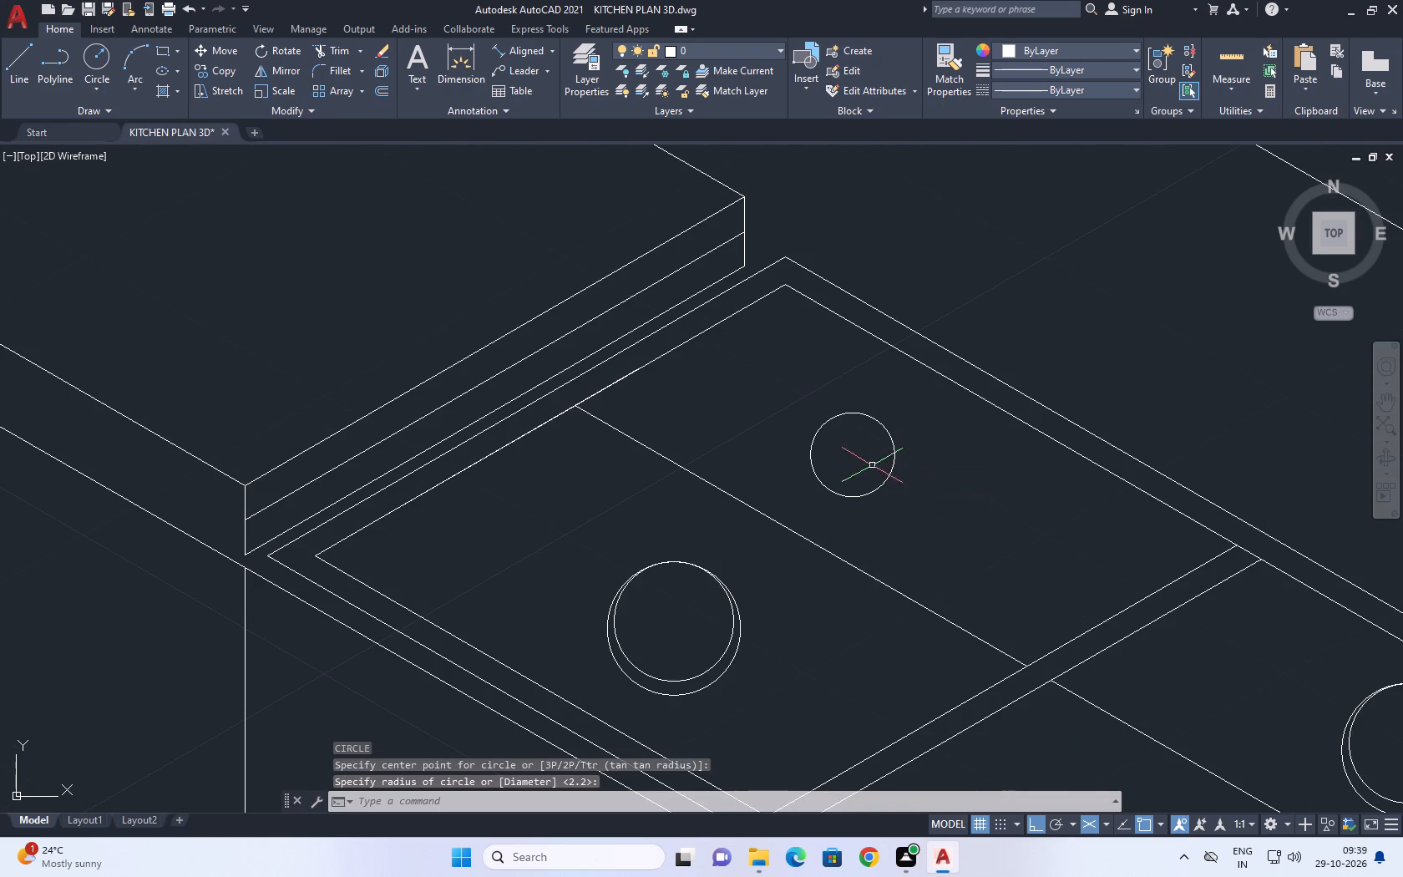
pyautogui.moveTo(846, 472); pyautogui.dragTo(798, 504, button='middle')
pyautogui.middleClick(798, 504)
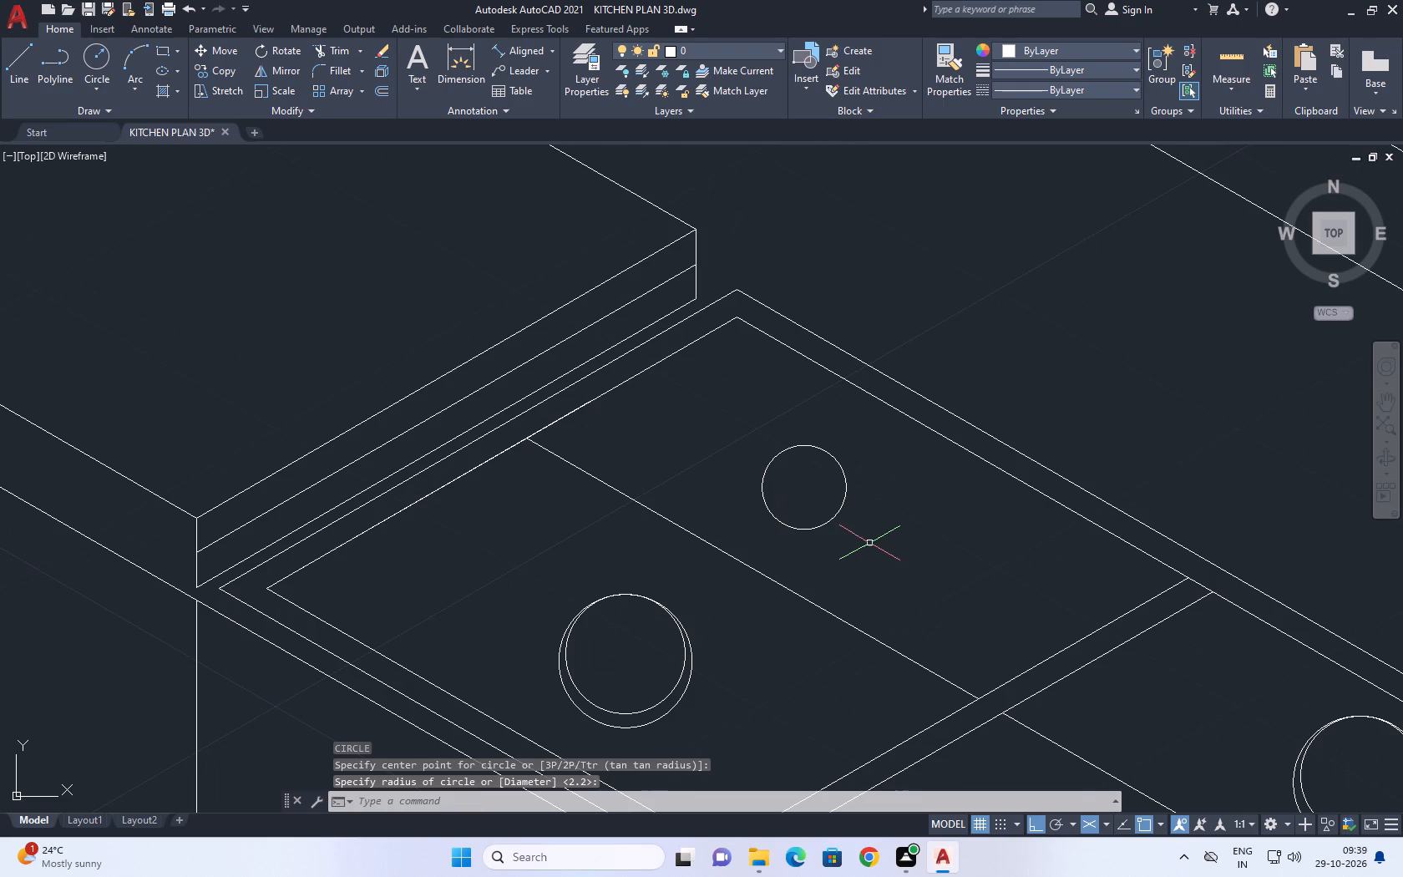
# Offset the small rear-panel circle outward by the retained distance of about 0.3.
pyautogui.moveTo(864, 536); pyautogui.dragTo(837, 509)
pyautogui.click(813, 483)
pyautogui.write('o')
pyautogui.press('space')
pyautogui.press('space')
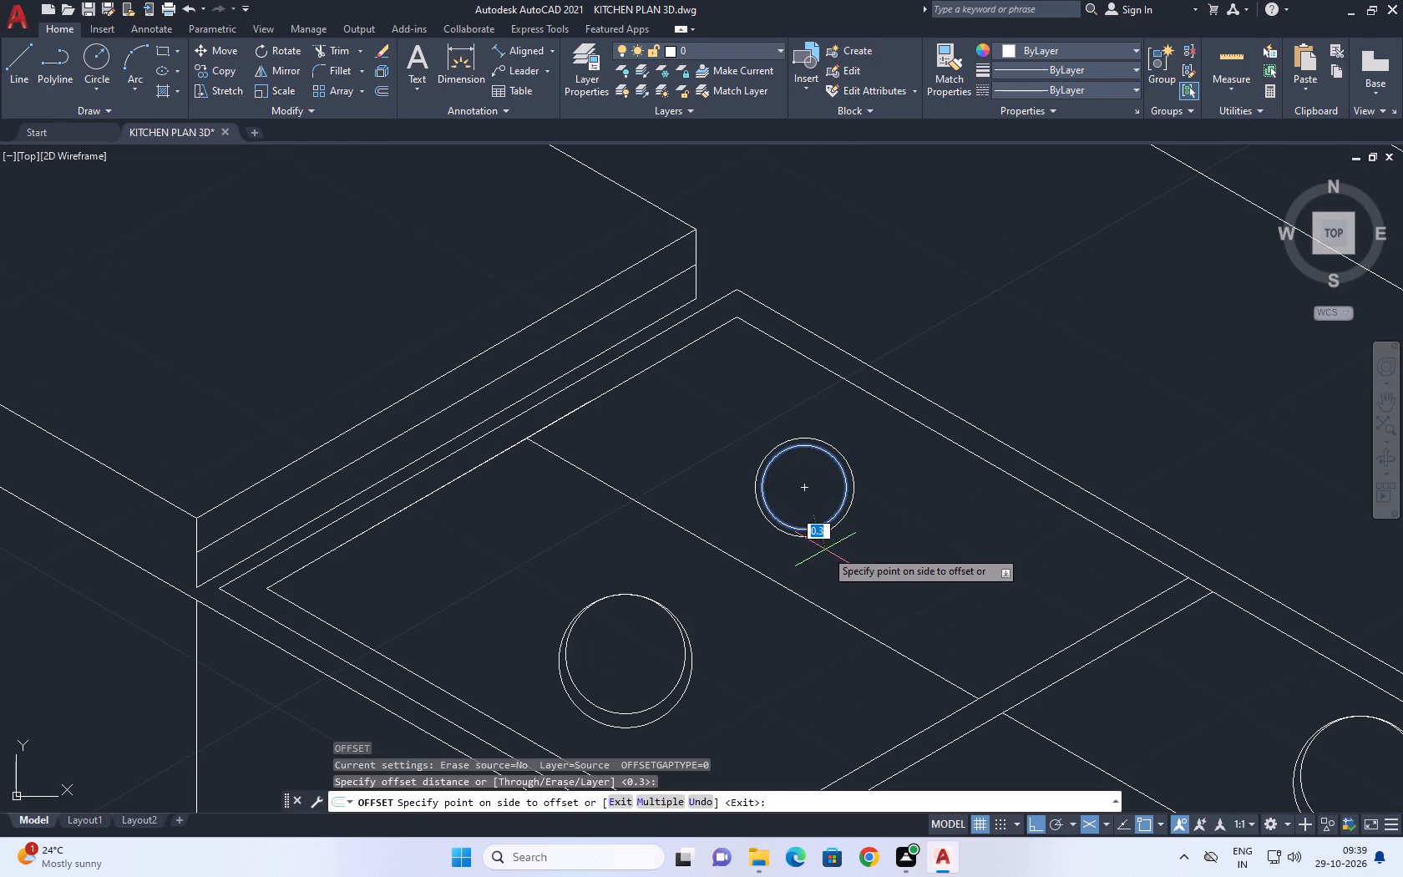
pyautogui.moveTo(826, 550); pyautogui.dragTo(831, 560)
pyautogui.press('Escape')
pyautogui.moveTo(776, 484); pyautogui.dragTo(798, 544, button='middle')
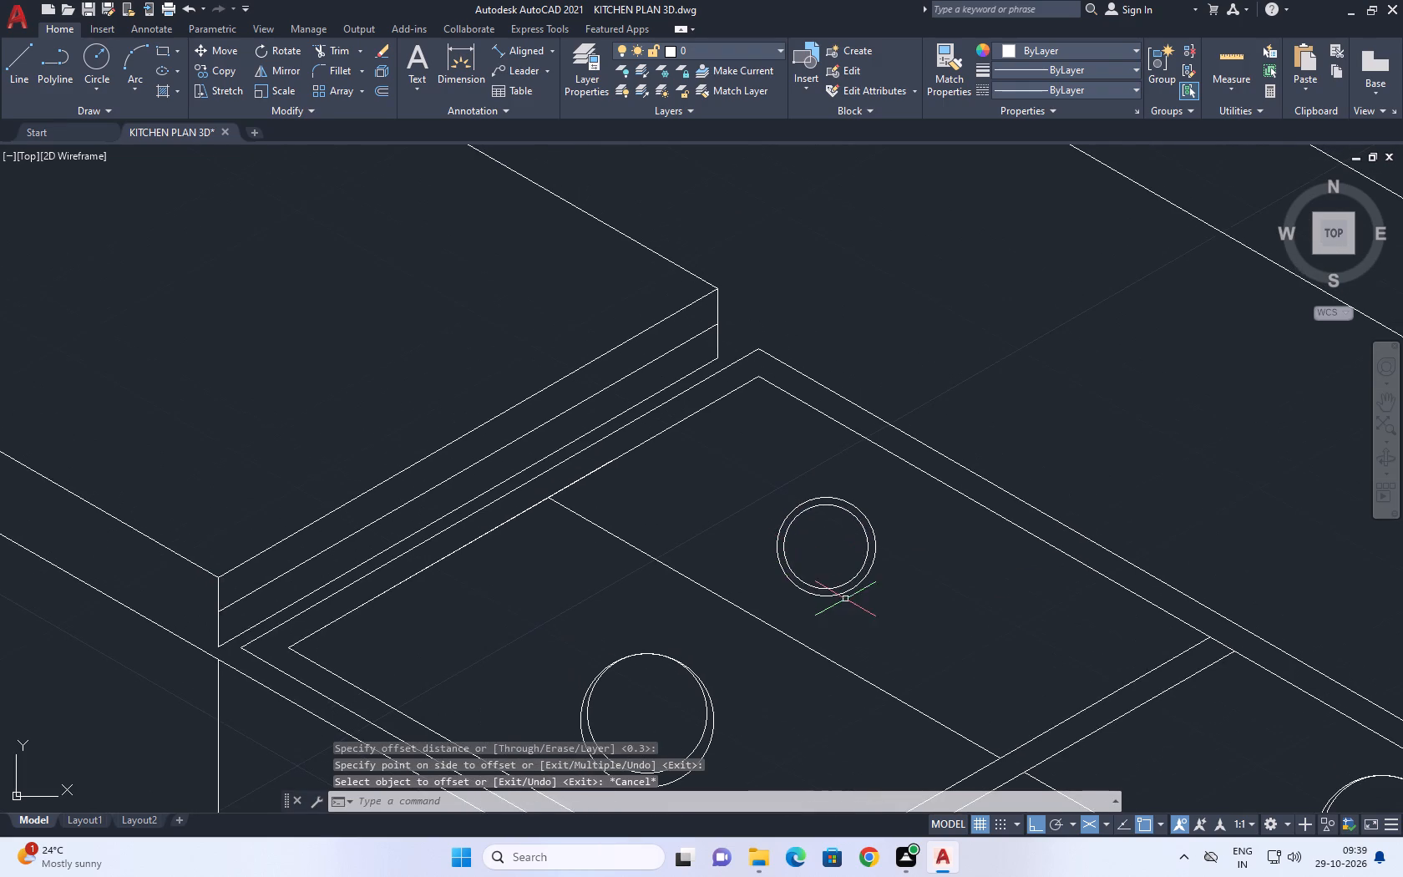
# Move the small pair's outer circle downward so its upper edge meets the upper edge of the inner circle.
pyautogui.scroll(2, 841, 518)
pyautogui.click(853, 482)
pyautogui.click(838, 491)
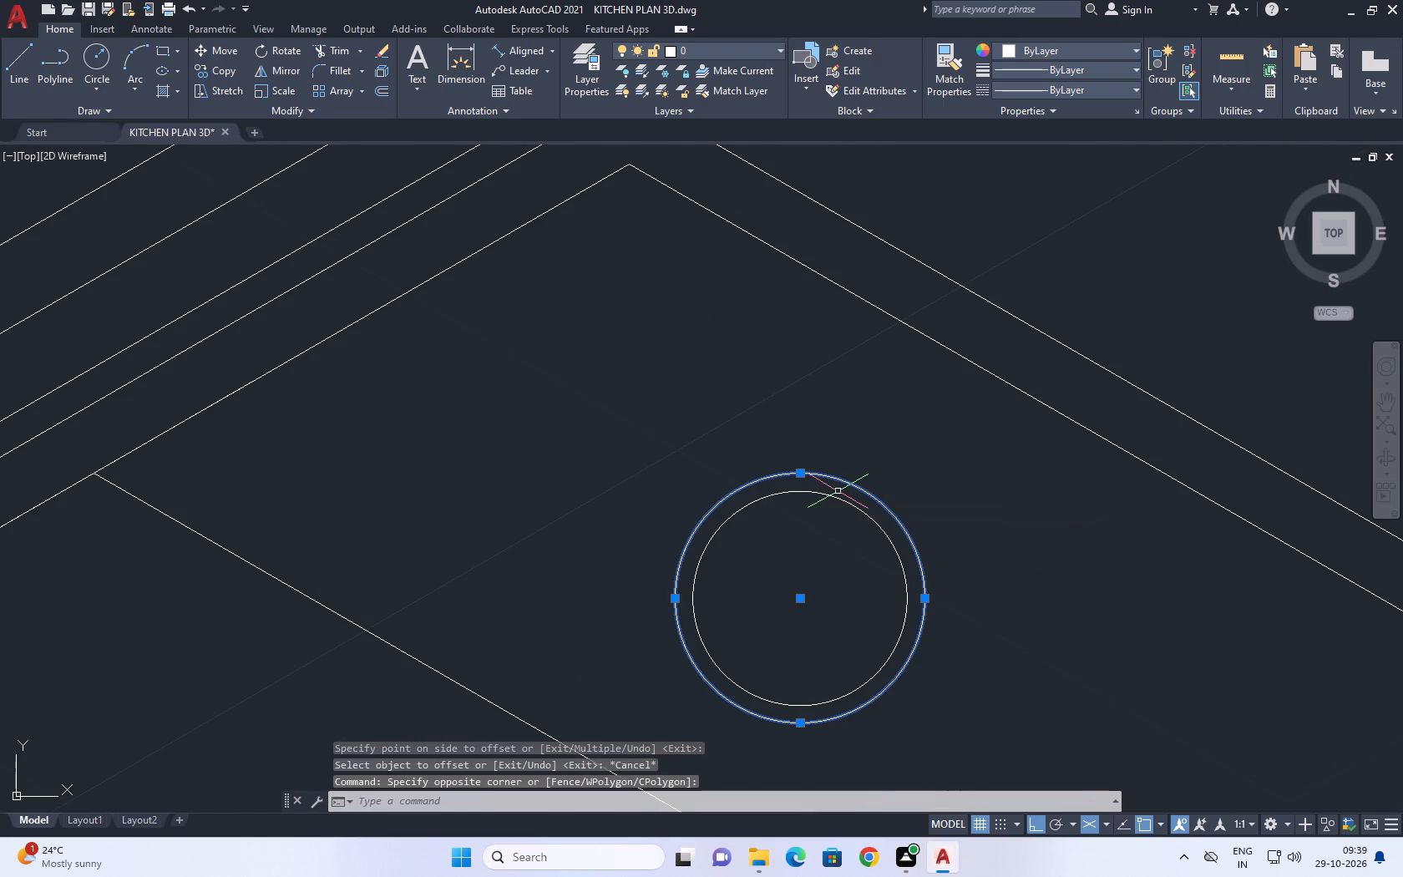
pyautogui.press('m')
pyautogui.press('space')
pyautogui.click(821, 469)
pyautogui.click(819, 489)
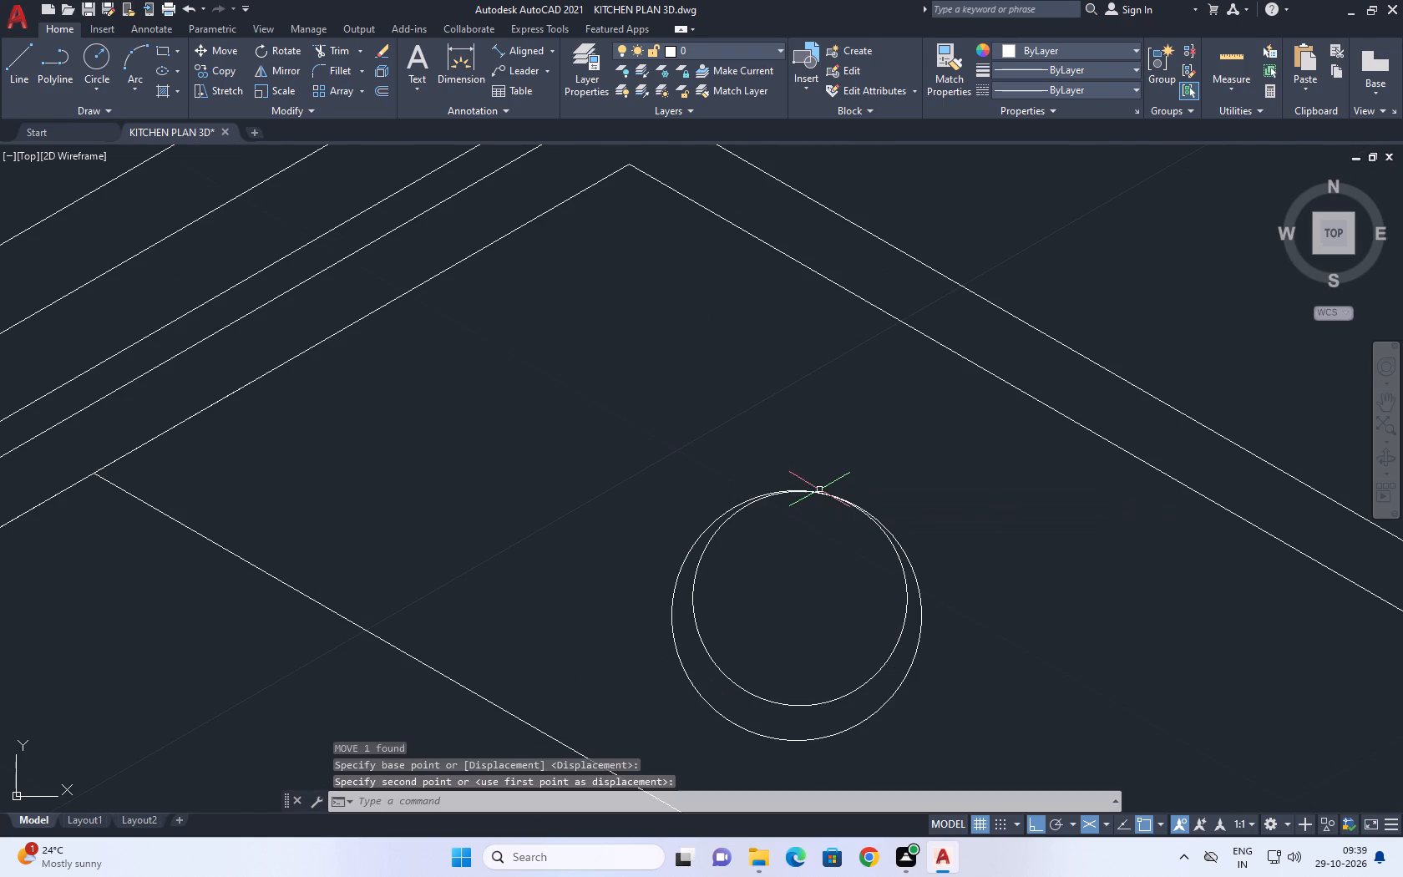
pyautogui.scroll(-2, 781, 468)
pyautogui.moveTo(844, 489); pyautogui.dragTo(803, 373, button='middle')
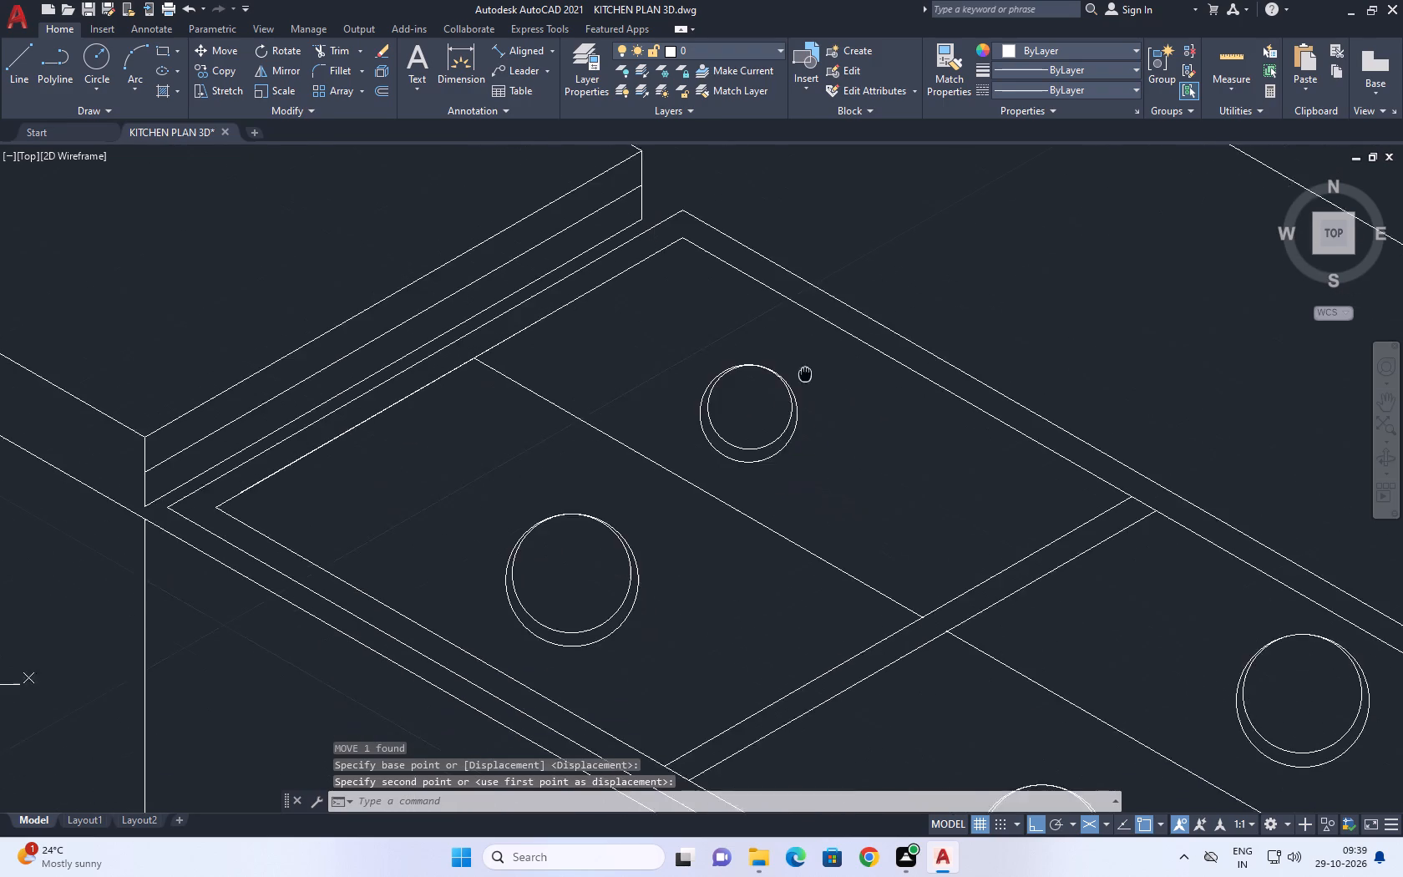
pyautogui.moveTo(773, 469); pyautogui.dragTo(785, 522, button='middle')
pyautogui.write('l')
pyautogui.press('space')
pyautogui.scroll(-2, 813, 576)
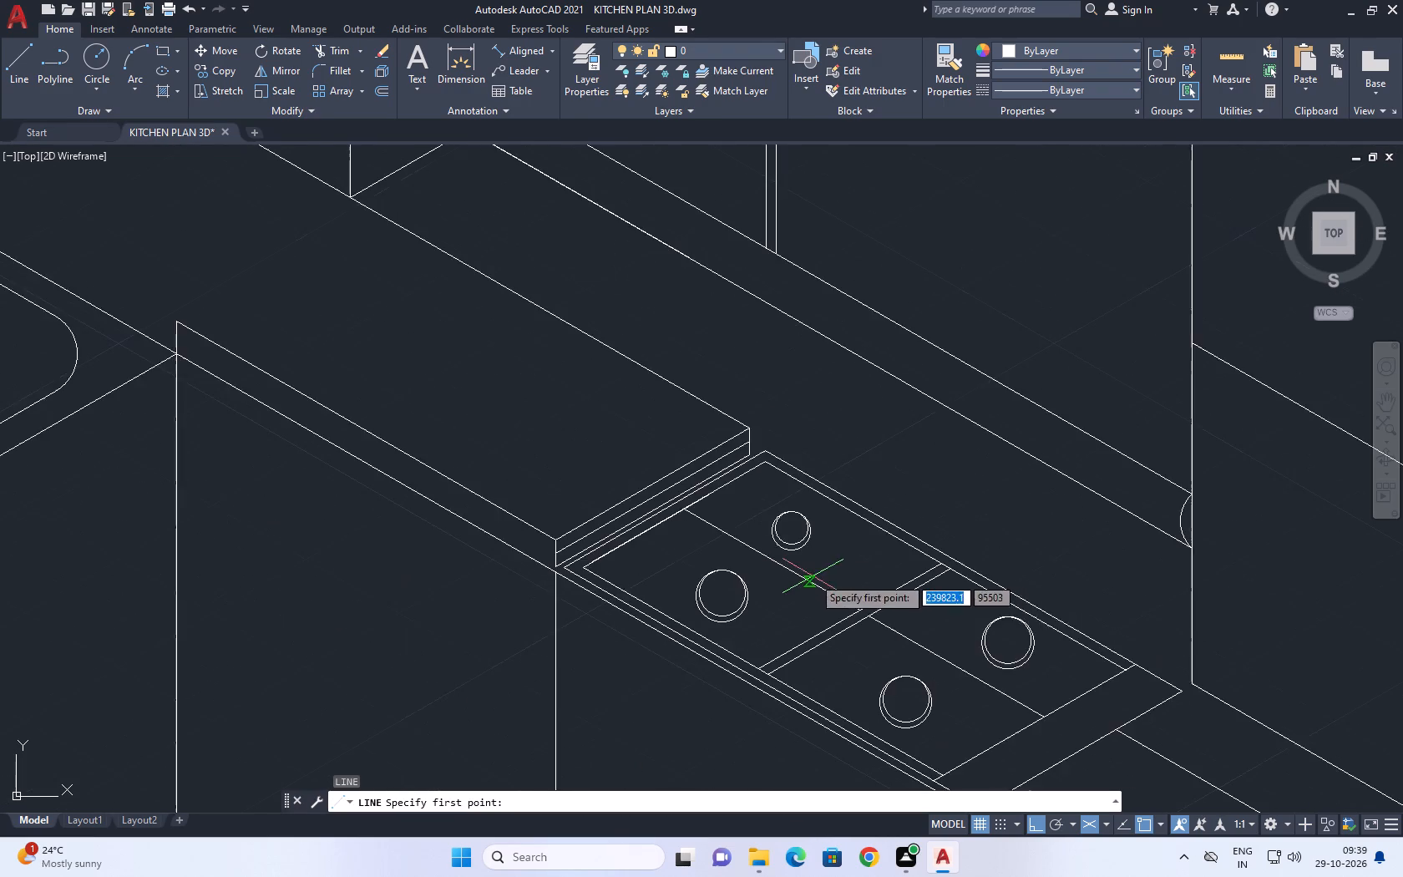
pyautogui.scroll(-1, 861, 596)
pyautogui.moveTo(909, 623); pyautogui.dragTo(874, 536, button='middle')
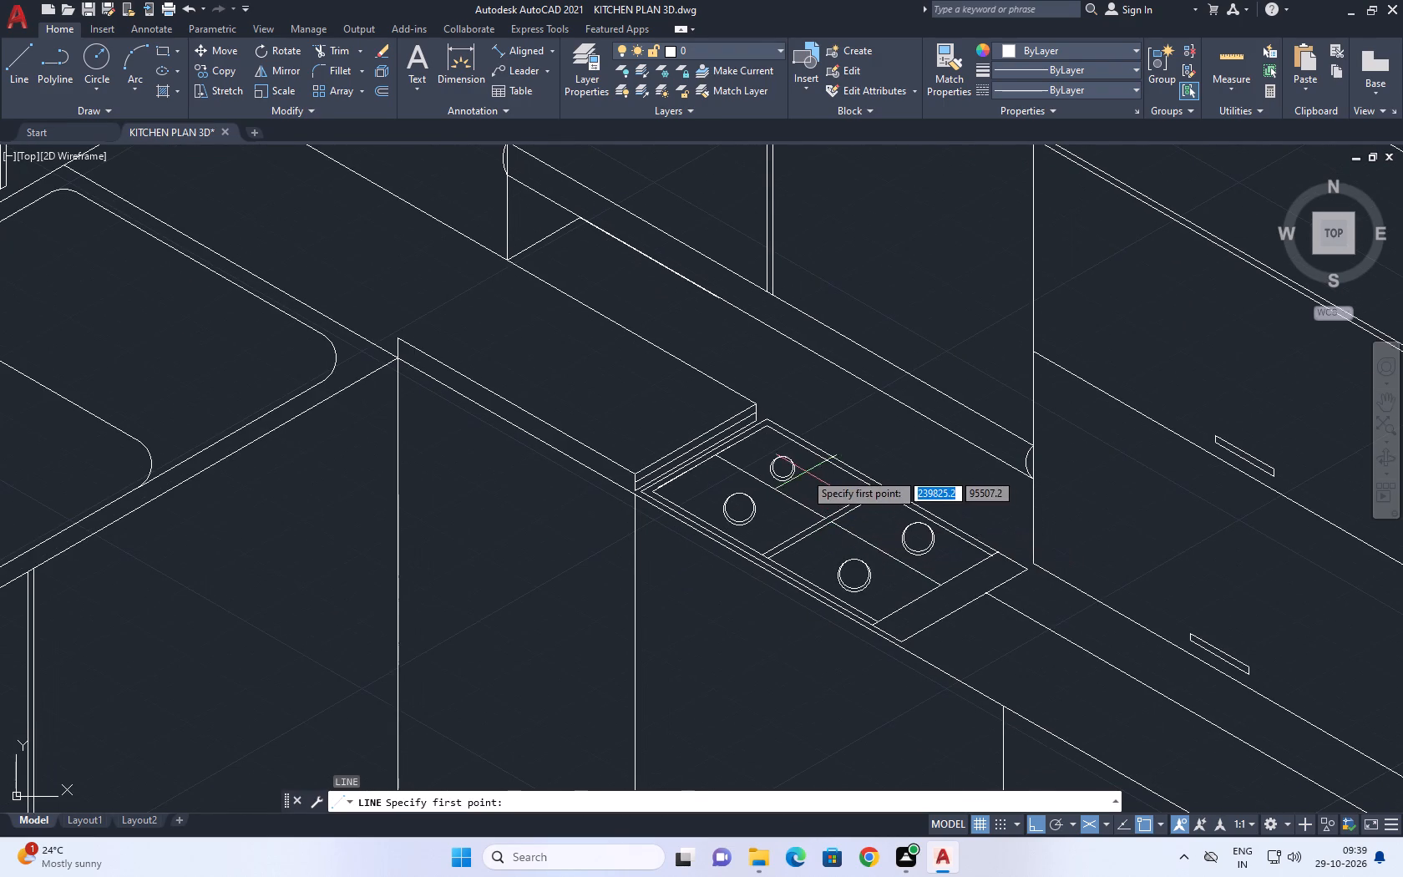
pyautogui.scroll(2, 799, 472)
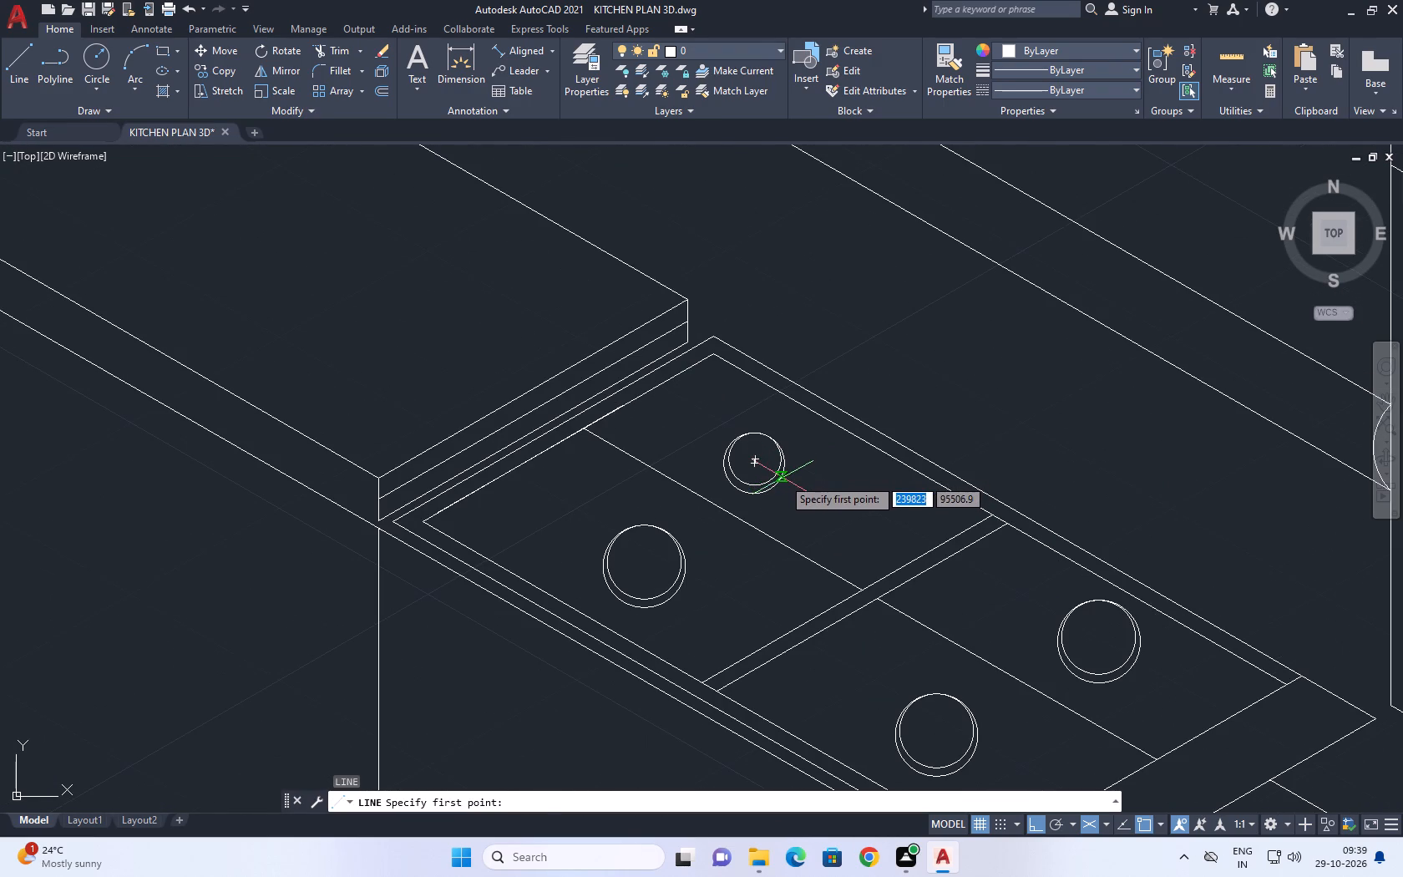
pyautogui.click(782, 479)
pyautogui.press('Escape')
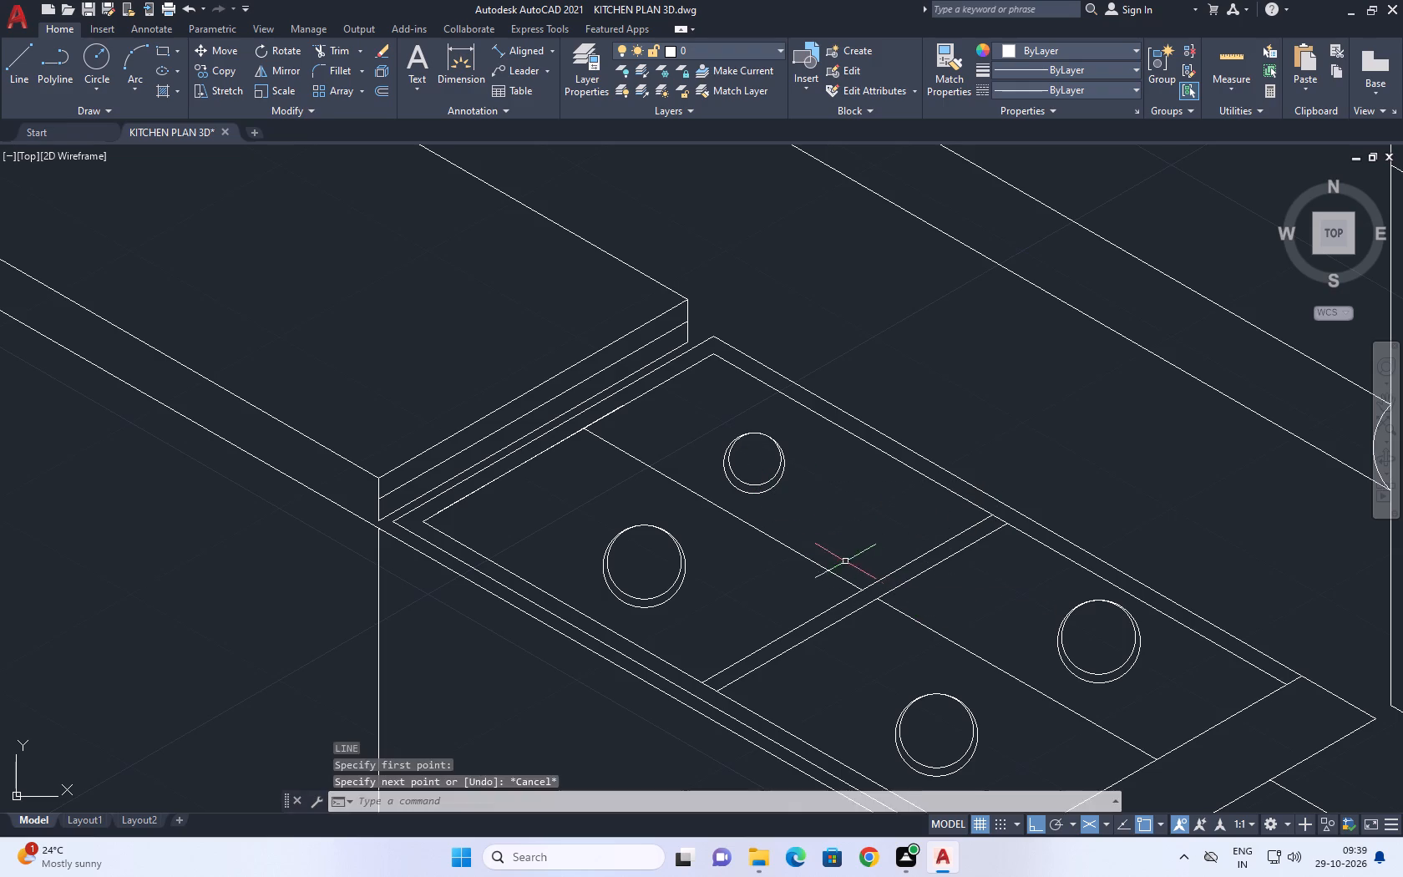
# Draw a 30° line from the midpoint of the front-rear dividing line, past the small circles and beyond the rear border.
pyautogui.press('space')
pyautogui.click(721, 509)
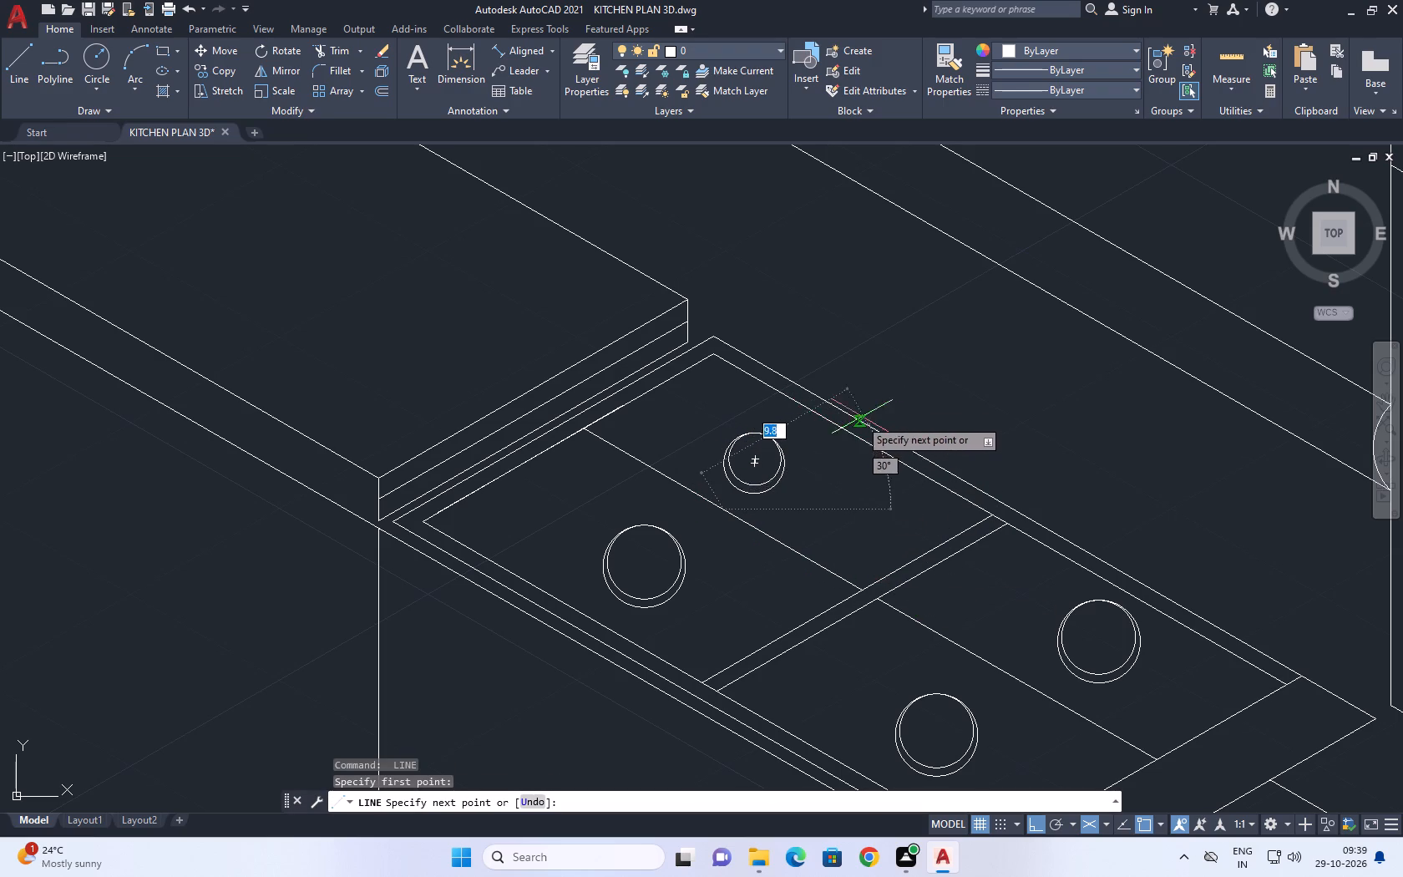
pyautogui.click(924, 392)
pyautogui.press('space')
# Trim the crossing line's excess beyond the rear panel's inner border.
pyautogui.press('t')
pyautogui.press('r')
pyautogui.press('space')
pyautogui.scroll(1, 859, 451)
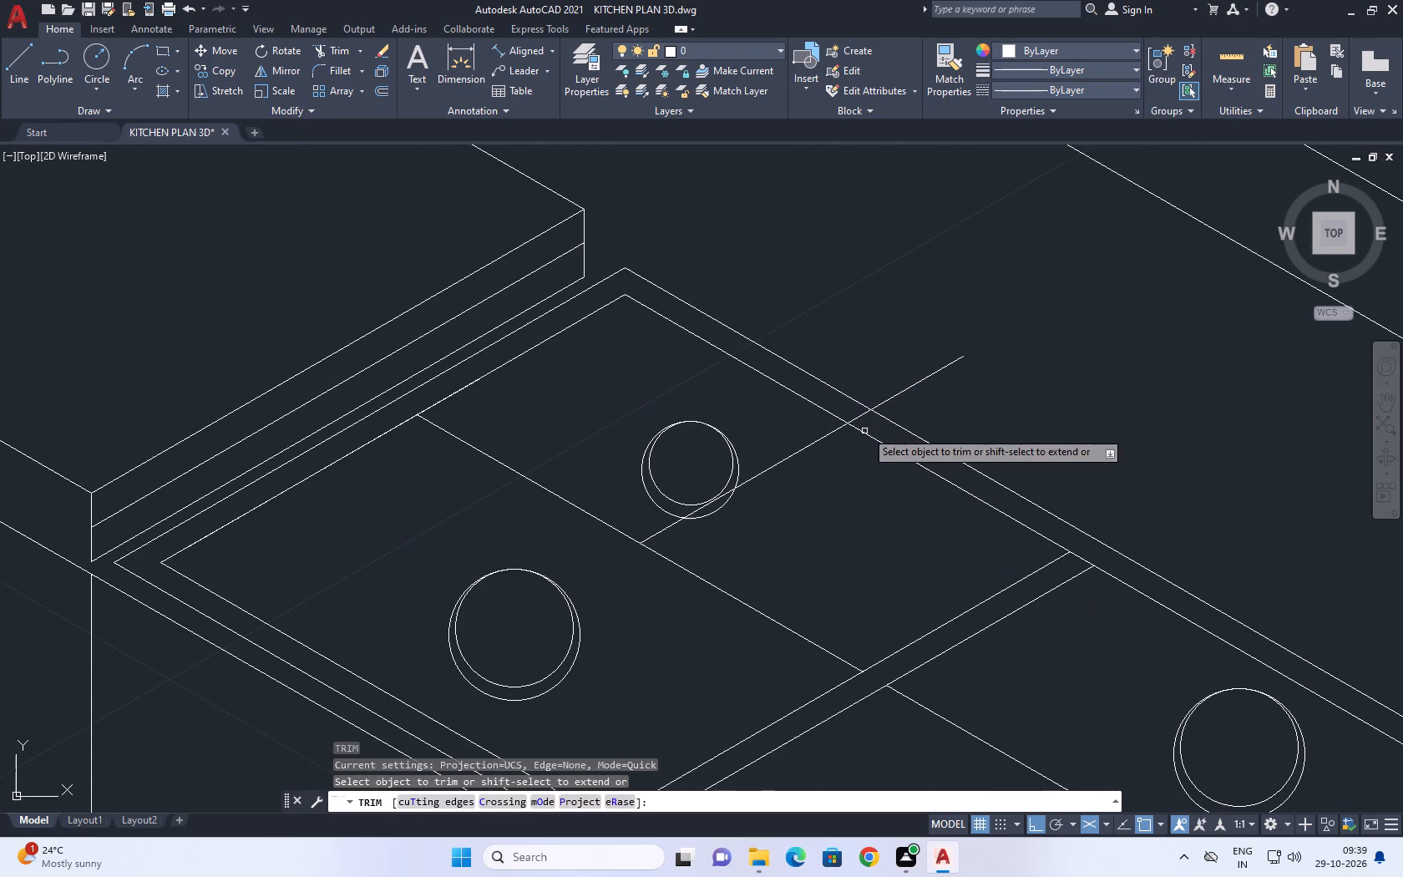
pyautogui.click(865, 418)
pyautogui.click(855, 409)
pyautogui.click(948, 382)
pyautogui.click(918, 347)
pyautogui.press('space')
# Draw a line from the dividing line's midpoint through the front panel's circle pair and past the section's front border.
pyautogui.moveTo(730, 513); pyautogui.dragTo(864, 474, button='middle')
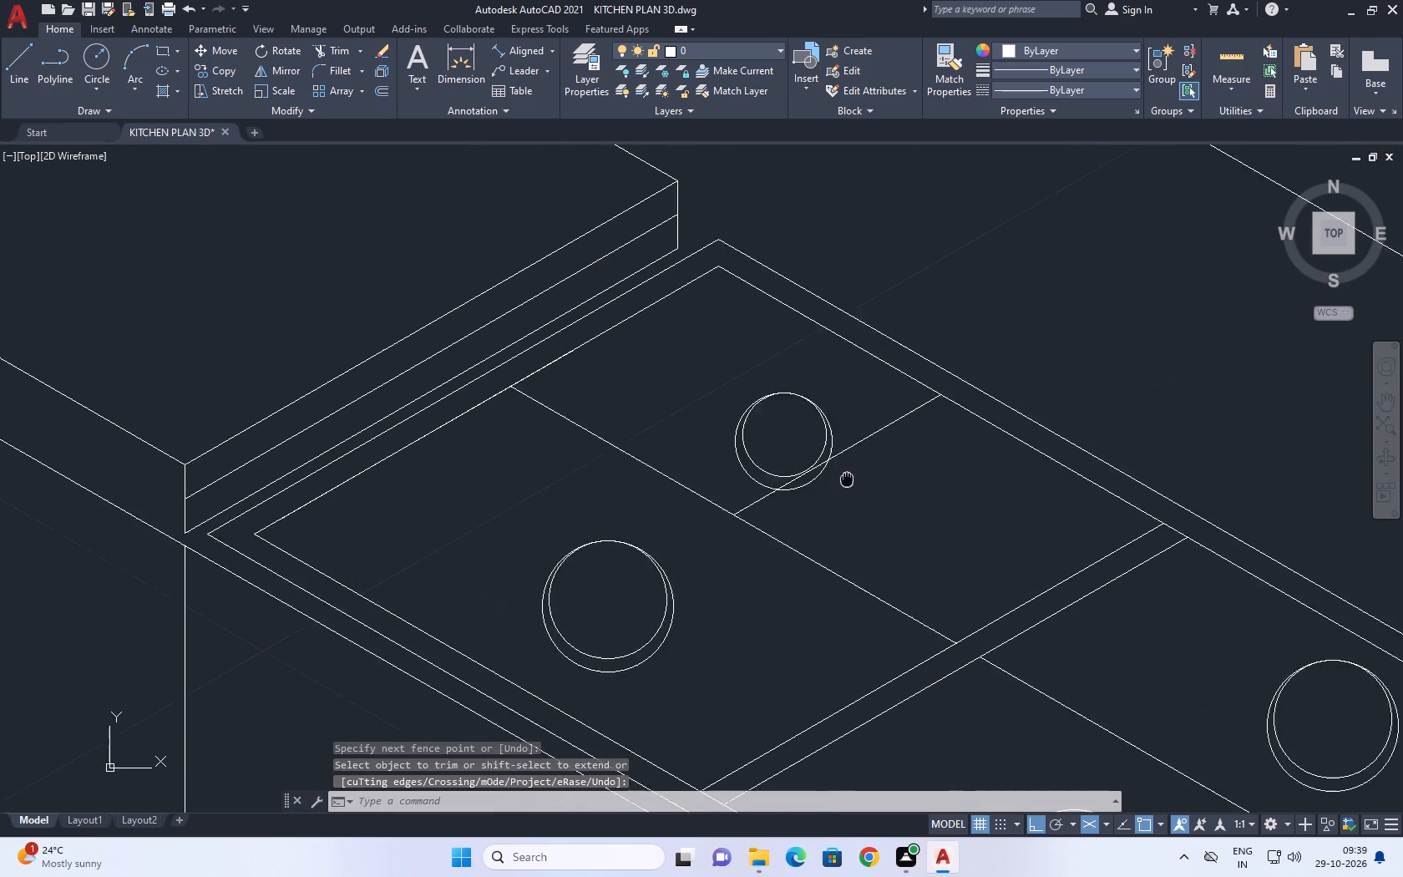
pyautogui.moveTo(864, 474); pyautogui.dragTo(879, 464, button='middle')
pyautogui.write('l')
pyautogui.press('space')
pyautogui.moveTo(697, 521); pyautogui.dragTo(793, 444, button='middle')
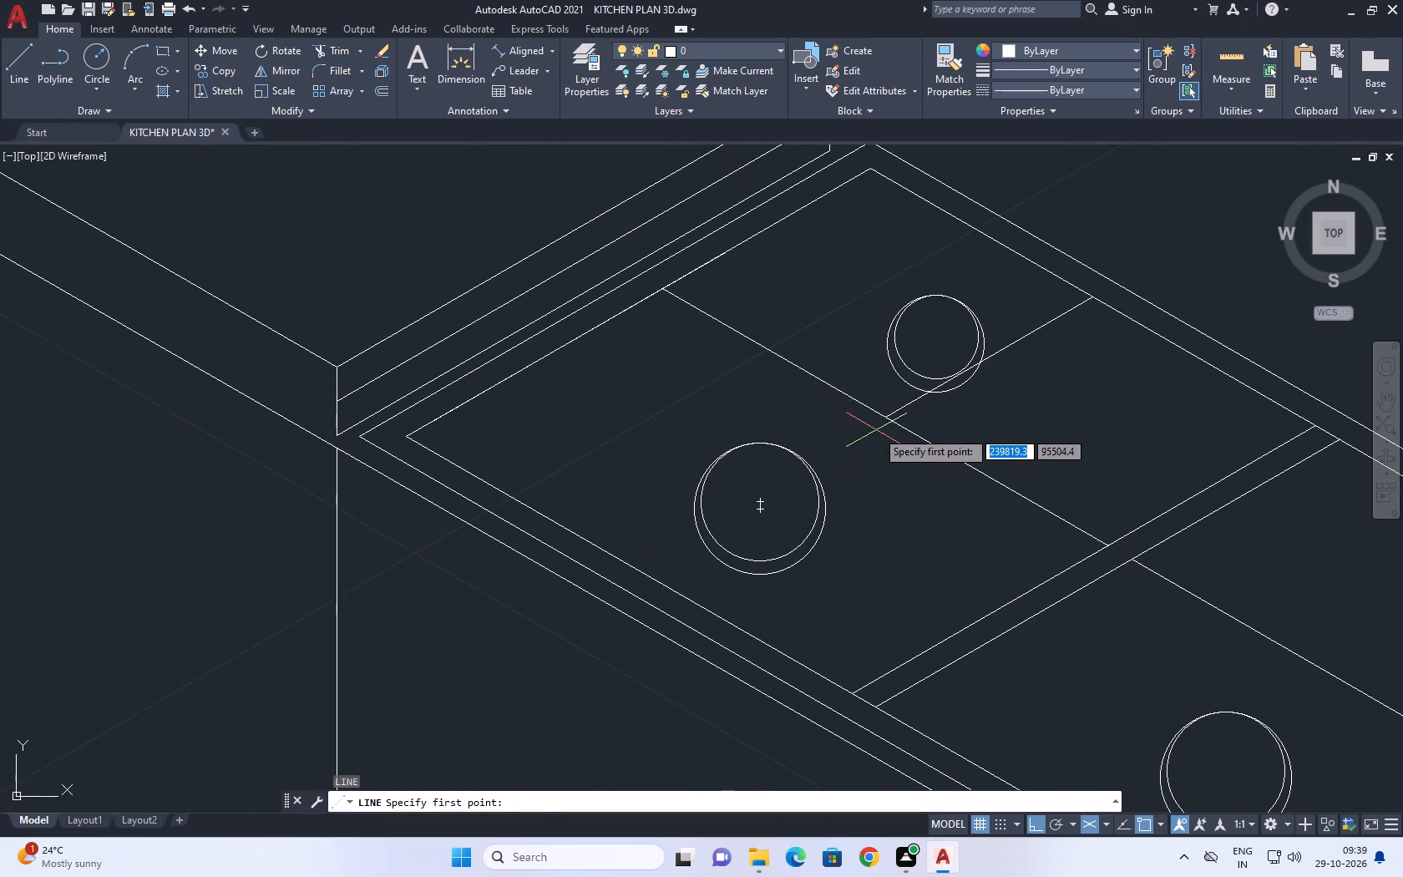
pyautogui.click(881, 417)
pyautogui.click(579, 647)
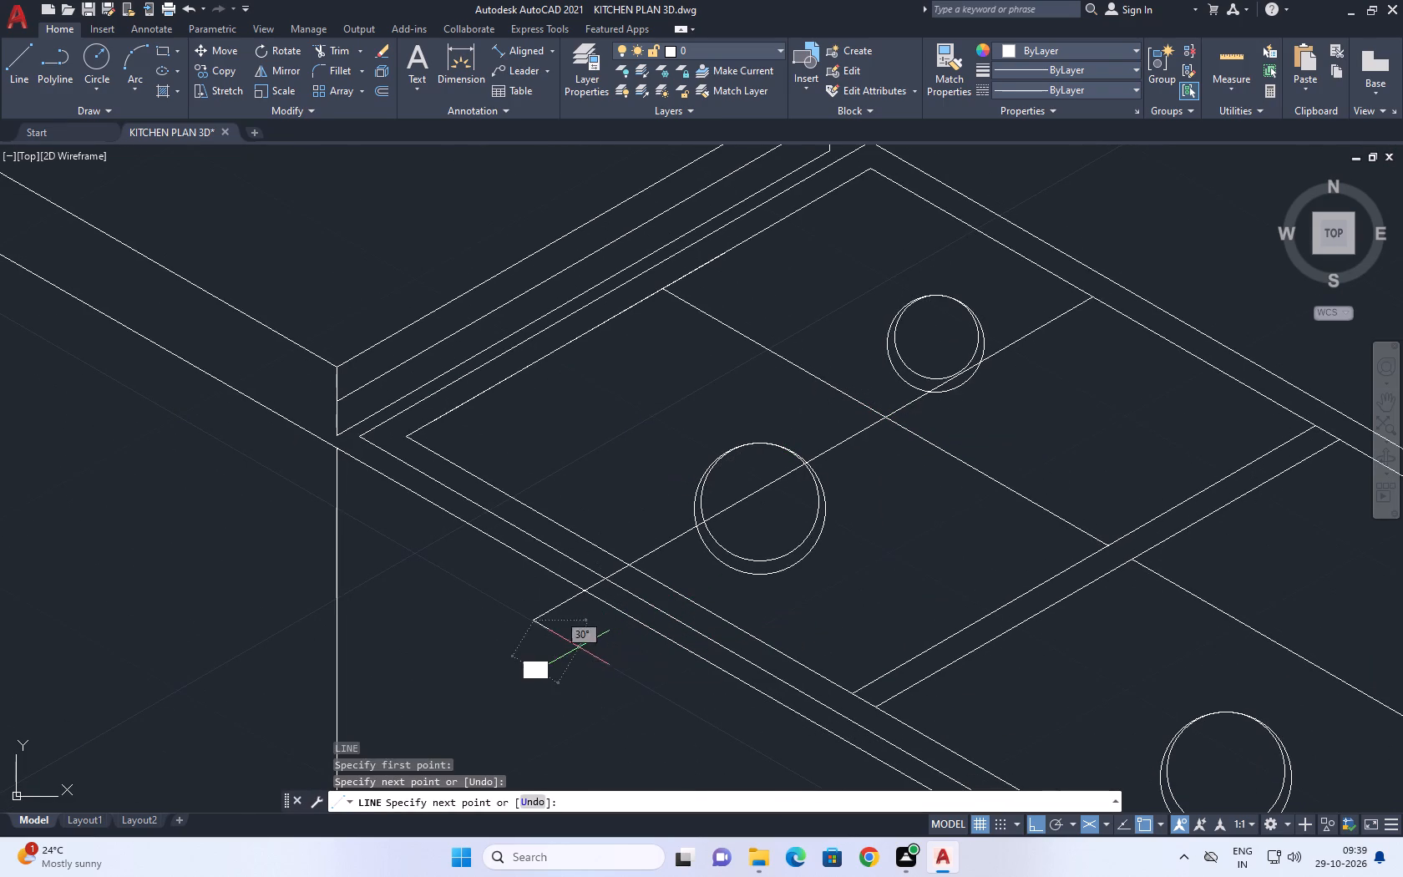
pyautogui.press('space')
# Trim the new crossing line back to the front panel's inner border.
pyautogui.write('tr')
pyautogui.press('space')
pyautogui.click(573, 617)
pyautogui.click(547, 583)
pyautogui.scroll(1, 607, 584)
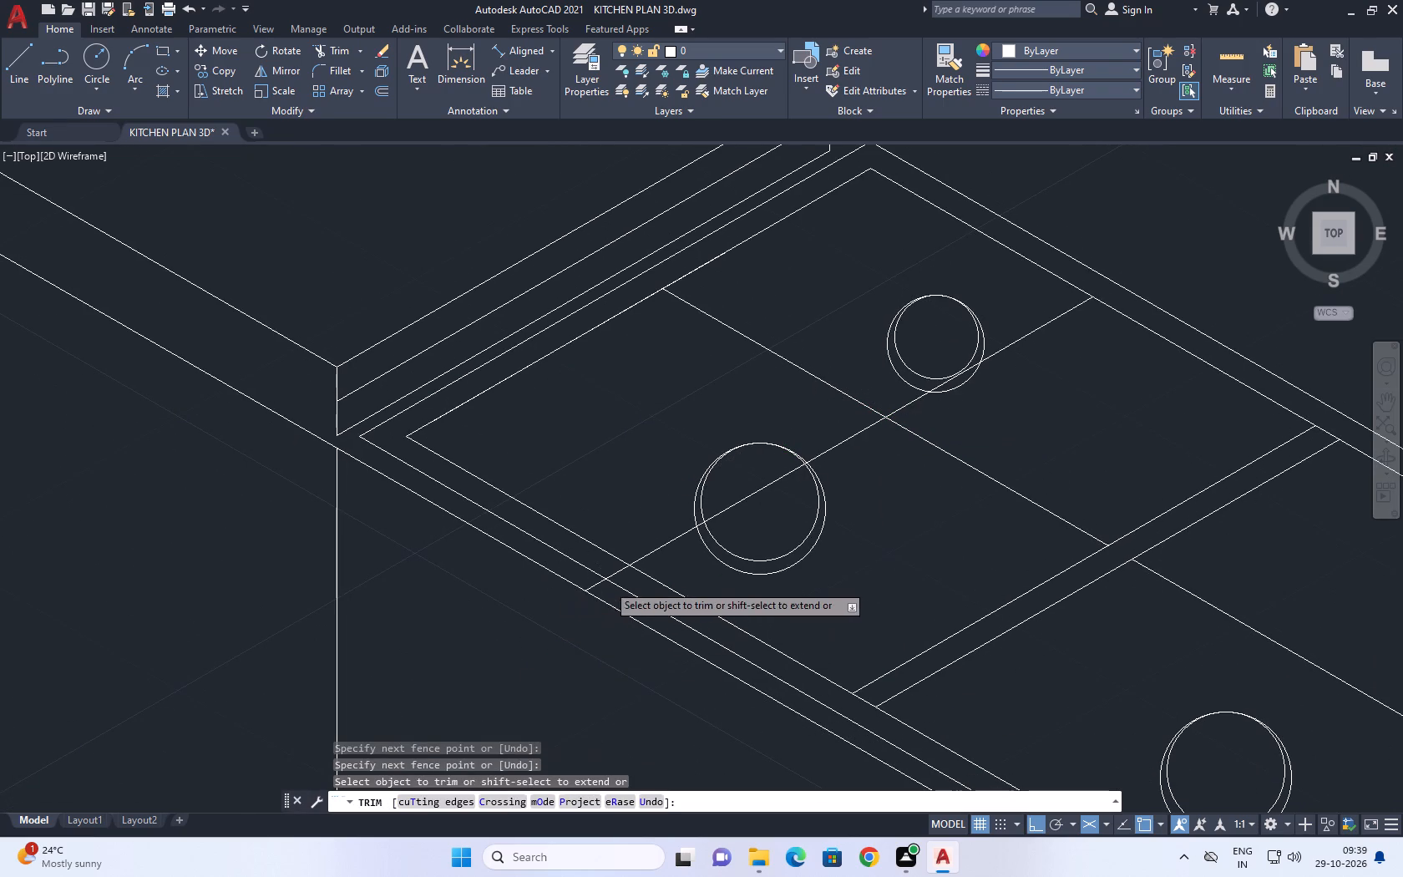
pyautogui.scroll(1, 607, 583)
pyautogui.click(590, 589)
pyautogui.click(540, 567)
pyautogui.click(631, 559)
pyautogui.click(615, 523)
pyautogui.scroll(-3, 658, 549)
pyautogui.press('Escape')
# Move the front panel's circle pair so the outer circle's centre lies on the crossing line.
pyautogui.scroll(2, 801, 524)
pyautogui.click(687, 532)
pyautogui.click(711, 580)
pyautogui.moveTo(730, 608); pyautogui.dragTo(704, 577)
pyautogui.click(655, 544)
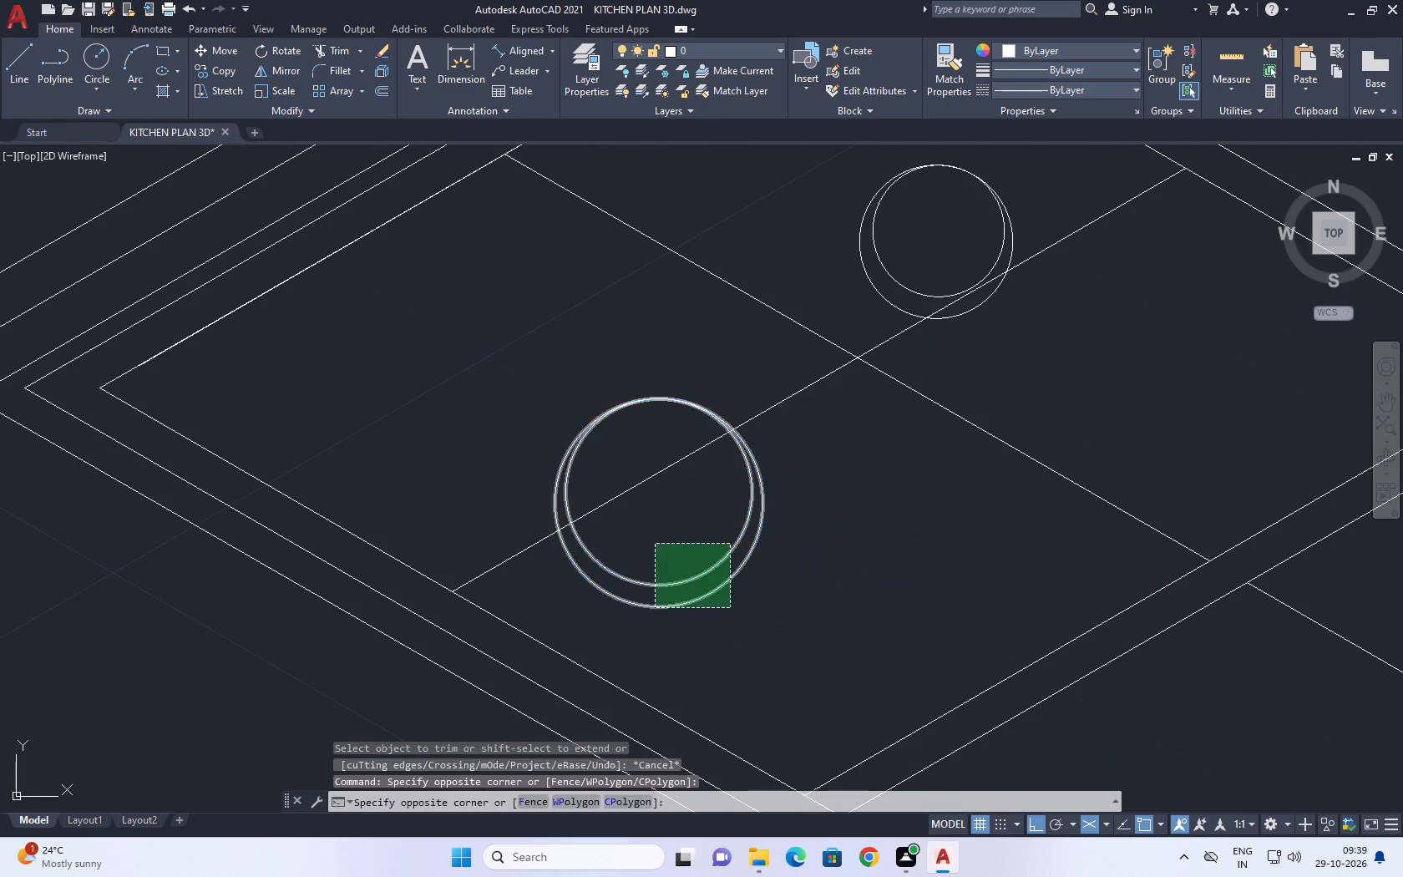
pyautogui.moveTo(666, 547); pyautogui.dragTo(708, 601, button='middle')
pyautogui.press('m')
pyautogui.press('space')
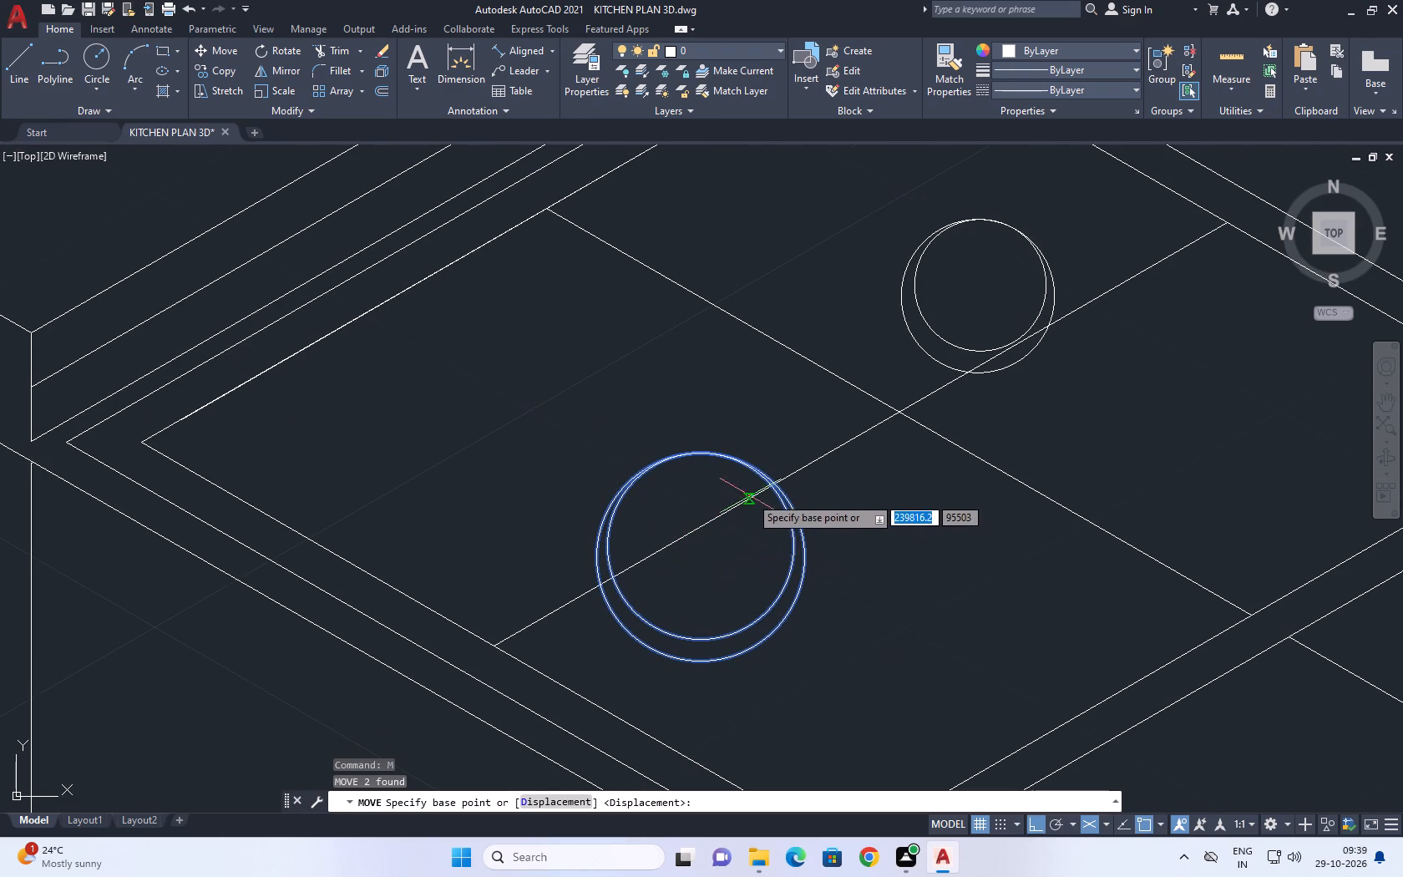
pyautogui.click(697, 556)
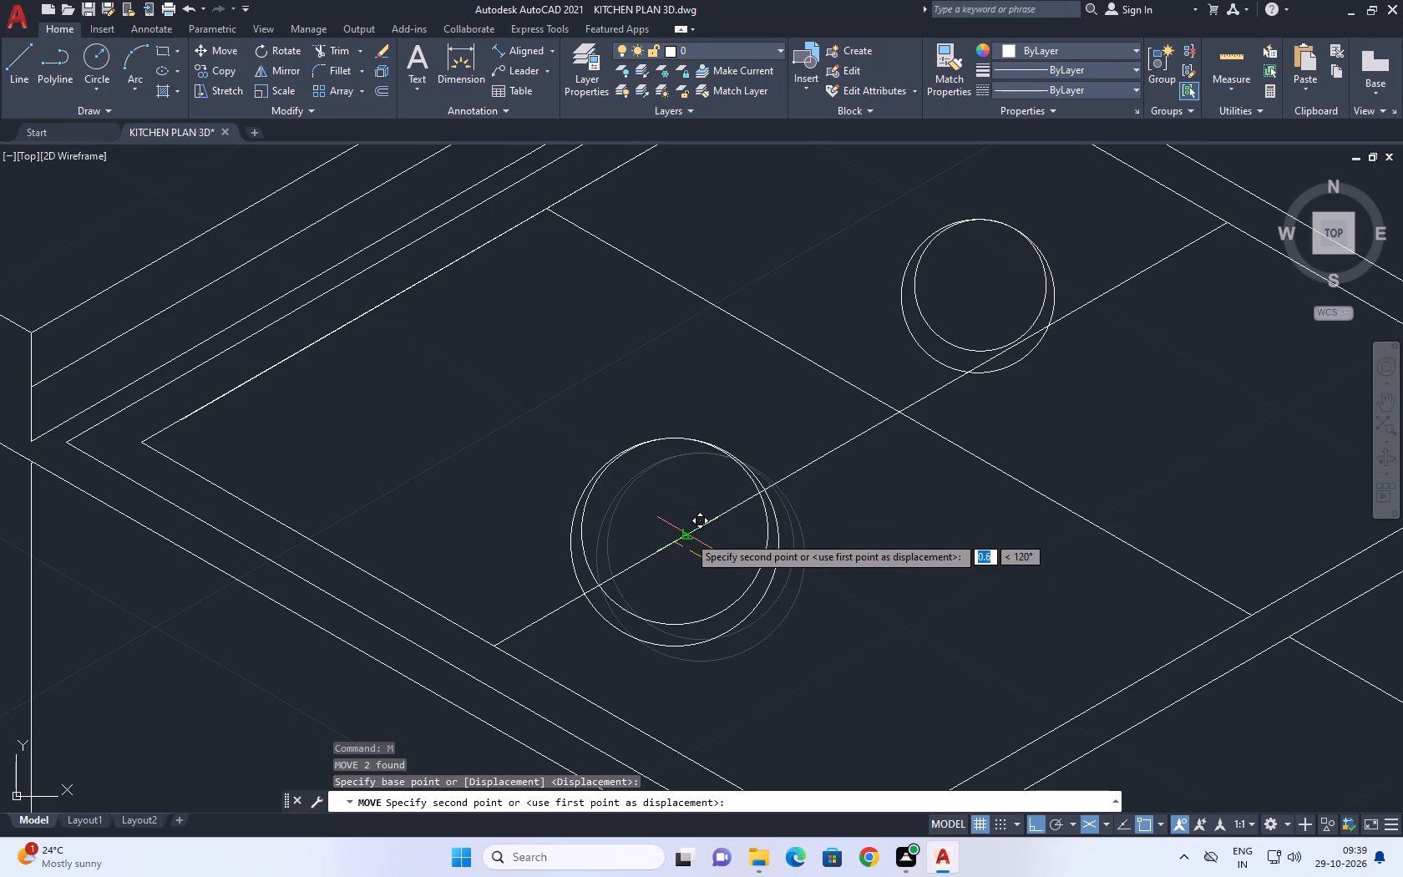
pyautogui.click(688, 535)
# Trim away the part of the crossing line inside the front panel's circle pair, back to the outer circle.
pyautogui.moveTo(732, 499); pyautogui.dragTo(787, 575, button='middle')
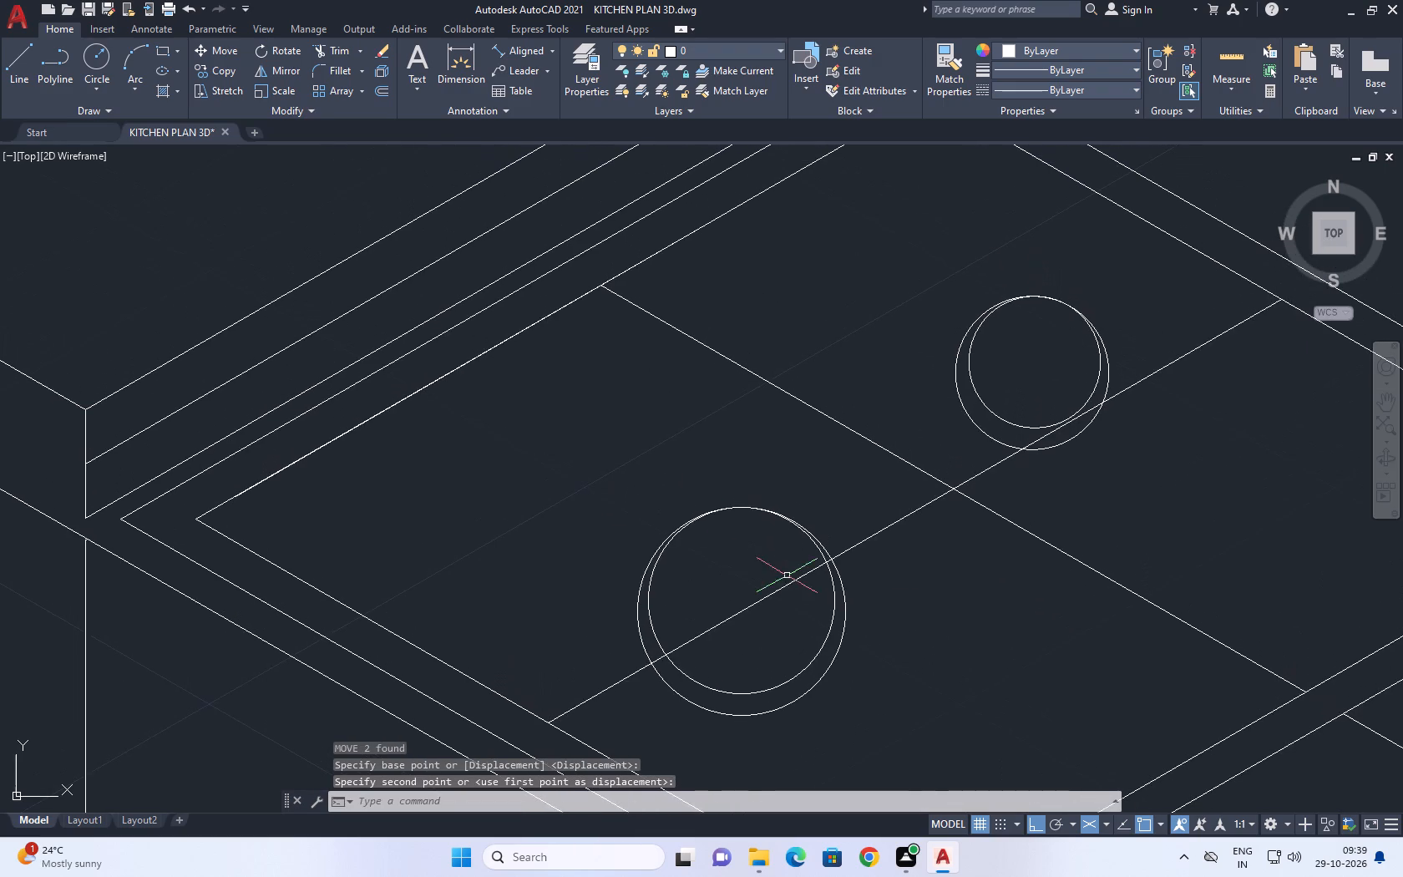
pyautogui.press('t')
pyautogui.press('r')
pyautogui.press('space')
pyautogui.moveTo(776, 615); pyautogui.dragTo(752, 591)
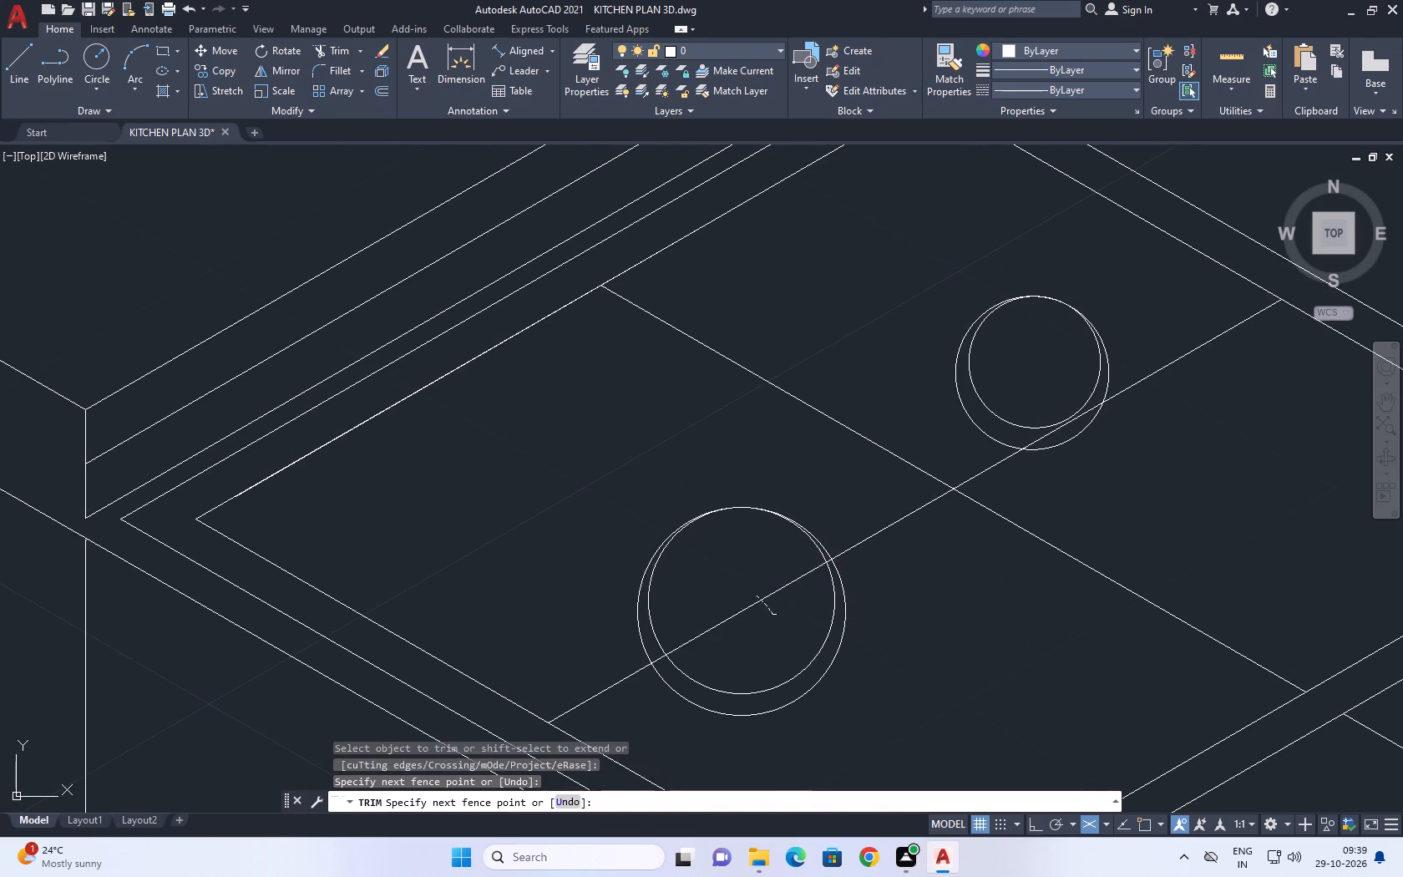
pyautogui.click(719, 565)
pyautogui.scroll(2, 823, 568)
pyautogui.click(787, 594)
pyautogui.click(833, 555)
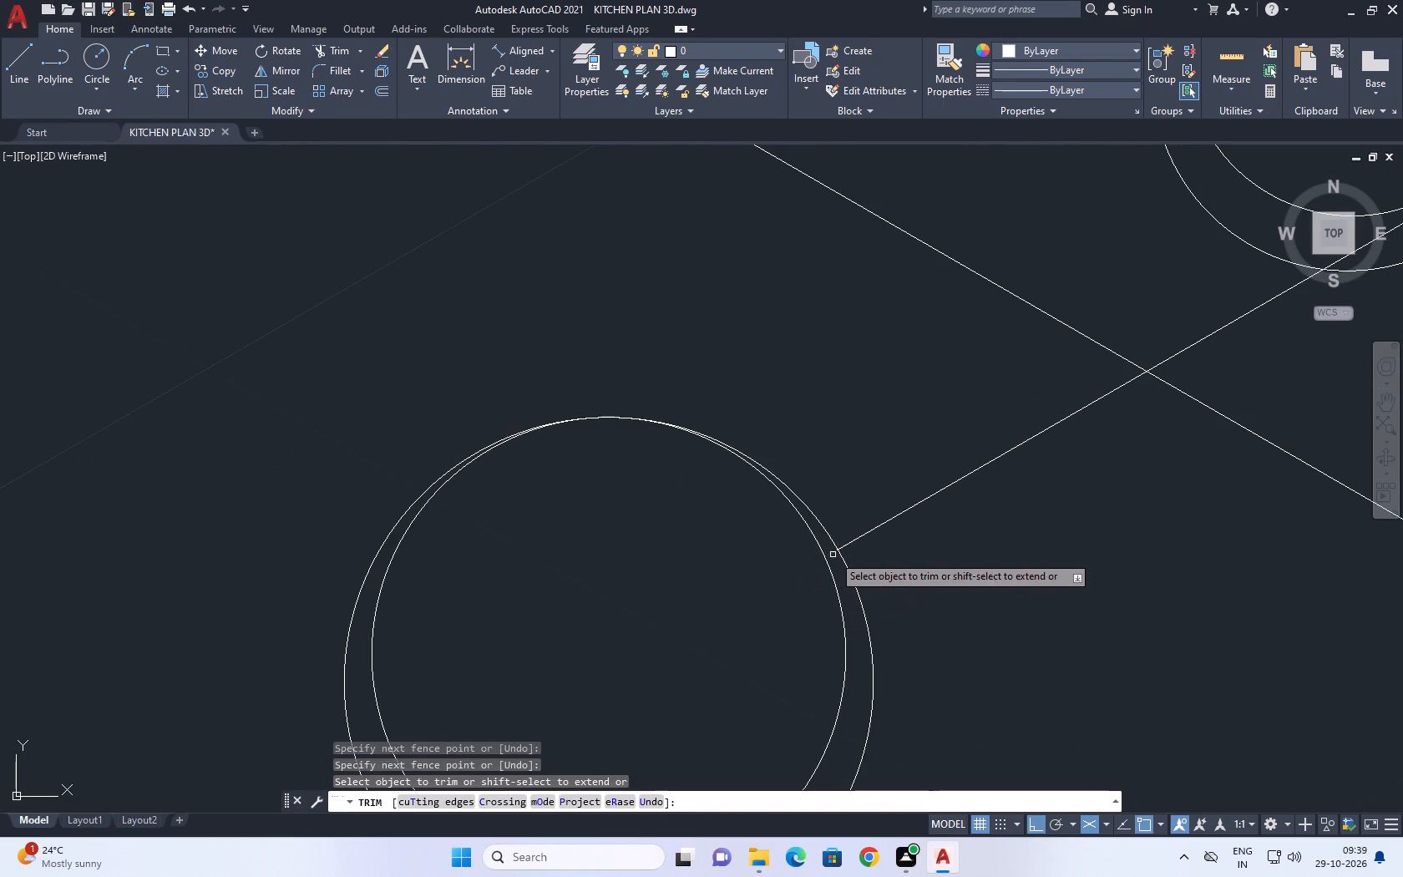
pyautogui.scroll(-5, 848, 515)
pyautogui.scroll(5, 815, 555)
pyautogui.scroll(2, 746, 501)
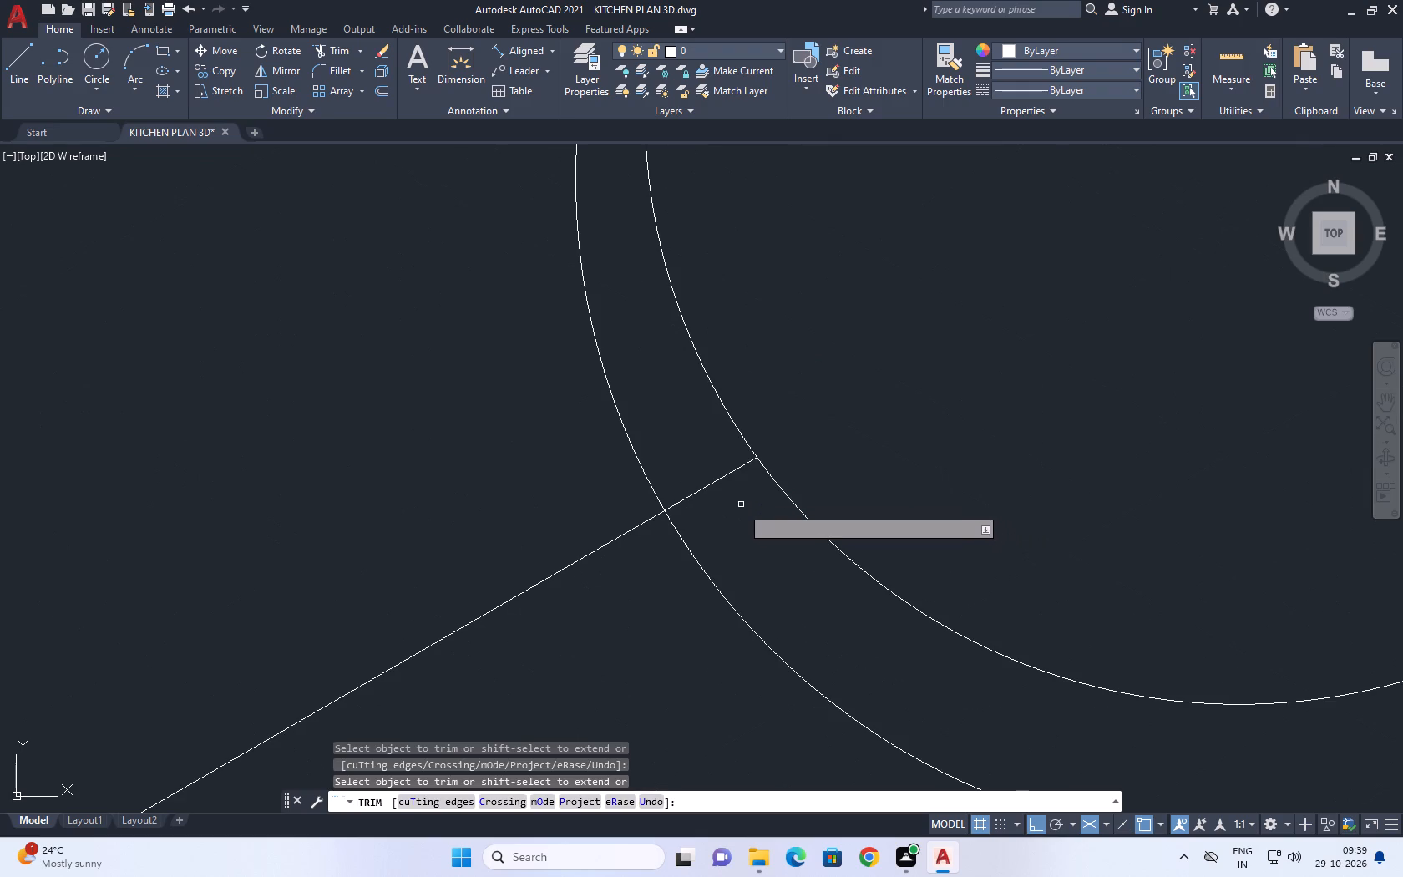
pyautogui.click(741, 506)
pyautogui.click(719, 461)
pyautogui.press('space')
# Draw a line parallel to the dividing line from the front panel's outer circle past the double border with the neighbouring section.
pyautogui.scroll(-4, 717, 471)
pyautogui.moveTo(824, 507); pyautogui.dragTo(758, 470, button='middle')
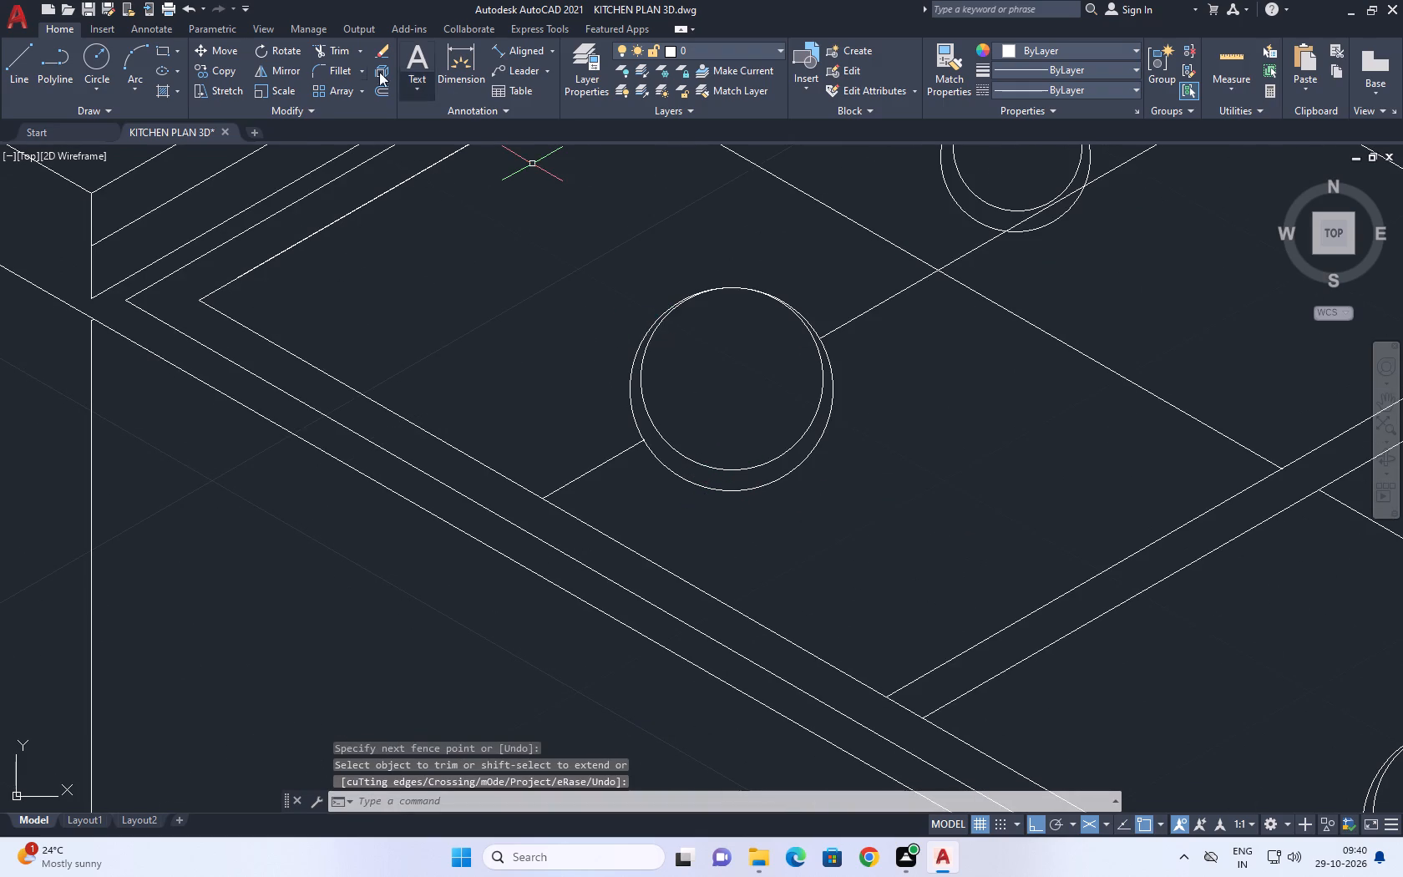
pyautogui.click(10, 52)
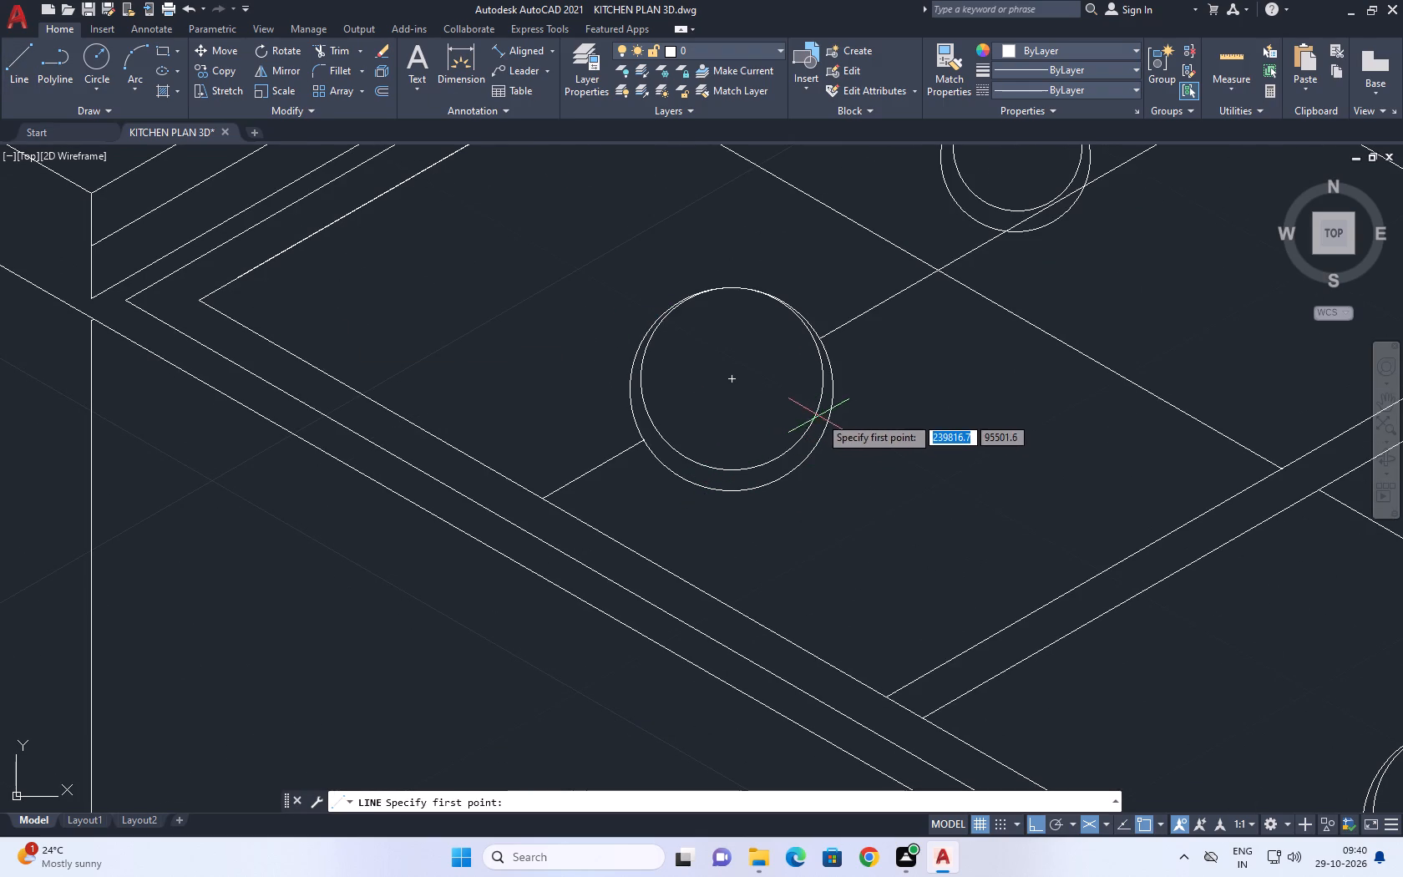
pyautogui.click(830, 404)
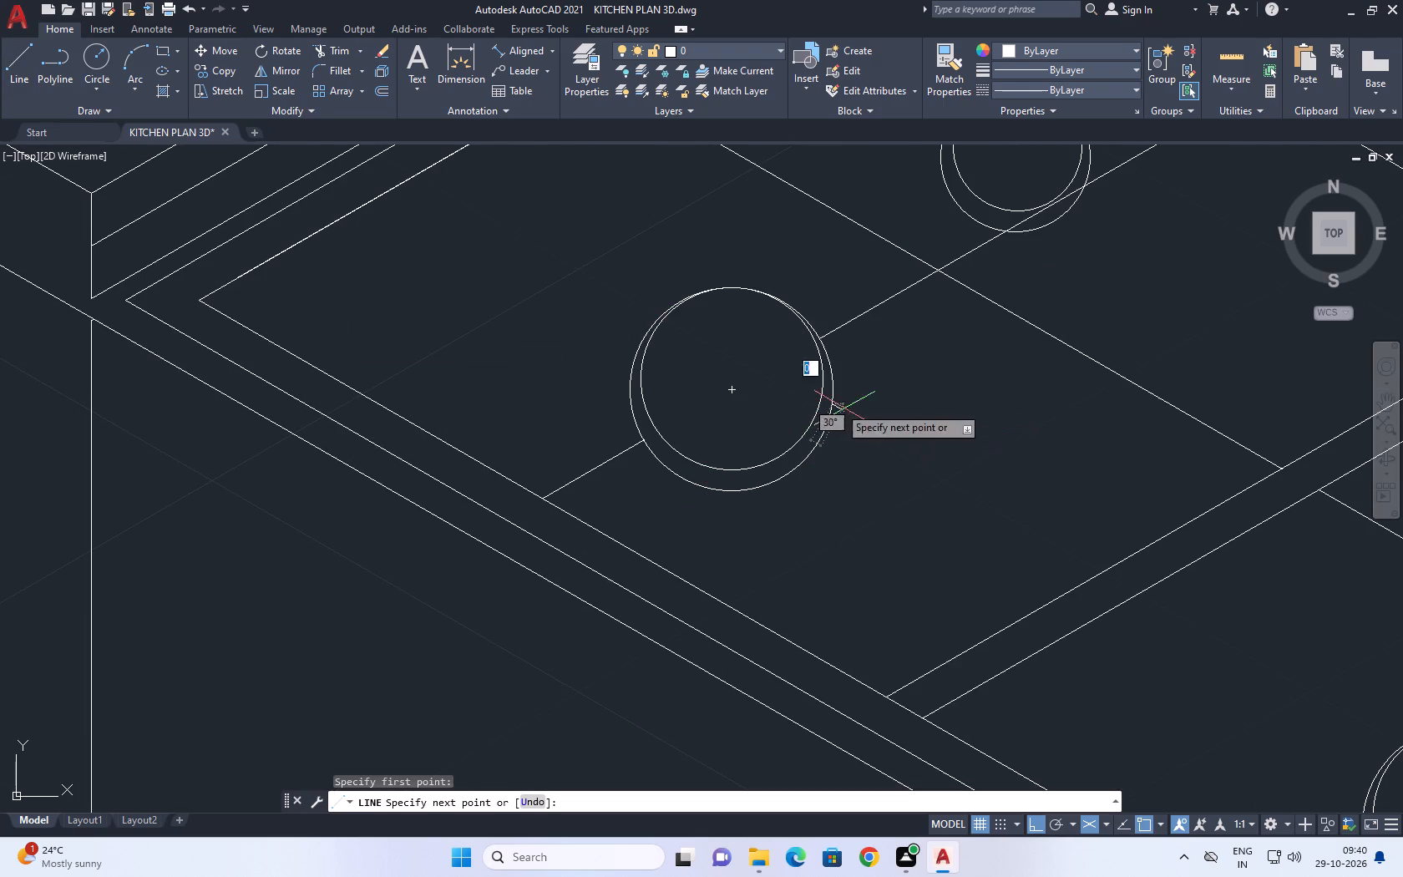
pyautogui.click(1132, 616)
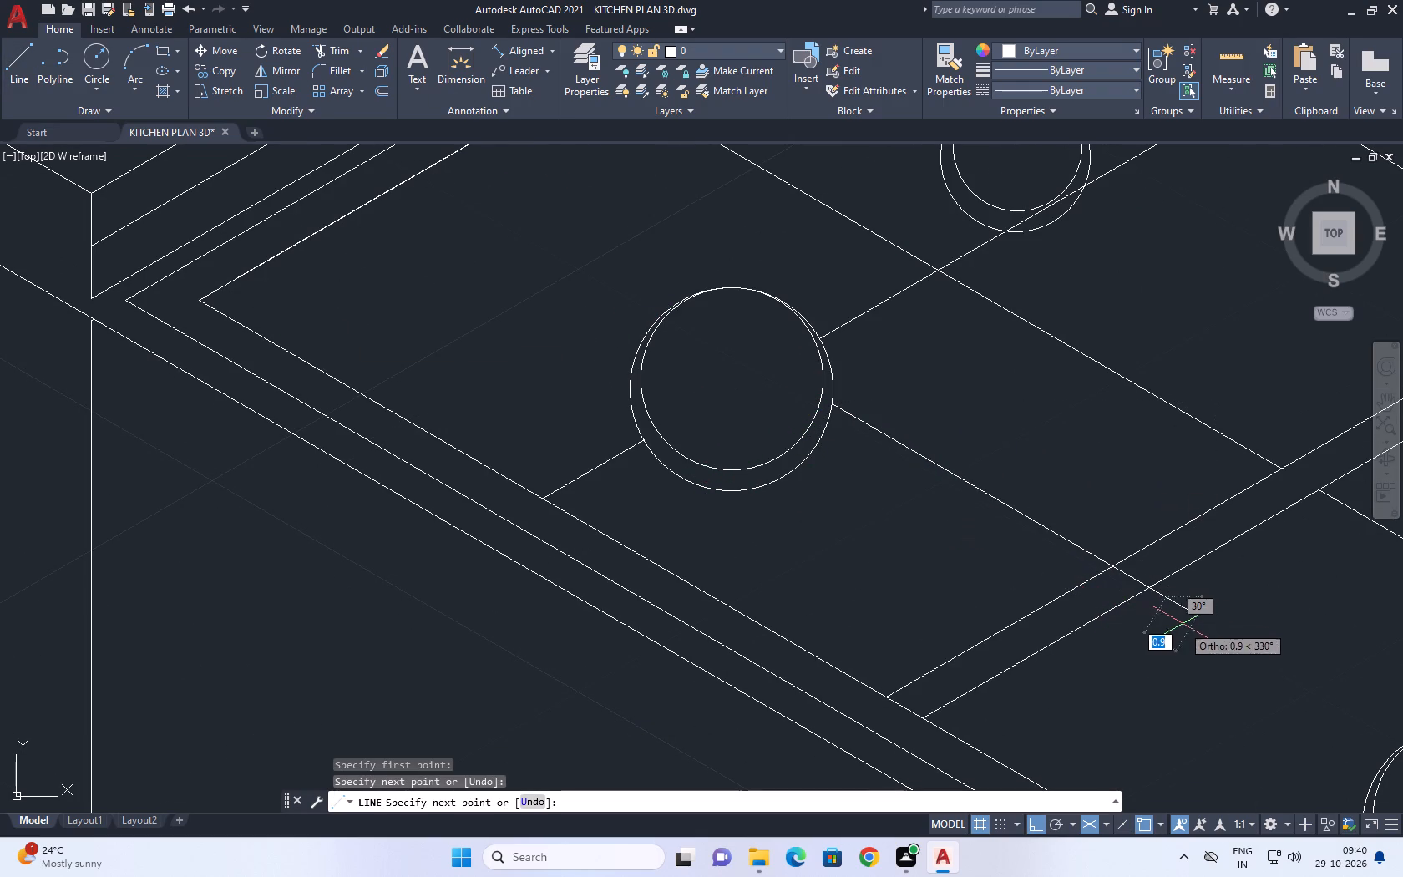
pyautogui.rightClick(1183, 623)
pyautogui.click(1229, 654)
# Draw a matching parallel line from the opposite side of the front panel's circle pair past the section's end borders beside the raised block.
pyautogui.moveTo(909, 417); pyautogui.dragTo(930, 517, button='middle')
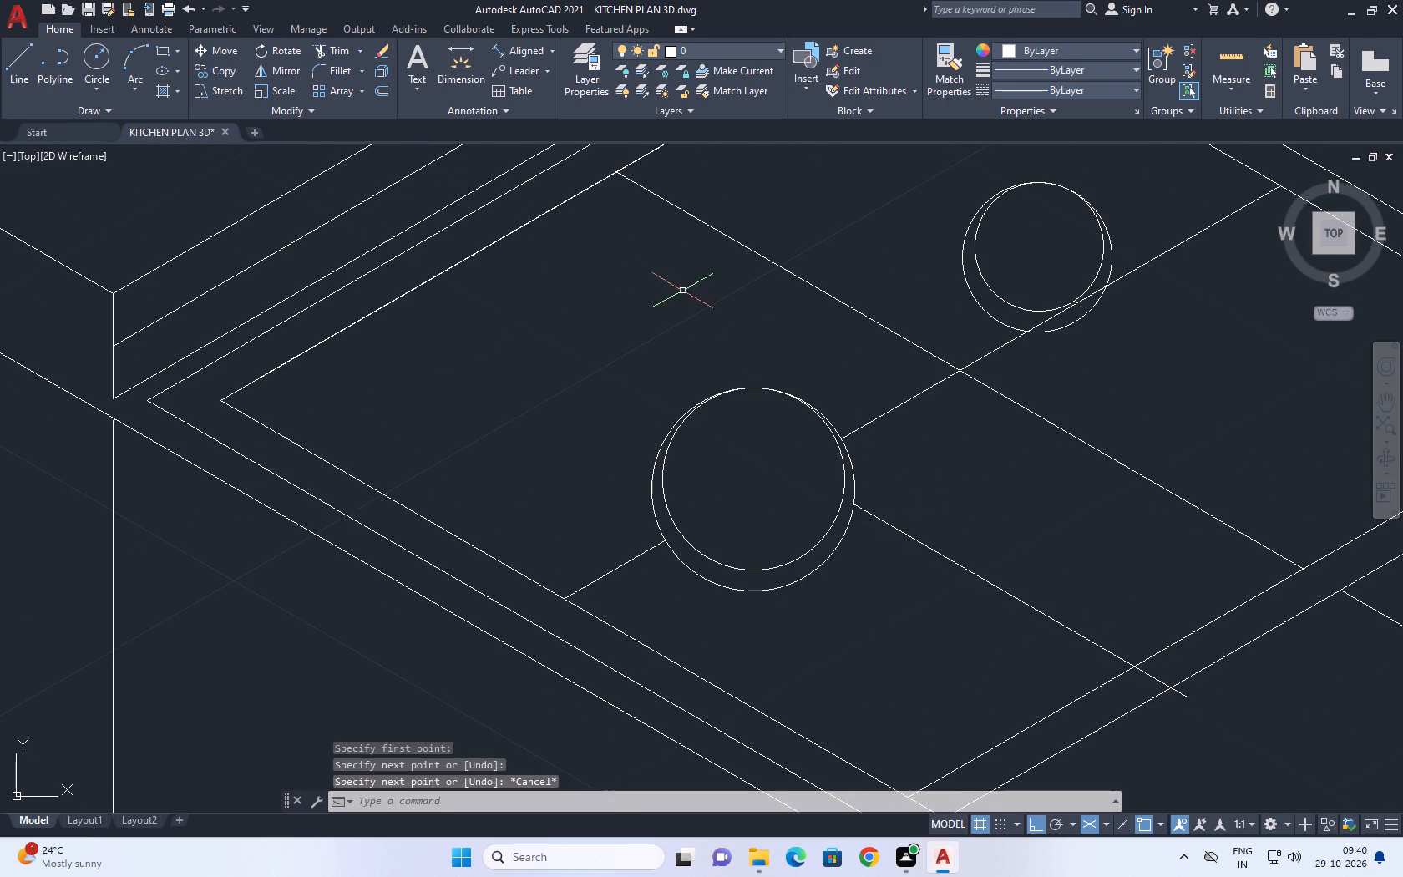
pyautogui.click(15, 59)
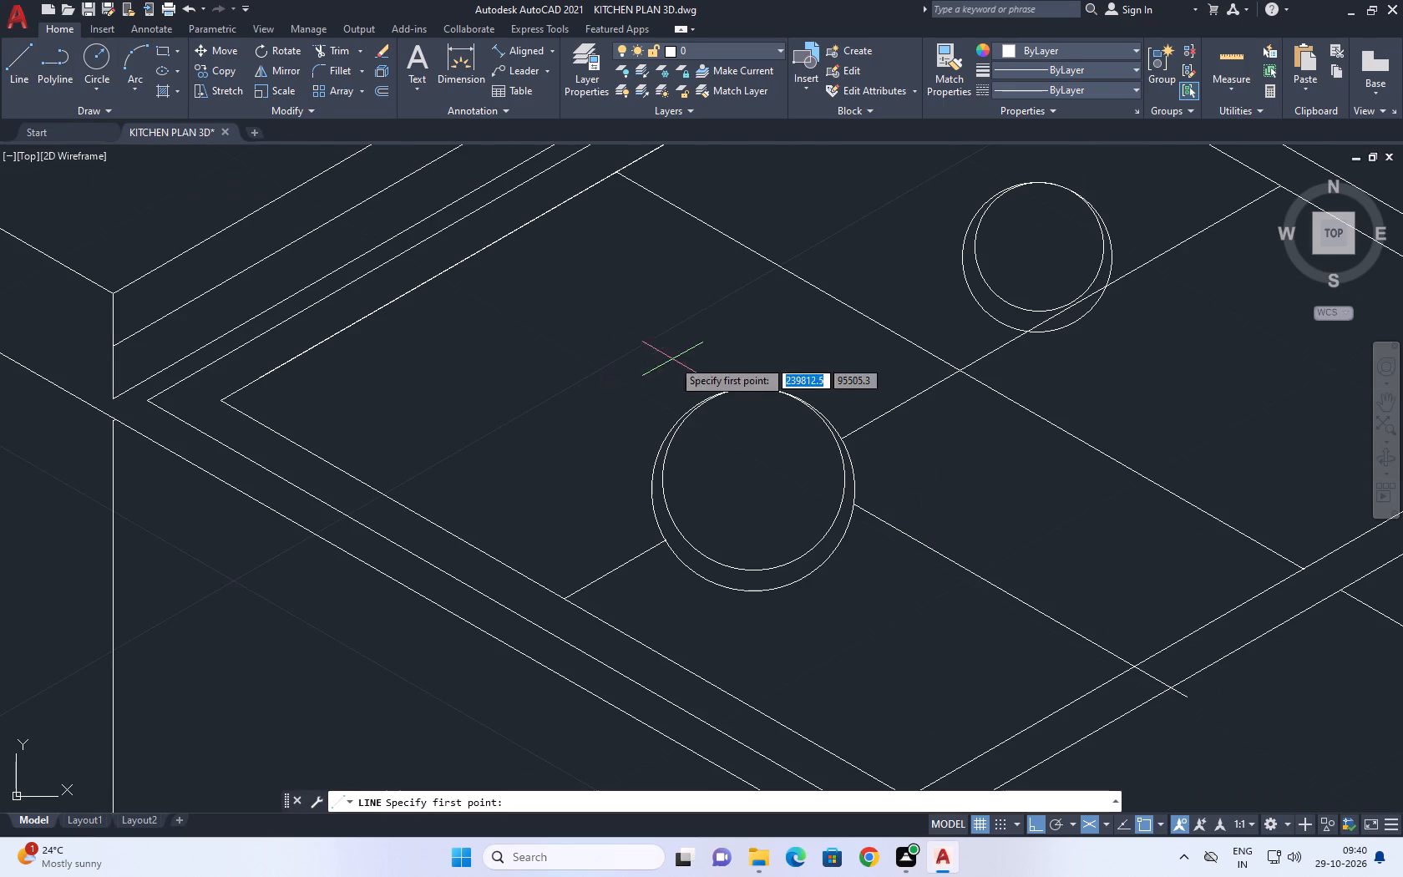
pyautogui.click(682, 422)
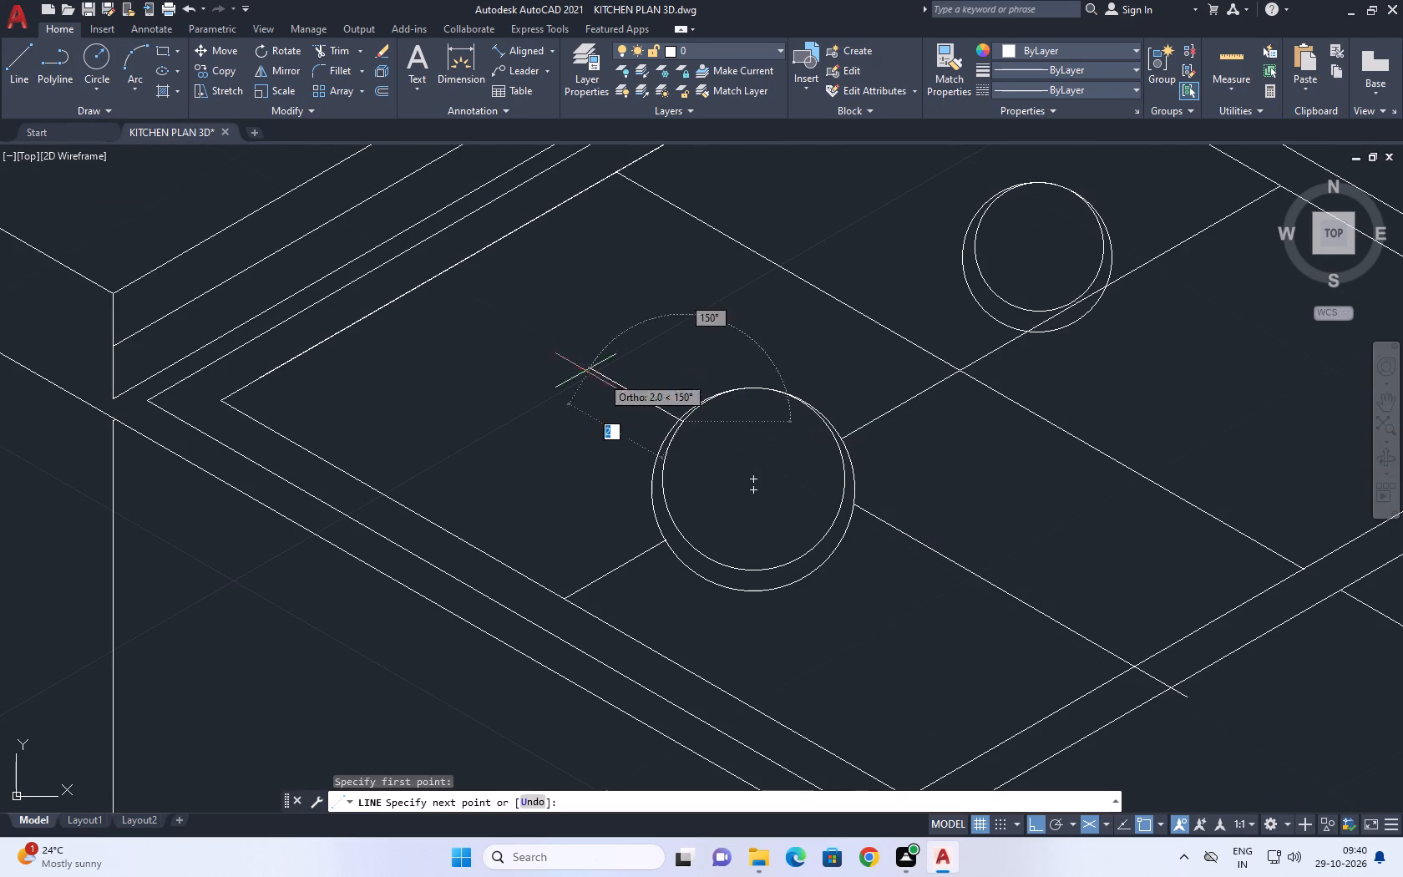
pyautogui.moveTo(459, 337); pyautogui.dragTo(592, 405, button='middle')
pyautogui.click(488, 300)
pyautogui.rightClick(494, 263)
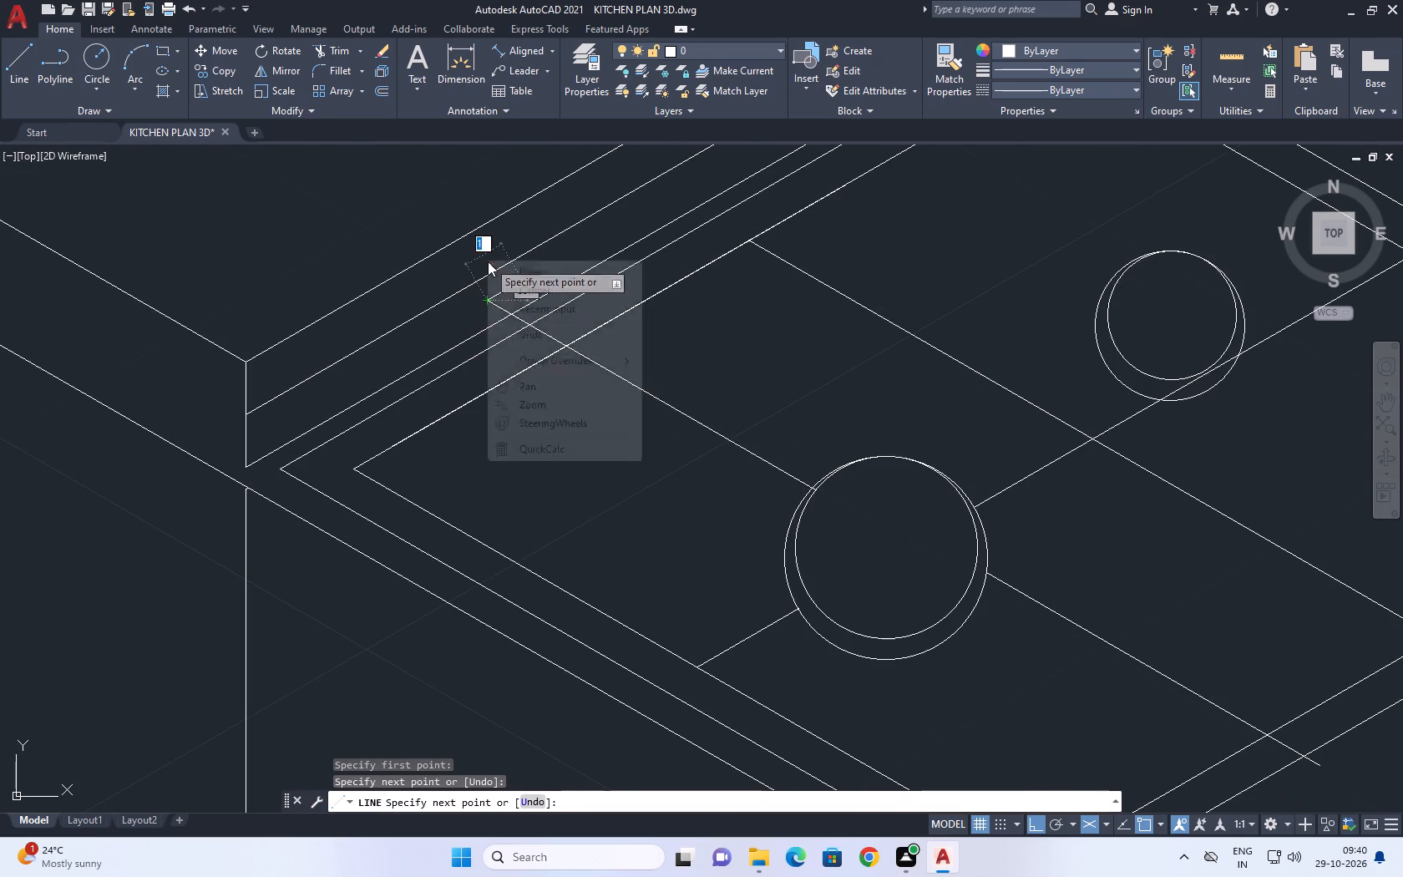
pyautogui.click(567, 295)
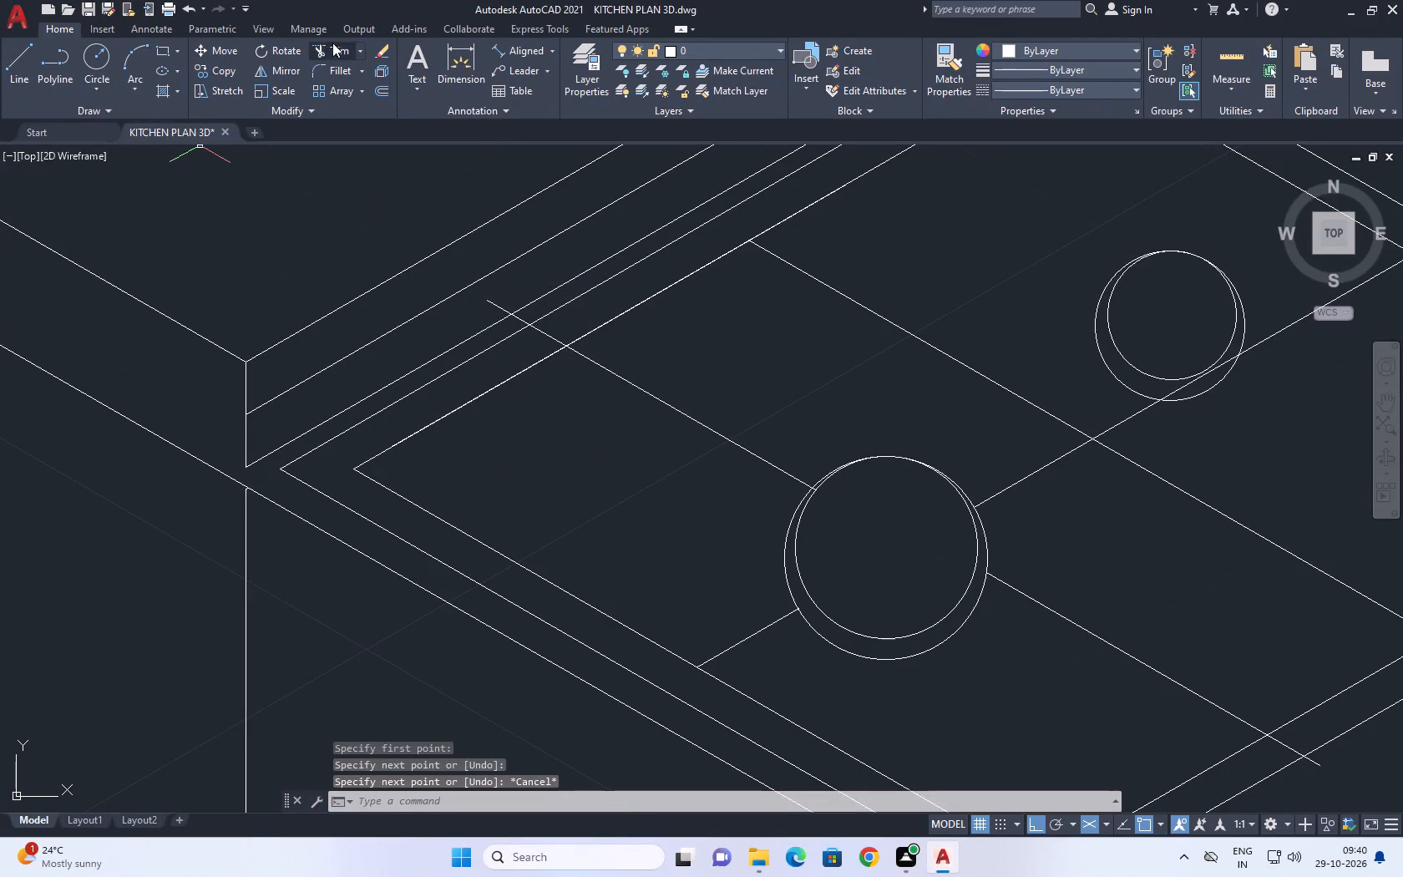
# Trim both new parallel lines back to the front panel's inner borders at either end.
pyautogui.click(334, 41)
pyautogui.click(337, 52)
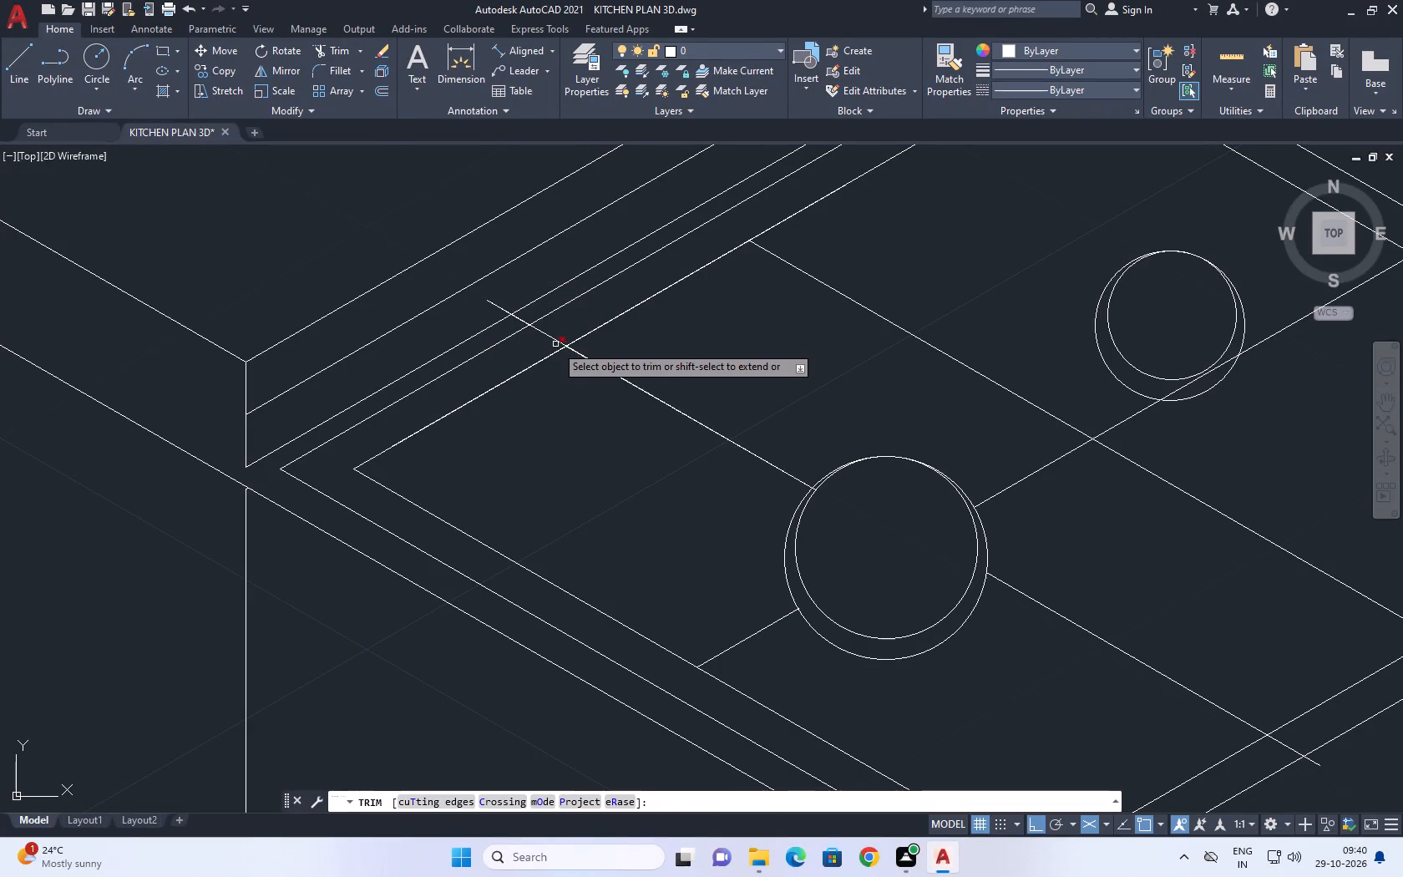
pyautogui.click(560, 342)
pyautogui.click(517, 319)
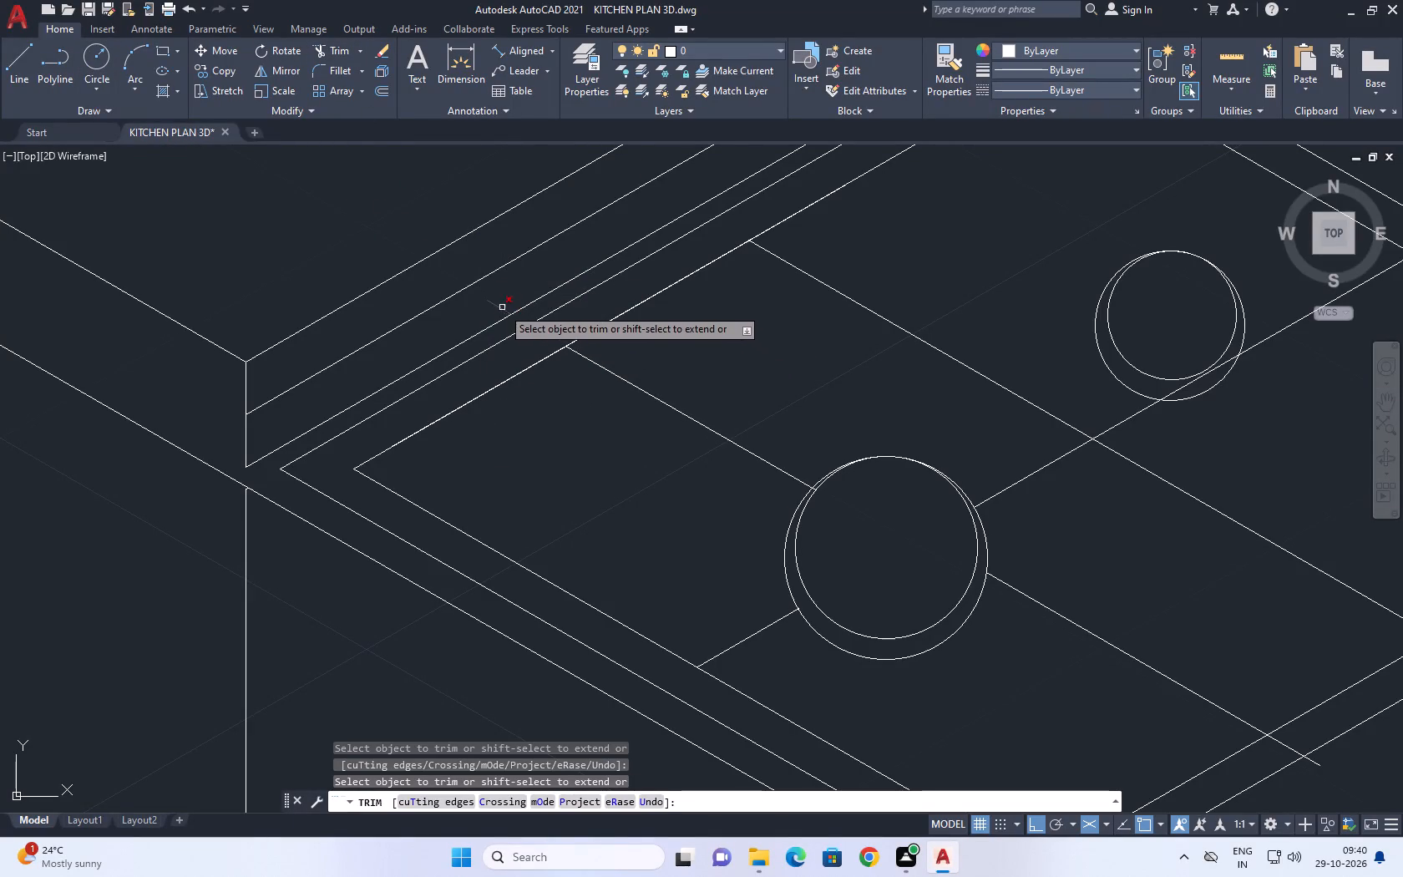
pyautogui.click(502, 307)
pyautogui.scroll(-3, 601, 351)
pyautogui.scroll(3, 763, 450)
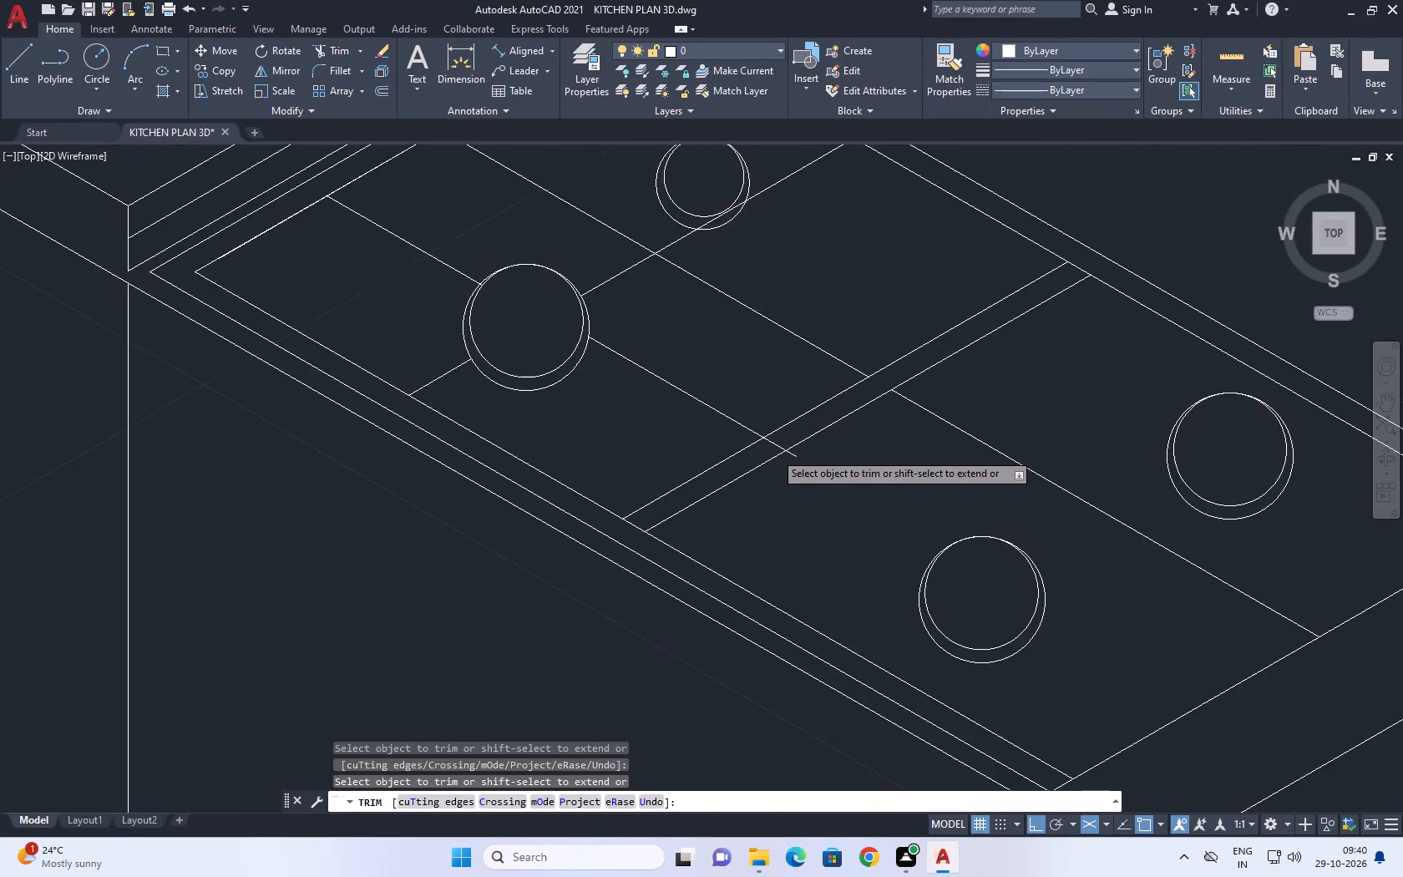
pyautogui.scroll(1, 774, 452)
pyautogui.click(791, 428)
pyautogui.click(767, 438)
pyautogui.click(844, 458)
pyautogui.click(799, 464)
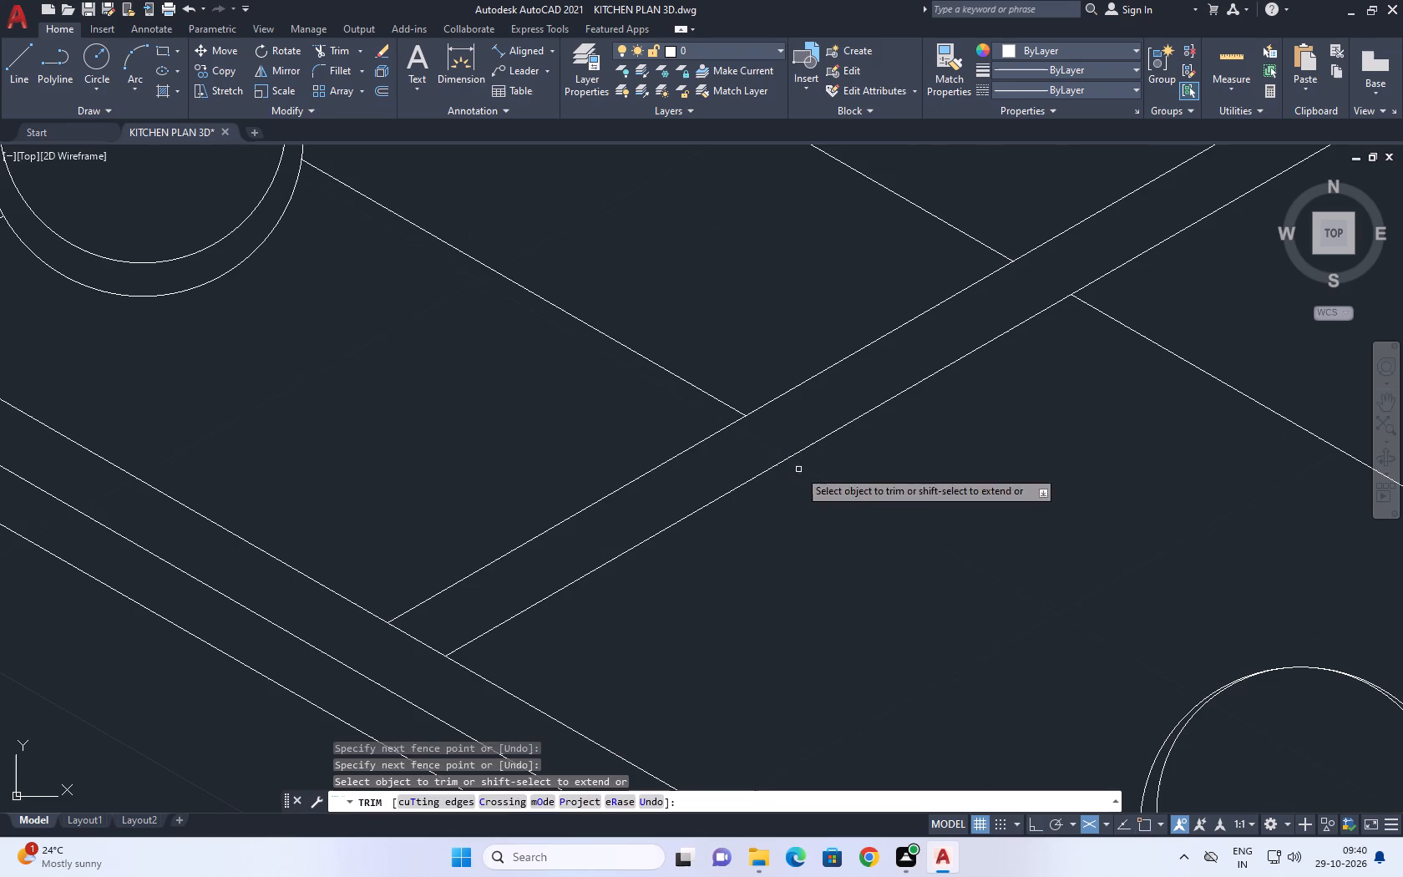
pyautogui.rightClick(870, 484)
pyautogui.click(946, 515)
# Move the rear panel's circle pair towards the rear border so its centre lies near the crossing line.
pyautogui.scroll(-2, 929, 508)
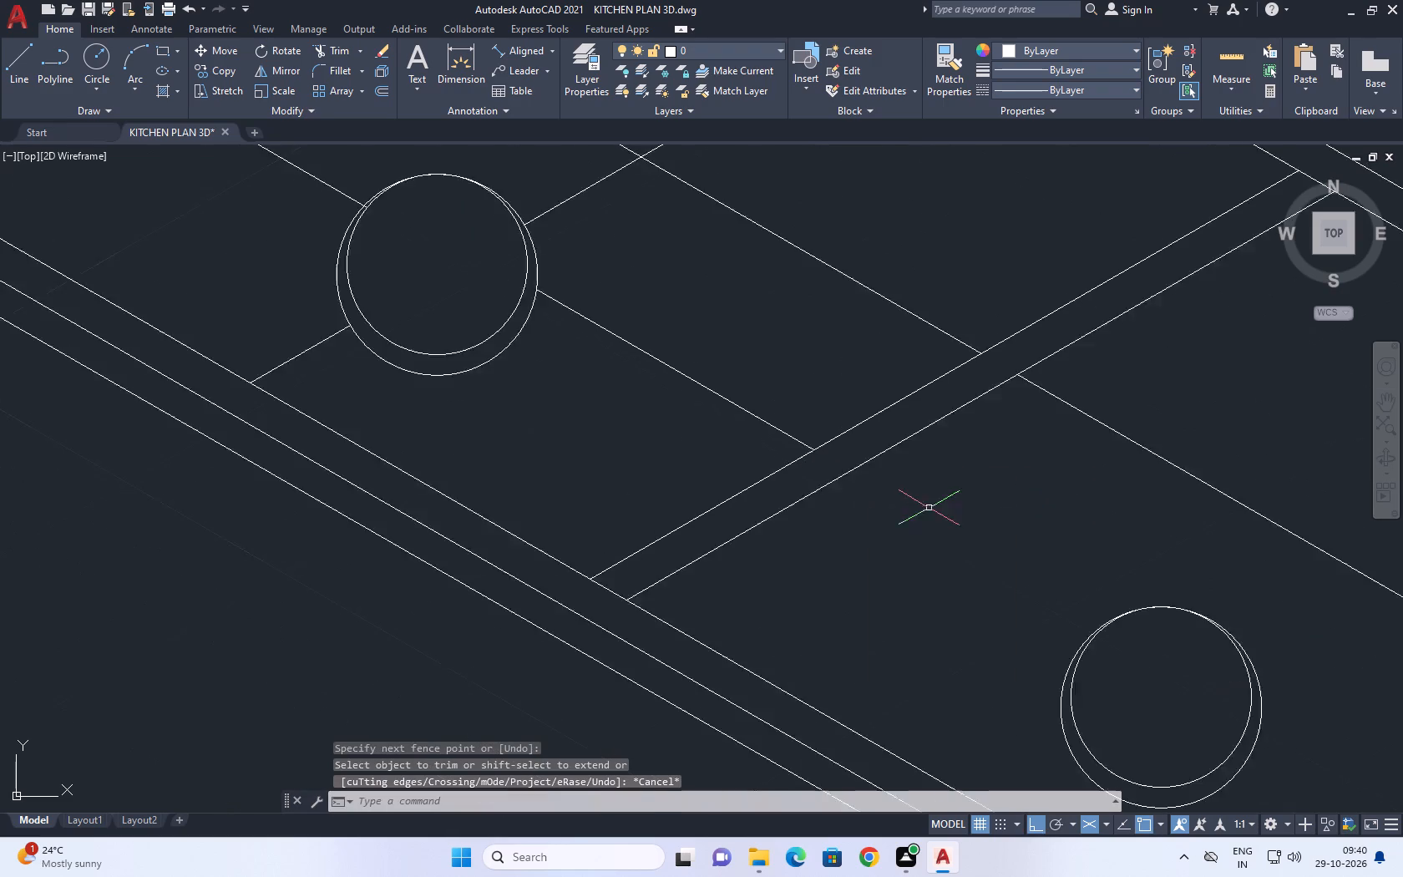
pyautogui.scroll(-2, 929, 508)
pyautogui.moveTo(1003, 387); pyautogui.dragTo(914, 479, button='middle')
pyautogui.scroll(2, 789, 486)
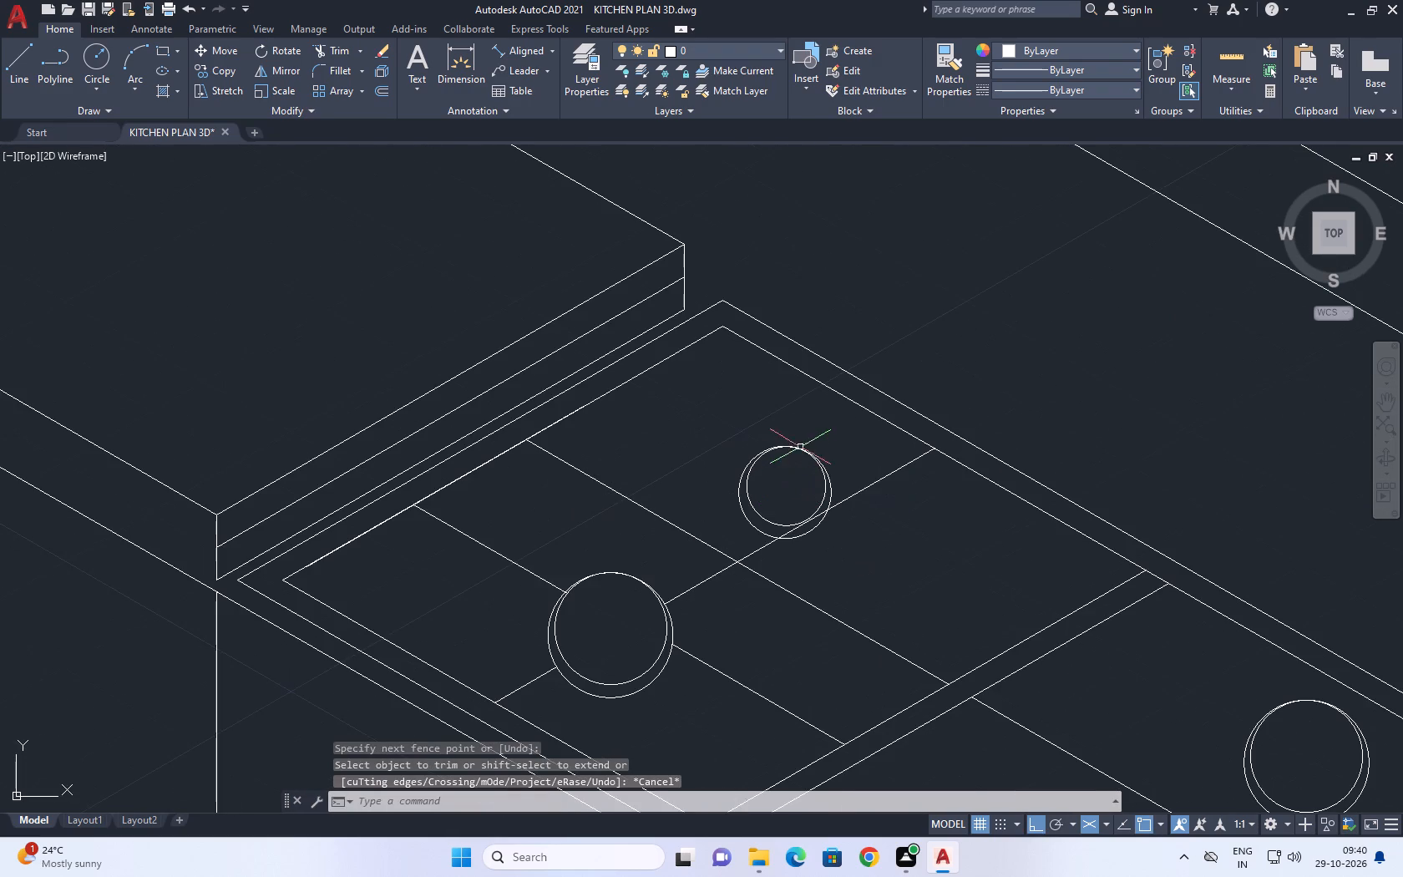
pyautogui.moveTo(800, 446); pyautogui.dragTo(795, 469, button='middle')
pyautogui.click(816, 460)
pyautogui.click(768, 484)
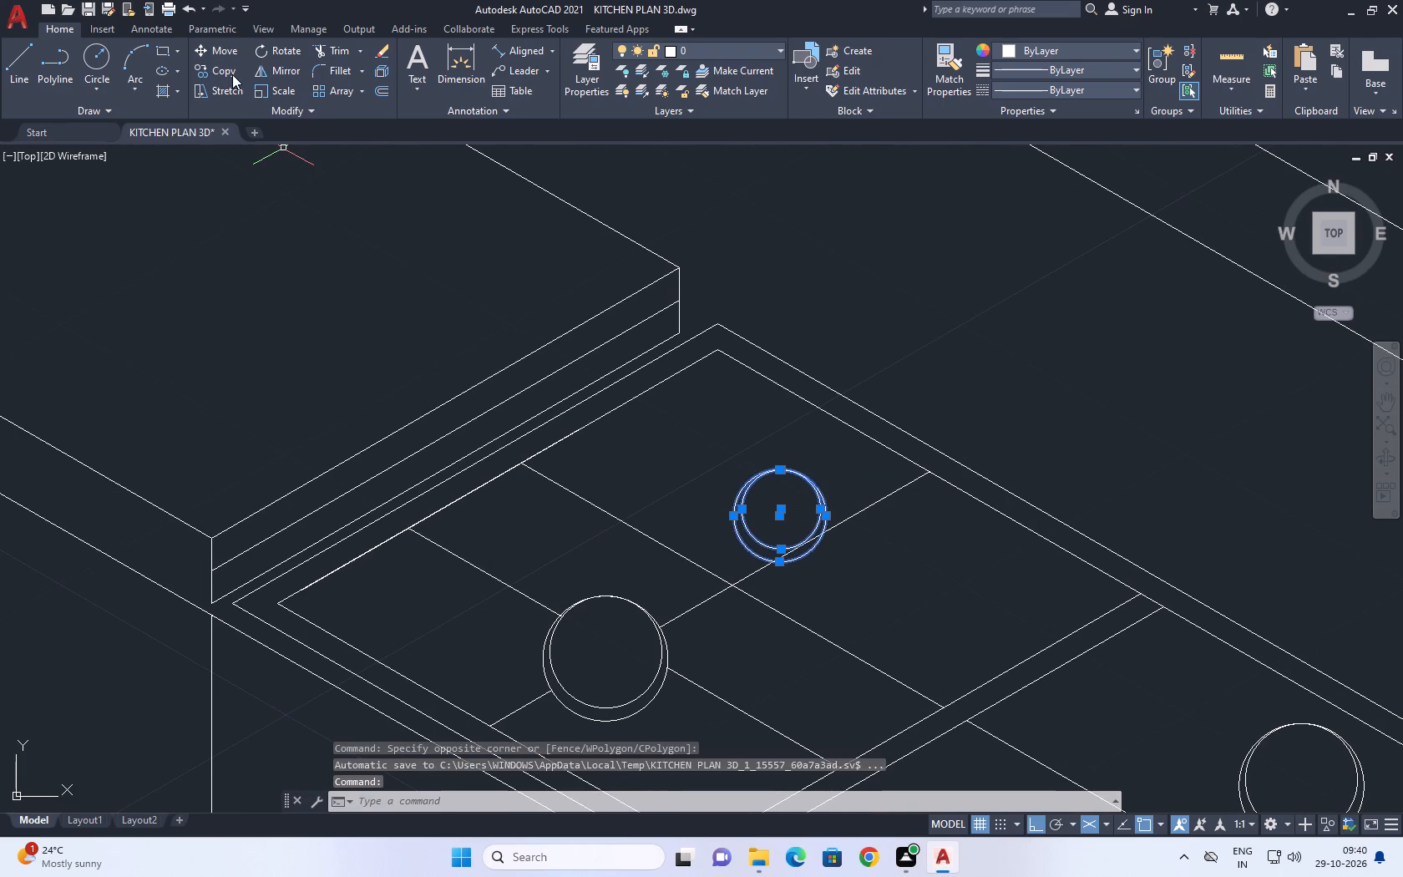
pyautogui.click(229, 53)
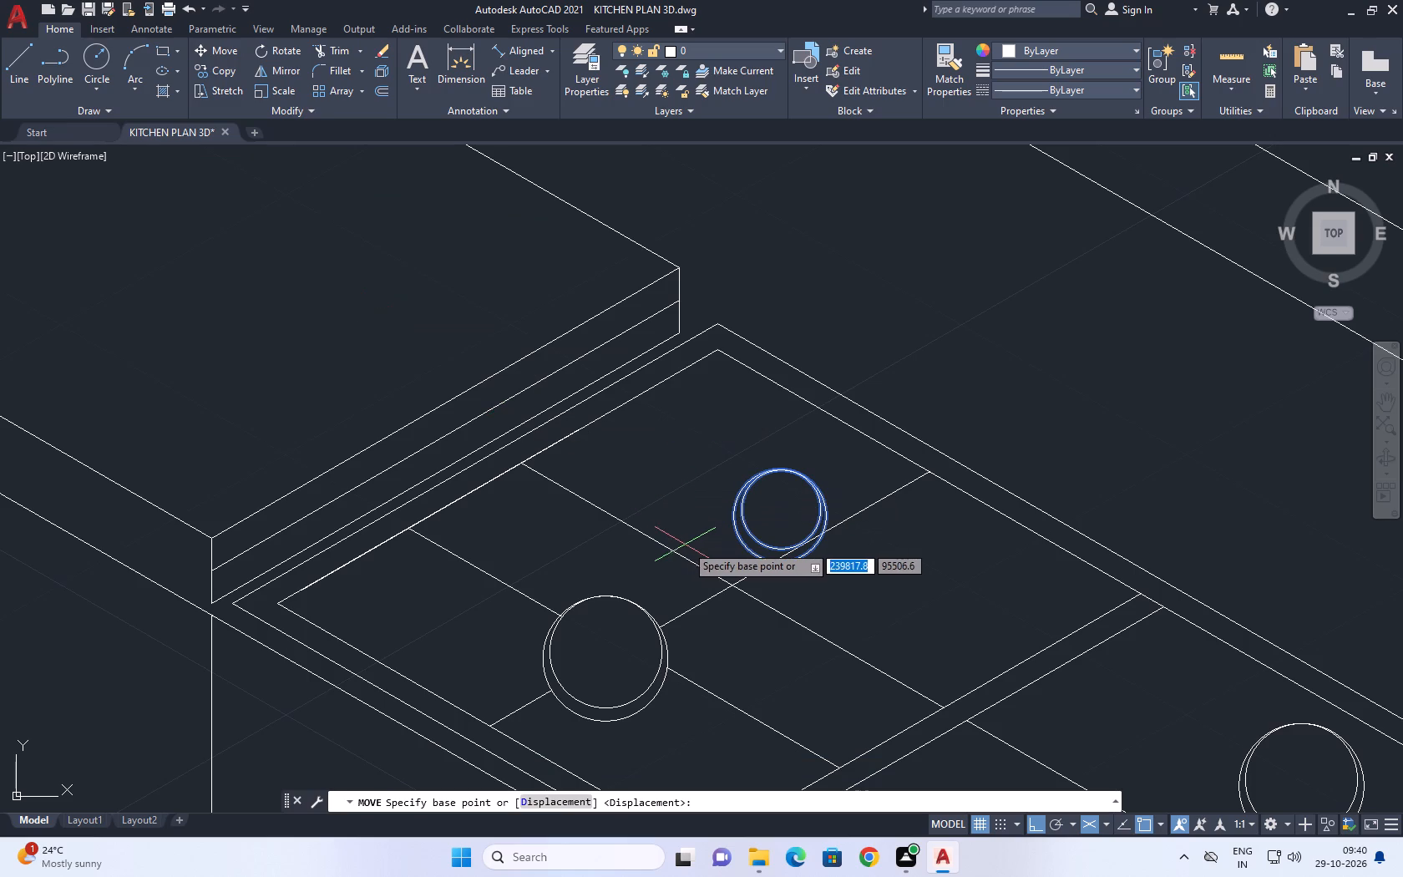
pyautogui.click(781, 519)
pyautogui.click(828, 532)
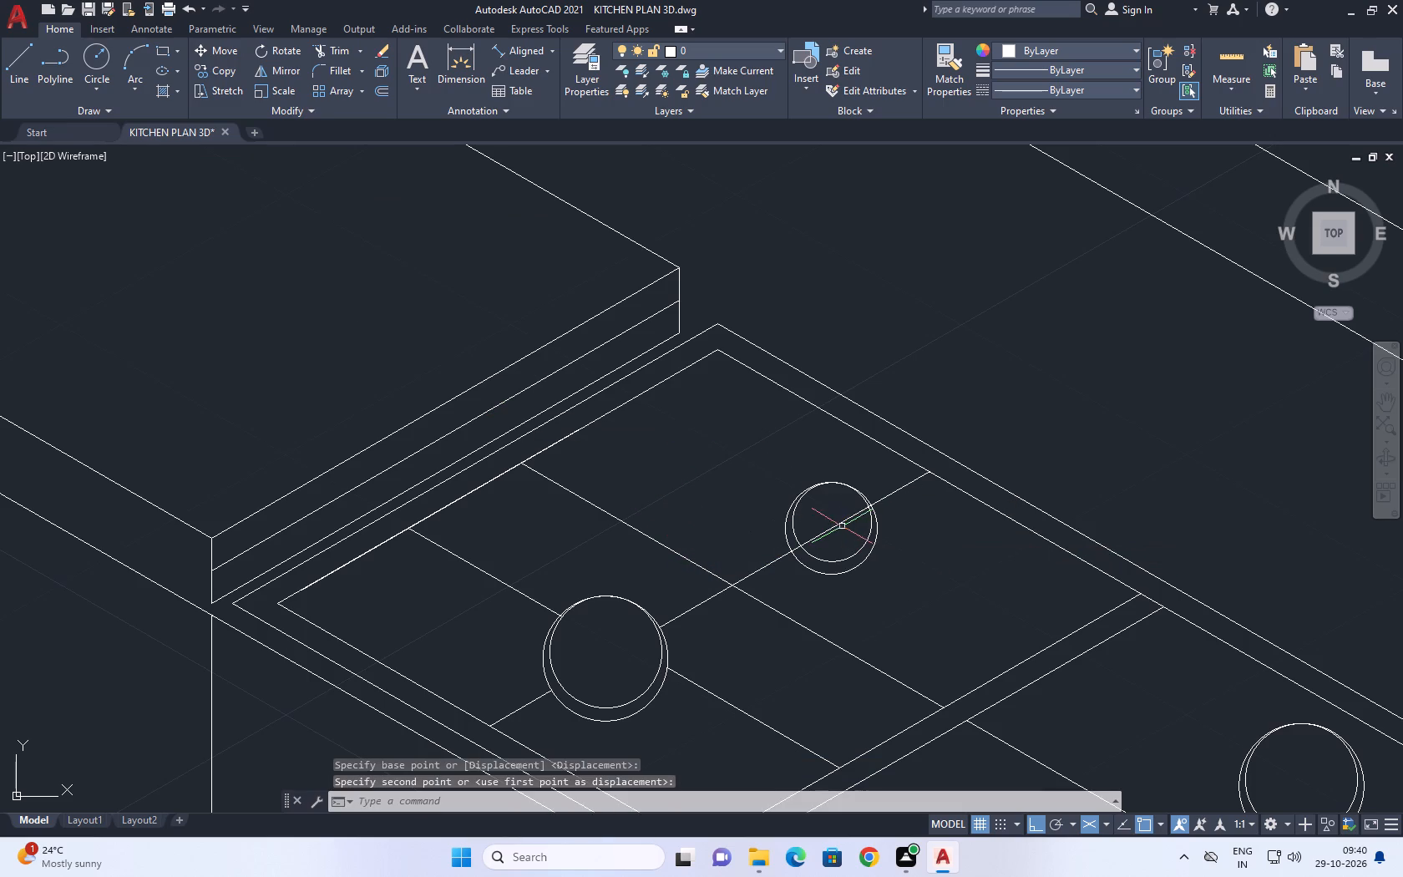
# Draw a line parallel to the dividing line from the midpoint of the rear panel's end border past the border with the neighbouring section.
pyautogui.moveTo(710, 461); pyautogui.dragTo(717, 470, button='middle')
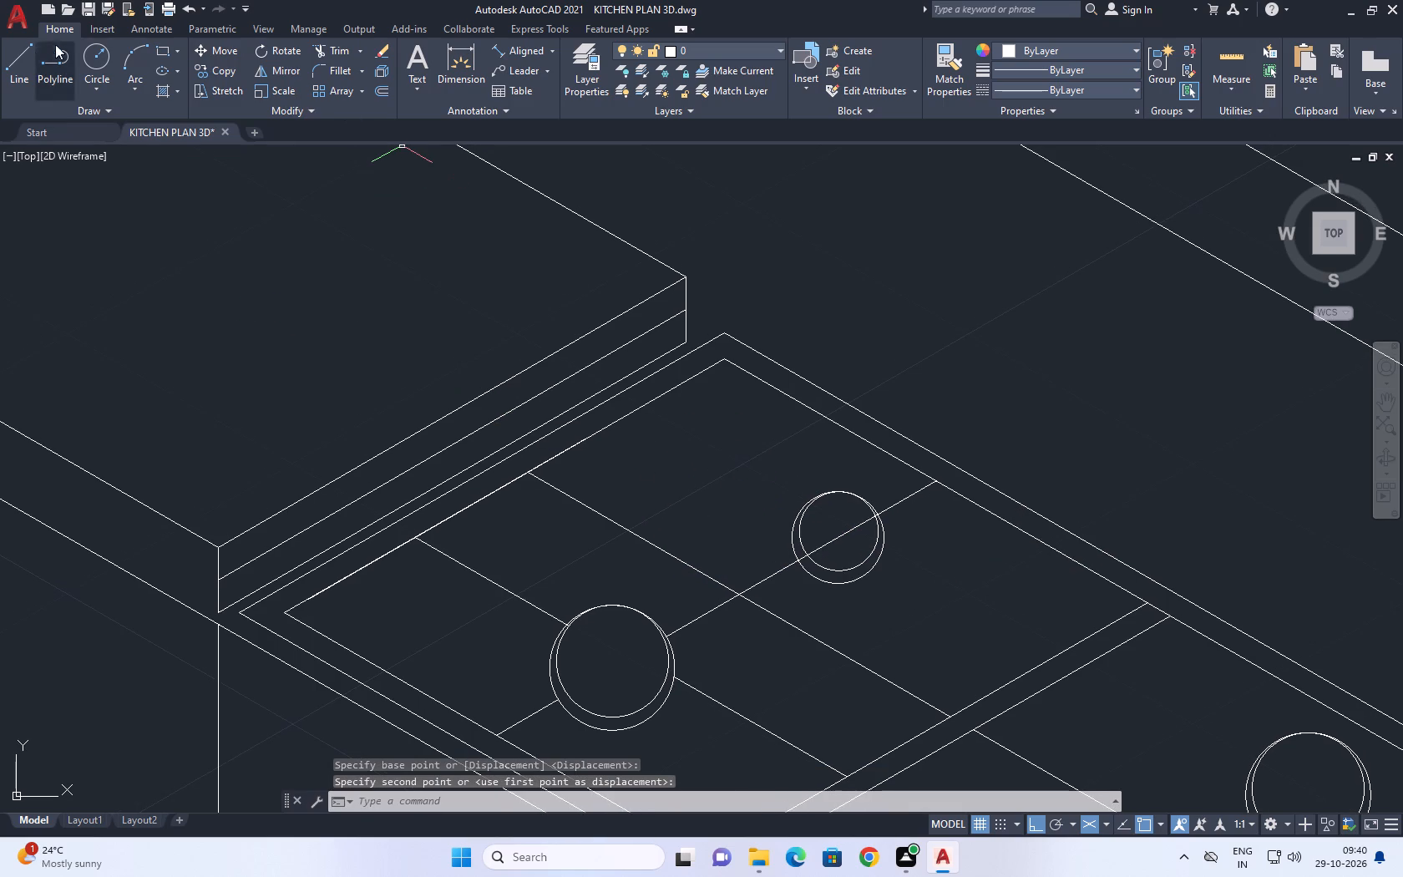
pyautogui.click(15, 51)
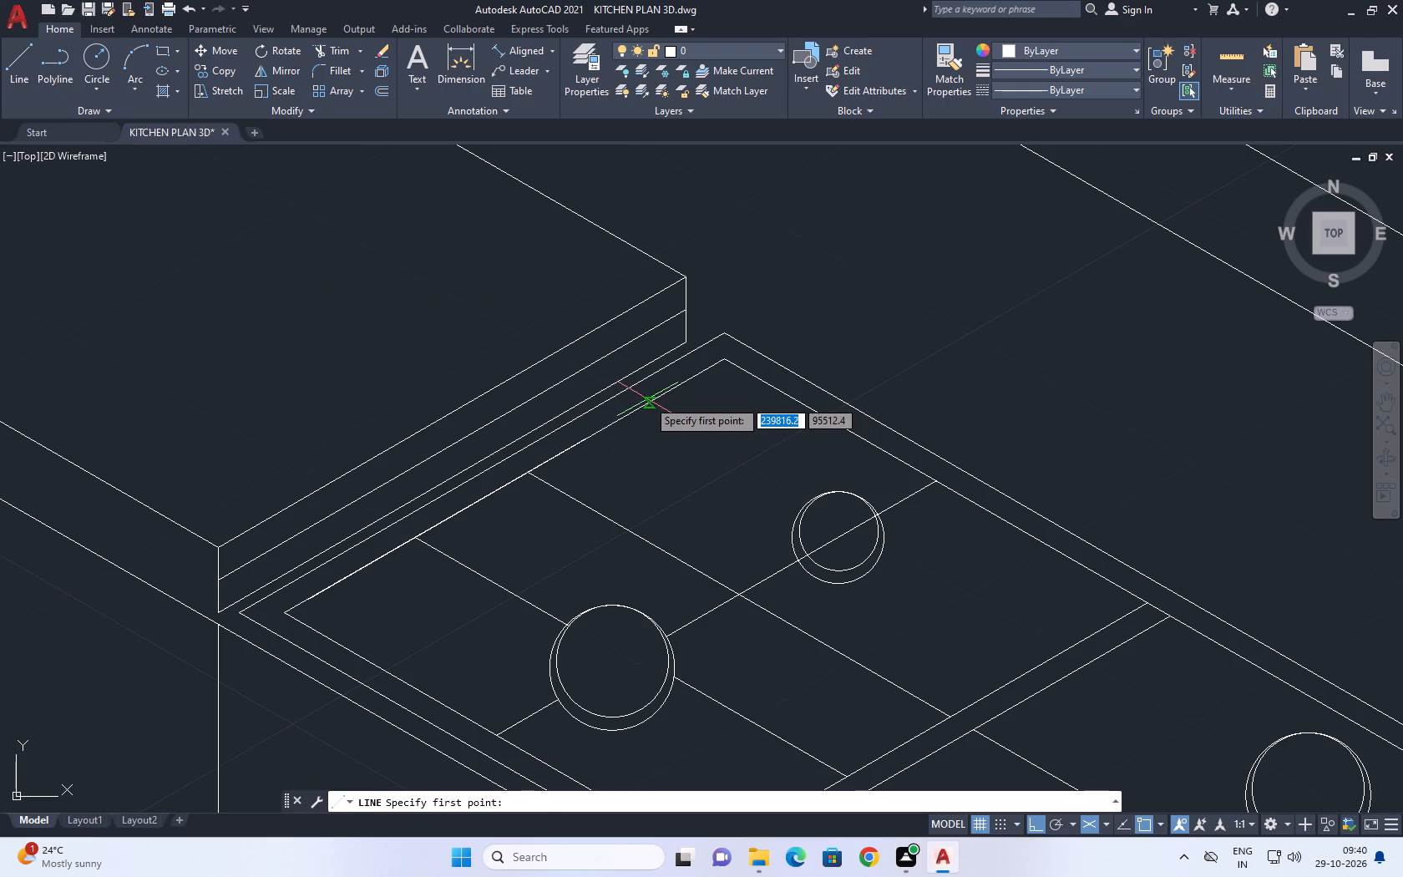
pyautogui.click(648, 405)
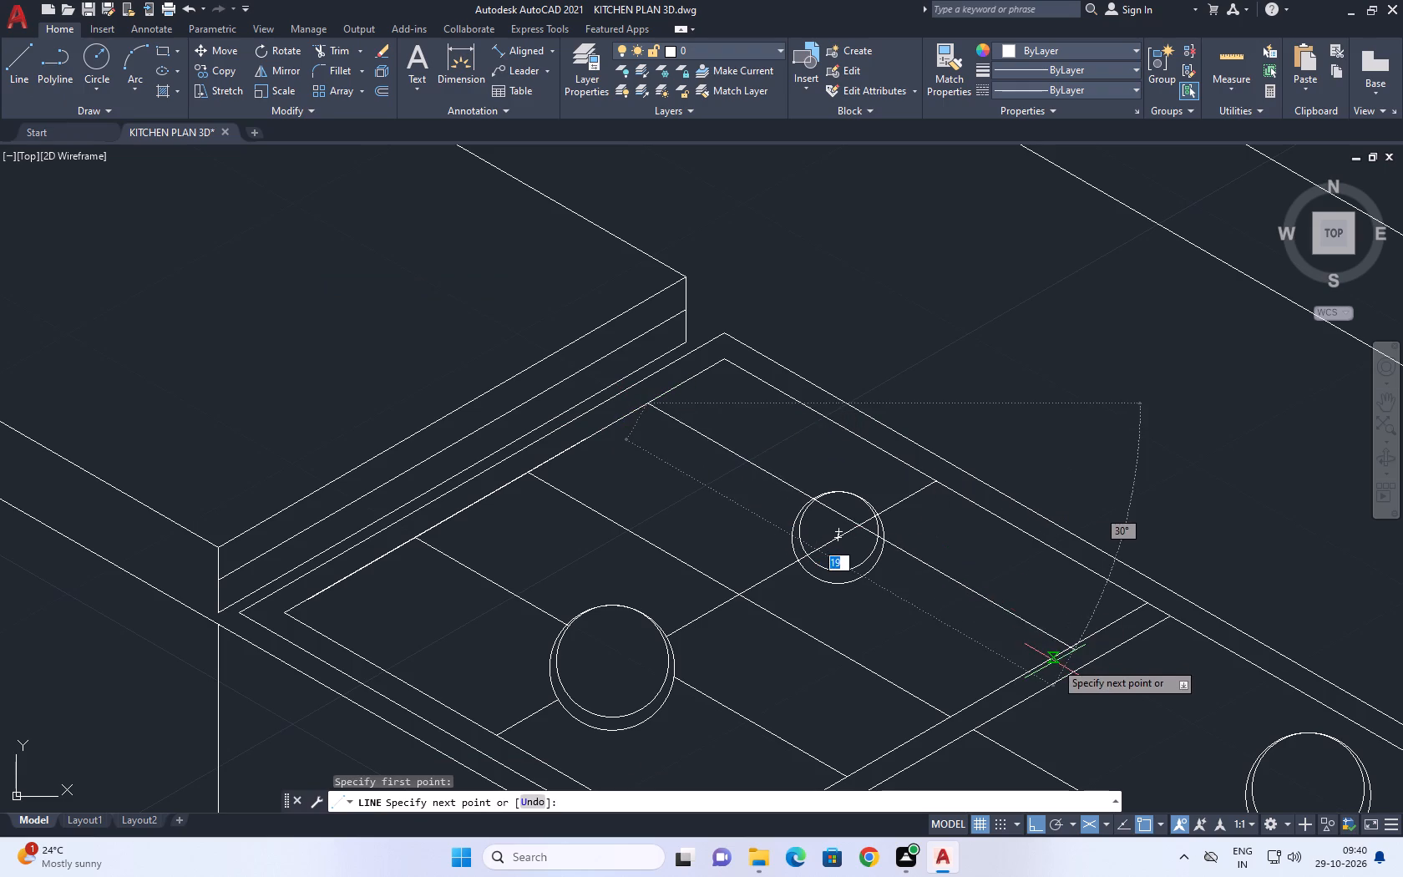
pyautogui.click(1085, 665)
pyautogui.rightClick(1125, 691)
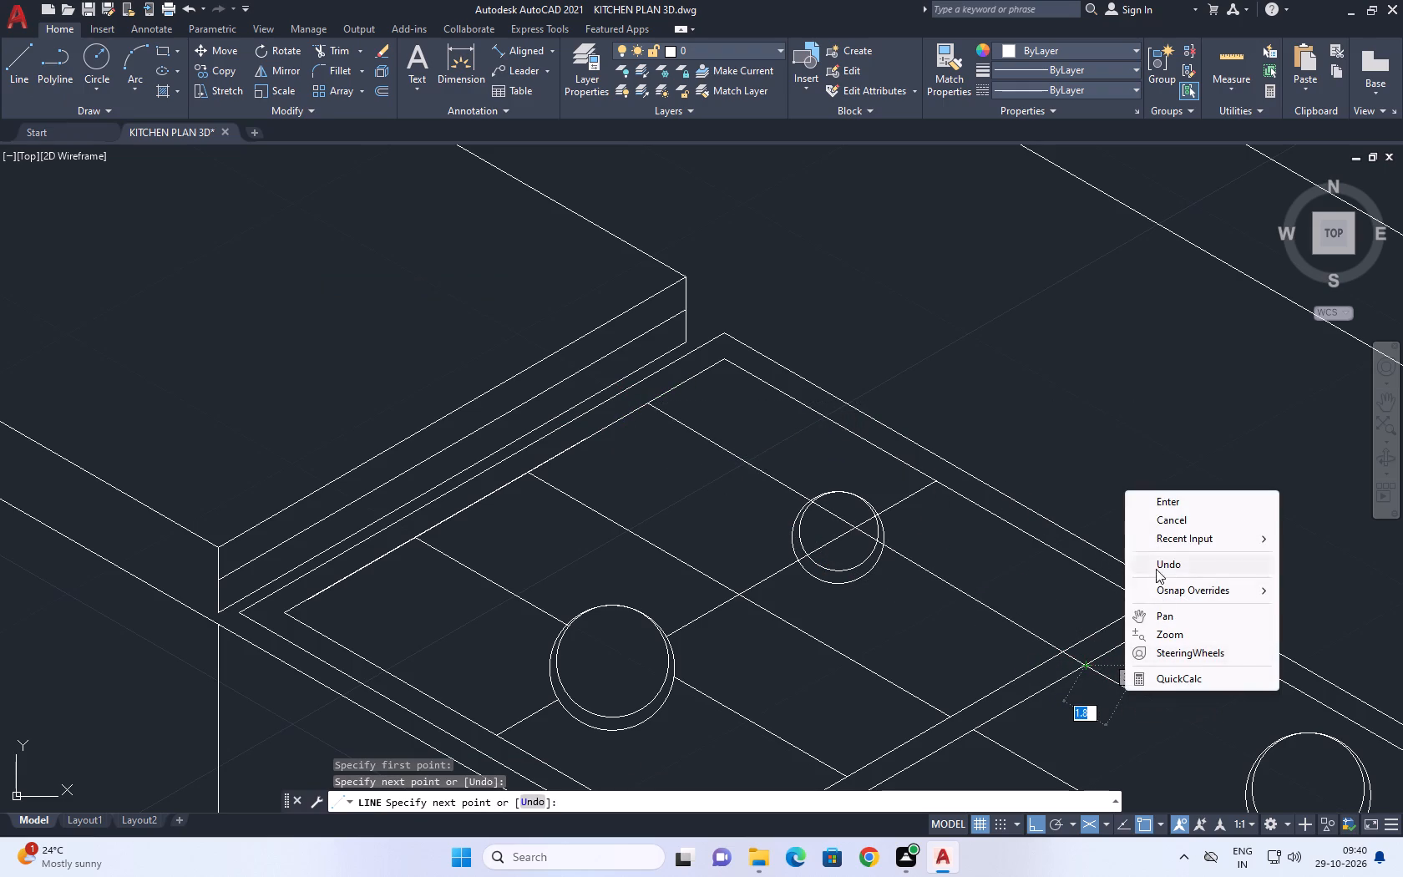
pyautogui.click(1167, 520)
# Move the rear panel's circle pair so the inner circle's centre lies on the intersection of the two crossing lines.
pyautogui.moveTo(1036, 544); pyautogui.dragTo(762, 429, button='middle')
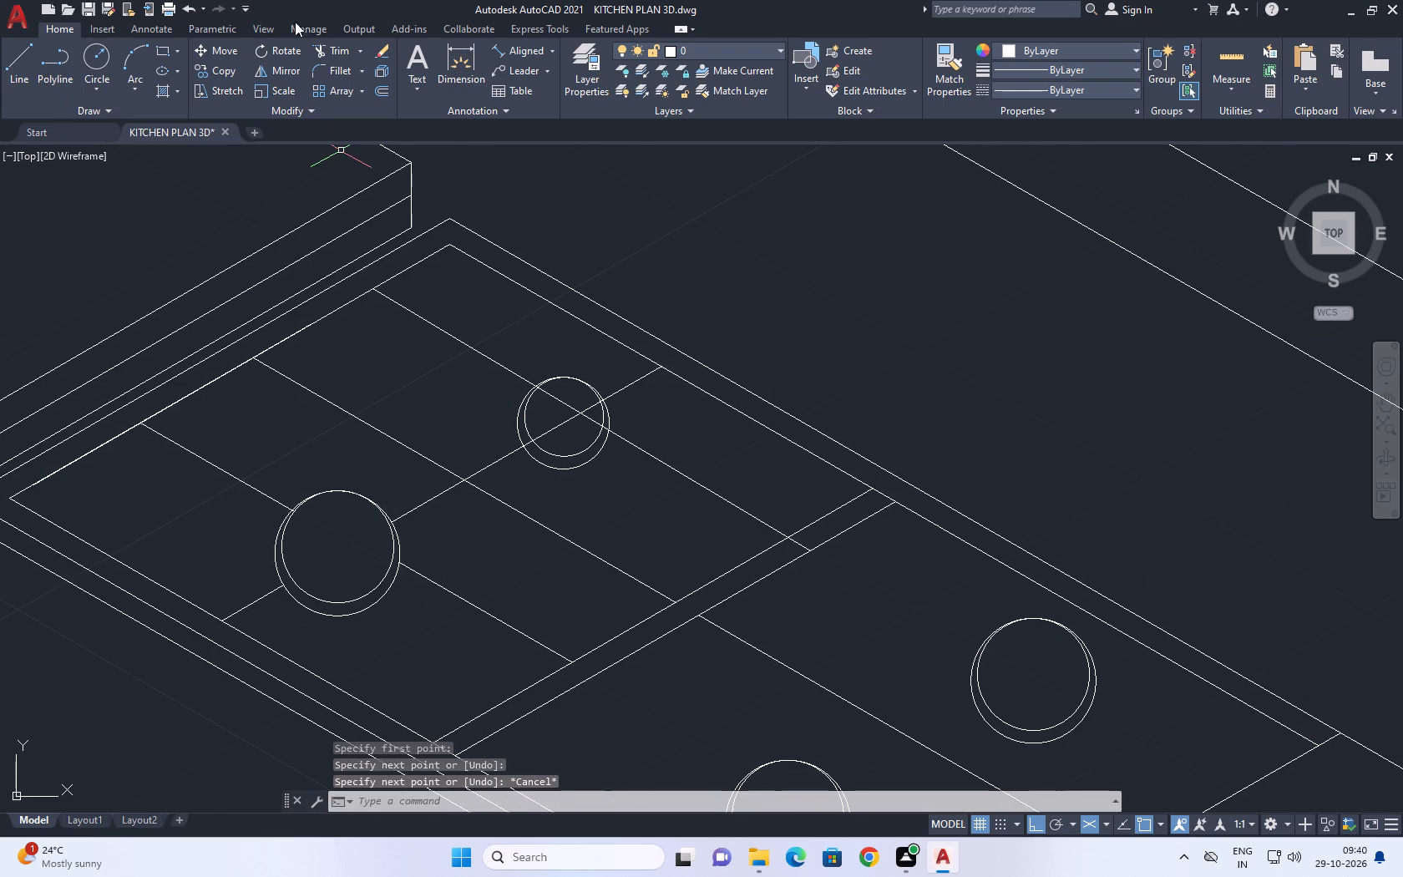
pyautogui.click(223, 51)
pyautogui.scroll(2, 598, 471)
pyautogui.click(602, 467)
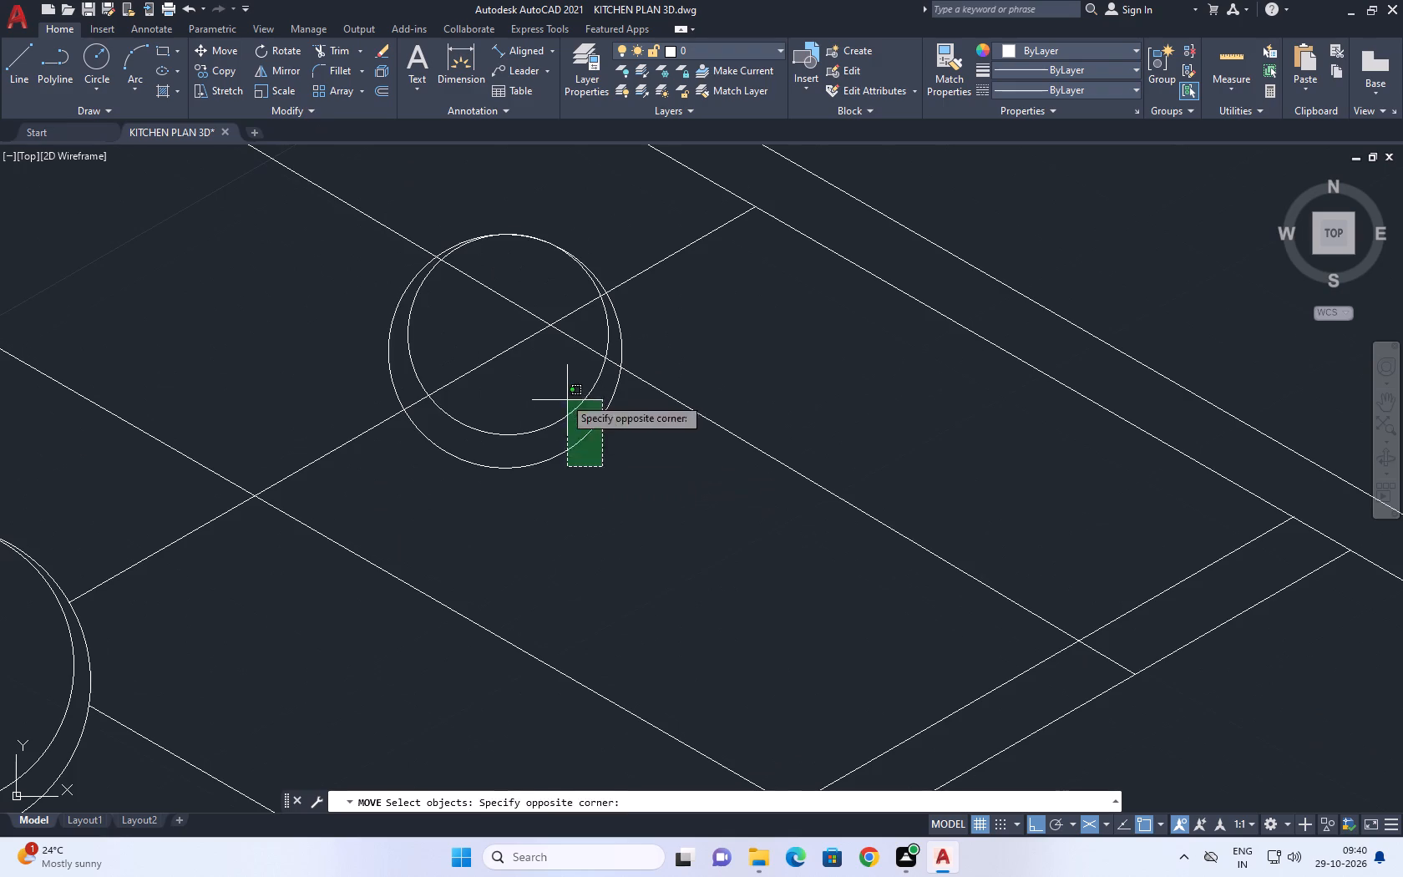
pyautogui.click(554, 392)
pyautogui.moveTo(566, 414); pyautogui.dragTo(698, 535, button='middle')
pyautogui.rightClick(717, 534)
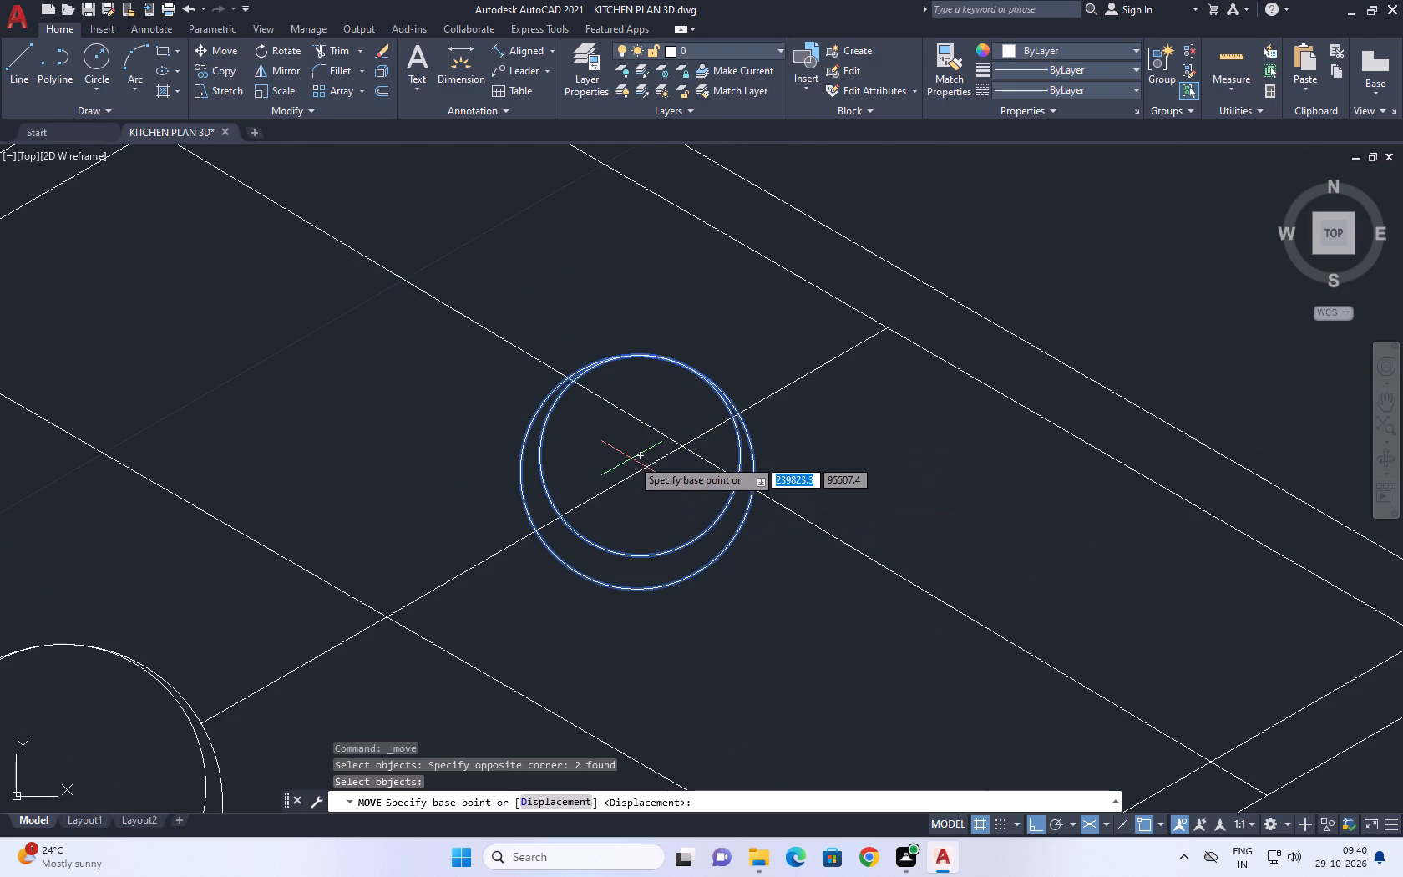
pyautogui.click(634, 459)
pyautogui.click(685, 448)
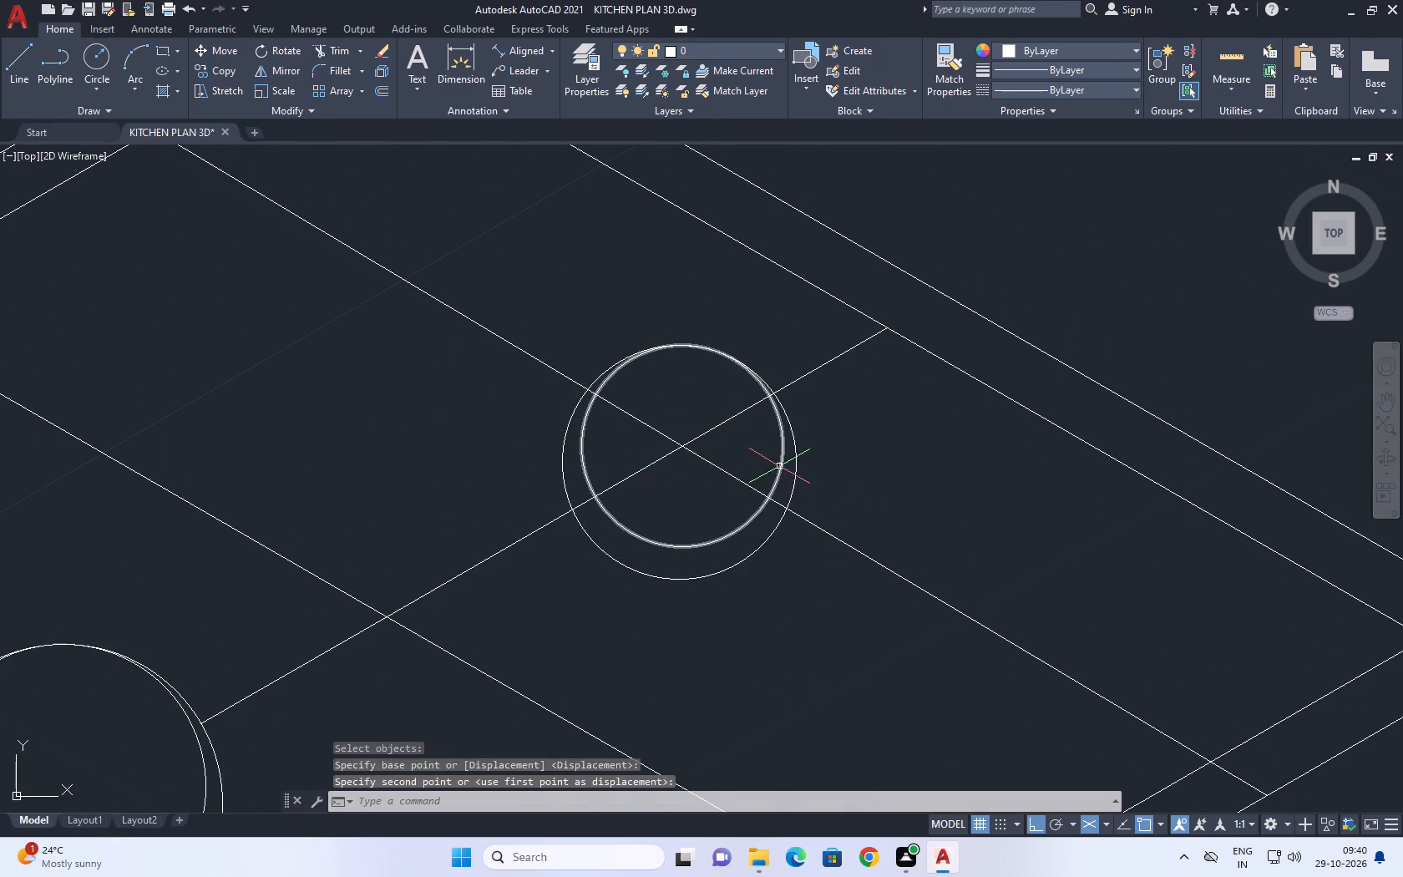
# Trim the crossing lines inside the rear panel's inner circle.
pyautogui.scroll(-2, 779, 466)
pyautogui.click(324, 49)
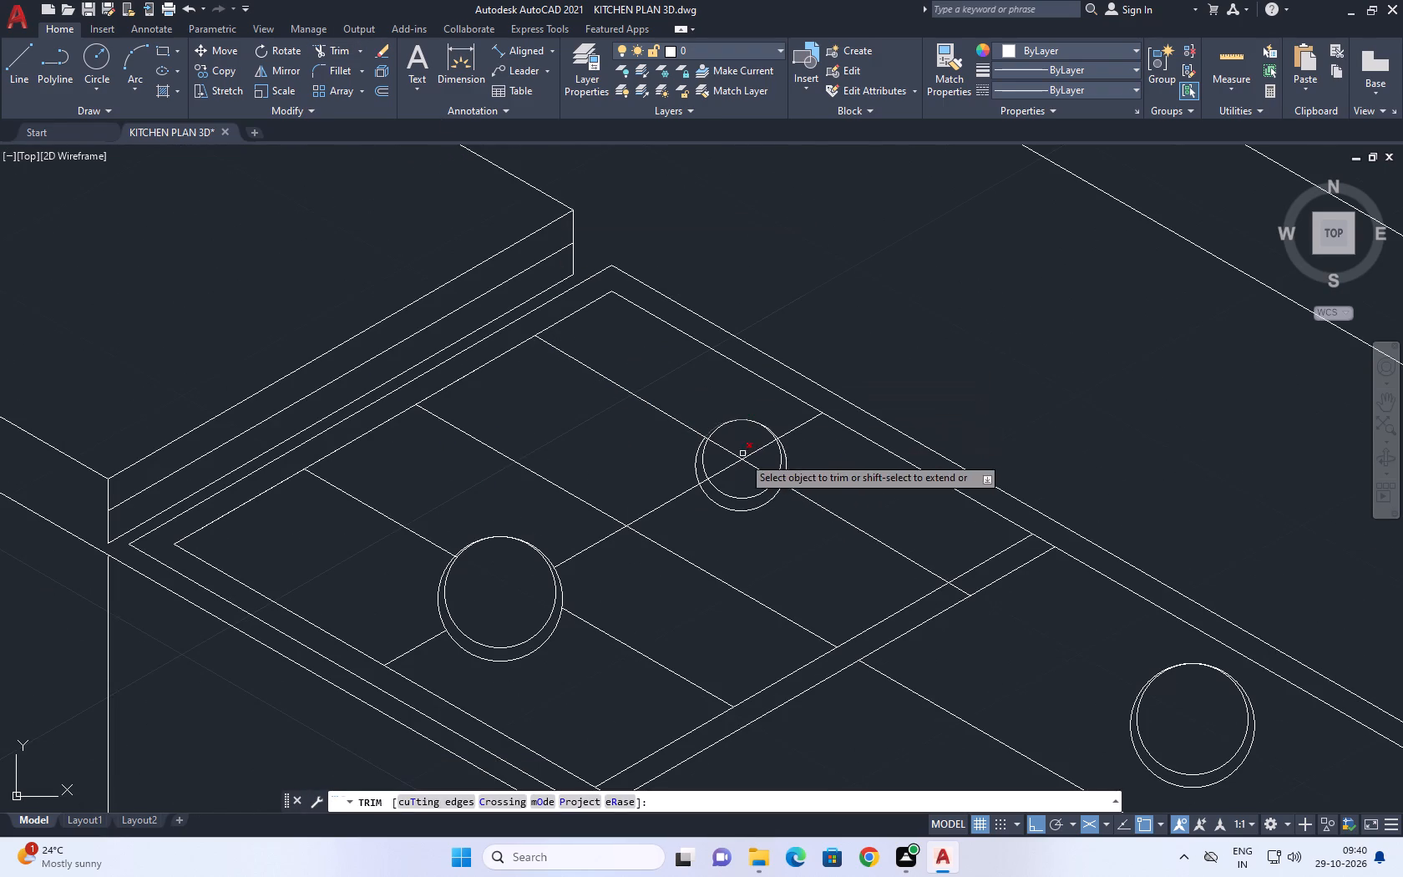
pyautogui.scroll(3, 746, 469)
pyautogui.moveTo(754, 490); pyautogui.dragTo(740, 476)
pyautogui.click(703, 383)
pyautogui.moveTo(740, 407); pyautogui.dragTo(742, 421)
pyautogui.click(776, 465)
pyautogui.moveTo(726, 373); pyautogui.dragTo(712, 380)
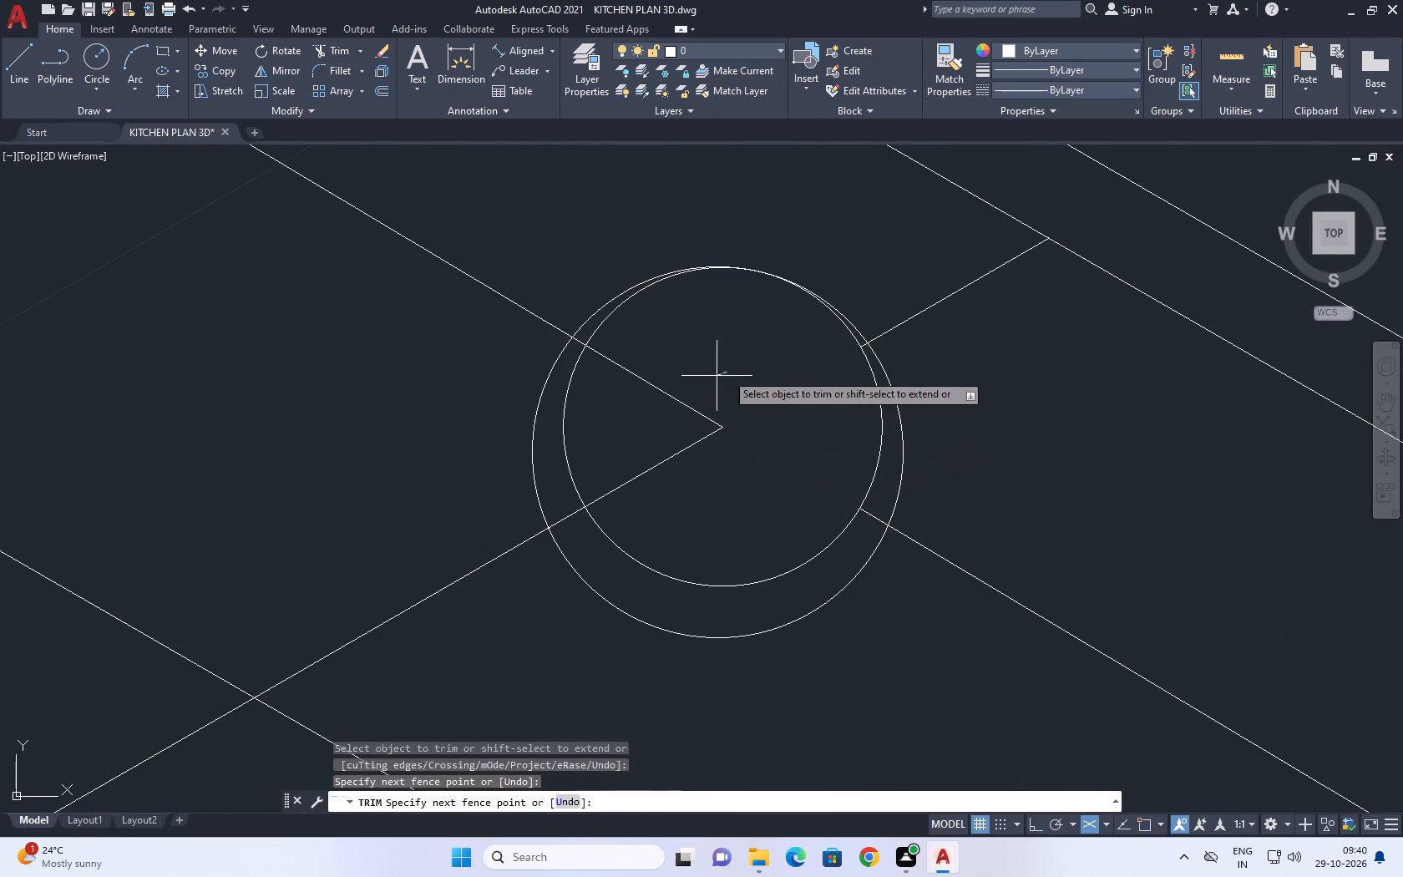
pyautogui.moveTo(712, 380); pyautogui.dragTo(701, 396)
pyautogui.moveTo(648, 485); pyautogui.dragTo(644, 499)
pyautogui.click(686, 393)
pyautogui.moveTo(661, 478); pyautogui.dragTo(660, 486)
# Trim the ends of the two front-side crossing lines between the rear panel's inner and outer circles.
pyautogui.scroll(3, 541, 539)
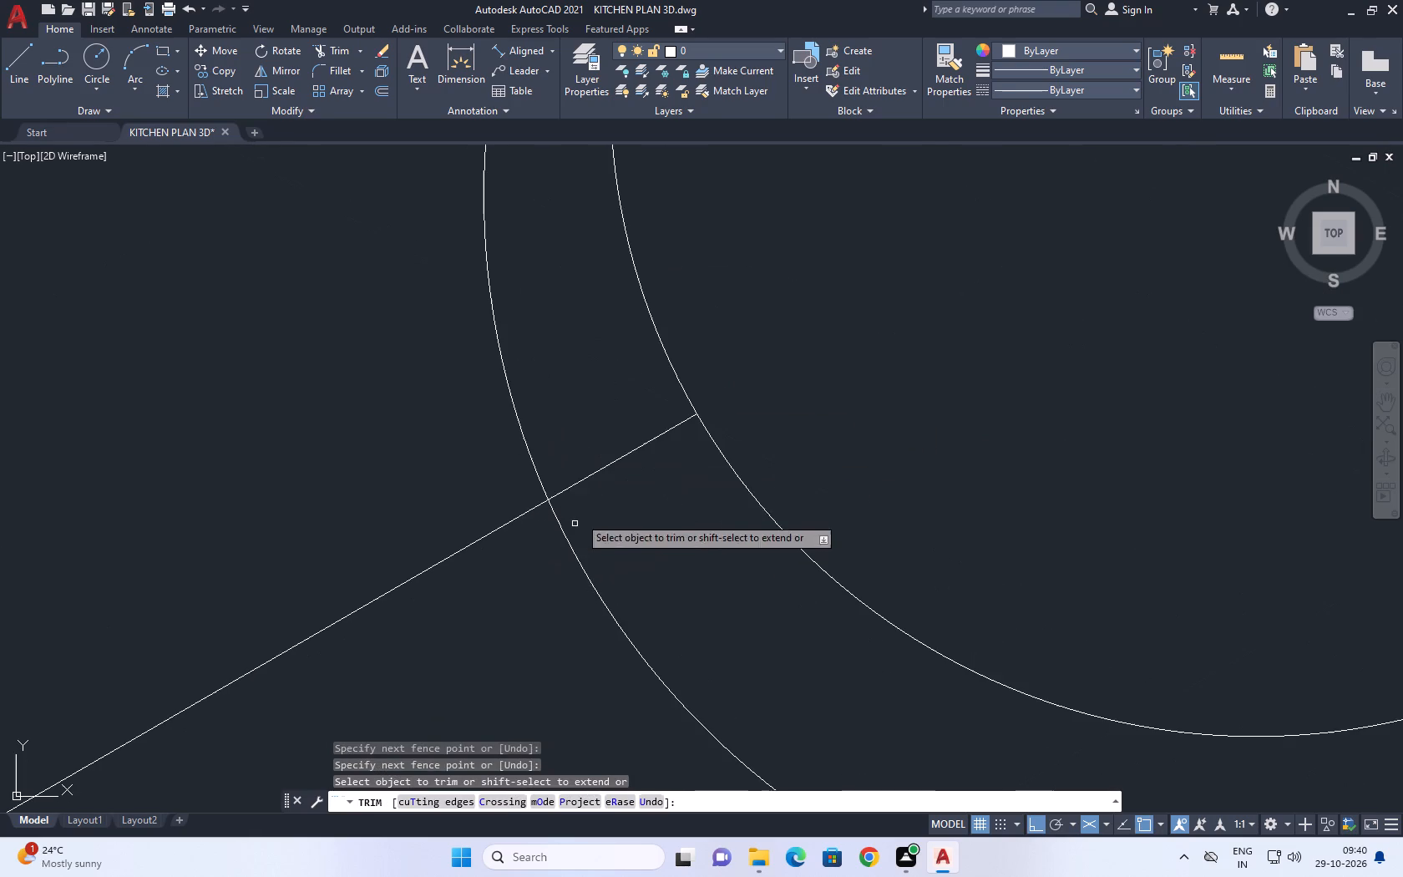
pyautogui.click(602, 501)
pyautogui.click(574, 432)
pyautogui.scroll(-3, 642, 469)
pyautogui.scroll(1, 941, 473)
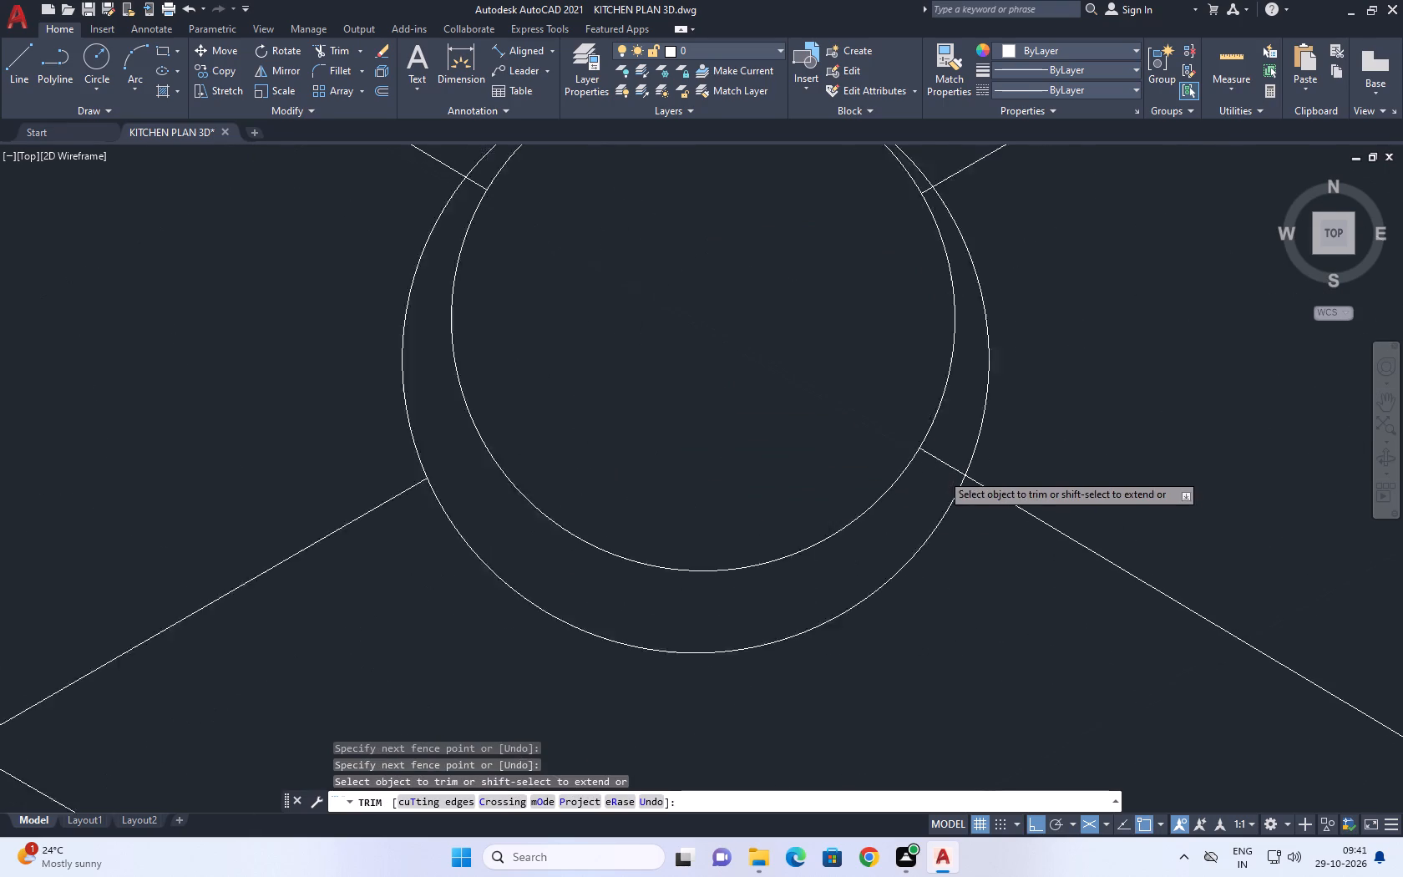
pyautogui.scroll(1, 941, 473)
pyautogui.click(956, 428)
pyautogui.click(905, 516)
pyautogui.scroll(-3, 904, 419)
# Trim the ends of the two rear-side crossing lines between the rear panel's inner and outer circles.
pyautogui.scroll(3, 926, 326)
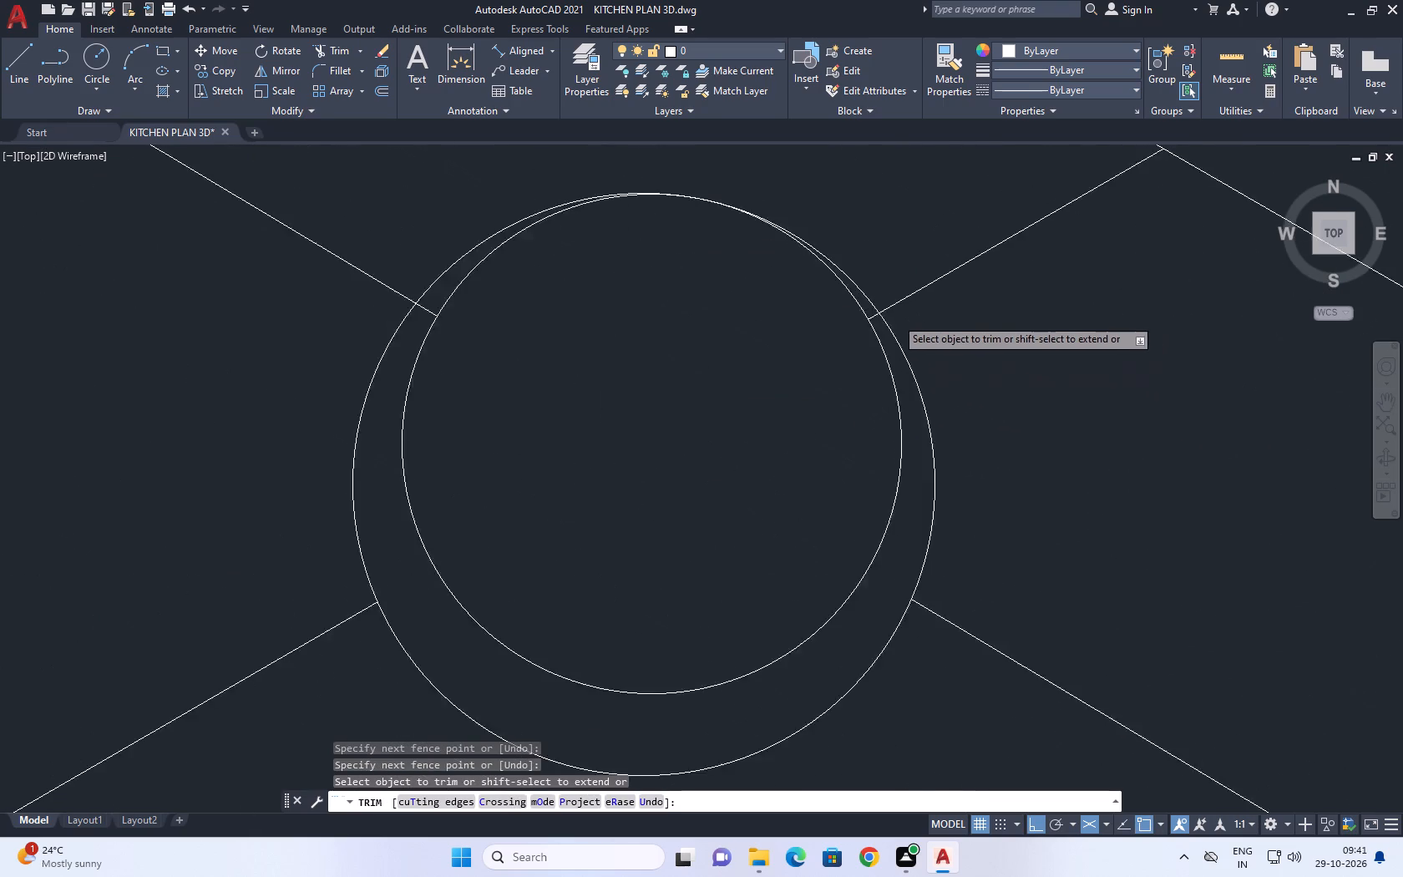
pyautogui.scroll(3, 861, 306)
pyautogui.click(849, 304)
pyautogui.click(929, 469)
pyautogui.scroll(-3, 701, 302)
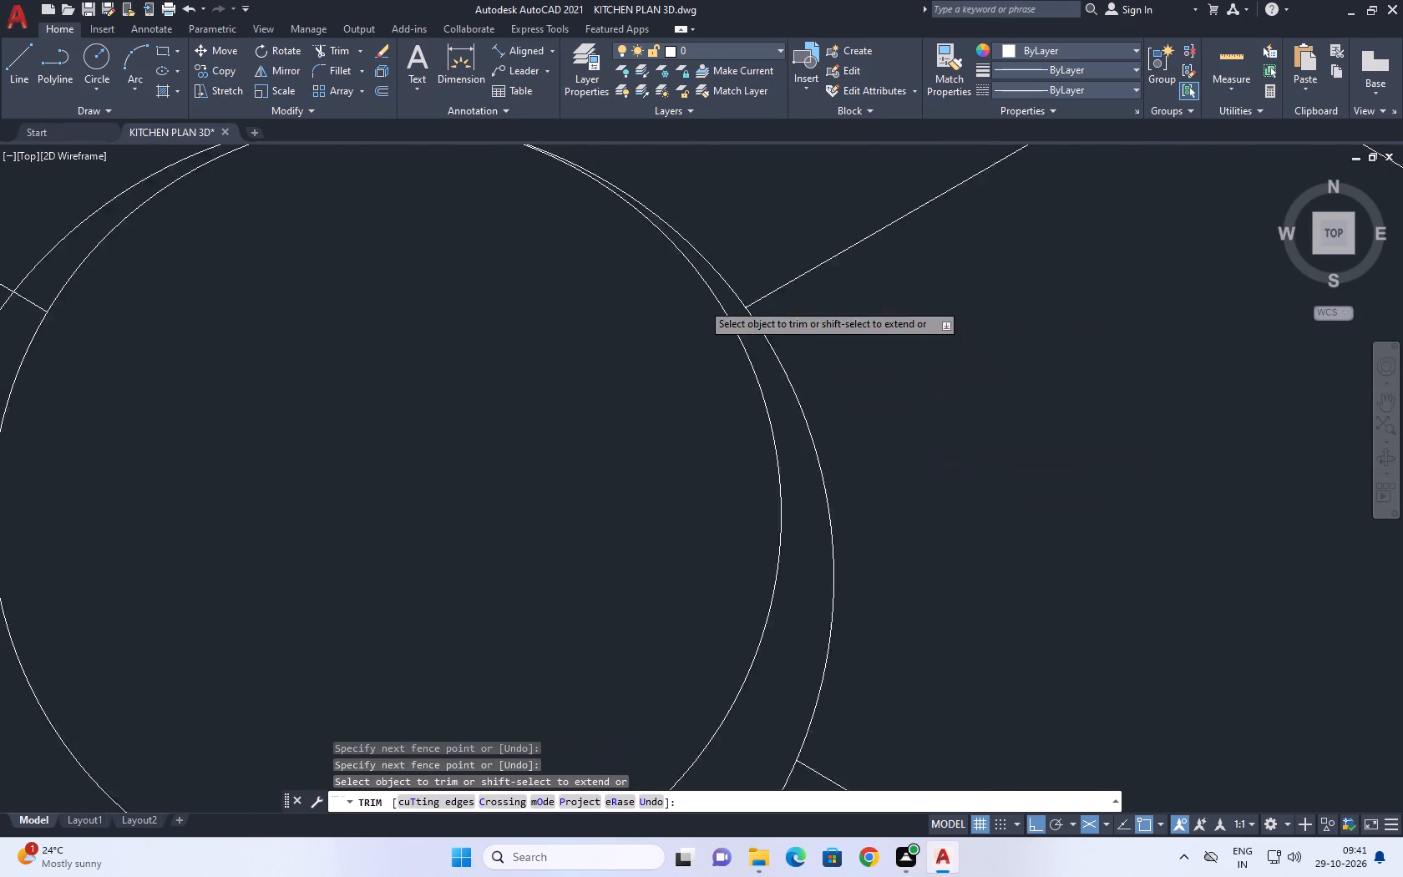
pyautogui.scroll(-2, 701, 302)
pyautogui.scroll(3, 437, 316)
pyautogui.click(455, 247)
pyautogui.click(398, 332)
pyautogui.rightClick(570, 298)
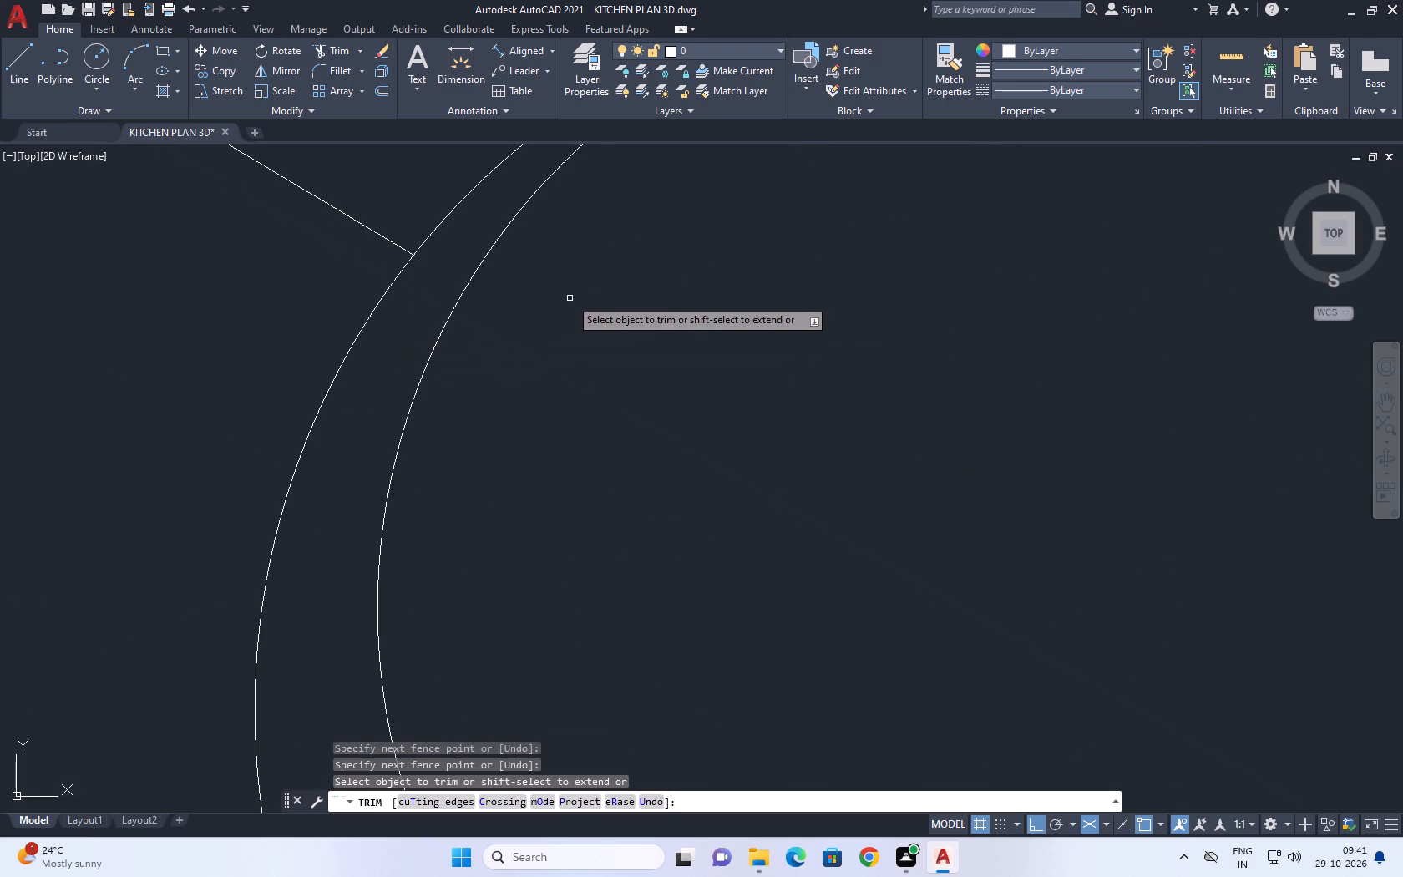
pyautogui.click(624, 354)
pyautogui.click(628, 342)
pyautogui.scroll(-5, 664, 390)
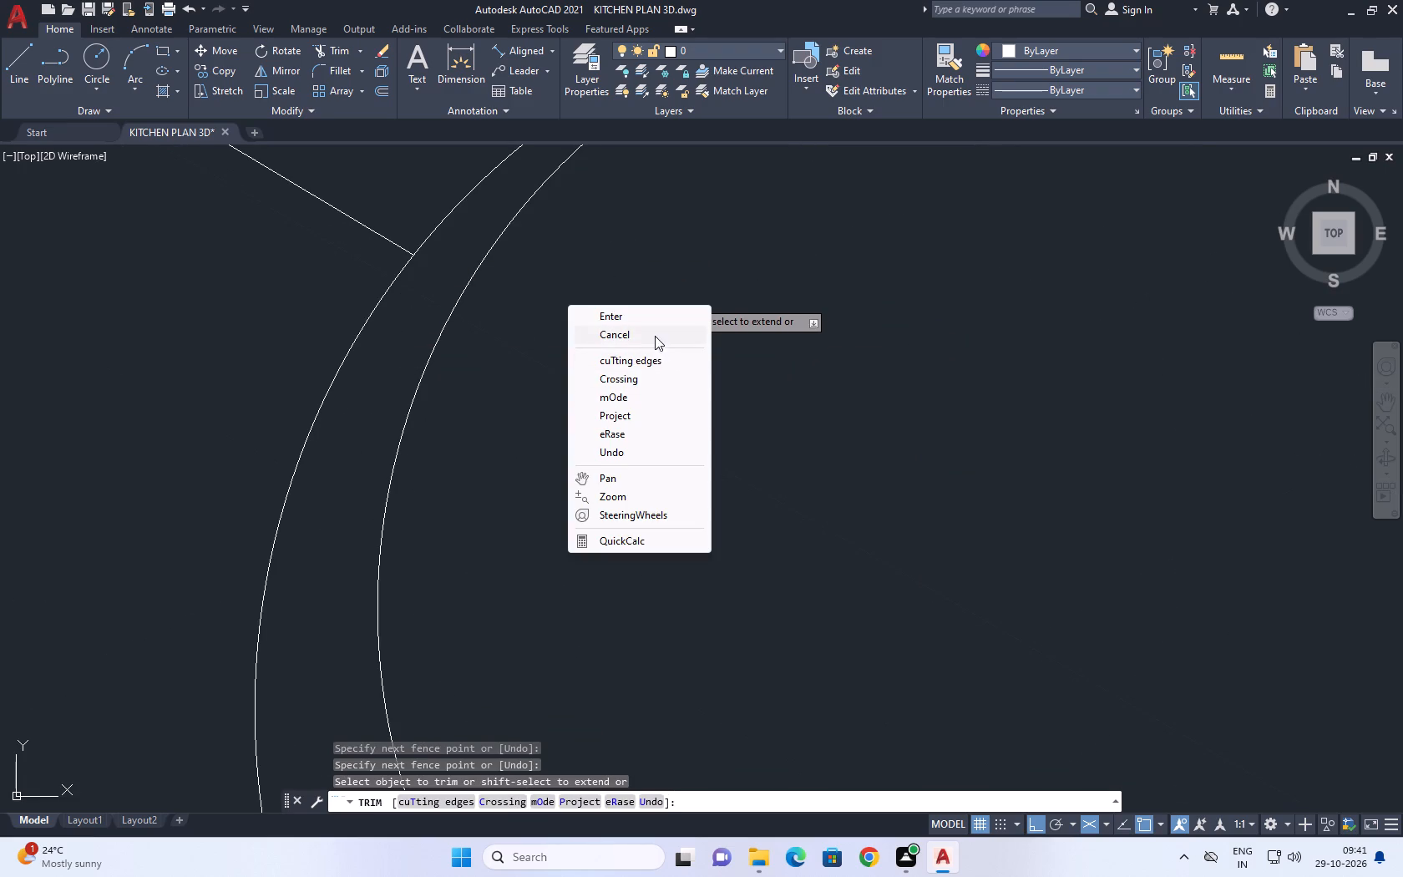
pyautogui.click(655, 336)
pyautogui.scroll(-6, 704, 342)
pyautogui.moveTo(666, 337); pyautogui.dragTo(677, 352, button='middle')
pyautogui.scroll(-1, 692, 369)
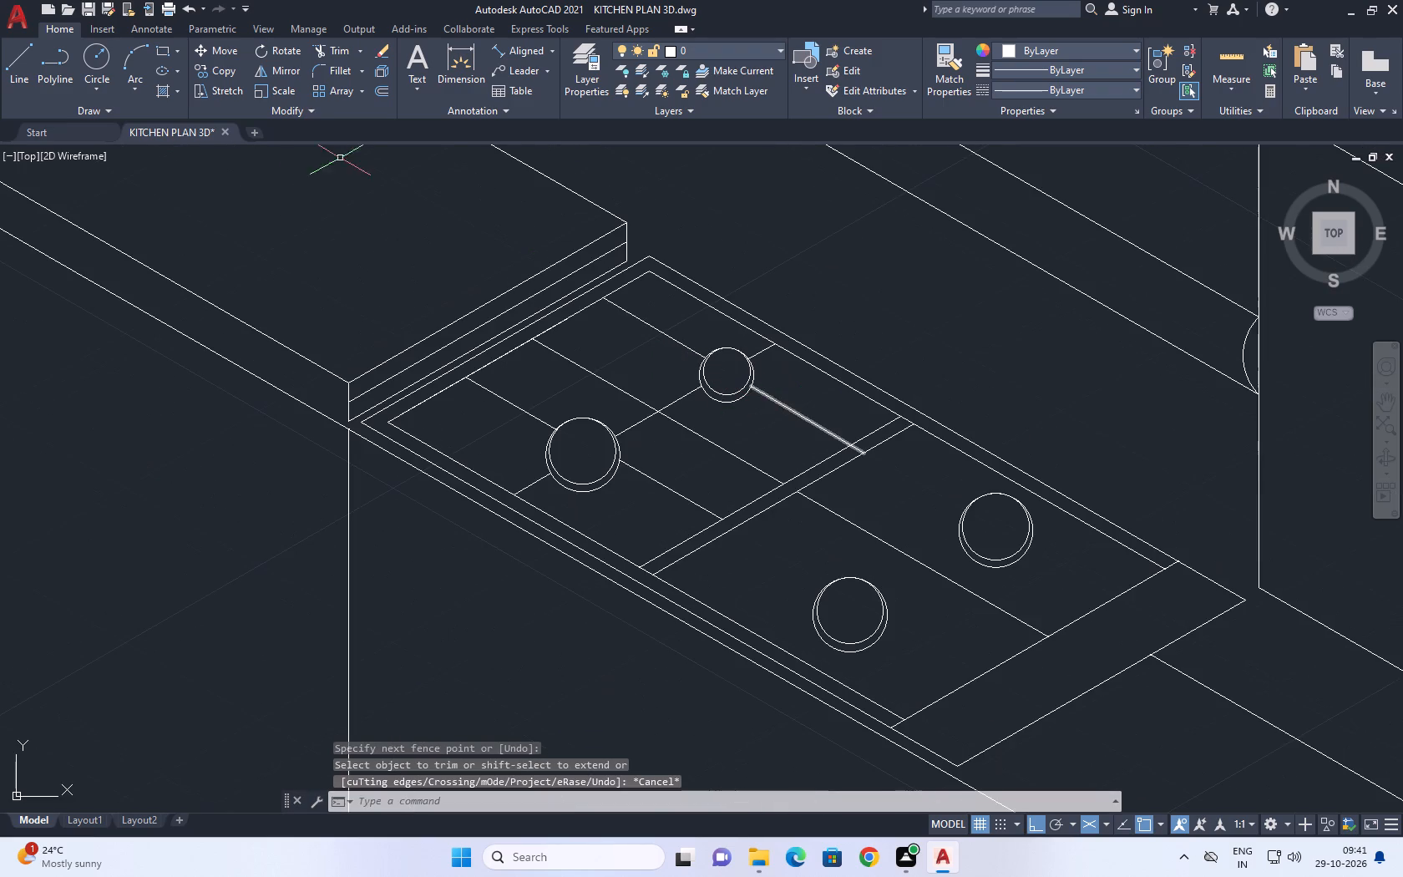
# Trim the end of the rear panel's long crossing line that overhangs the border with the neighbouring section.
pyautogui.click(334, 51)
pyautogui.scroll(2, 868, 426)
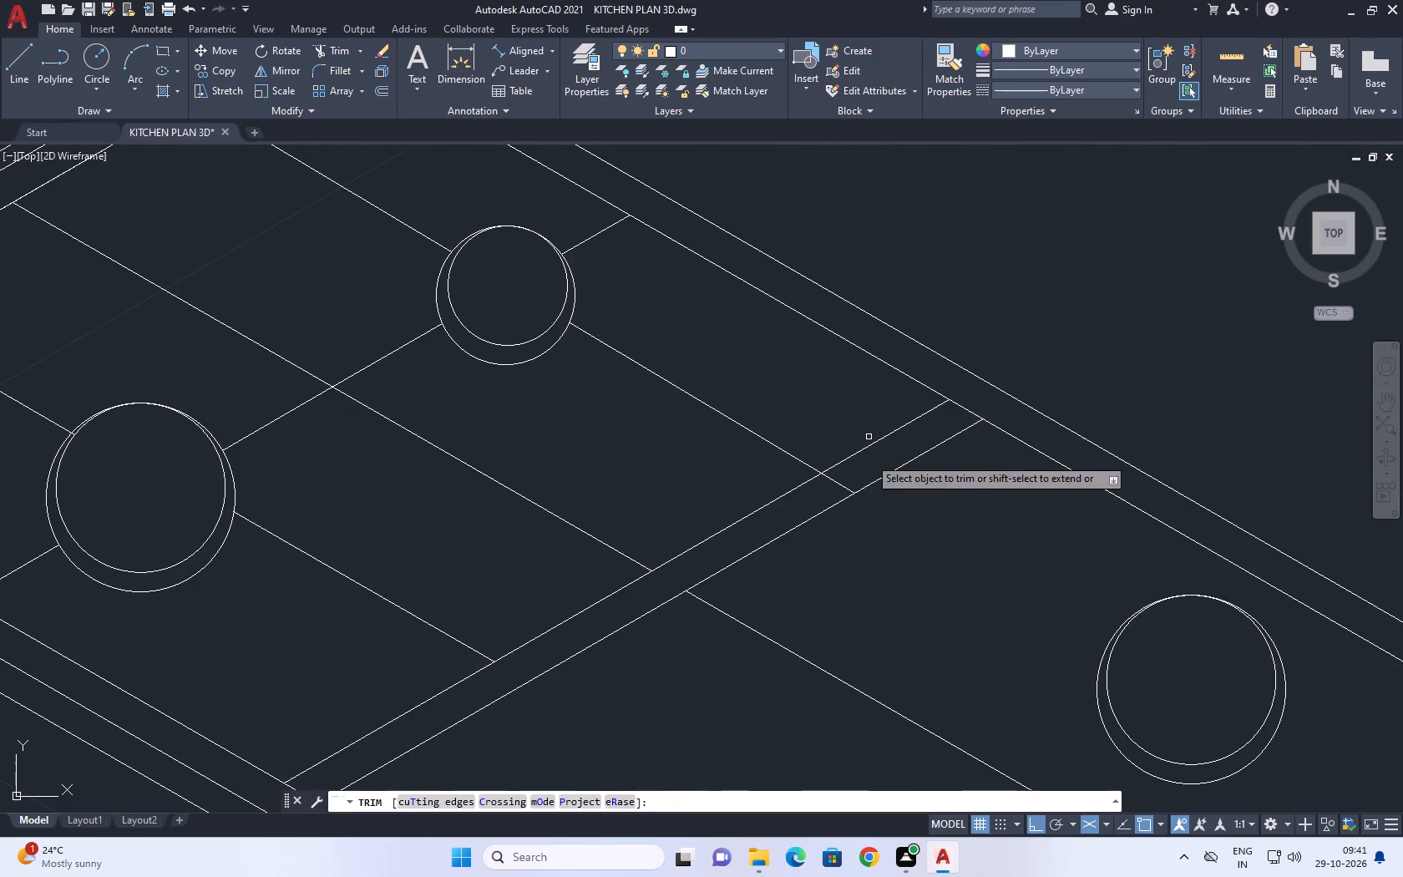
pyautogui.click(859, 472)
pyautogui.click(792, 495)
pyautogui.rightClick(804, 359)
pyautogui.click(860, 386)
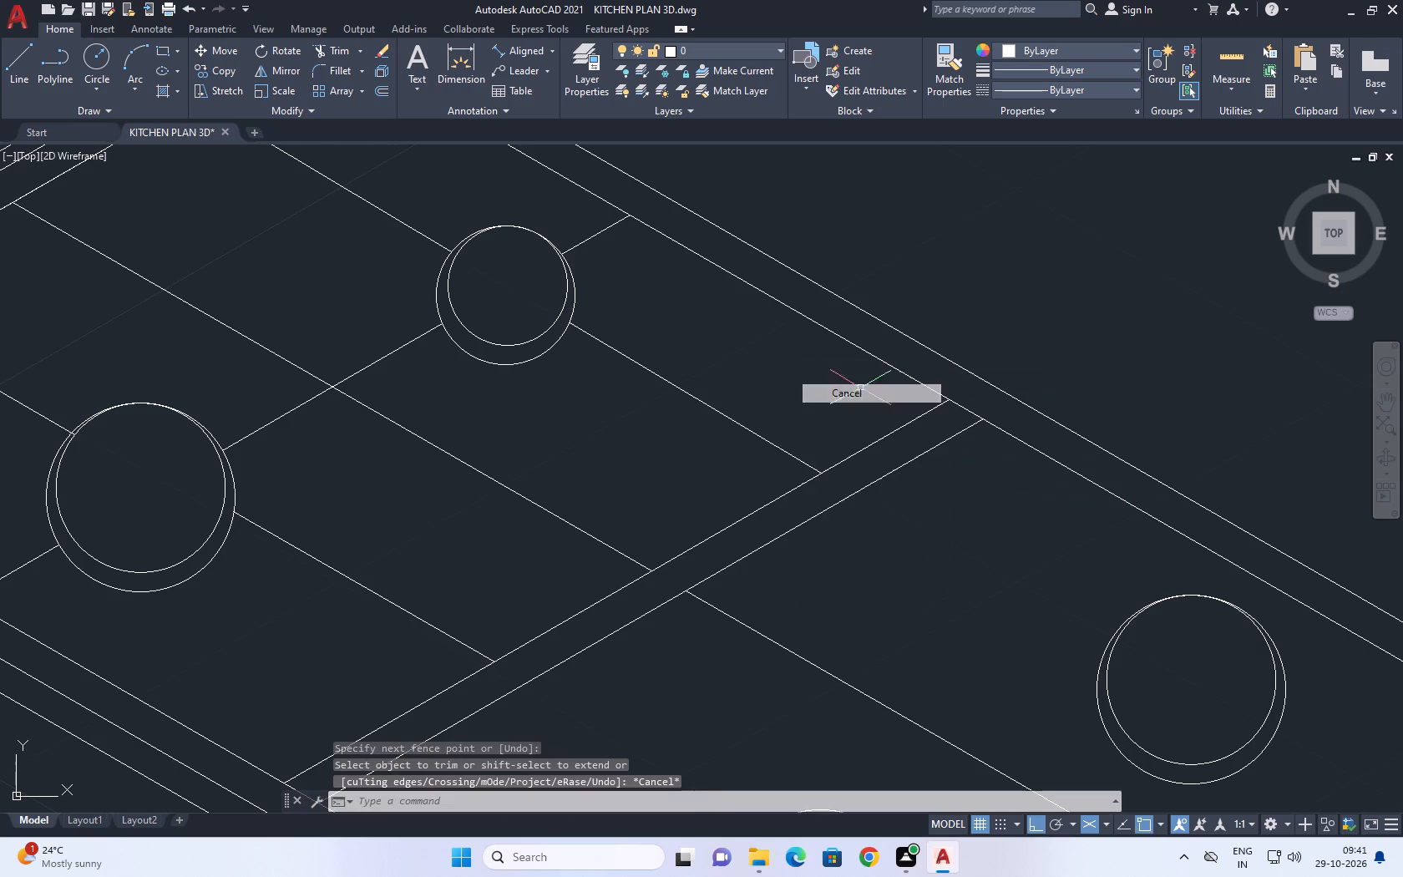
# Copy the four line segments around the rear panel's circle pair to the neighbouring section's rear pair, from inner circle centre to inner circle centre.
pyautogui.scroll(-1, 746, 362)
pyautogui.moveTo(707, 347); pyautogui.dragTo(786, 431, button='middle')
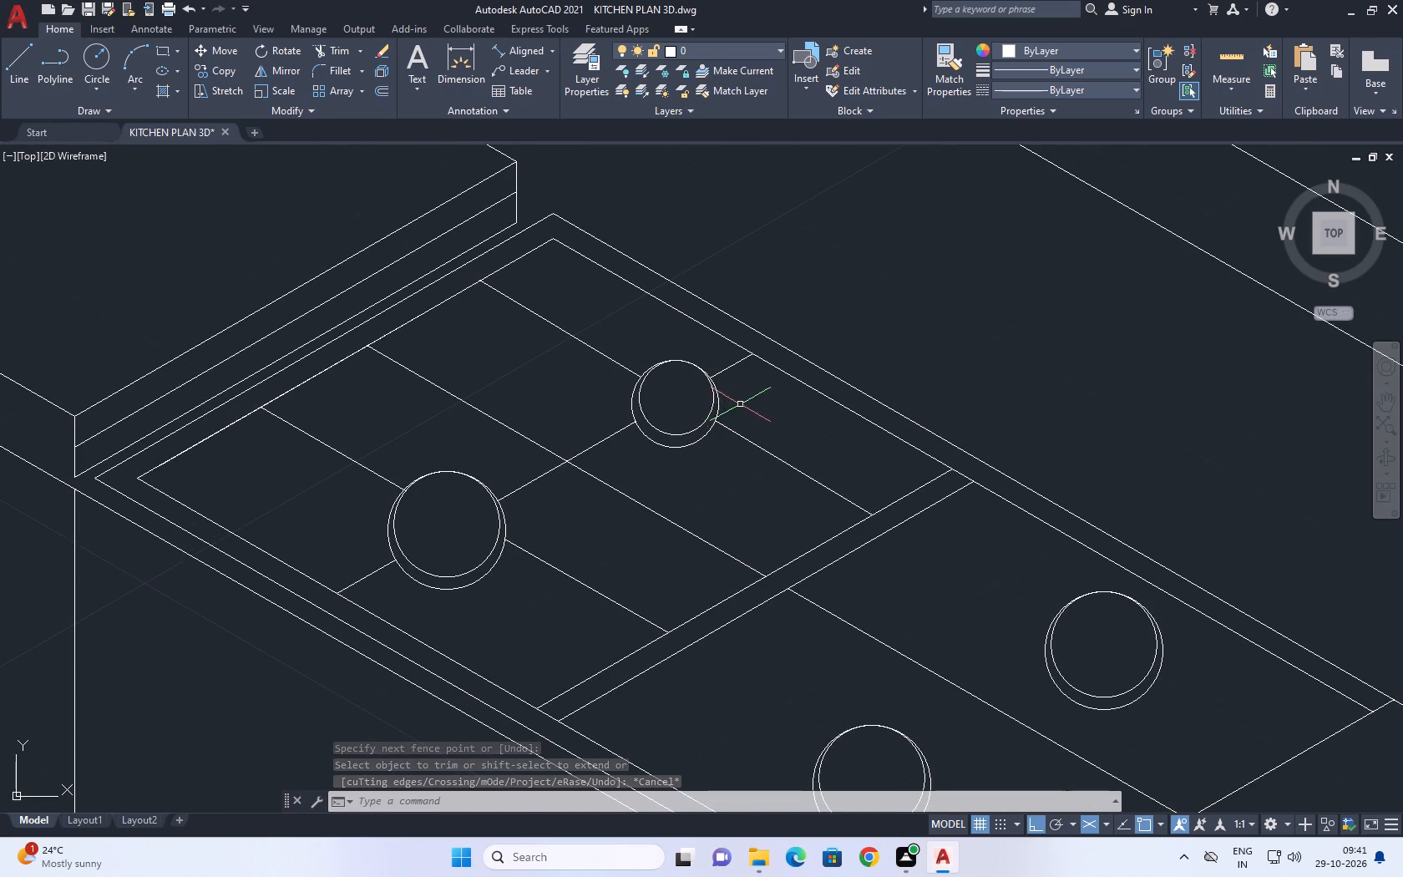
pyautogui.moveTo(894, 459); pyautogui.dragTo(743, 271, button='middle')
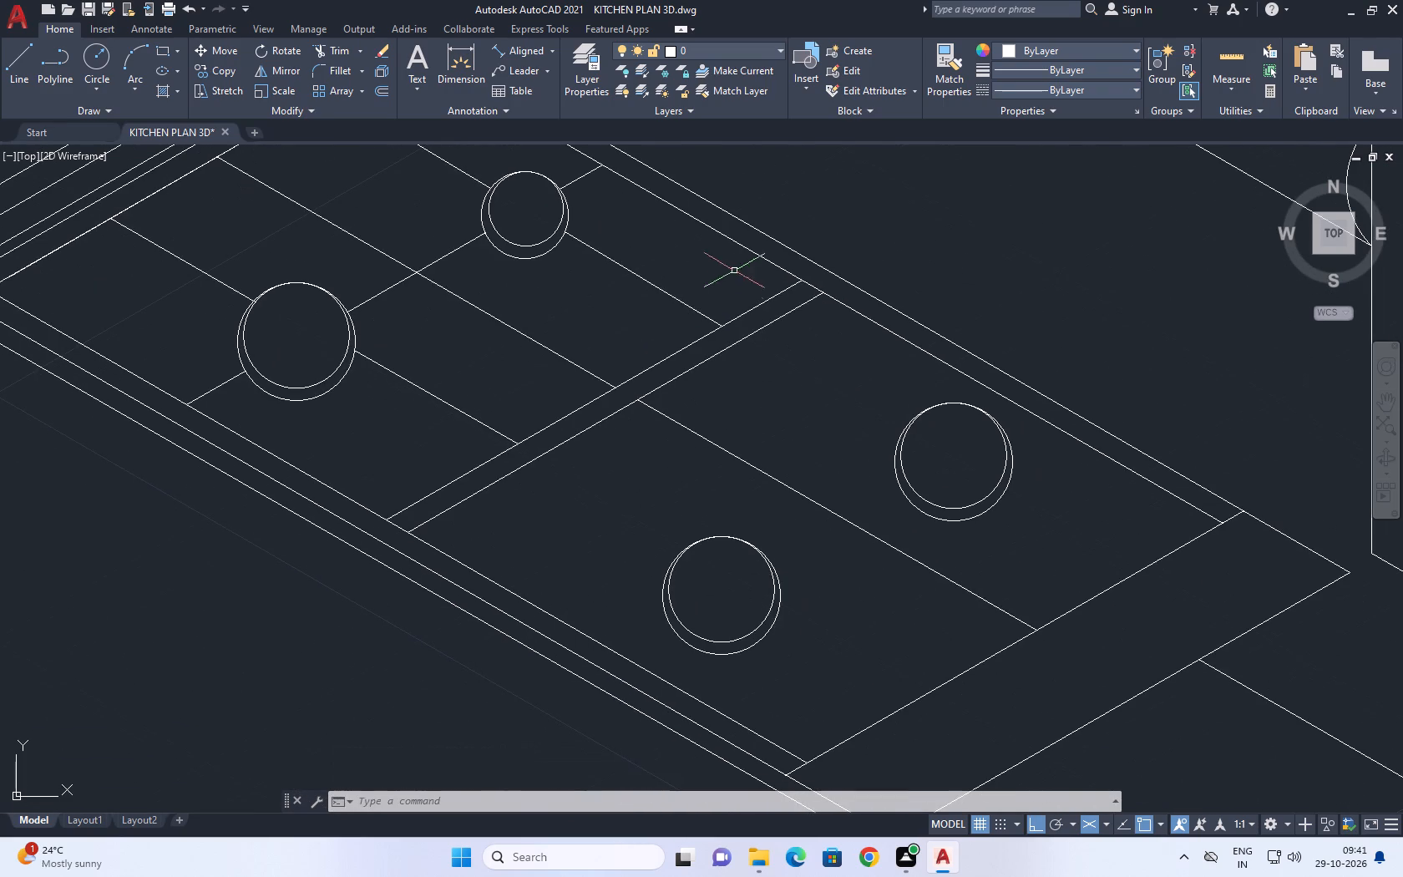
pyautogui.moveTo(617, 285); pyautogui.dragTo(638, 347, button='middle')
pyautogui.click(649, 324)
pyautogui.click(632, 357)
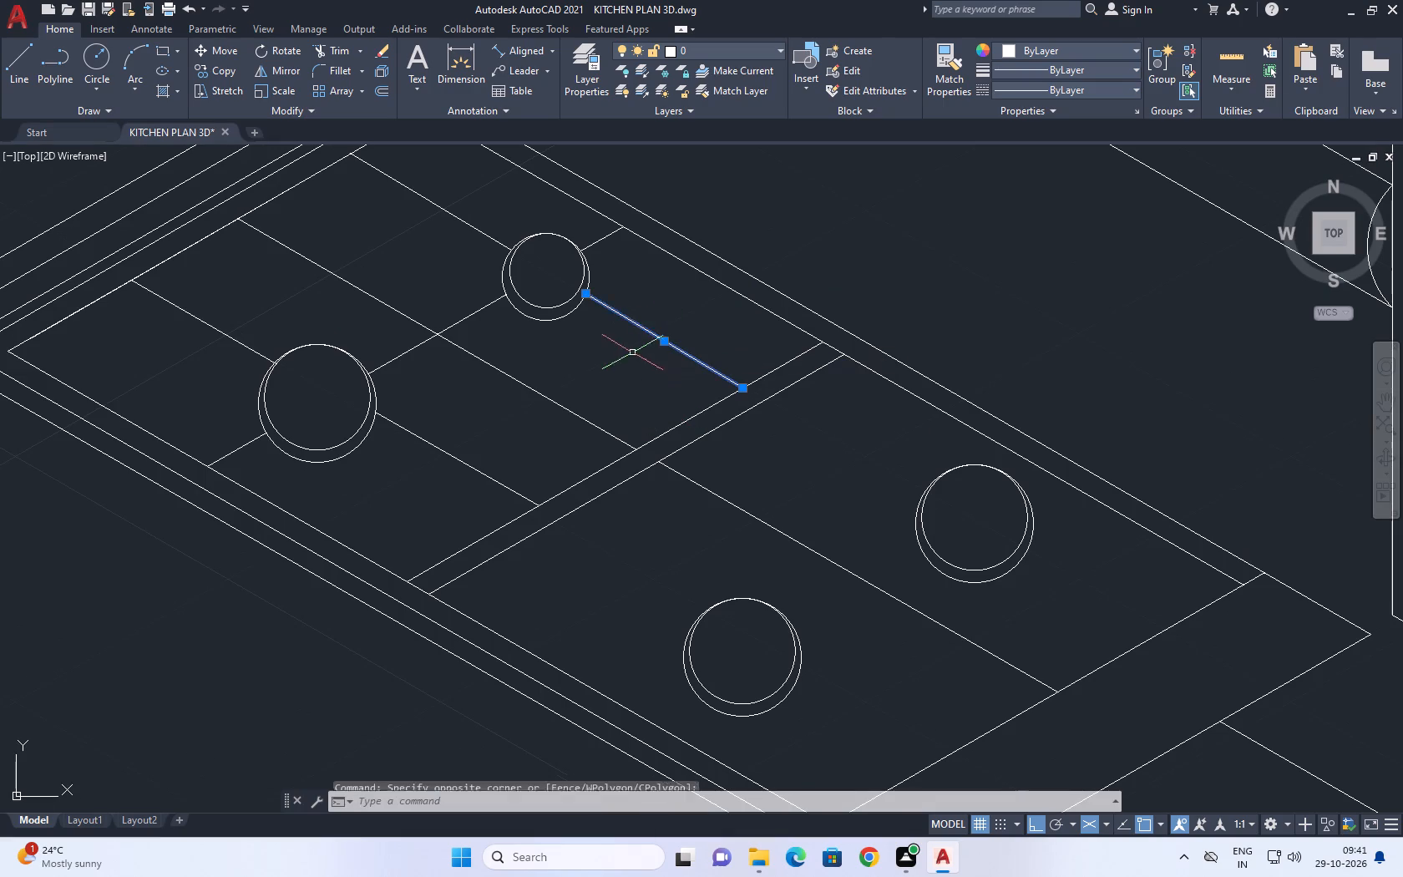
pyautogui.click(605, 236)
pyautogui.click(502, 332)
pyautogui.click(453, 302)
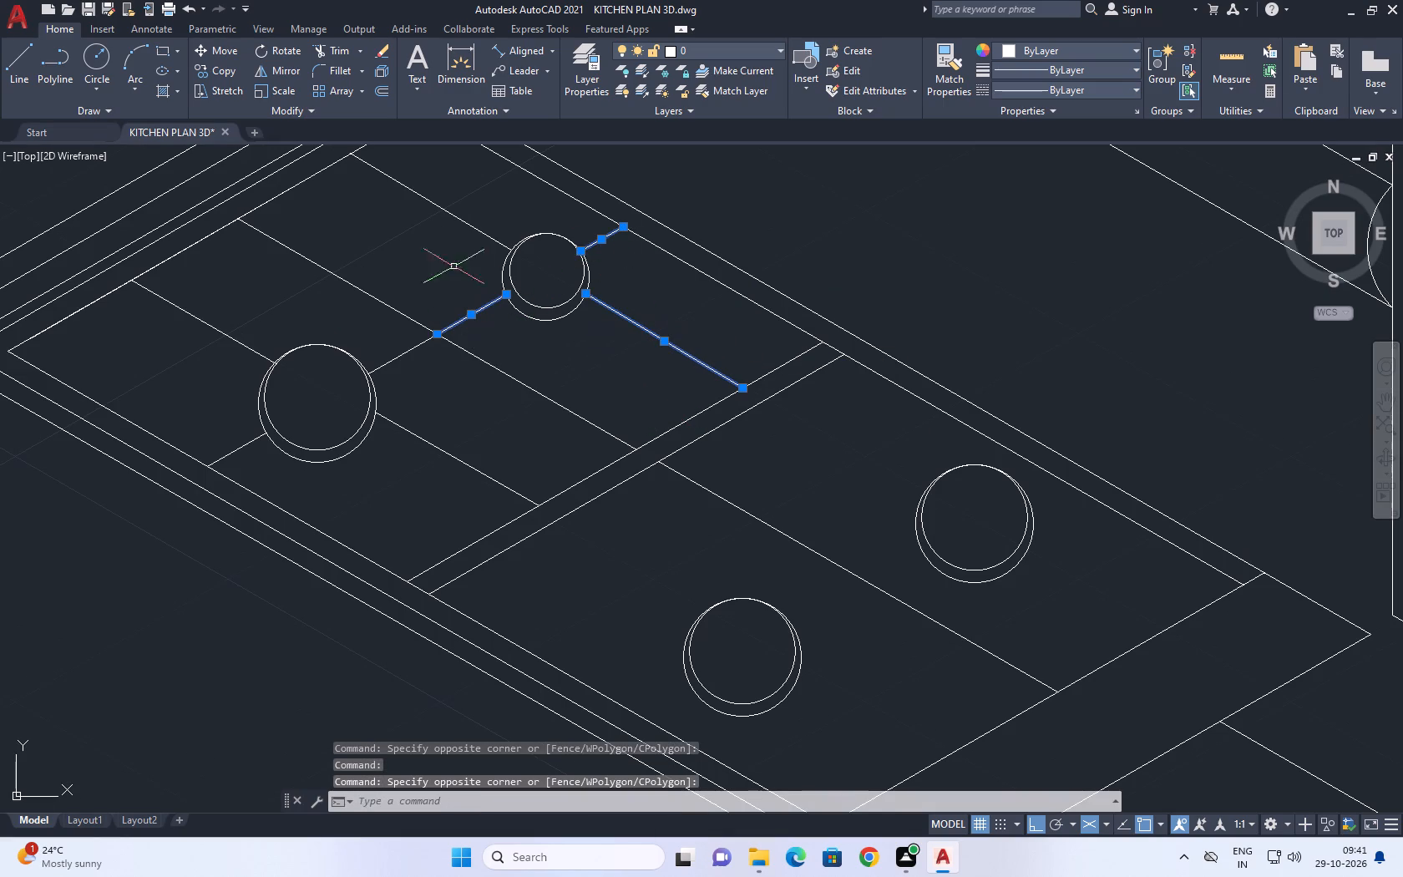
pyautogui.click(453, 220)
pyautogui.click(440, 200)
pyautogui.click(222, 68)
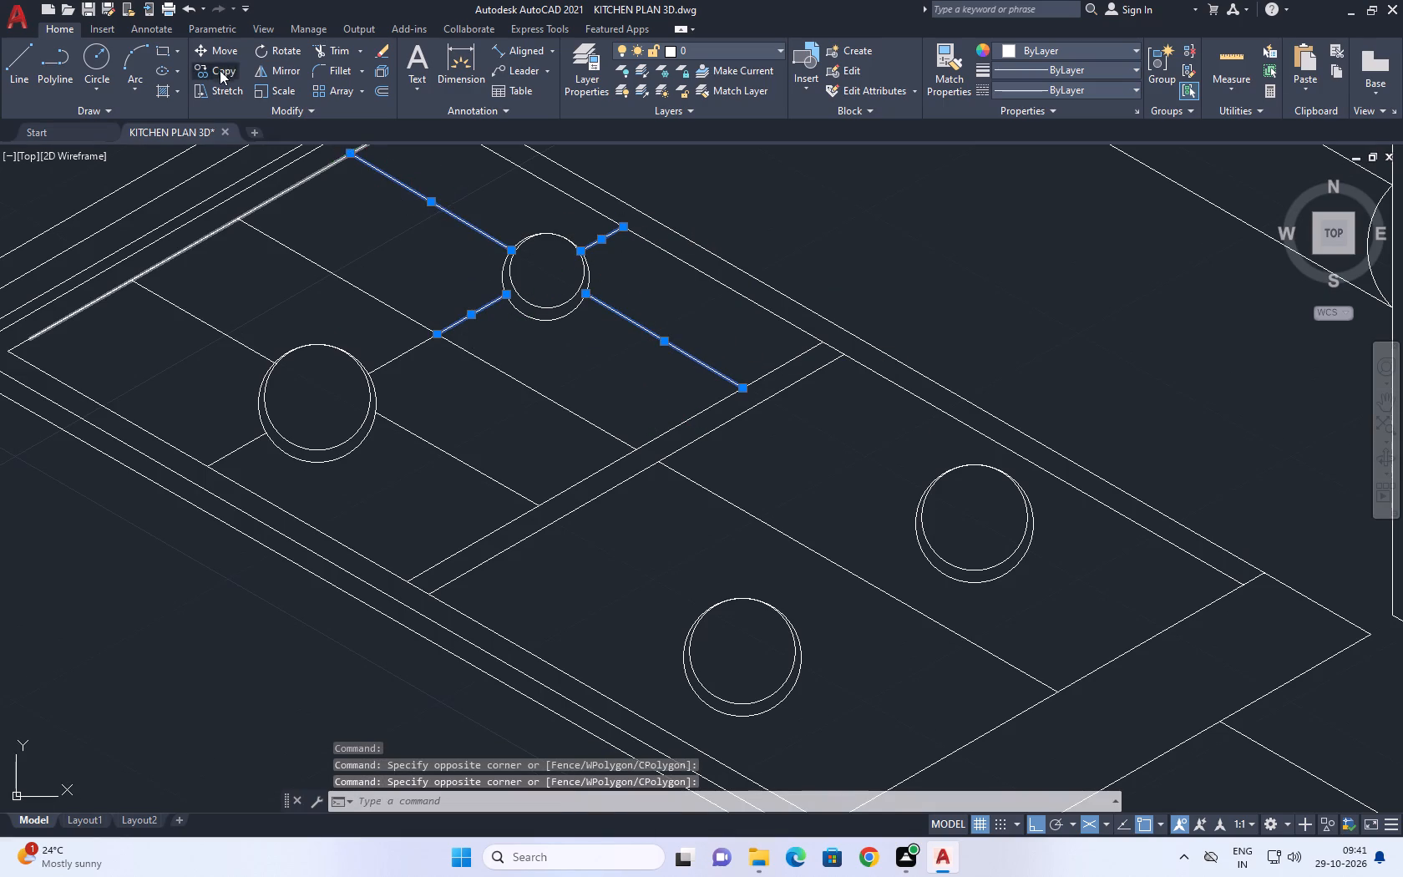
pyautogui.click(544, 269)
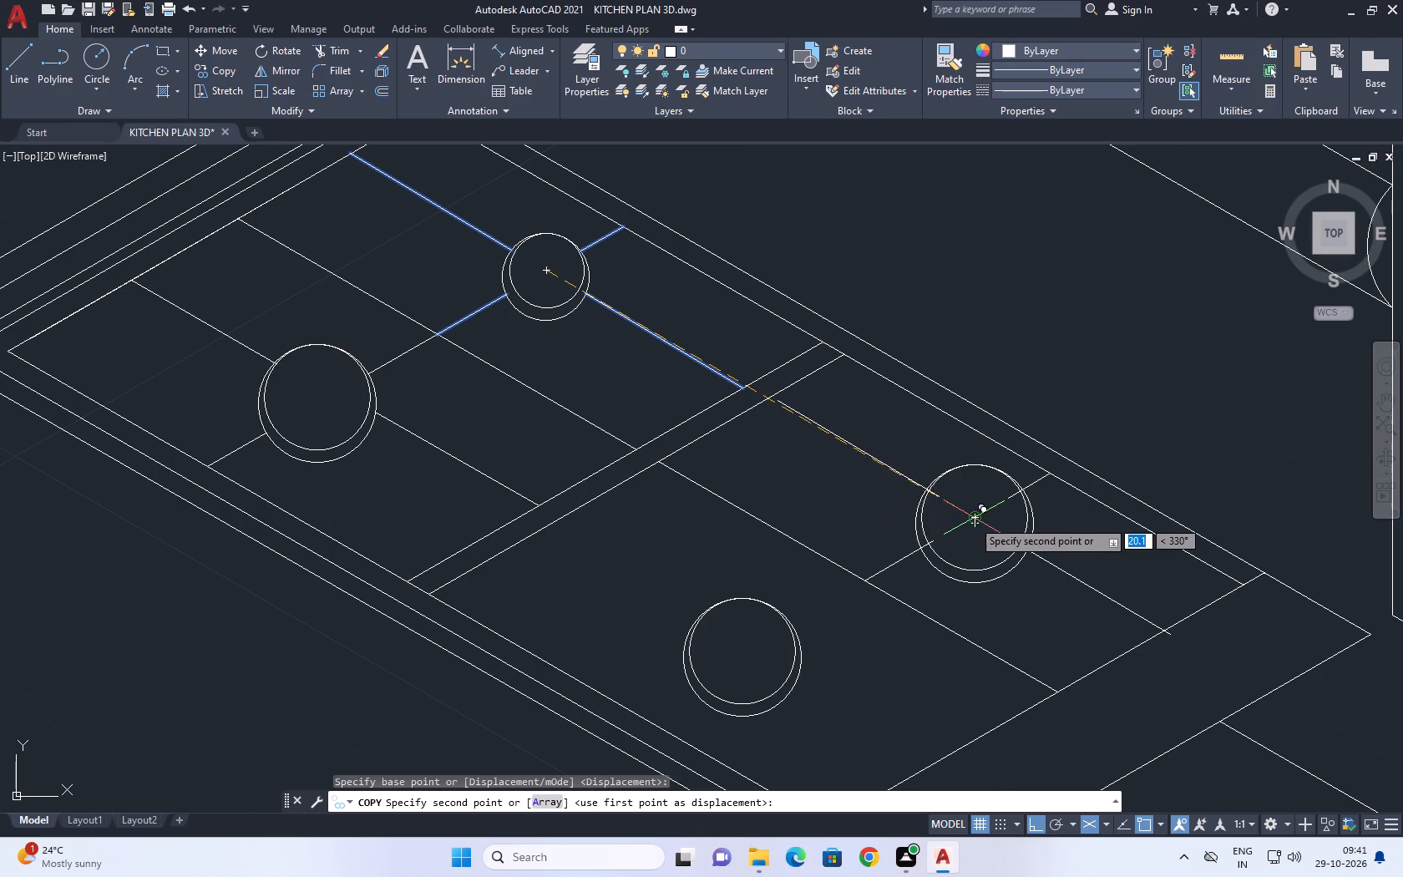
pyautogui.click(972, 520)
pyautogui.rightClick(914, 308)
pyautogui.moveTo(974, 330); pyautogui.dragTo(975, 316)
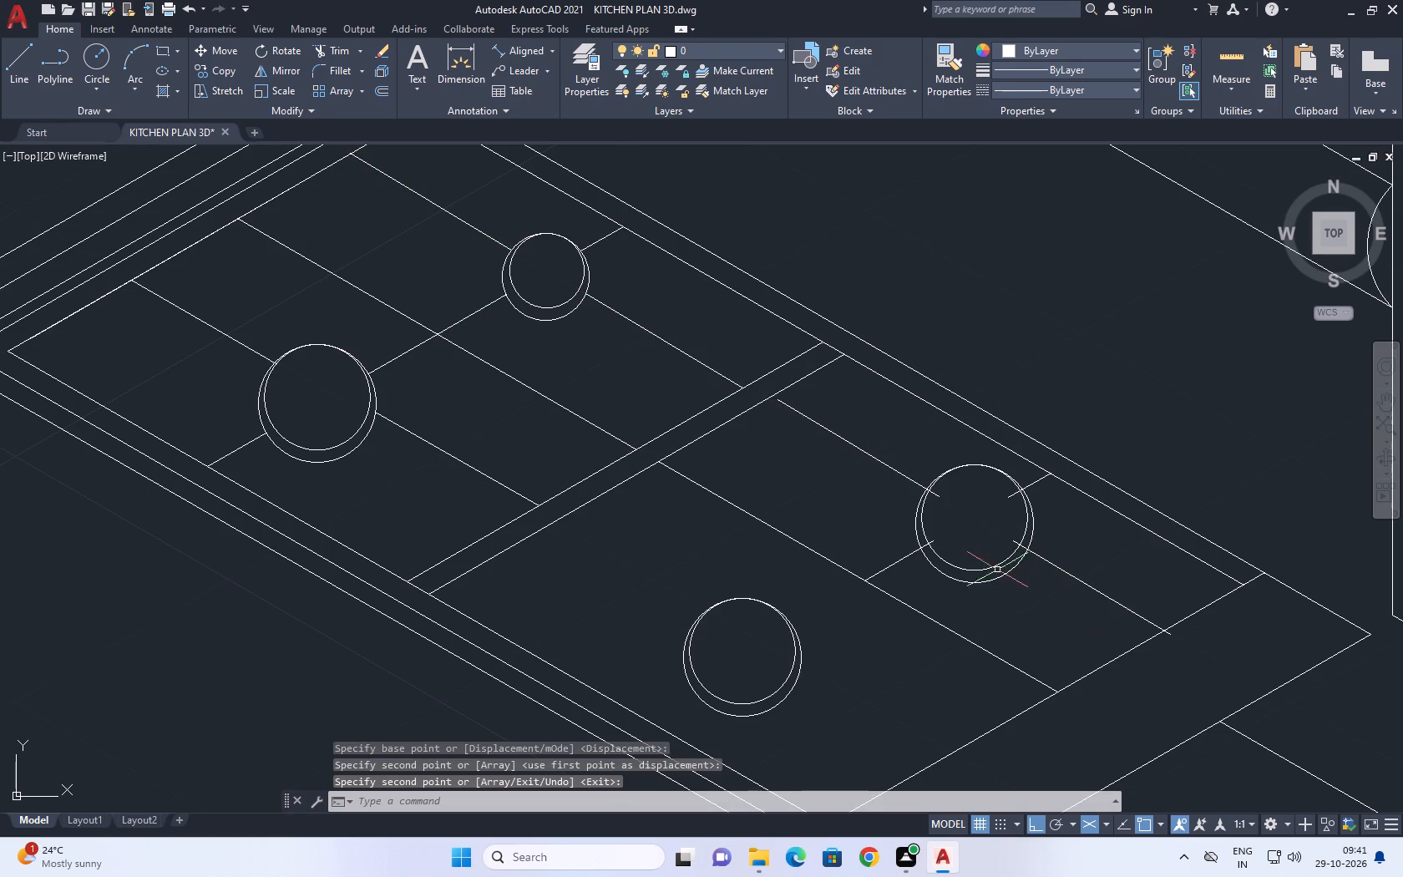
# Trim the parts of the copied lines that run inside the inner circle of the neighbouring section's rear pair.
pyautogui.click(327, 43)
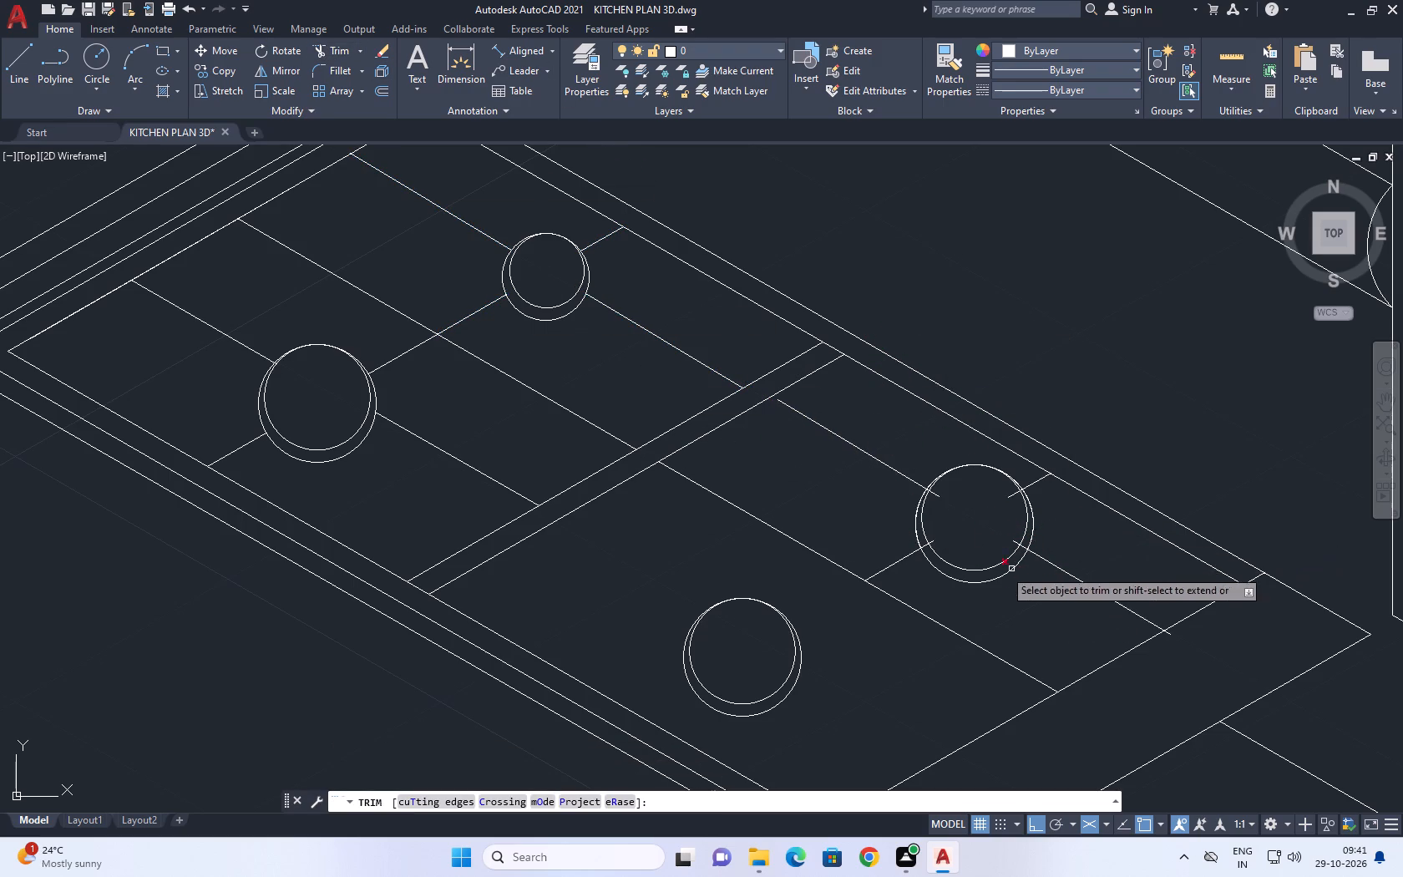
pyautogui.scroll(3, 931, 557)
pyautogui.moveTo(905, 530); pyautogui.dragTo(899, 520)
pyautogui.click(893, 500)
pyautogui.click(921, 494)
pyautogui.click(942, 506)
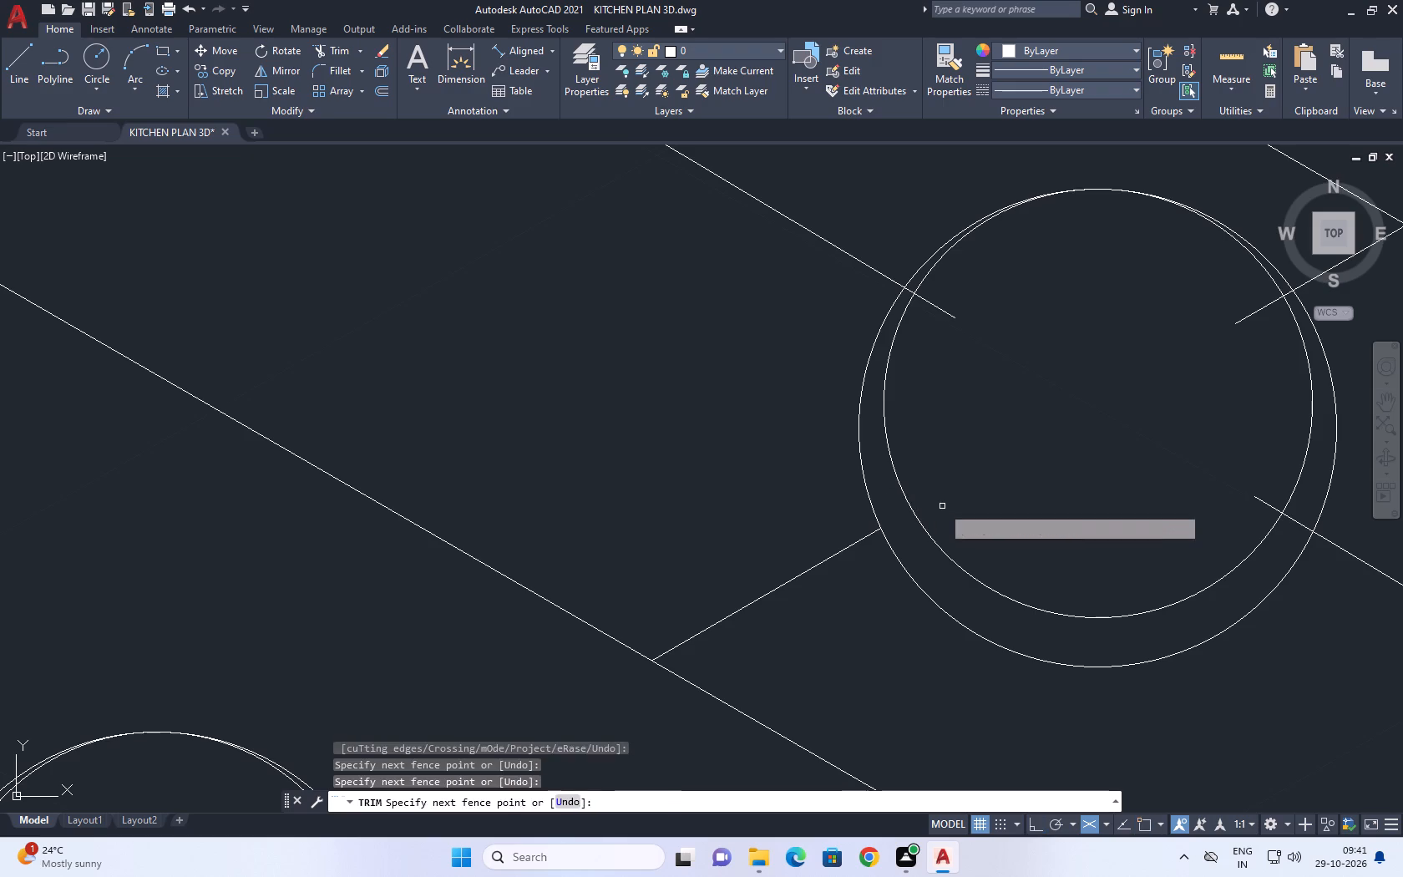
pyautogui.moveTo(1151, 407); pyautogui.dragTo(893, 550, button='middle')
pyautogui.moveTo(726, 409); pyautogui.dragTo(708, 428)
pyautogui.click(669, 494)
pyautogui.click(701, 420)
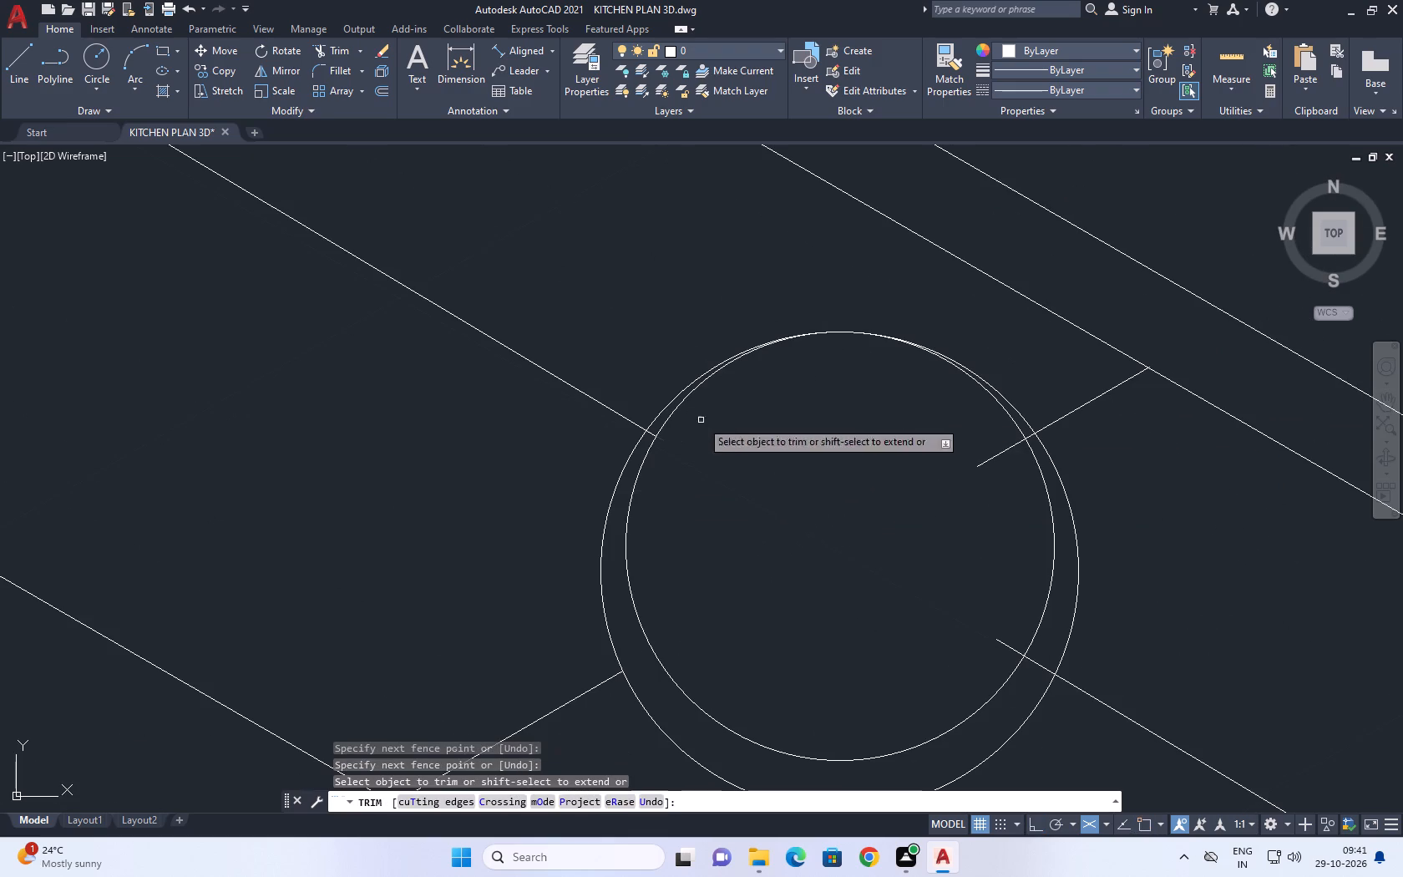
pyautogui.moveTo(1029, 493); pyautogui.dragTo(1025, 477)
pyautogui.click(1008, 446)
pyautogui.moveTo(997, 664); pyautogui.dragTo(1009, 644)
pyautogui.click(1015, 634)
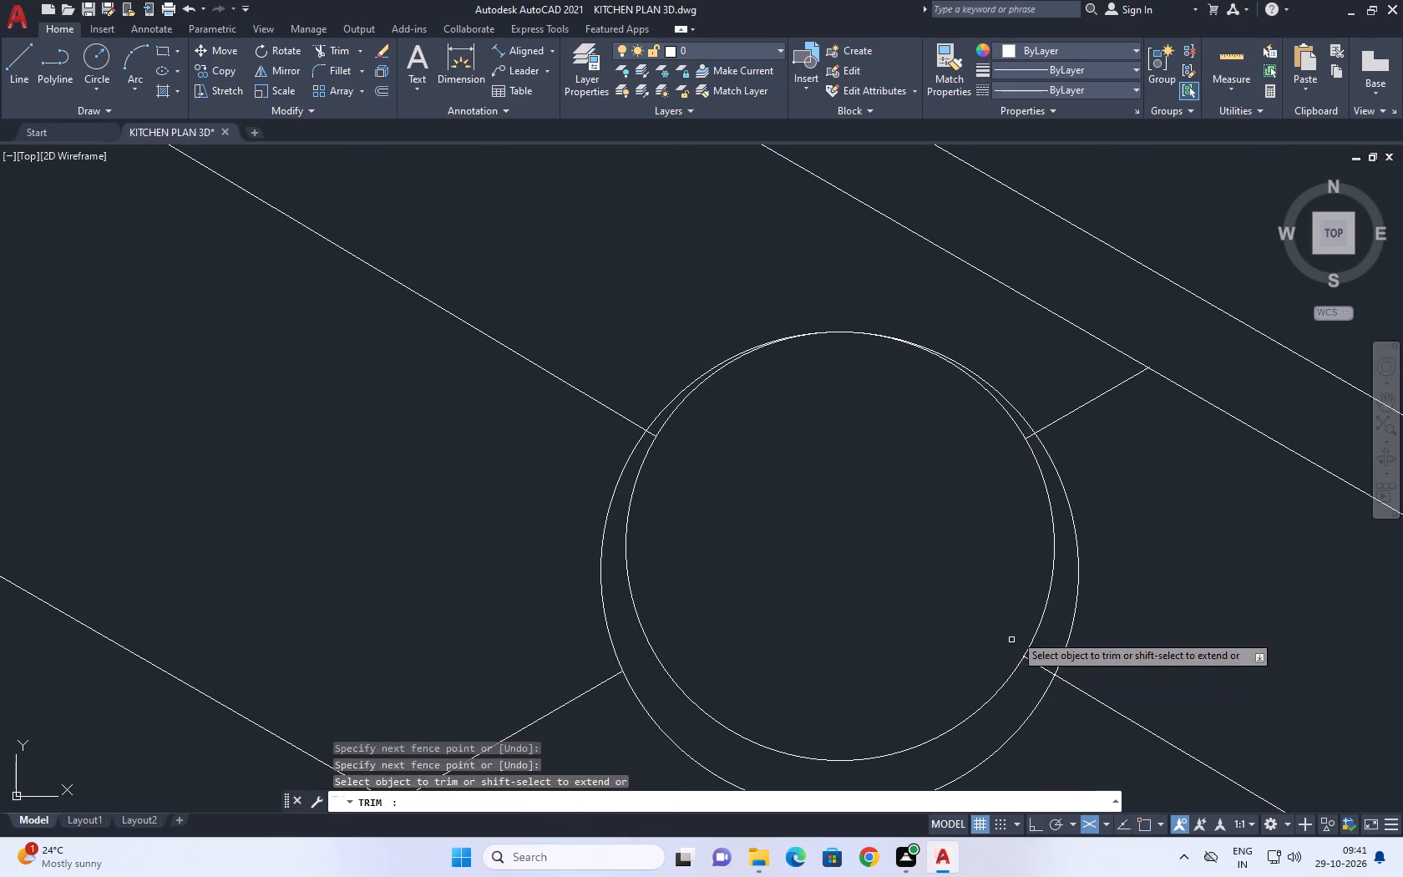
# Trim the remaining copied line ends between the inner and outer circles of the neighbouring section's rear pair.
pyautogui.click(955, 611)
pyautogui.click(1035, 675)
pyautogui.click(1047, 655)
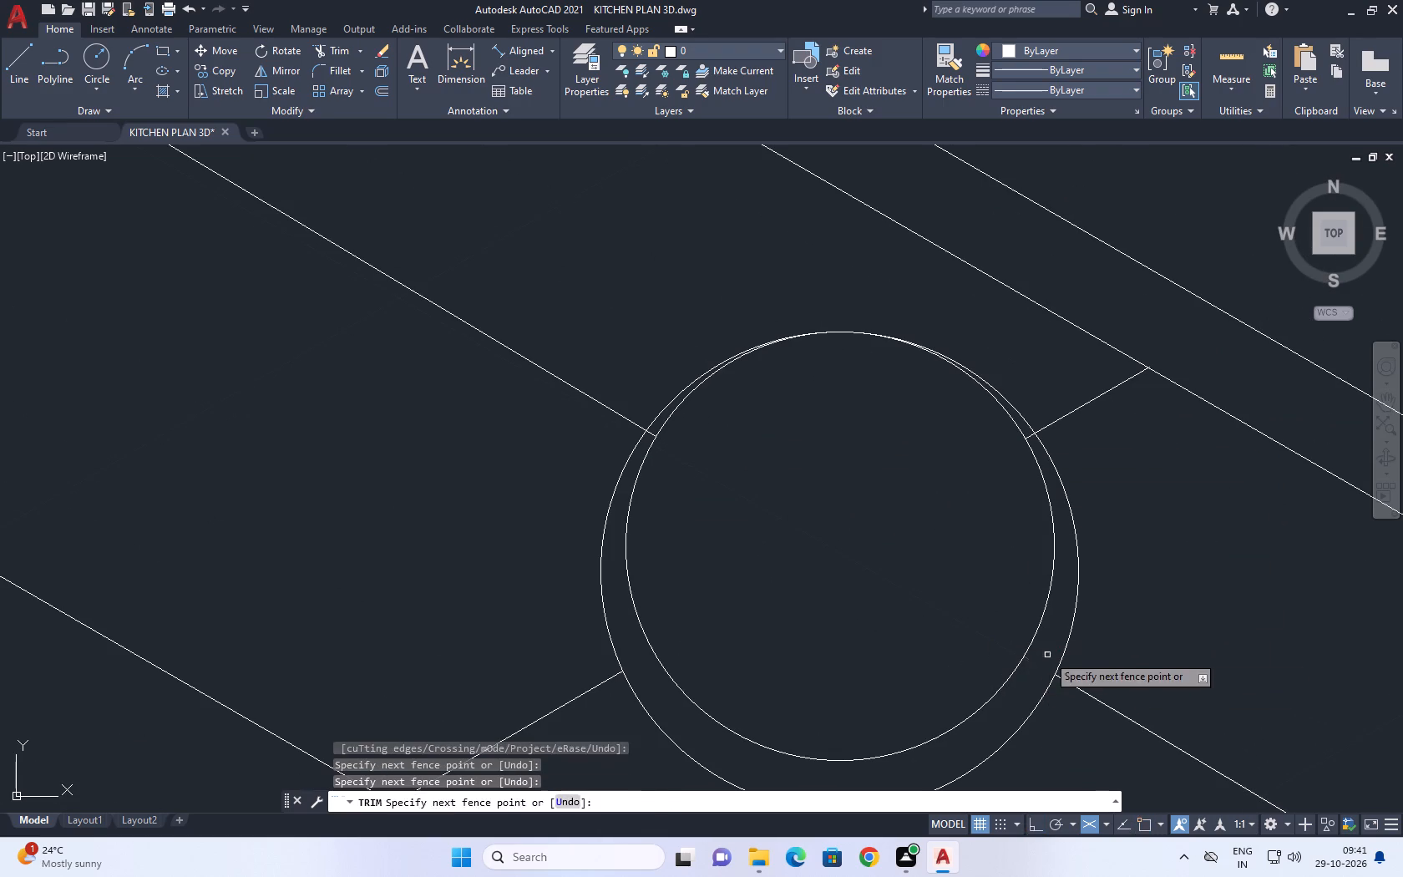
pyautogui.scroll(3, 1031, 436)
pyautogui.click(1031, 436)
pyautogui.click(1021, 424)
pyautogui.scroll(-6, 1037, 445)
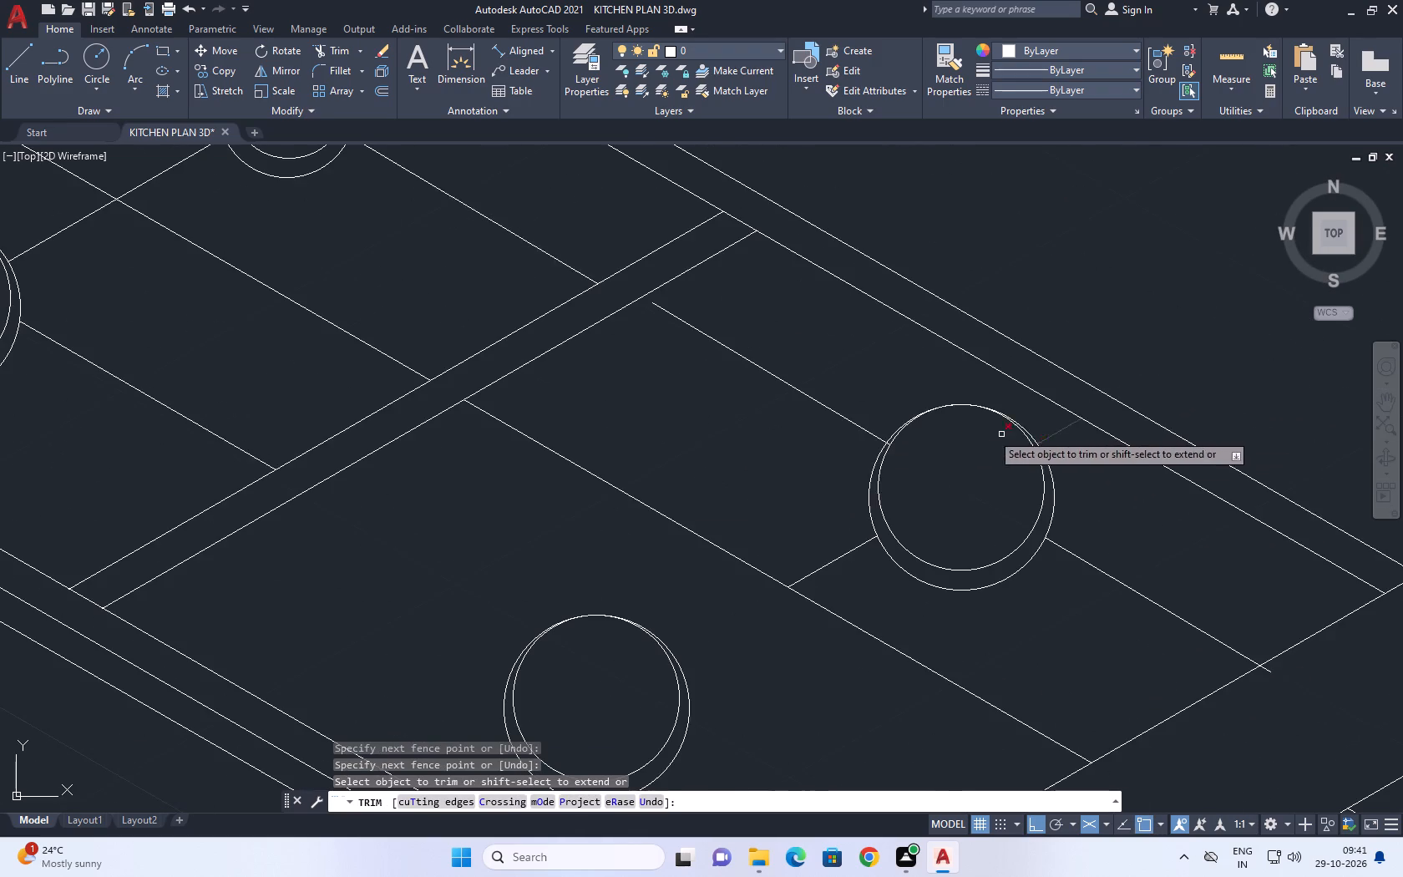
pyautogui.scroll(4, 865, 453)
pyautogui.scroll(2, 949, 437)
pyautogui.click(936, 368)
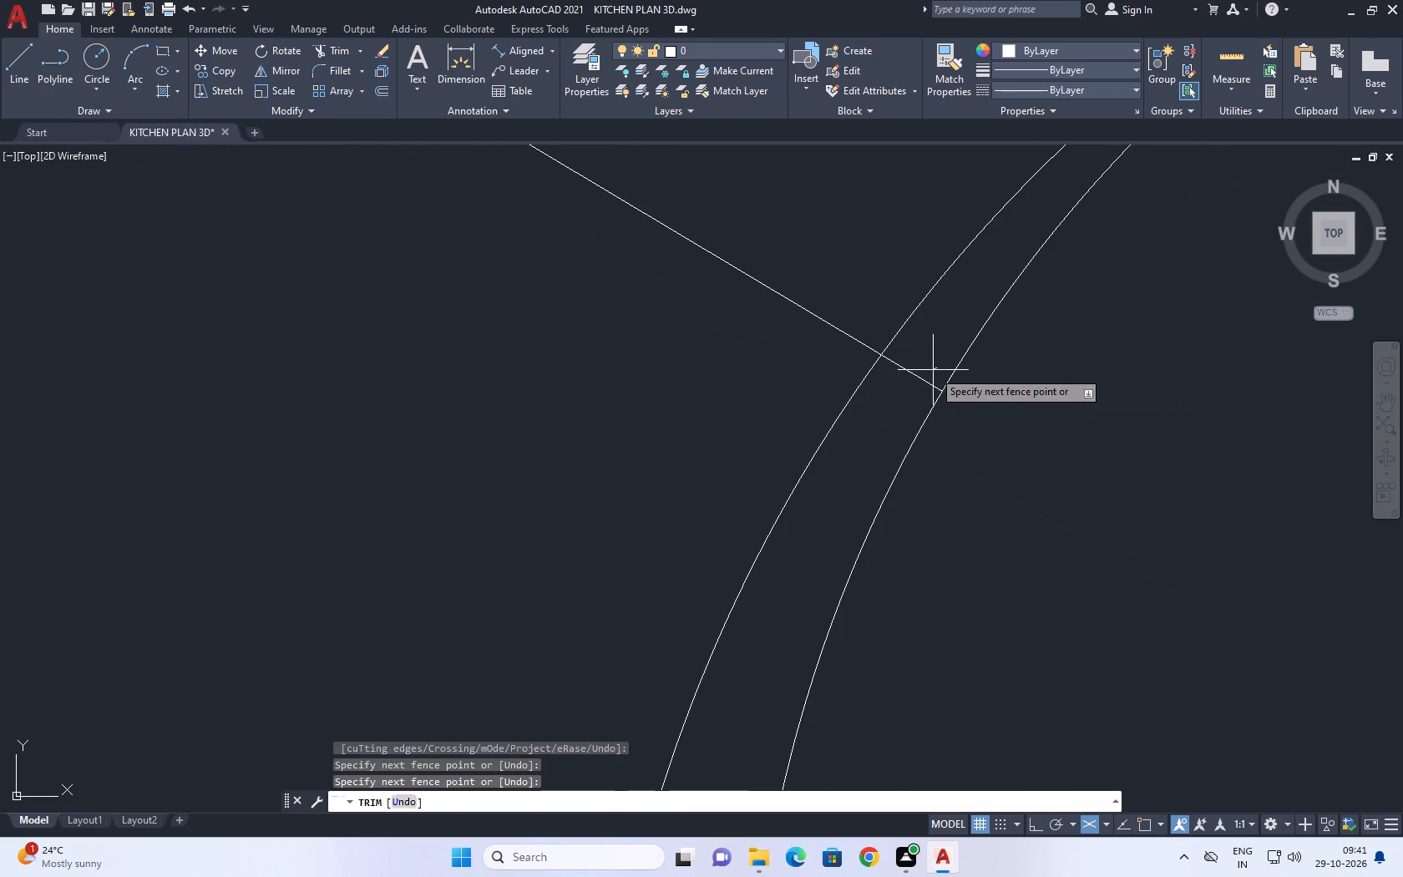
pyautogui.click(899, 397)
pyautogui.moveTo(952, 450); pyautogui.dragTo(960, 463, button='right')
pyautogui.click(1000, 494)
# Stretch the free end of the long copied line to meet the neighbouring section's border along the dividing strip.
pyautogui.scroll(-6, 974, 502)
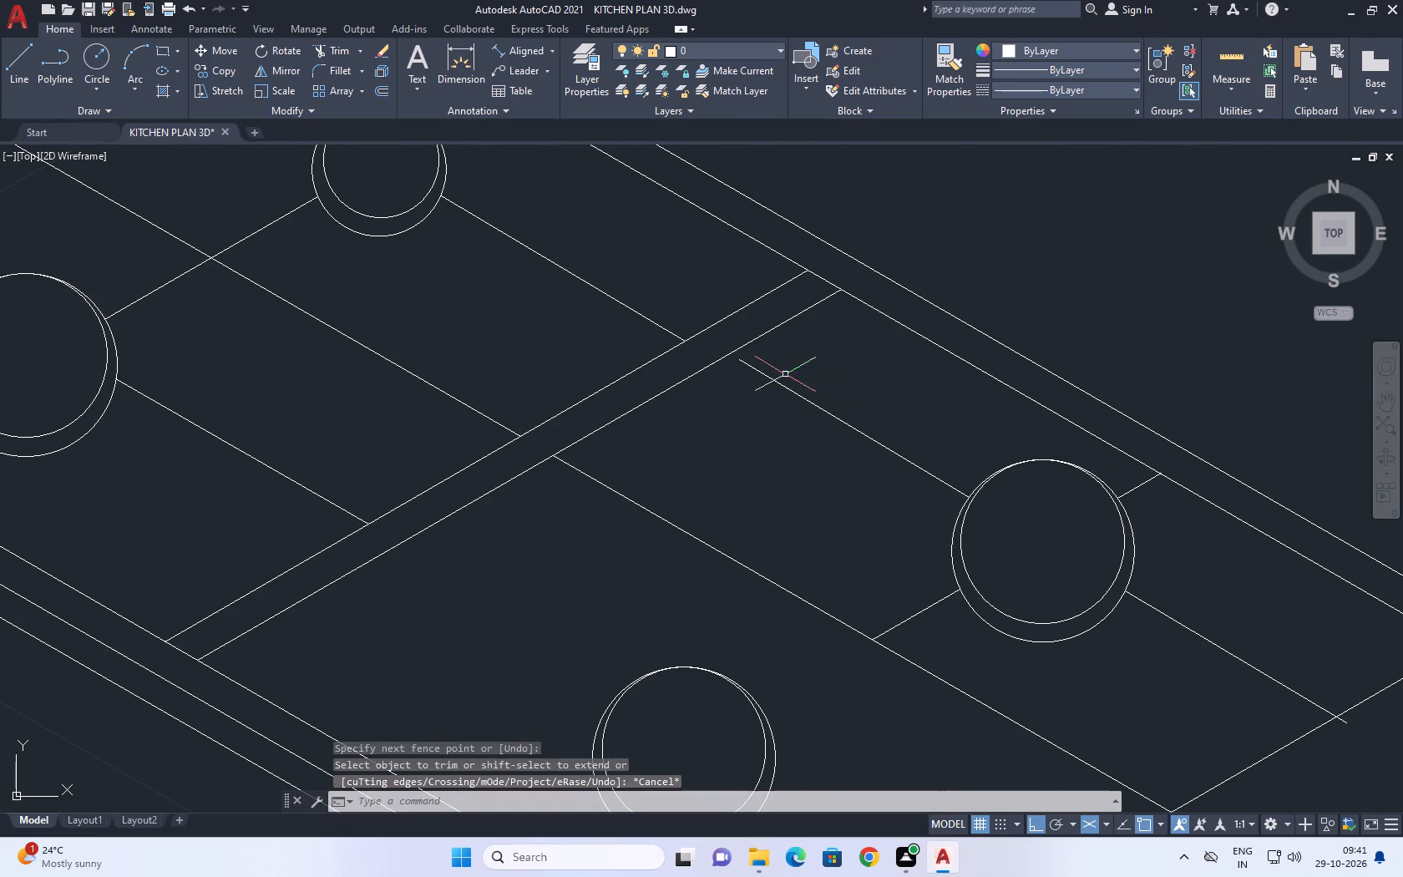
pyautogui.moveTo(715, 359); pyautogui.dragTo(753, 460, button='middle')
pyautogui.scroll(-1, 789, 484)
pyautogui.scroll(2, 789, 484)
pyautogui.click(824, 454)
pyautogui.click(777, 499)
pyautogui.scroll(2, 767, 450)
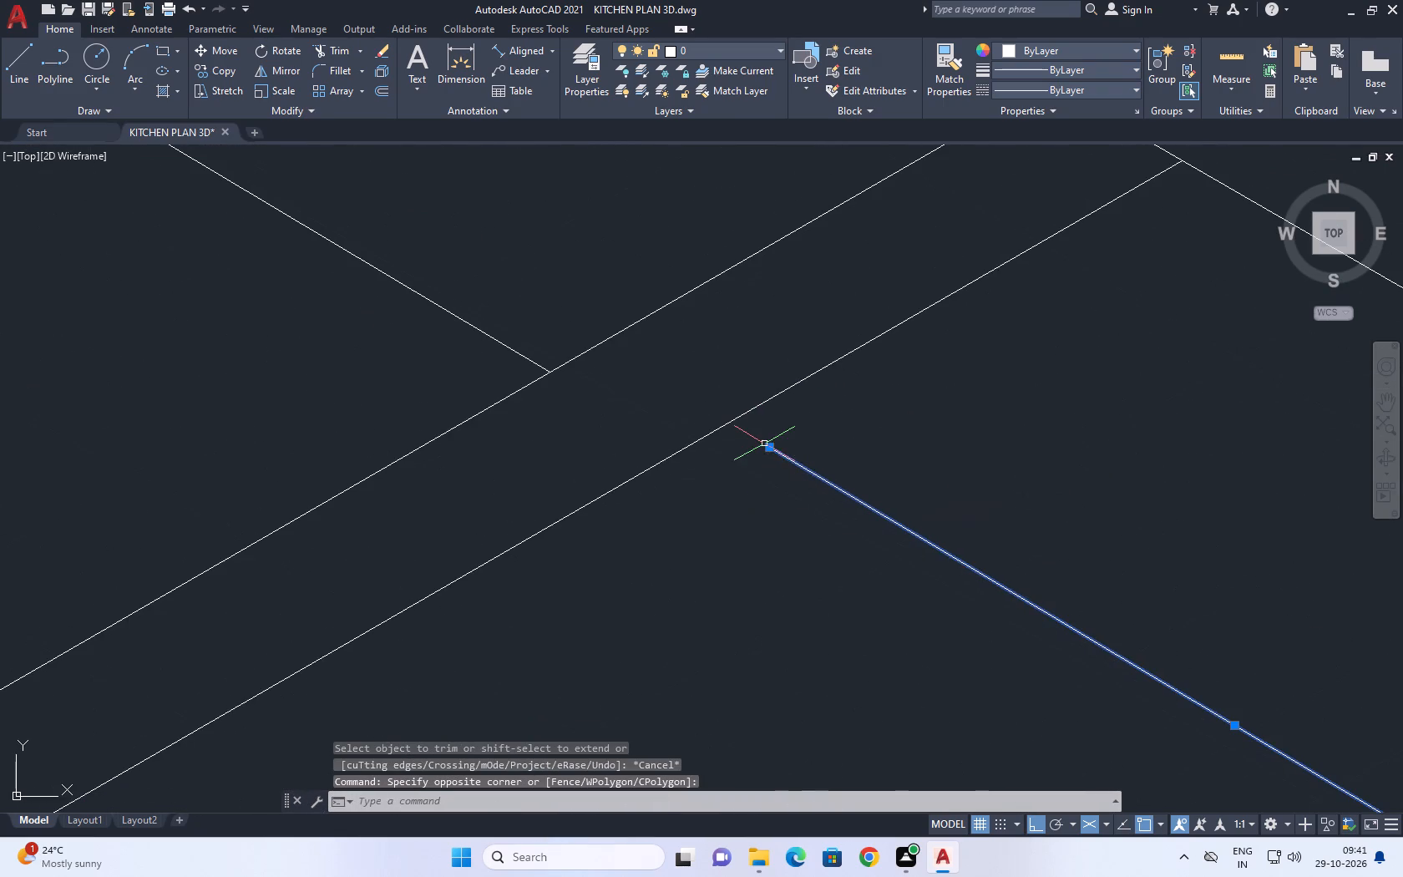
pyautogui.click(768, 448)
pyautogui.click(725, 422)
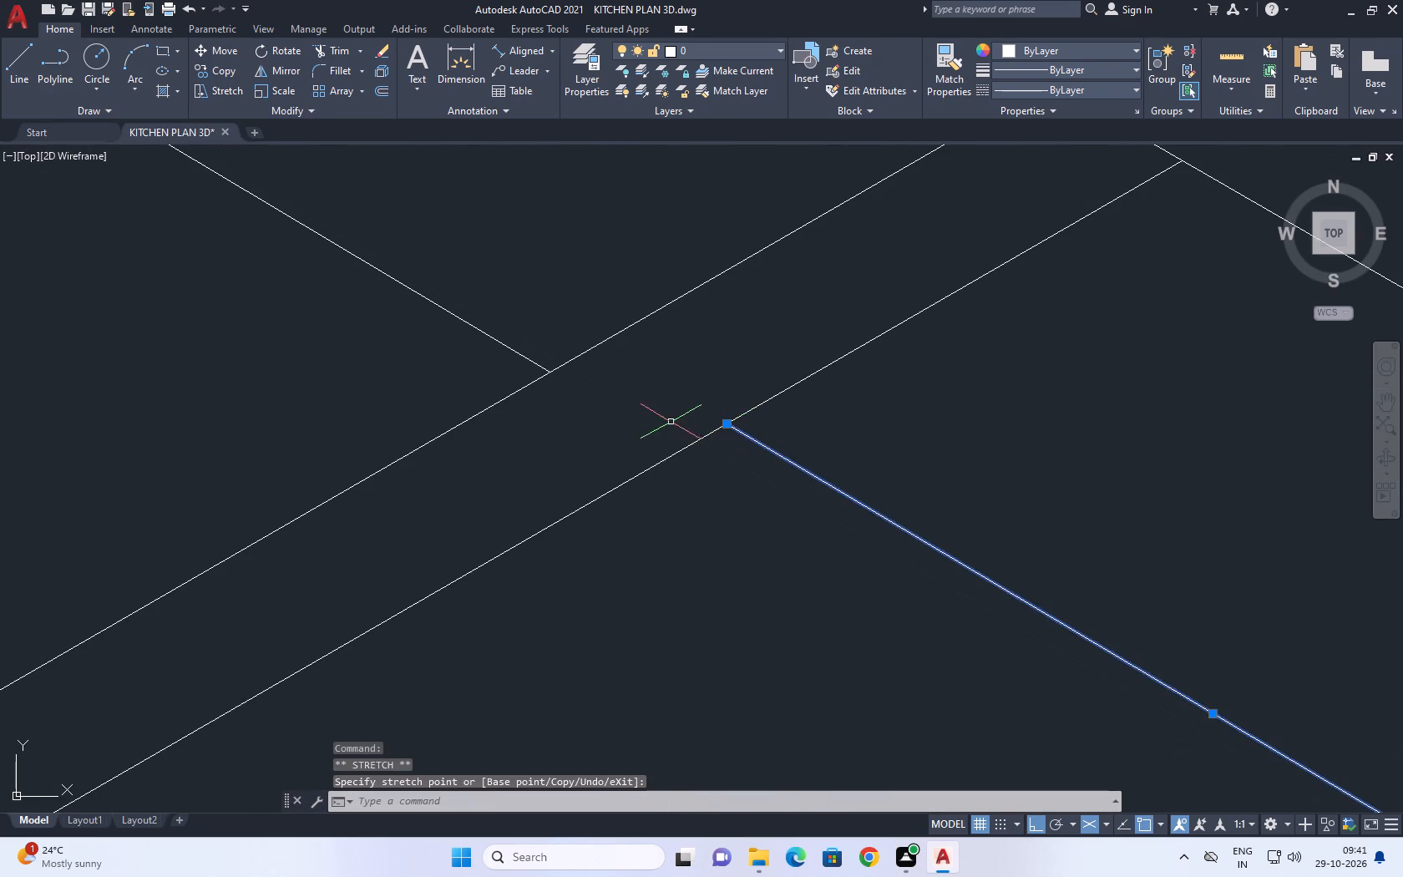
pyautogui.scroll(-4, 666, 422)
pyautogui.scroll(2, 1030, 631)
pyautogui.rightClick(1020, 516)
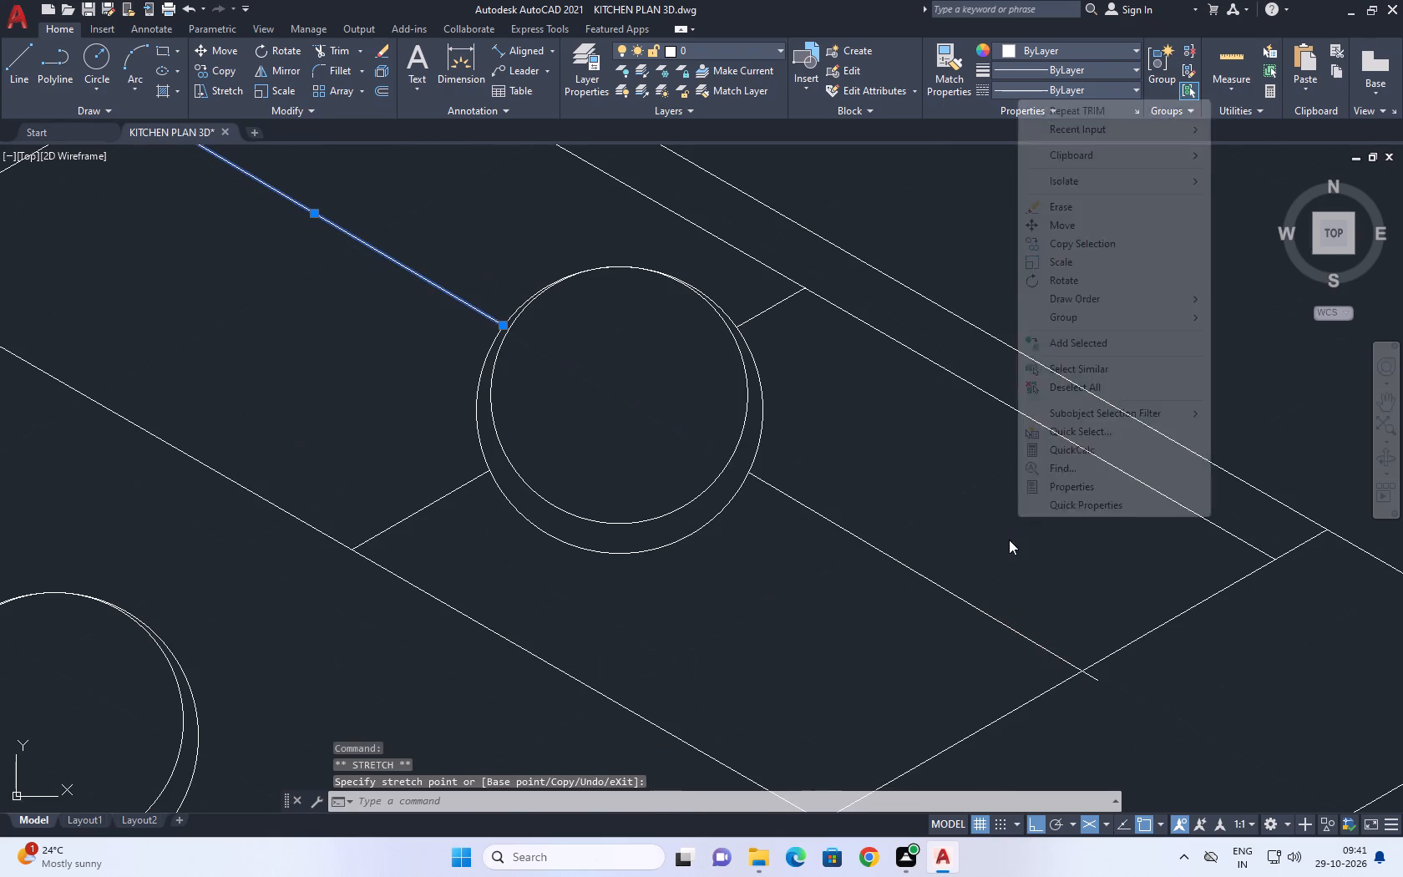
pyautogui.click(1095, 385)
# Trim the end of the other long copied line that overhangs the neighbouring section's far end border.
pyautogui.moveTo(985, 554); pyautogui.dragTo(859, 506, button='middle')
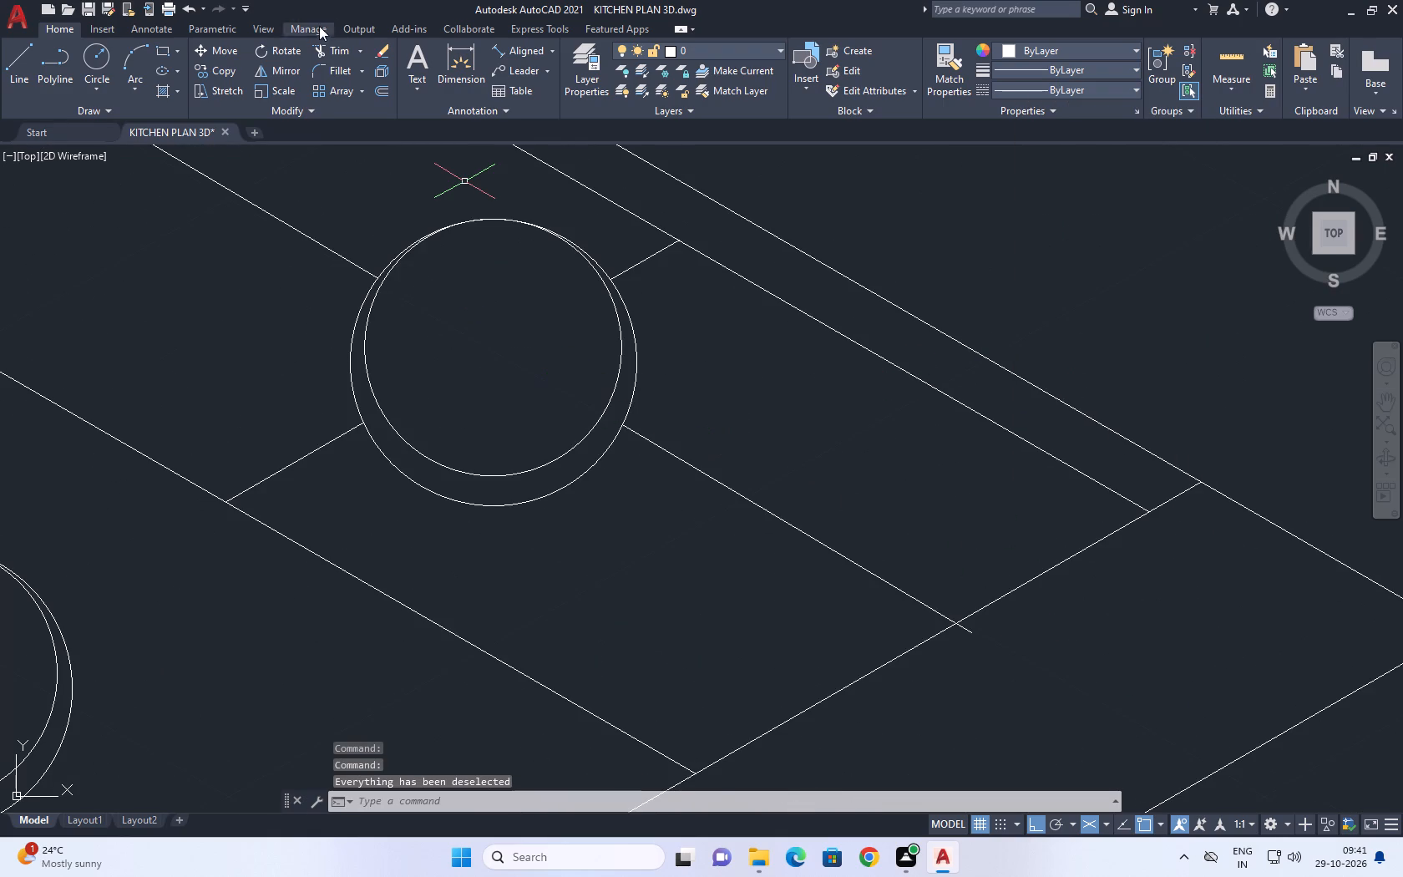
pyautogui.moveTo(332, 48); pyautogui.dragTo(340, 53)
pyautogui.scroll(2, 966, 627)
pyautogui.click(976, 621)
pyautogui.moveTo(948, 643); pyautogui.dragTo(948, 651)
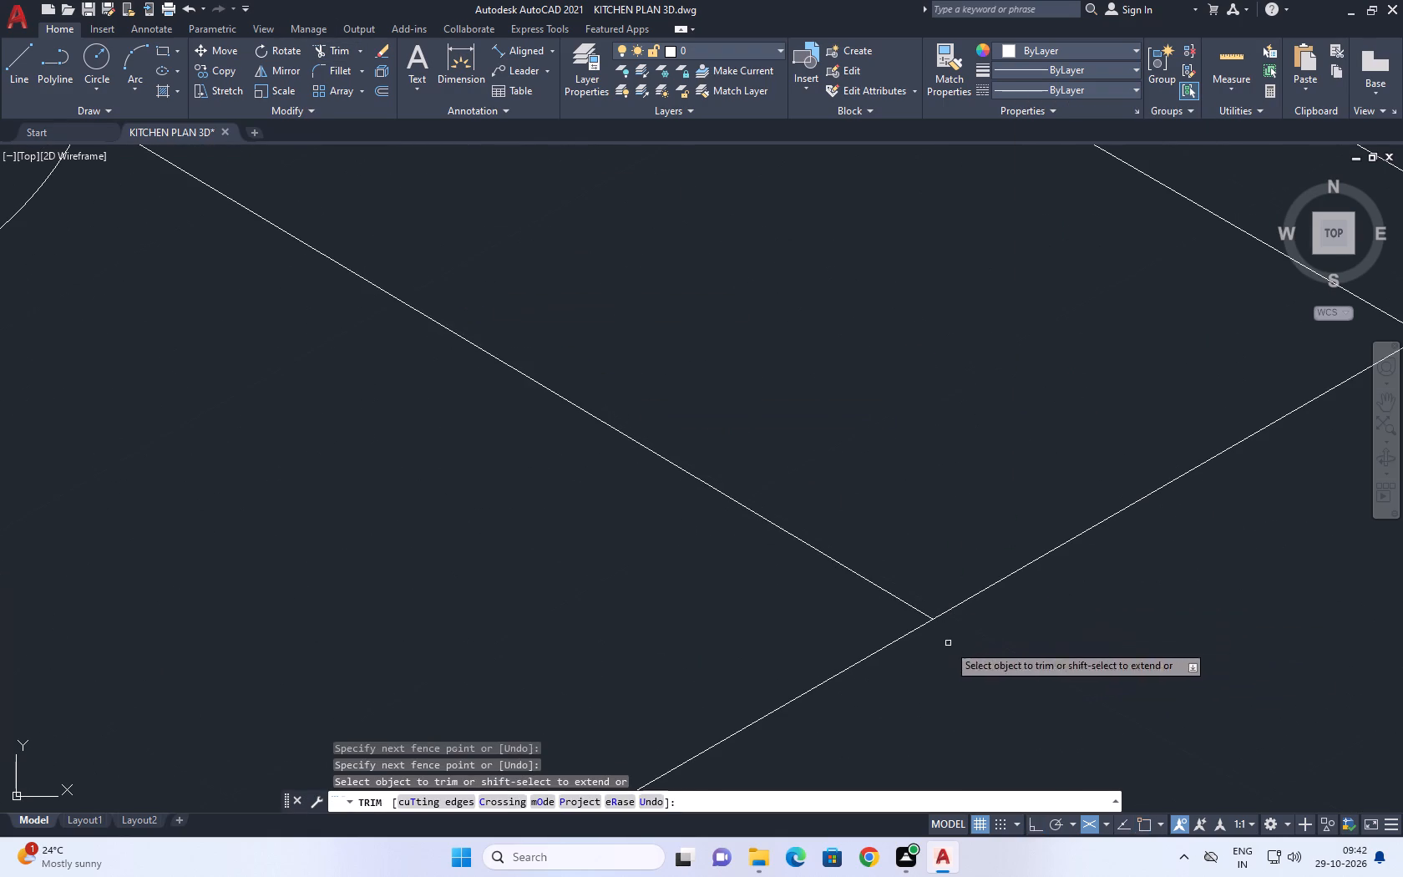
pyautogui.moveTo(948, 651); pyautogui.dragTo(948, 654)
pyautogui.moveTo(911, 443); pyautogui.dragTo(906, 457, button='right')
pyautogui.click(965, 488)
# Copy the four line segments around the first section's front circle pair onto the centre of the neighbouring section's front circle pair.
pyautogui.scroll(-5, 987, 487)
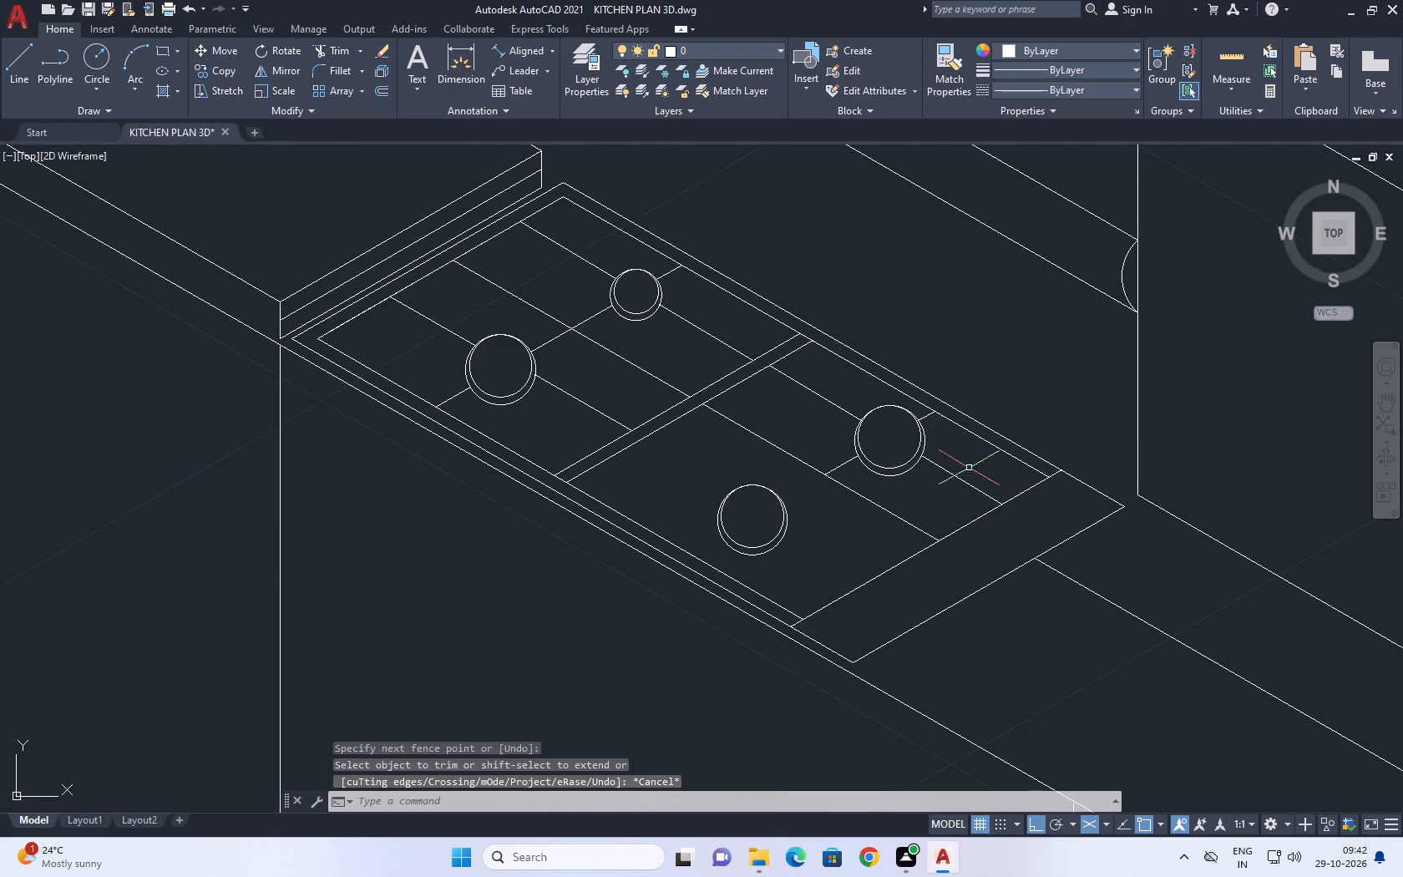
pyautogui.moveTo(970, 468); pyautogui.dragTo(1102, 489, button='middle')
pyautogui.scroll(2, 758, 457)
pyautogui.click(737, 428)
pyautogui.click(703, 397)
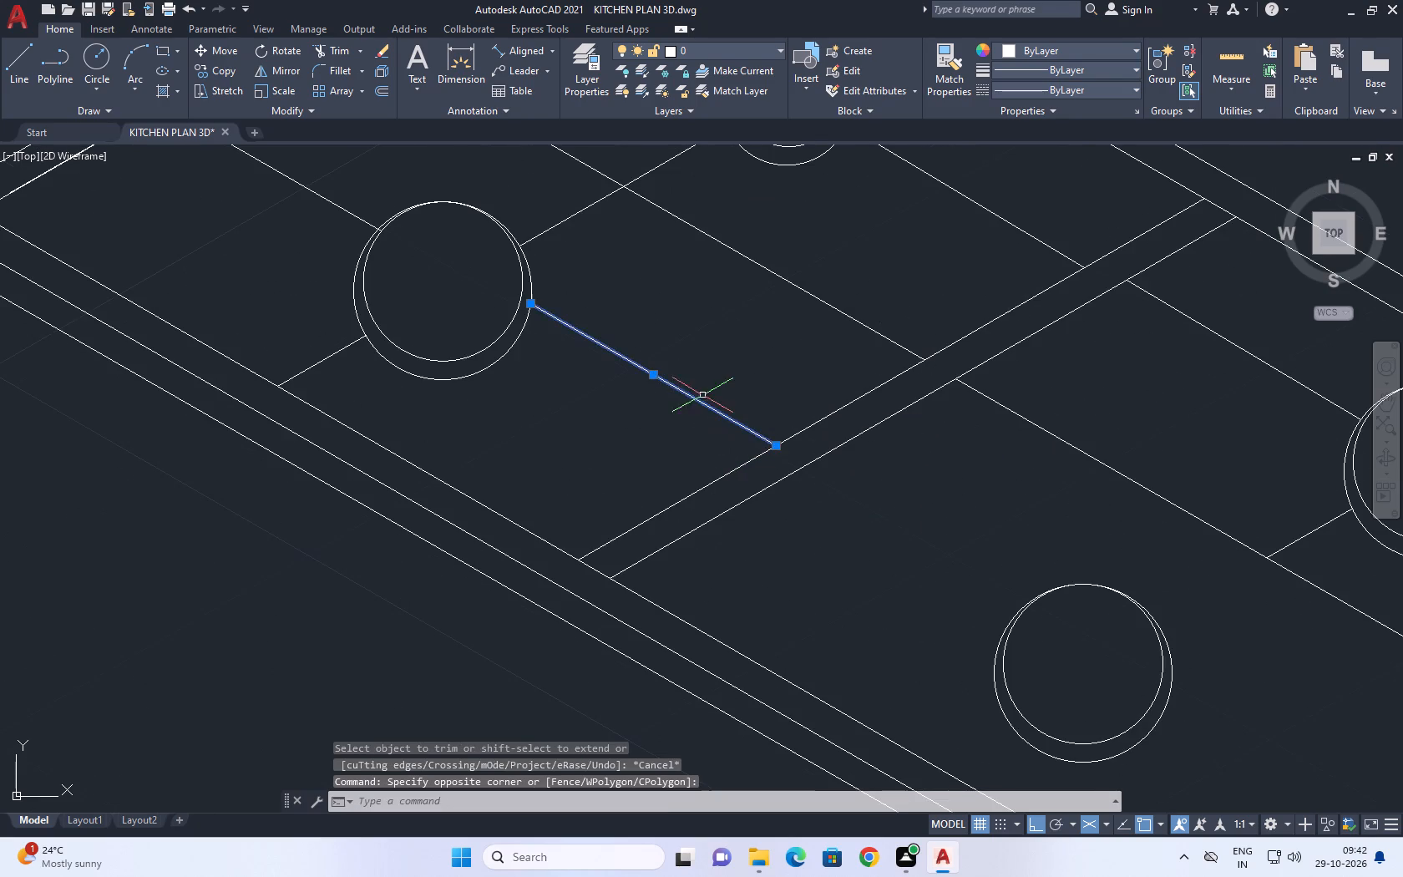
pyautogui.moveTo(766, 371); pyautogui.dragTo(985, 592, button='middle')
pyautogui.click(785, 449)
pyautogui.click(773, 430)
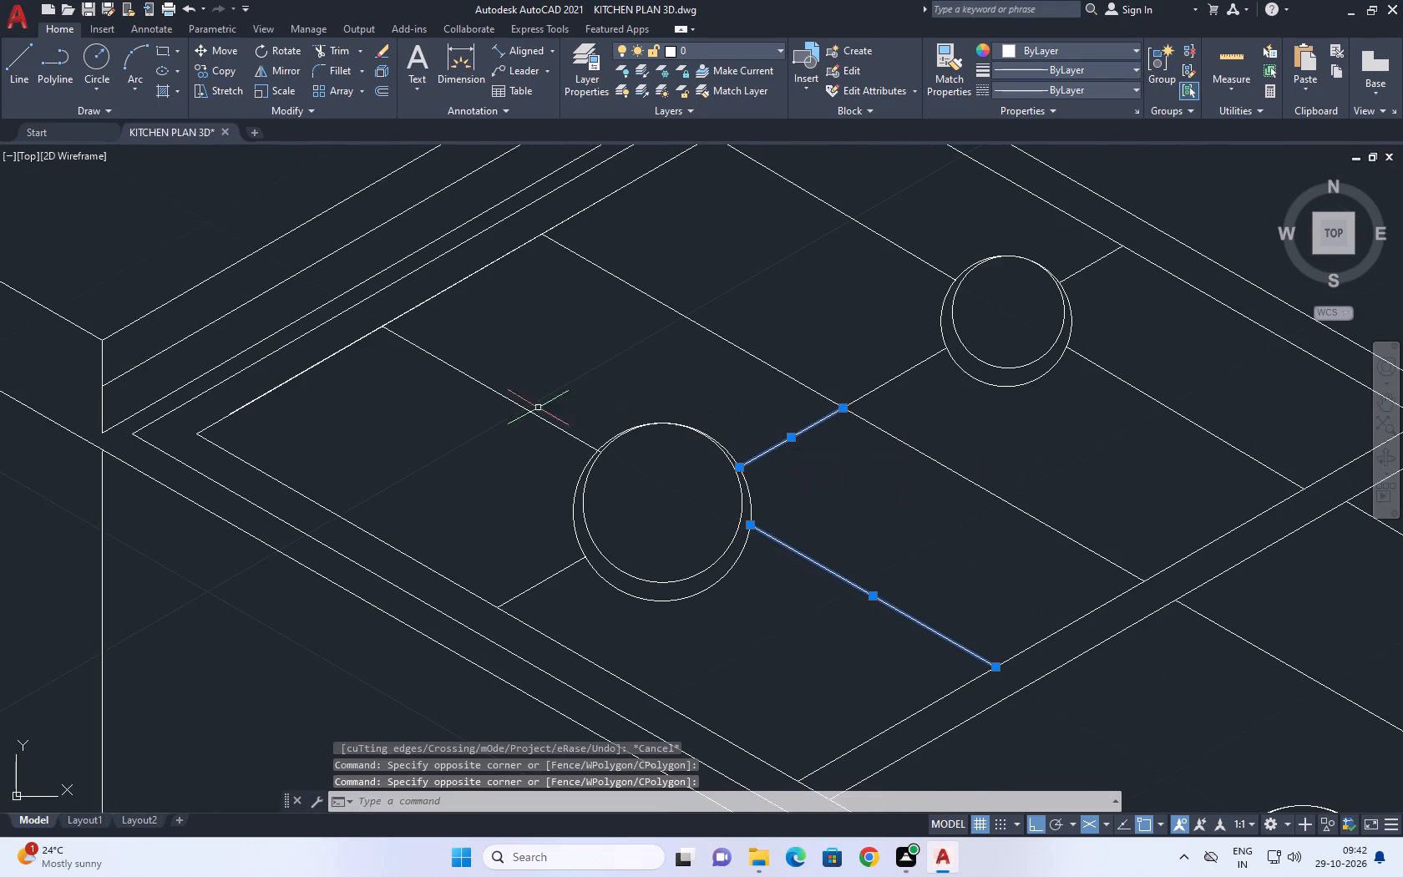
pyautogui.click(520, 403)
pyautogui.click(504, 407)
pyautogui.click(555, 597)
pyautogui.click(519, 565)
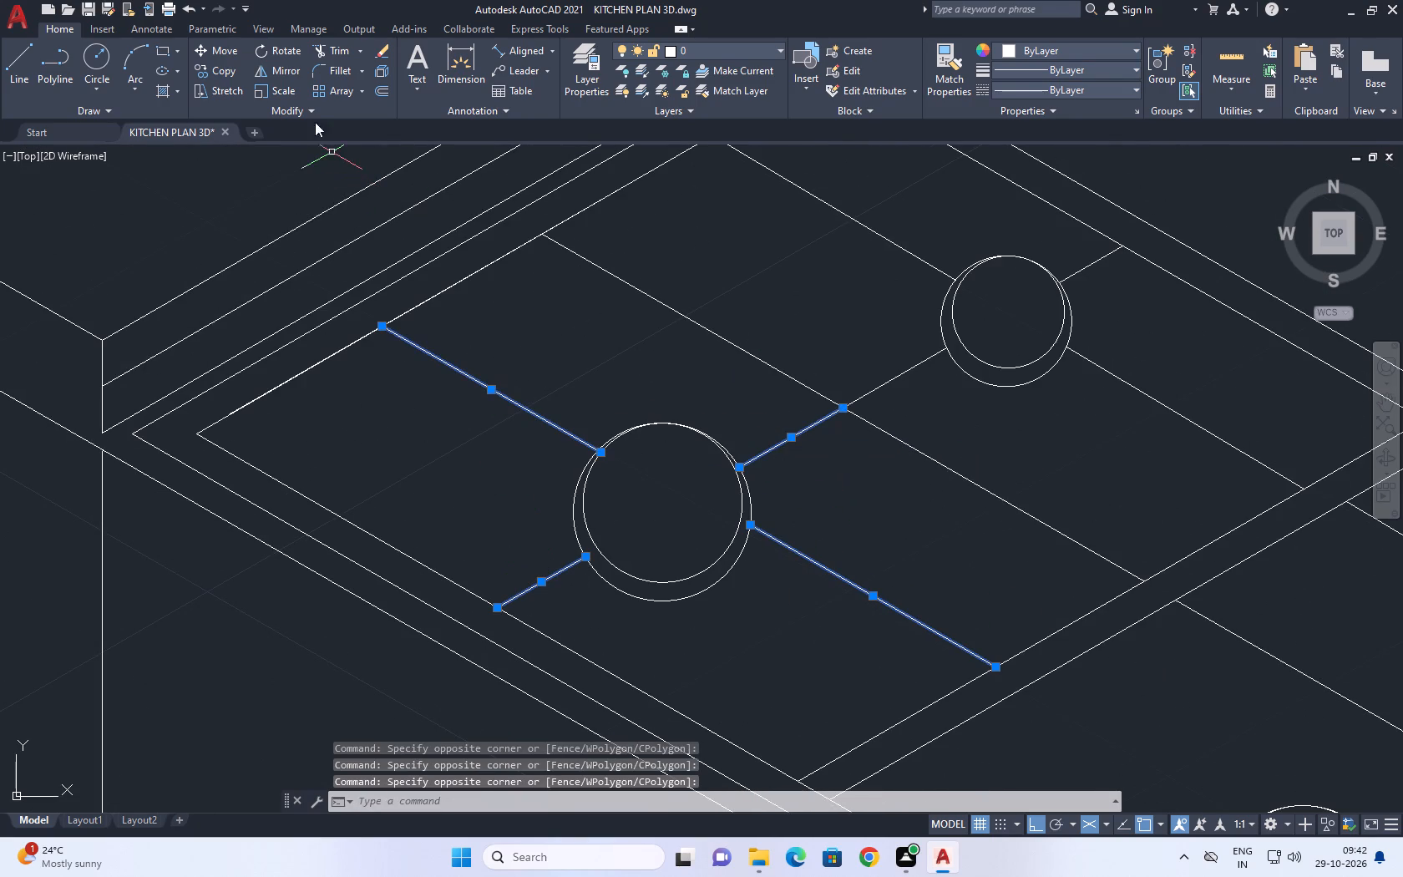
pyautogui.moveTo(221, 68); pyautogui.dragTo(221, 89)
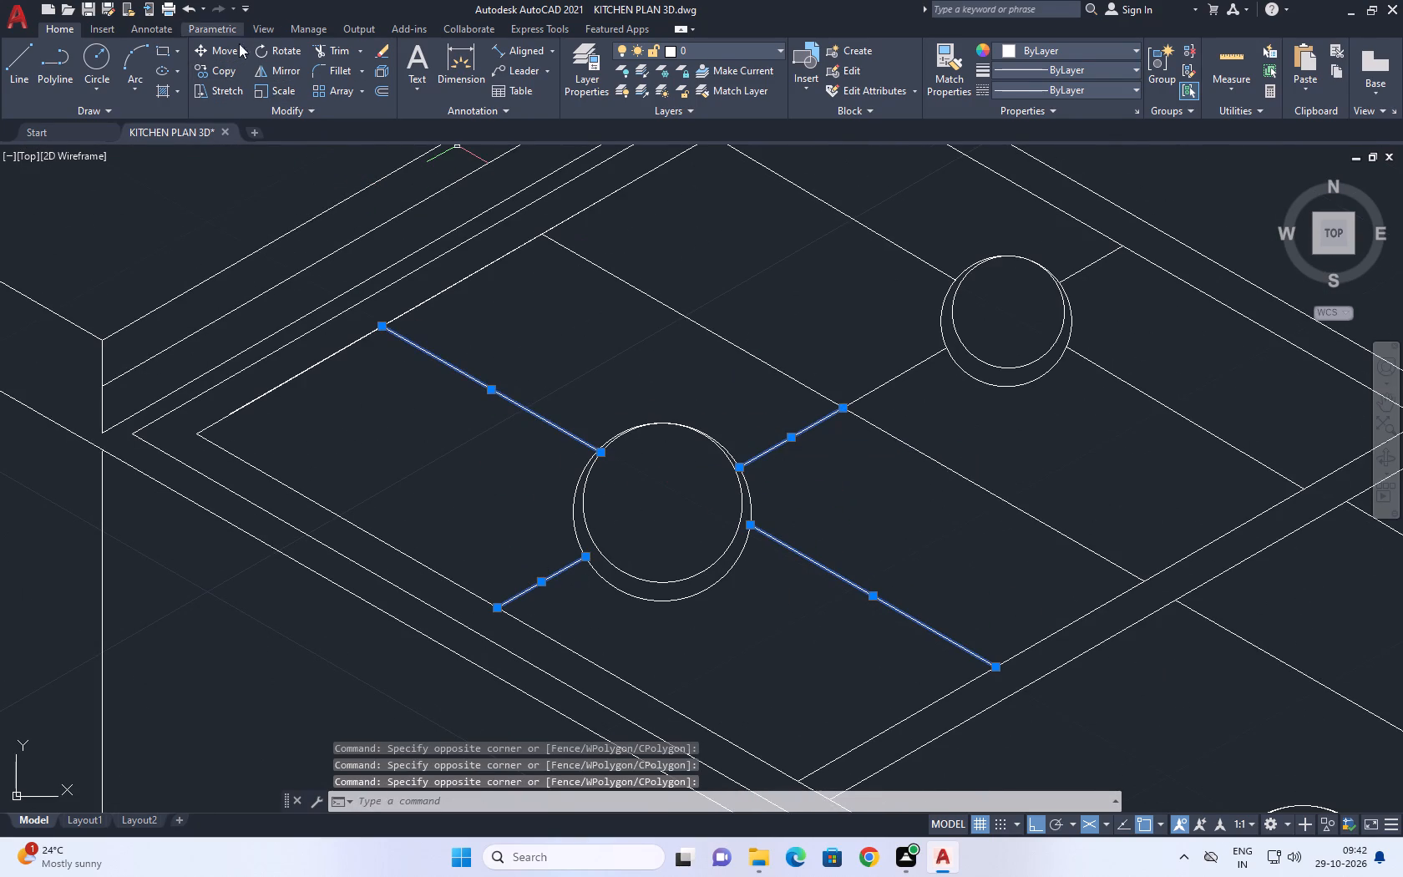
pyautogui.click(224, 68)
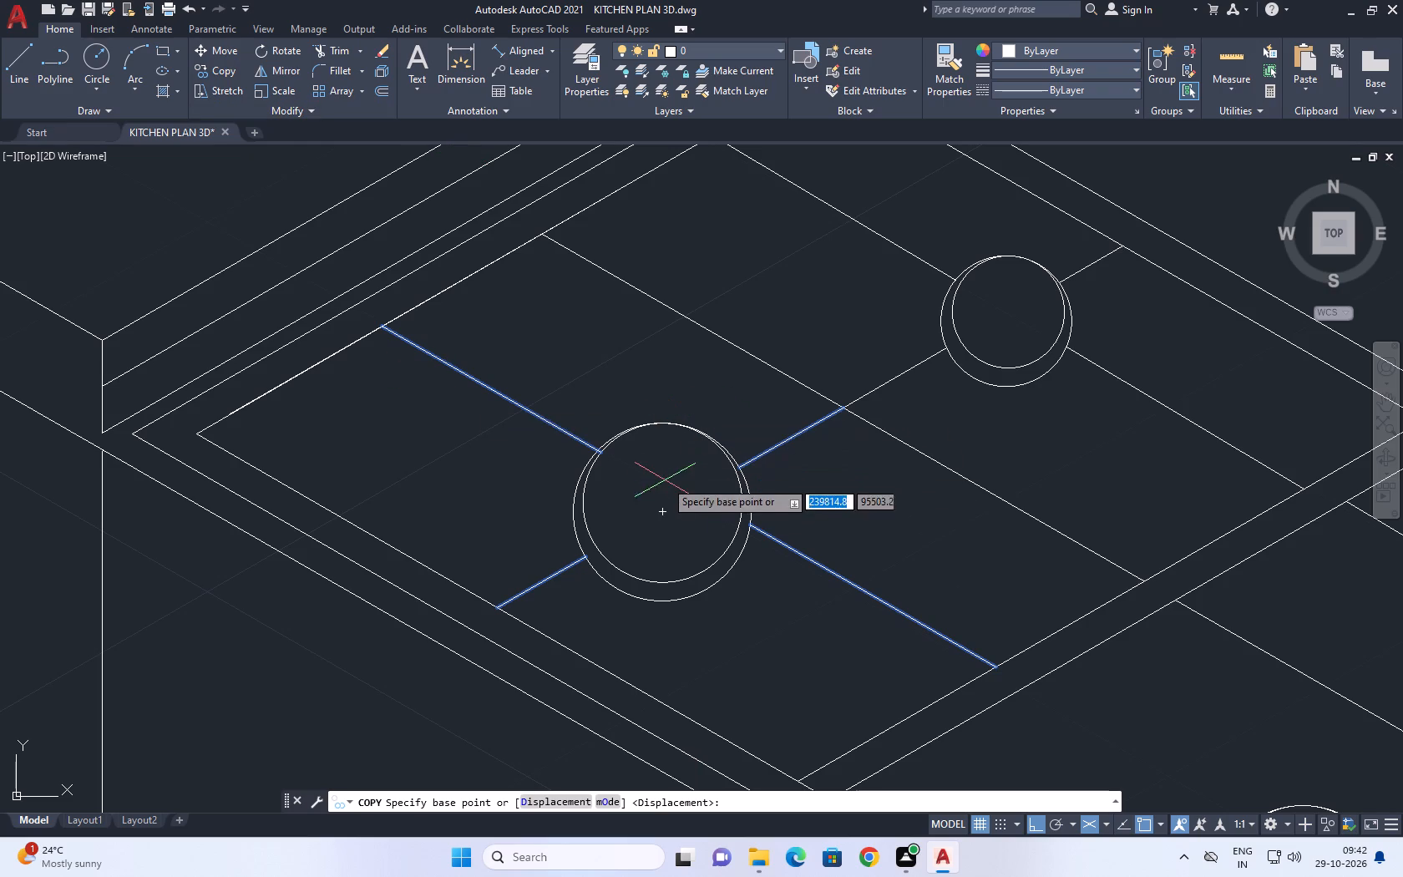
pyautogui.click(657, 509)
pyautogui.scroll(-2, 766, 478)
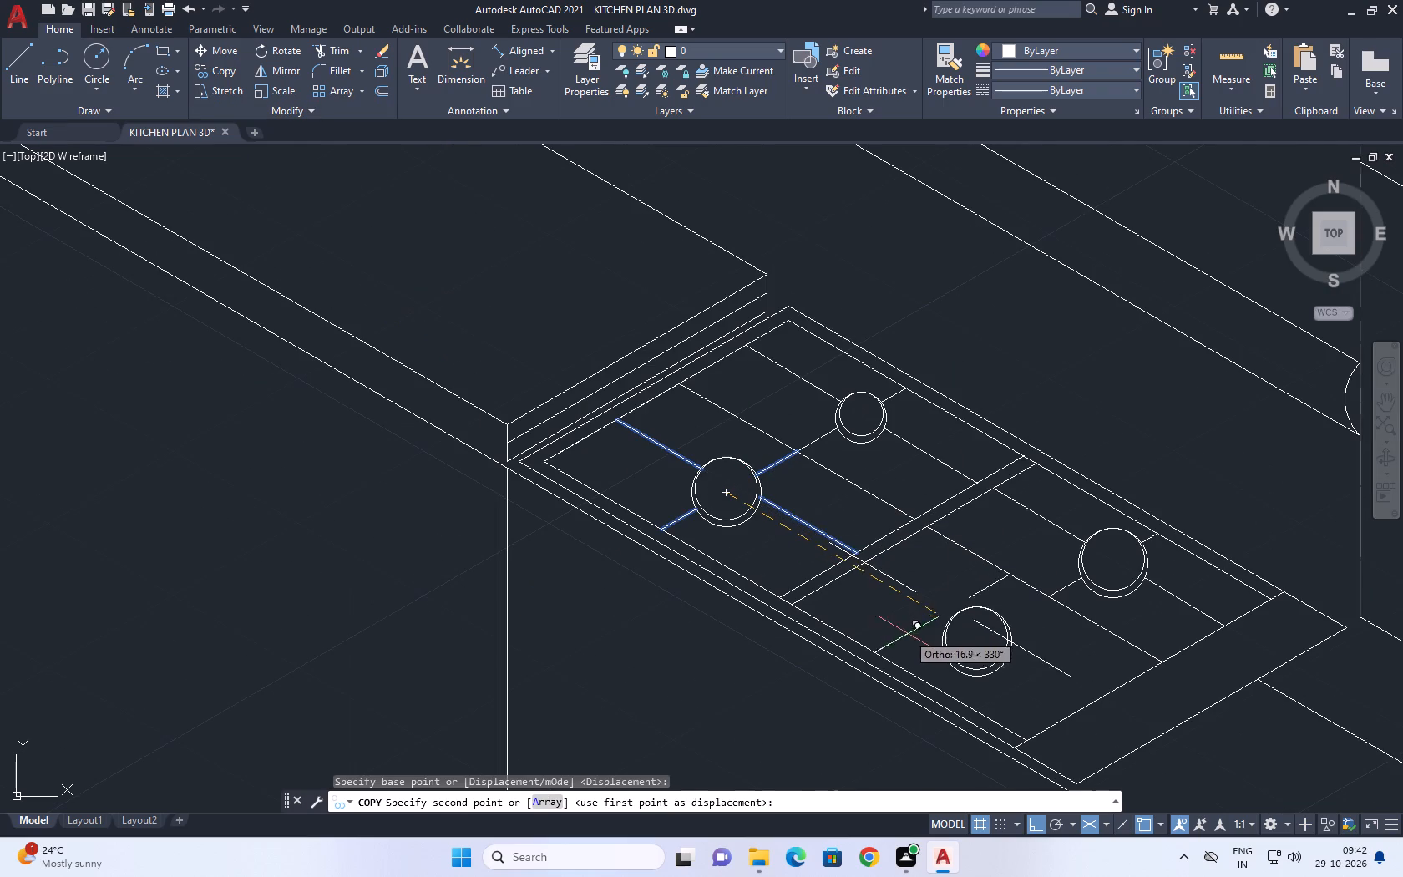
pyautogui.click(975, 641)
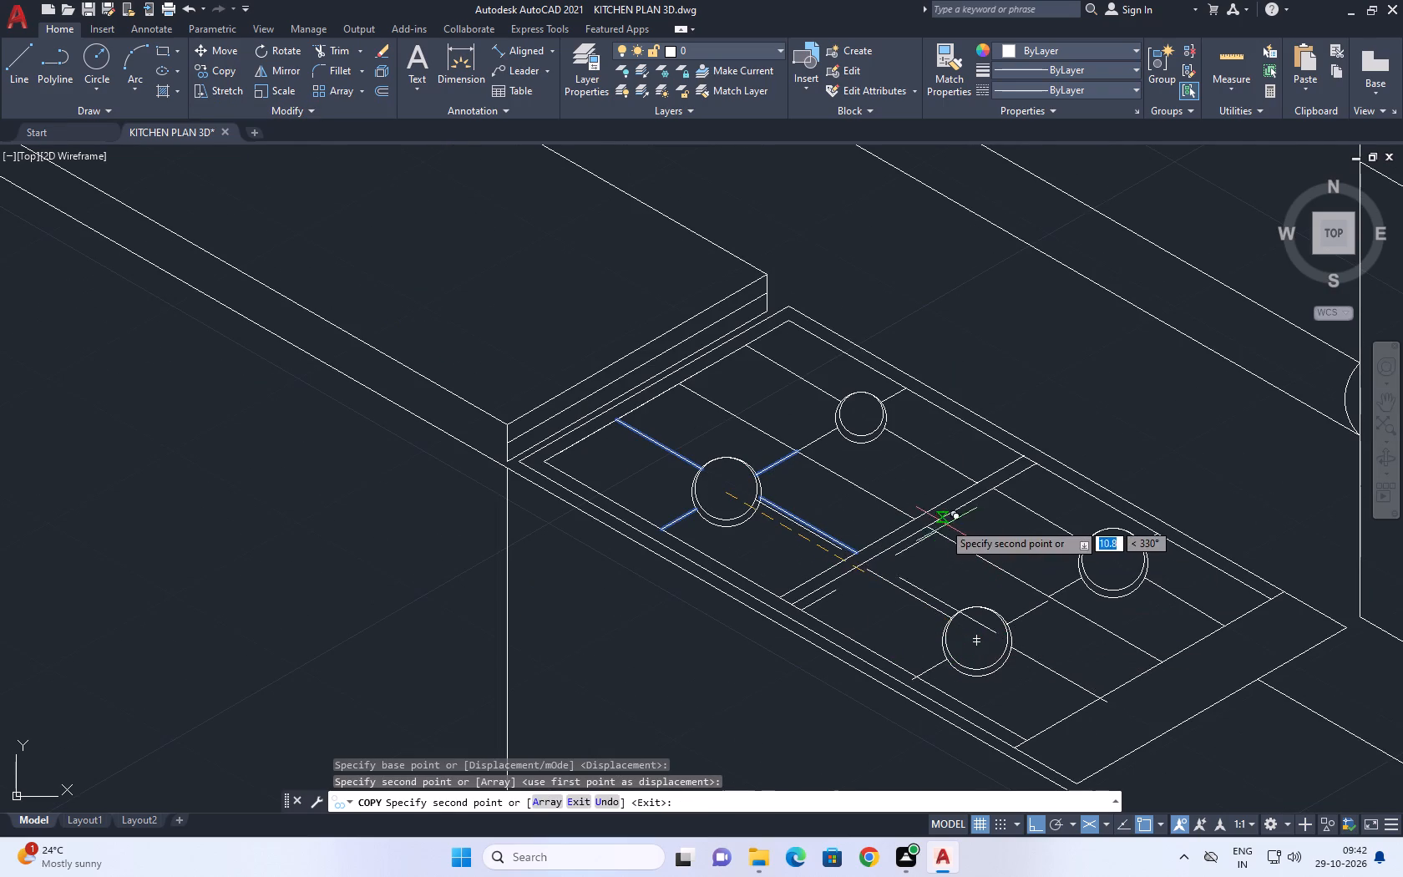
pyautogui.rightClick(938, 520)
pyautogui.click(990, 547)
# Trim the end of the short copied line that overhangs the neighbouring section's inner front border.
pyautogui.moveTo(1000, 694); pyautogui.dragTo(908, 626, button='middle')
pyautogui.scroll(2, 781, 637)
pyautogui.moveTo(932, 586); pyautogui.dragTo(674, 586, button='middle')
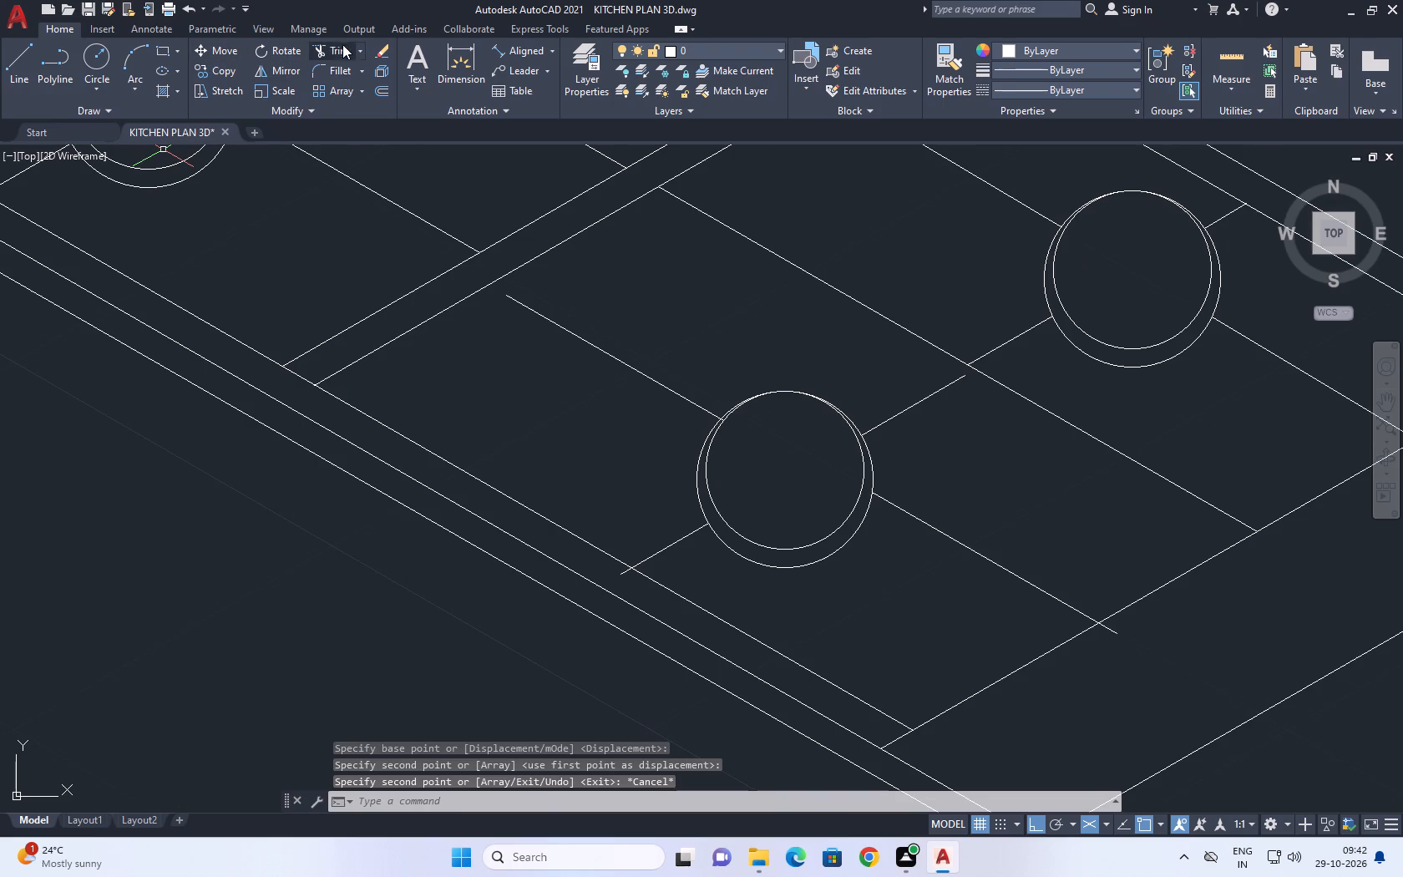
pyautogui.click(342, 44)
pyautogui.scroll(3, 634, 603)
pyautogui.scroll(2, 644, 515)
pyautogui.moveTo(645, 537); pyautogui.dragTo(618, 517)
pyautogui.moveTo(562, 489); pyautogui.dragTo(555, 489)
pyautogui.click(585, 515)
# Trim the end of the long copied line that overhangs the neighbouring section's far end border.
pyautogui.scroll(-4, 571, 492)
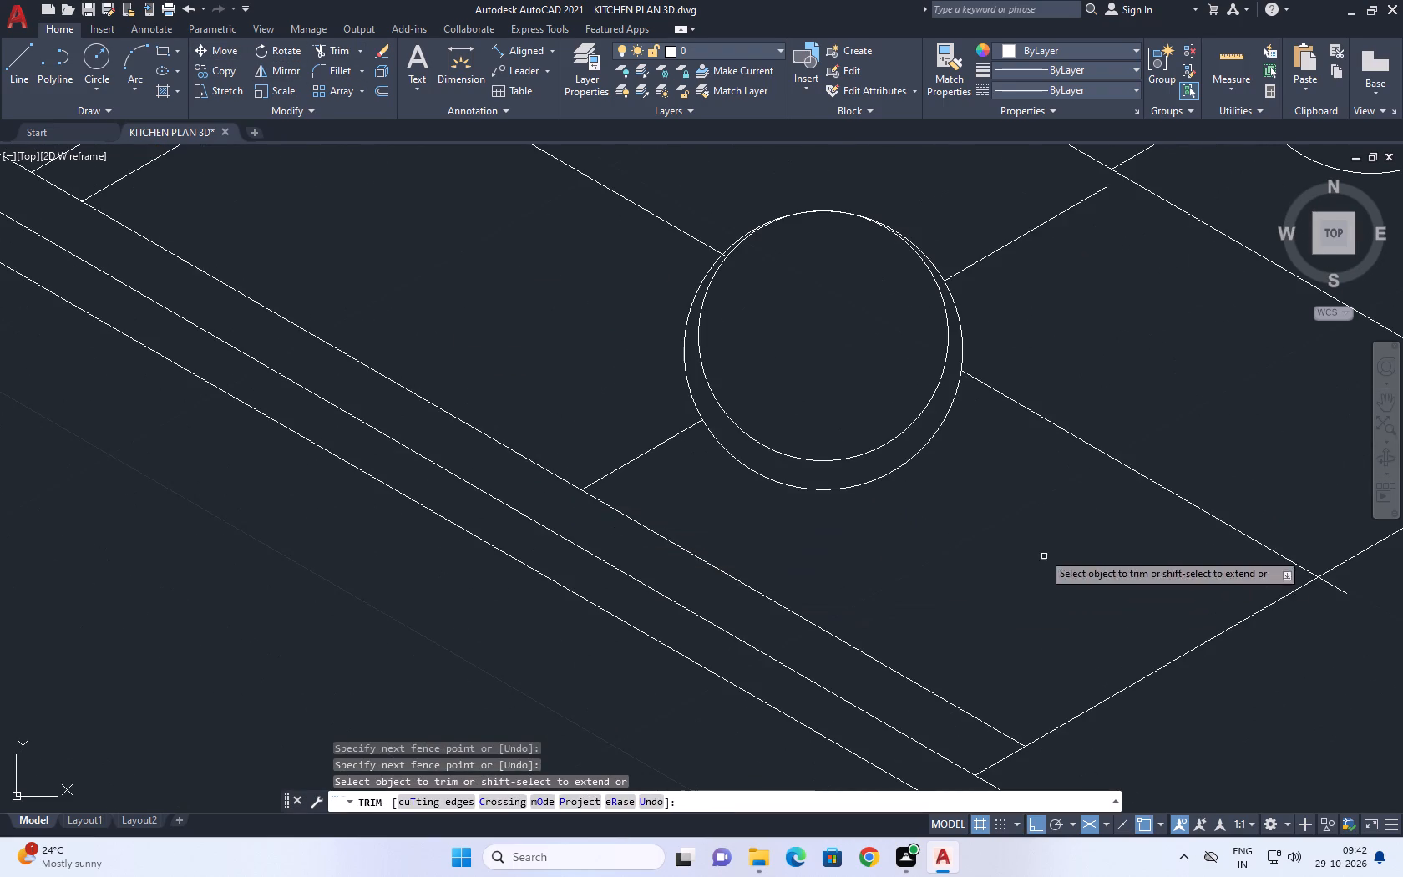
pyautogui.moveTo(1002, 515); pyautogui.dragTo(610, 556, button='middle')
pyautogui.scroll(-1, 843, 582)
pyautogui.scroll(2, 900, 654)
pyautogui.click(949, 534)
pyautogui.moveTo(848, 573); pyautogui.dragTo(845, 586)
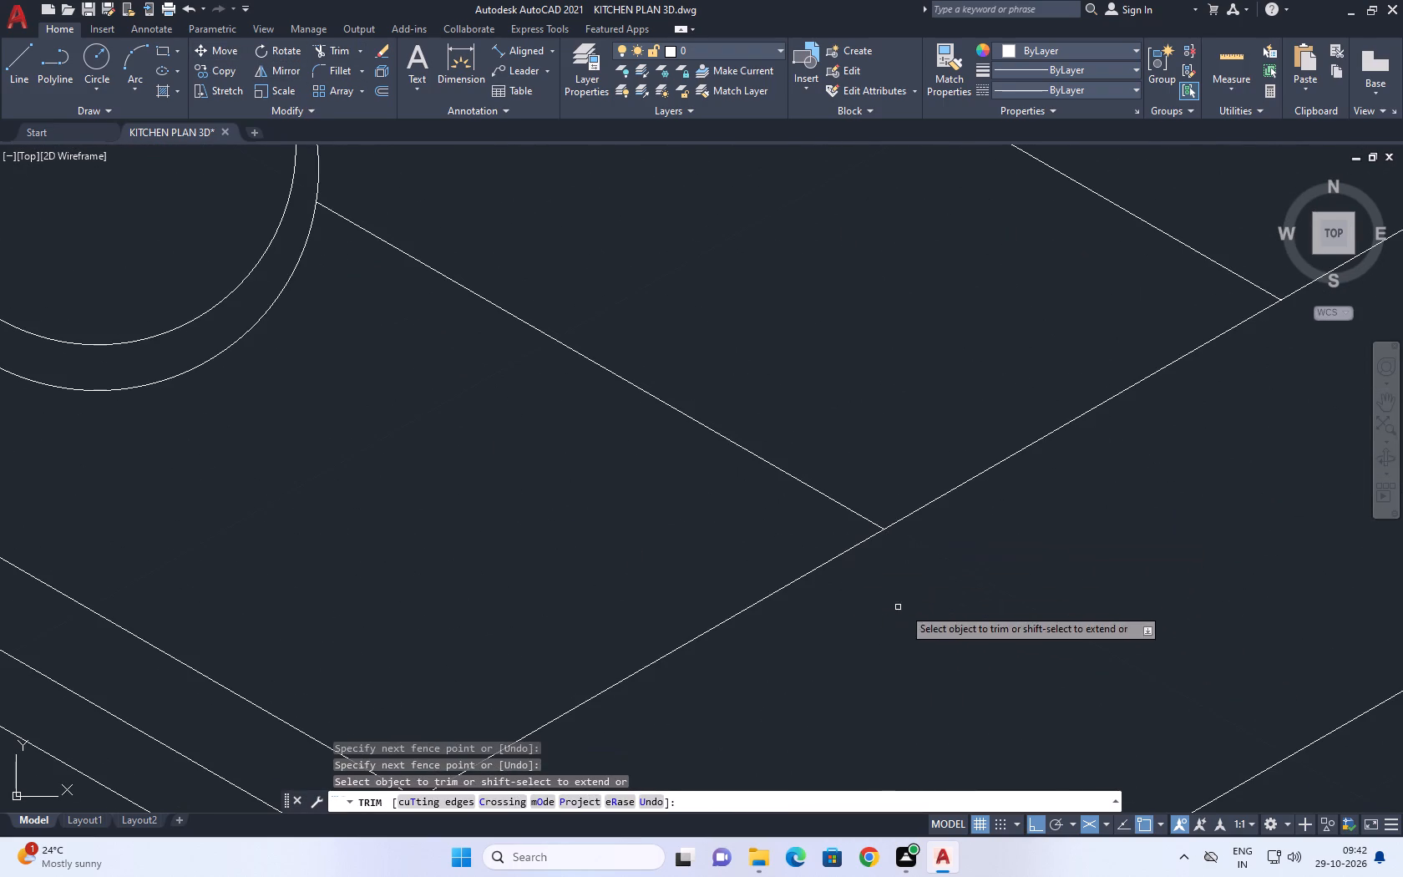
pyautogui.scroll(-2, 945, 590)
pyautogui.moveTo(719, 337); pyautogui.dragTo(963, 567, button='middle')
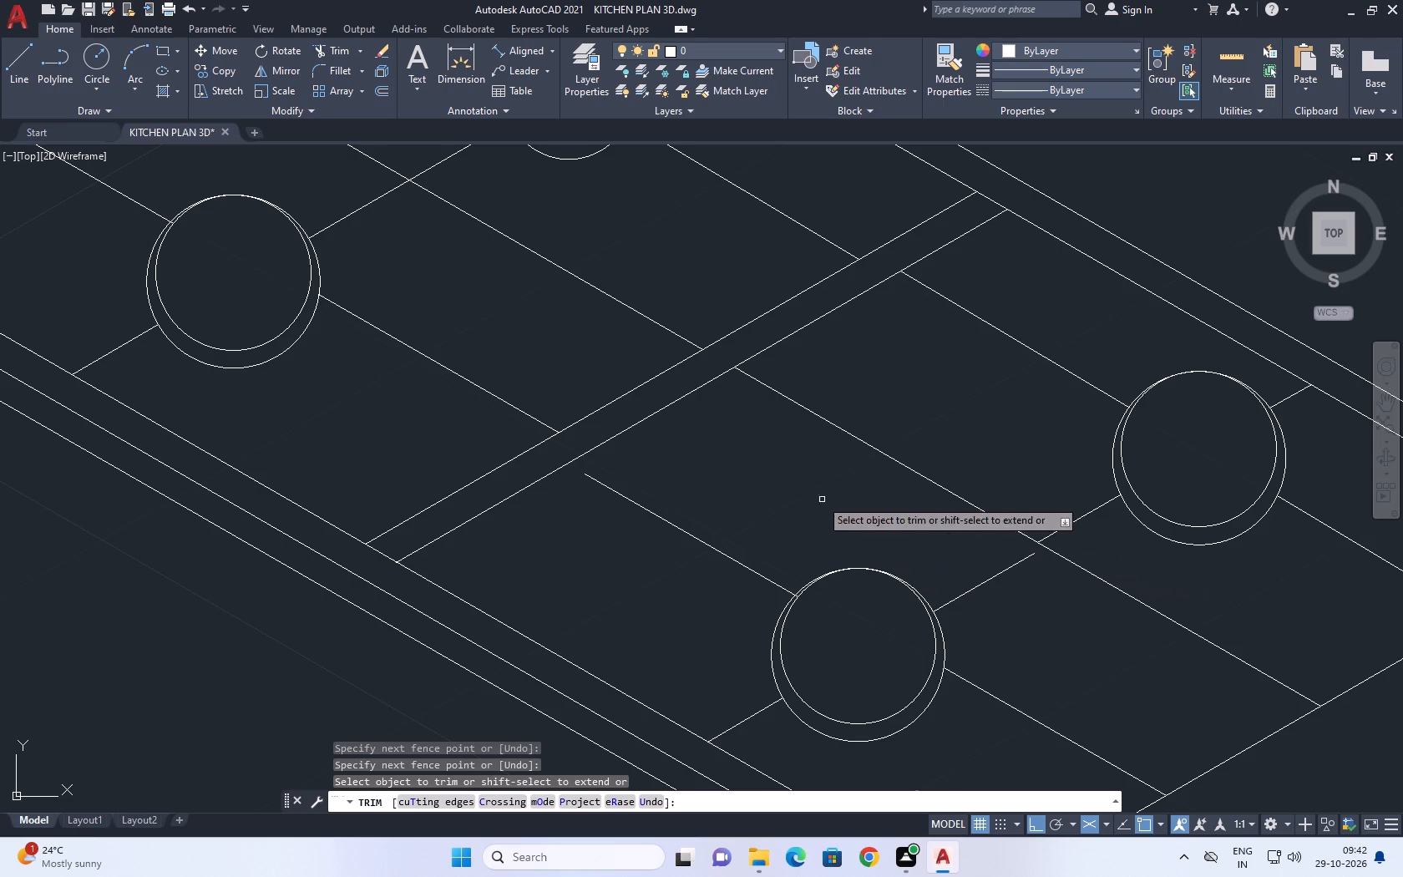
pyautogui.rightClick(819, 499)
pyautogui.click(857, 526)
# Stretch the free end of the short copied line between the circle pairs to meet the section's long middle line.
pyautogui.scroll(2, 1076, 575)
pyautogui.moveTo(989, 550); pyautogui.dragTo(971, 548)
pyautogui.click(939, 532)
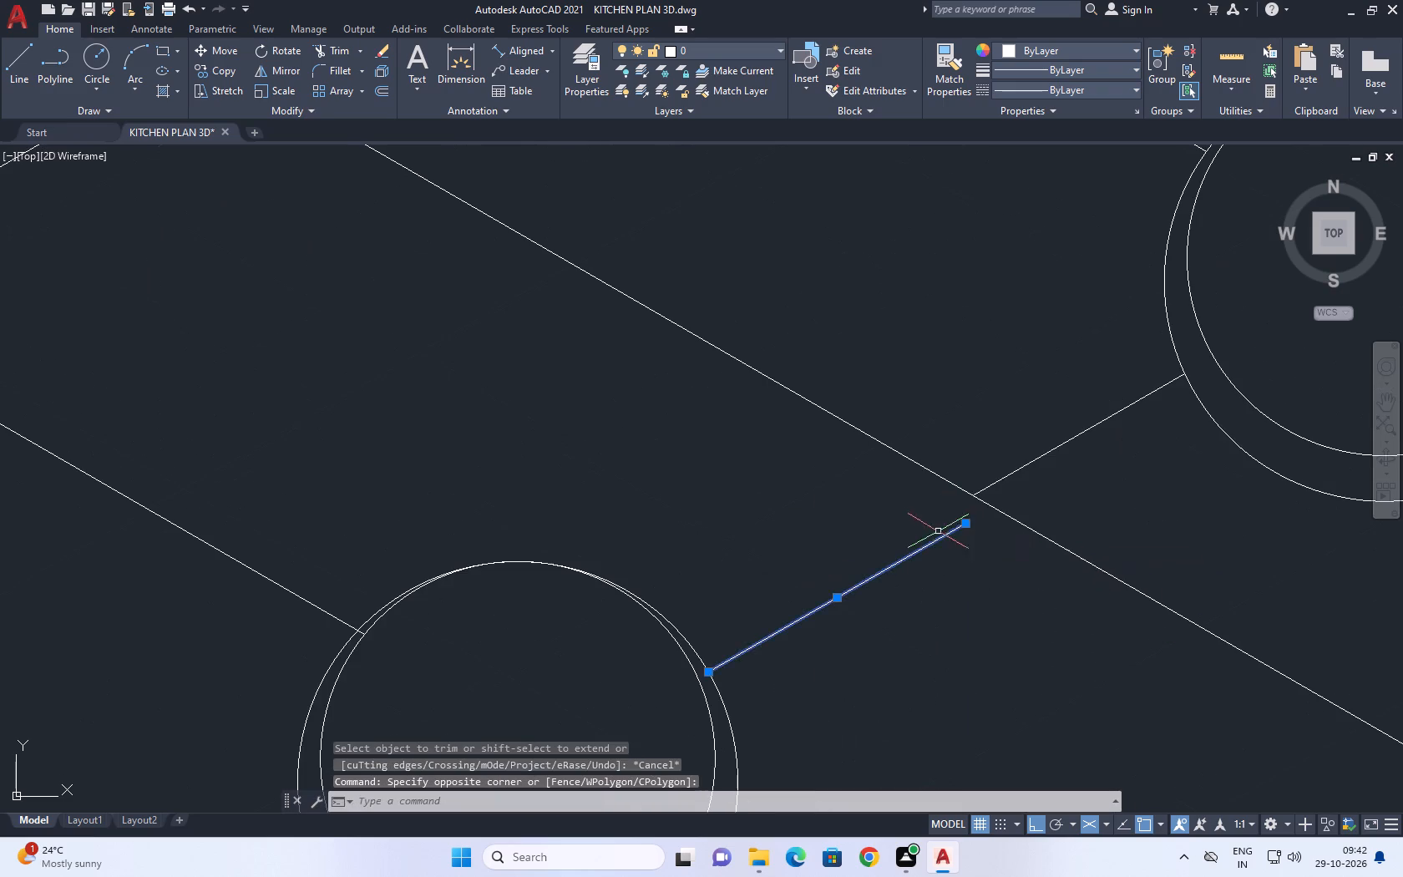
pyautogui.scroll(2, 987, 494)
pyautogui.click(934, 575)
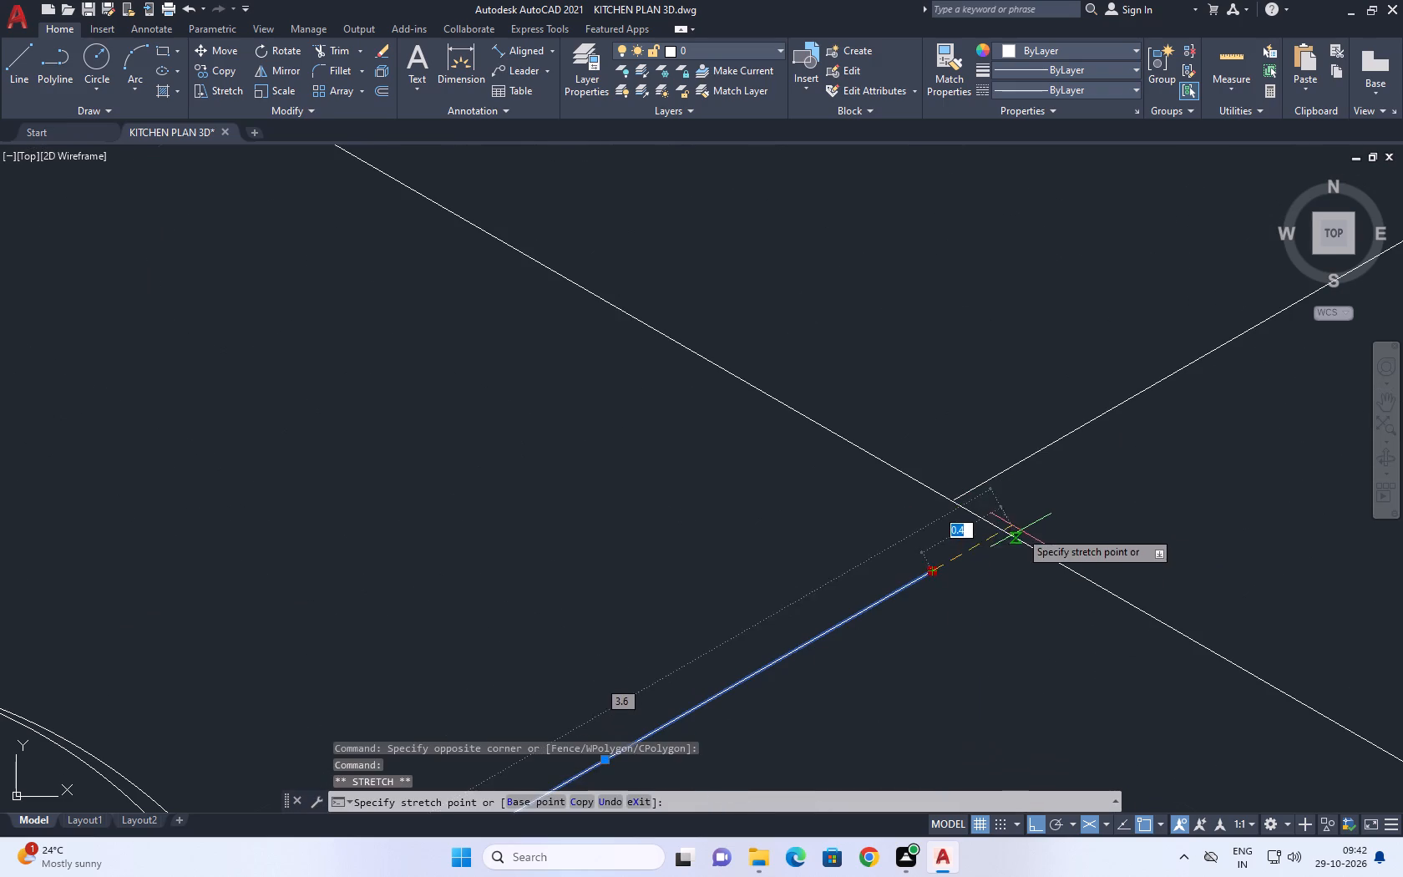
pyautogui.click(1003, 519)
# Stretch the free end of the front pair's long copied line to meet the neighbouring section's border along the dividing strip.
pyautogui.scroll(-4, 993, 530)
pyautogui.scroll(1, 1016, 536)
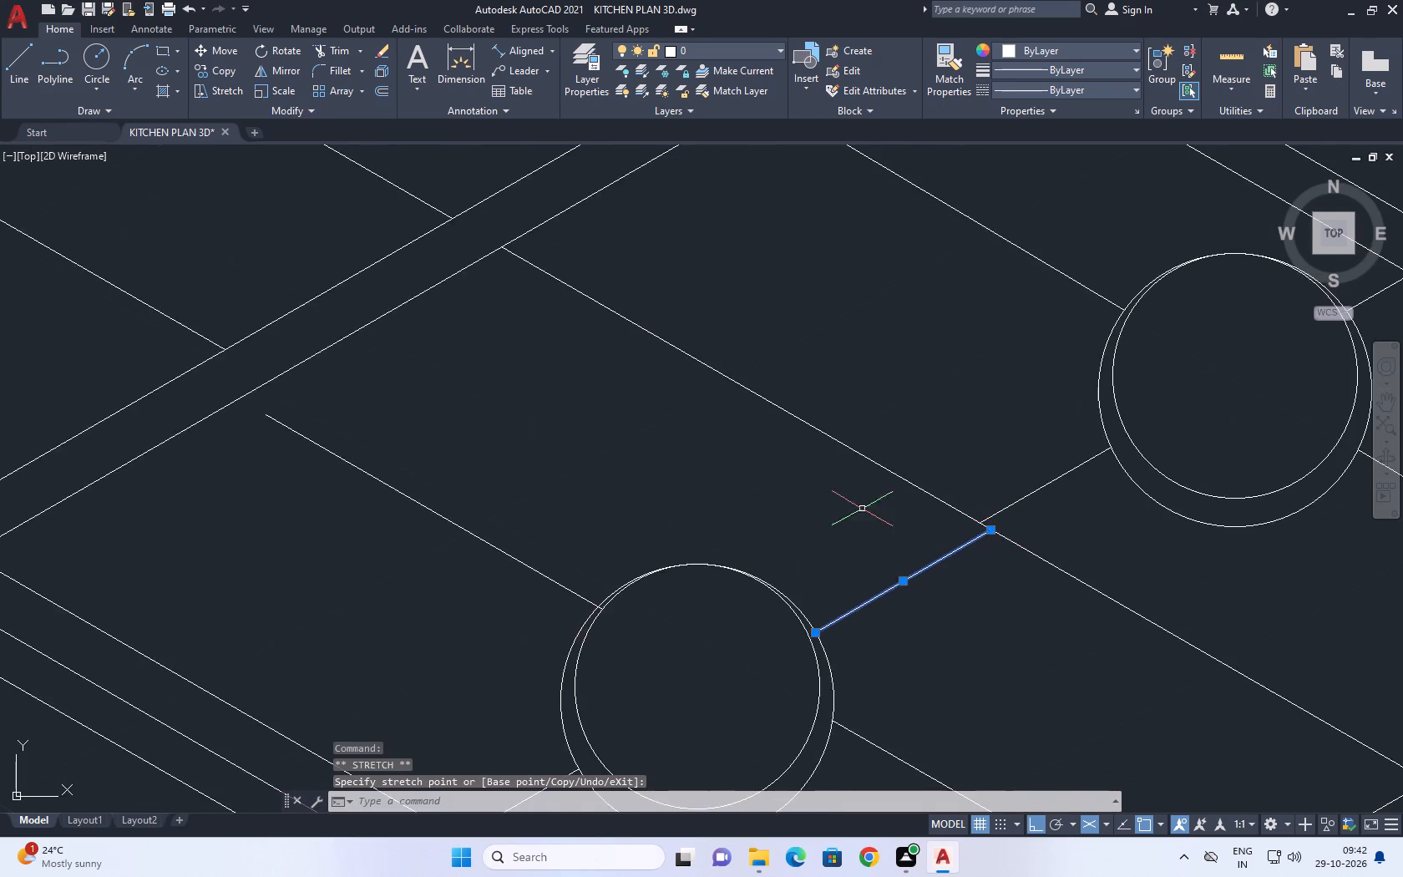
pyautogui.moveTo(856, 509); pyautogui.dragTo(1016, 532, button='middle')
pyautogui.moveTo(494, 494); pyautogui.dragTo(838, 536, button='middle')
pyautogui.click(778, 499)
pyautogui.click(772, 479)
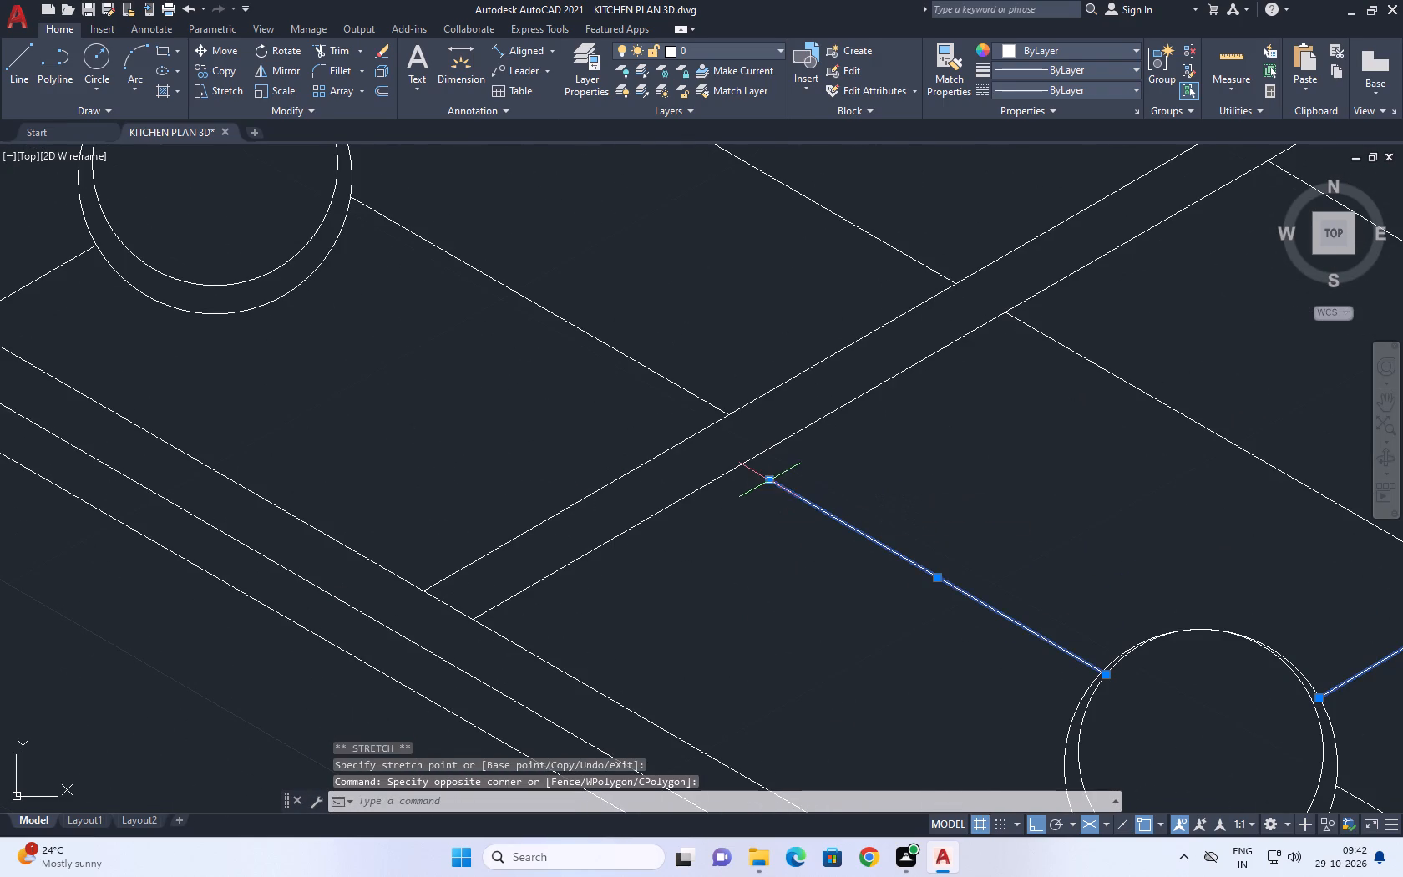
pyautogui.click(773, 478)
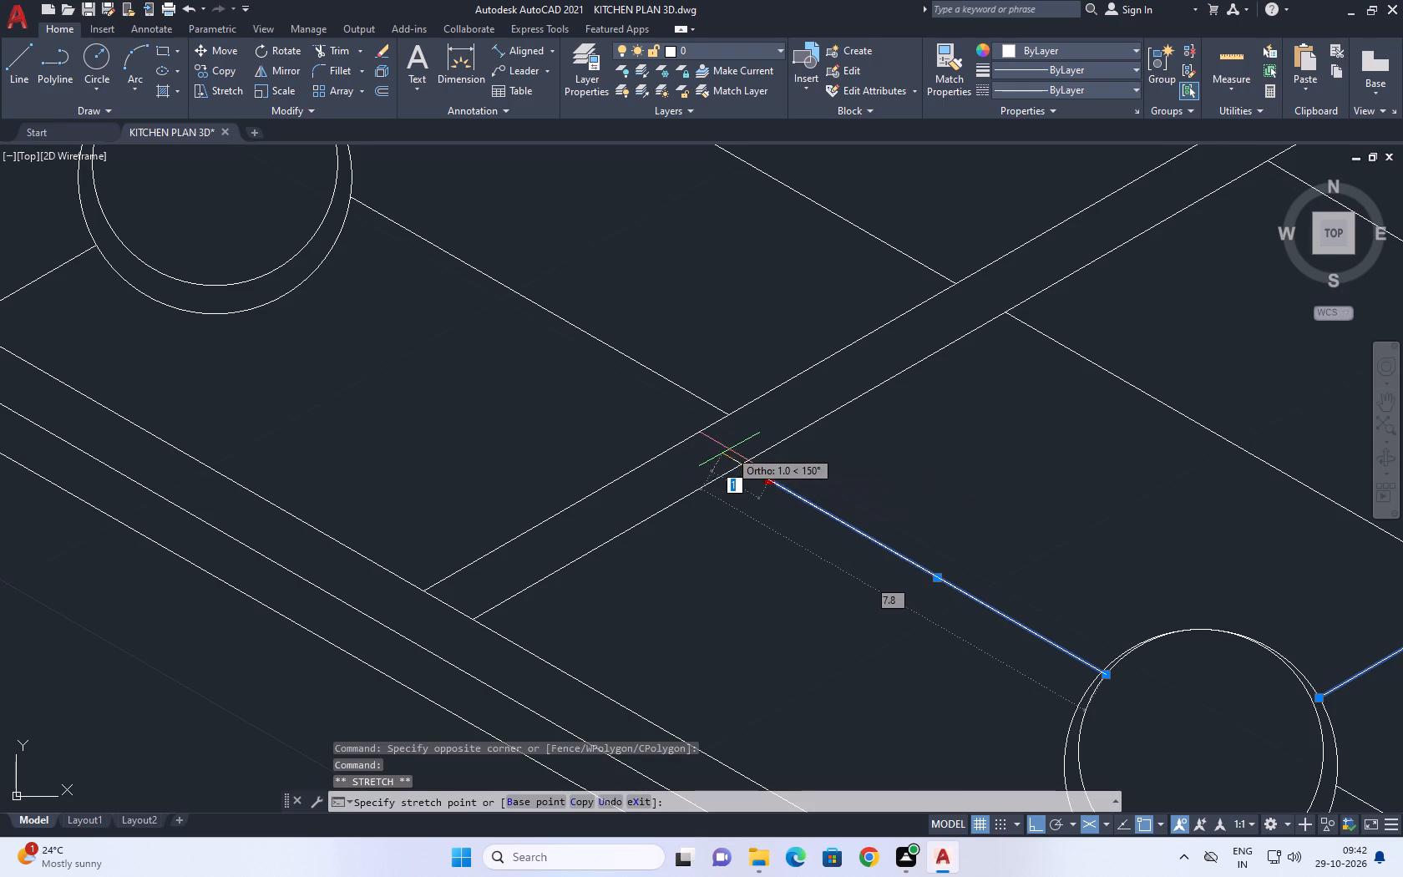
pyautogui.click(741, 463)
pyautogui.rightClick(777, 421)
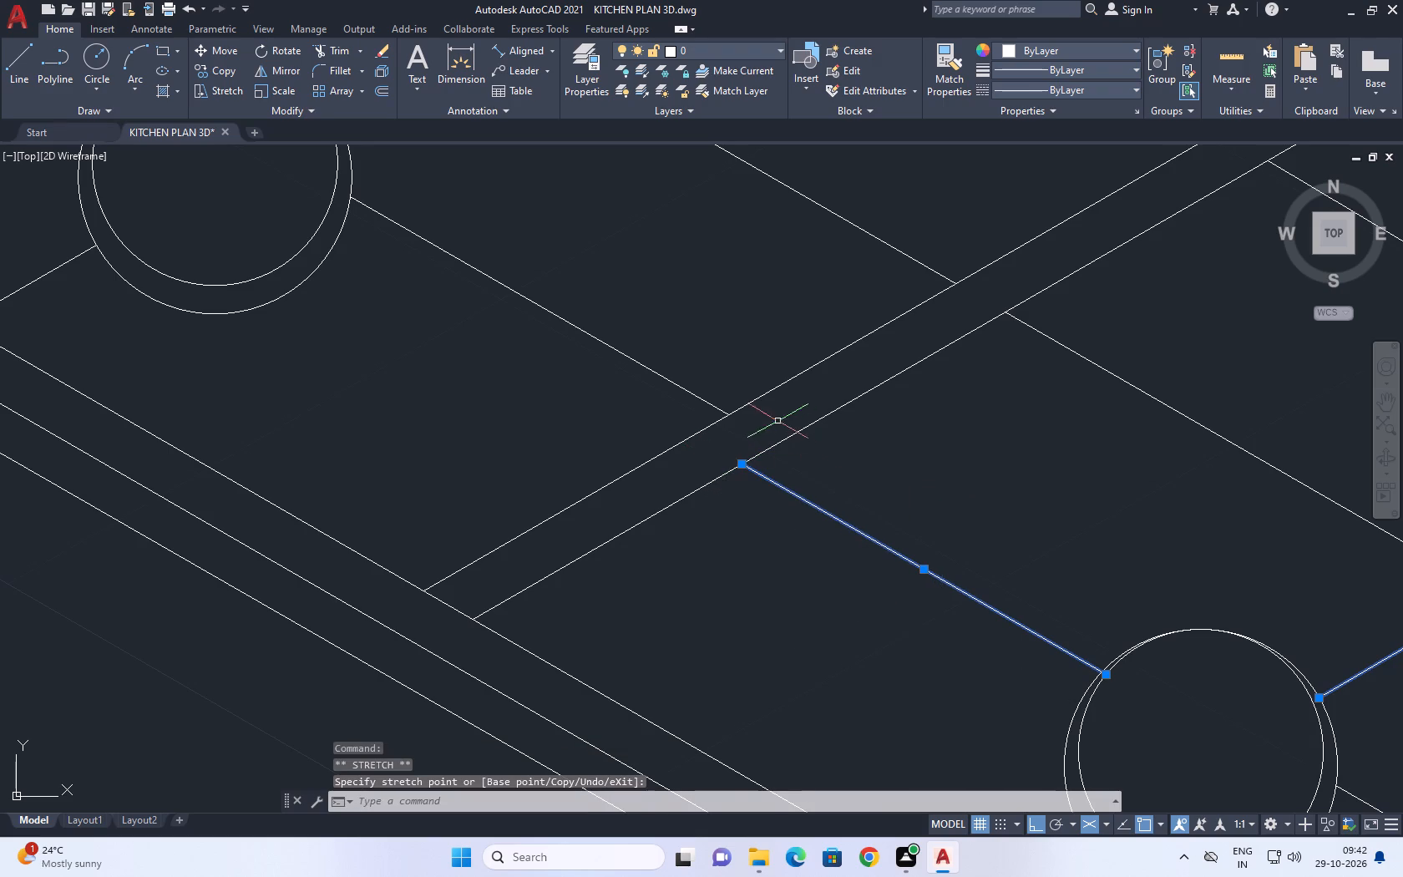
pyautogui.click(833, 687)
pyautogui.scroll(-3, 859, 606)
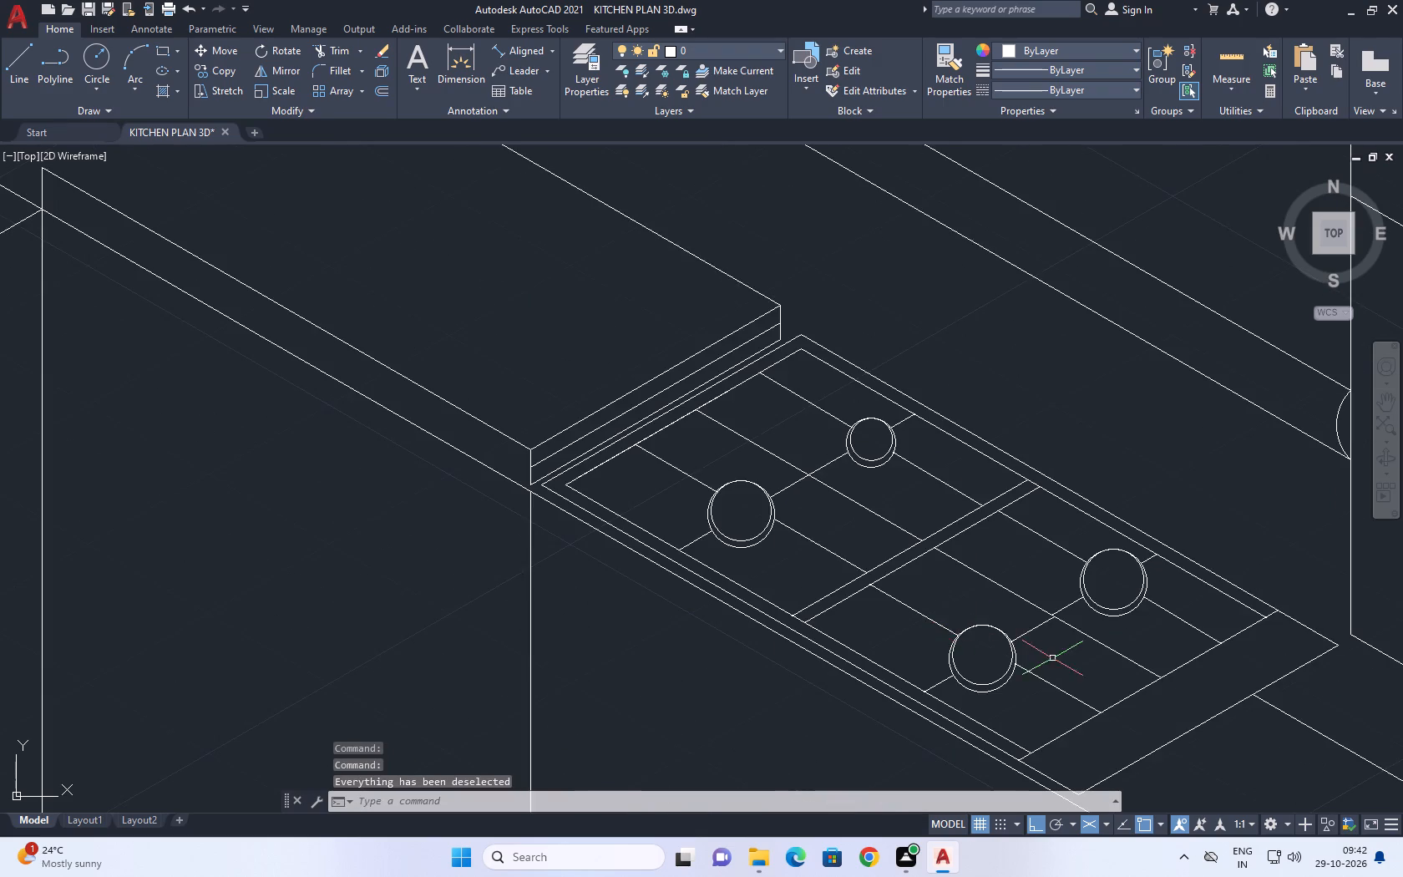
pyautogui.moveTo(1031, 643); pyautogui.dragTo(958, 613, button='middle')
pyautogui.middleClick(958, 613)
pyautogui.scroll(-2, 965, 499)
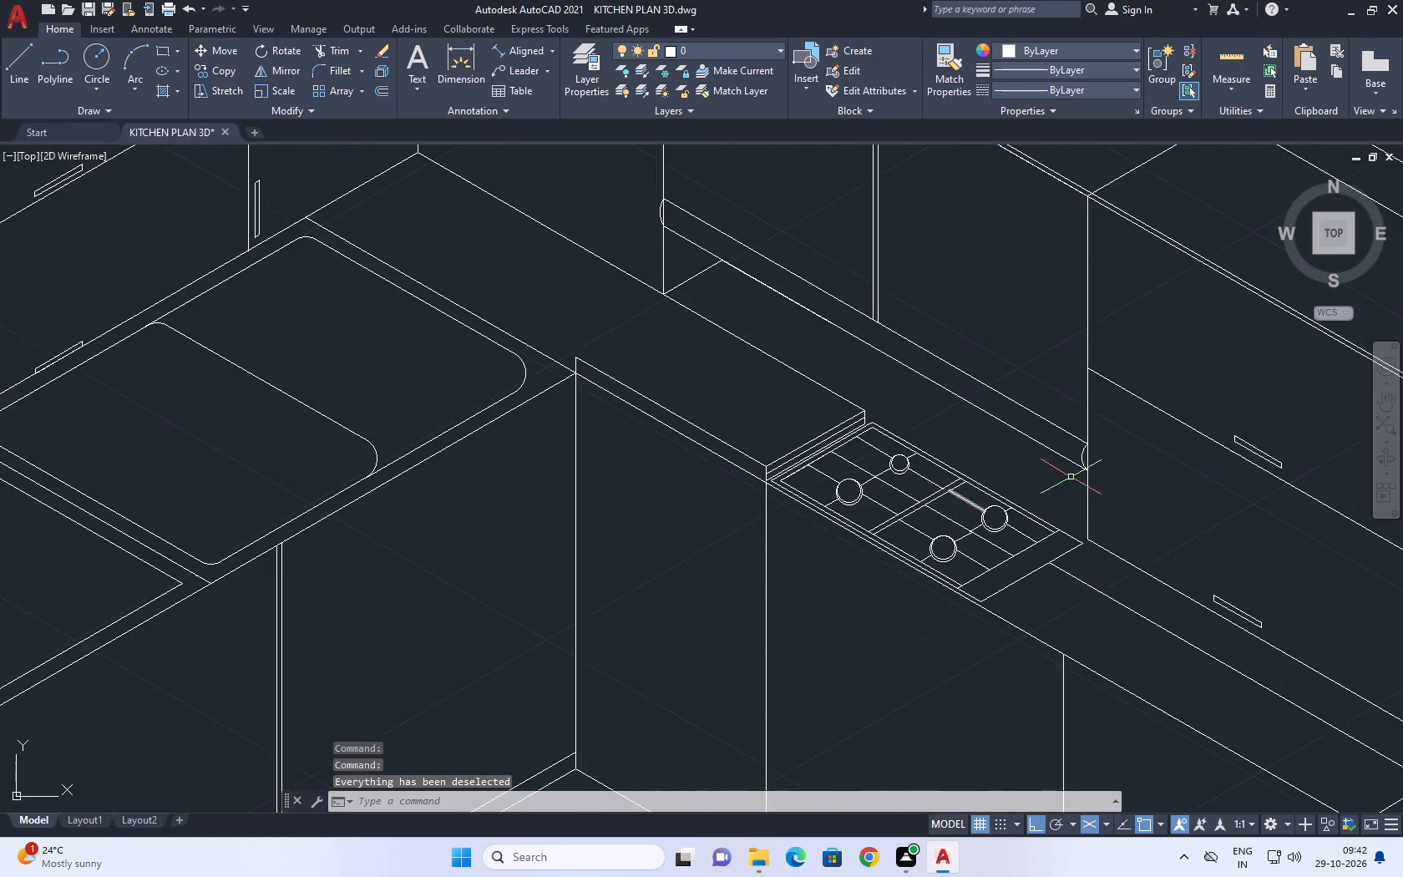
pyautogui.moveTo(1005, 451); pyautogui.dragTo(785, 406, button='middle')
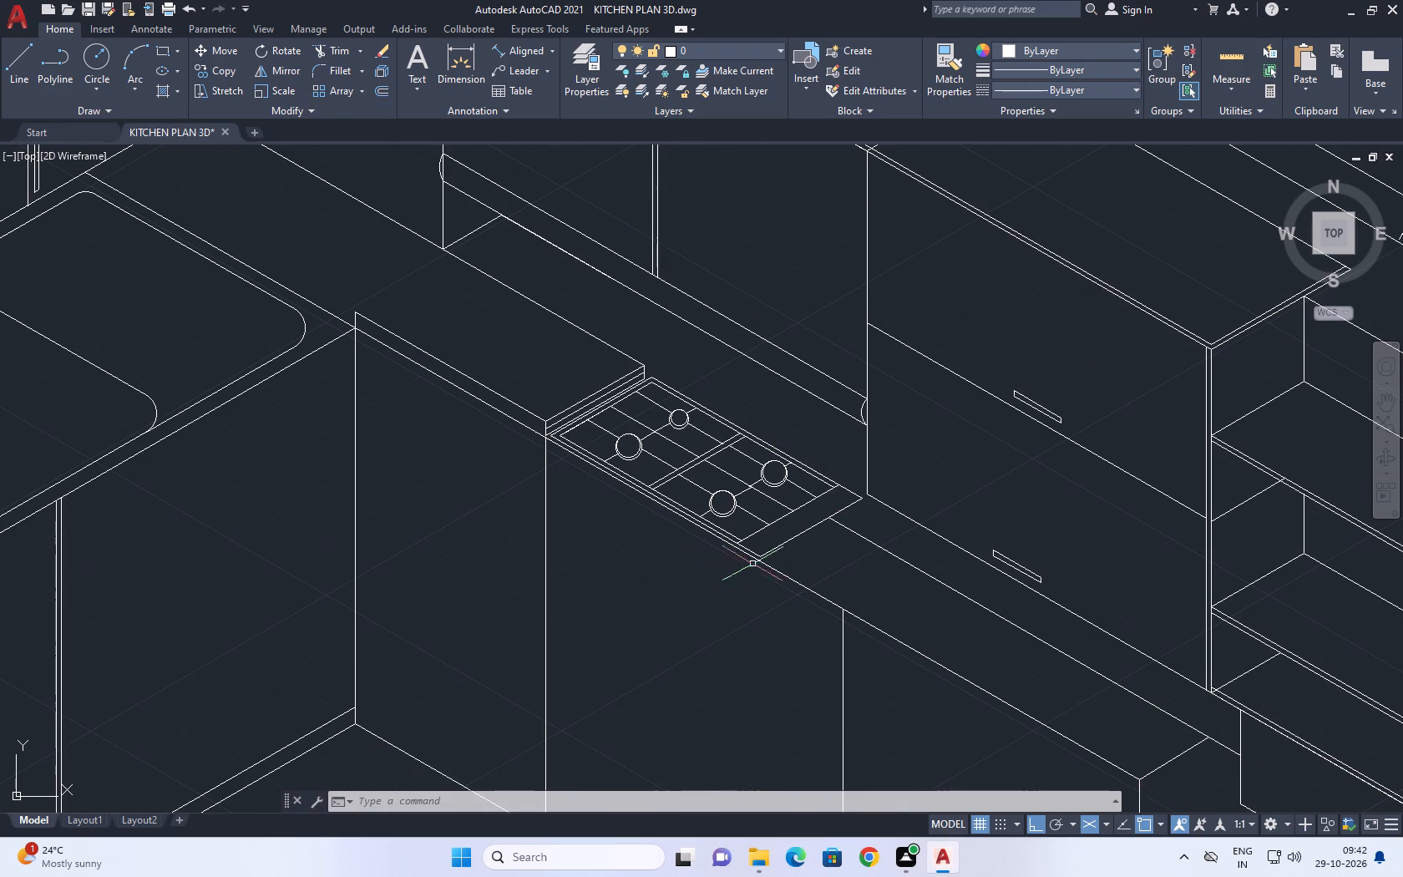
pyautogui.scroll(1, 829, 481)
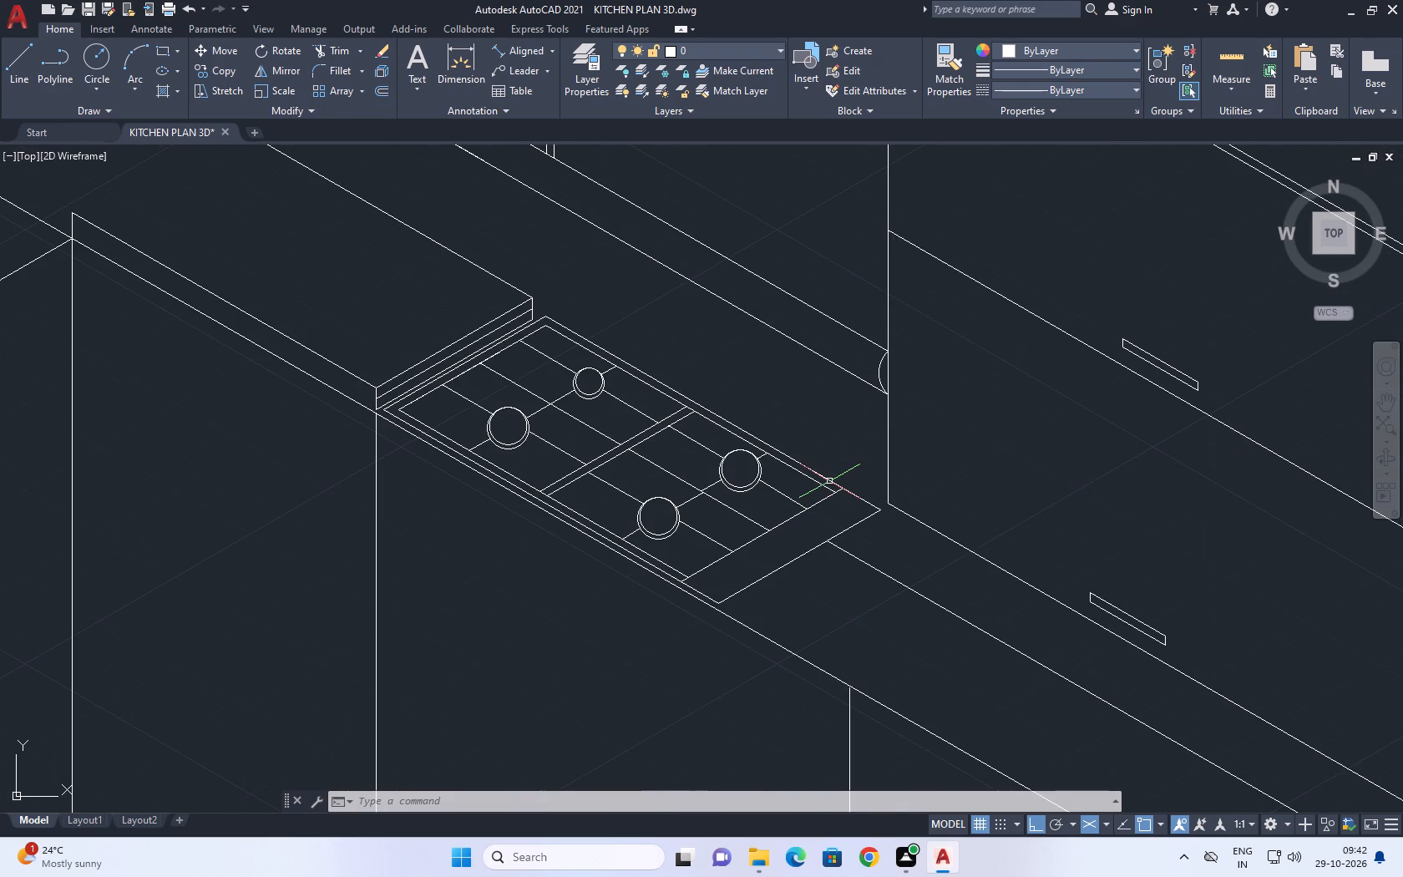
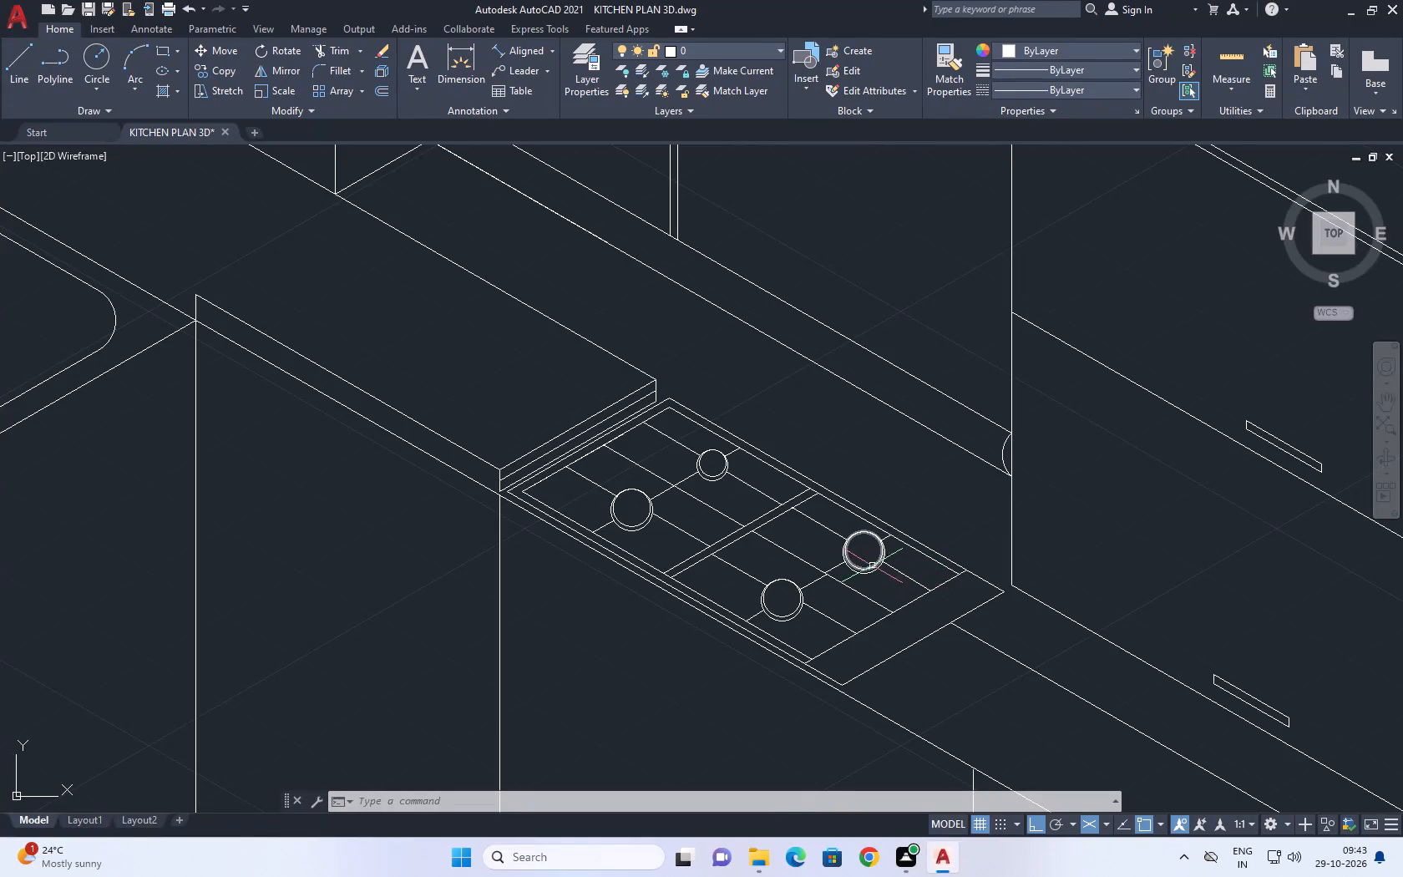
# Draw a small ellipse with a first axis of about 0.6 on the hob's front control strip, near its lower corner.
pyautogui.moveTo(879, 681); pyautogui.dragTo(765, 591, button='middle')
pyautogui.press('c')
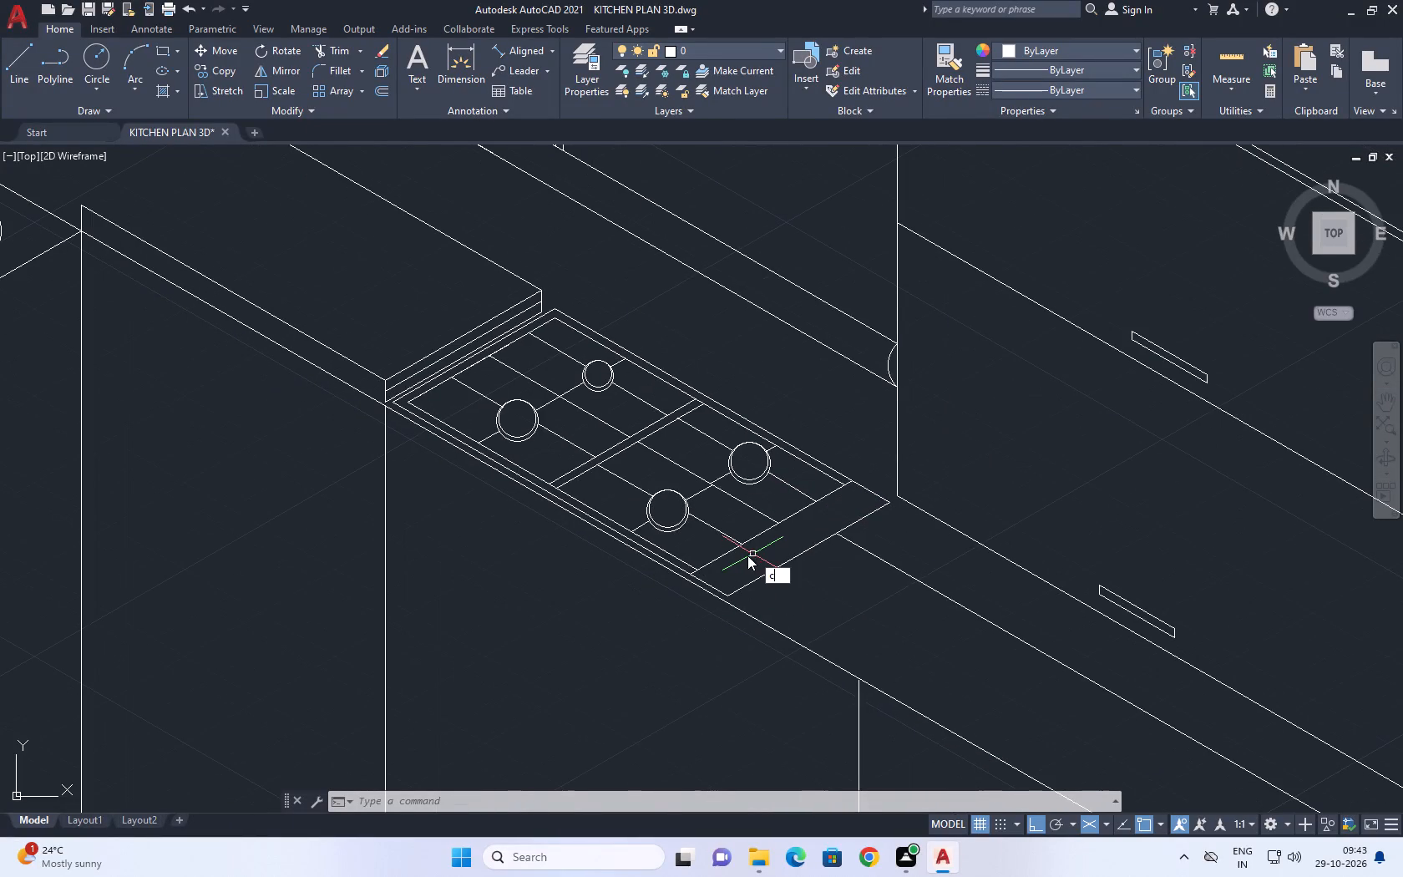
pyautogui.press('Escape')
pyautogui.press('e')
pyautogui.press('l')
pyautogui.press('space')
pyautogui.scroll(1, 756, 591)
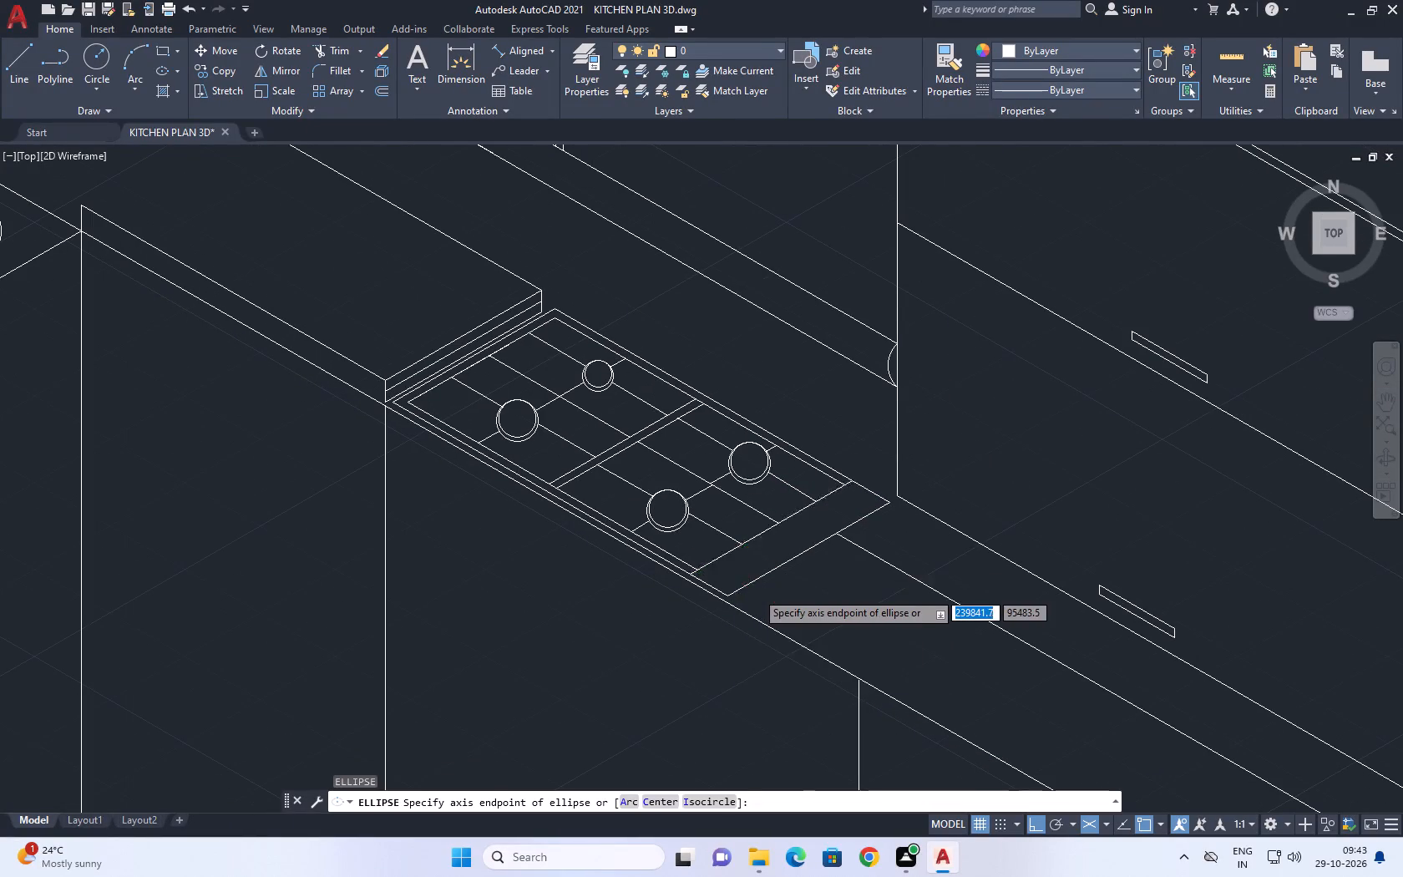
pyautogui.scroll(5, 756, 591)
pyautogui.click(733, 540)
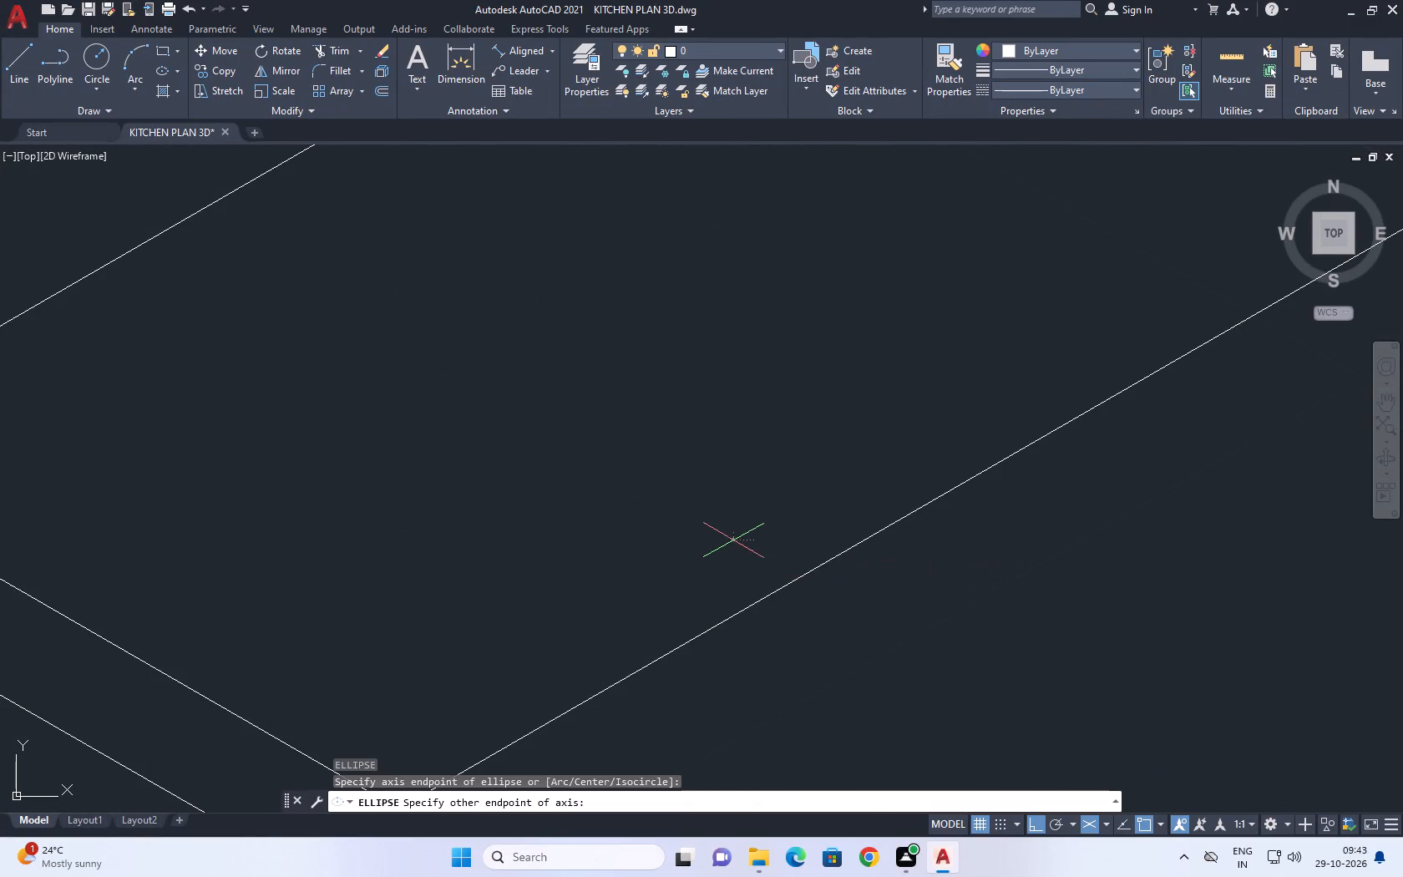
pyautogui.click(676, 492)
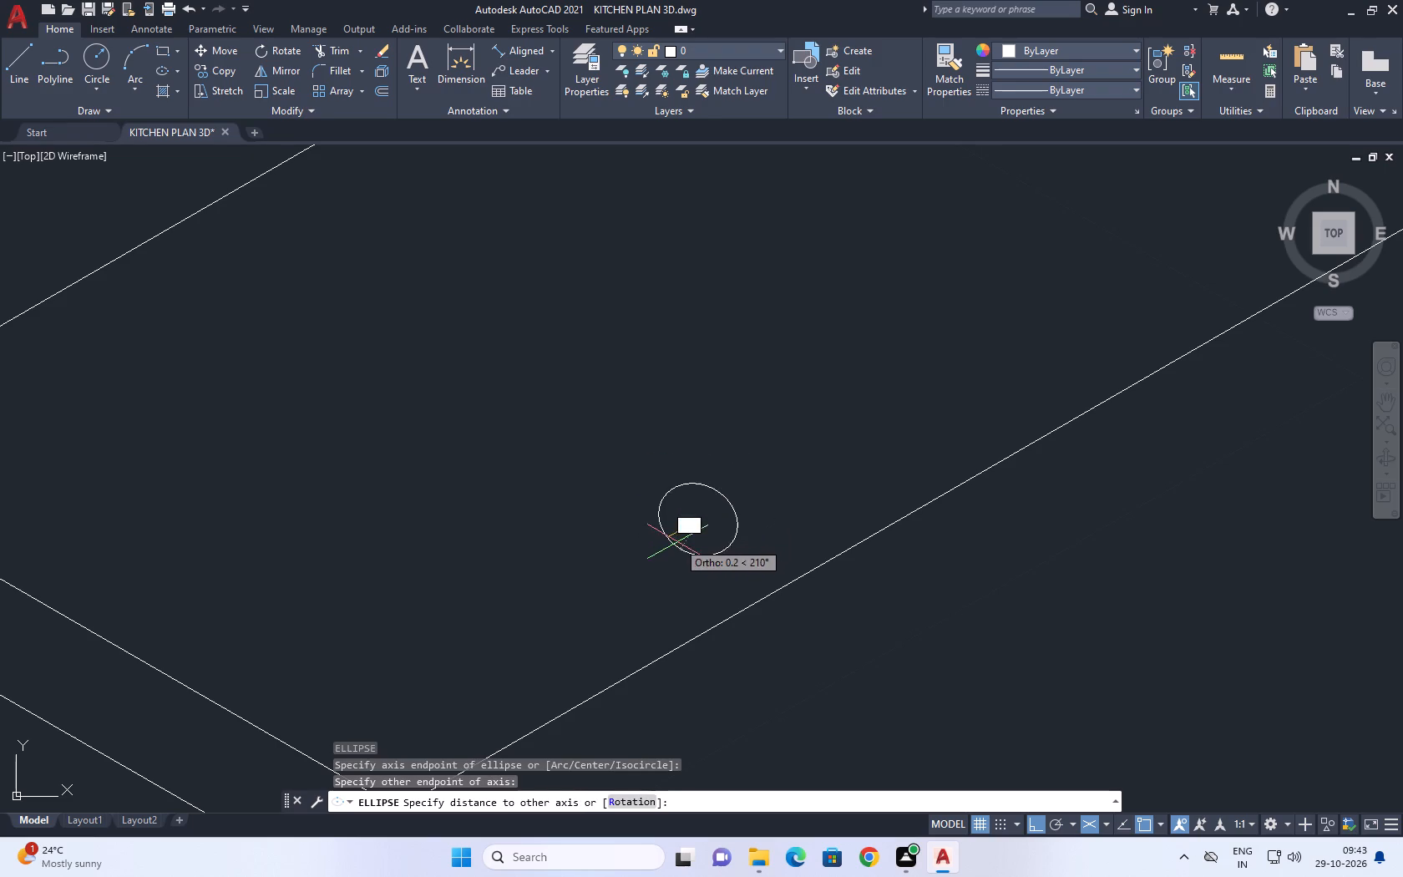
pyautogui.click(669, 550)
# Stretch the small ellipse by its axis endpoints into a flatter, slanted control-knob shape beside the strip's outer edge.
pyautogui.moveTo(752, 558); pyautogui.dragTo(732, 537)
pyautogui.click(705, 525)
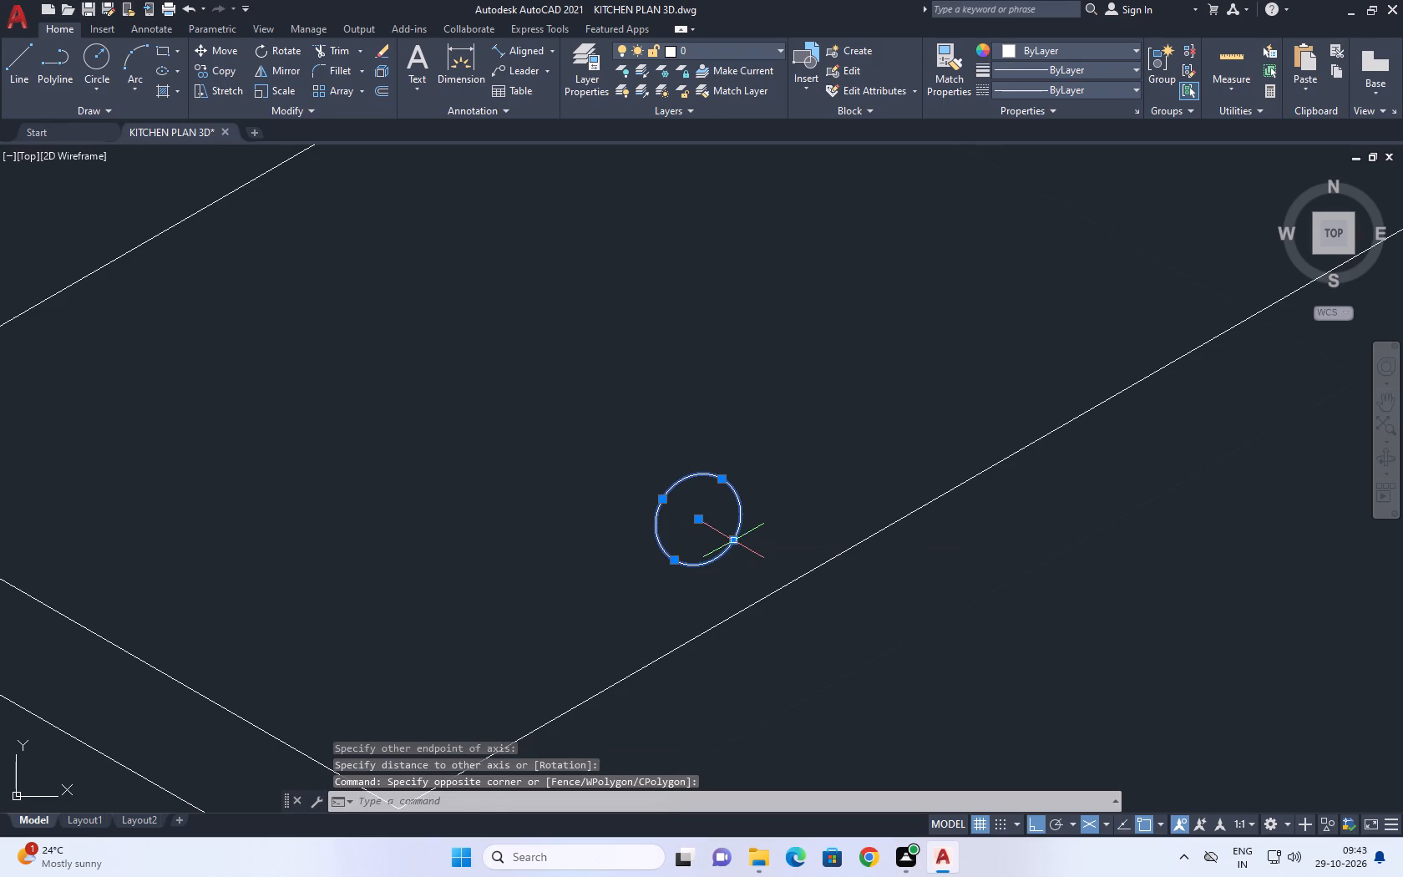
pyautogui.click(732, 541)
pyautogui.click(739, 577)
pyautogui.scroll(-3, 776, 506)
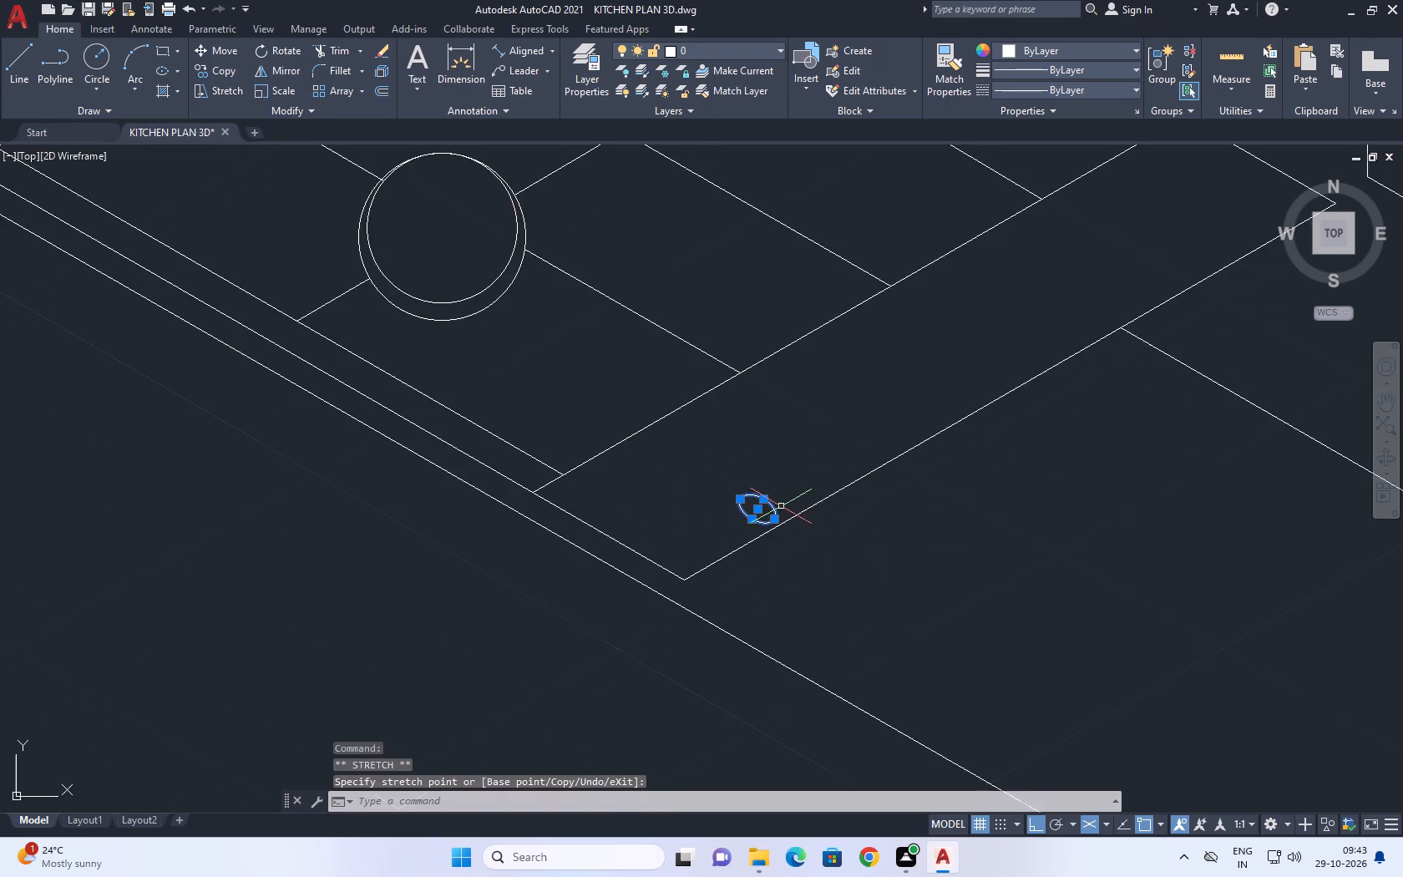
pyautogui.moveTo(864, 449); pyautogui.dragTo(838, 512, button='middle')
pyautogui.scroll(2, 726, 553)
pyautogui.click(692, 581)
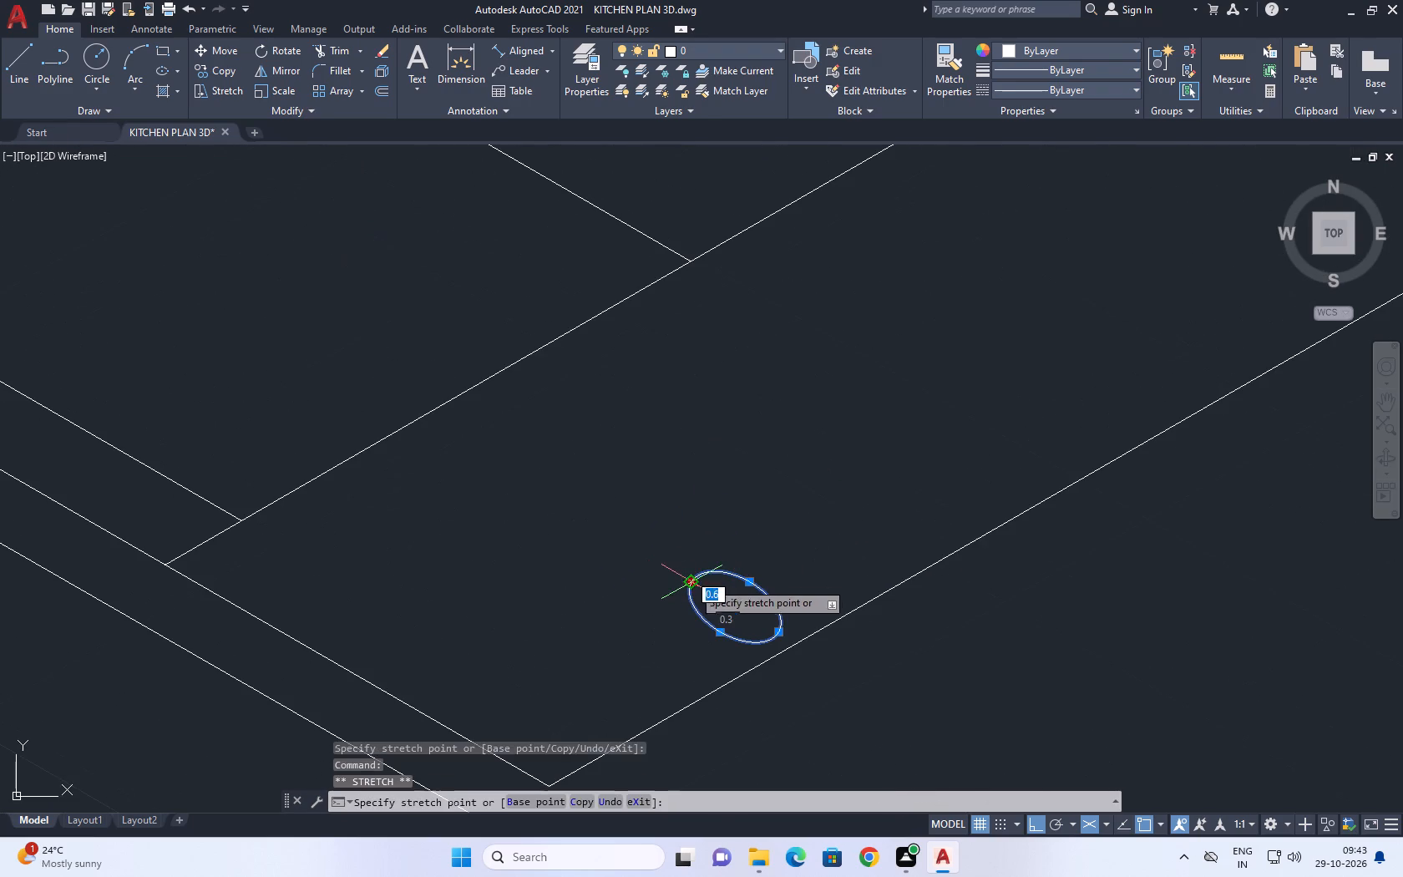
pyautogui.click(701, 568)
# Copy the knob ellipse three times along the strip's outer edge to form a row of four knobs.
pyautogui.moveTo(798, 559); pyautogui.dragTo(722, 632, button='middle')
pyautogui.press('c')
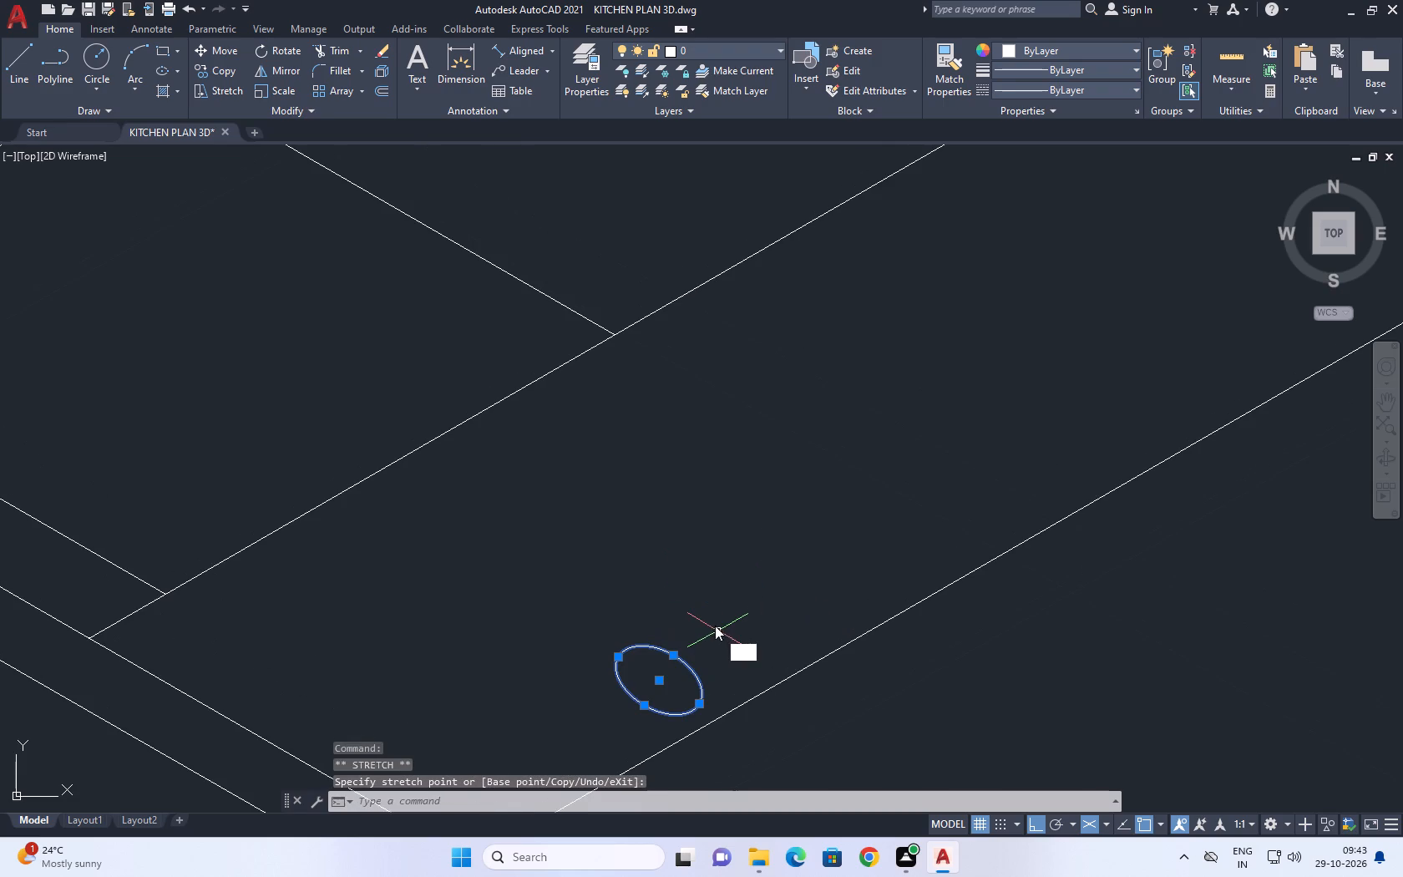
pyautogui.press('o')
pyautogui.press('space')
pyautogui.moveTo(712, 661); pyautogui.dragTo(764, 641)
pyautogui.click(961, 485)
pyautogui.moveTo(1110, 324); pyautogui.dragTo(776, 469, button='middle')
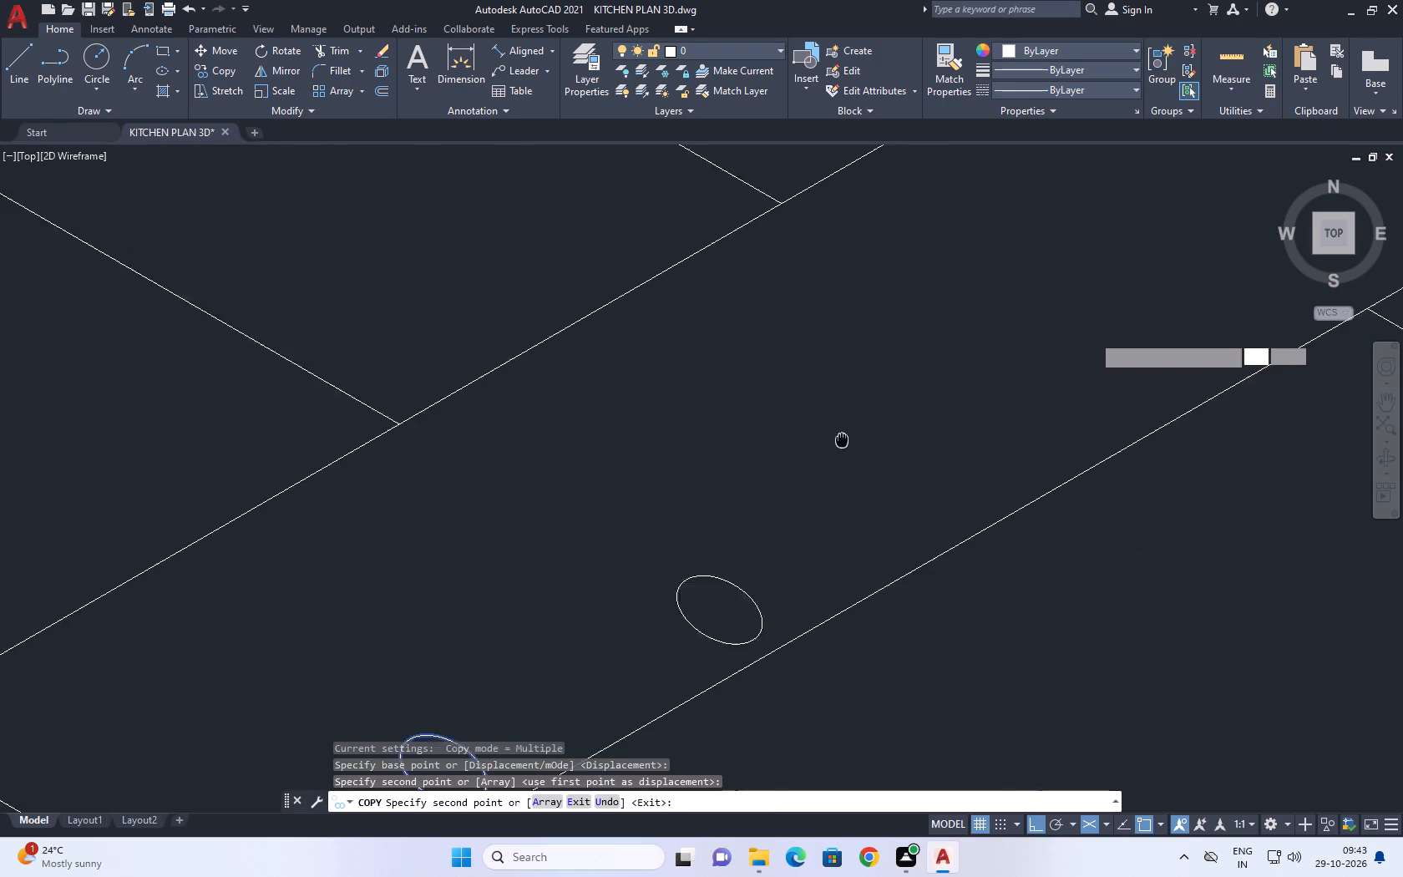
pyautogui.moveTo(776, 469); pyautogui.dragTo(616, 544, button='middle')
pyautogui.click(774, 489)
pyautogui.click(1123, 308)
pyautogui.press('space')
# Move the four knob ellipses together a short distance along the strip at 30° to centre the row.
pyautogui.scroll(-5, 580, 462)
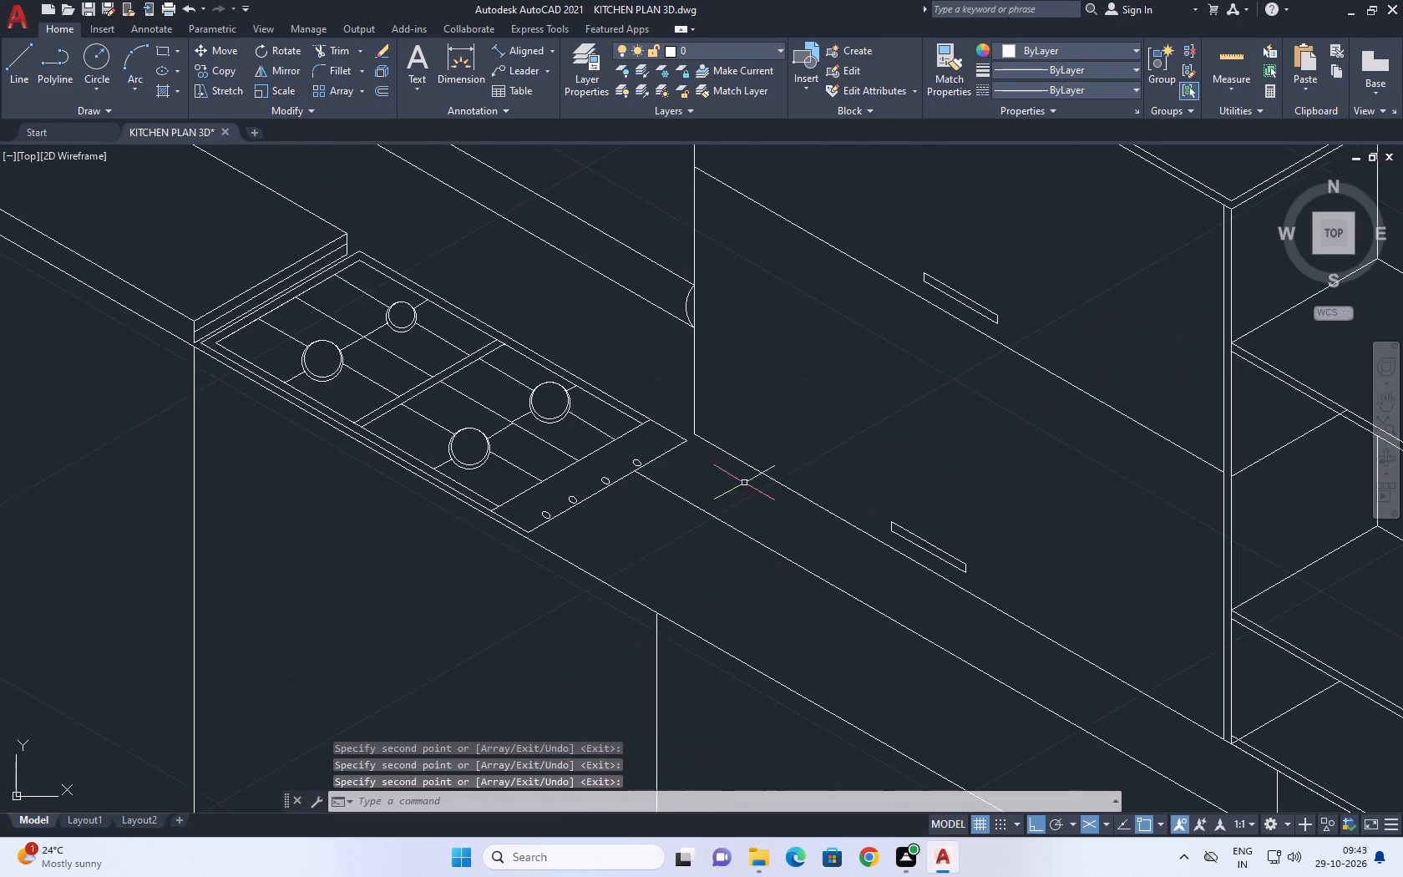
pyautogui.scroll(2, 534, 490)
pyautogui.moveTo(636, 476); pyautogui.dragTo(636, 546, button='middle')
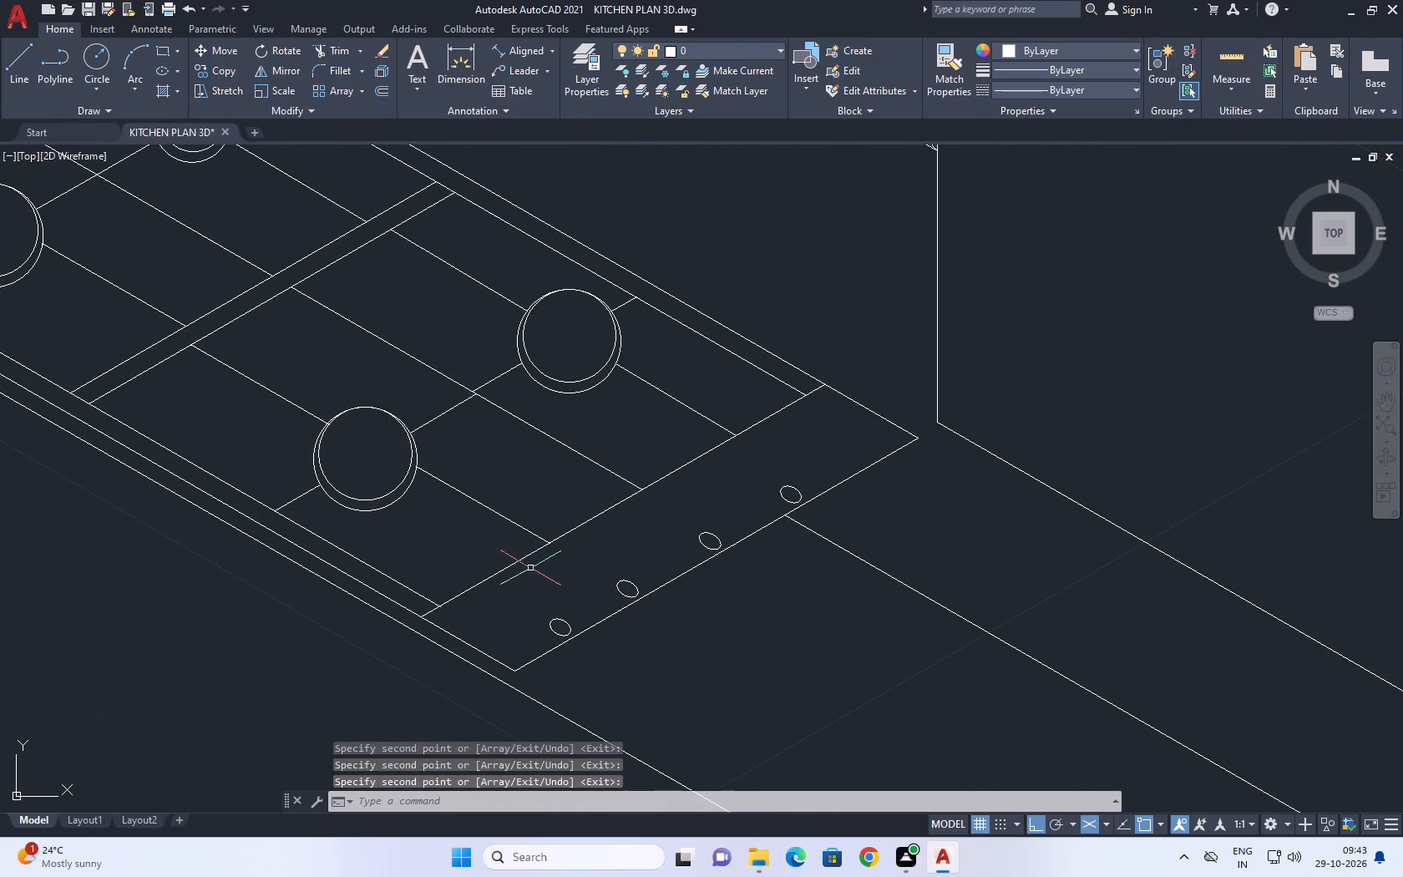
pyautogui.click(482, 504)
pyautogui.press('Escape')
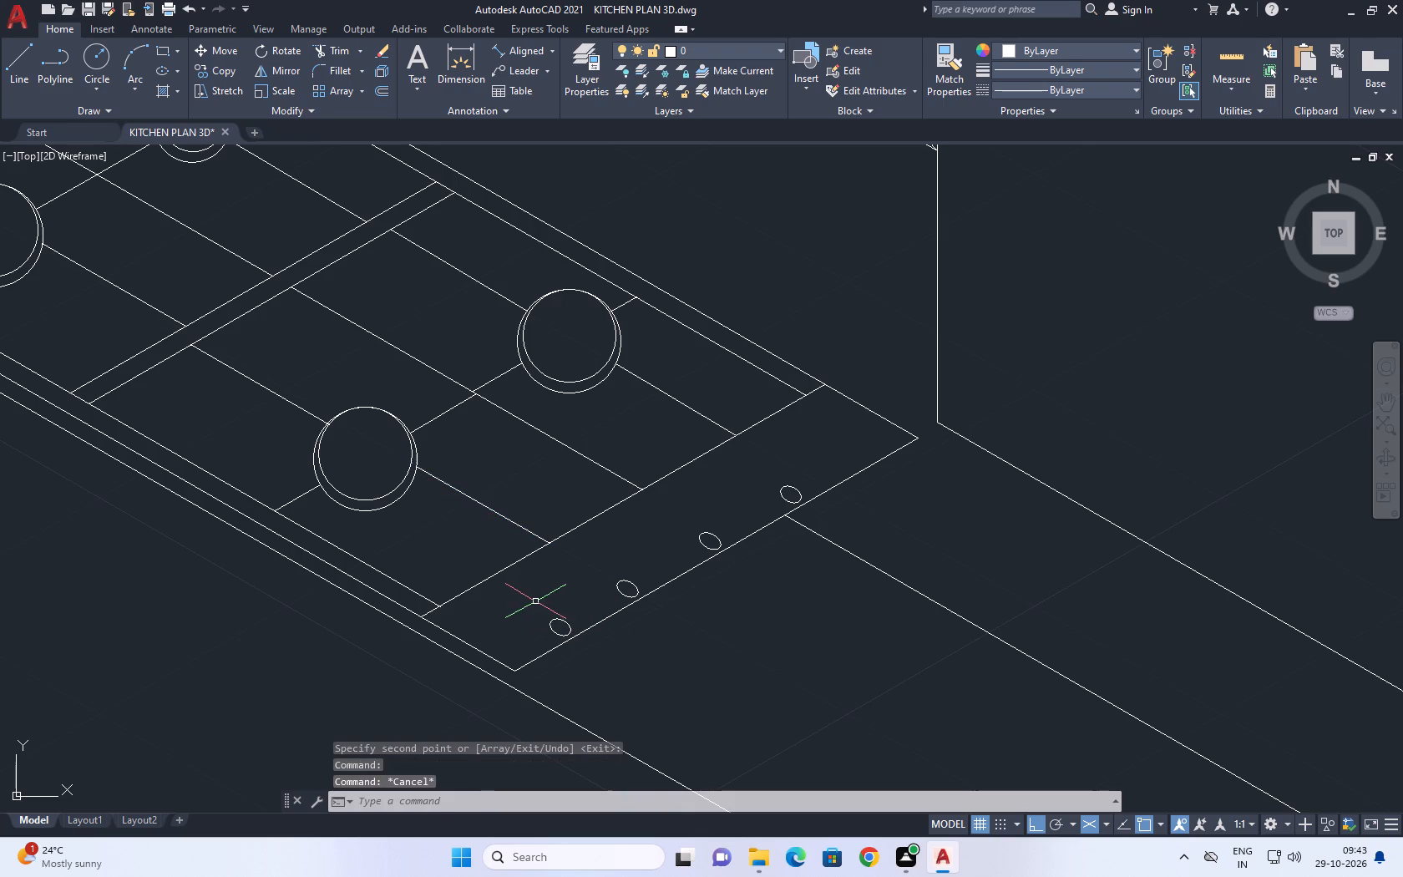
pyautogui.moveTo(524, 594); pyautogui.dragTo(575, 621)
pyautogui.moveTo(622, 682); pyautogui.dragTo(627, 664)
pyautogui.moveTo(597, 530); pyautogui.dragTo(595, 538)
pyautogui.click(667, 635)
pyautogui.moveTo(680, 490); pyautogui.dragTo(695, 499)
pyautogui.click(746, 600)
pyautogui.moveTo(750, 470); pyautogui.dragTo(760, 472)
pyautogui.moveTo(837, 529); pyautogui.dragTo(843, 542)
pyautogui.press('m')
pyautogui.press('space')
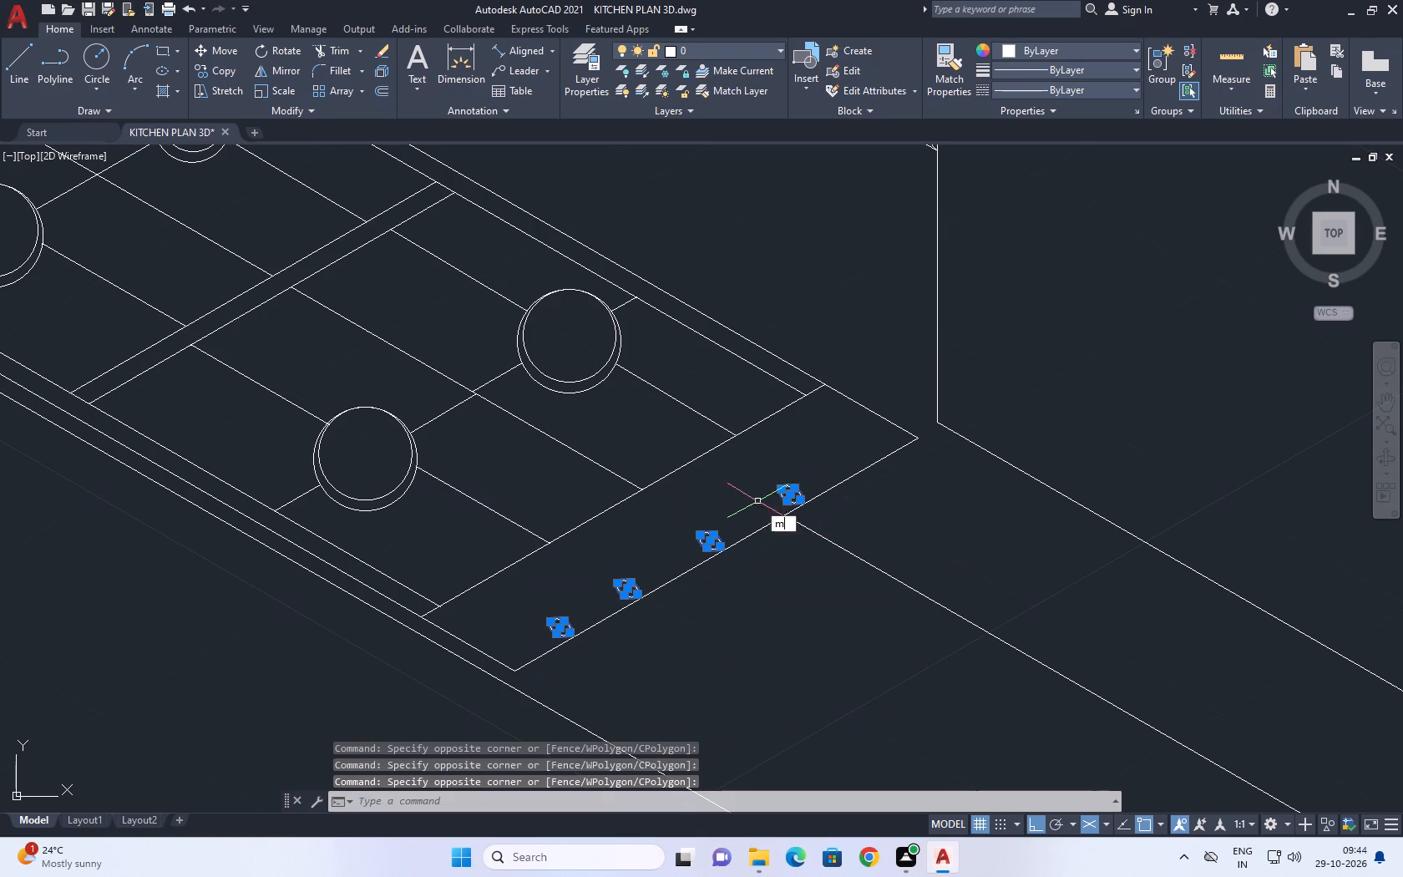
pyautogui.click(683, 575)
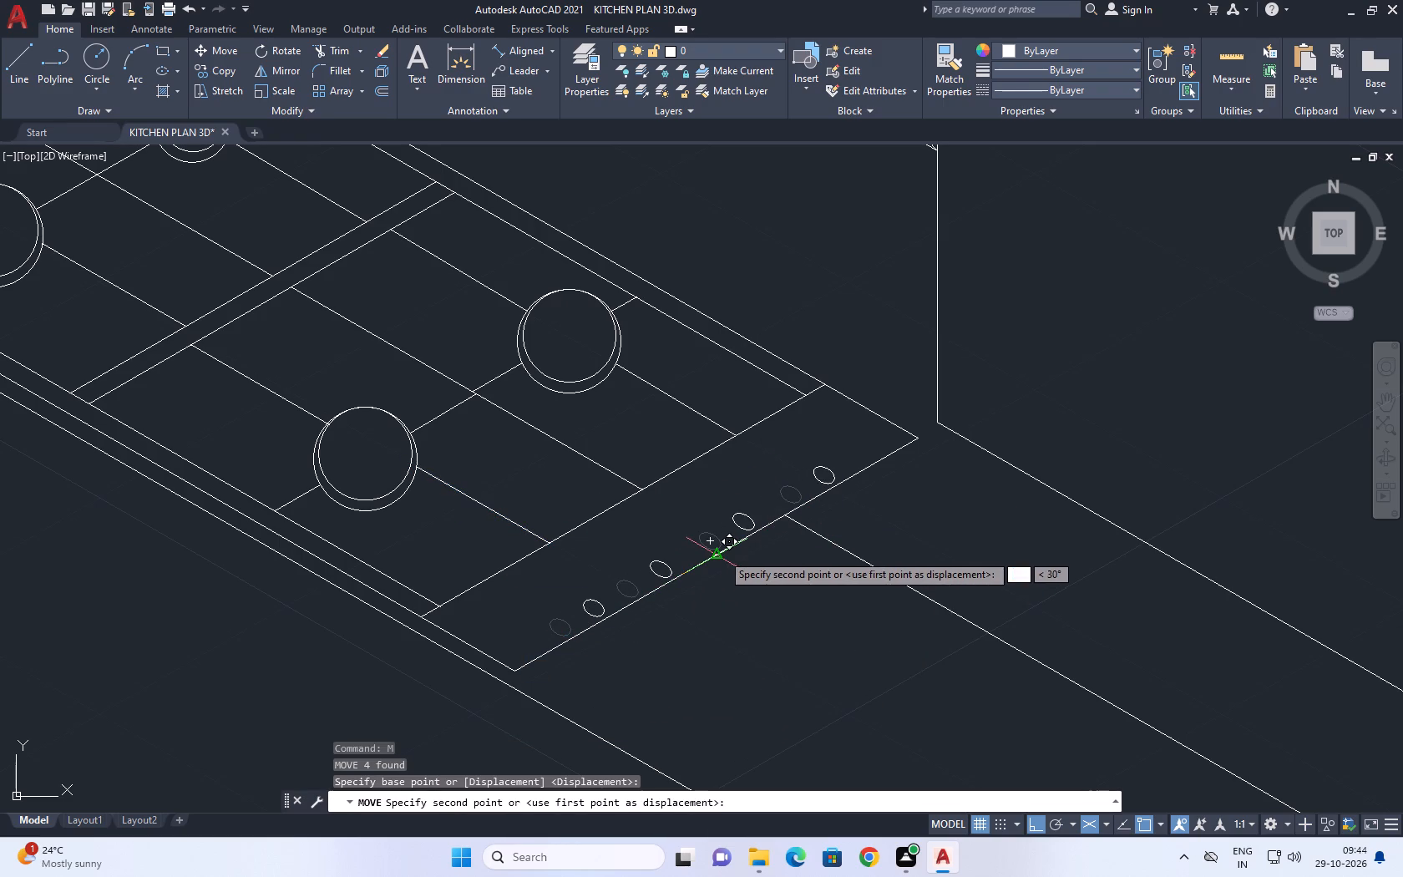
pyautogui.click(722, 553)
# Trim the hob's inner frame lines between the two central divider lines at both ends of the divider.
pyautogui.moveTo(765, 545); pyautogui.dragTo(686, 586, button='middle')
pyautogui.scroll(-1, 647, 577)
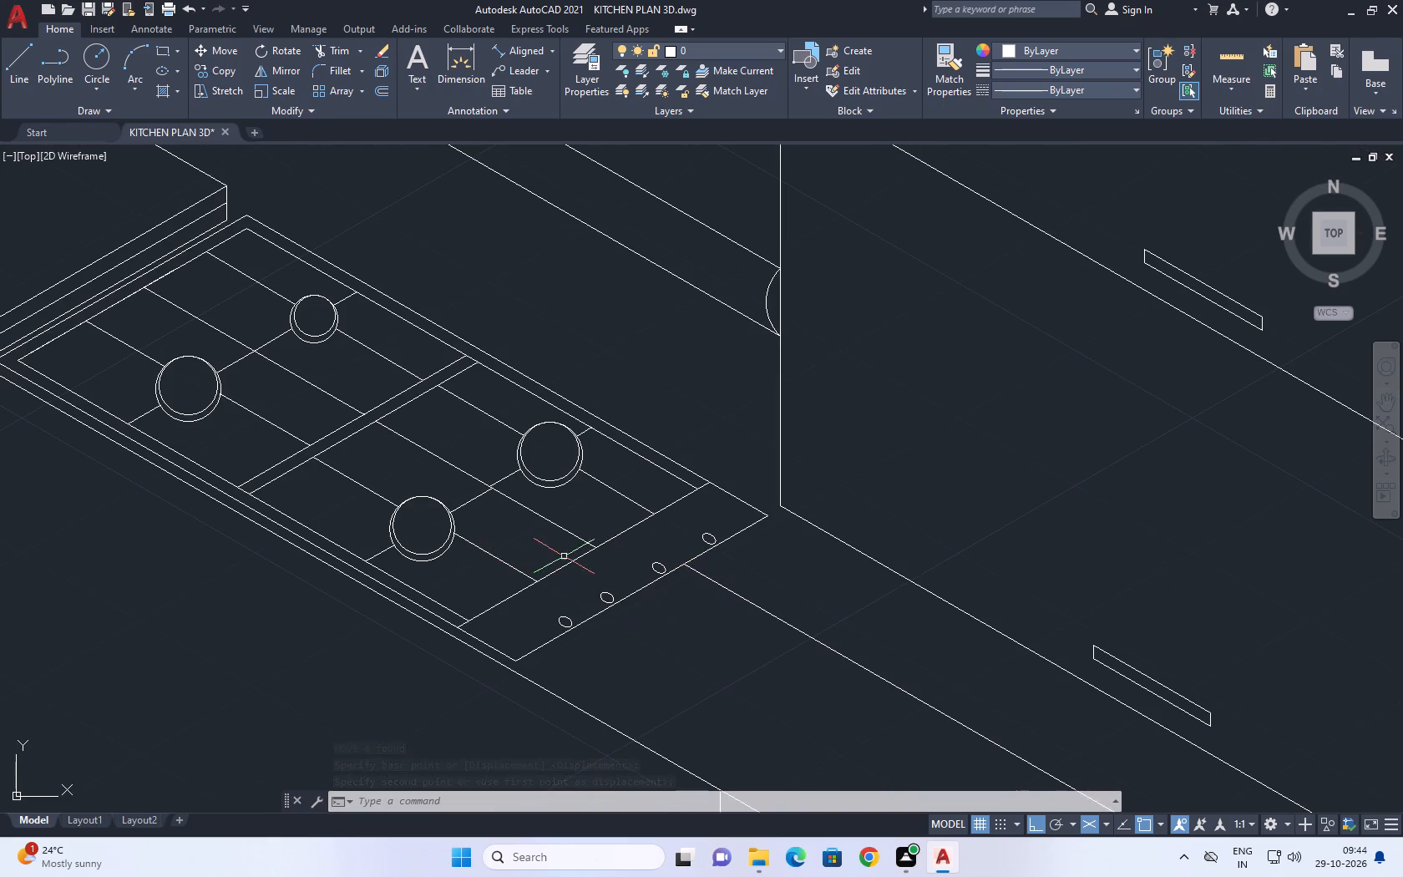
pyautogui.moveTo(455, 517); pyautogui.dragTo(699, 685, button='middle')
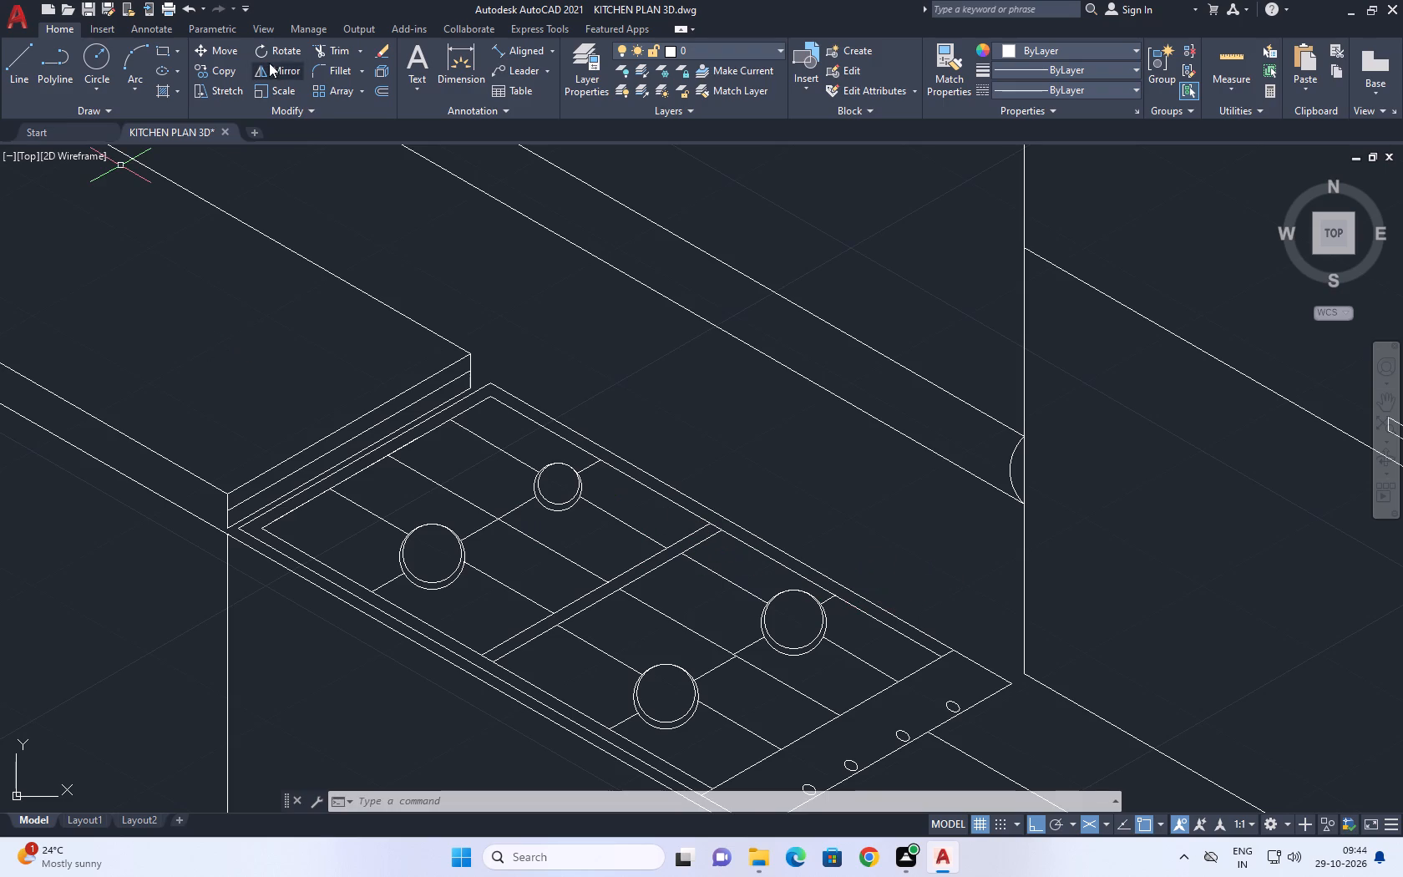
pyautogui.click(336, 51)
pyautogui.scroll(2, 488, 672)
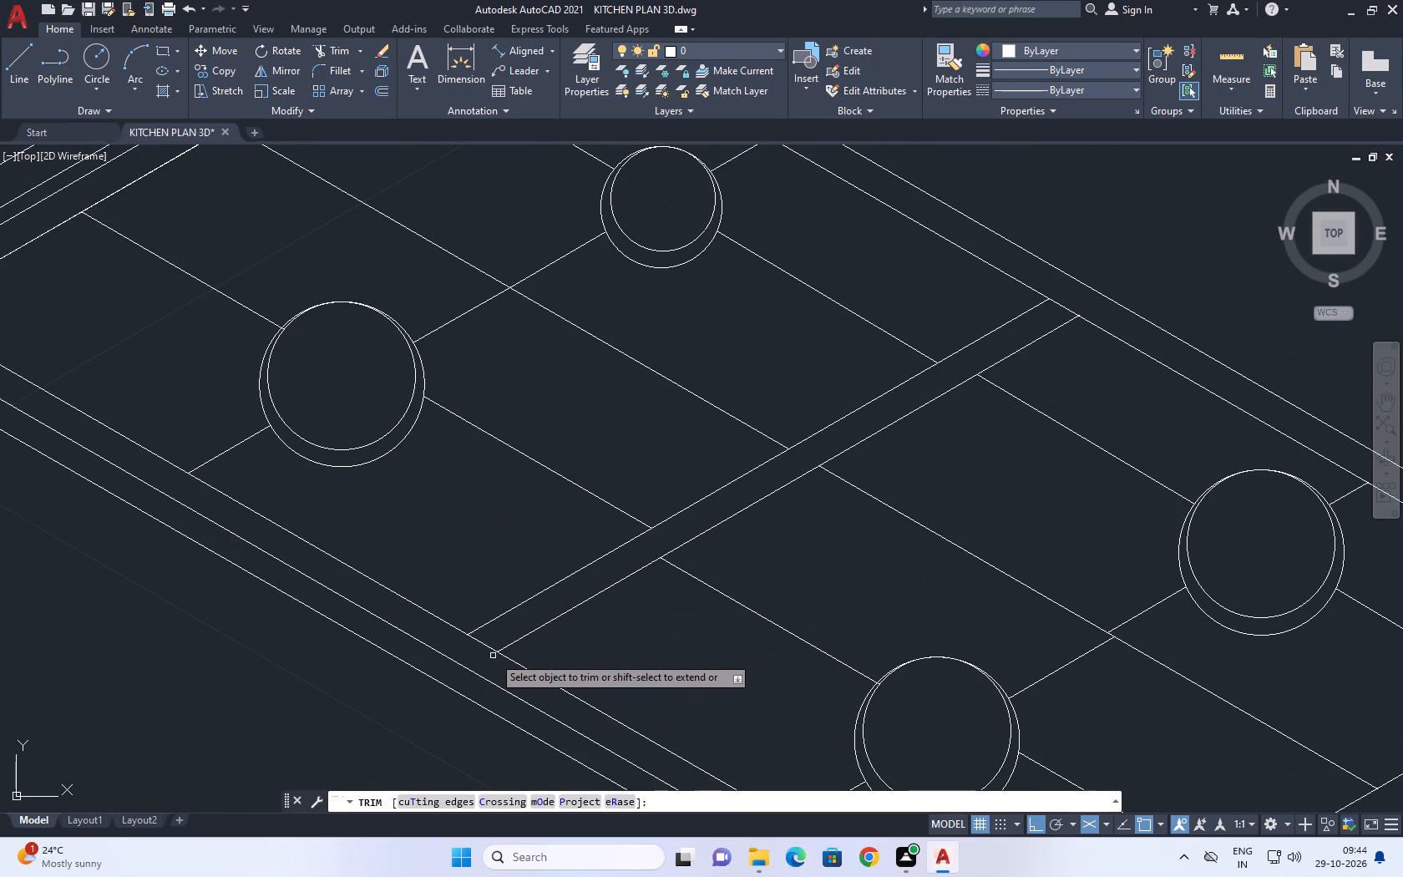
pyautogui.click(490, 648)
pyautogui.scroll(1, 705, 506)
pyautogui.moveTo(693, 555); pyautogui.dragTo(597, 673, button='middle')
pyautogui.moveTo(1005, 393); pyautogui.dragTo(807, 529, button='middle')
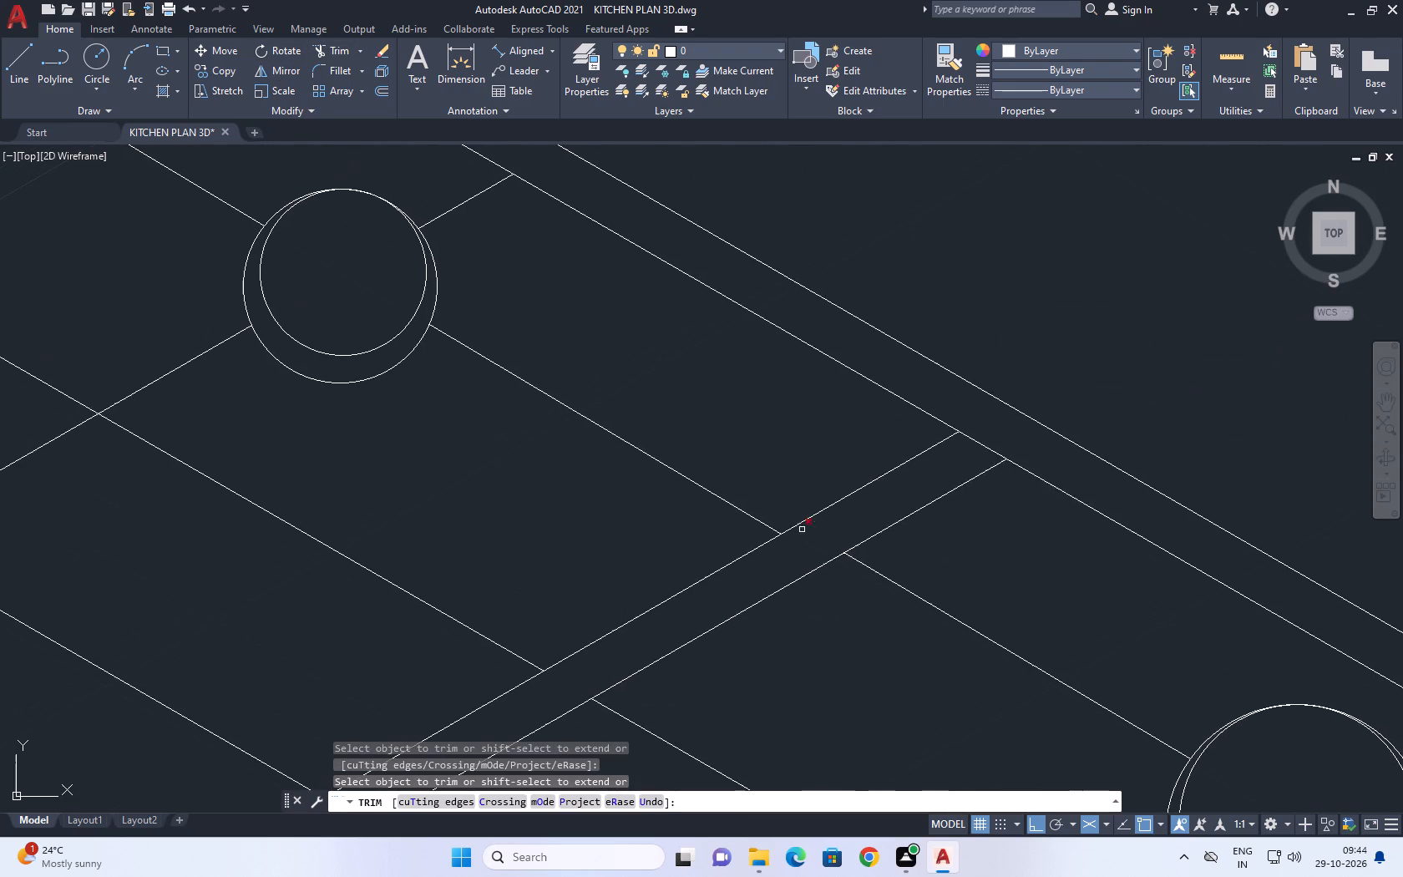
pyautogui.click(985, 444)
pyautogui.rightClick(1023, 343)
pyautogui.click(1045, 370)
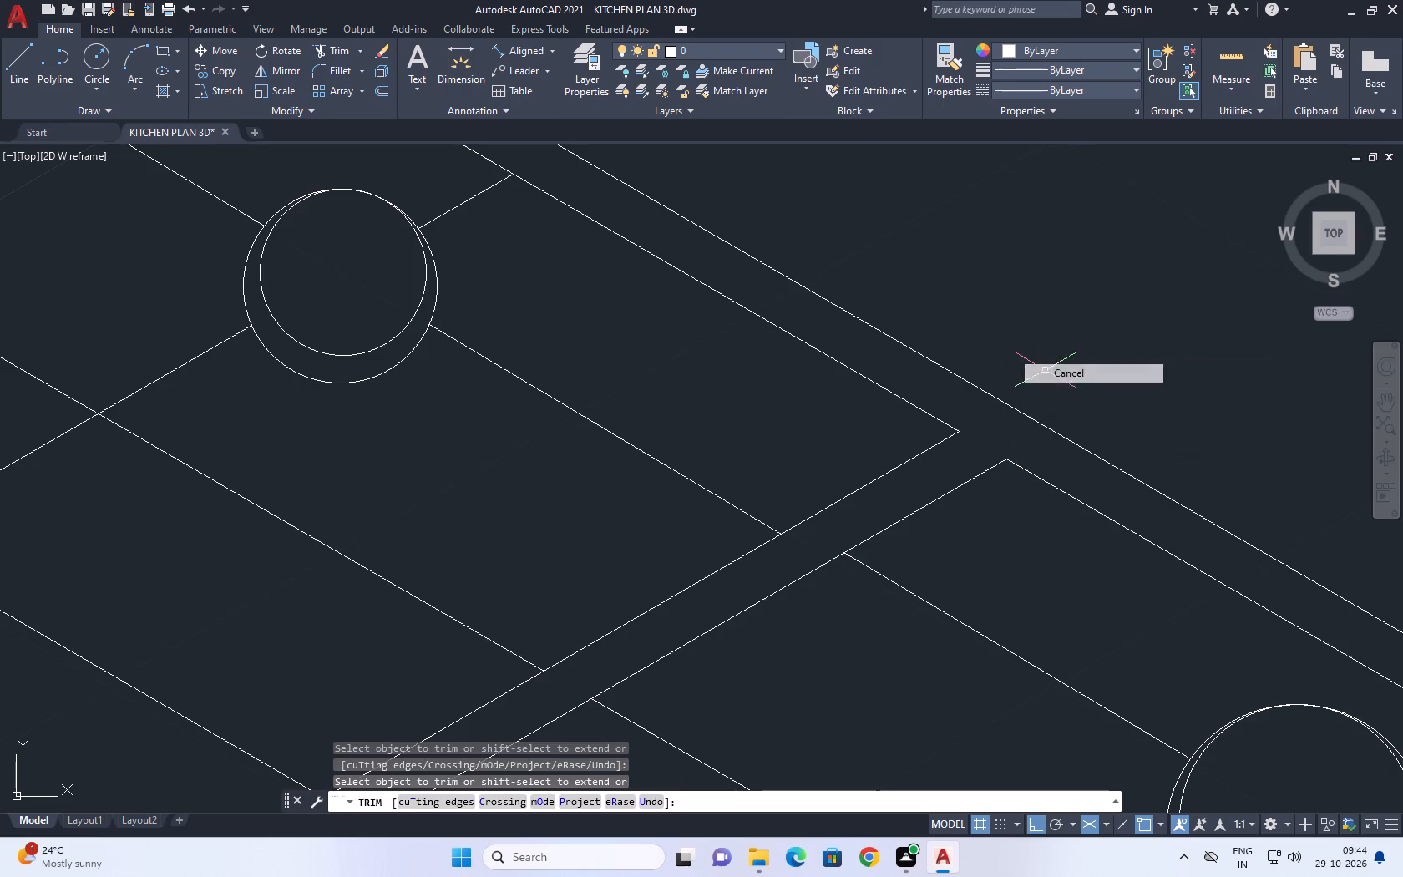
# Examine the finished hob within the whole kitchen and the open end of the adjoining countertop.
pyautogui.scroll(-4, 924, 305)
pyautogui.moveTo(921, 303); pyautogui.dragTo(834, 372, button='middle')
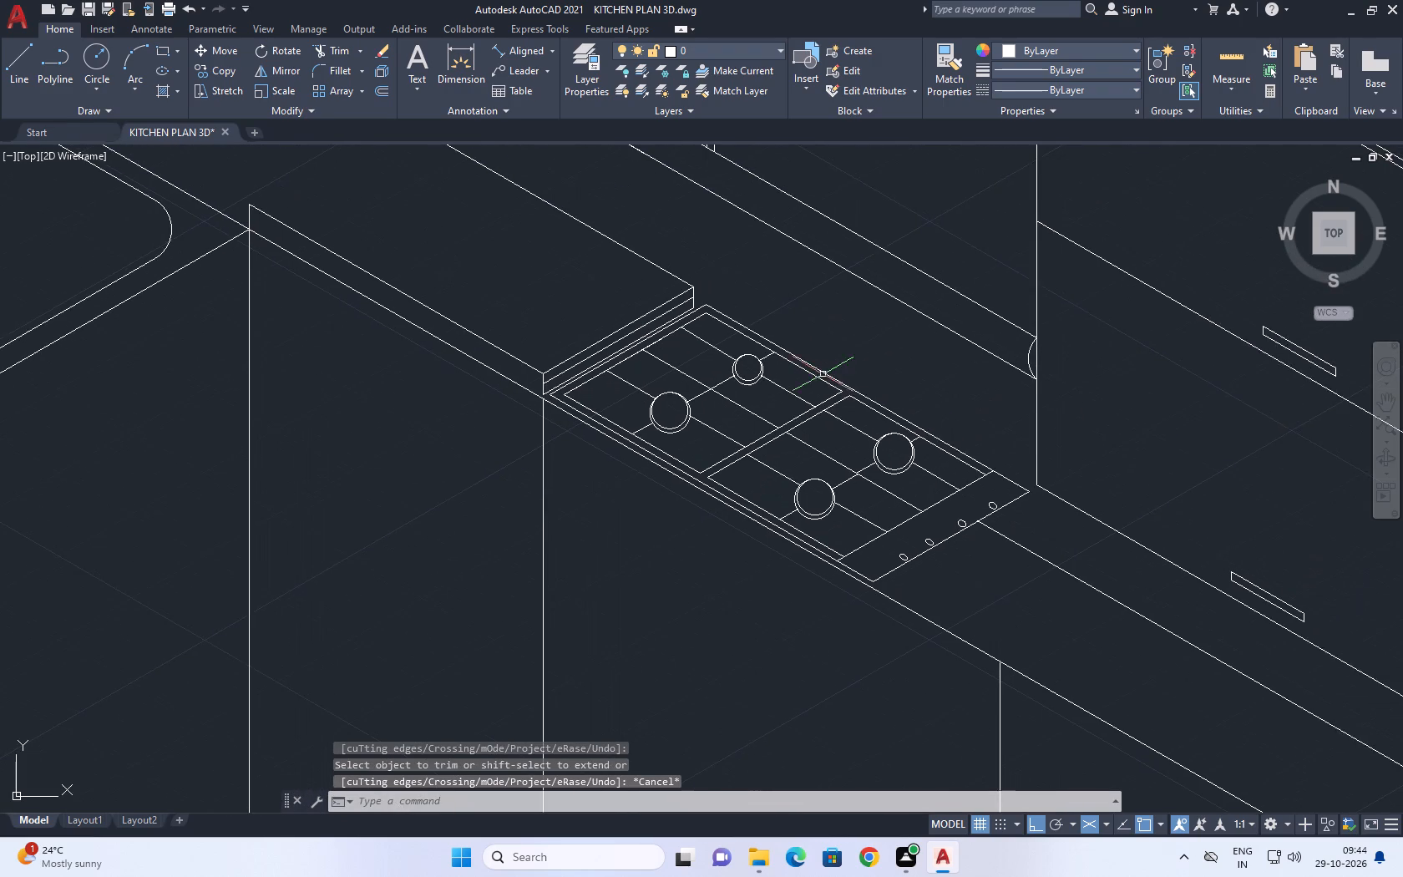
pyautogui.scroll(-1, 859, 368)
pyautogui.moveTo(965, 428); pyautogui.dragTo(895, 455, button='middle')
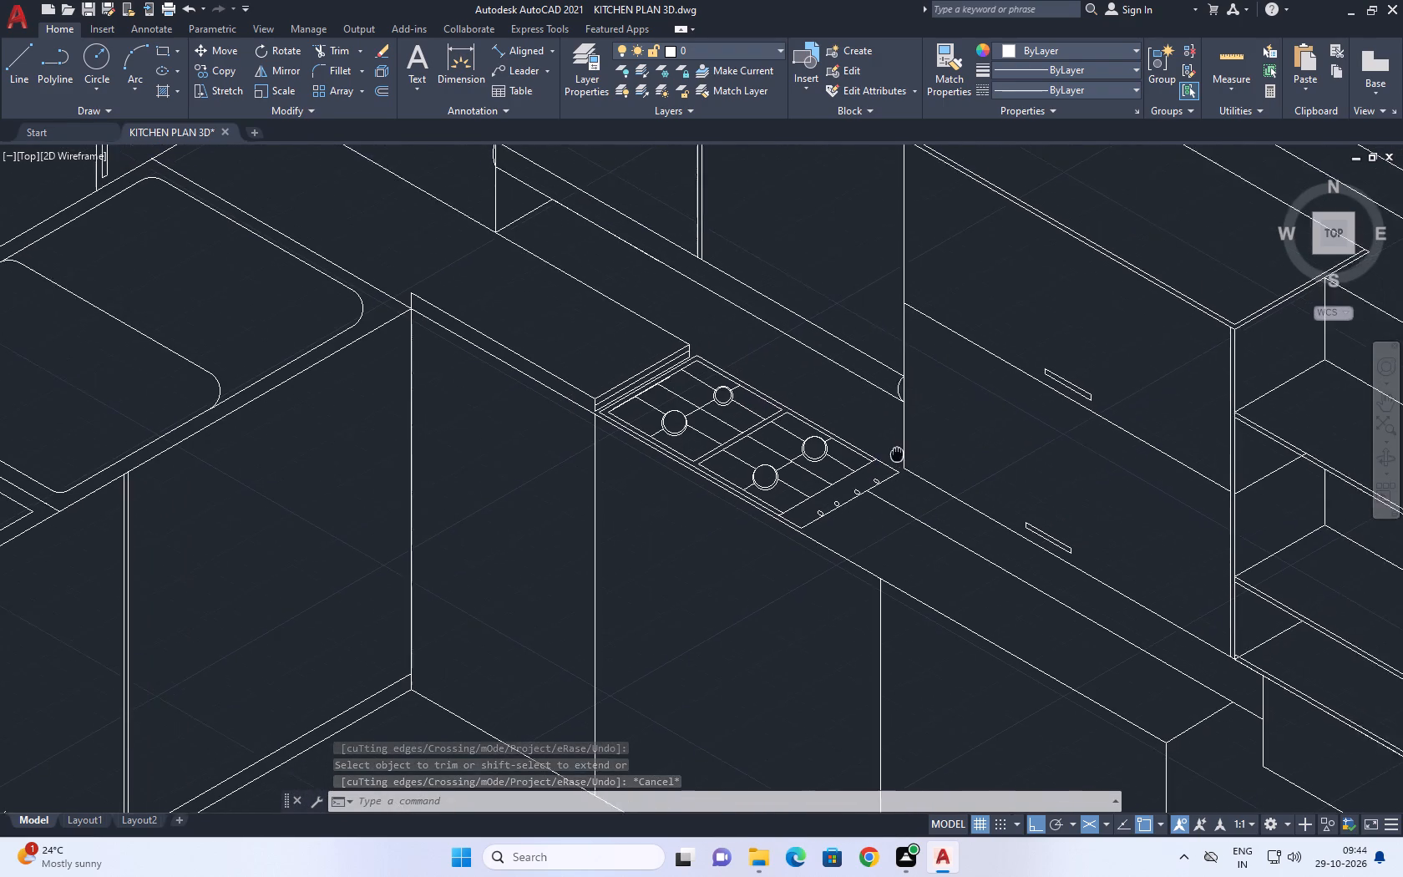
pyautogui.moveTo(895, 455); pyautogui.dragTo(801, 373, button='middle')
pyautogui.scroll(-1, 809, 412)
pyautogui.middleClick(801, 373)
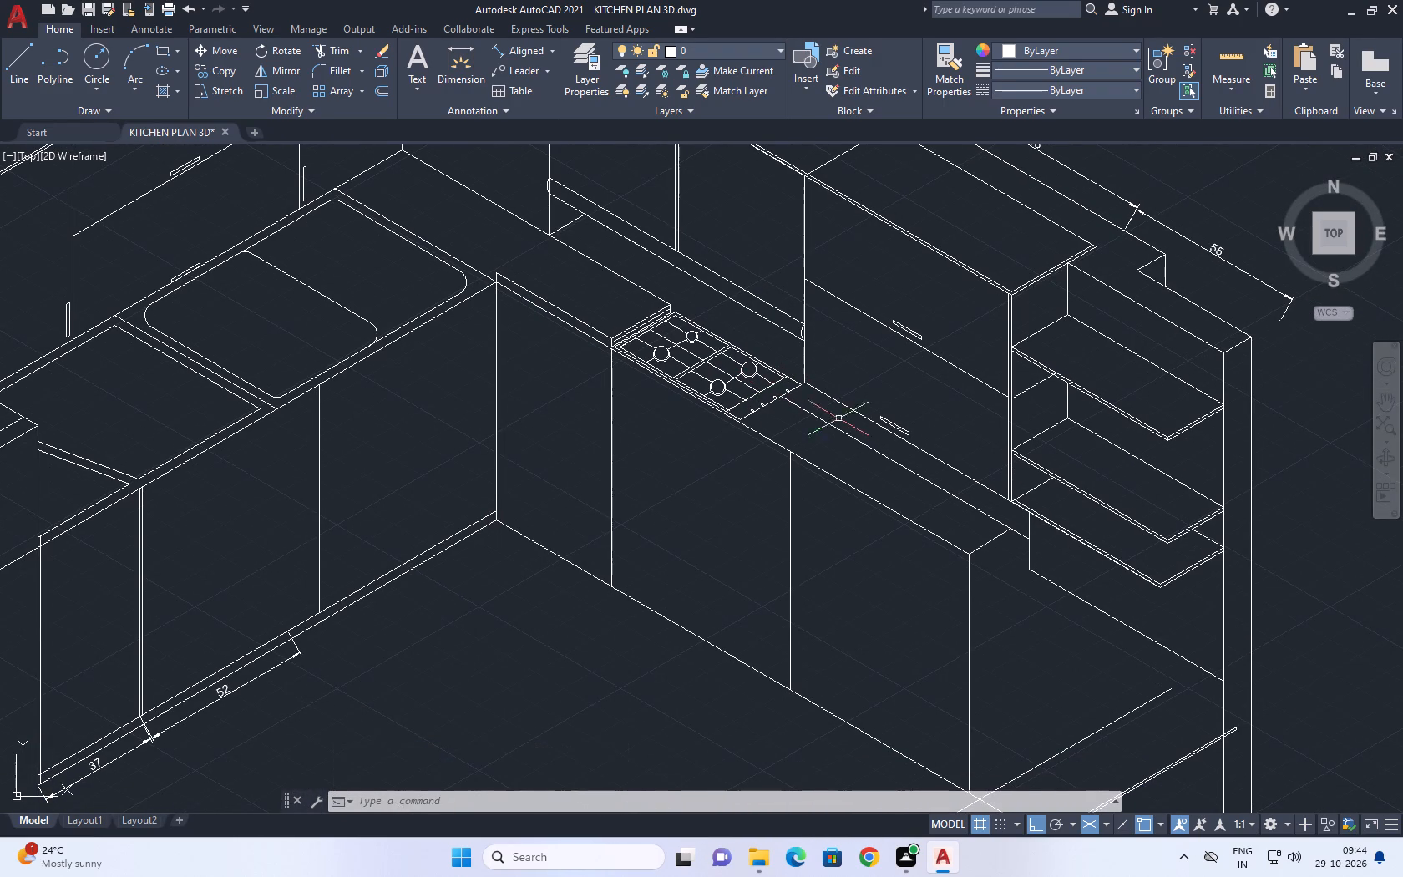
pyautogui.moveTo(853, 428); pyautogui.dragTo(848, 465, button='middle')
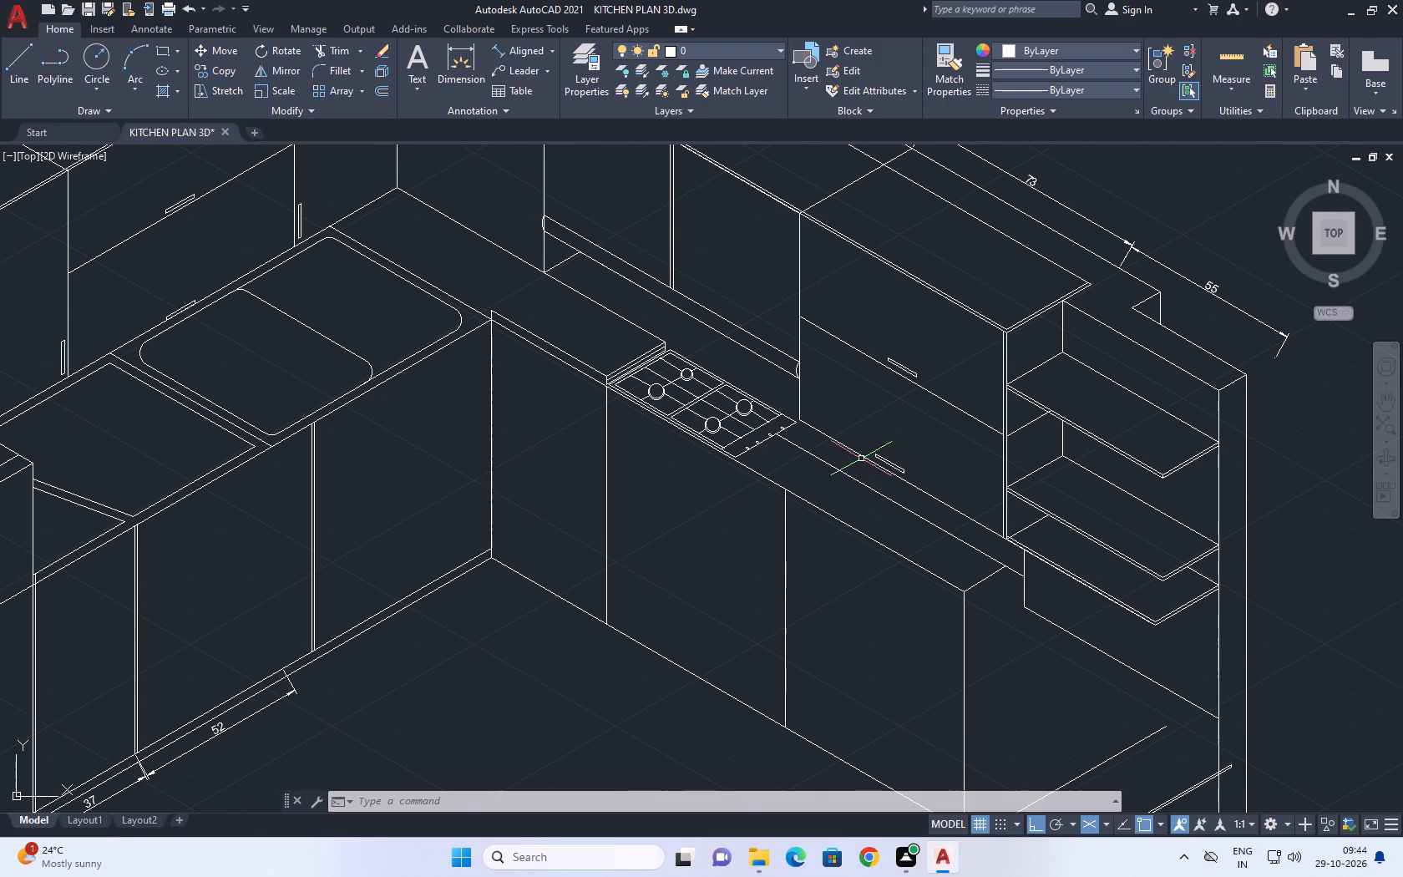
pyautogui.scroll(-1, 937, 520)
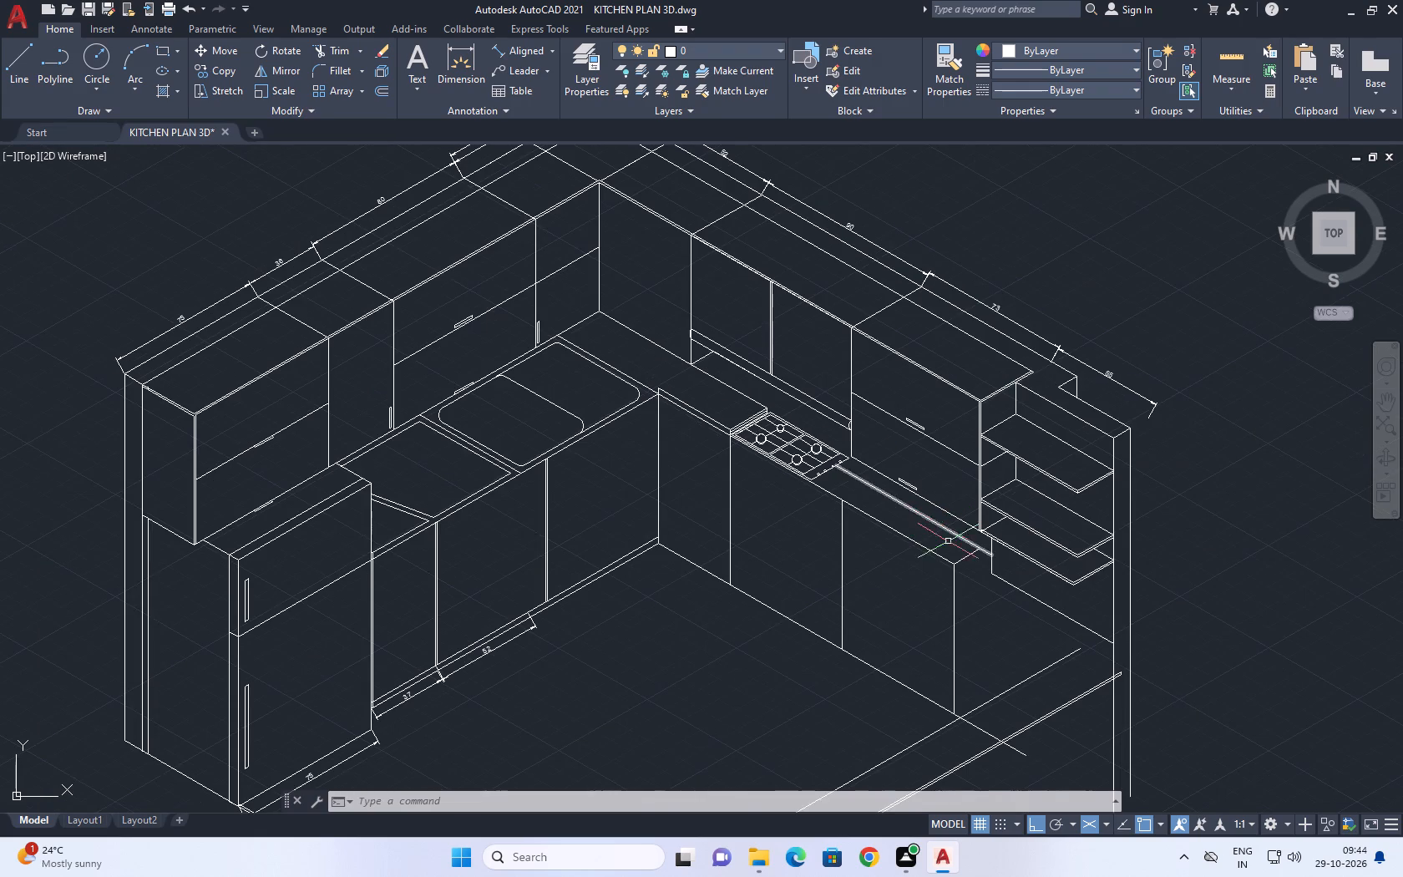
pyautogui.moveTo(958, 582); pyautogui.dragTo(985, 582, button='middle')
pyautogui.middleClick(986, 579)
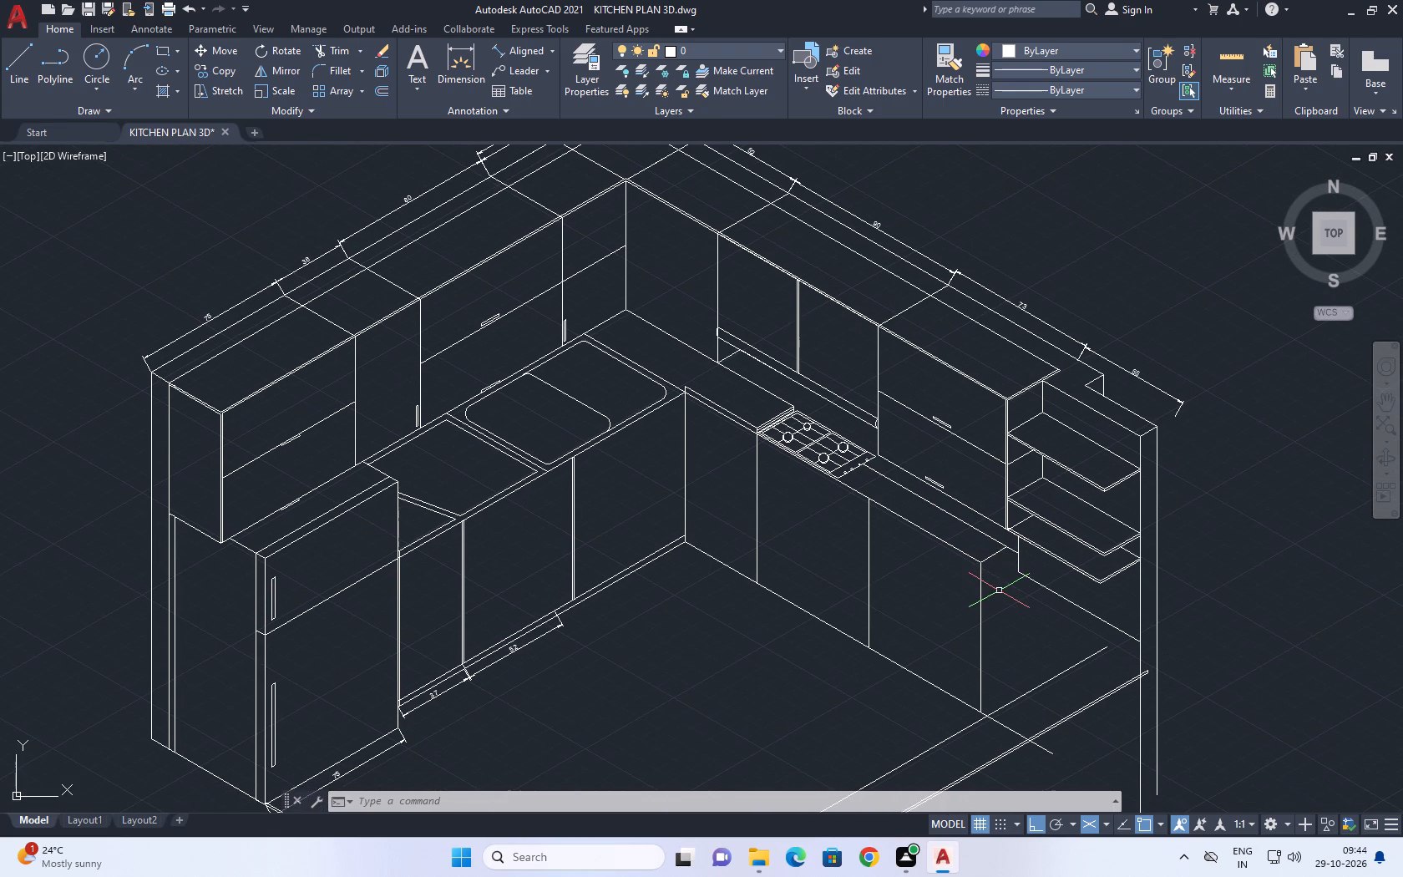
pyautogui.moveTo(982, 569); pyautogui.dragTo(1029, 603, button='middle')
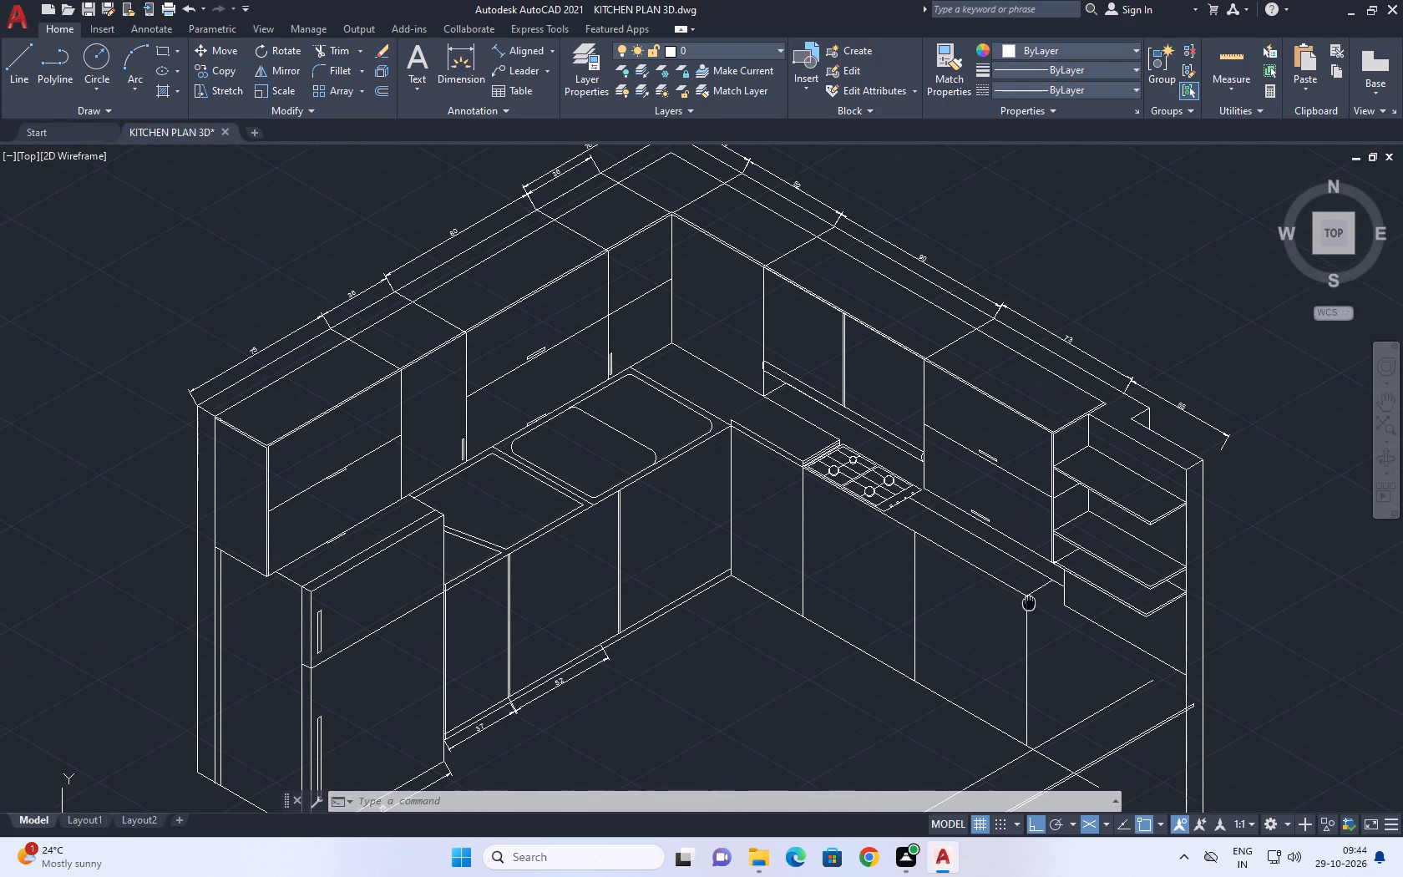
pyautogui.moveTo(1029, 603); pyautogui.dragTo(1000, 575, button='middle')
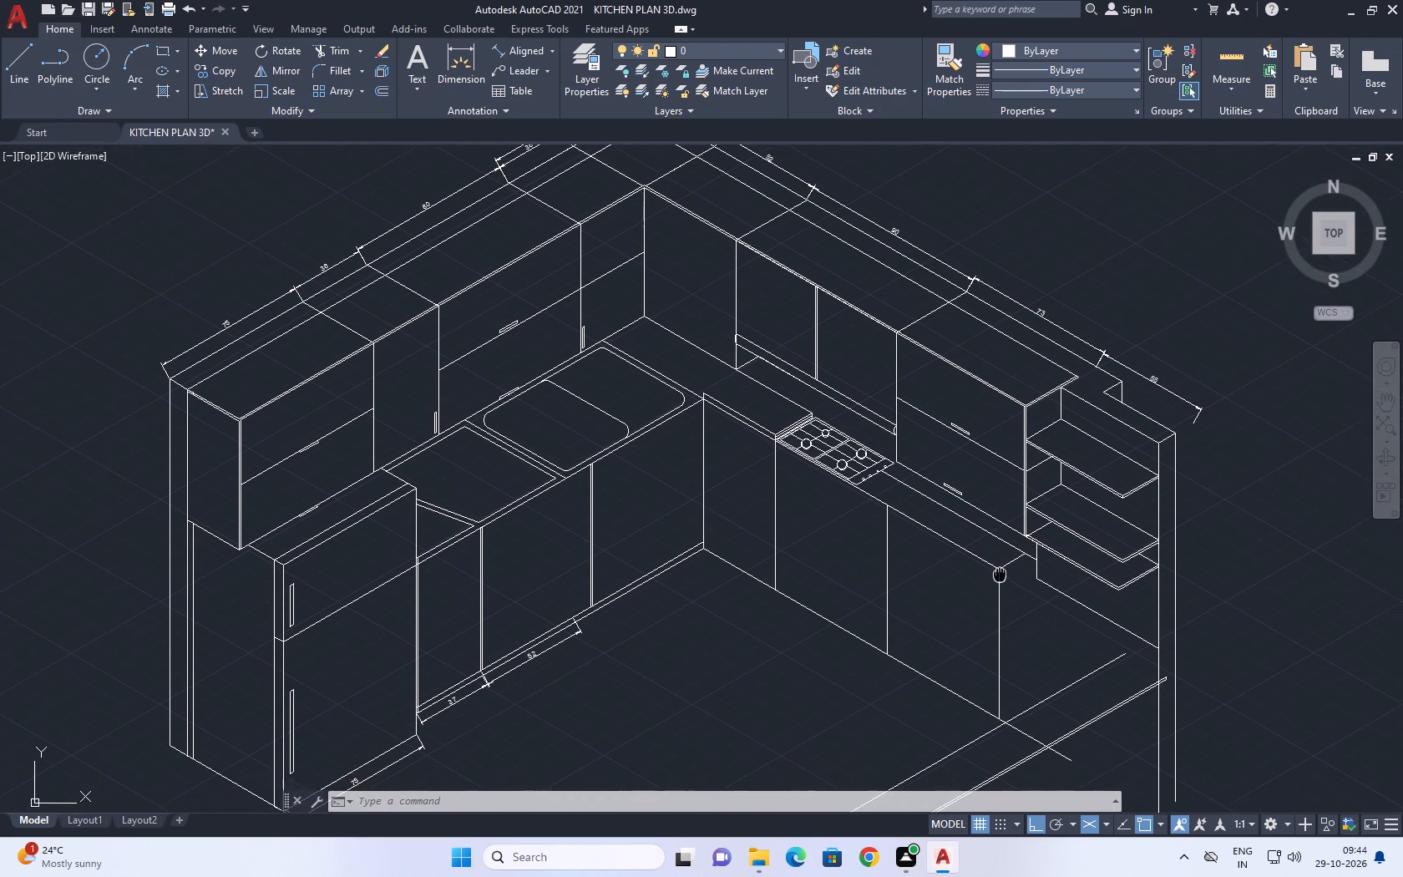
pyautogui.moveTo(1000, 575); pyautogui.dragTo(988, 560, button='middle')
pyautogui.moveTo(960, 572); pyautogui.dragTo(997, 607, button='middle')
# Draw a line extending the countertop's front edge past its end corner at 330°, followed by a long segment at 210° across the floor.
pyautogui.press('l')
pyautogui.press('space')
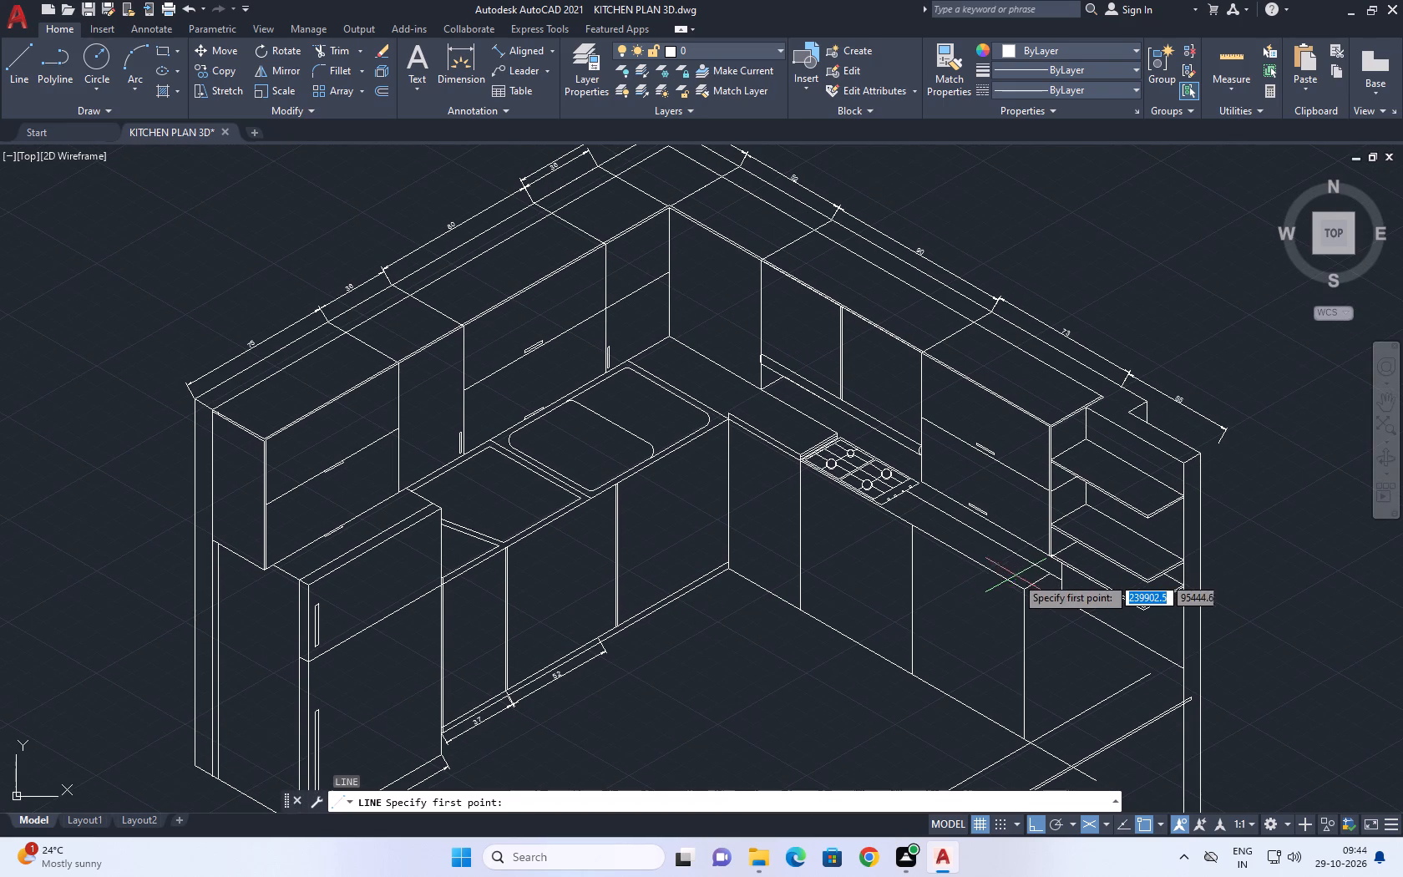
pyautogui.click(1021, 589)
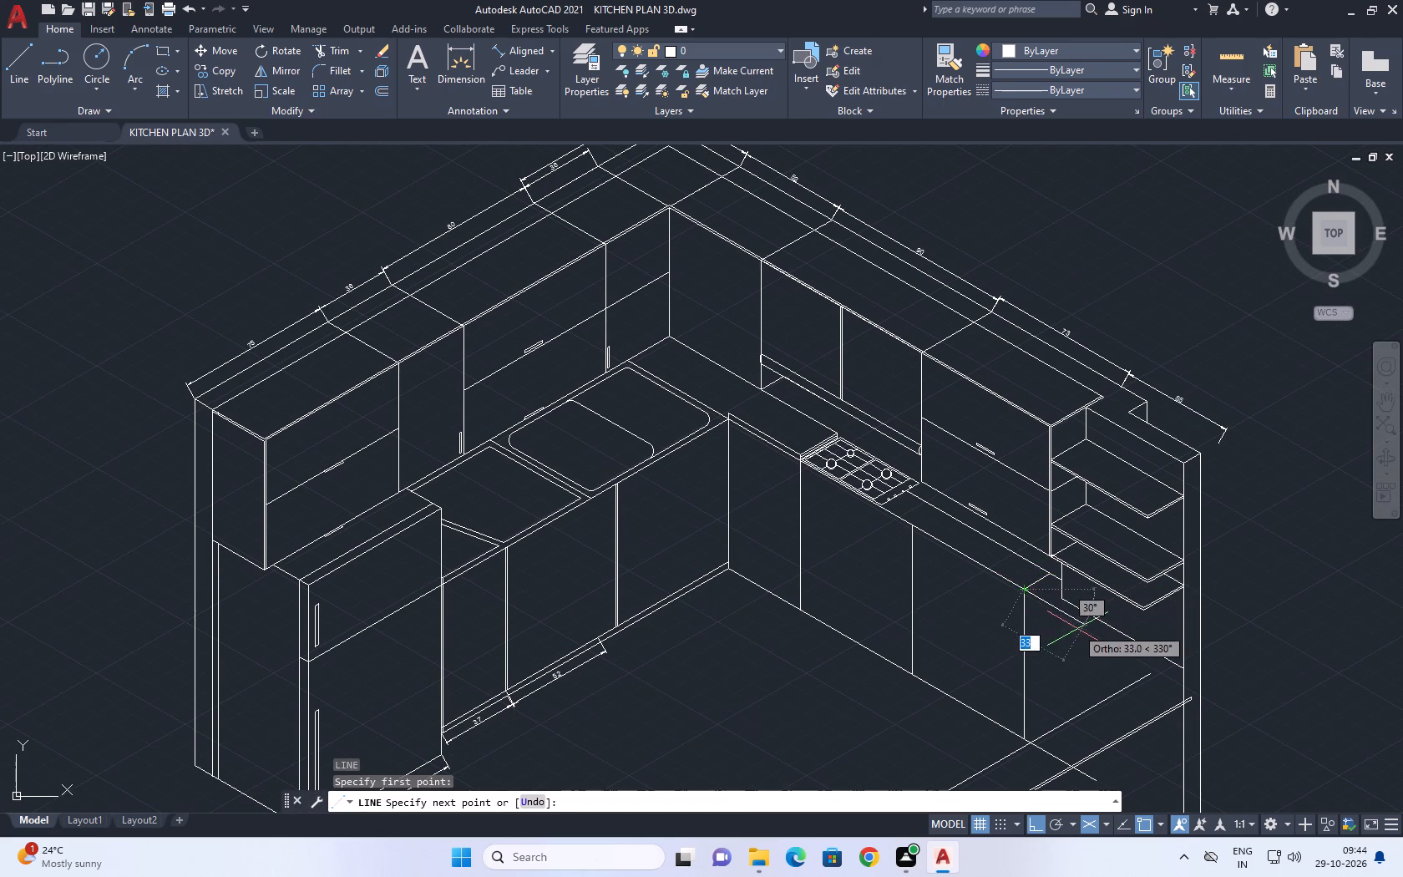
pyautogui.moveTo(1077, 631); pyautogui.dragTo(1056, 552, button='middle')
pyautogui.click(1046, 540)
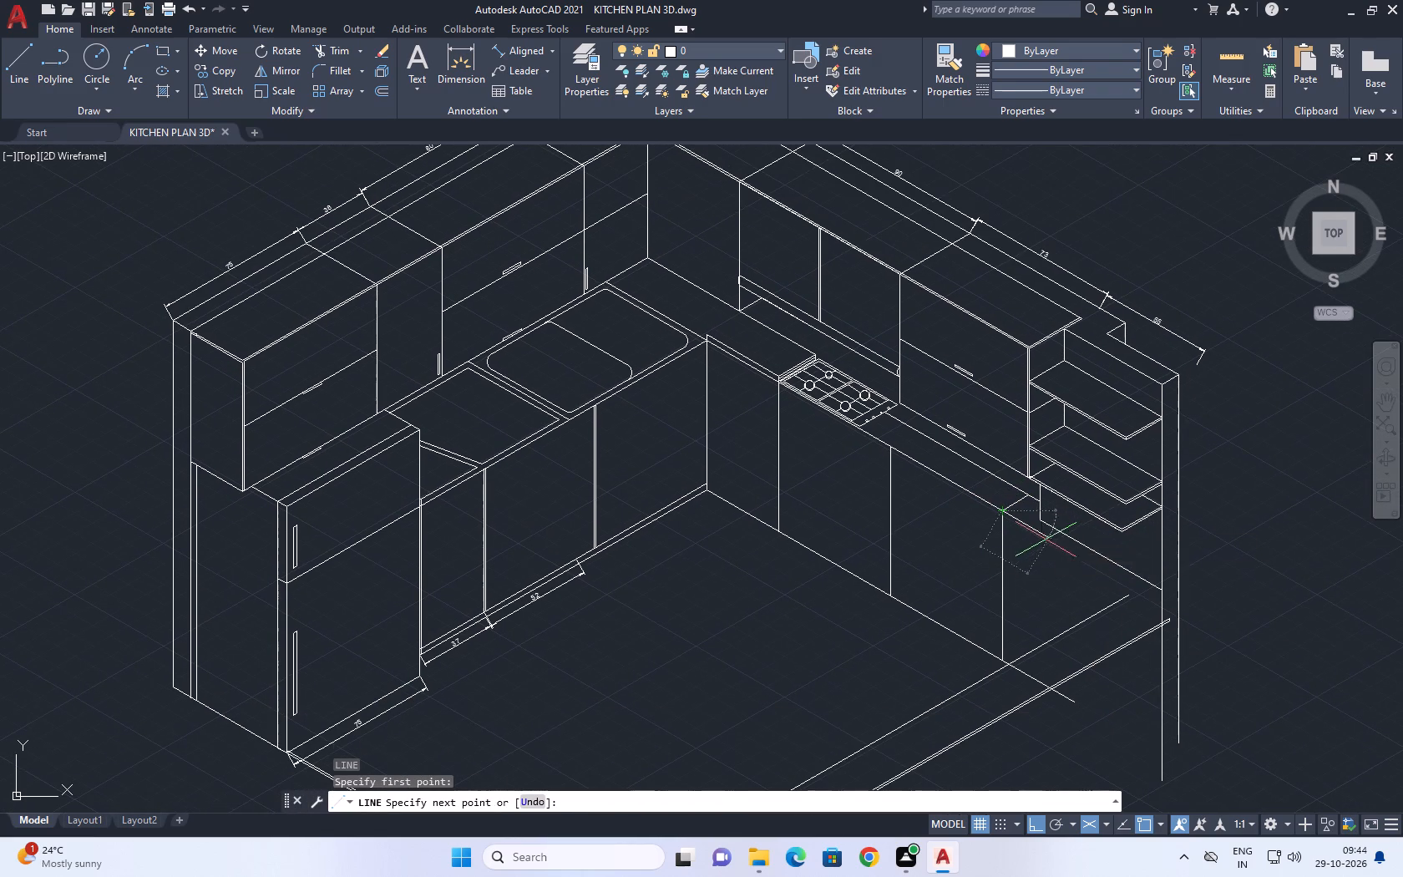
pyautogui.scroll(-2, 890, 611)
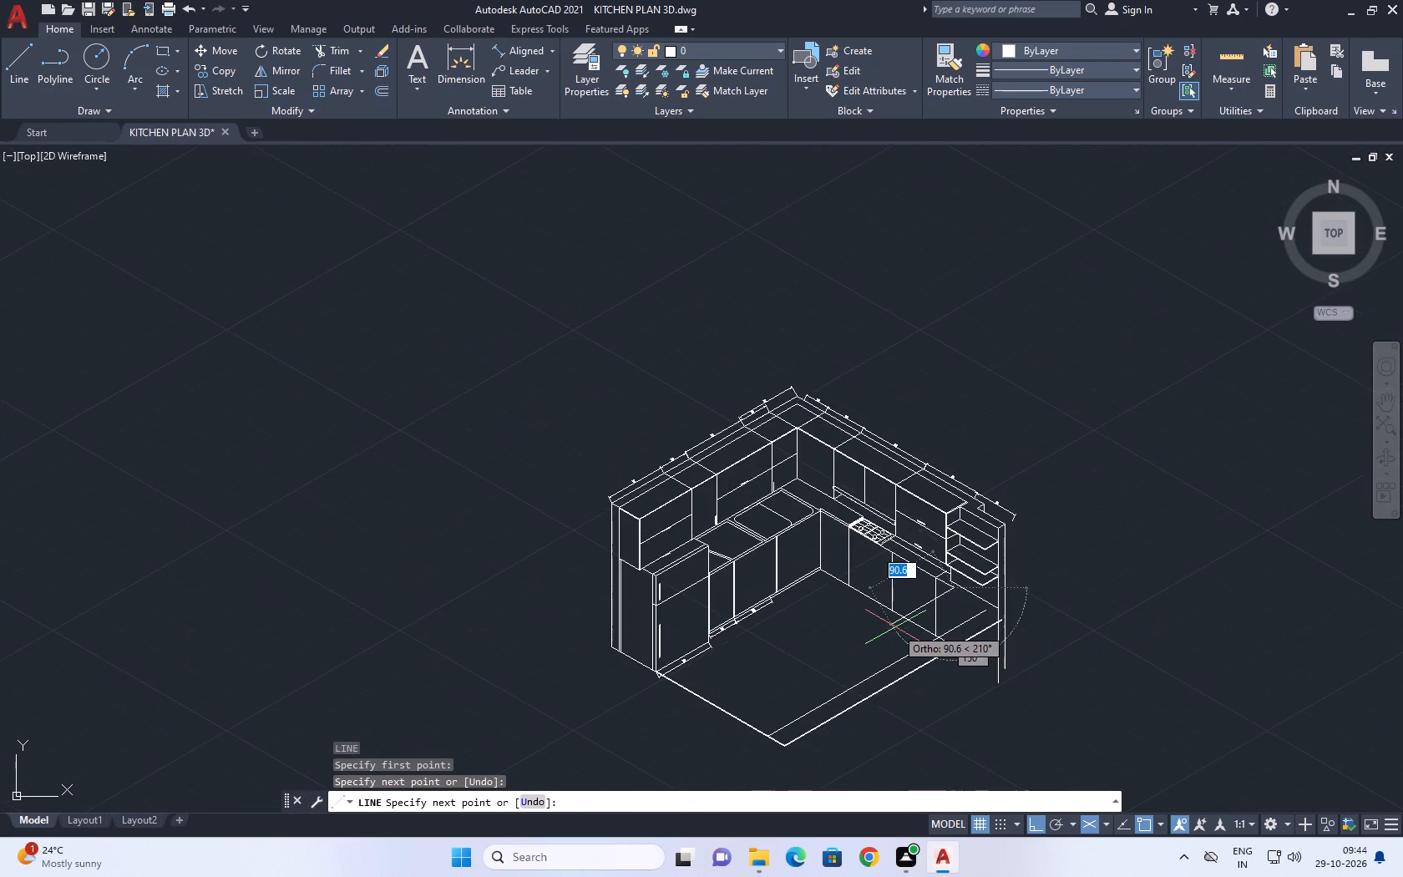
pyautogui.moveTo(910, 629); pyautogui.dragTo(1008, 554, button='middle')
pyautogui.scroll(-1, 1016, 540)
pyautogui.click(818, 605)
pyautogui.press('space')
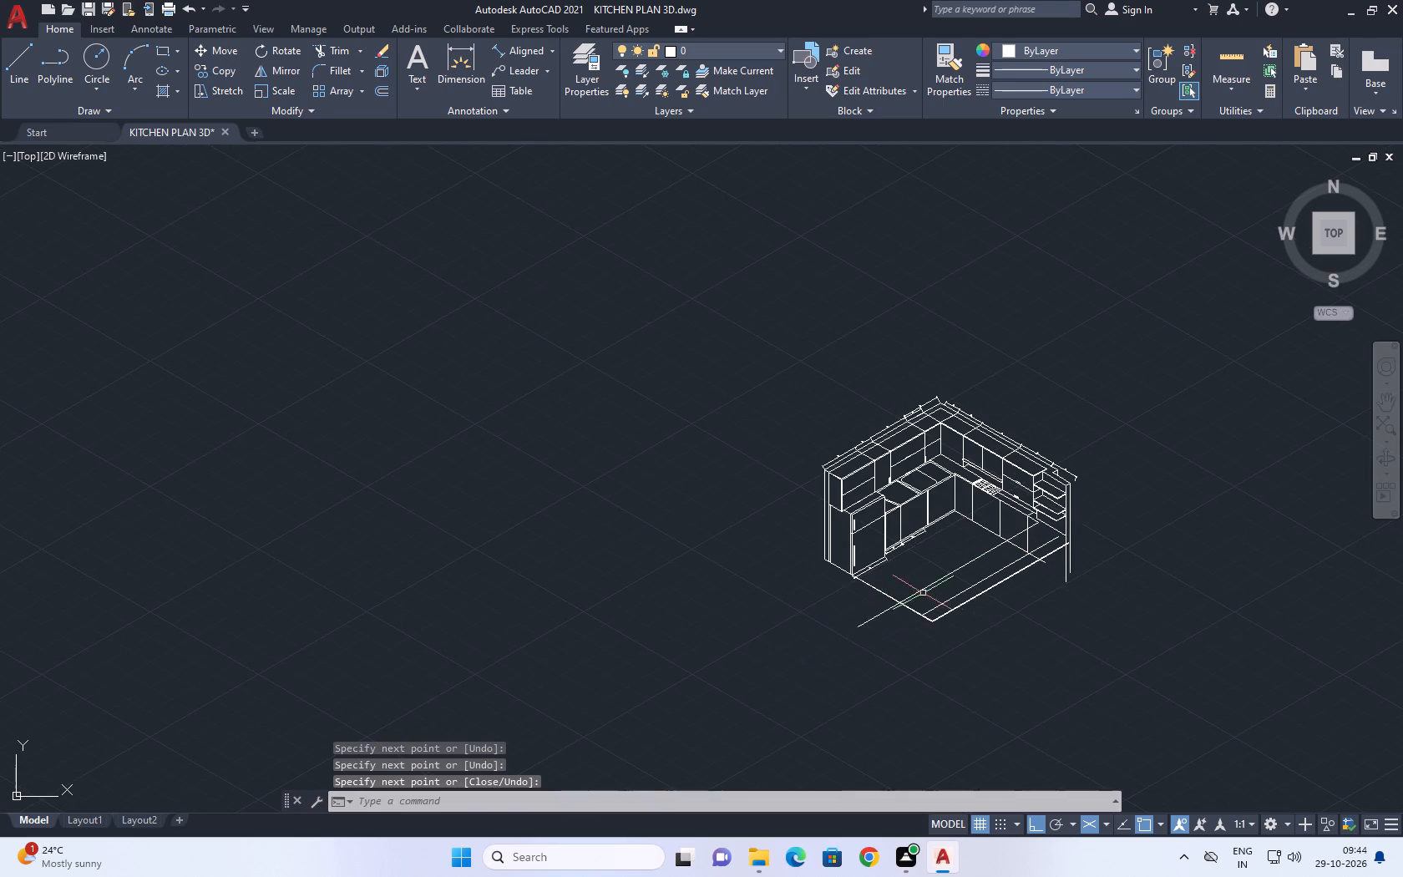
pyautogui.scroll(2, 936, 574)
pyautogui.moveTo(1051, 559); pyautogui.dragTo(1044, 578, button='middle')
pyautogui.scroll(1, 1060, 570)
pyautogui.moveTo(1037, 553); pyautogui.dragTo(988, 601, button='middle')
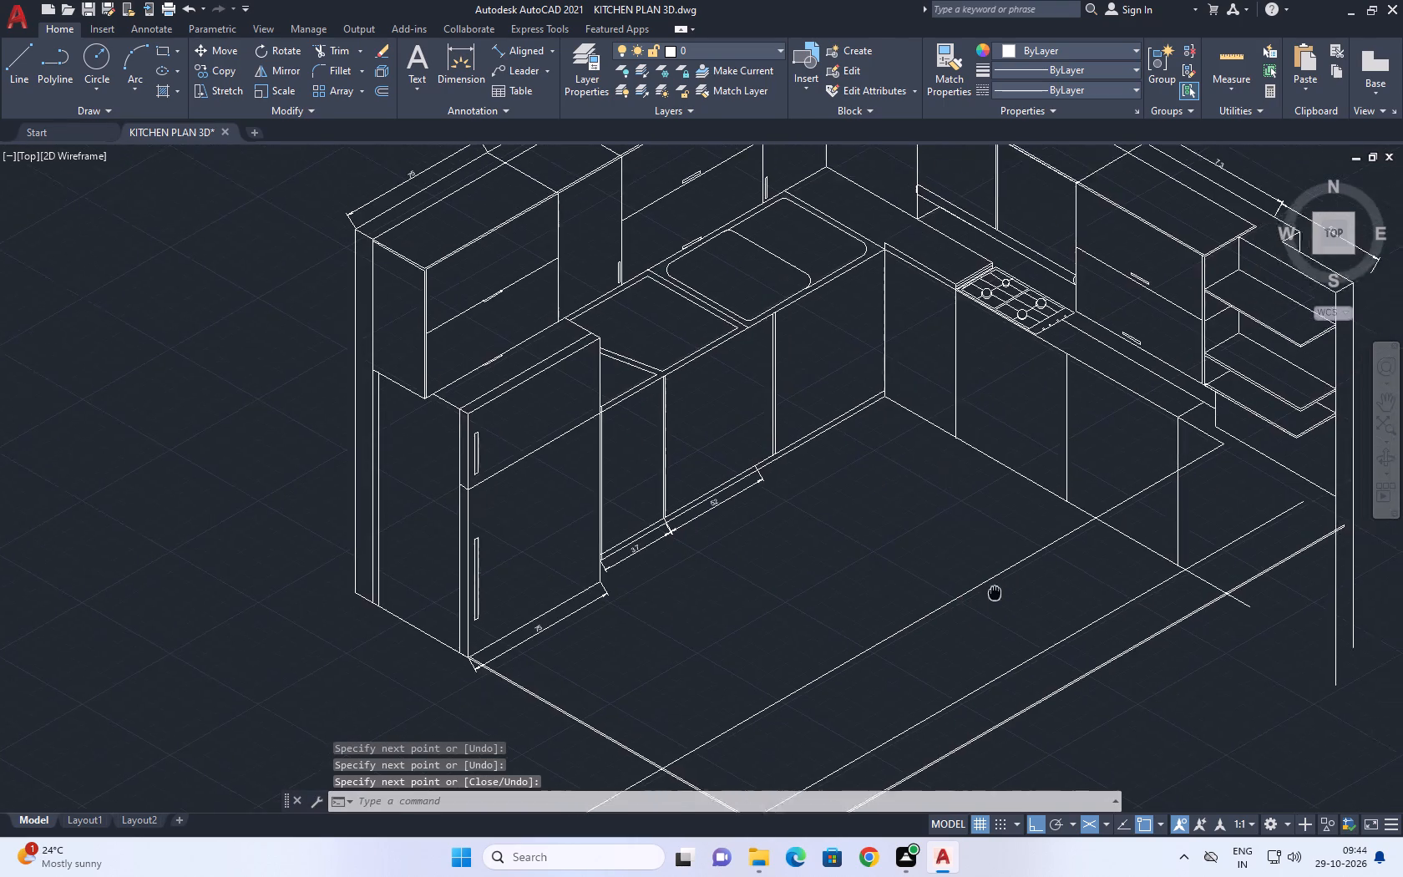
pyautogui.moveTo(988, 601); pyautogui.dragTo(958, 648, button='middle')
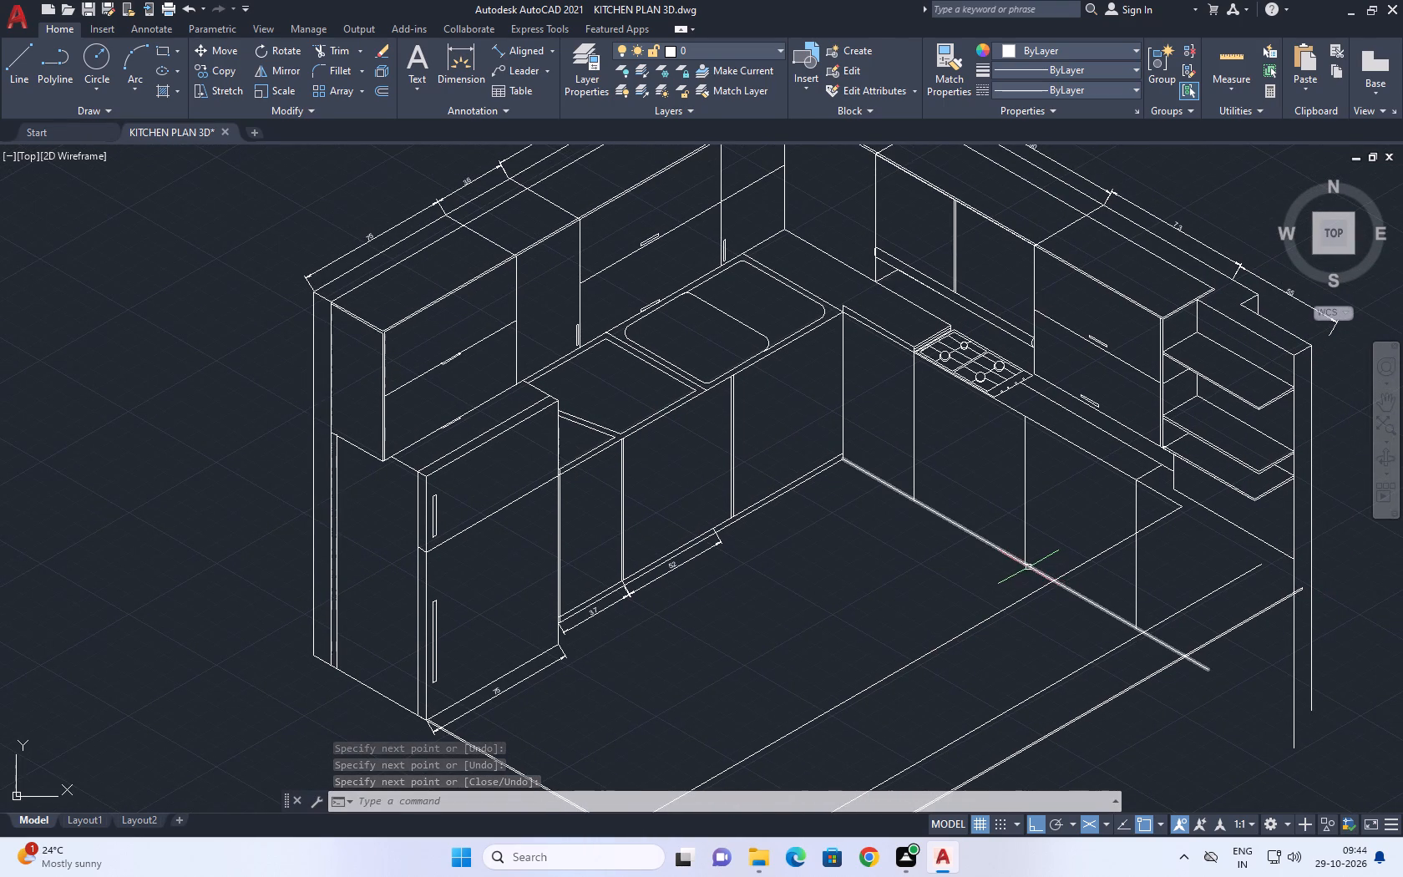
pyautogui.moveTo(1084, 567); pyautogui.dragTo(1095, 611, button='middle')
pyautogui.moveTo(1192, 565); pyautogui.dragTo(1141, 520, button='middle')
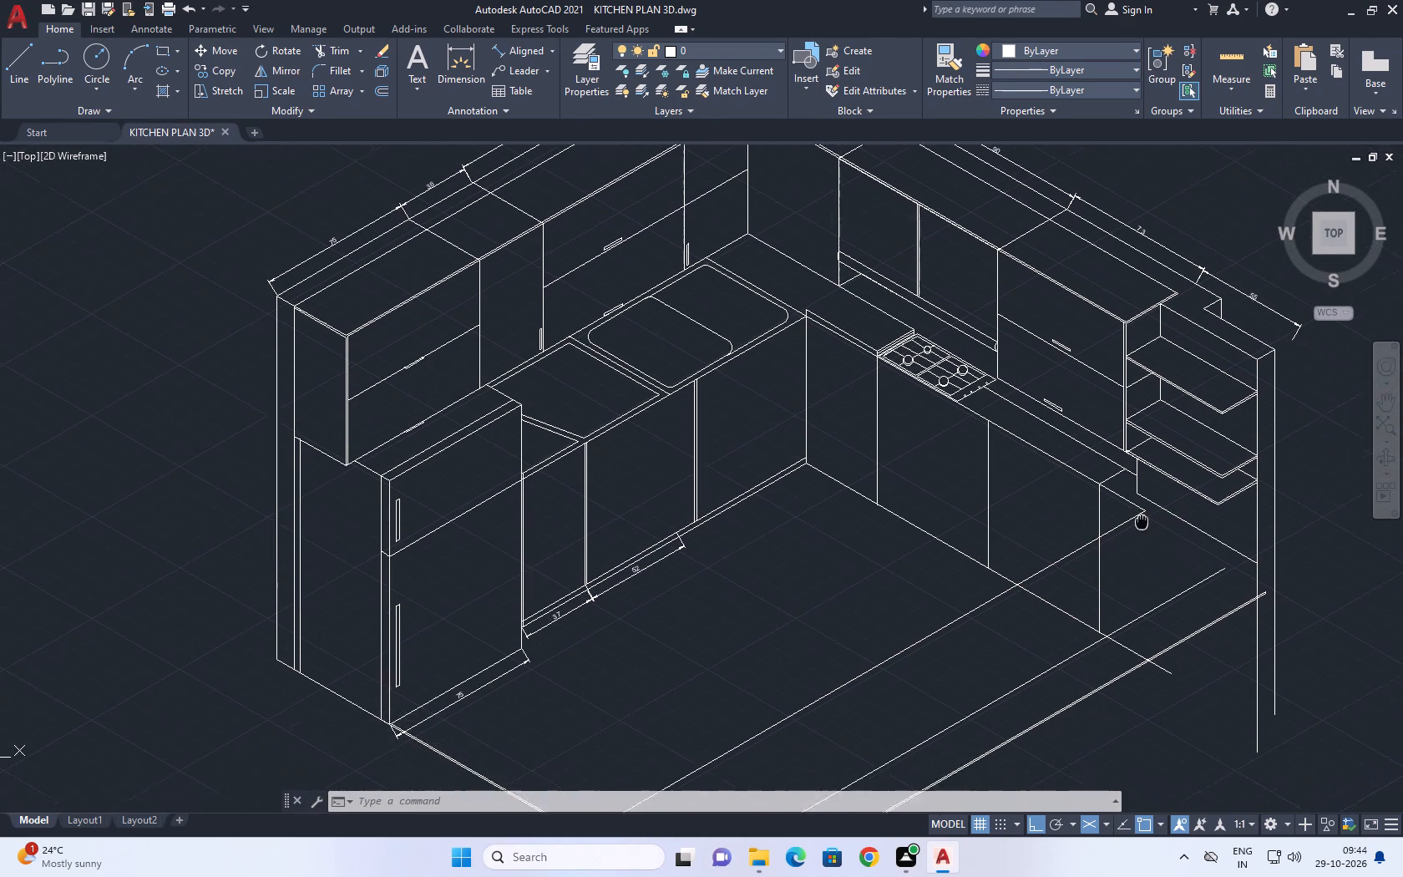
# Stretch the start of the countertop's long front-edge line beside the hob back to the inner corner.
pyautogui.moveTo(1141, 520); pyautogui.dragTo(1103, 457, button='middle')
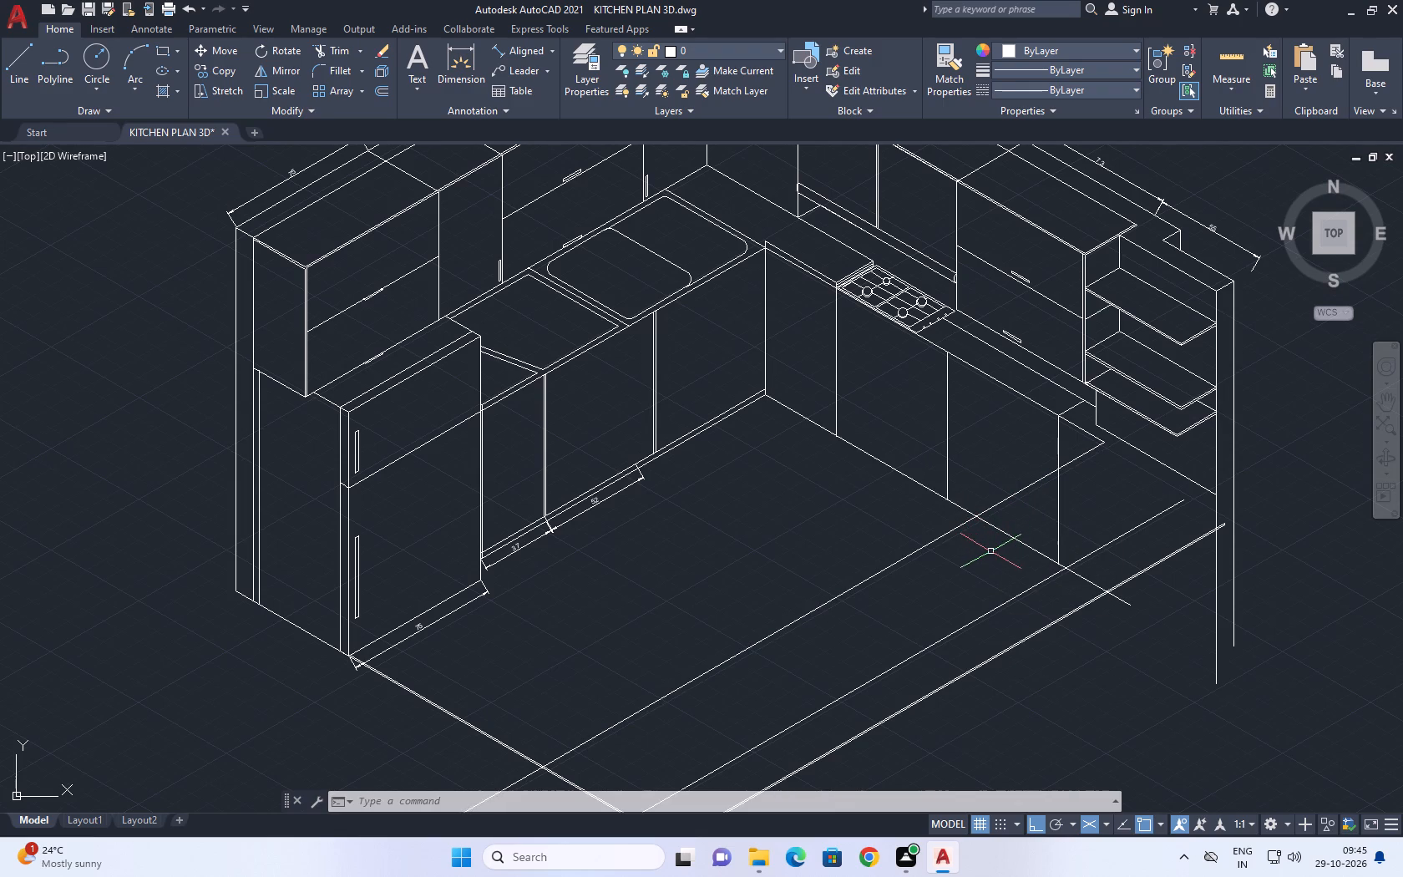
pyautogui.moveTo(722, 457); pyautogui.dragTo(800, 446, button='middle')
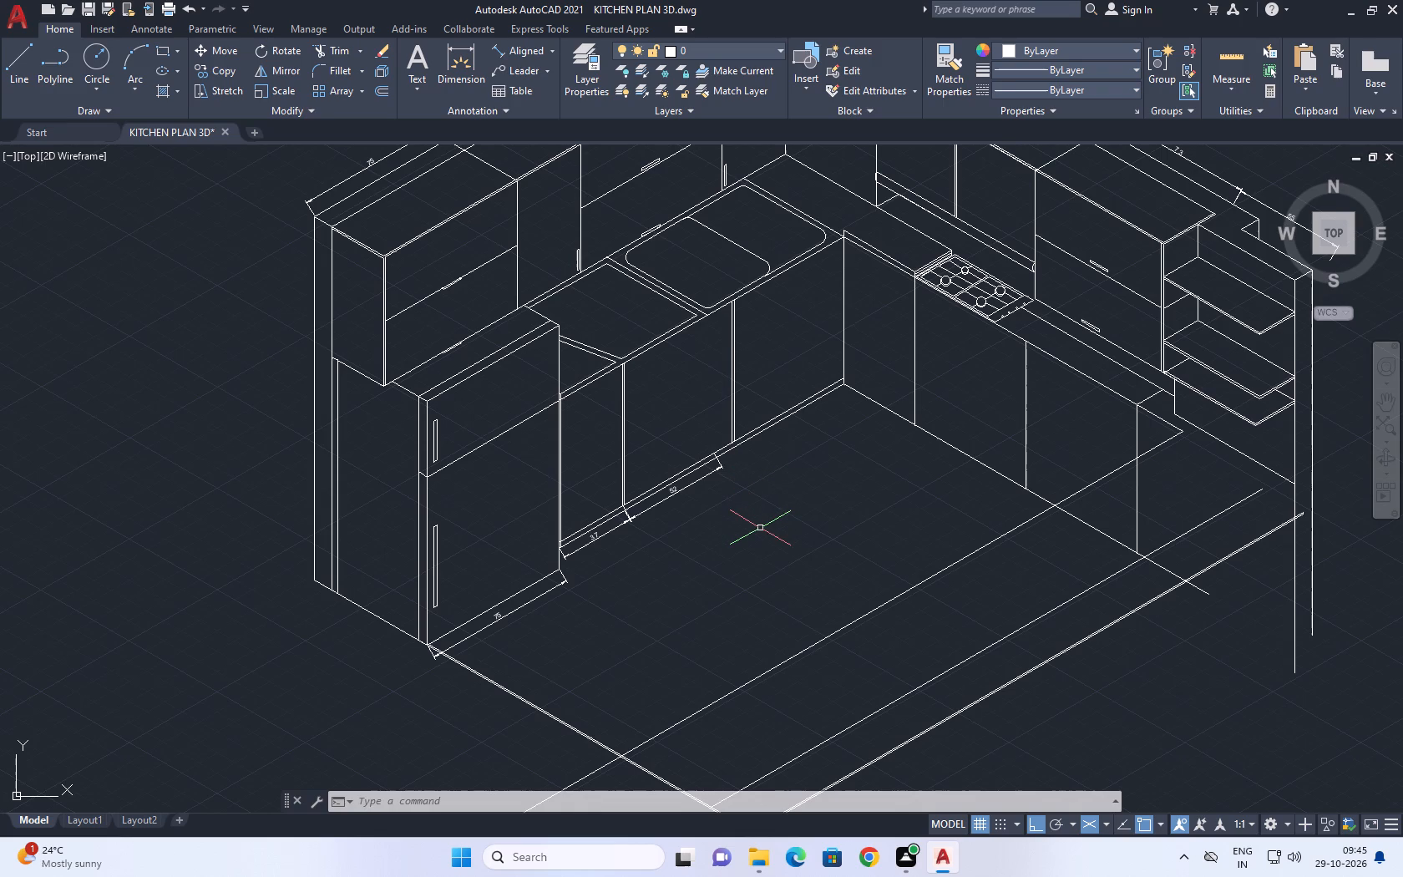
pyautogui.moveTo(859, 304); pyautogui.dragTo(823, 339, button='middle')
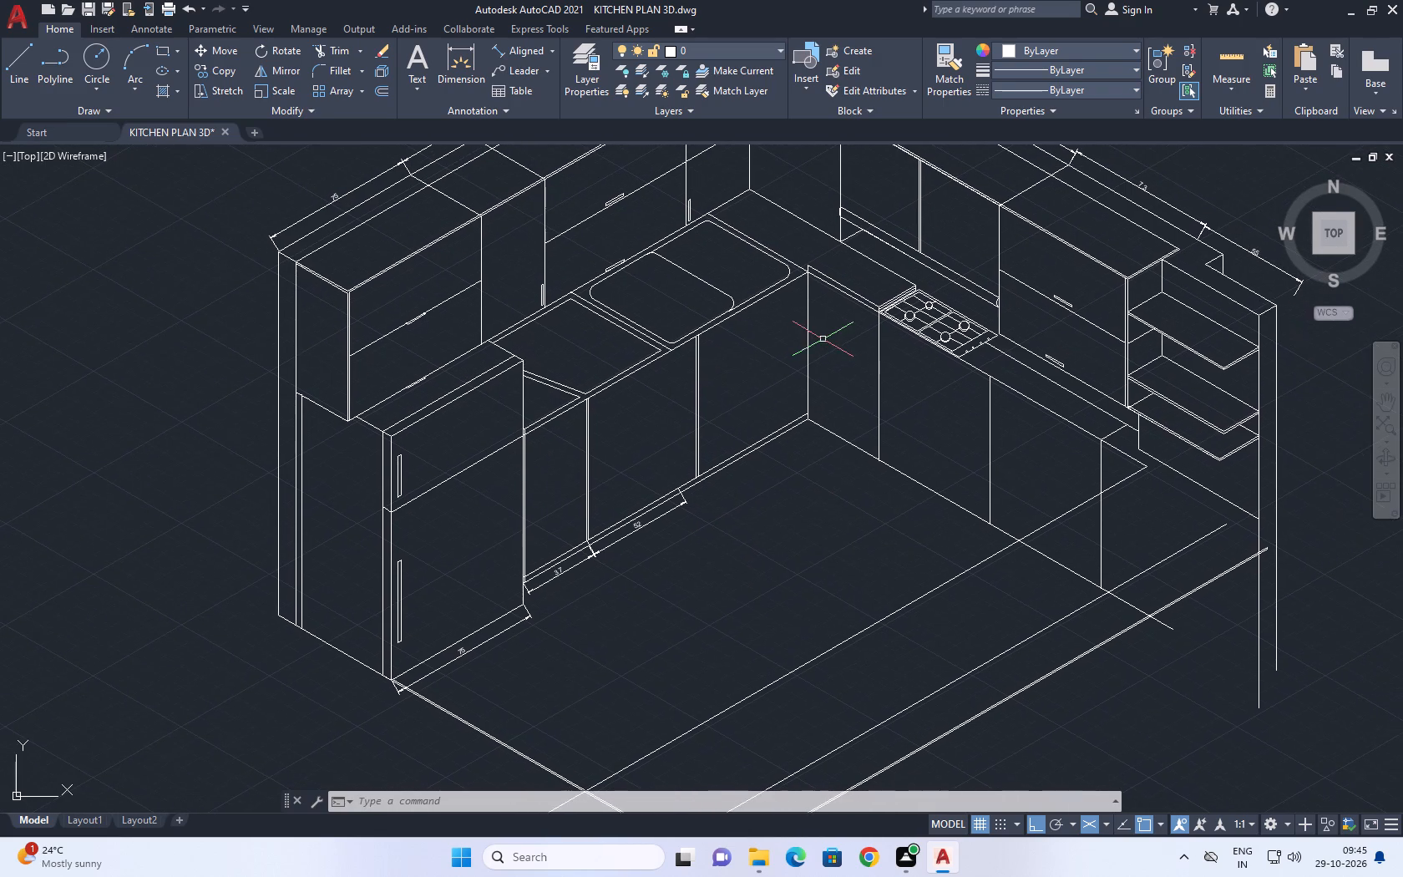
pyautogui.moveTo(842, 324); pyautogui.dragTo(846, 347, button='middle')
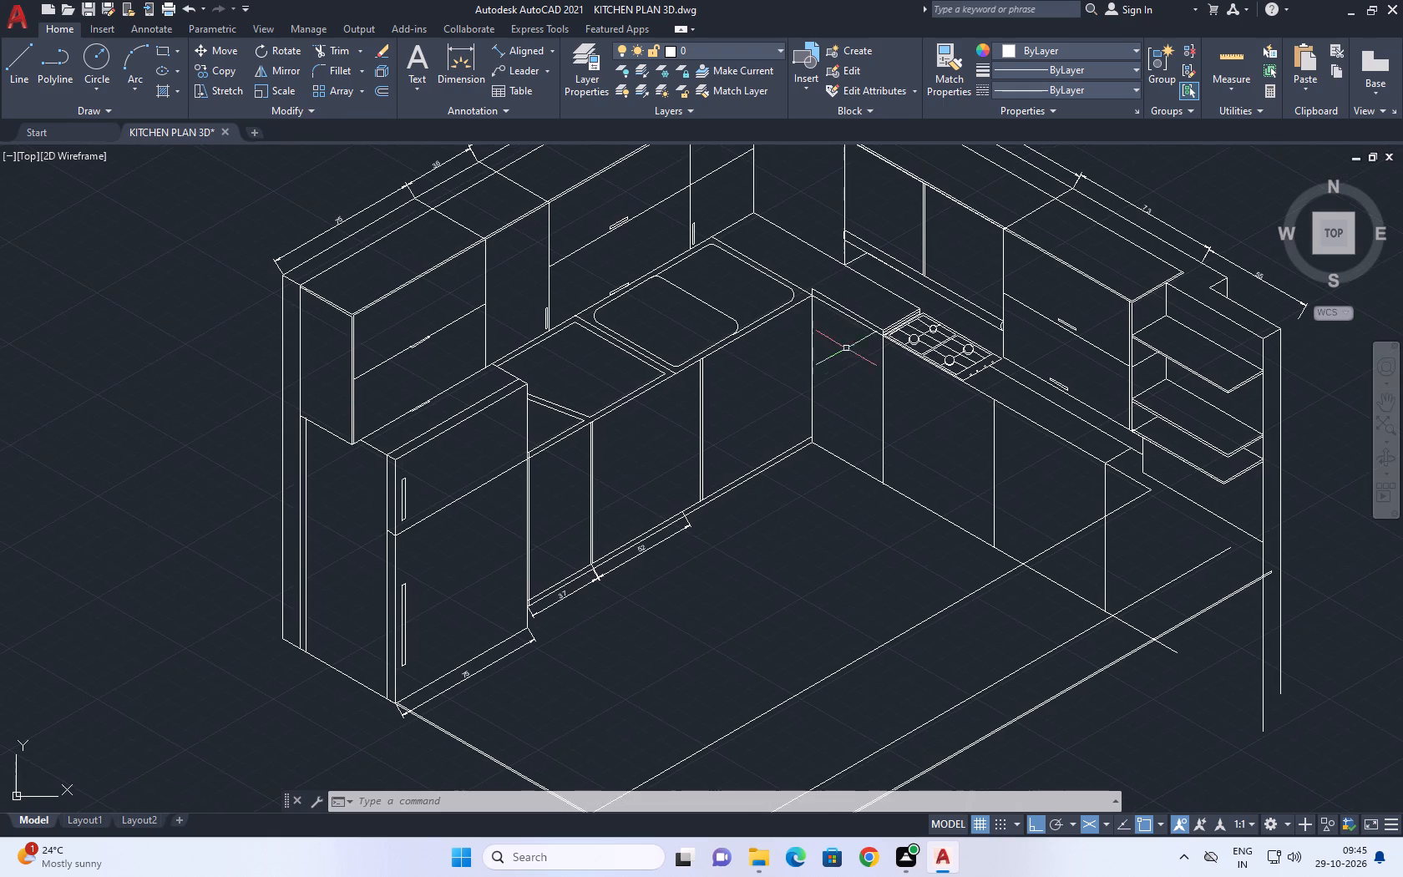
pyautogui.scroll(3, 850, 319)
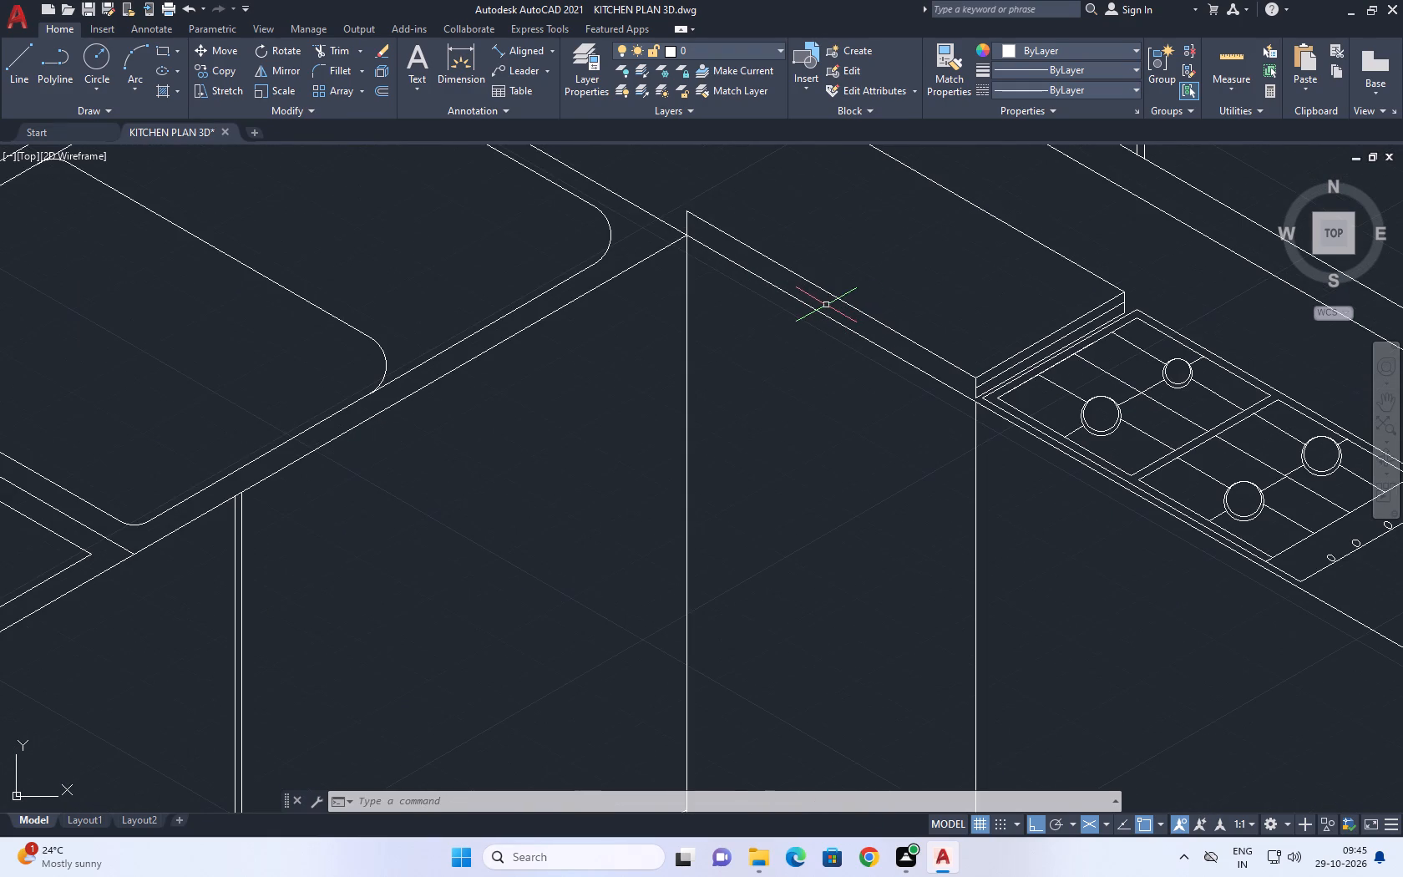
pyautogui.moveTo(827, 355); pyautogui.dragTo(850, 285, button='middle')
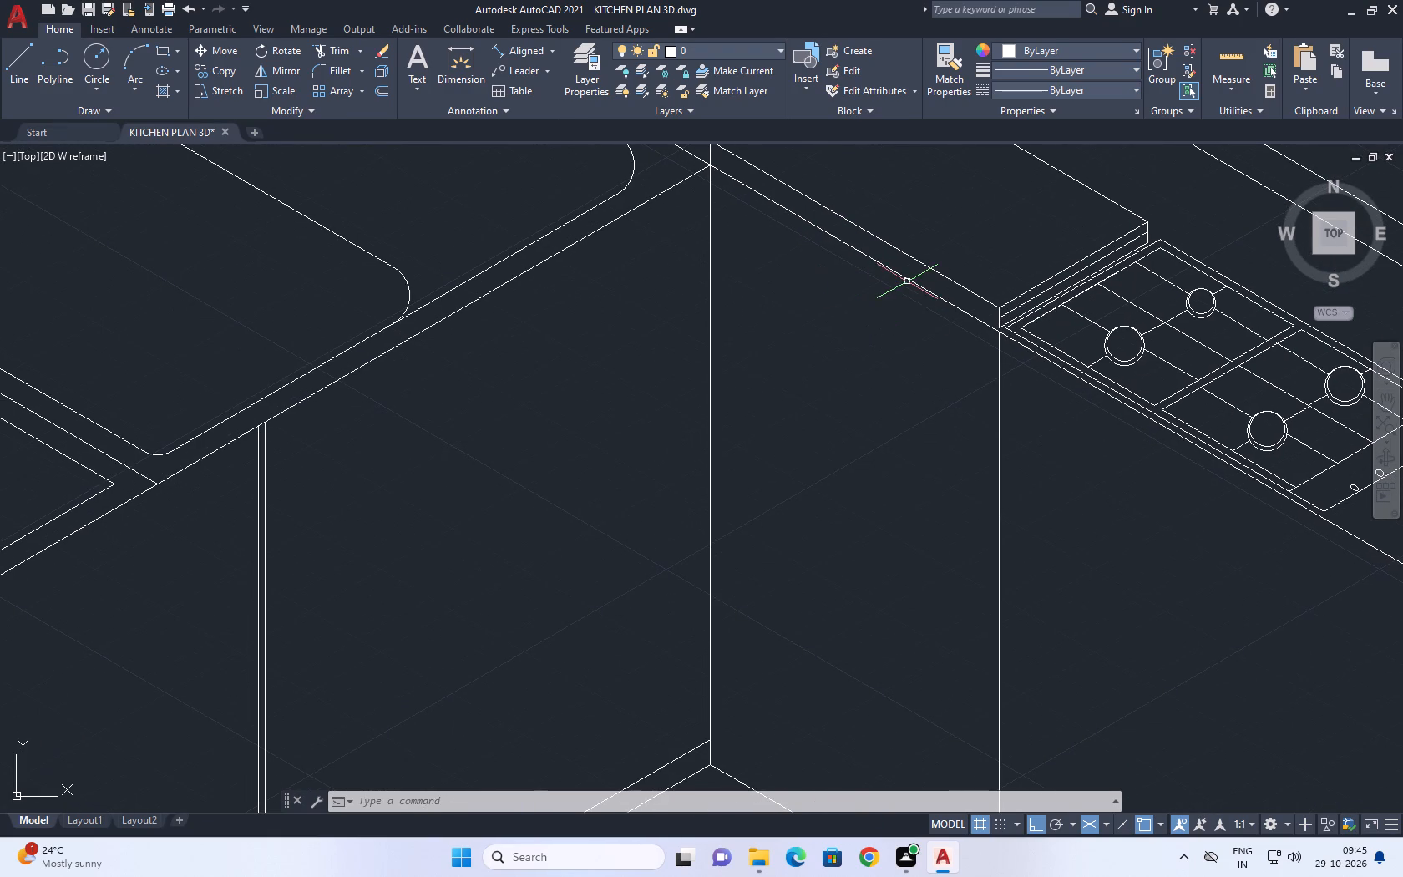
pyautogui.click(908, 279)
pyautogui.moveTo(839, 256); pyautogui.dragTo(878, 408, button='middle')
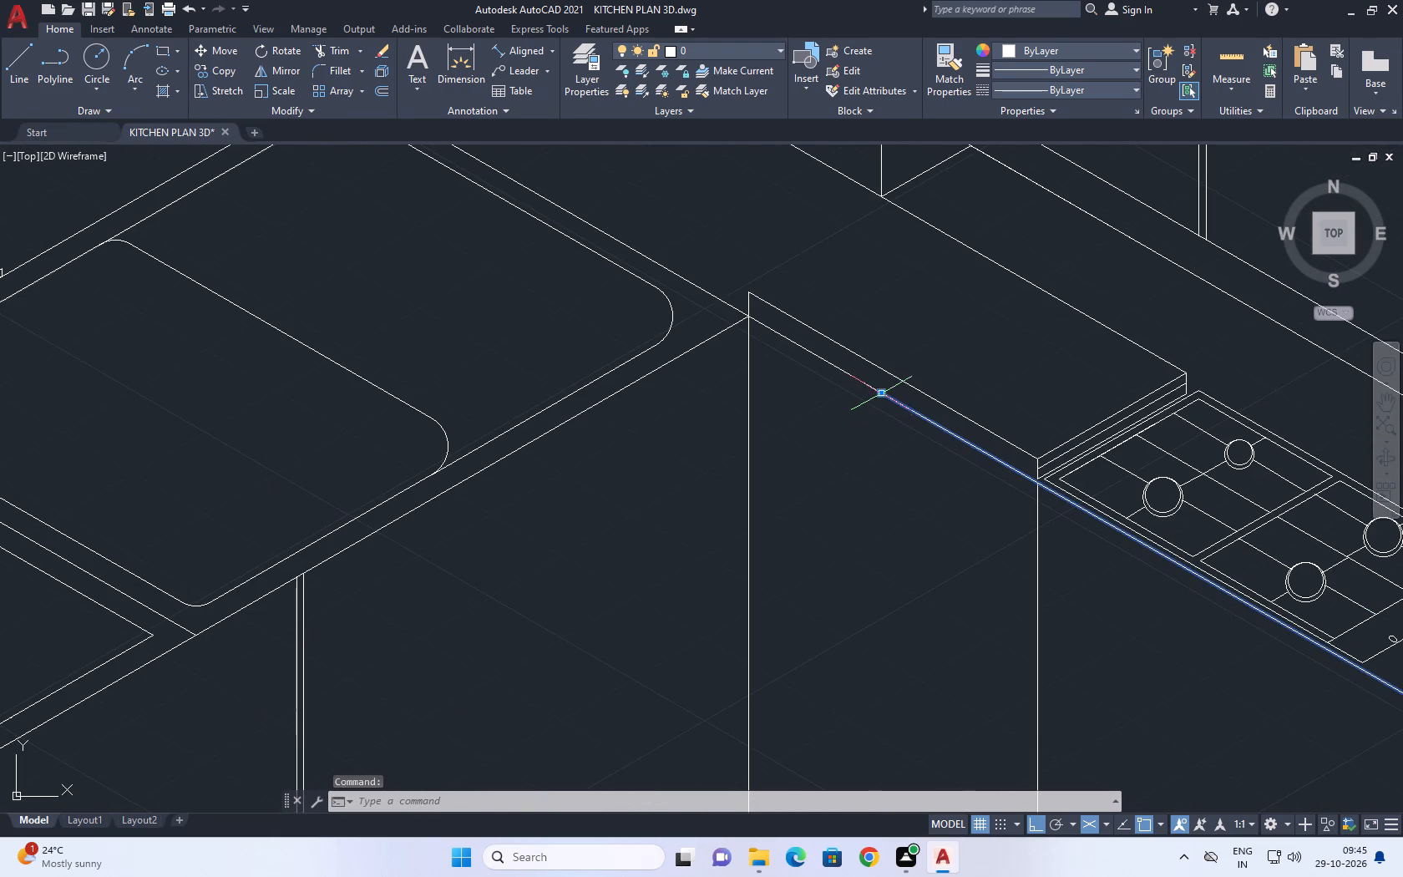
pyautogui.click(883, 389)
pyautogui.click(751, 317)
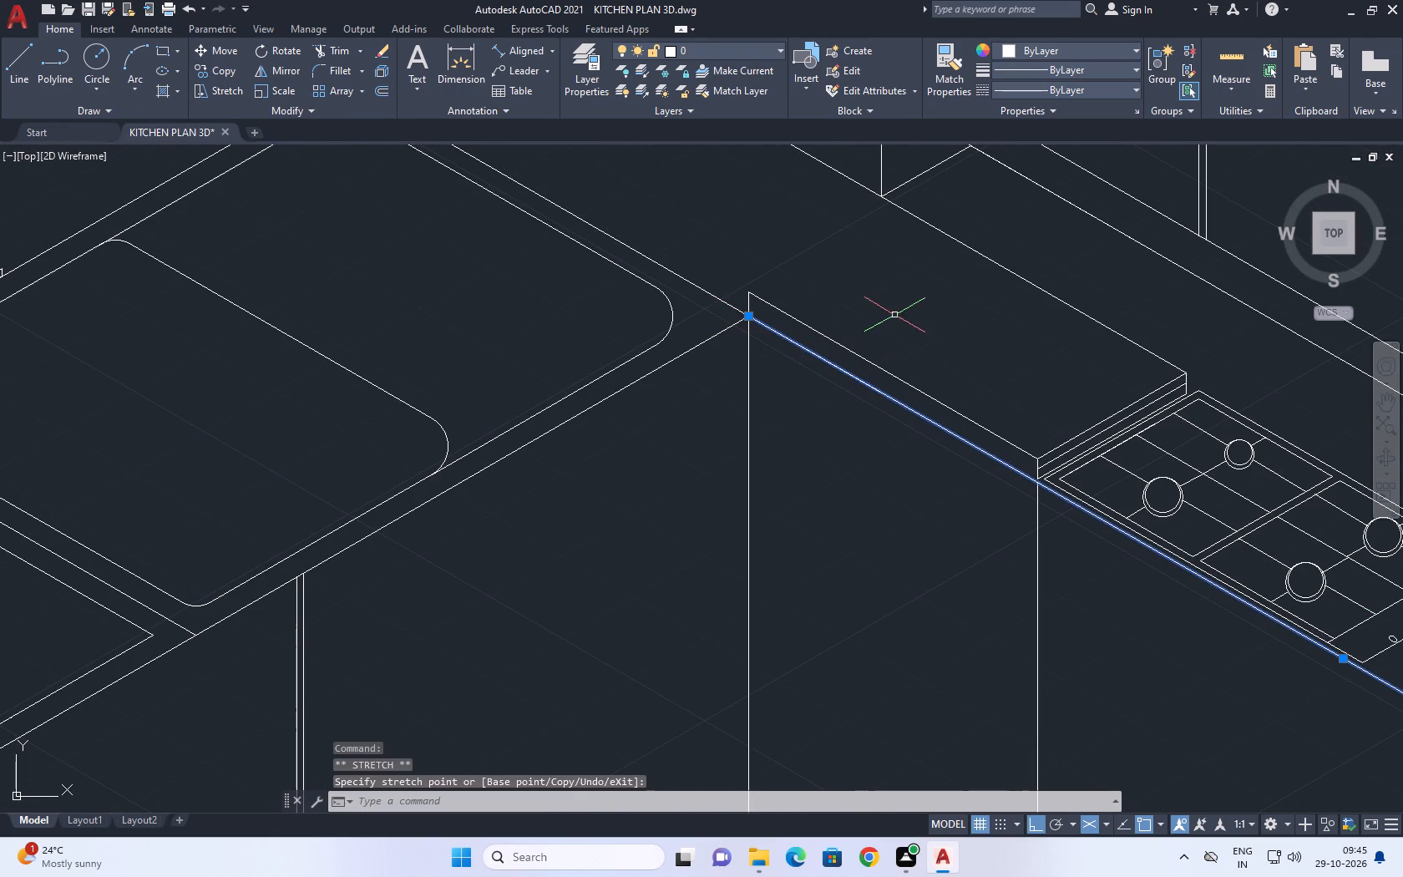
pyautogui.rightClick(894, 313)
pyautogui.click(941, 599)
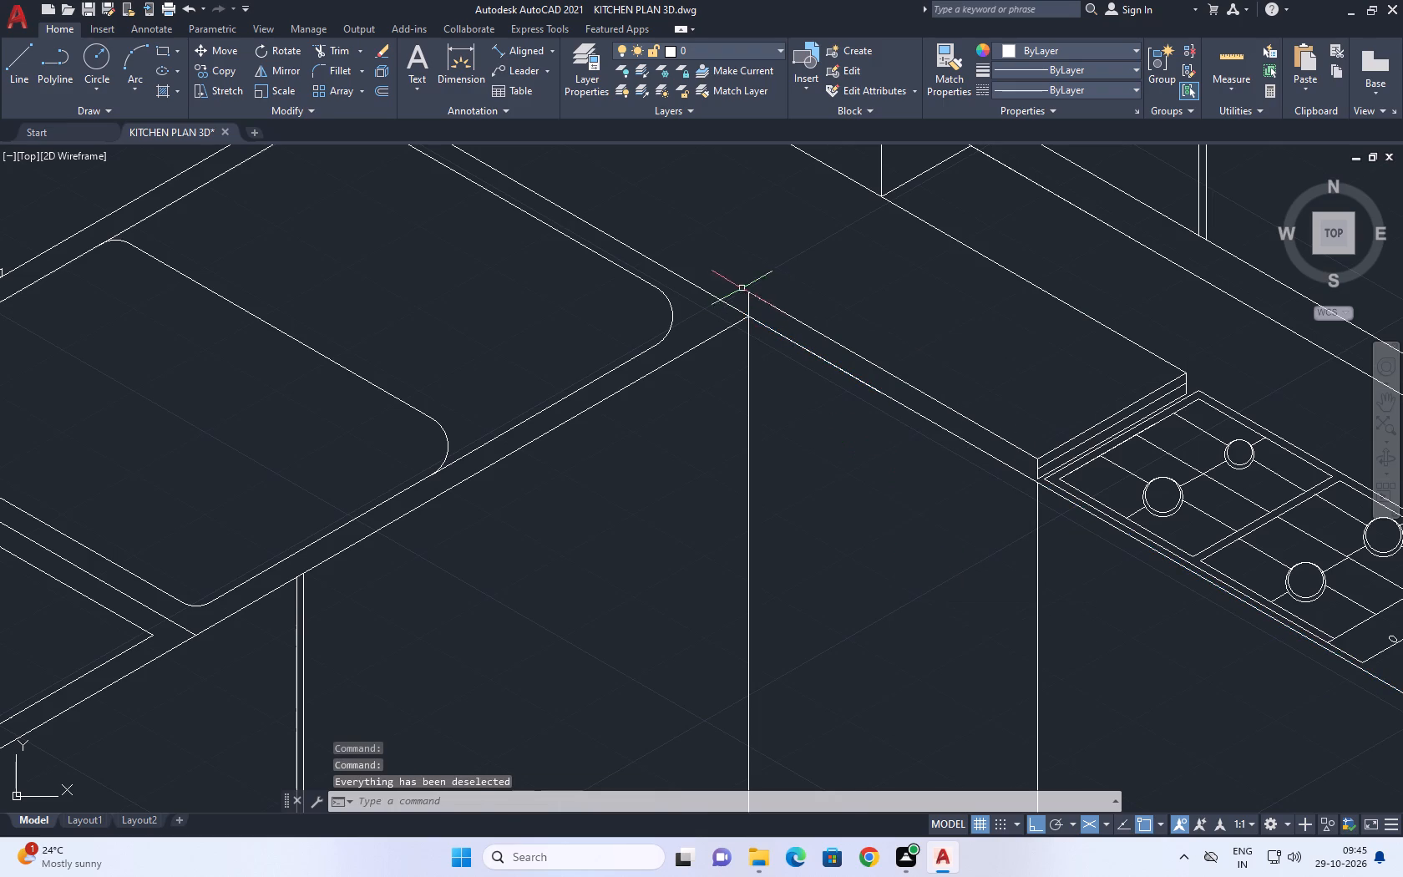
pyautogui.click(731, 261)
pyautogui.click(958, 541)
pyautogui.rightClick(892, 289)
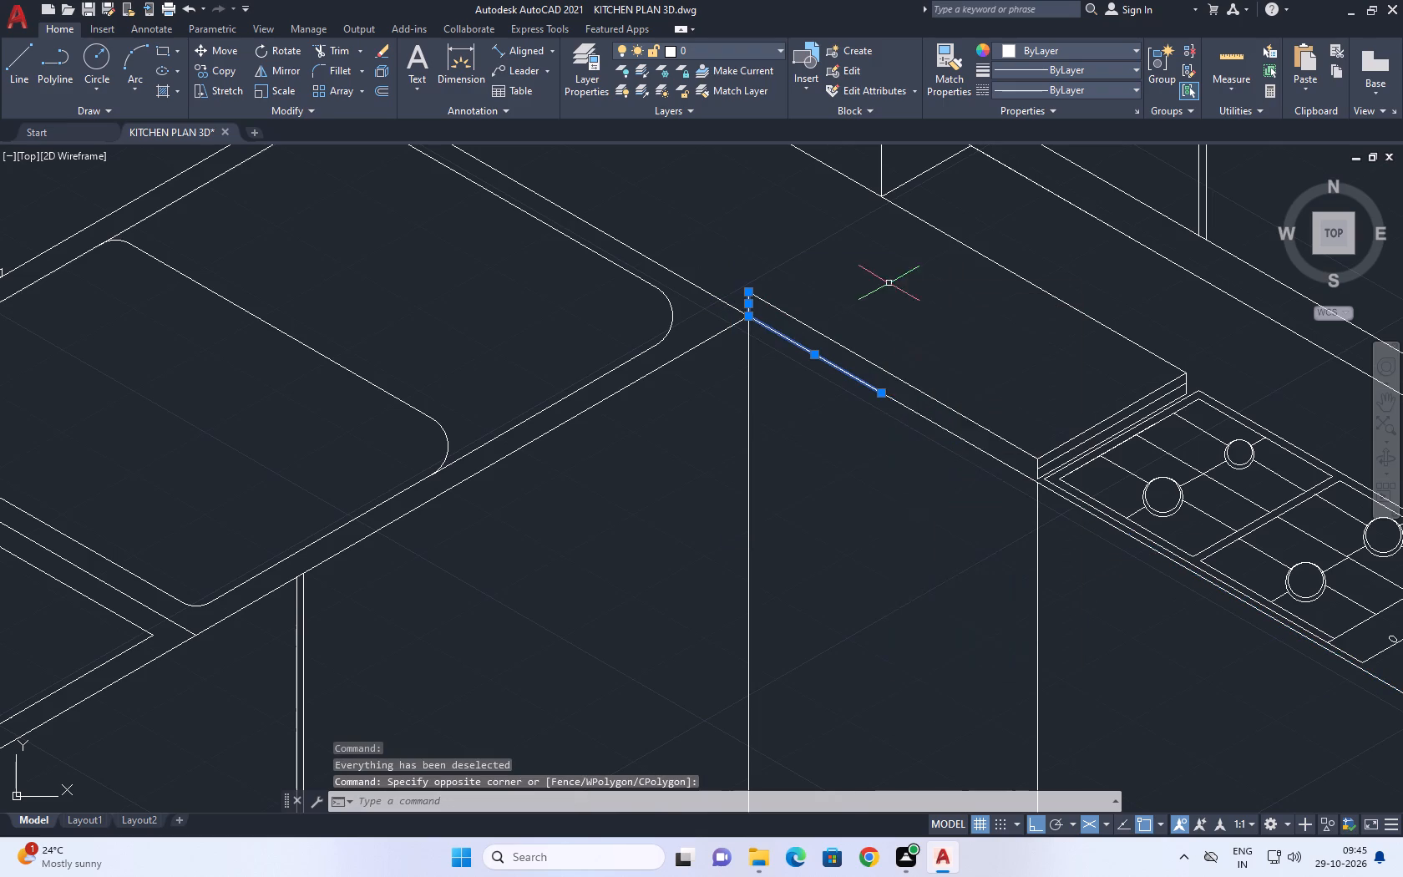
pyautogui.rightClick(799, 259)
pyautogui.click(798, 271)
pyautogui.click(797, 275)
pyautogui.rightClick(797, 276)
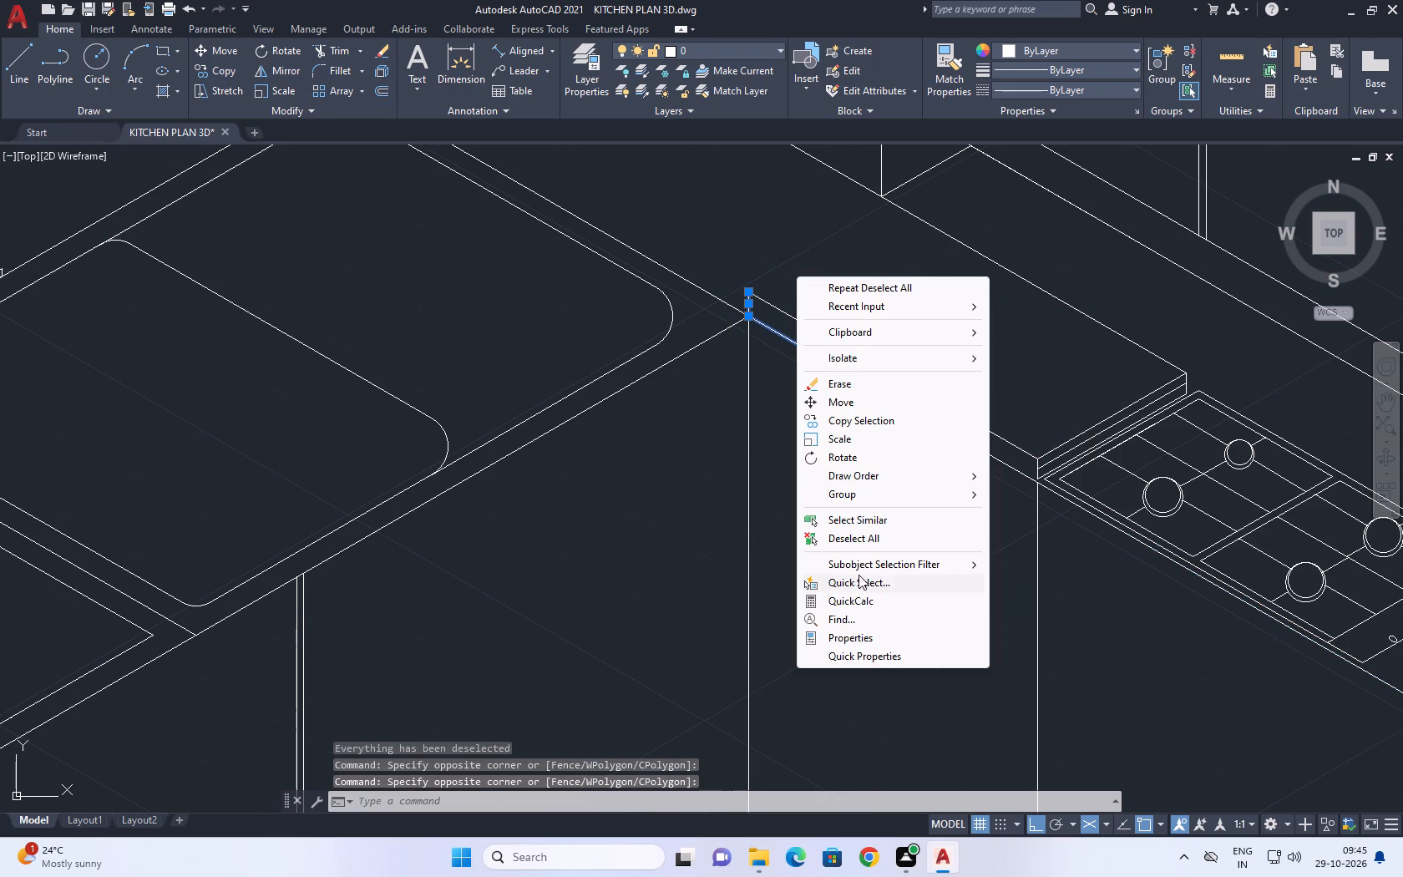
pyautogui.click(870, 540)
# Erase the short redundant line overlapping the countertop's front edge at the inner corner.
pyautogui.scroll(2, 733, 307)
pyautogui.moveTo(738, 303); pyautogui.dragTo(762, 324)
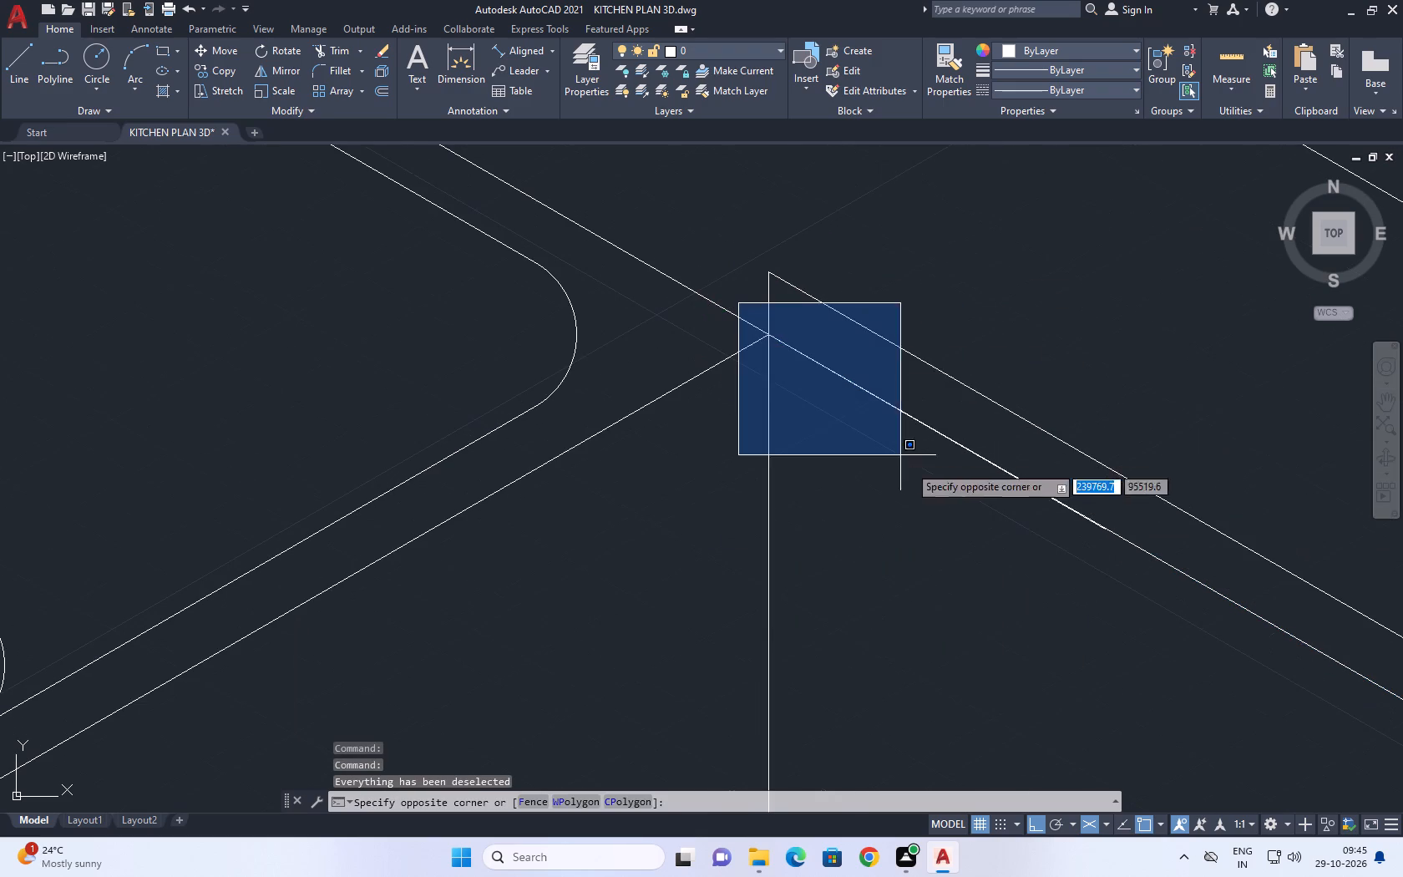
pyautogui.click(1177, 615)
pyautogui.rightClick(943, 89)
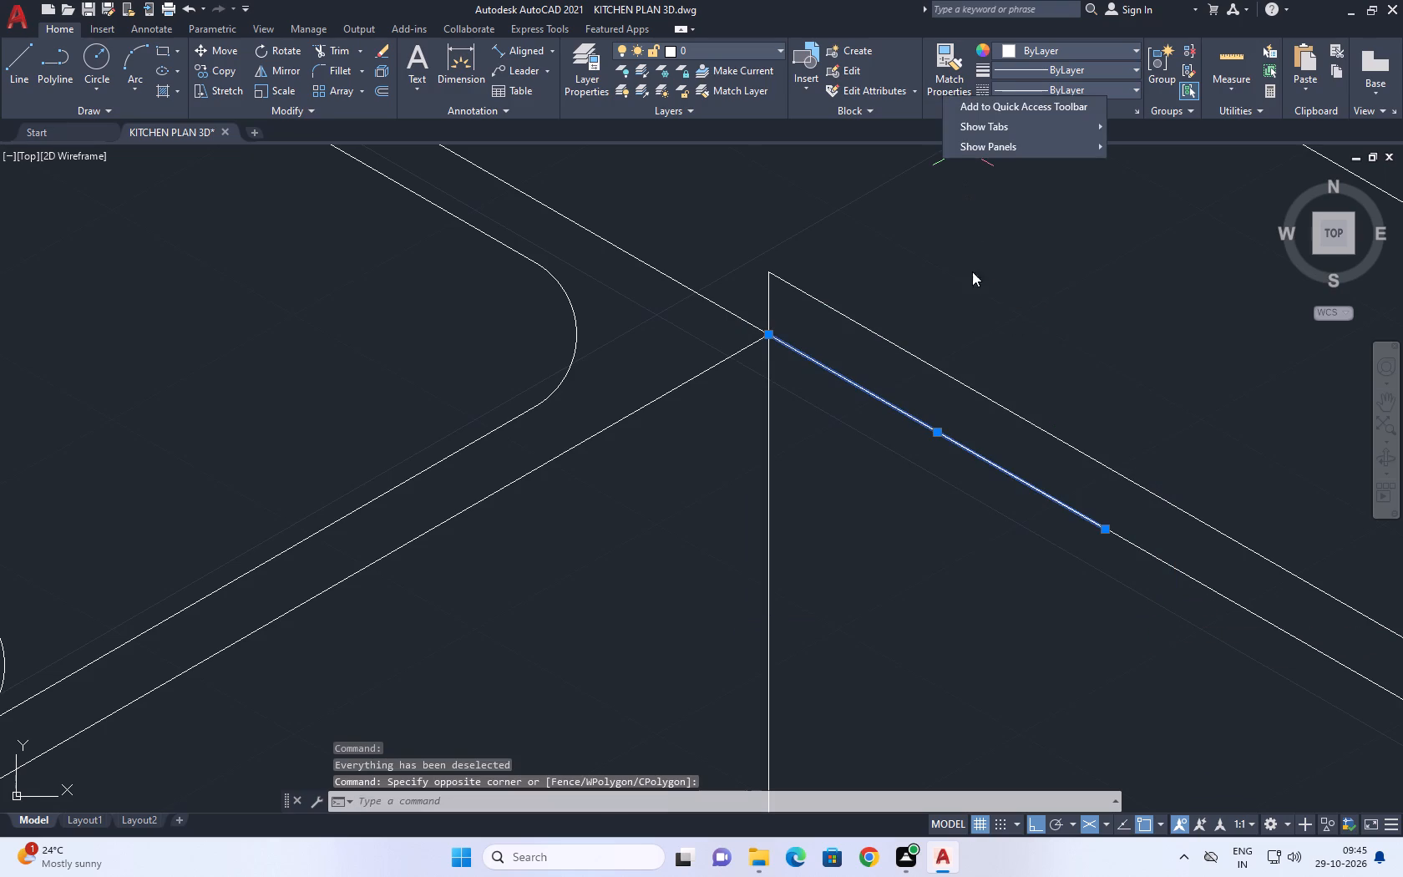
pyautogui.rightClick(929, 239)
pyautogui.click(982, 348)
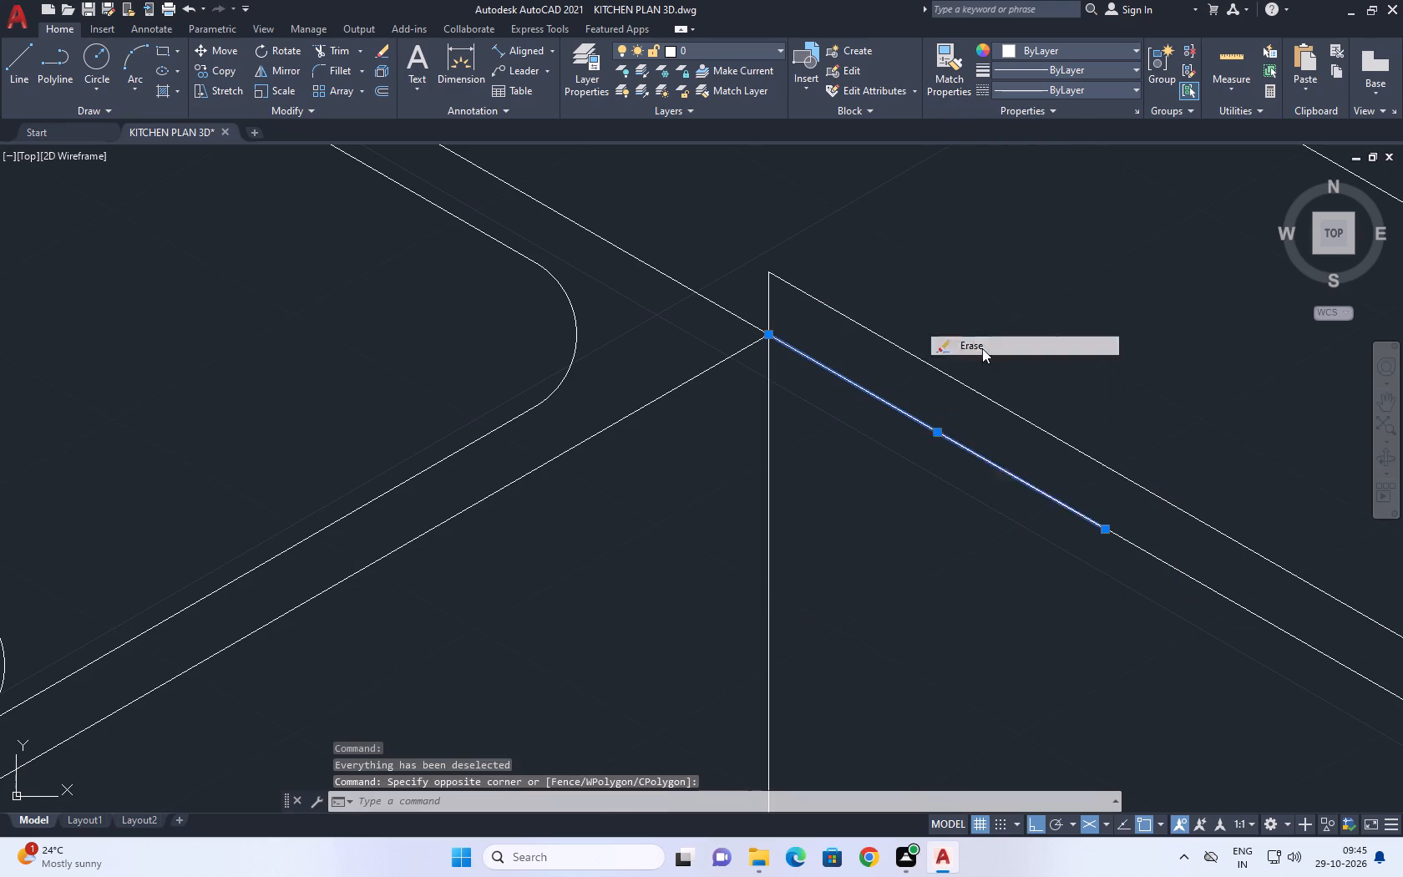
pyautogui.click(844, 374)
pyautogui.click(838, 398)
pyautogui.scroll(-3, 811, 352)
pyautogui.moveTo(903, 422); pyautogui.dragTo(874, 405, button='middle')
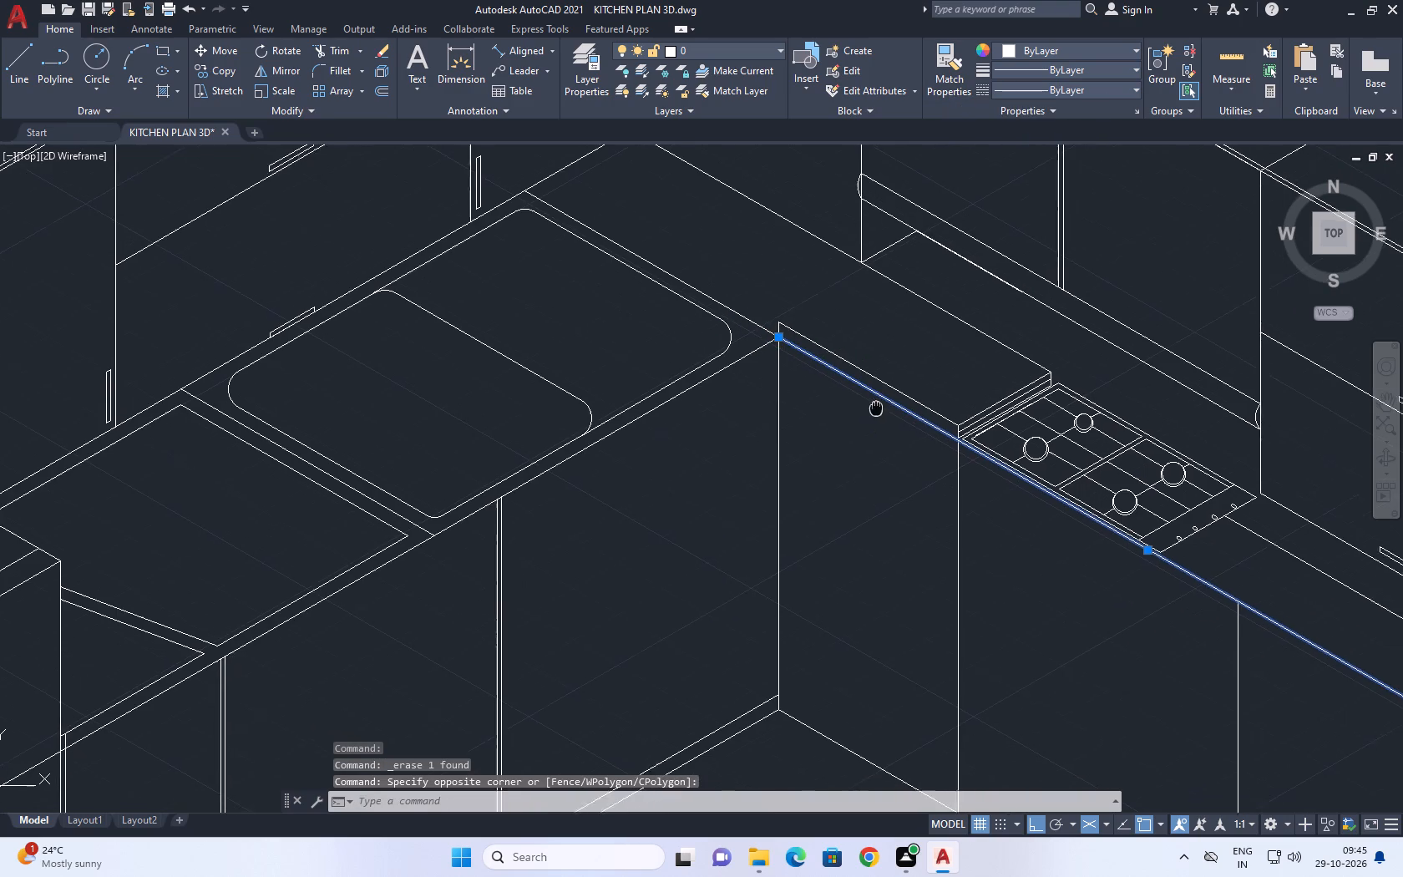
pyautogui.moveTo(874, 405); pyautogui.dragTo(853, 381, button='middle')
pyautogui.rightClick(850, 285)
pyautogui.moveTo(898, 565); pyautogui.dragTo(911, 565)
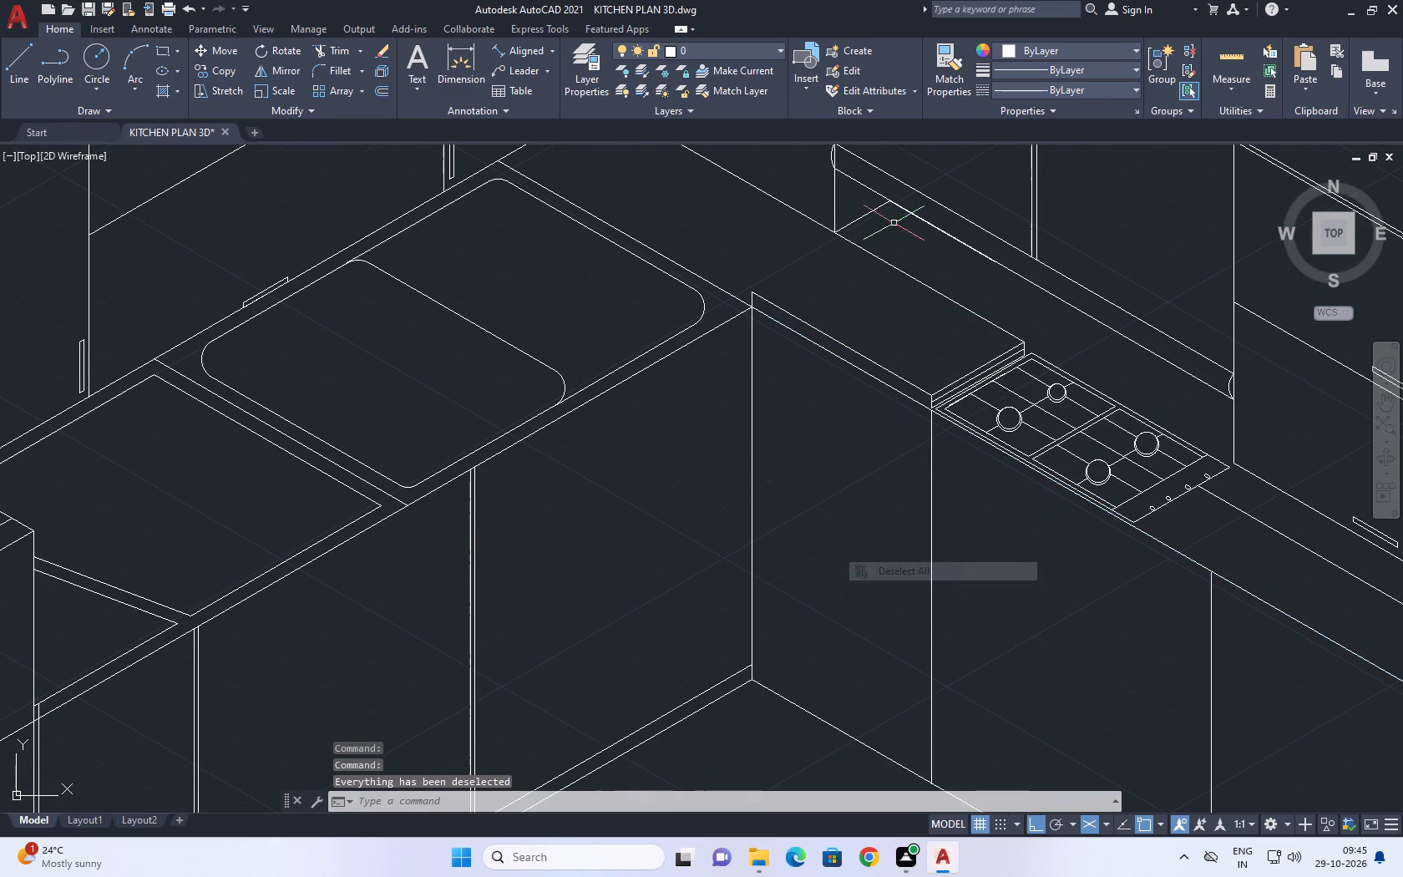
# Draw a line along the countertop's front edge from the inner corner to the vertical cabinet line at the hob.
pyautogui.click(13, 62)
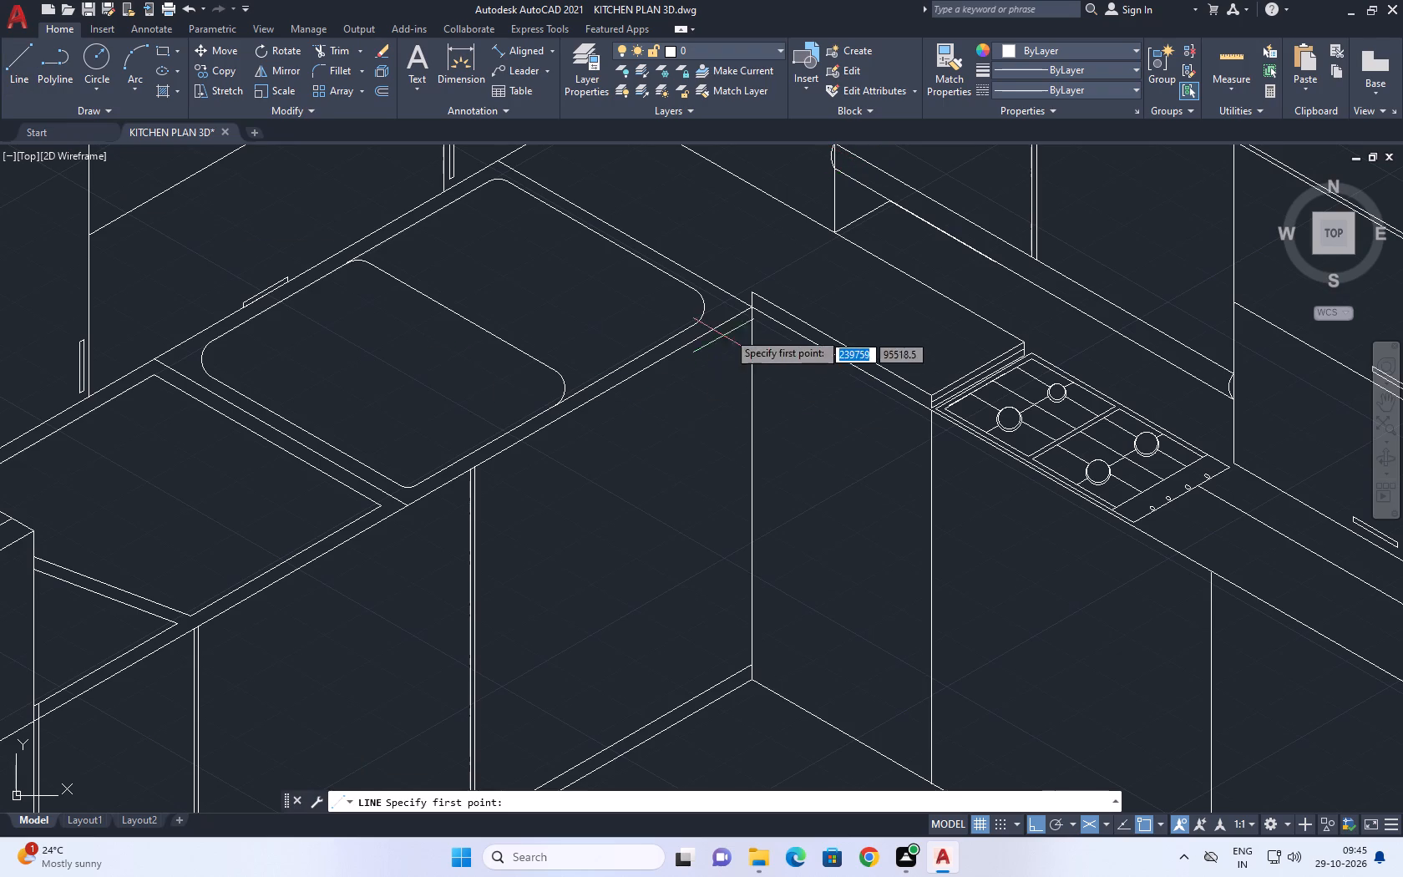
pyautogui.scroll(2, 761, 312)
pyautogui.click(735, 305)
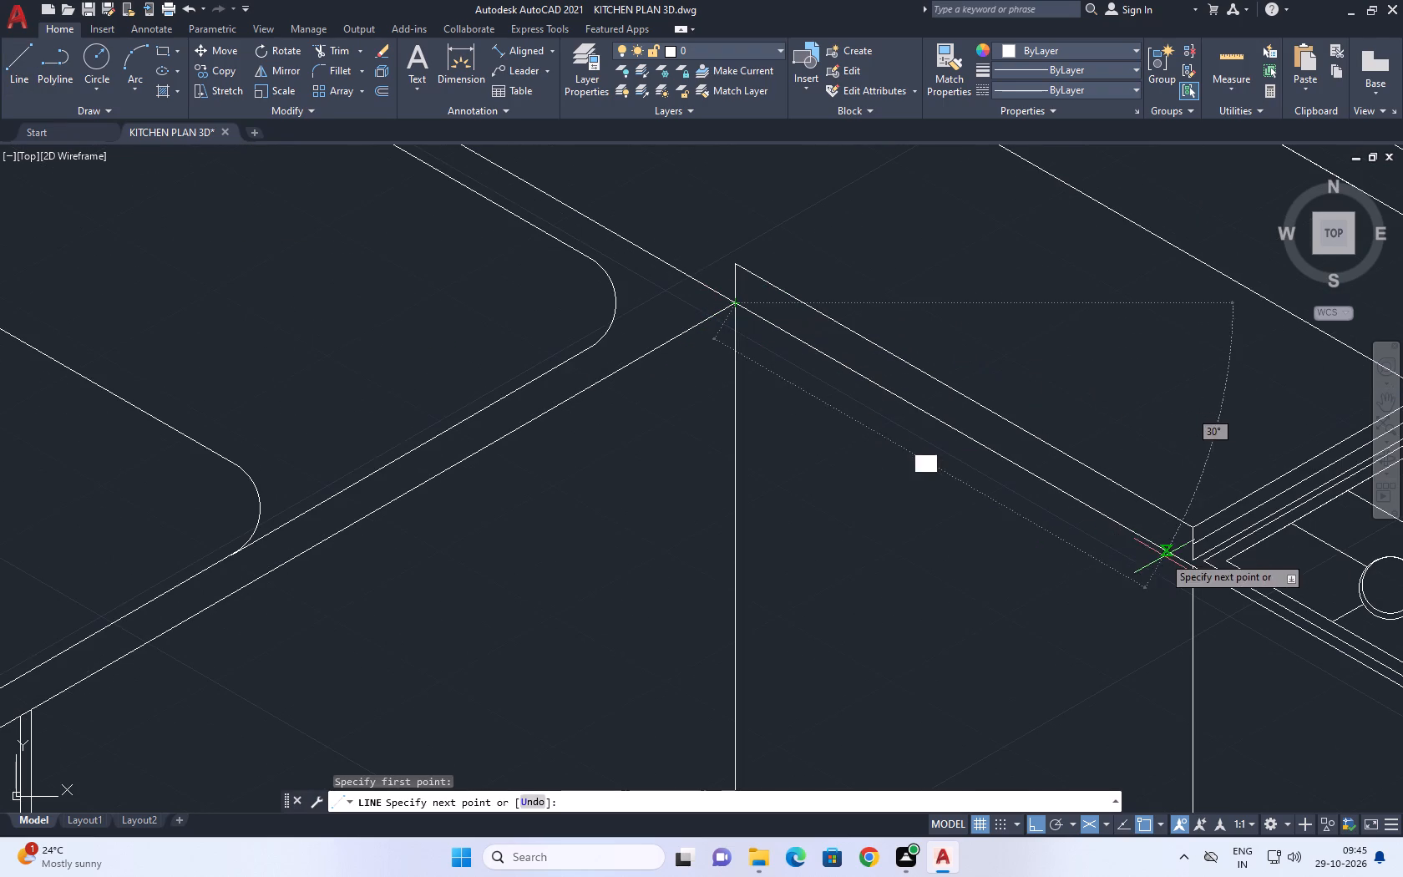
pyautogui.click(1189, 570)
pyautogui.rightClick(1134, 423)
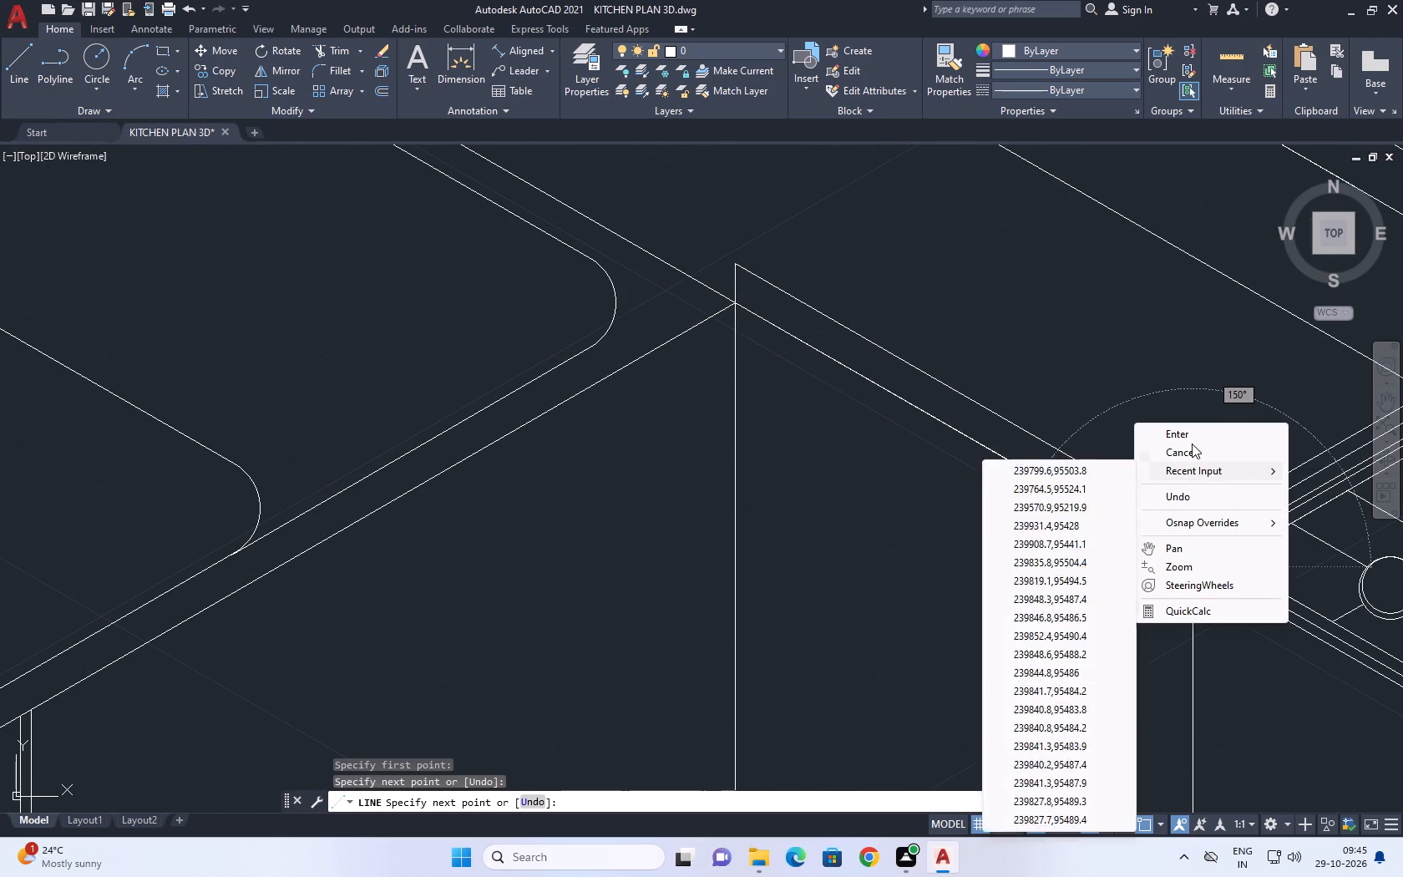
pyautogui.click(1192, 444)
# Copy the new front-edge line straight down by 1 unit at 270°, using the right isoplane.
pyautogui.moveTo(1037, 449); pyautogui.dragTo(874, 294, button='middle')
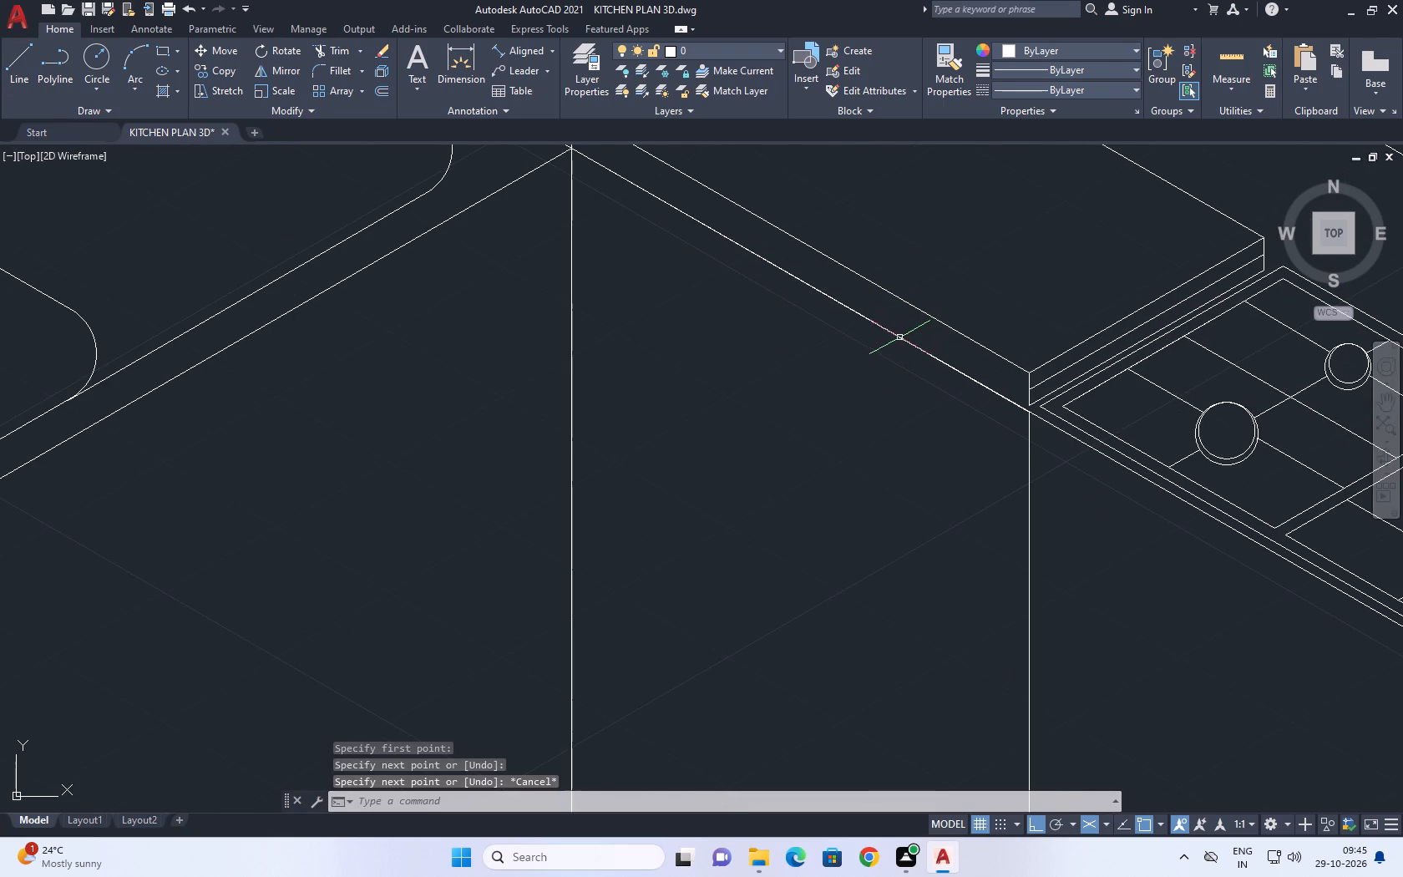
pyautogui.click(894, 337)
pyautogui.moveTo(655, 188); pyautogui.dragTo(673, 236, button='middle')
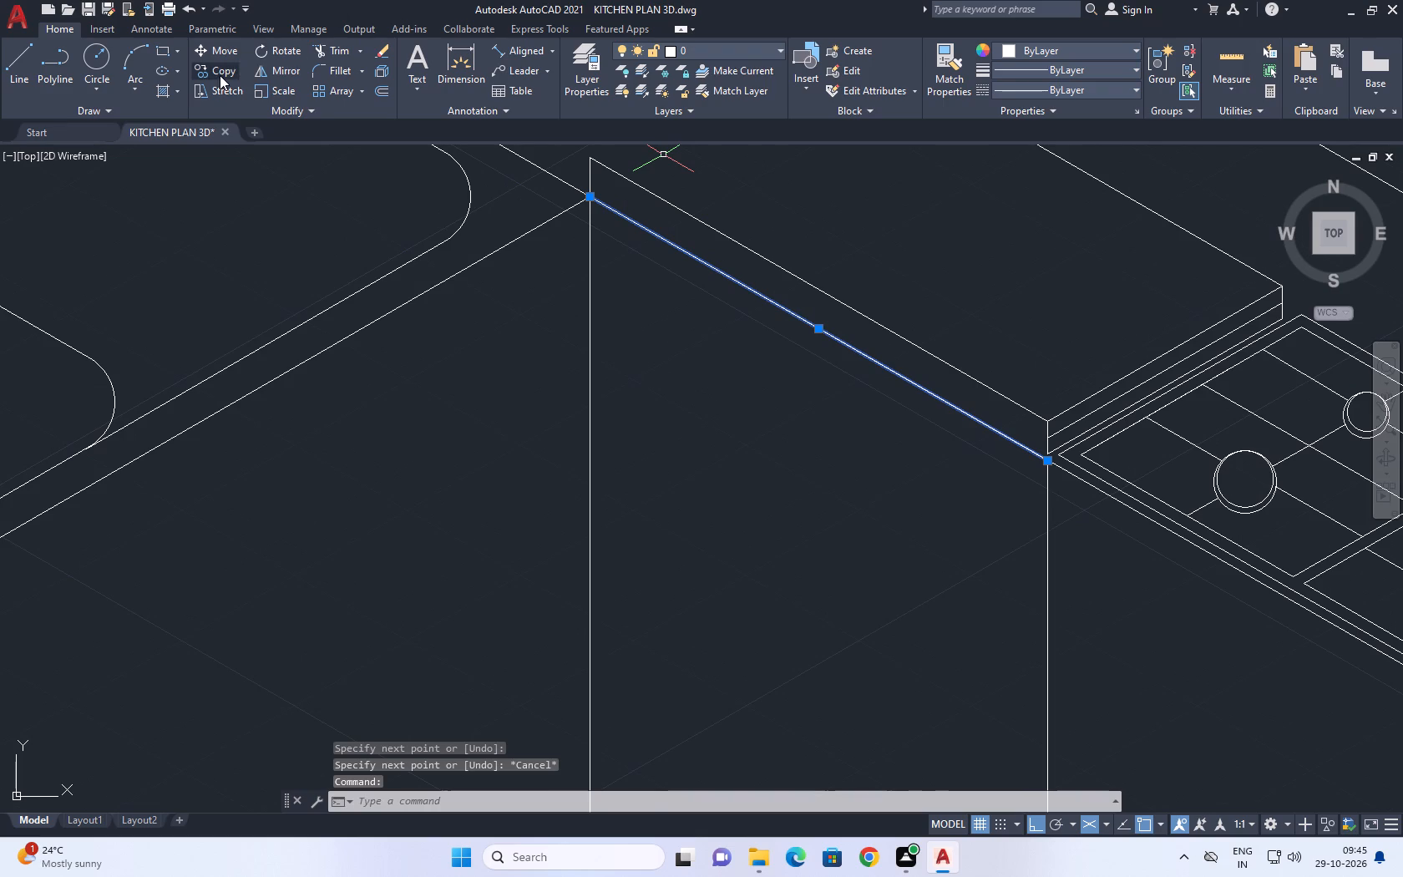
pyautogui.click(220, 75)
pyautogui.scroll(1, 799, 331)
pyautogui.moveTo(801, 322); pyautogui.dragTo(799, 330)
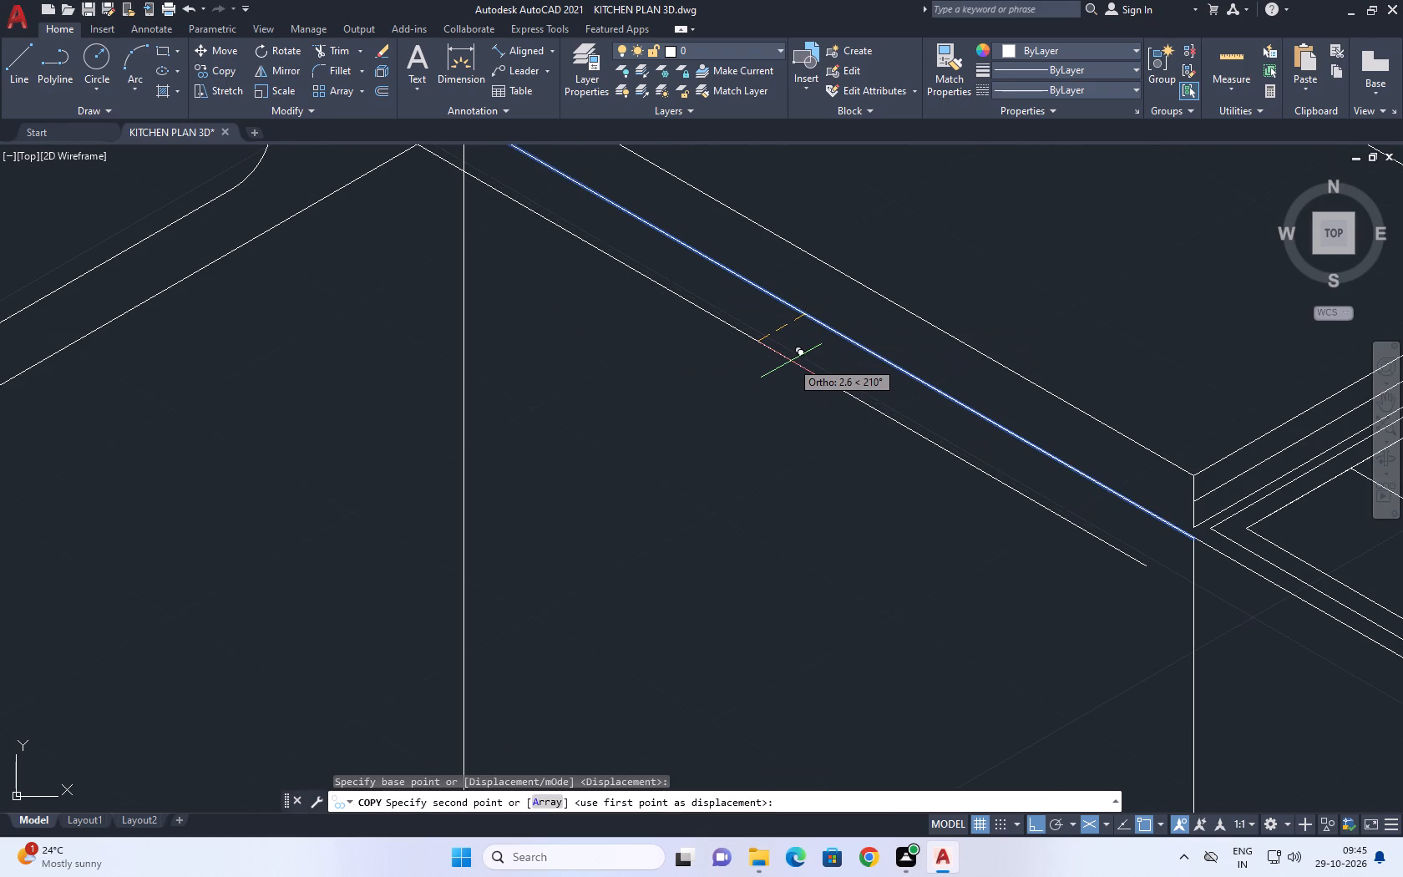
pyautogui.press('F5')
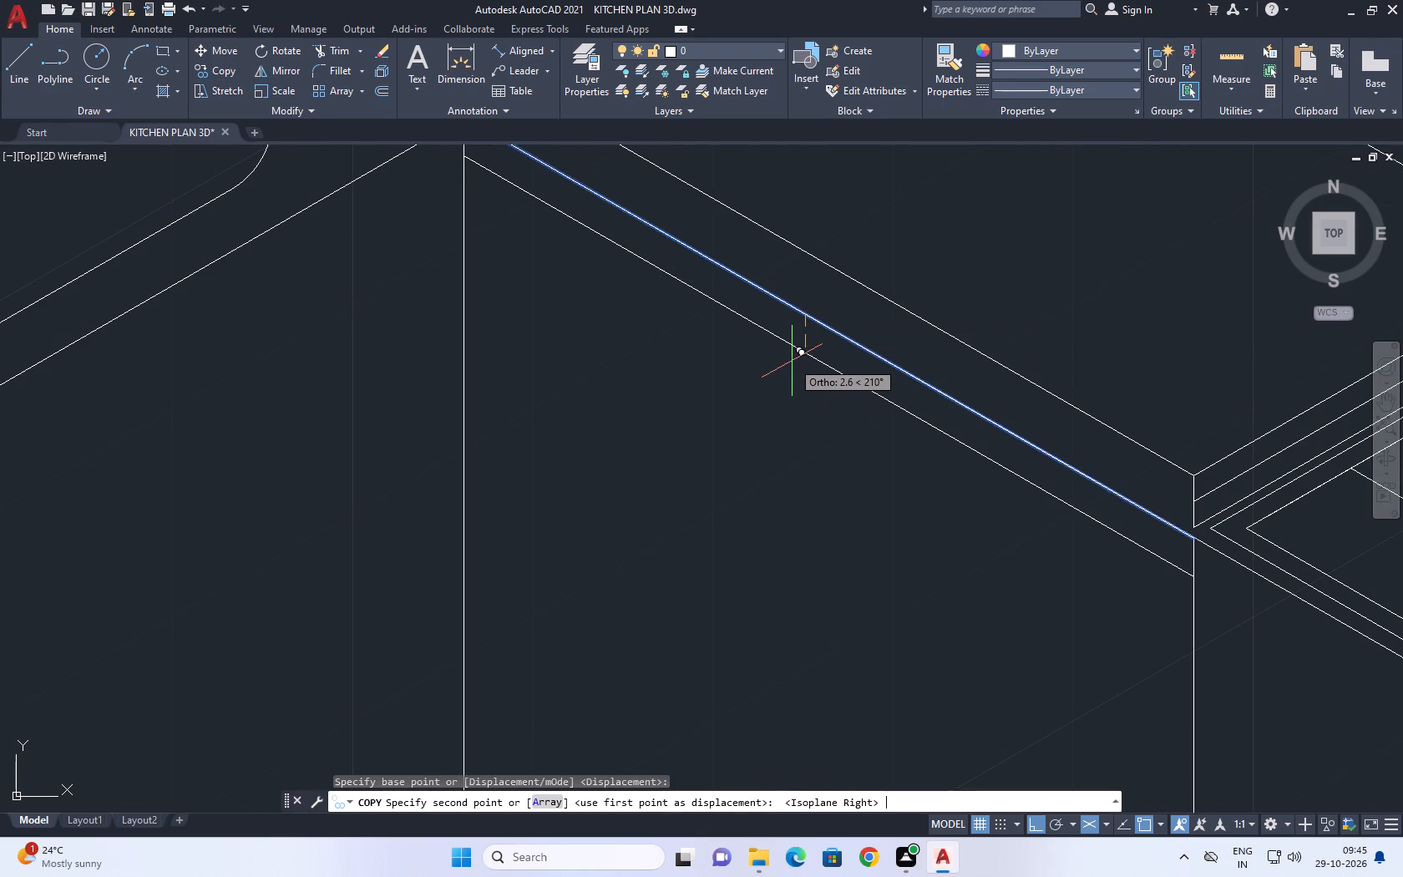
pyautogui.press('1')
pyautogui.press('Return')
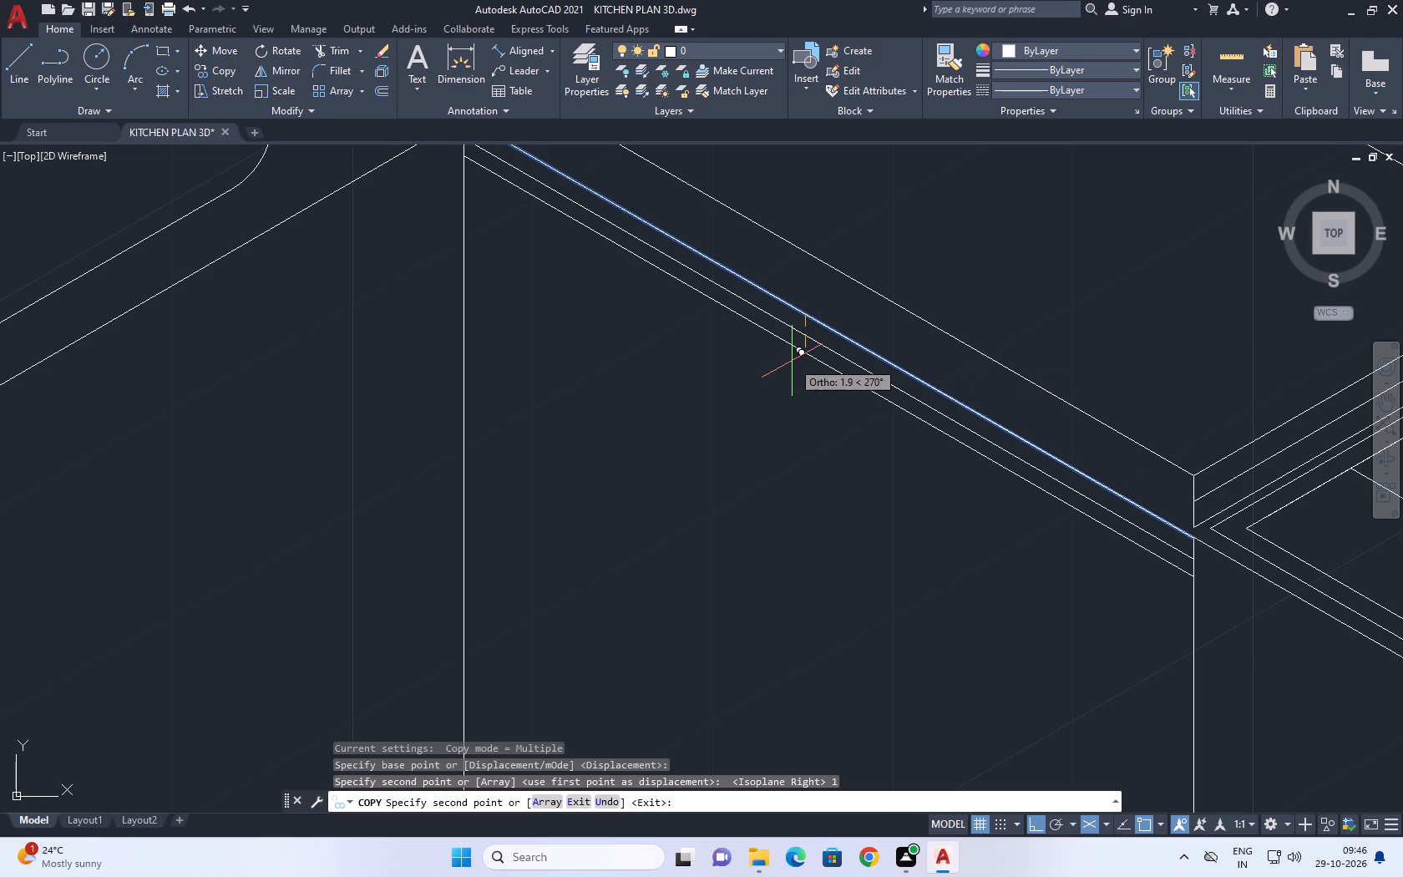
pyautogui.rightClick(756, 417)
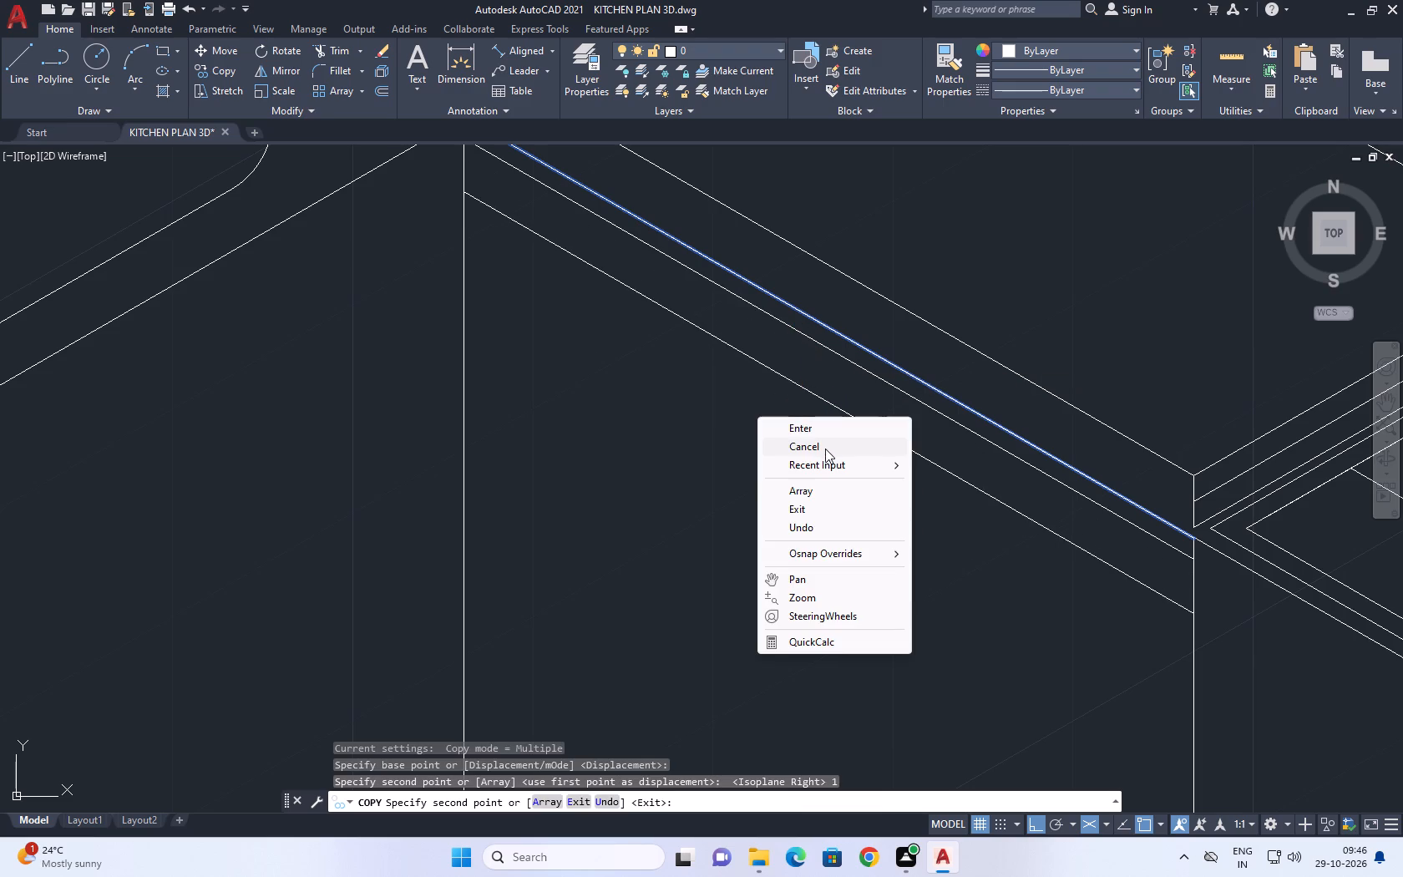
pyautogui.click(825, 448)
# Copy the vertical cabinet line below the hob's corner 2 units at 150° towards the inner corner, using the left isoplane.
pyautogui.scroll(-2, 855, 432)
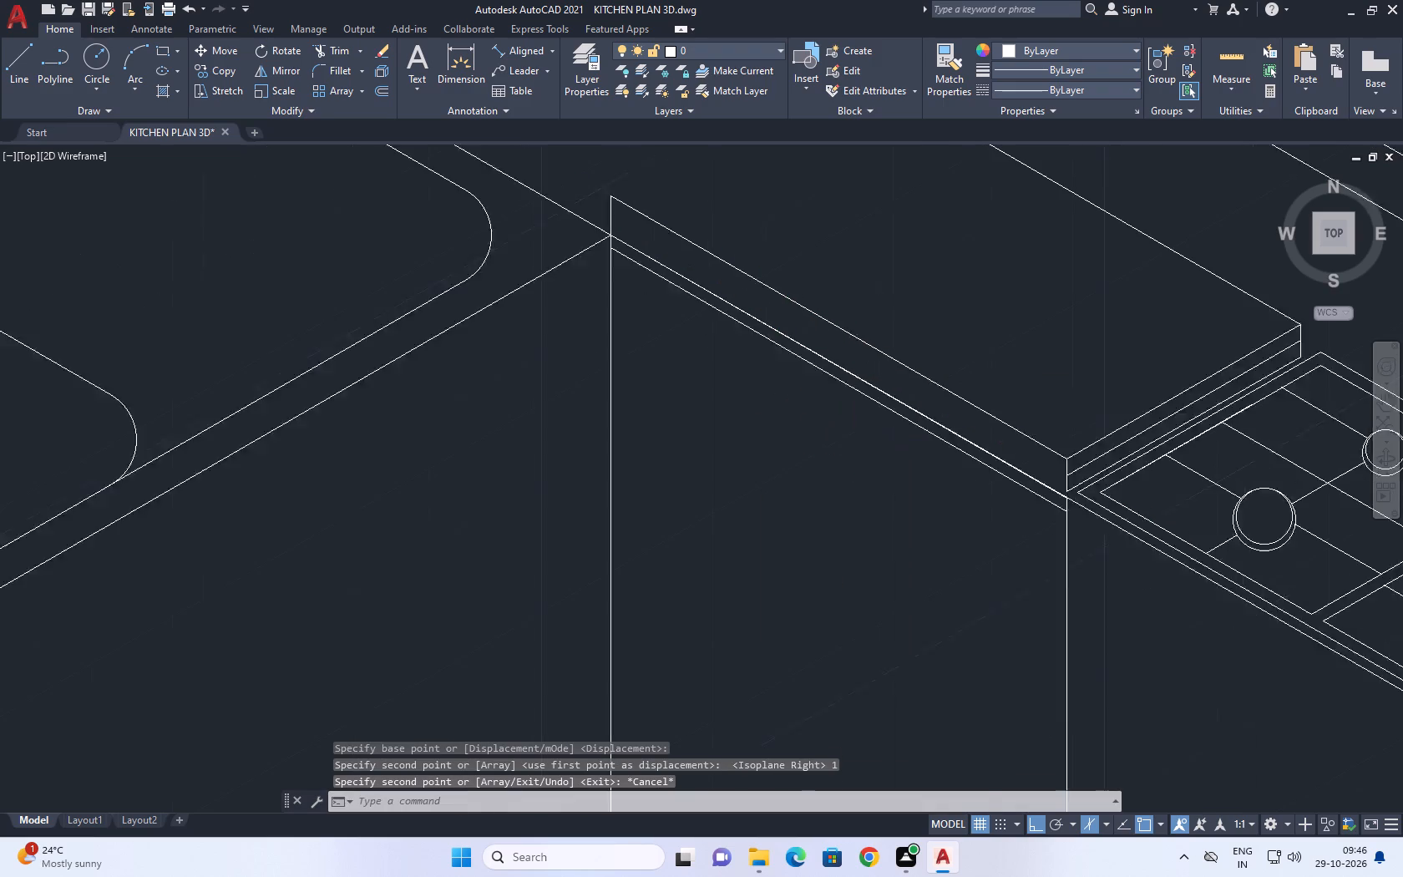
pyautogui.moveTo(804, 422); pyautogui.dragTo(808, 436, button='middle')
pyautogui.moveTo(932, 452); pyautogui.dragTo(880, 312, button='middle')
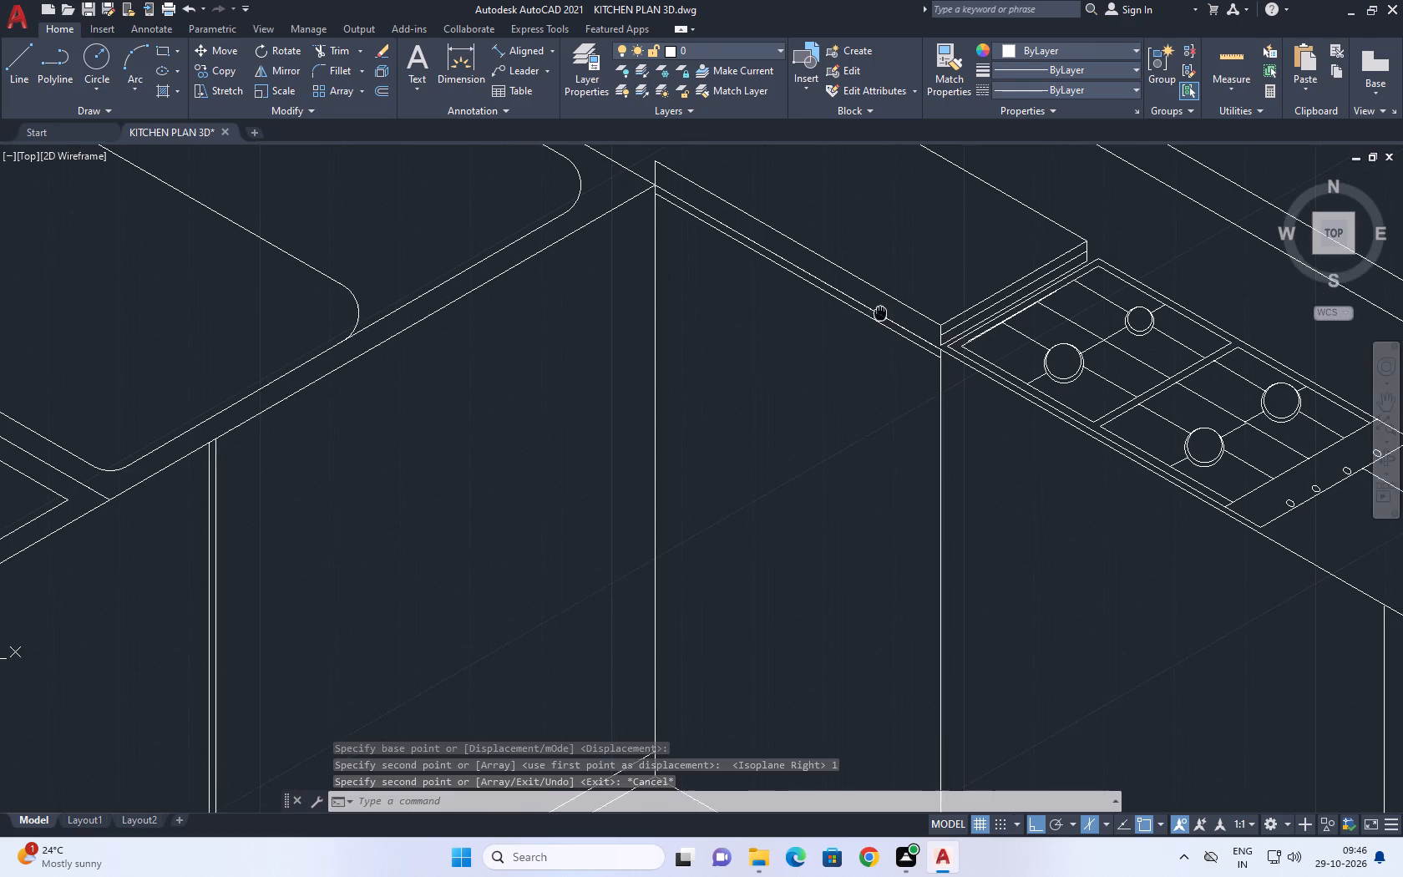
pyautogui.moveTo(880, 312); pyautogui.dragTo(878, 306, button='middle')
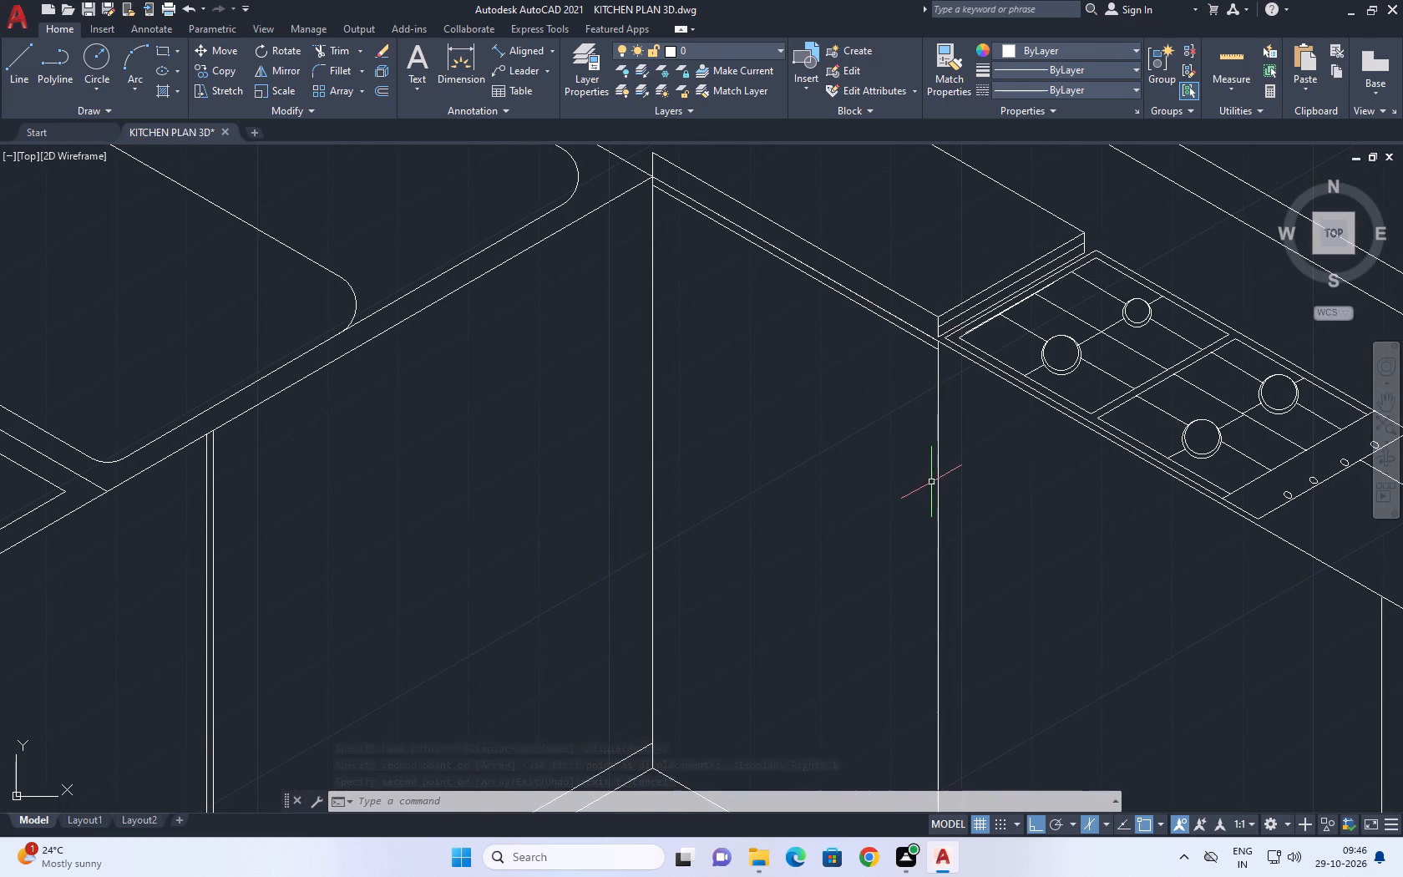
pyautogui.click(934, 479)
pyautogui.click(917, 456)
pyautogui.click(941, 459)
pyautogui.moveTo(904, 428); pyautogui.dragTo(889, 424)
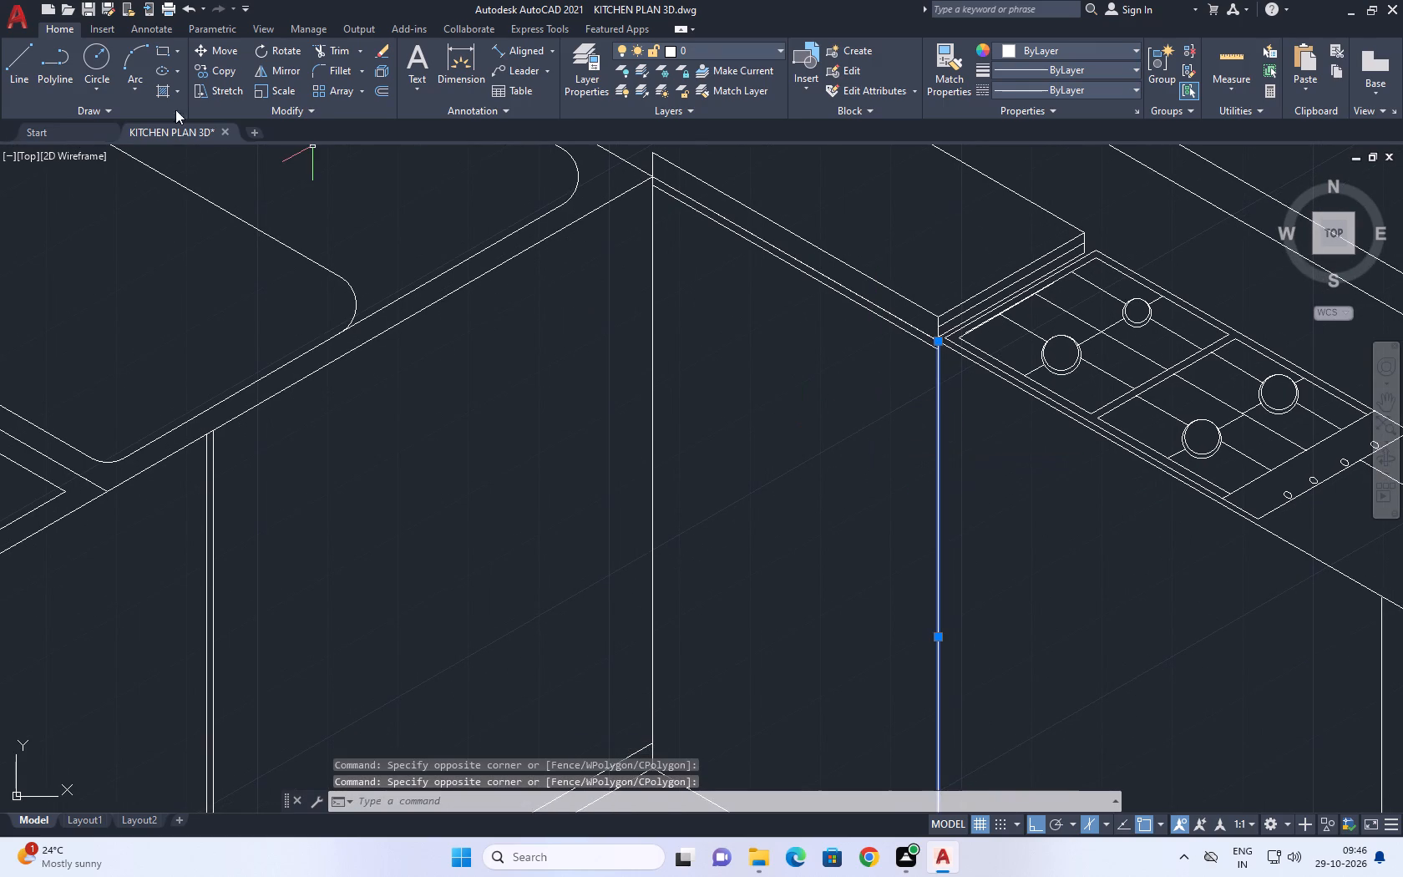
pyautogui.click(231, 73)
pyautogui.click(973, 459)
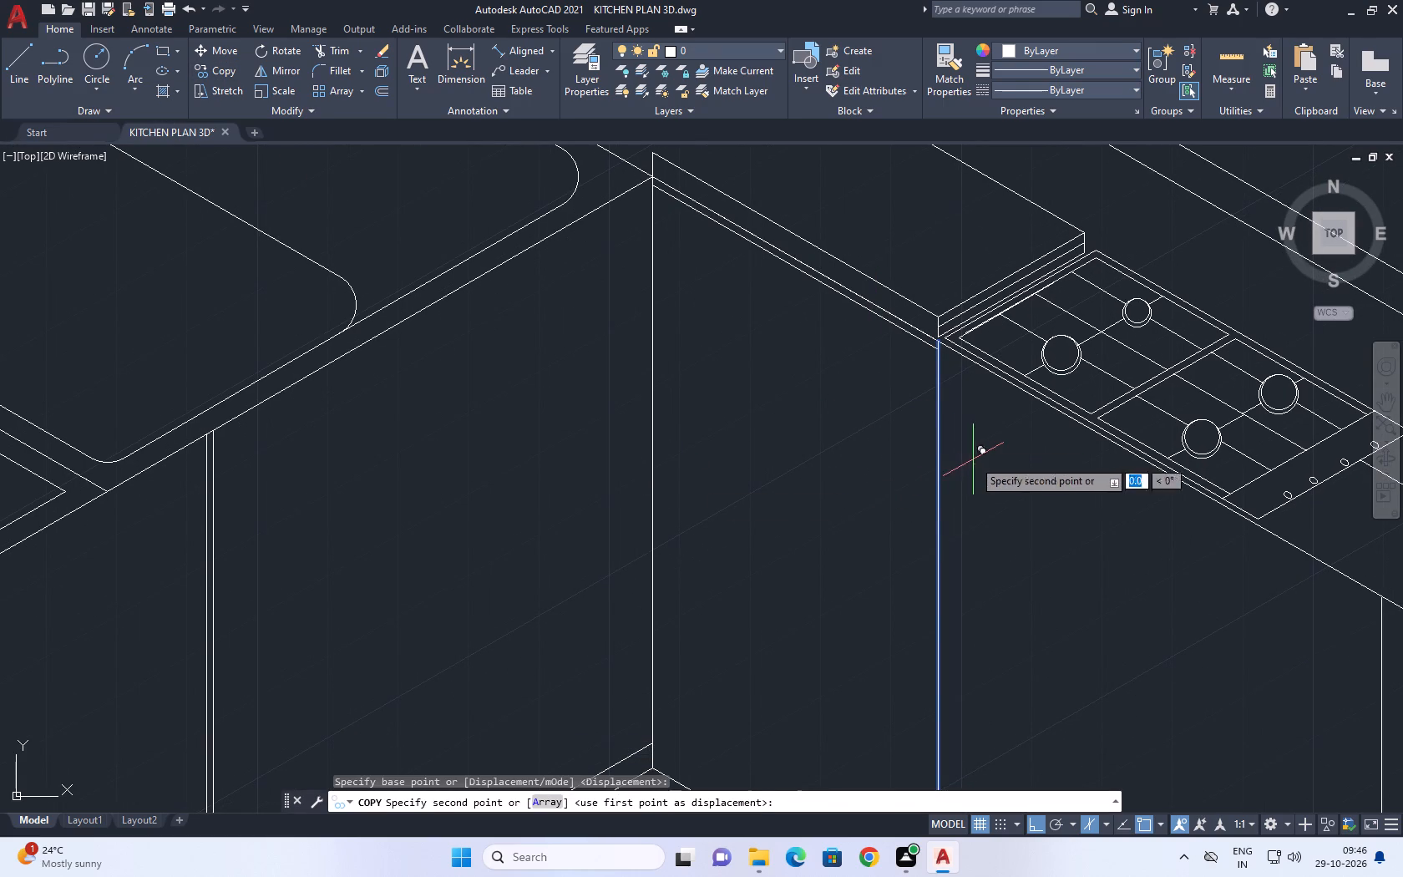
pyautogui.moveTo(932, 449); pyautogui.dragTo(970, 467, button='middle')
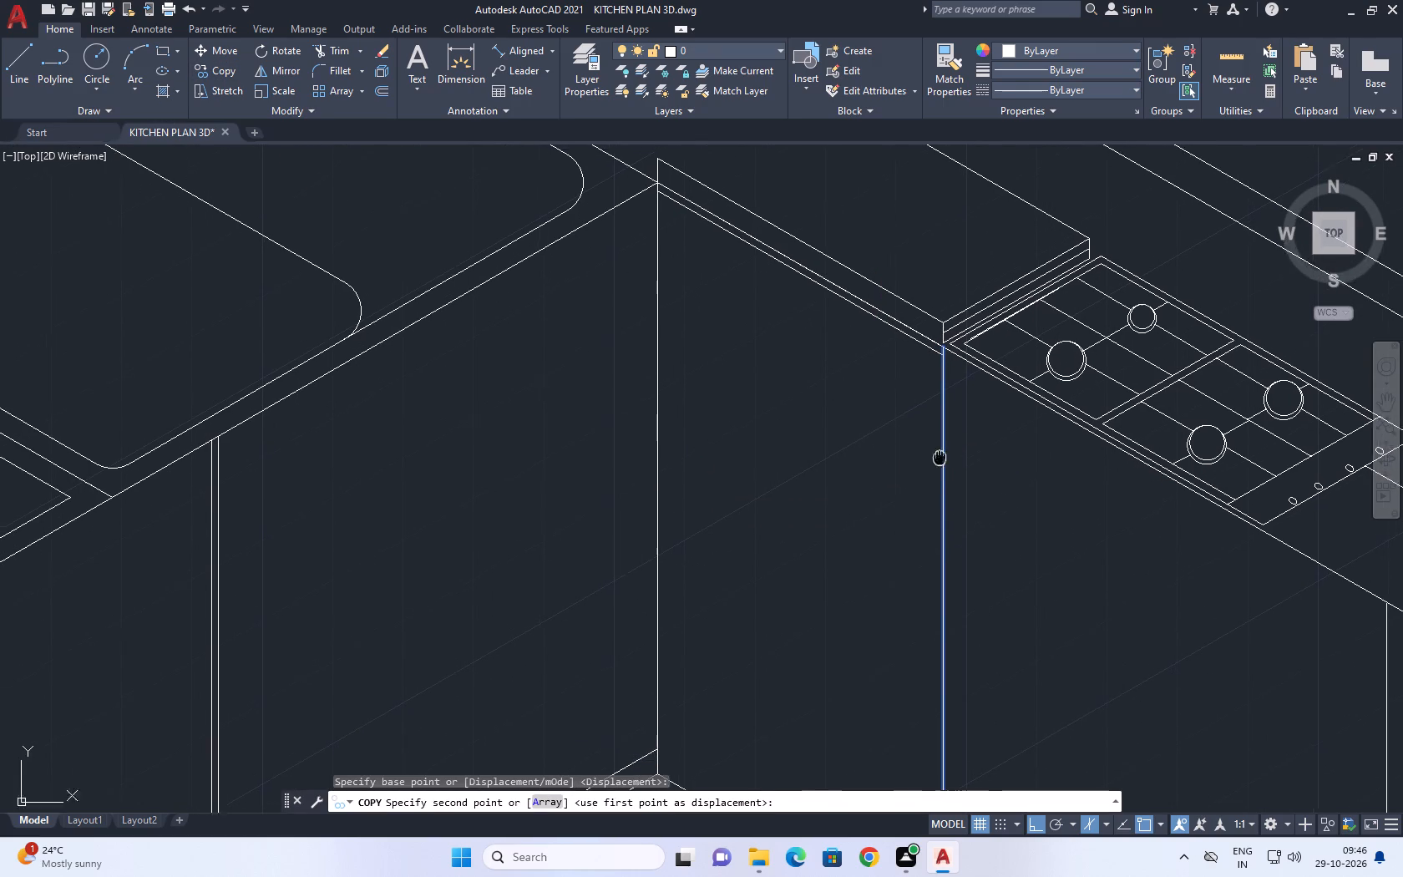
pyautogui.moveTo(970, 467); pyautogui.dragTo(990, 467, button='middle')
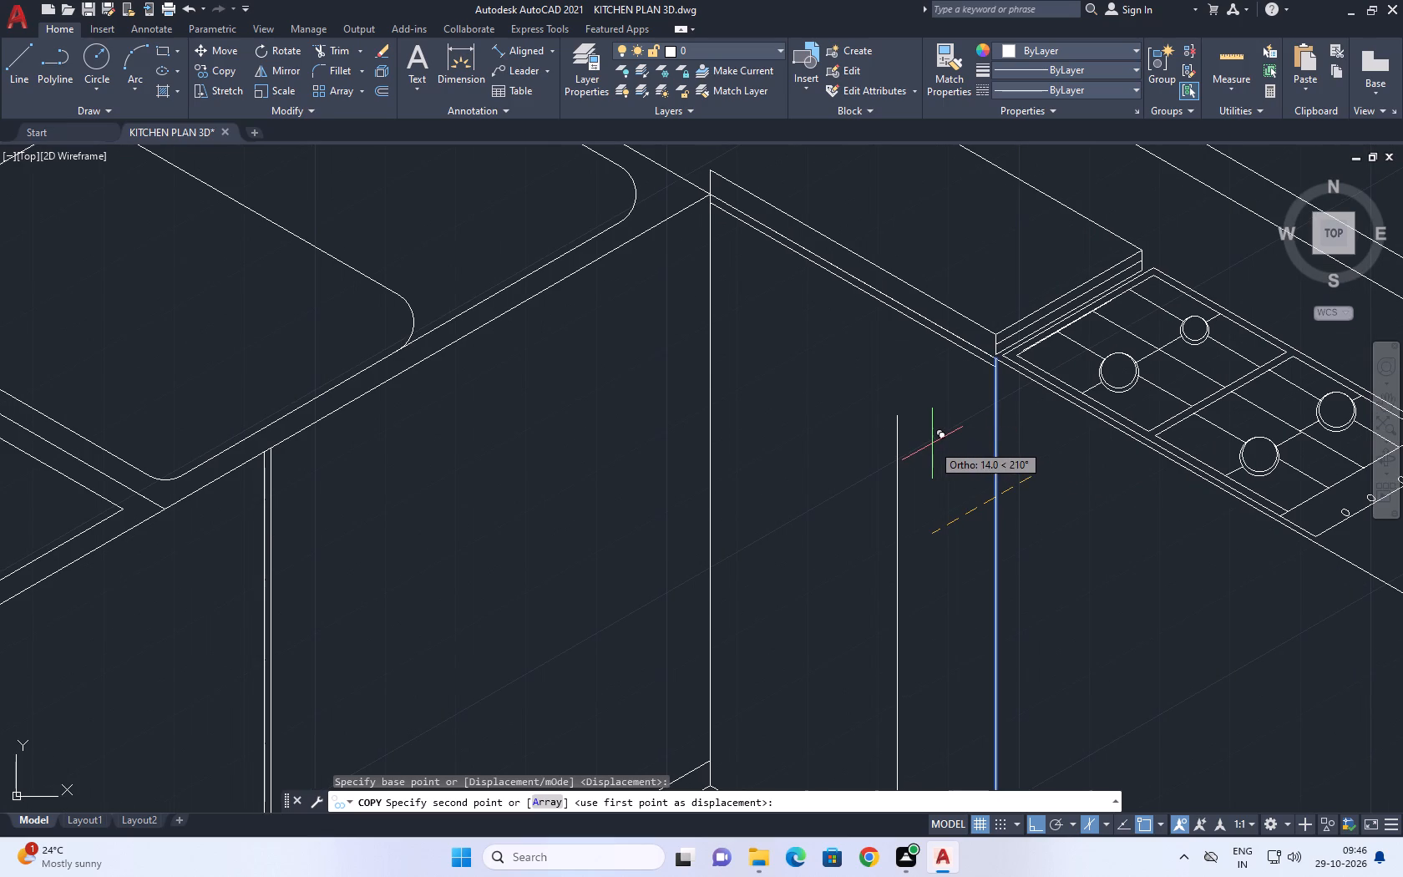
pyautogui.press('F5')
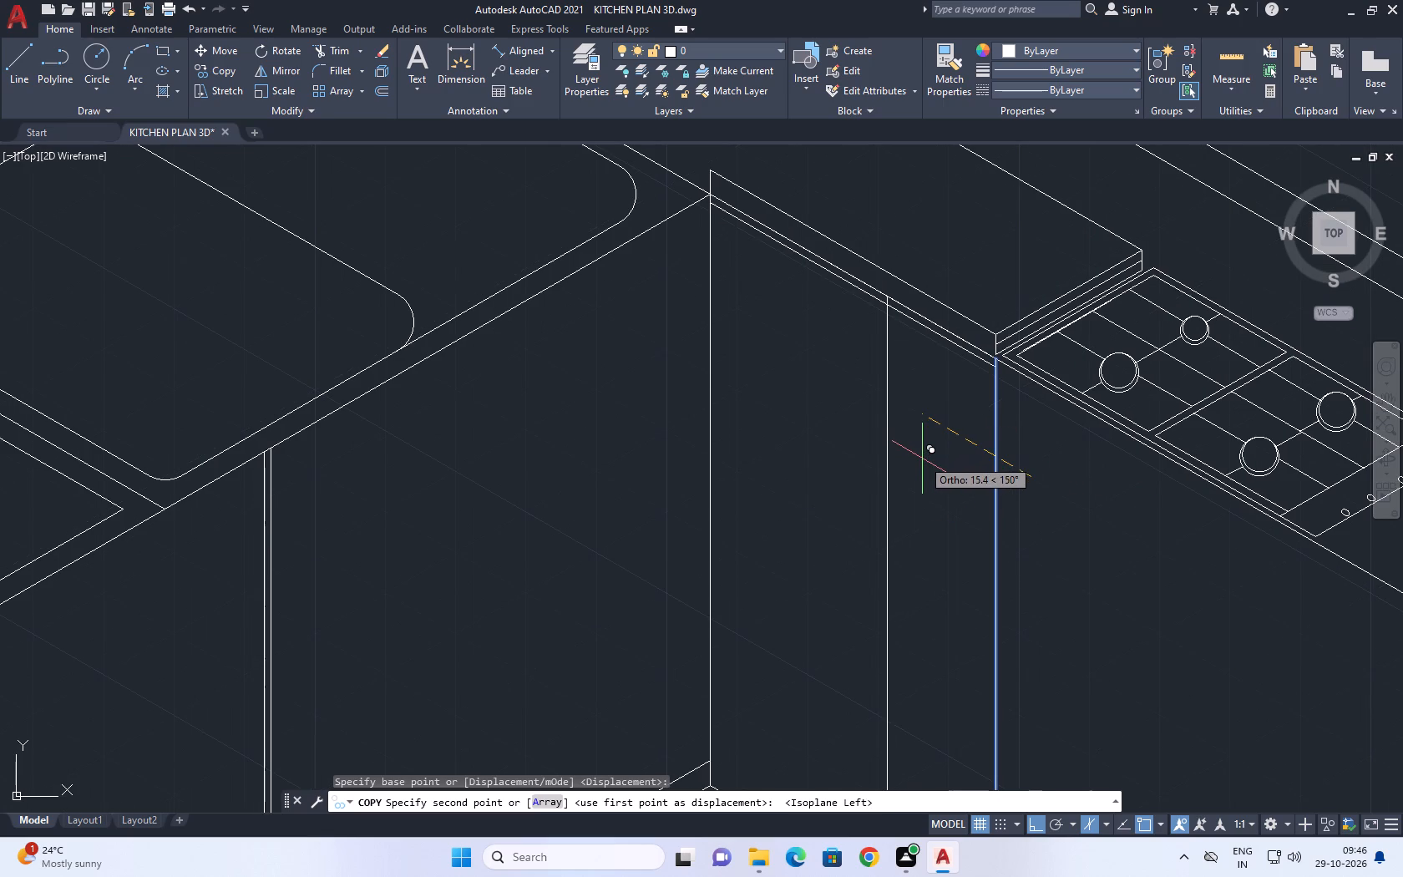
pyautogui.press('2')
pyautogui.press('Return')
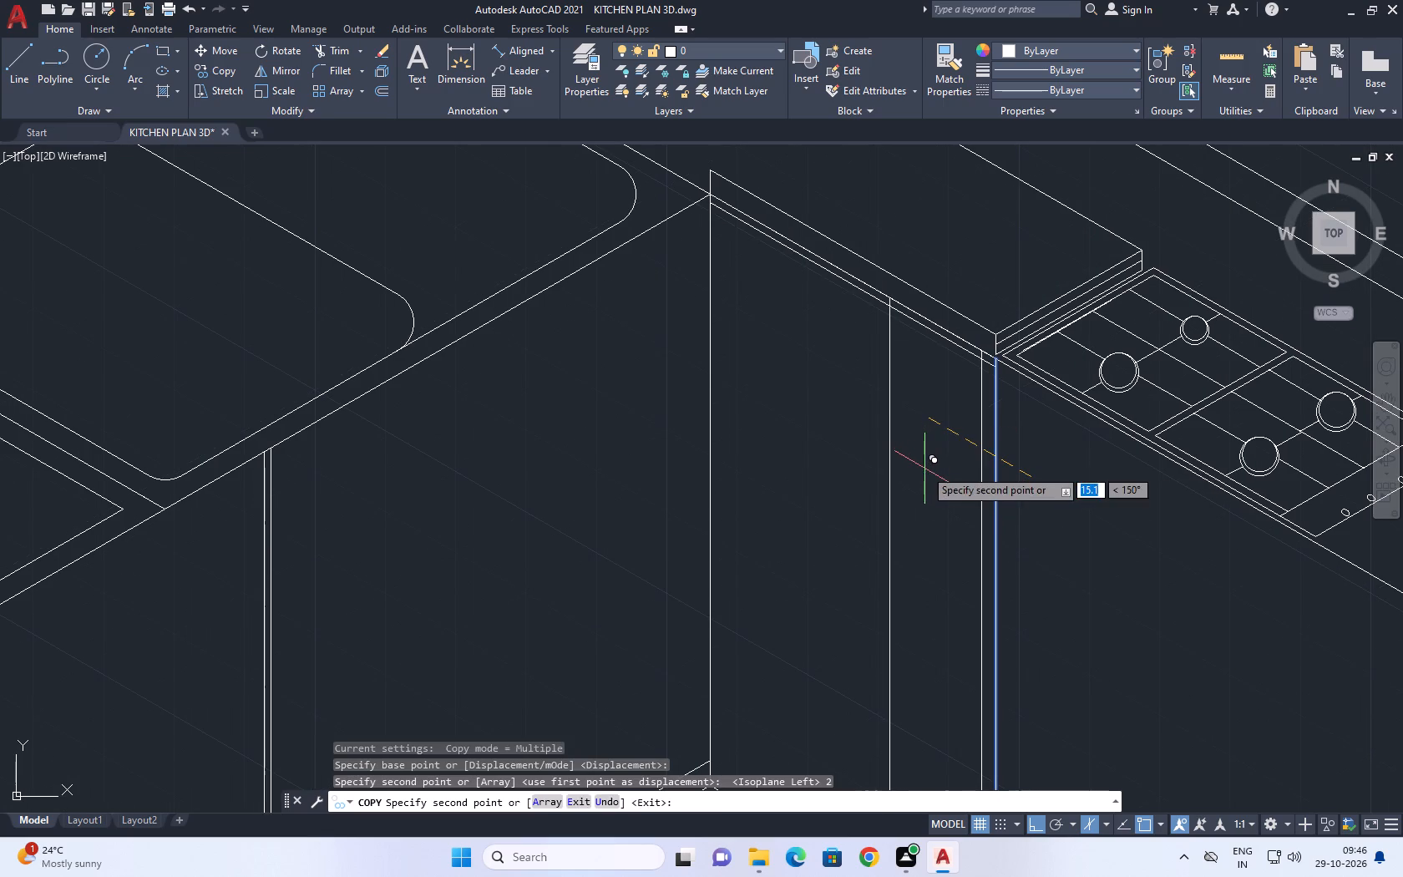
# Trim the lower front-edge line where it runs between the two vertical cabinet lines at the hob's corner.
pyautogui.press('Escape')
pyautogui.moveTo(926, 403); pyautogui.dragTo(944, 466, button='middle')
pyautogui.press('t')
pyautogui.write('r')
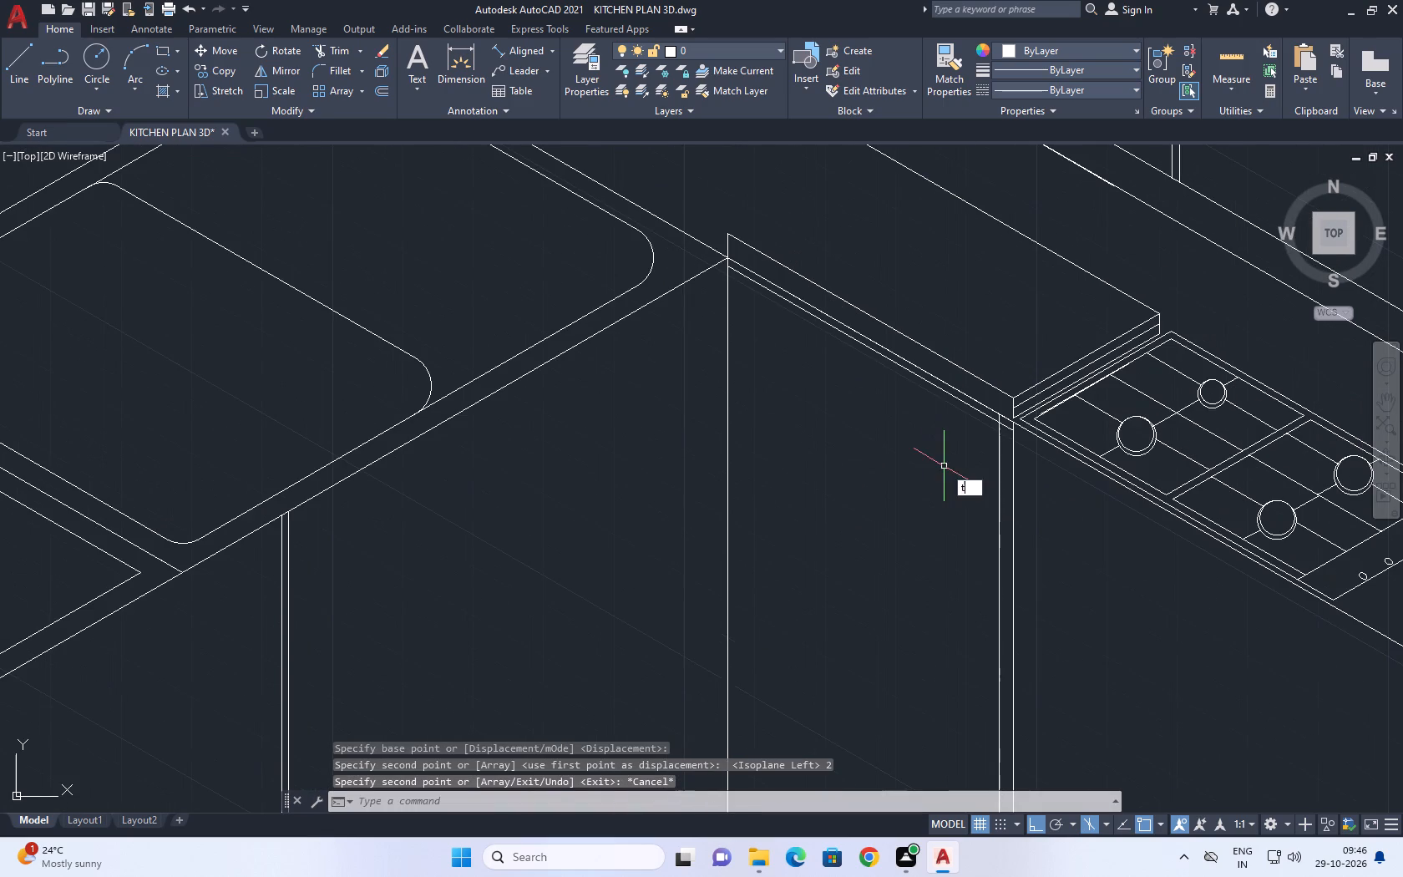
pyautogui.press('space')
pyautogui.moveTo(1032, 444); pyautogui.dragTo(1036, 505, button='middle')
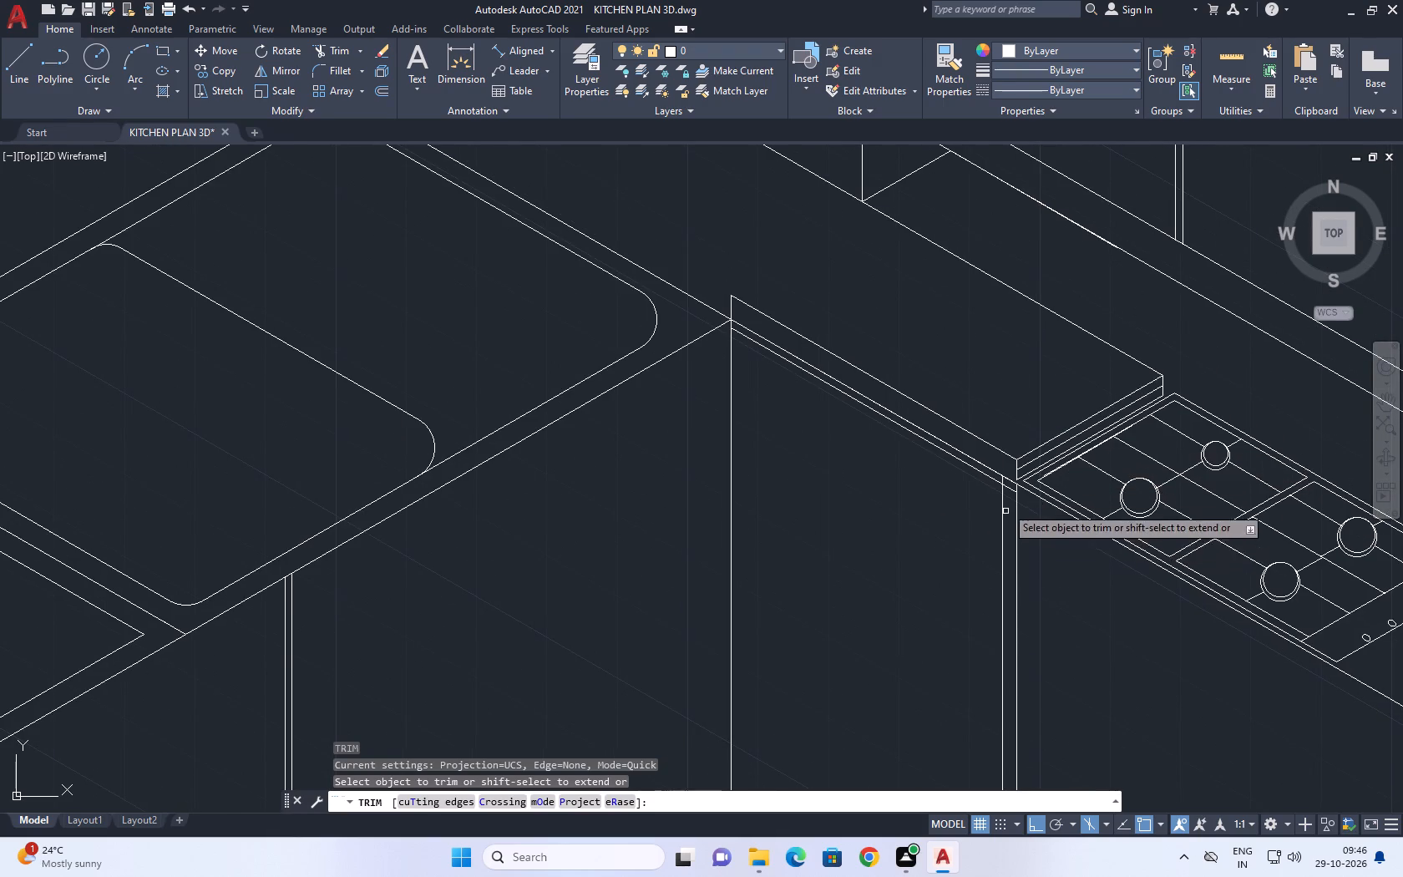
pyautogui.scroll(2, 1010, 489)
pyautogui.click(1010, 490)
pyautogui.click(997, 507)
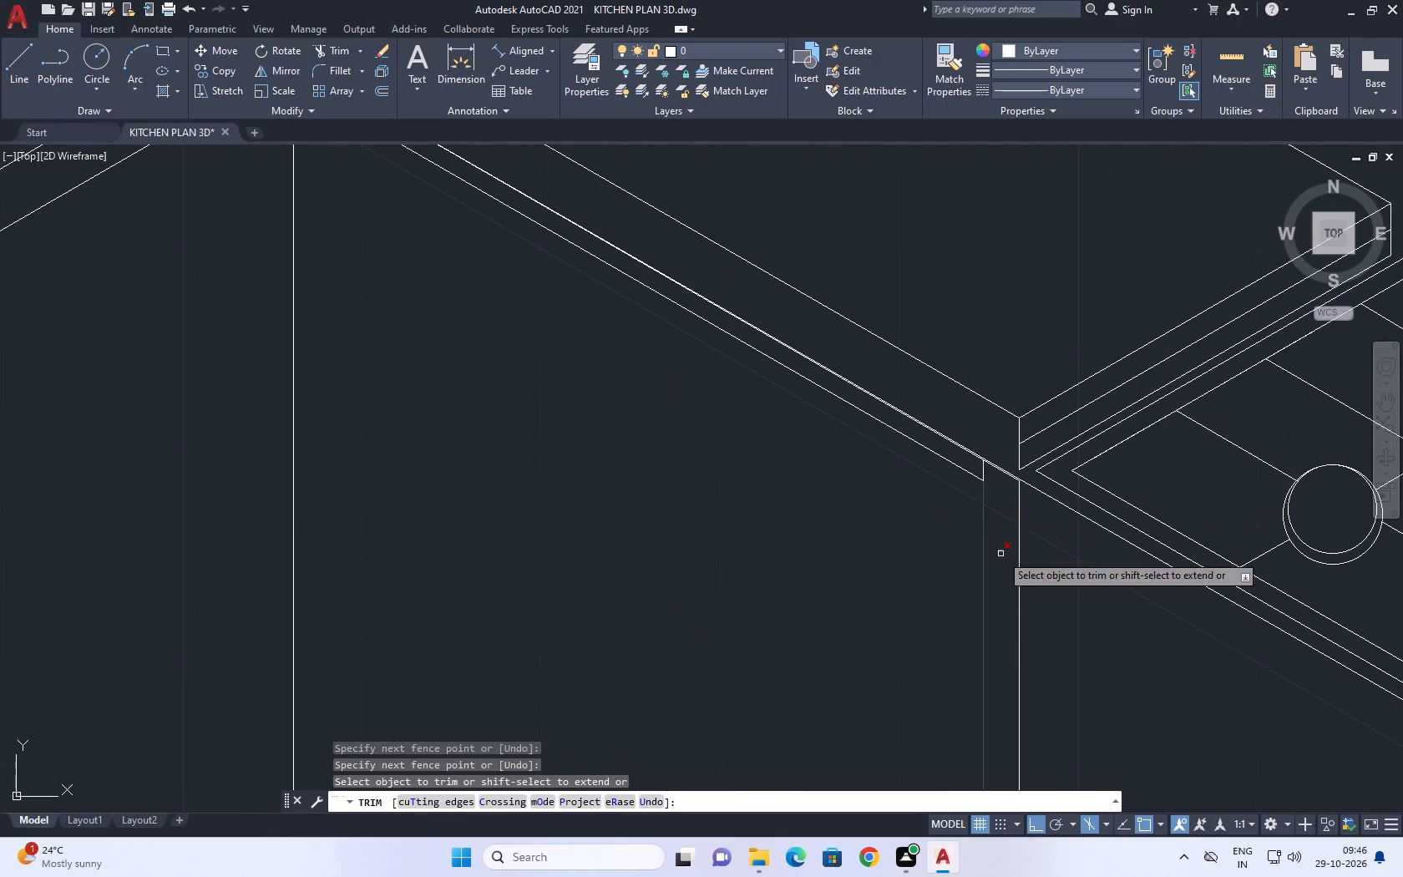
pyautogui.rightClick(1026, 565)
pyautogui.click(1061, 587)
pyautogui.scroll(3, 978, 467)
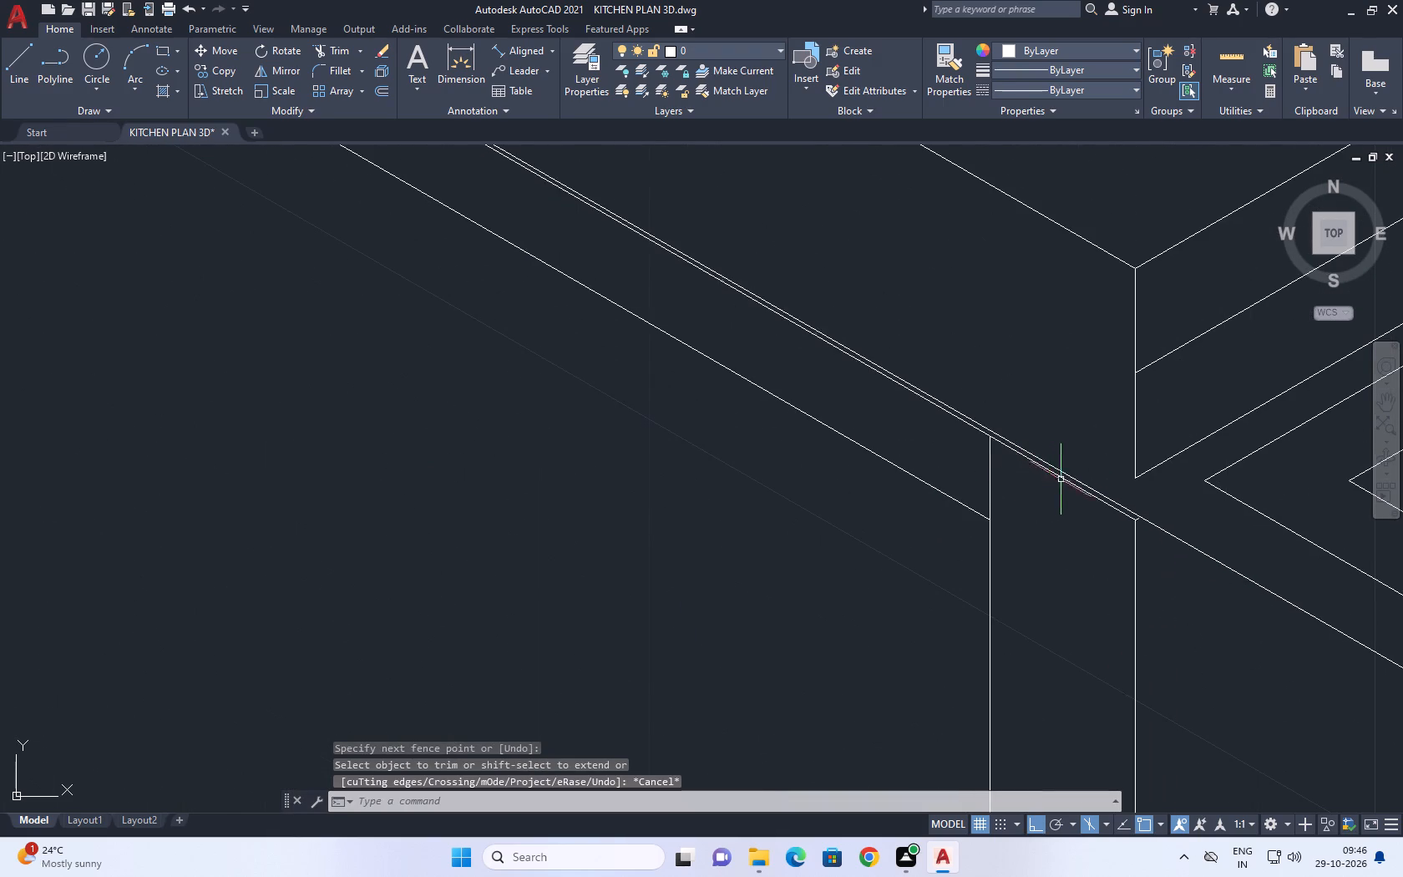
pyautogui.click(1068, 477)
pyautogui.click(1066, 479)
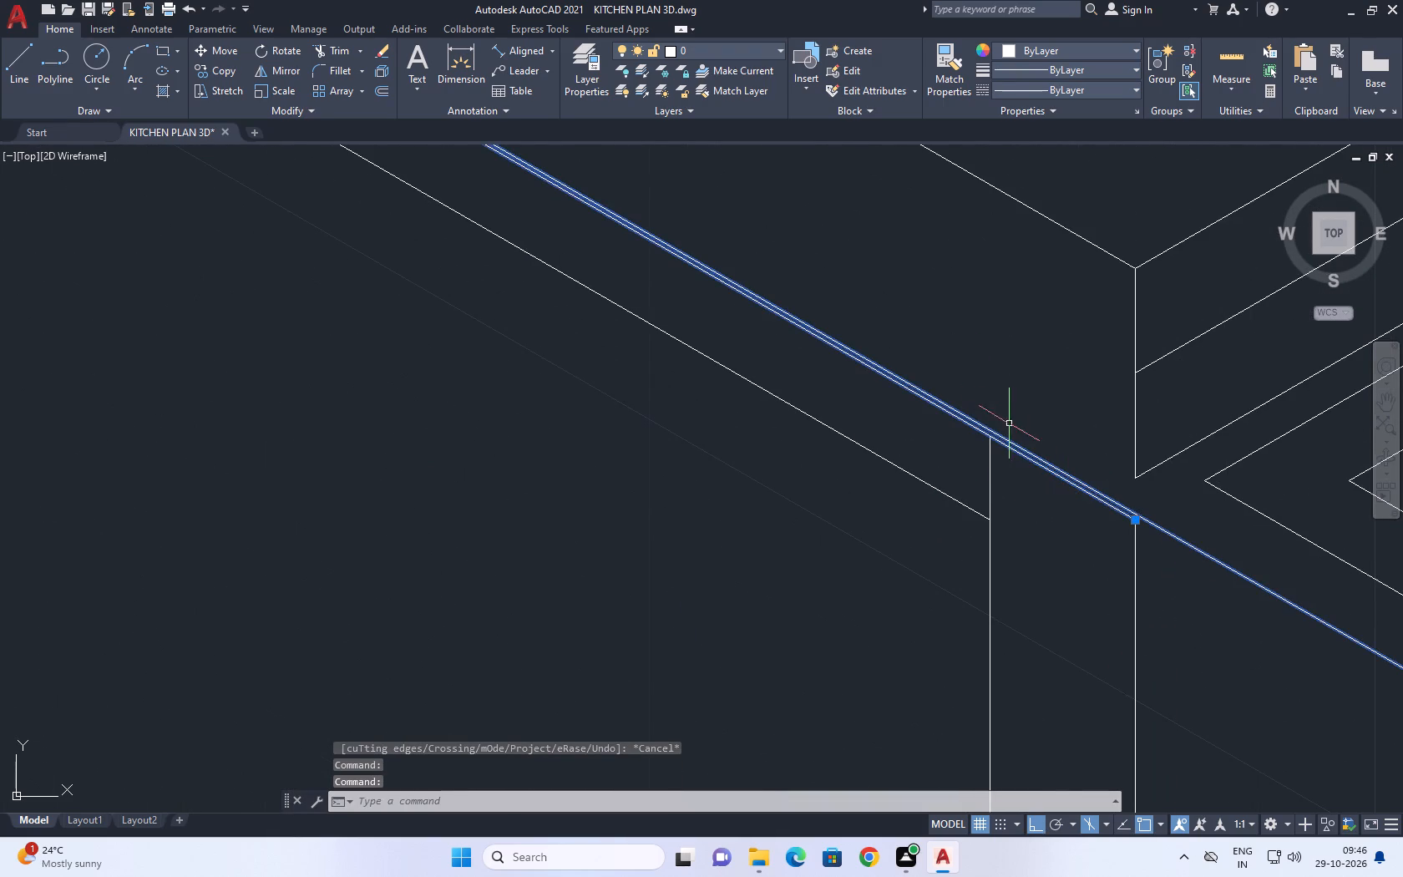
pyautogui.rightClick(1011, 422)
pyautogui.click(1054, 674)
# Erase the redundant line overlapping the countertop's front edge from the inner corner towards the hob.
pyautogui.scroll(-2, 1002, 478)
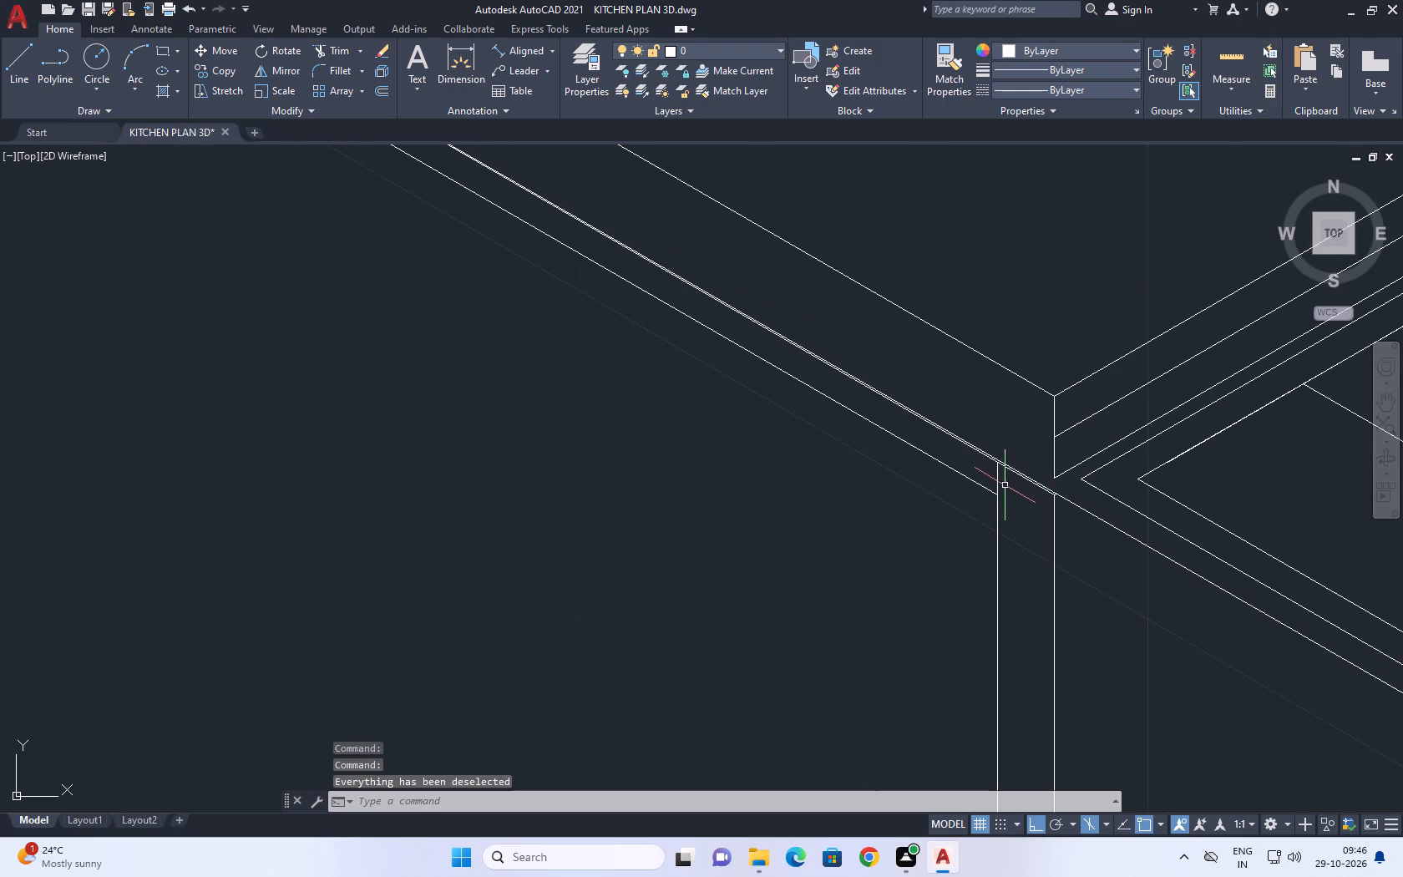
pyautogui.scroll(-3, 1005, 485)
pyautogui.scroll(4, 725, 323)
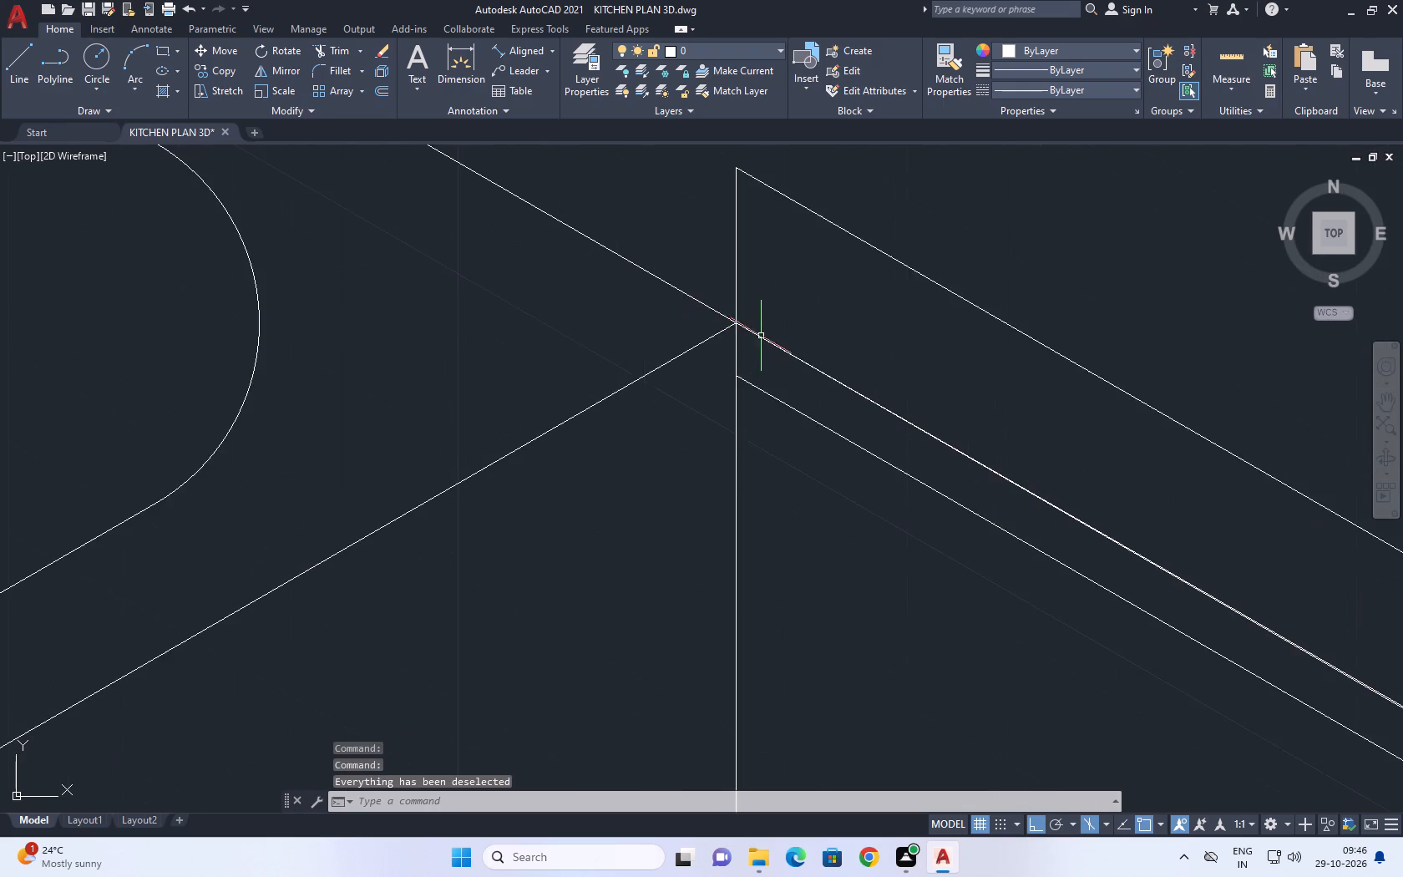
pyautogui.scroll(3, 760, 337)
pyautogui.click(754, 342)
pyautogui.rightClick(789, 328)
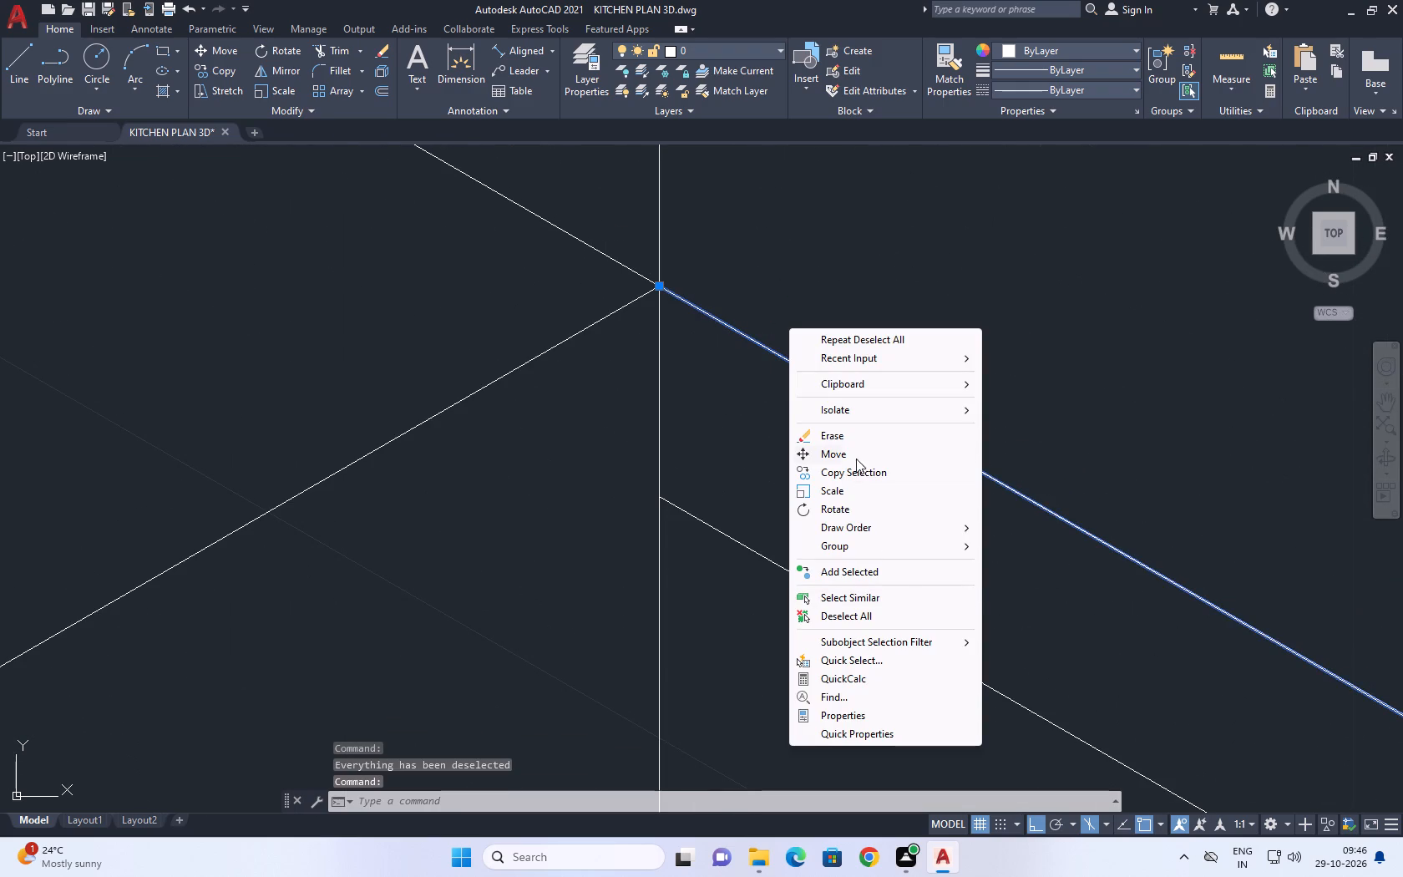
pyautogui.click(852, 435)
# Stretch the top end of the vertical cabinet line at the hob's corner straight up past the countertop's front edge.
pyautogui.scroll(-5, 773, 423)
pyautogui.moveTo(914, 491); pyautogui.dragTo(362, 338, button='middle')
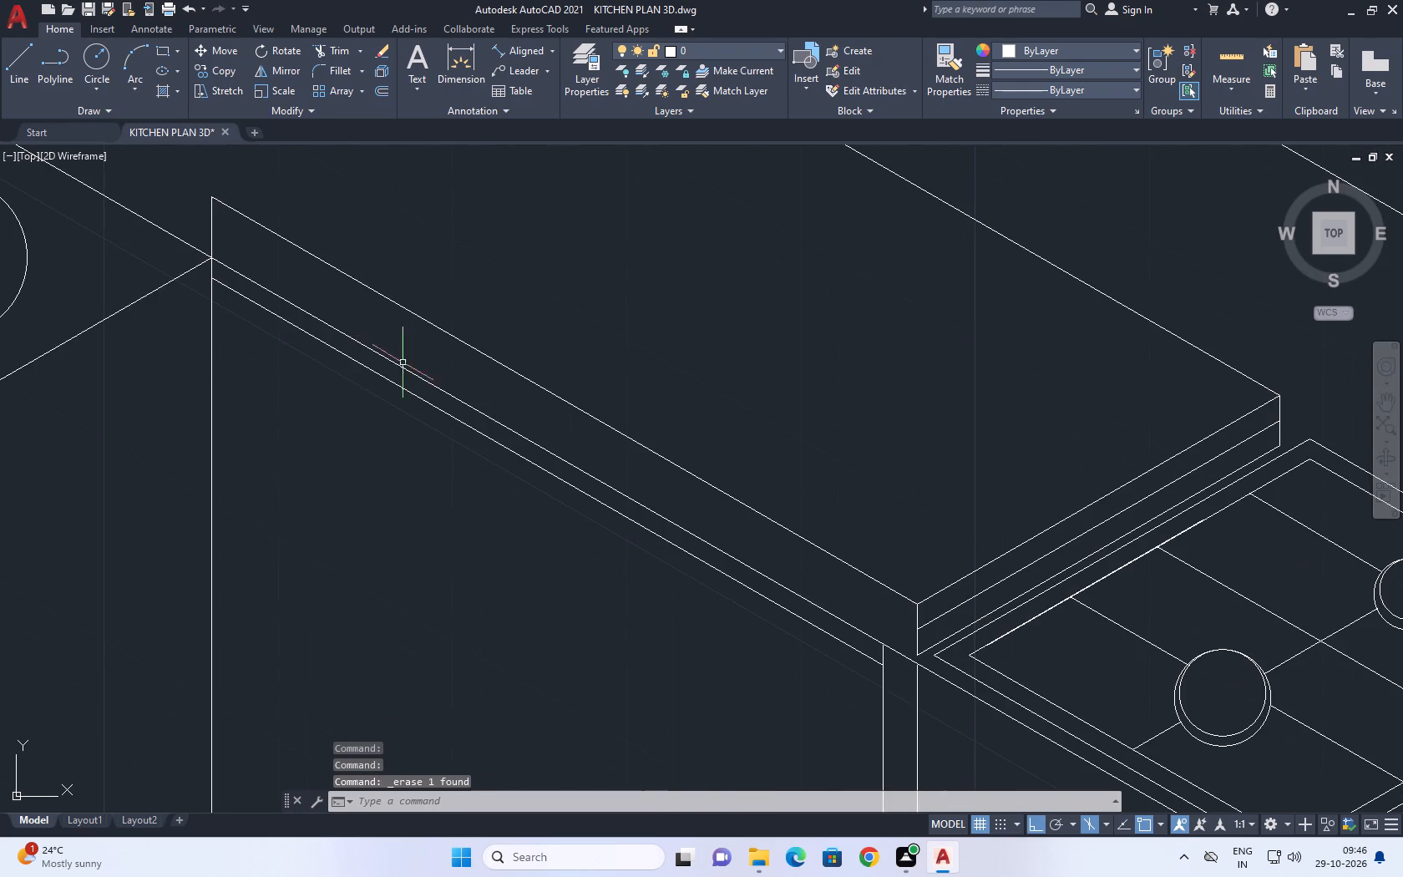
pyautogui.scroll(2, 850, 665)
pyautogui.scroll(2, 1005, 589)
pyautogui.scroll(1, 807, 667)
pyautogui.moveTo(806, 662); pyautogui.dragTo(788, 550, button='middle')
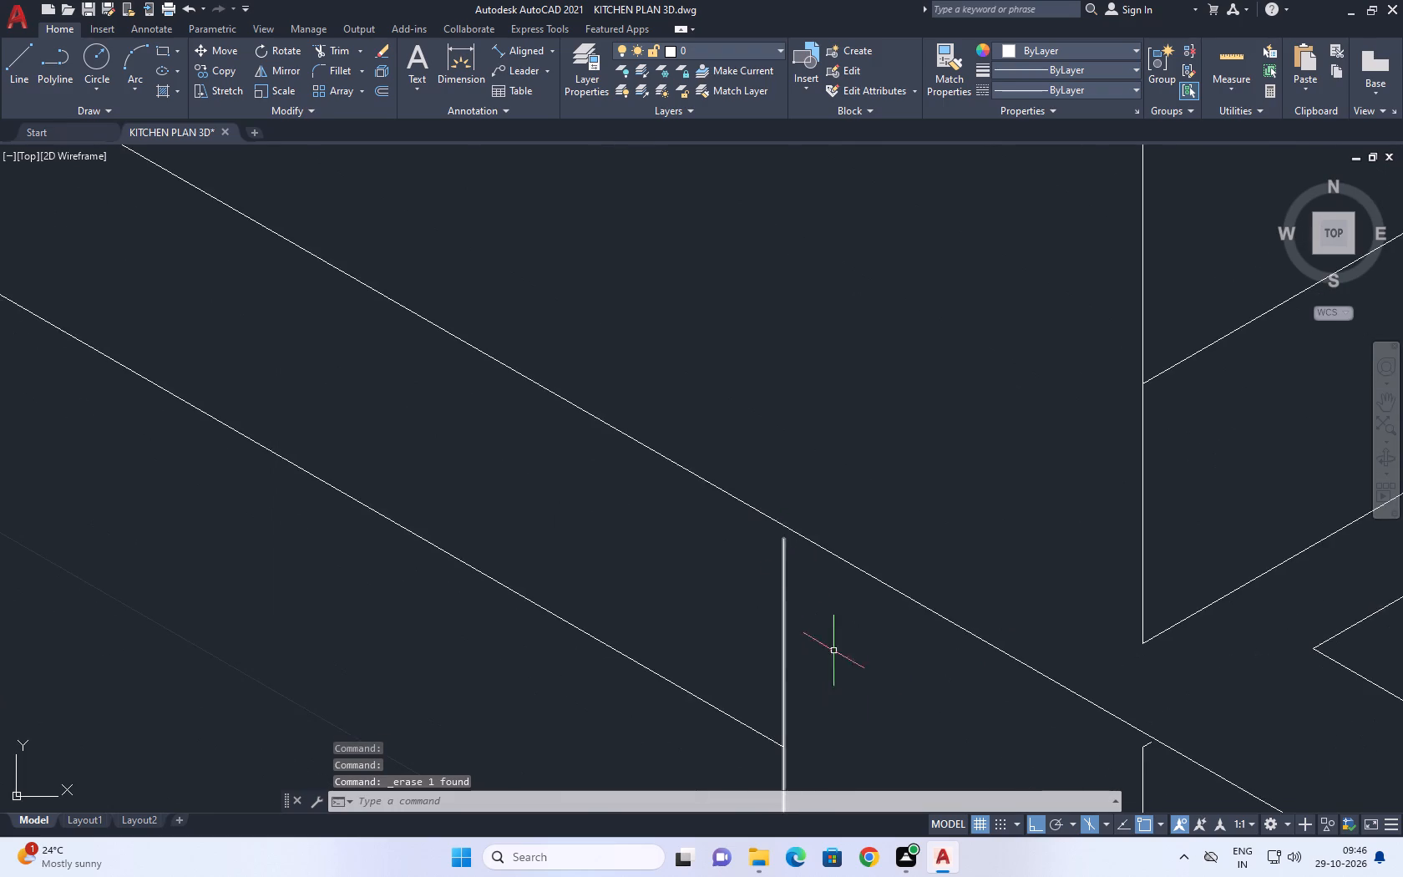
pyautogui.moveTo(979, 700); pyautogui.dragTo(698, 483, button='middle')
pyautogui.scroll(1, 960, 680)
pyautogui.scroll(-1, 691, 452)
pyautogui.scroll(1, 944, 640)
pyautogui.moveTo(897, 567); pyautogui.dragTo(879, 553)
pyautogui.moveTo(814, 512); pyautogui.dragTo(803, 505)
pyautogui.scroll(2, 822, 471)
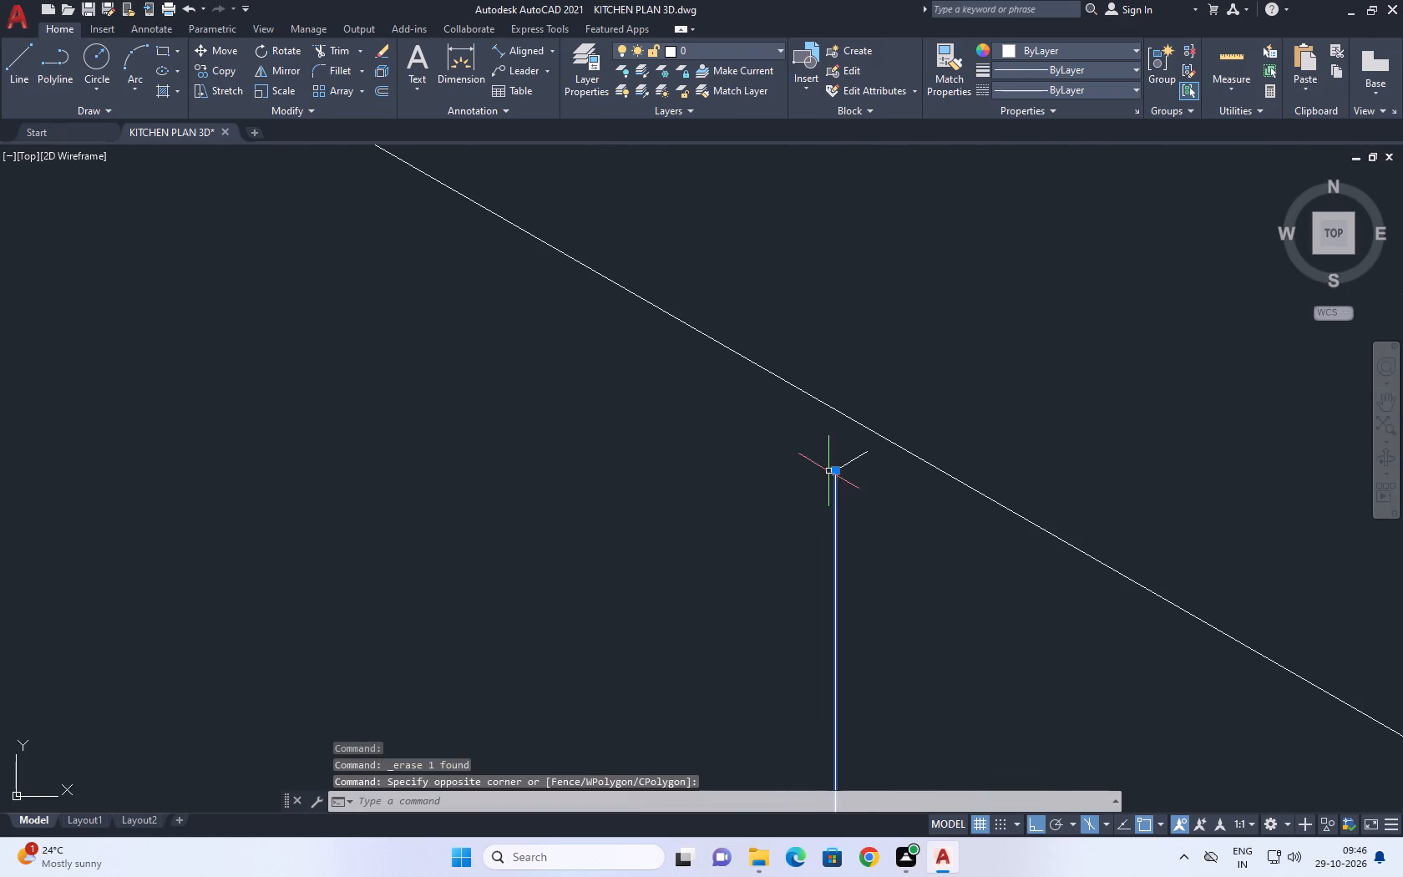
pyautogui.click(837, 469)
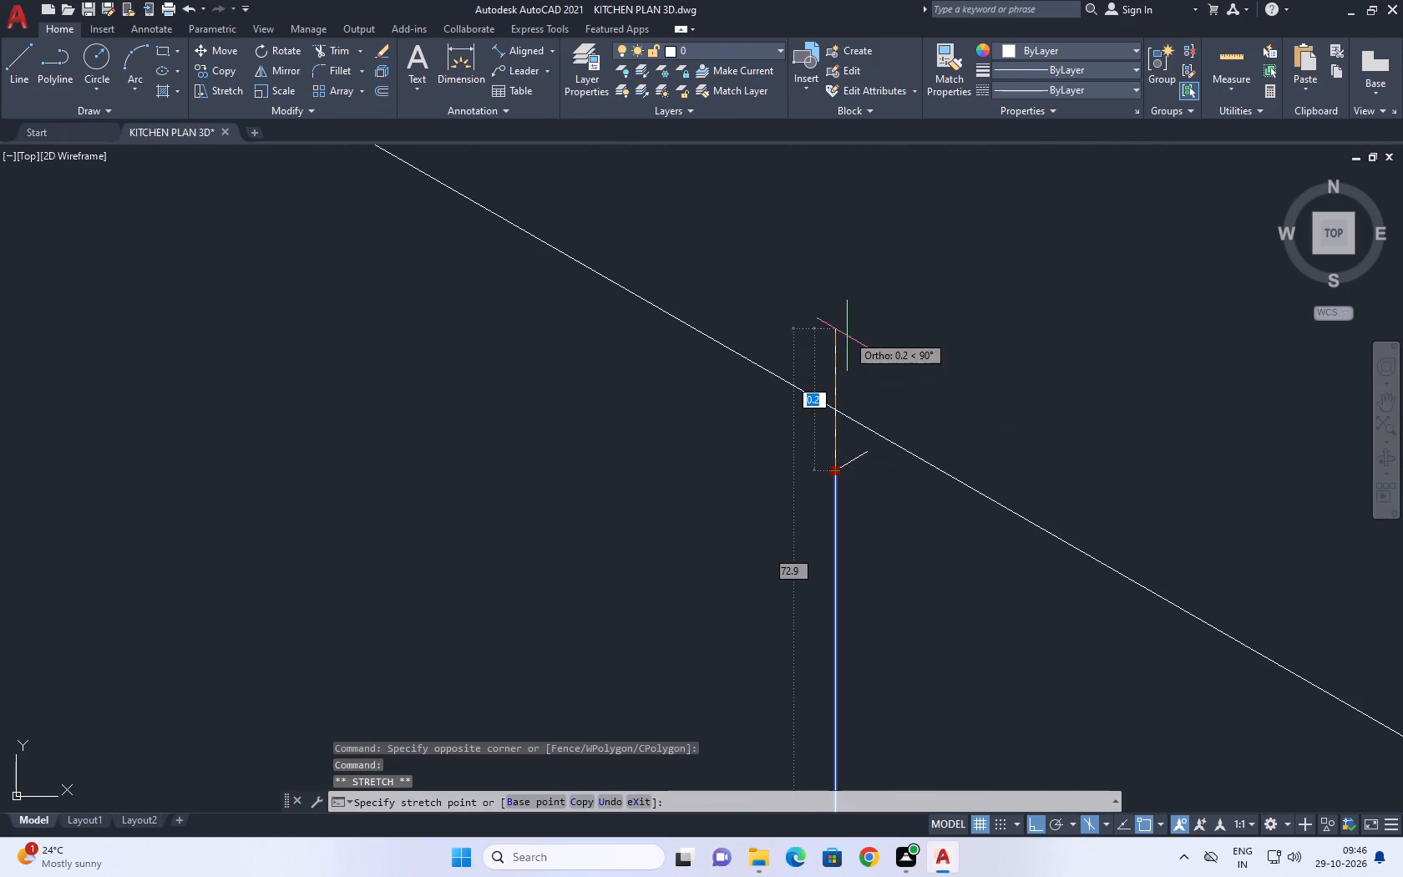
pyautogui.click(847, 324)
pyautogui.rightClick(906, 325)
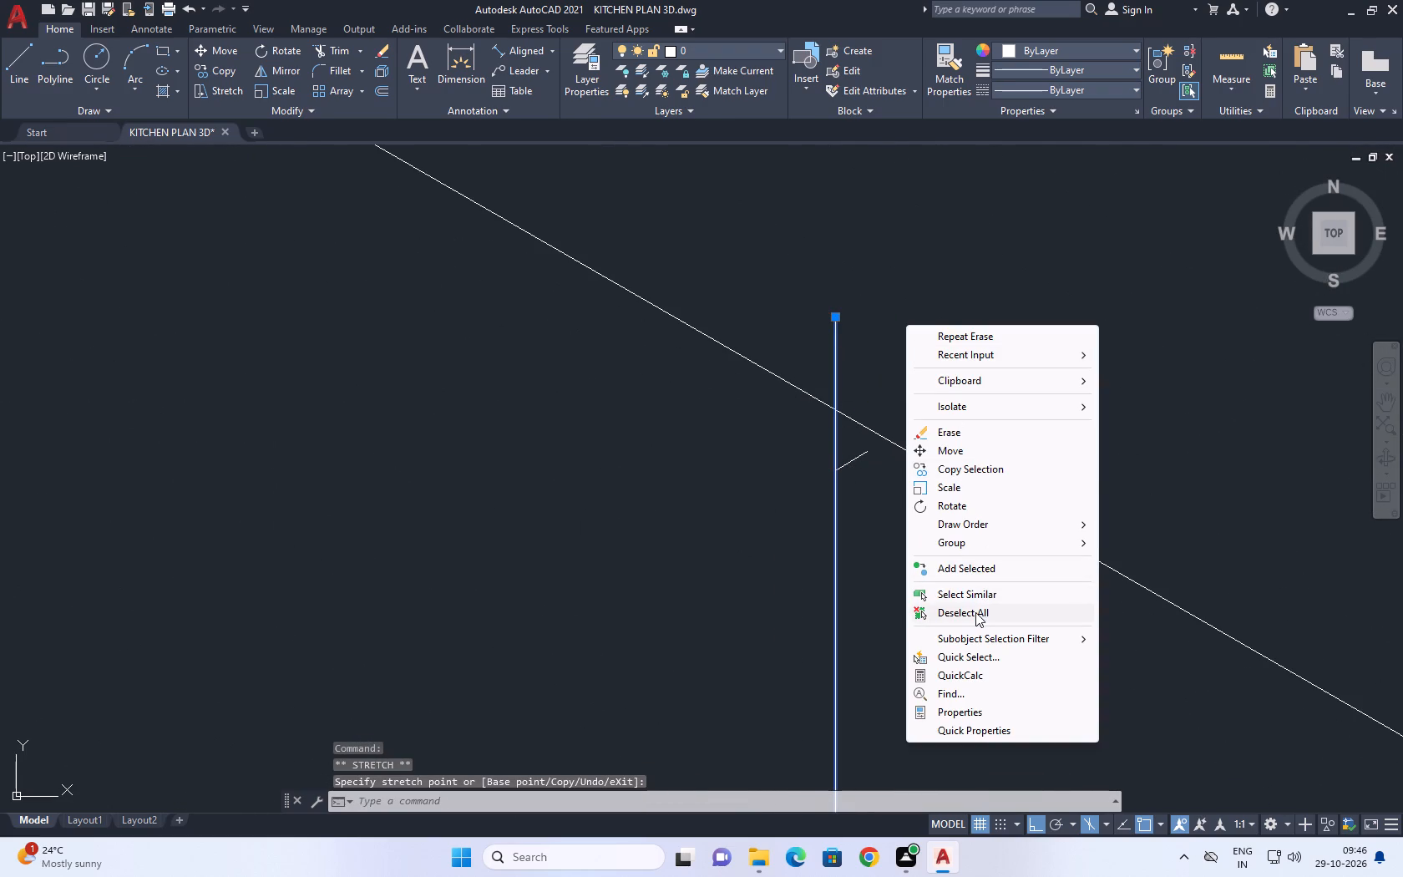
pyautogui.click(975, 612)
# Erase the short stray diagonal stub beside the vertical cabinet line at the hob's corner.
pyautogui.click(752, 411)
pyautogui.click(966, 575)
pyautogui.moveTo(894, 342); pyautogui.dragTo(894, 349, button='right')
pyautogui.click(936, 460)
# Trim the overshoot of the hob-corner vertical line above the countertop's front edge.
pyautogui.moveTo(709, 307); pyautogui.dragTo(841, 548, button='middle')
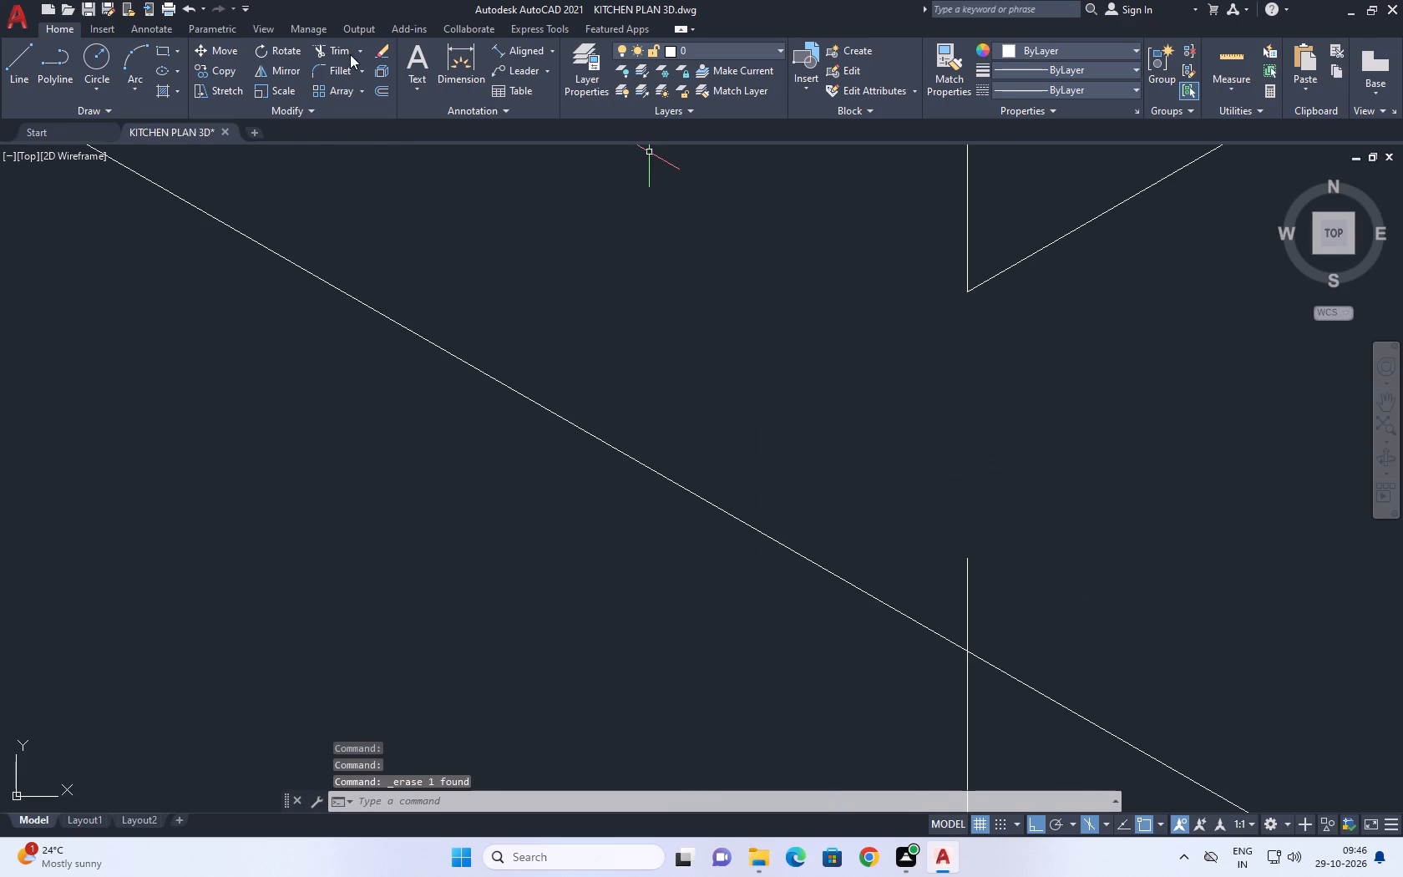
pyautogui.moveTo(335, 45); pyautogui.dragTo(340, 54)
pyautogui.moveTo(1006, 586); pyautogui.dragTo(970, 572)
pyautogui.click(890, 521)
pyautogui.moveTo(839, 353); pyautogui.dragTo(839, 362, button='right')
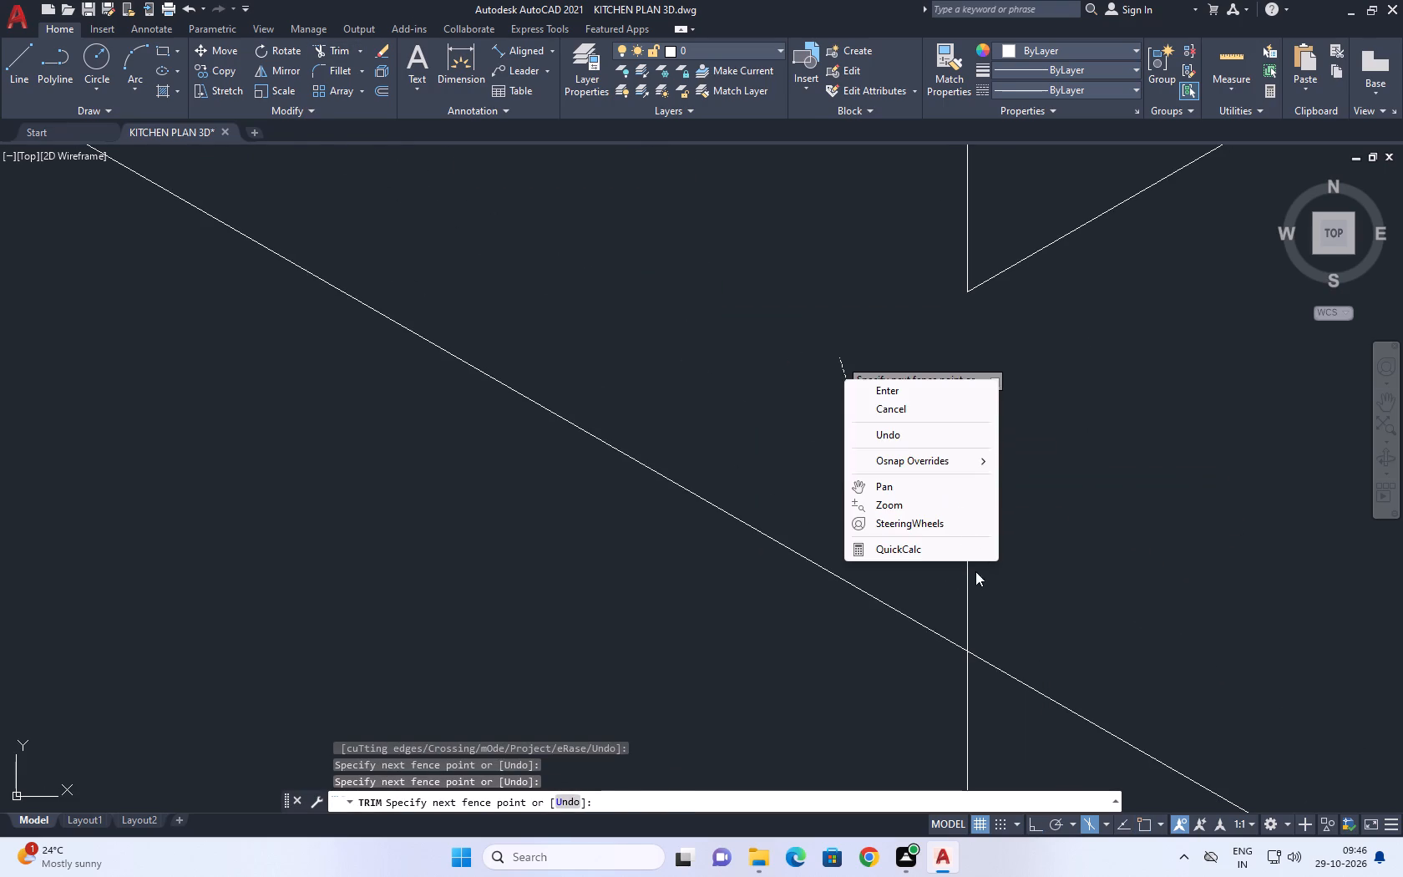
pyautogui.click(741, 350)
pyautogui.moveTo(912, 542); pyautogui.dragTo(923, 554)
pyautogui.click(1010, 636)
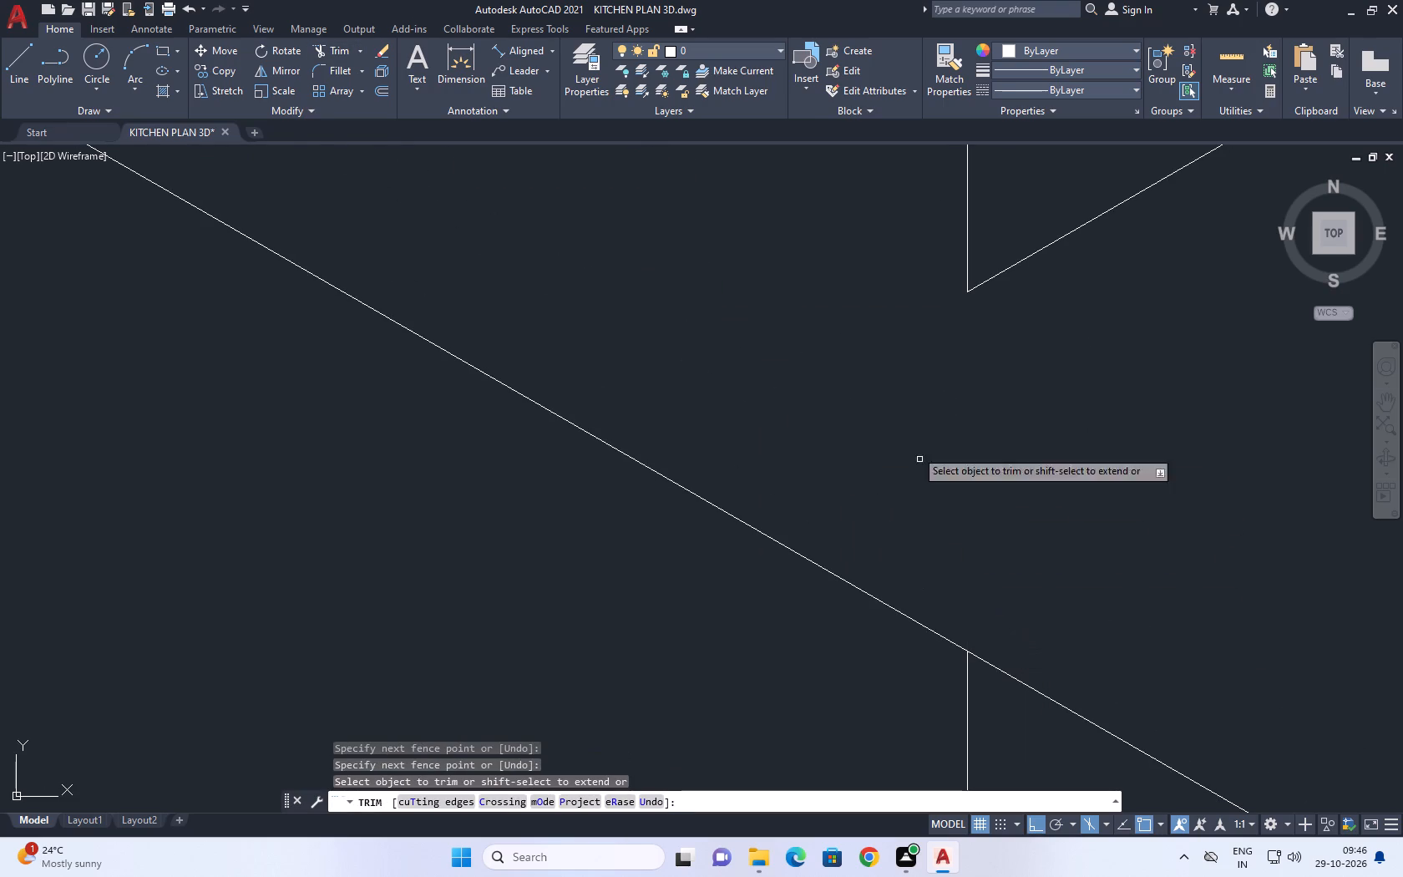
pyautogui.rightClick(873, 361)
pyautogui.click(942, 391)
# Stretch the top end of the copied vertical cabinet line, nearer the inner corner, straight up past the front edge.
pyautogui.scroll(-6, 980, 408)
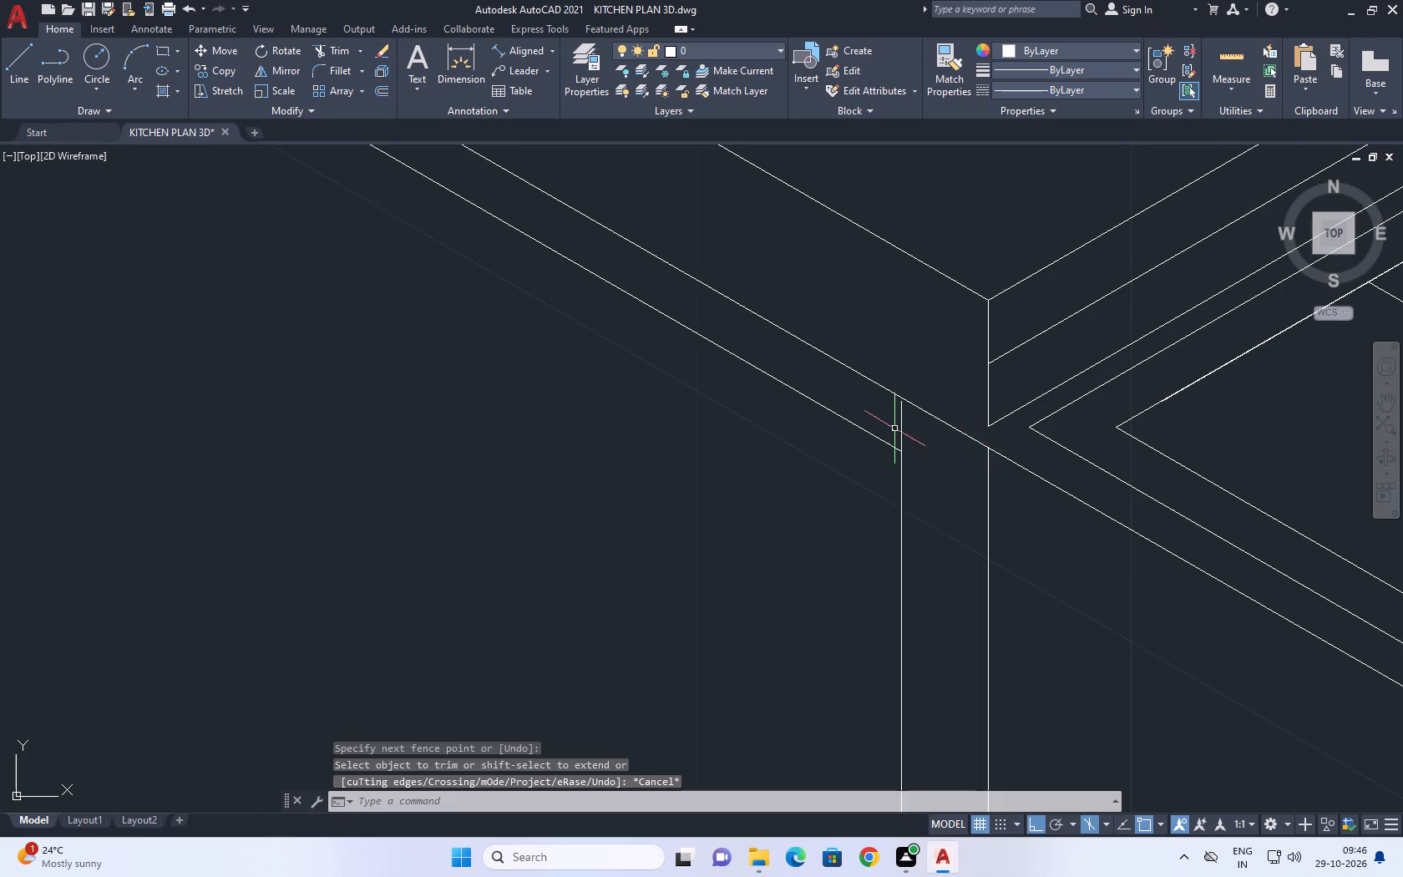
pyautogui.moveTo(894, 428); pyautogui.dragTo(913, 546, button='middle')
pyautogui.scroll(5, 917, 530)
pyautogui.moveTo(924, 519); pyautogui.dragTo(909, 501)
pyautogui.click(872, 463)
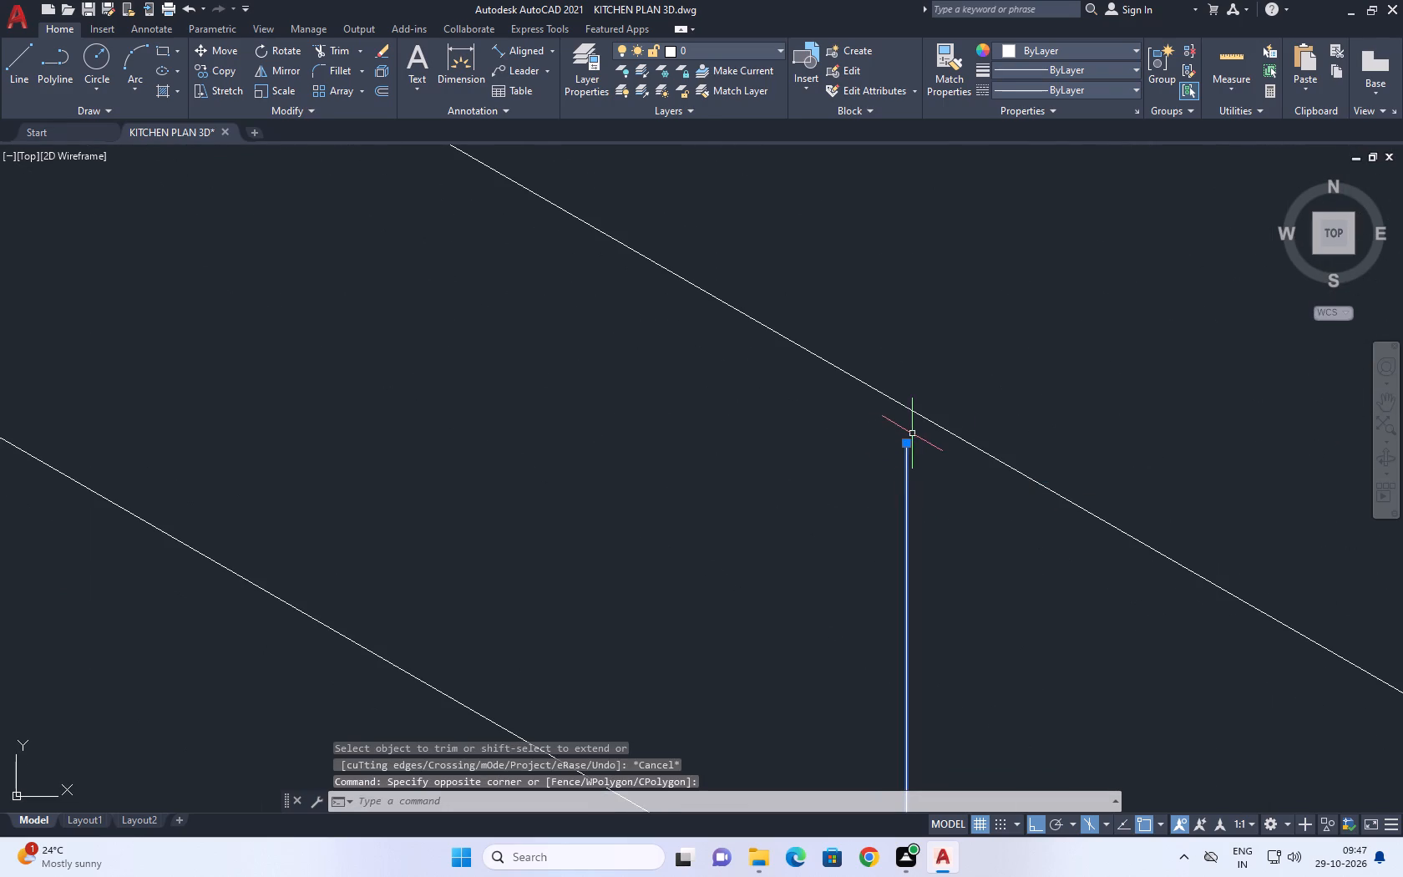
pyautogui.click(905, 448)
pyautogui.click(903, 342)
pyautogui.click(903, 377)
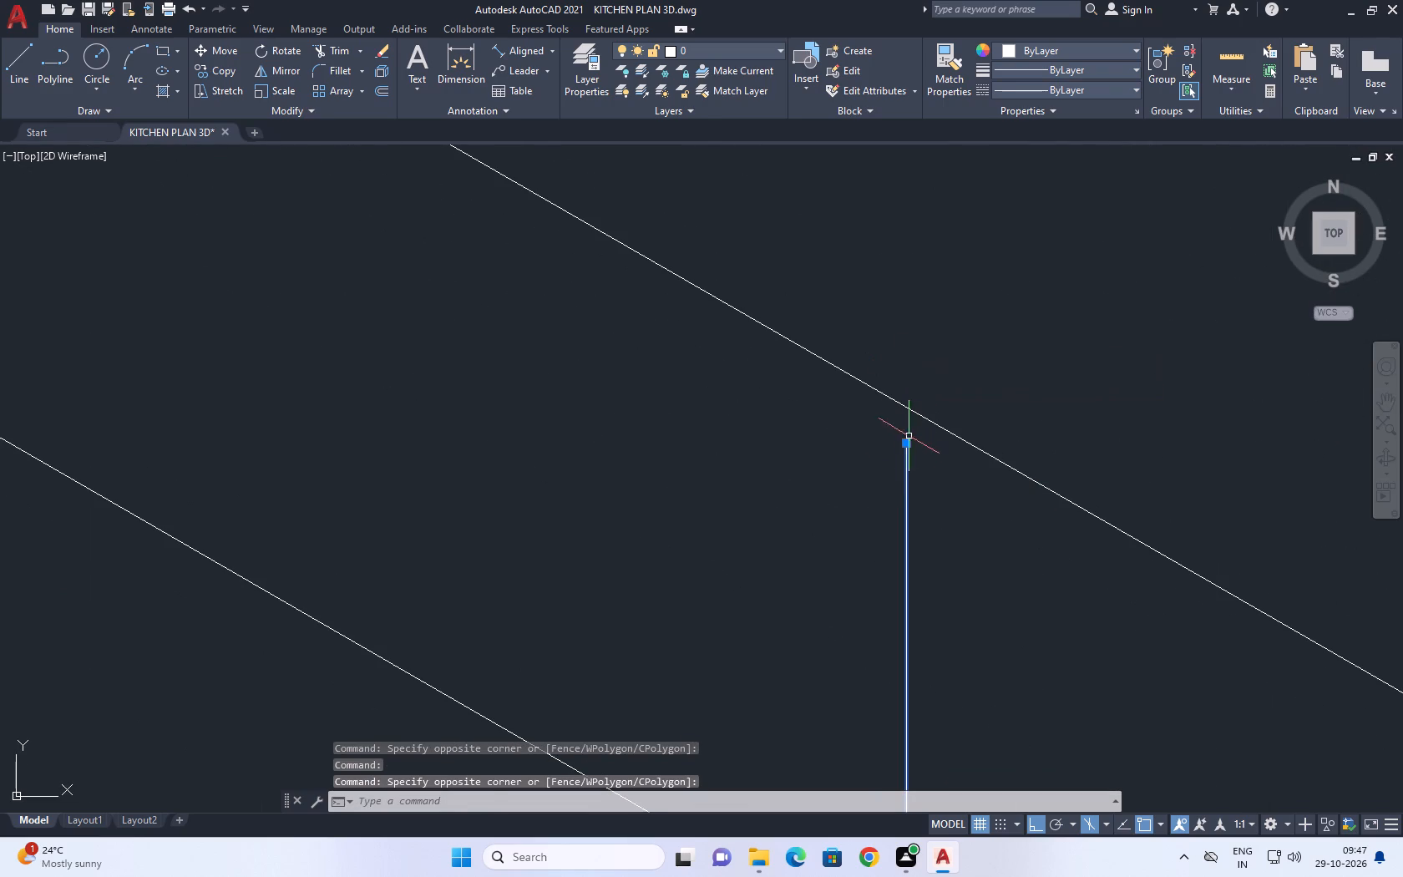
pyautogui.click(906, 443)
pyautogui.click(899, 322)
pyautogui.rightClick(973, 287)
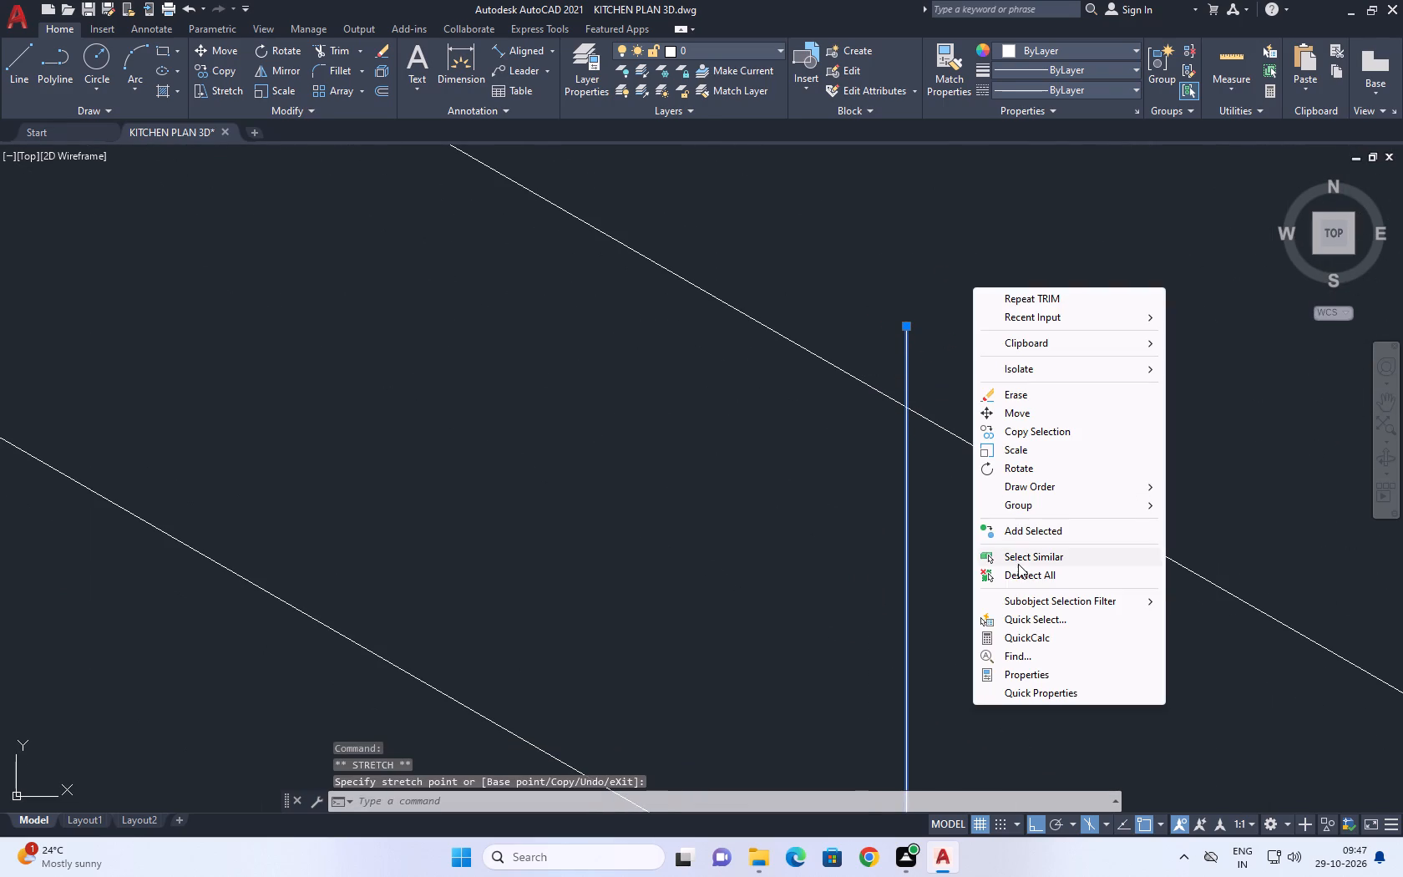
pyautogui.click(1016, 573)
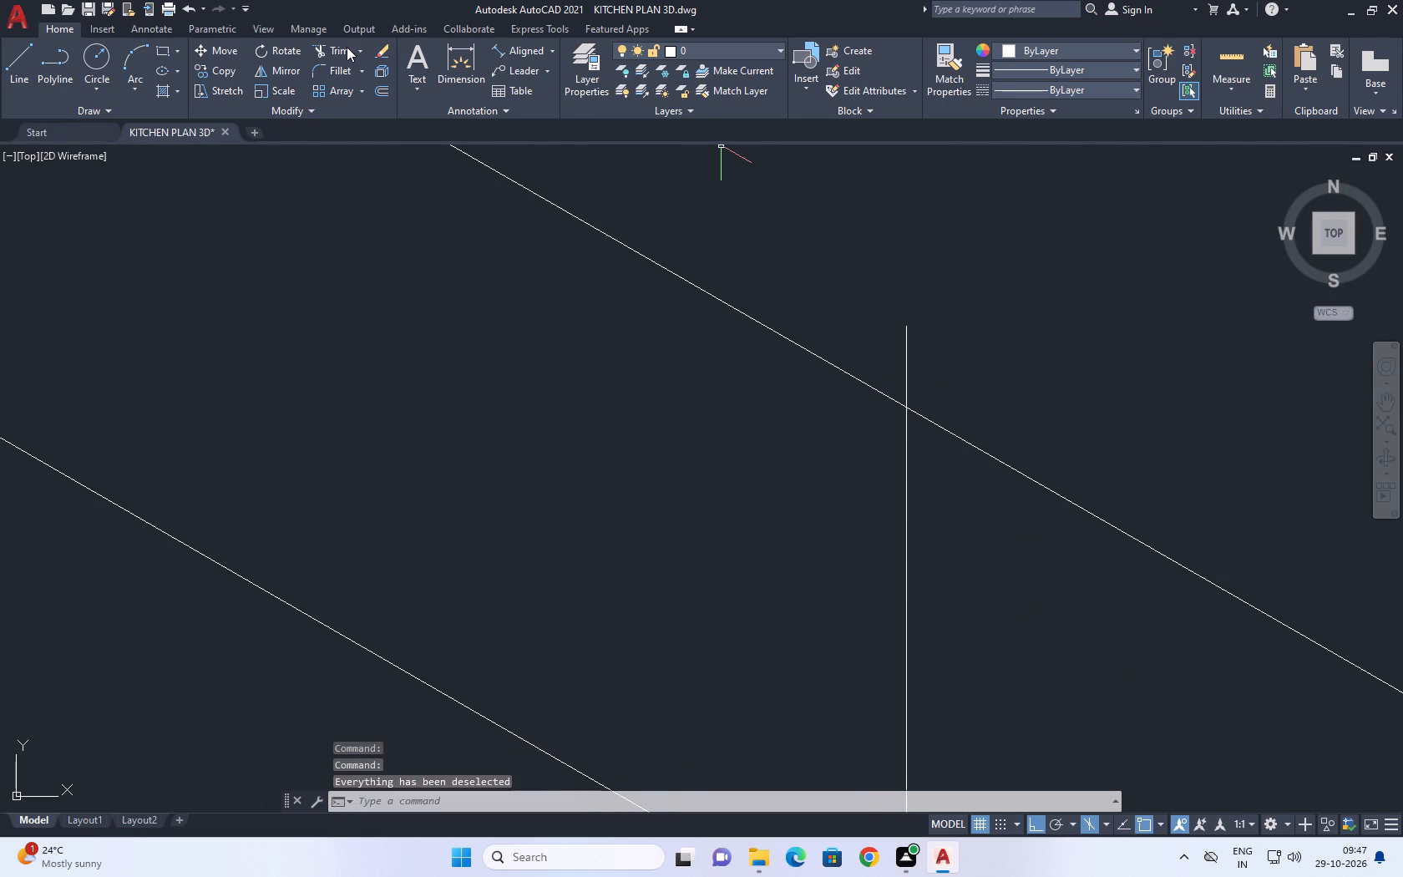
# Trim the copied vertical line's overshoot above the countertop's front edge.
pyautogui.click(337, 52)
pyautogui.moveTo(948, 383); pyautogui.dragTo(917, 374)
pyautogui.click(864, 334)
pyautogui.rightClick(861, 271)
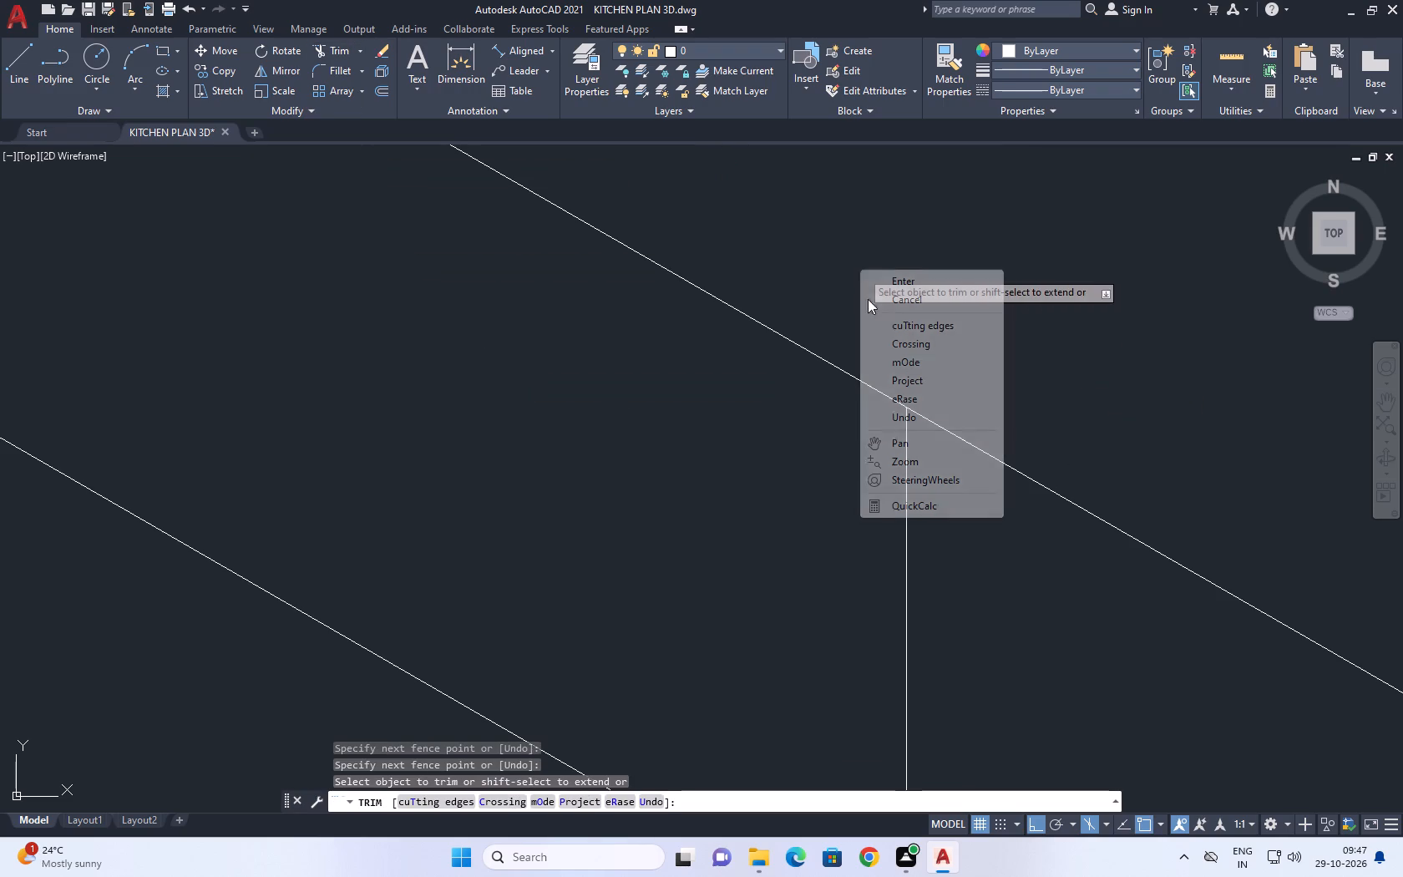
pyautogui.click(903, 299)
# Examine the cleaned-up line joints below the countertop at the hob's corner.
pyautogui.scroll(-6, 896, 340)
pyautogui.scroll(-4, 821, 320)
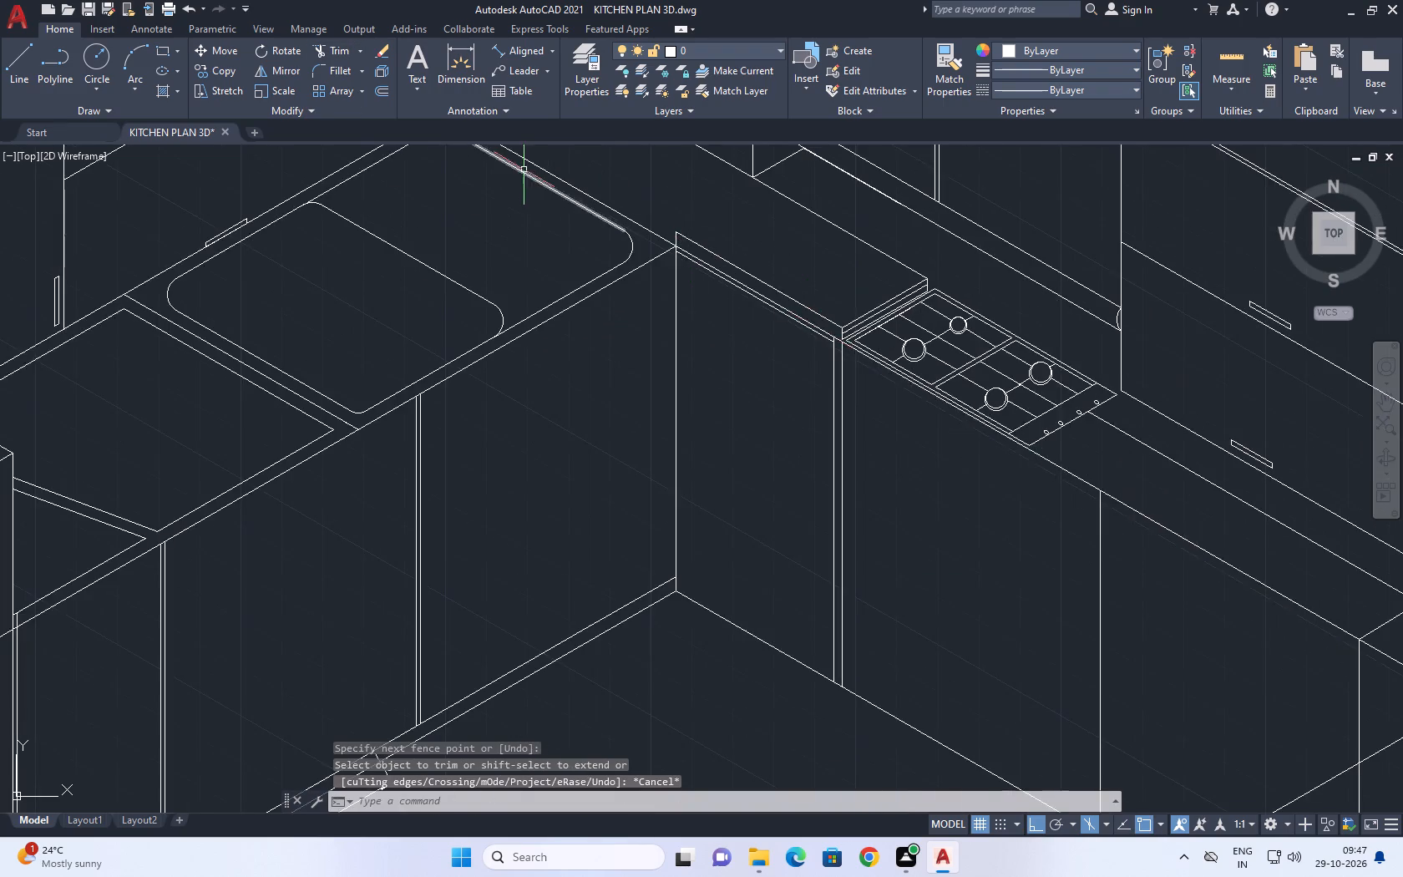
pyautogui.moveTo(524, 170); pyautogui.dragTo(590, 282, button='middle')
pyautogui.middleClick(594, 285)
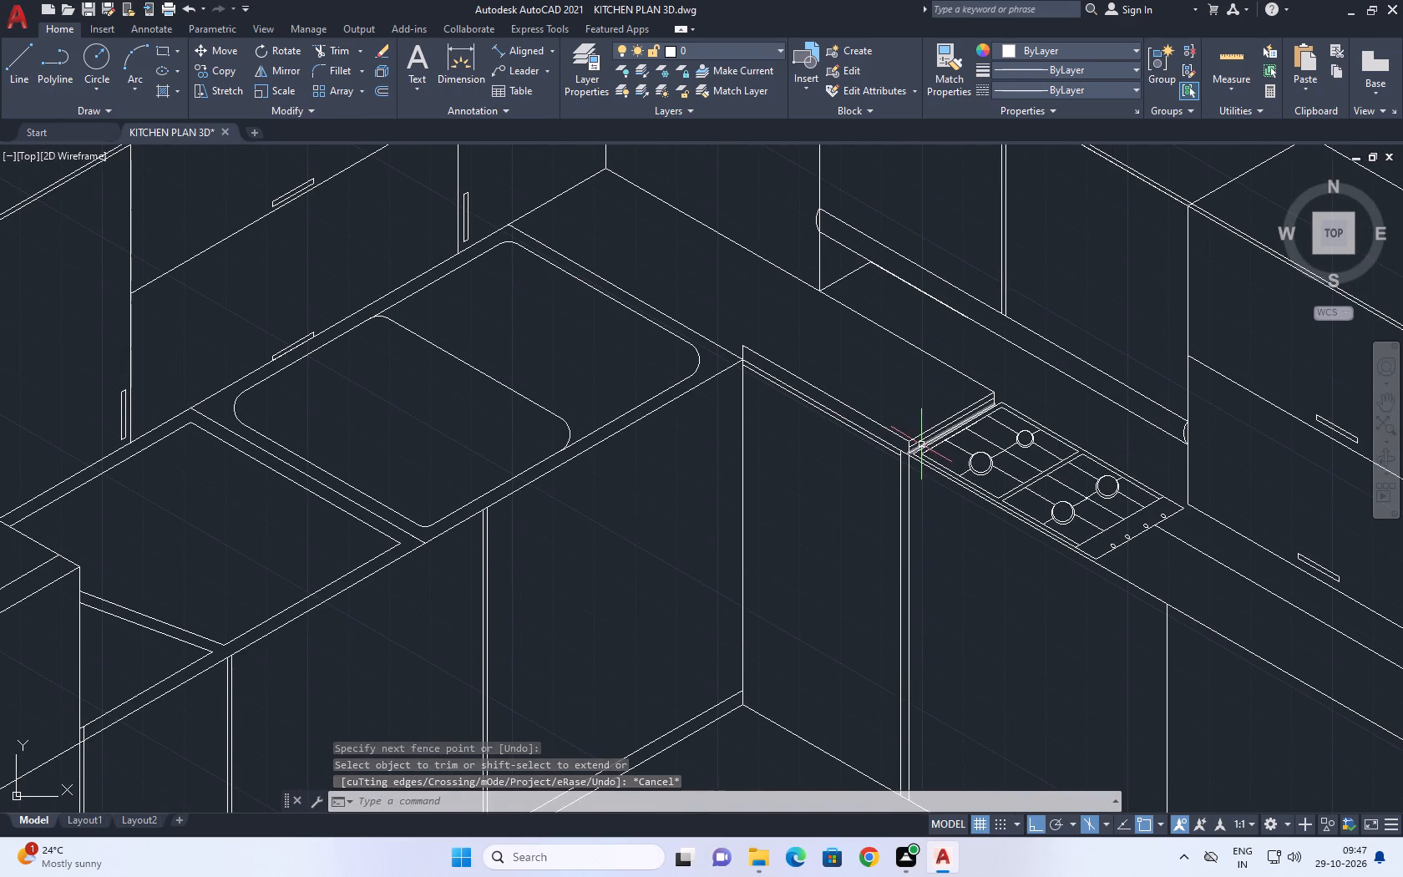
pyautogui.moveTo(924, 444); pyautogui.dragTo(929, 479, button='middle')
pyautogui.scroll(3, 922, 515)
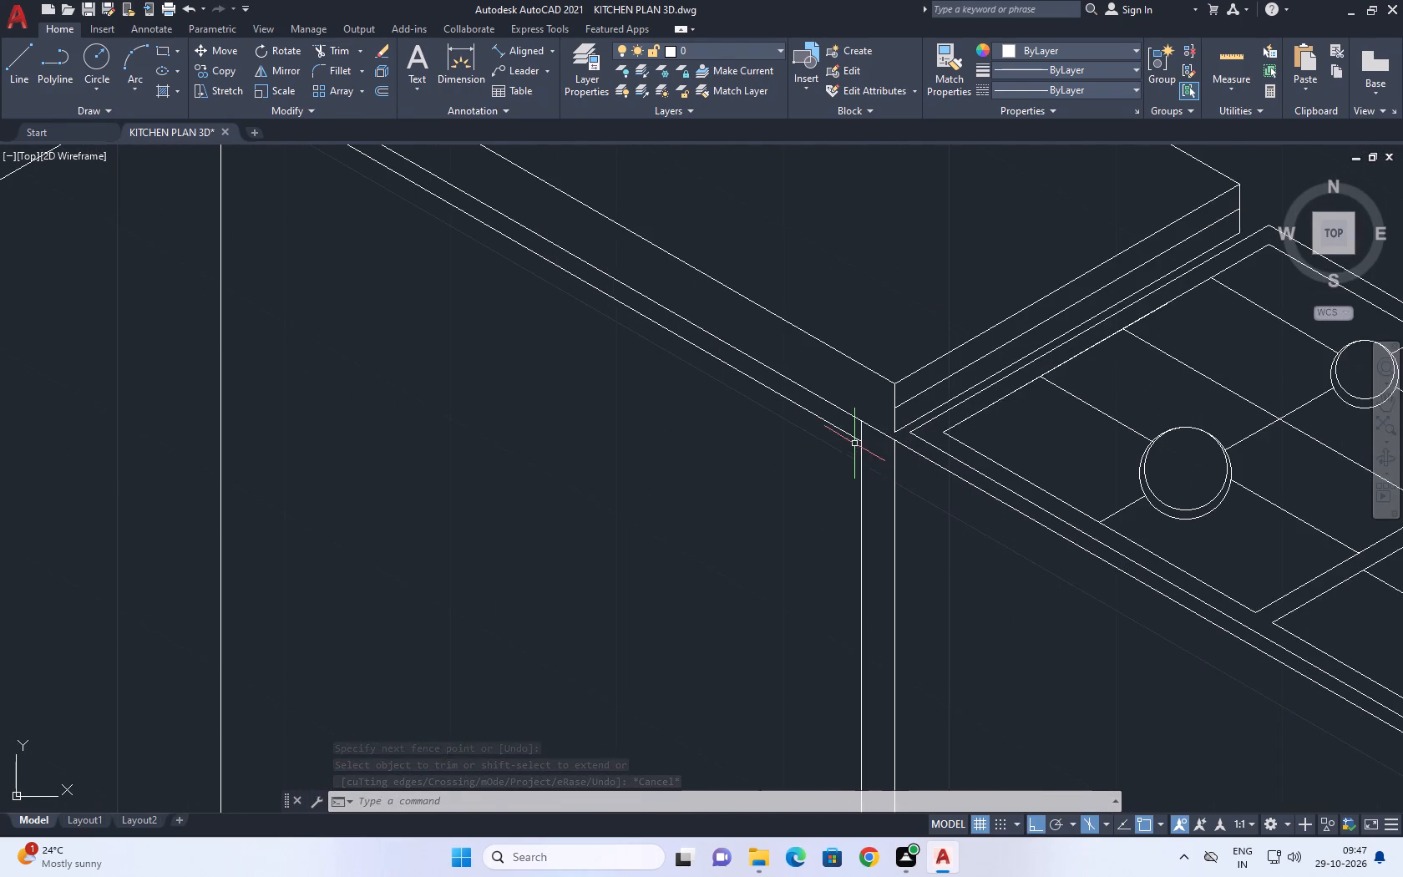
pyautogui.moveTo(854, 444); pyautogui.dragTo(859, 477, button='middle')
pyautogui.moveTo(878, 499); pyautogui.dragTo(881, 515, button='middle')
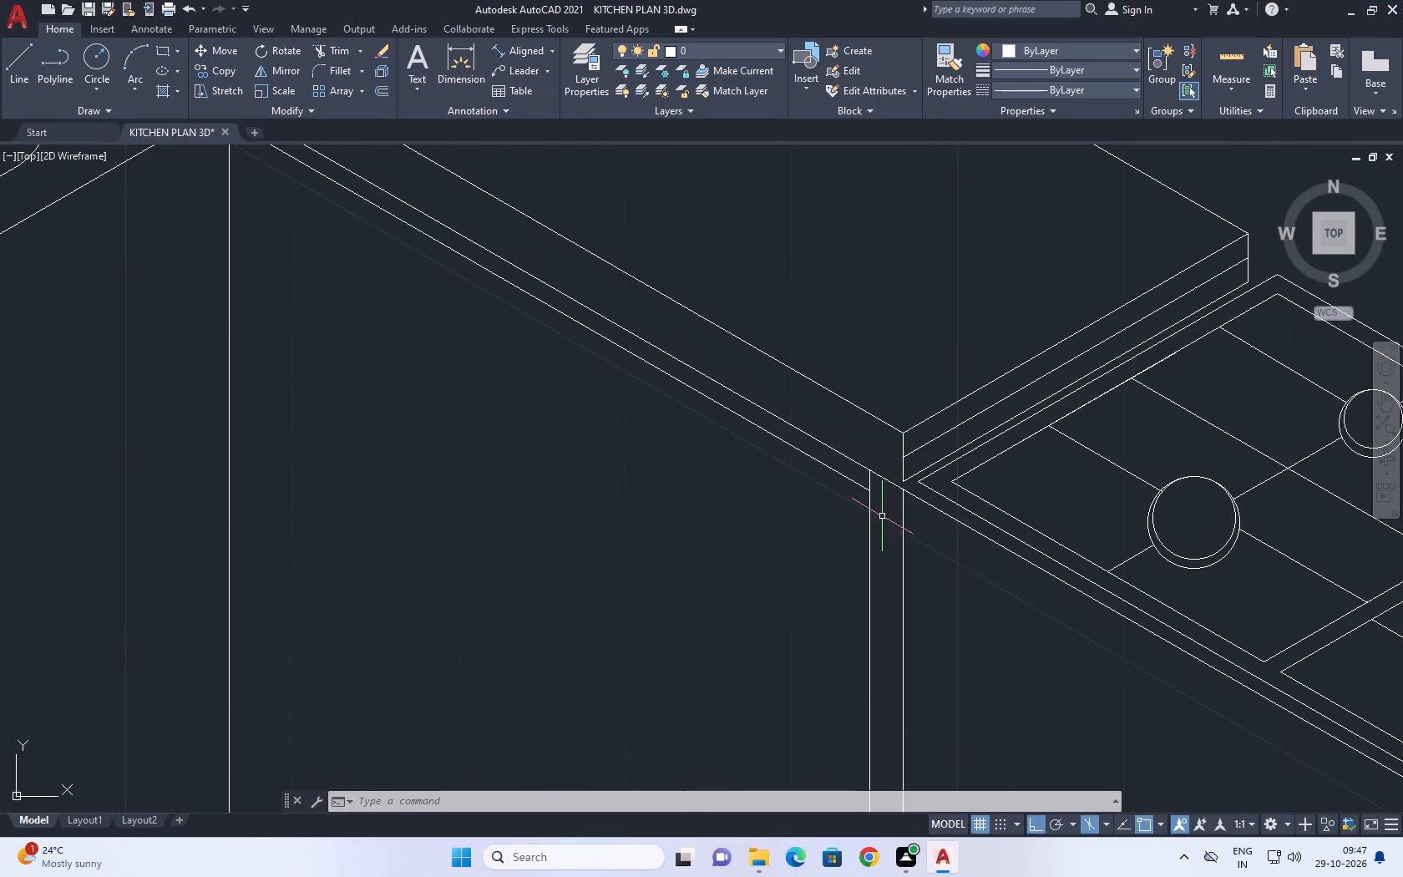
# Copy the hob run's floor line 3 units straight up at 90° to the endpoint of the adjoining plinth line at the inner corner.
pyautogui.moveTo(834, 498); pyautogui.dragTo(964, 305, button='middle')
pyautogui.scroll(-2, 981, 423)
pyautogui.moveTo(971, 518); pyautogui.dragTo(966, 350, button='middle')
pyautogui.scroll(-2, 955, 372)
pyautogui.moveTo(941, 469); pyautogui.dragTo(940, 470, button='middle')
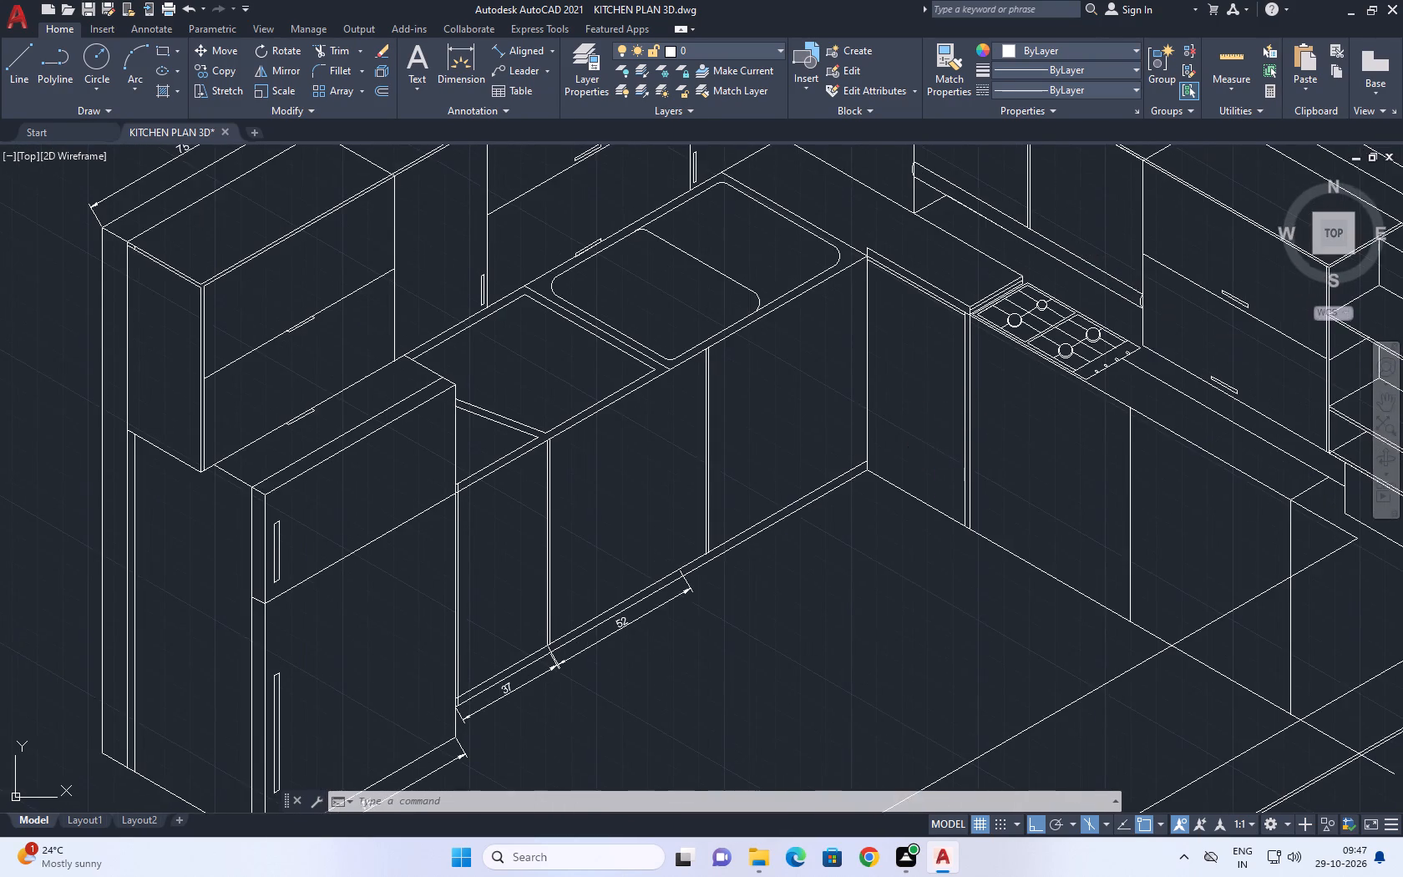
pyautogui.moveTo(940, 470); pyautogui.dragTo(943, 364, button='middle')
pyautogui.click(1027, 459)
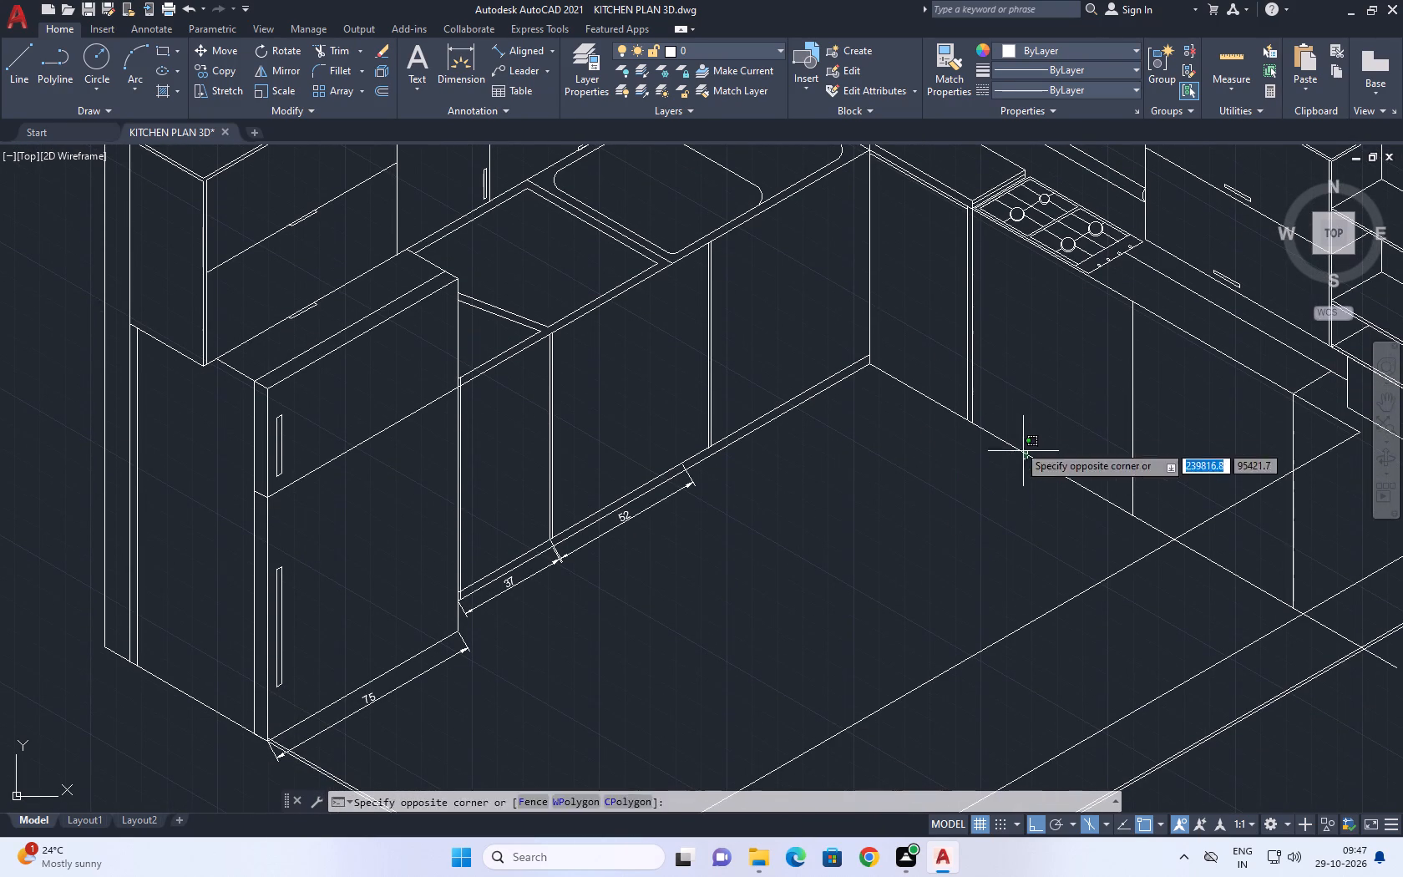
pyautogui.click(1005, 425)
pyautogui.click(222, 71)
pyautogui.scroll(3, 921, 383)
pyautogui.scroll(3, 749, 338)
pyautogui.click(724, 302)
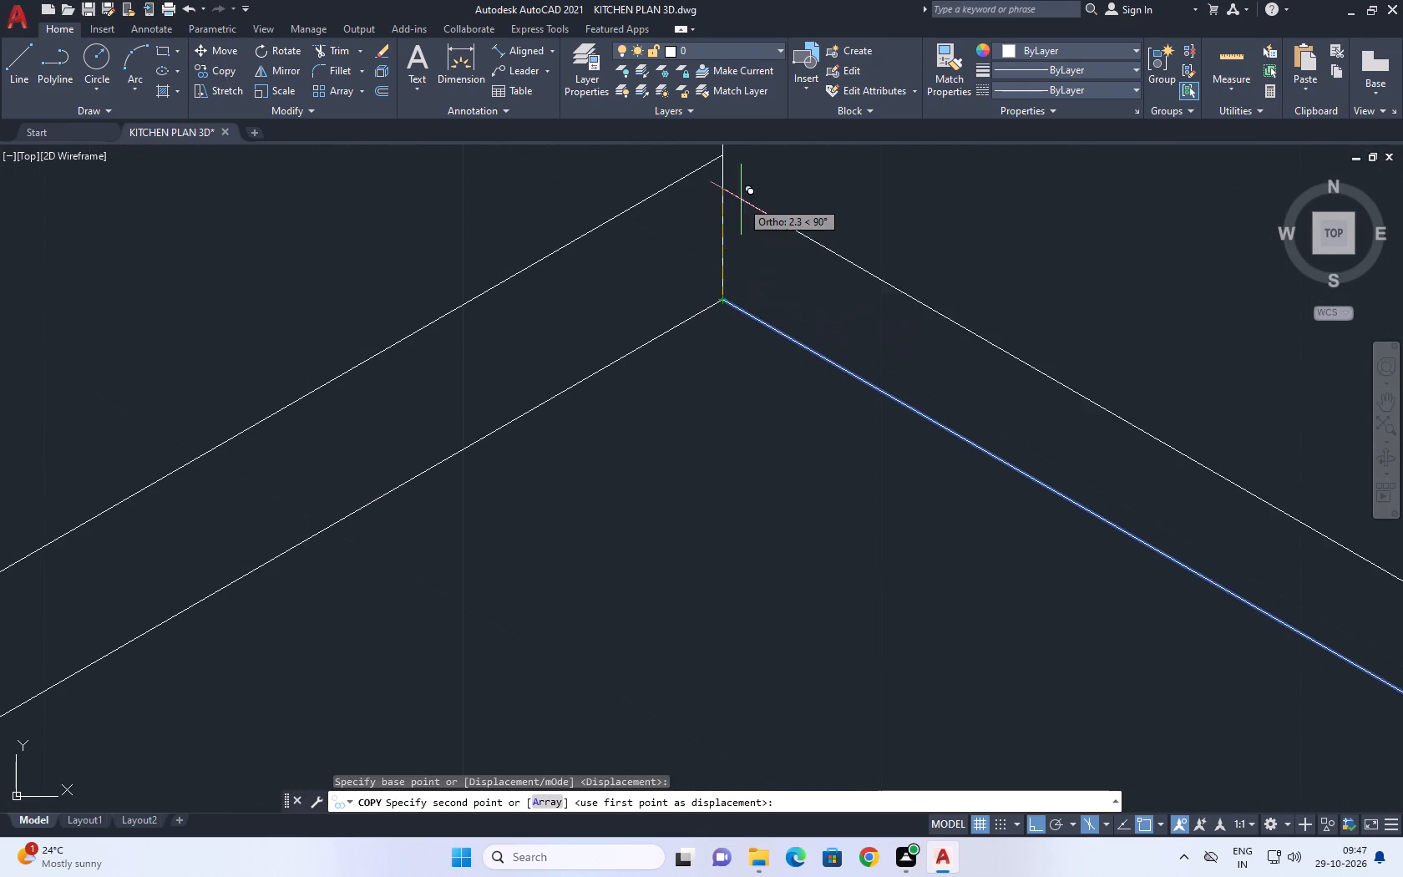
pyautogui.moveTo(741, 200); pyautogui.dragTo(758, 420, button='middle')
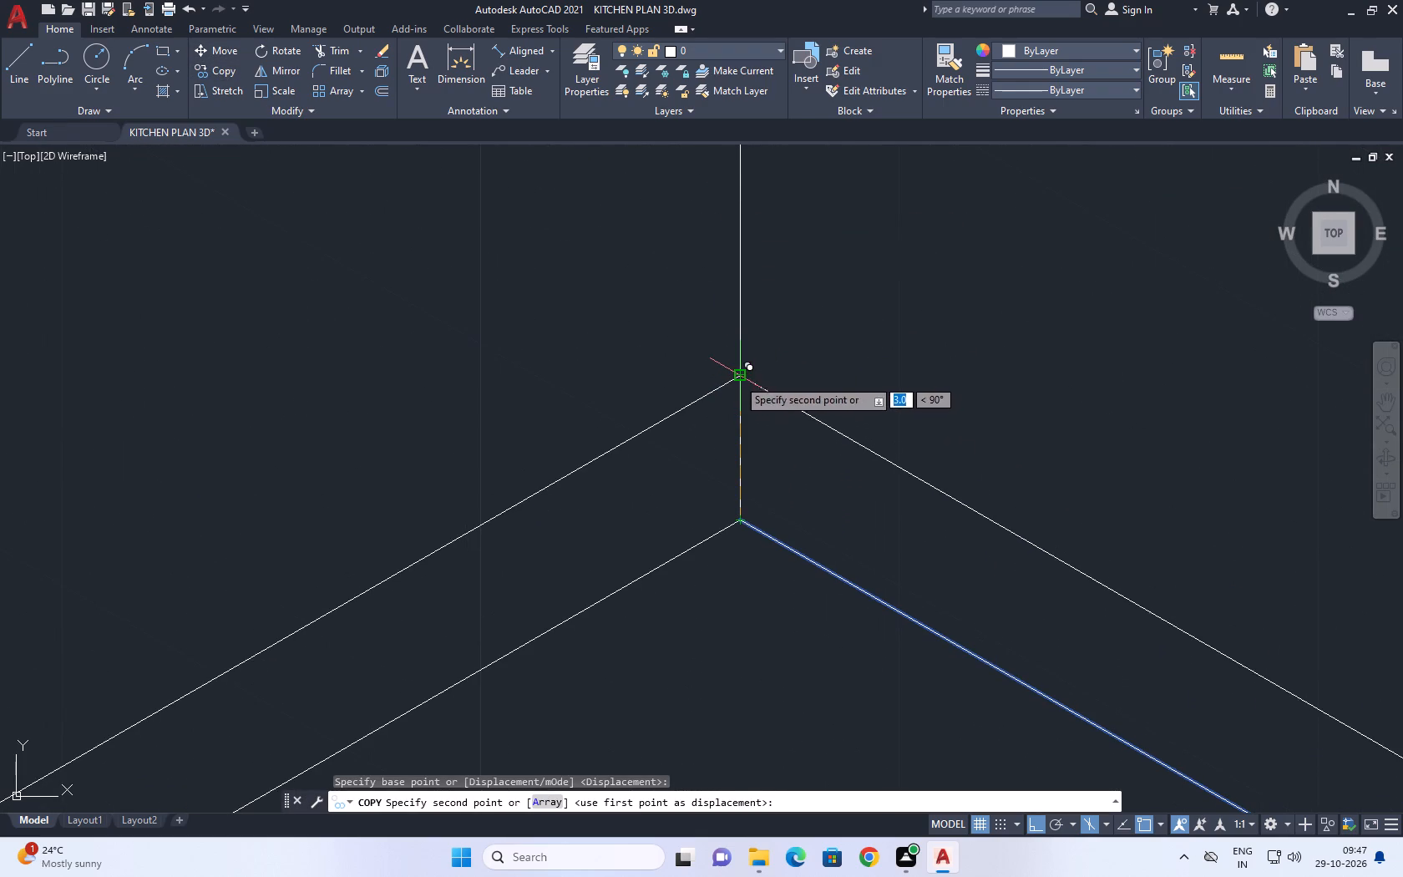
pyautogui.moveTo(738, 376); pyautogui.dragTo(747, 384)
pyautogui.moveTo(854, 280); pyautogui.dragTo(850, 293, button='right')
pyautogui.click(919, 326)
# Examine the whole kitchen drawing and the base cabinets and countertop around the hob.
pyautogui.scroll(-5, 659, 331)
pyautogui.scroll(-1, 719, 373)
pyautogui.moveTo(997, 467); pyautogui.dragTo(843, 413, button='middle')
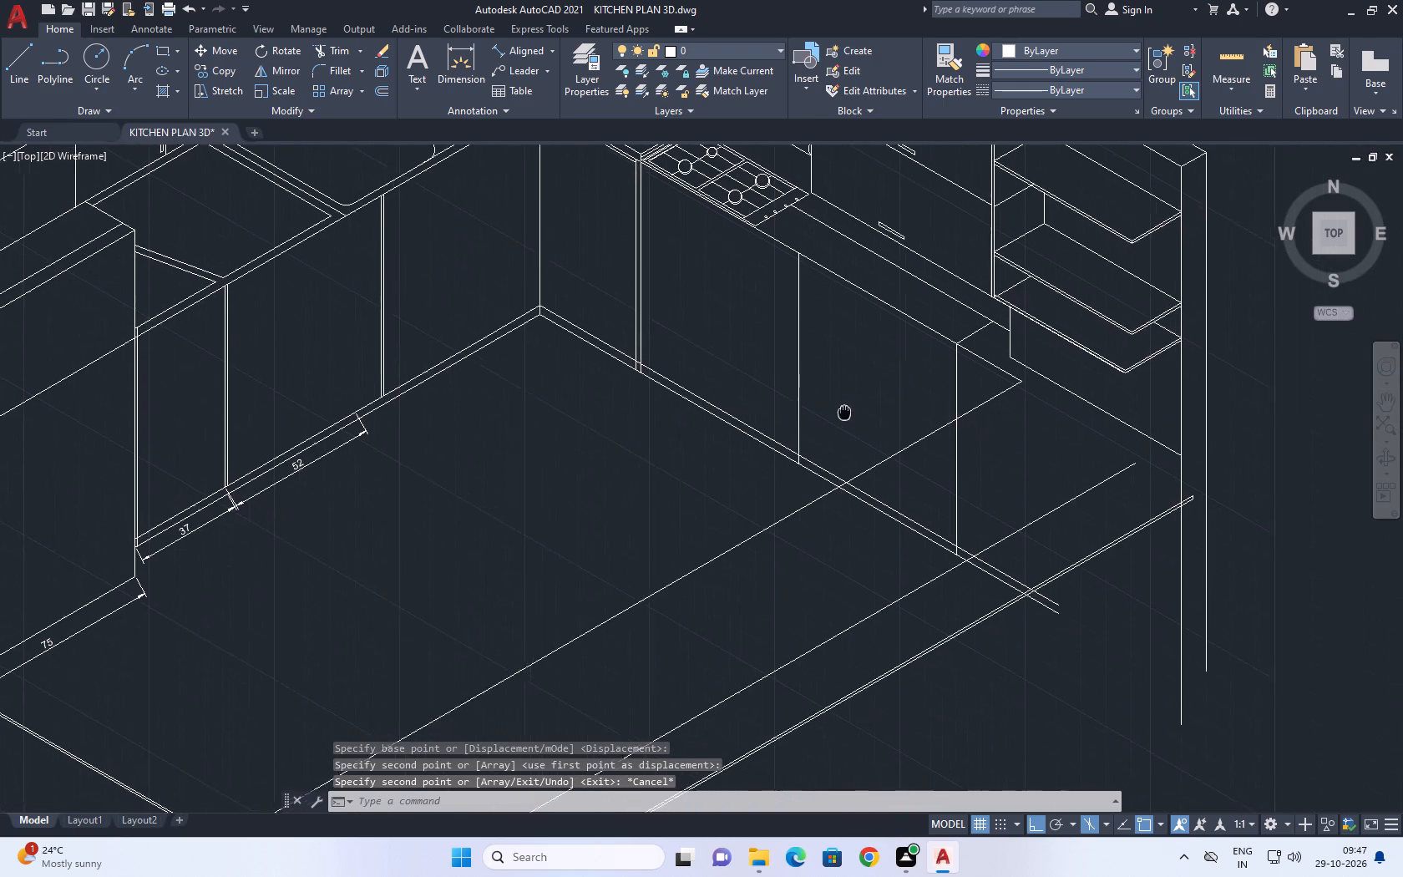
pyautogui.moveTo(843, 413); pyautogui.dragTo(794, 402, button='middle')
pyautogui.scroll(-1, 793, 391)
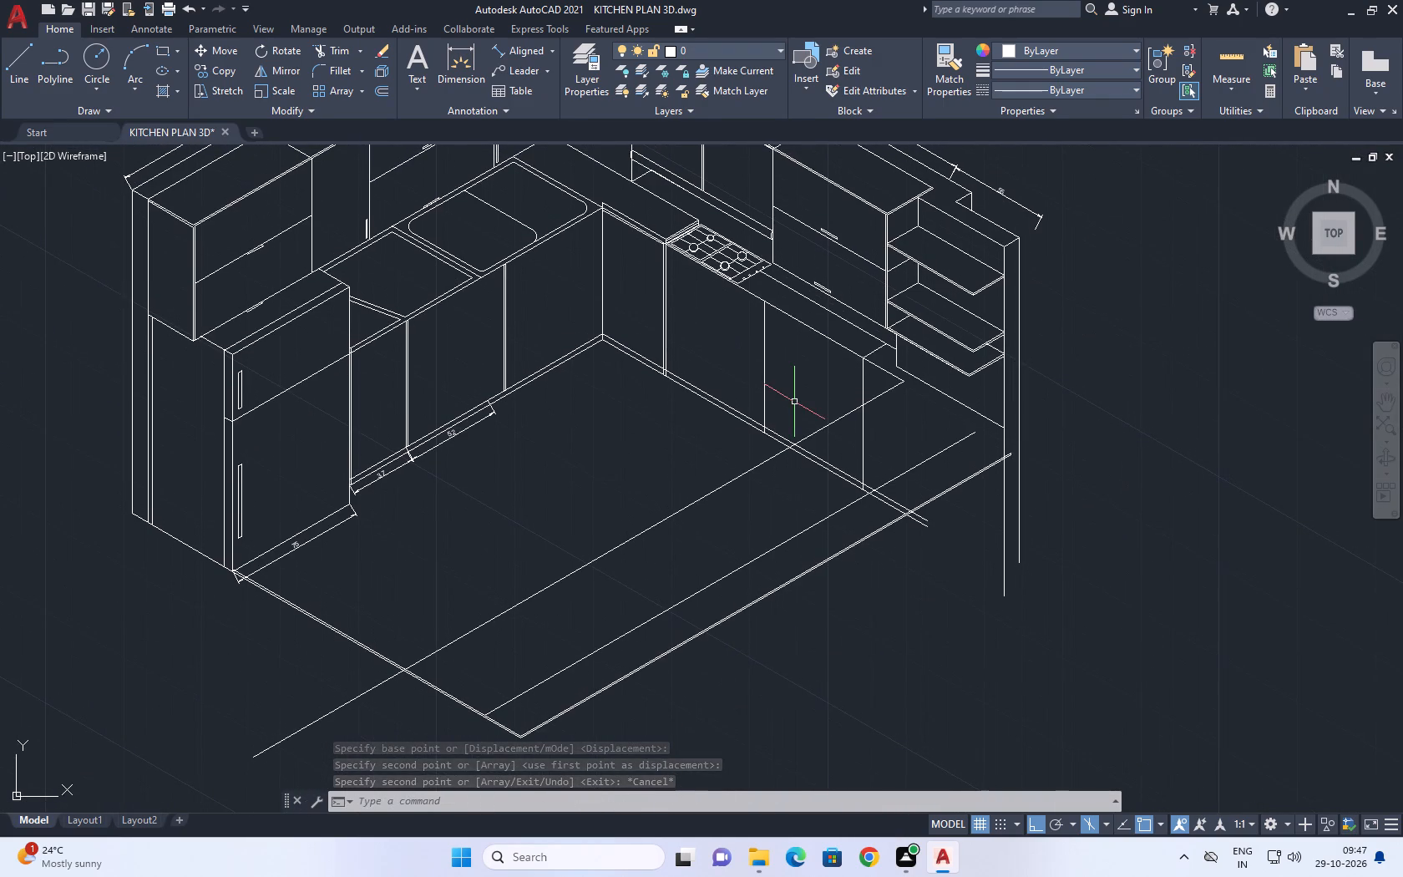
pyautogui.moveTo(758, 348); pyautogui.dragTo(804, 469, button='middle')
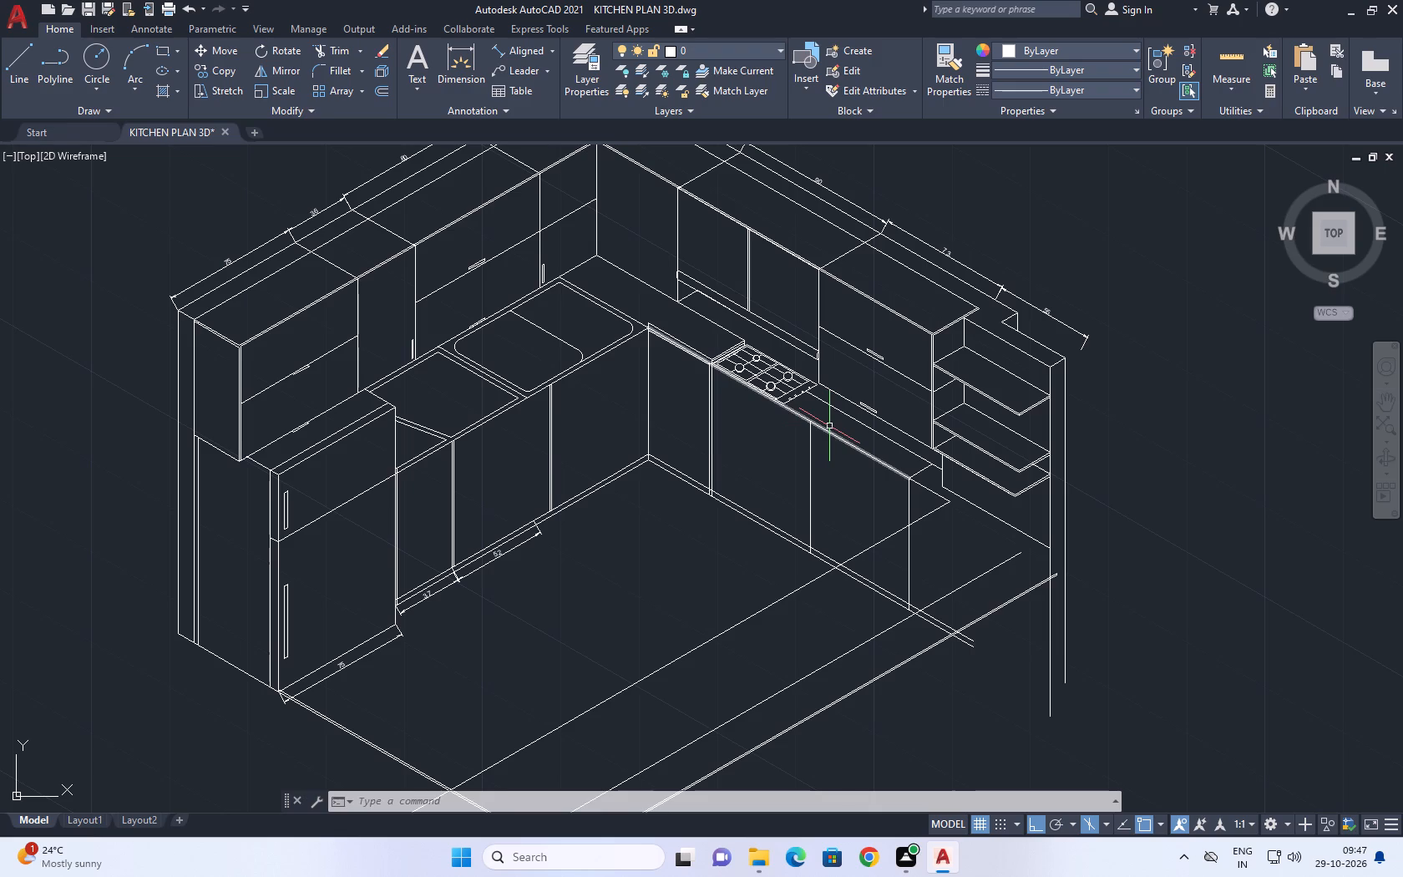
pyautogui.scroll(1, 806, 405)
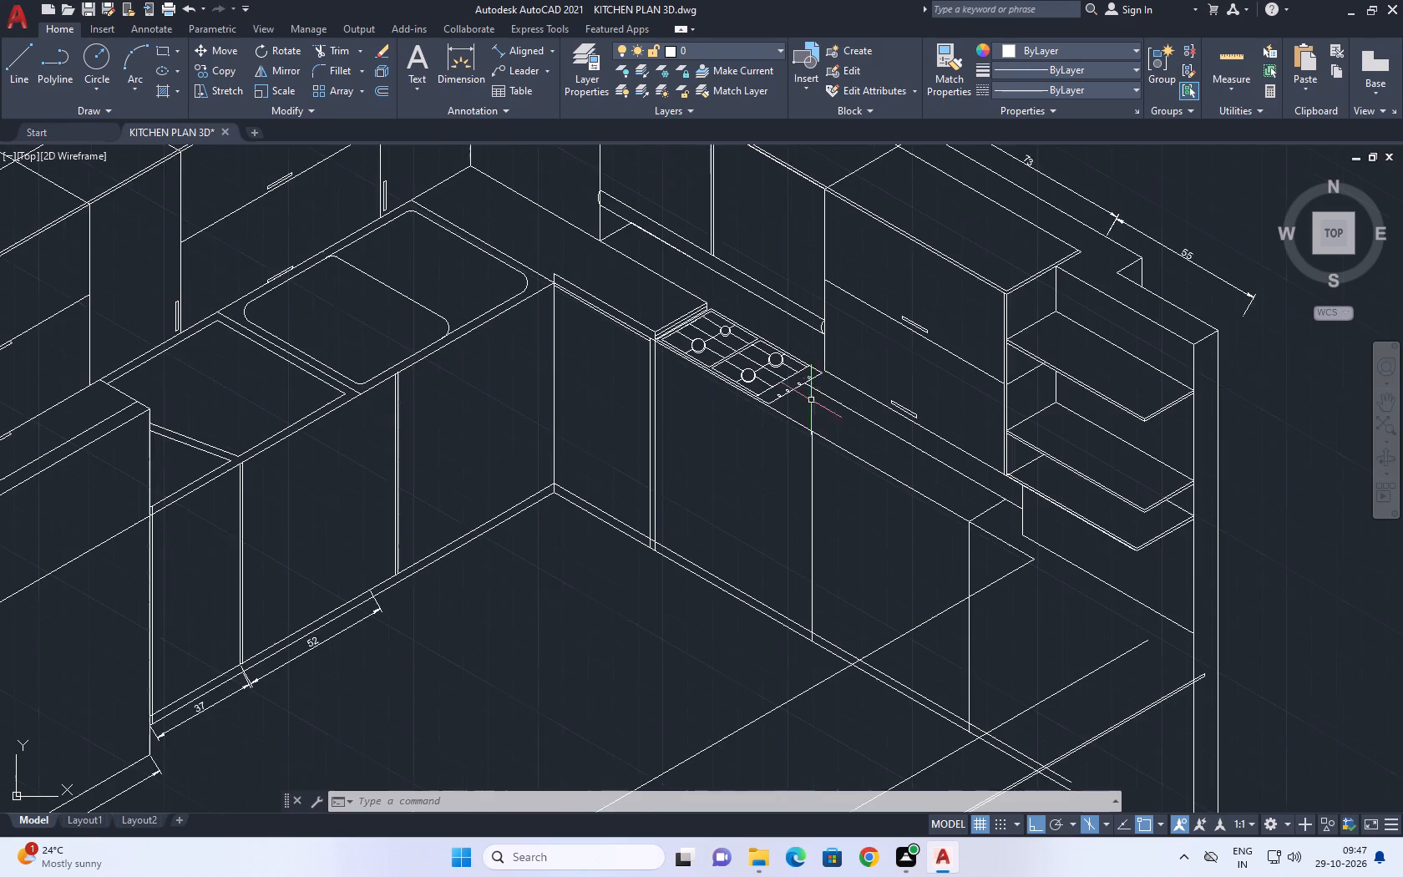
pyautogui.moveTo(819, 382); pyautogui.dragTo(812, 412, button='middle')
pyautogui.scroll(1, 803, 429)
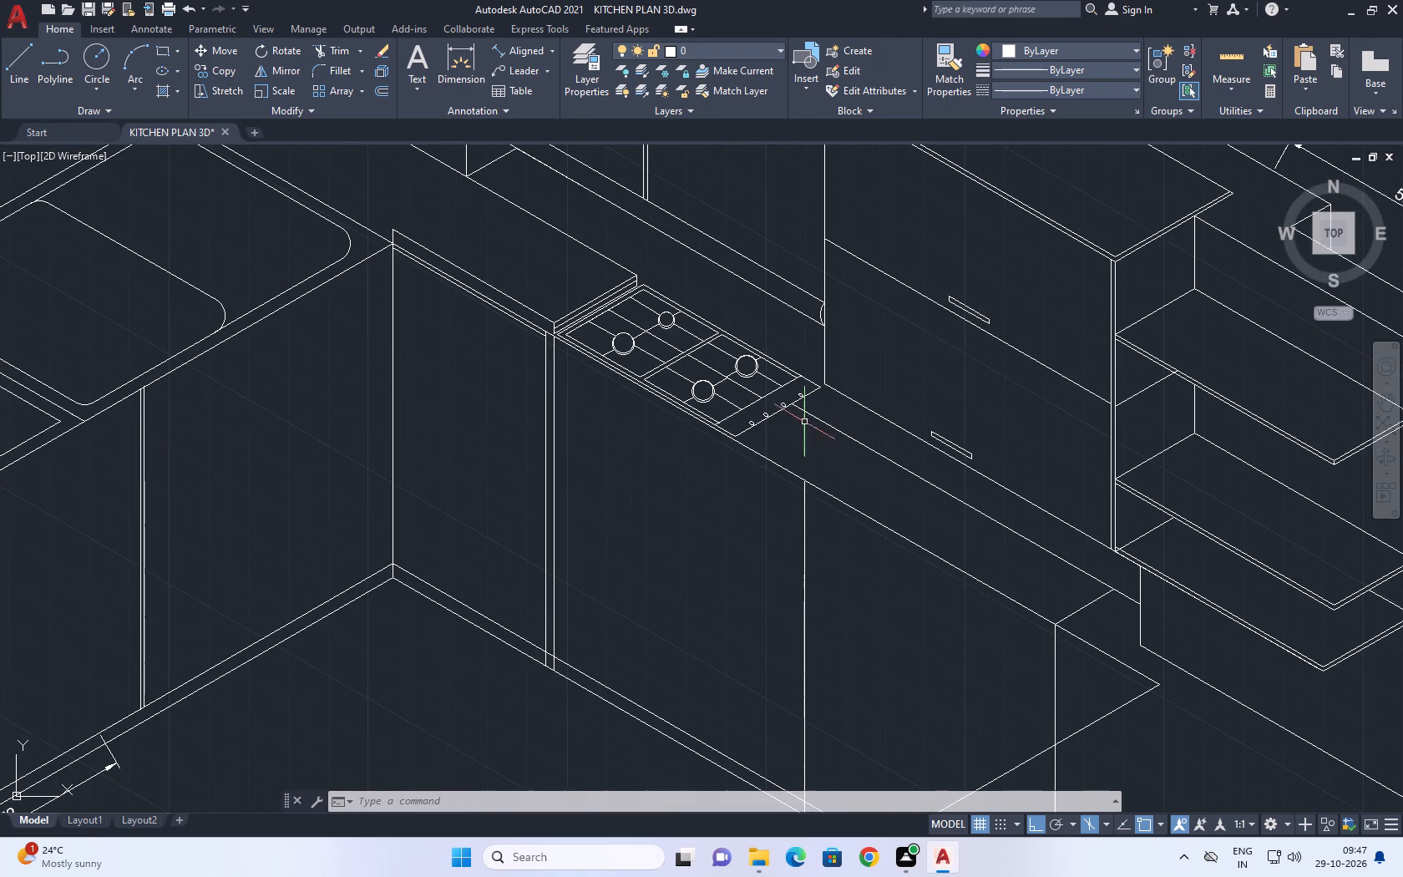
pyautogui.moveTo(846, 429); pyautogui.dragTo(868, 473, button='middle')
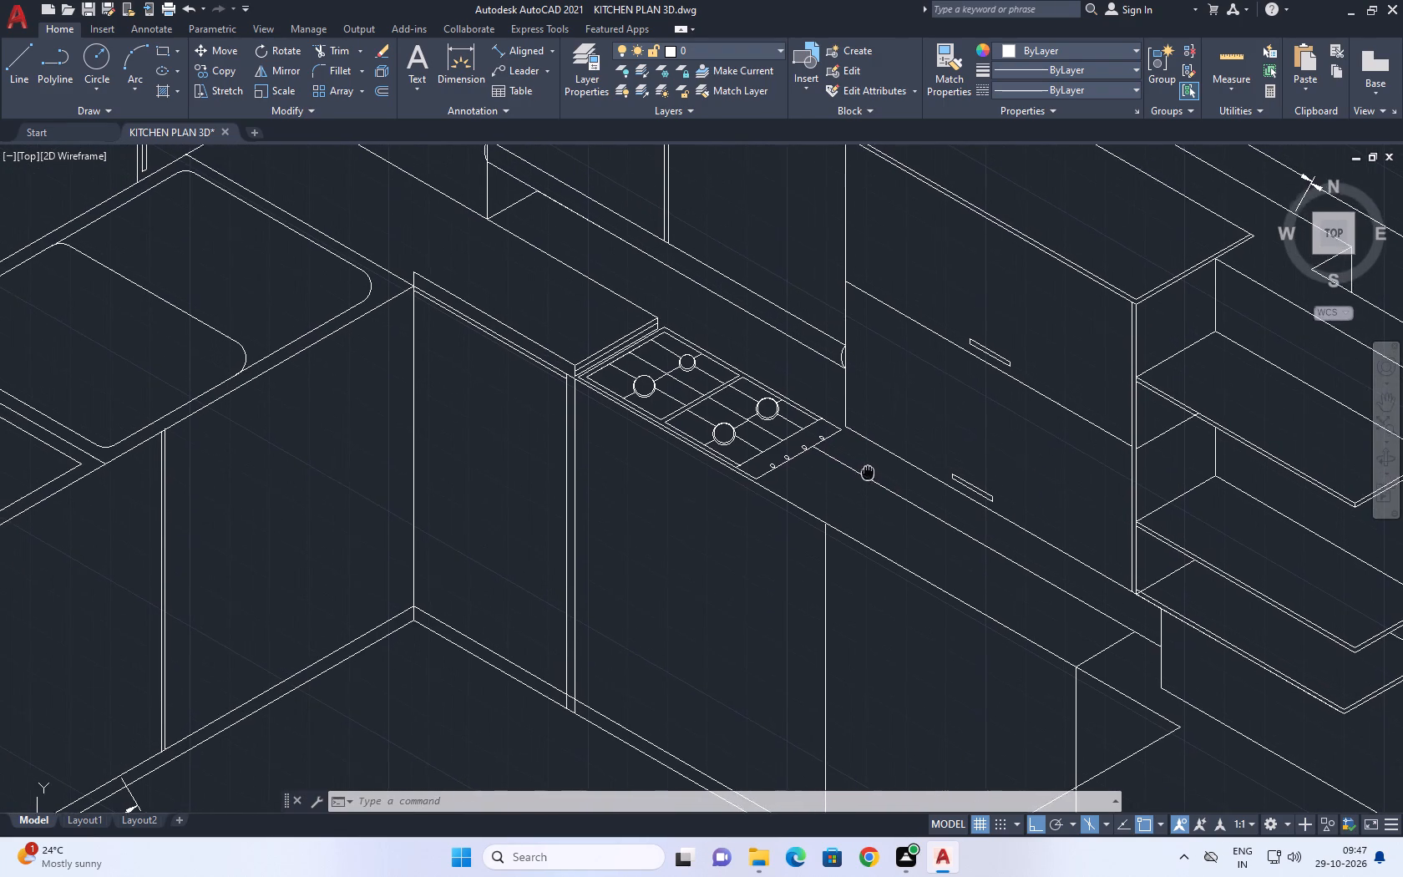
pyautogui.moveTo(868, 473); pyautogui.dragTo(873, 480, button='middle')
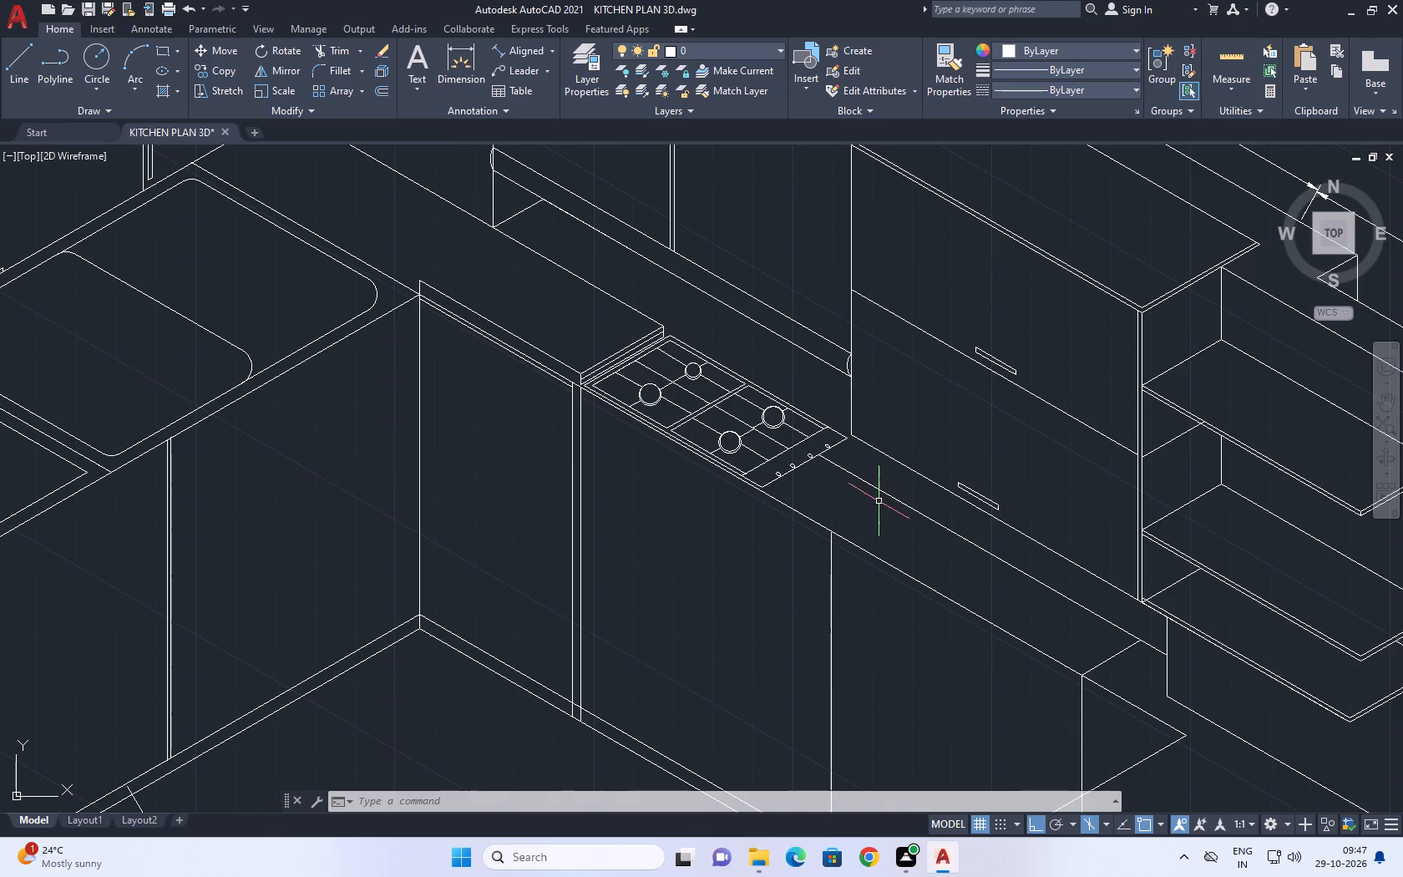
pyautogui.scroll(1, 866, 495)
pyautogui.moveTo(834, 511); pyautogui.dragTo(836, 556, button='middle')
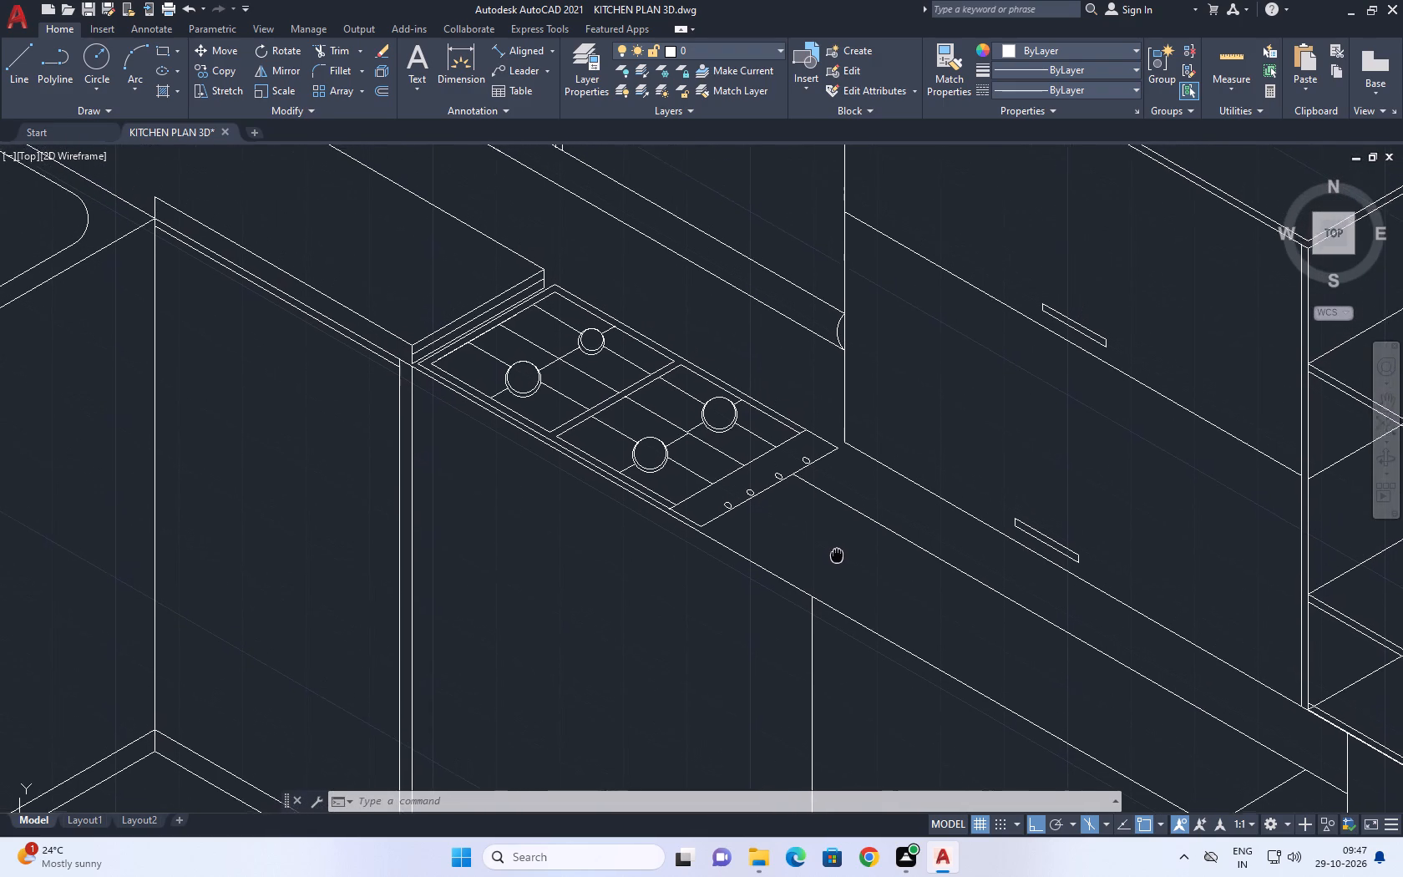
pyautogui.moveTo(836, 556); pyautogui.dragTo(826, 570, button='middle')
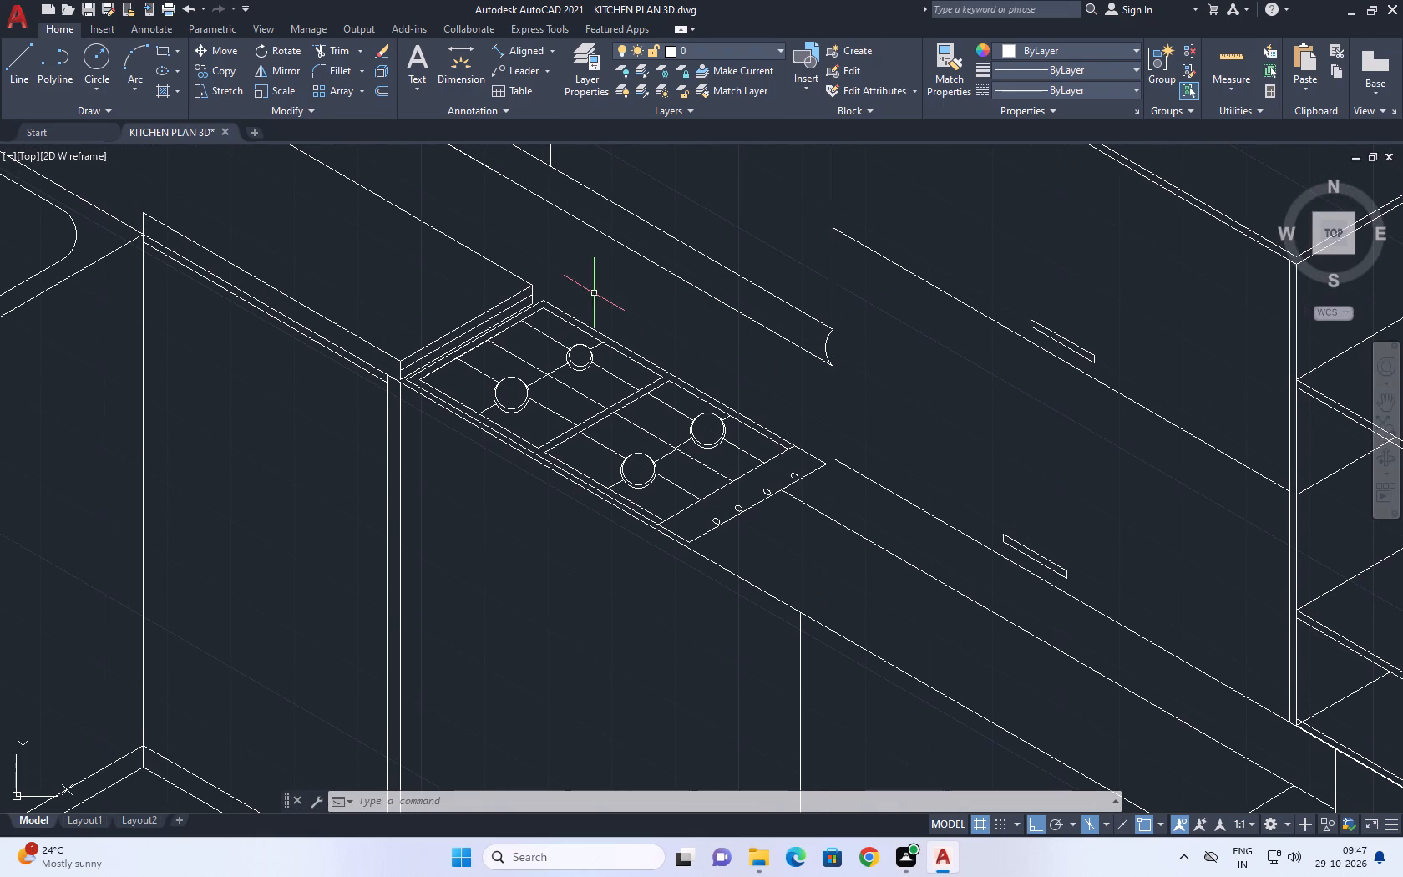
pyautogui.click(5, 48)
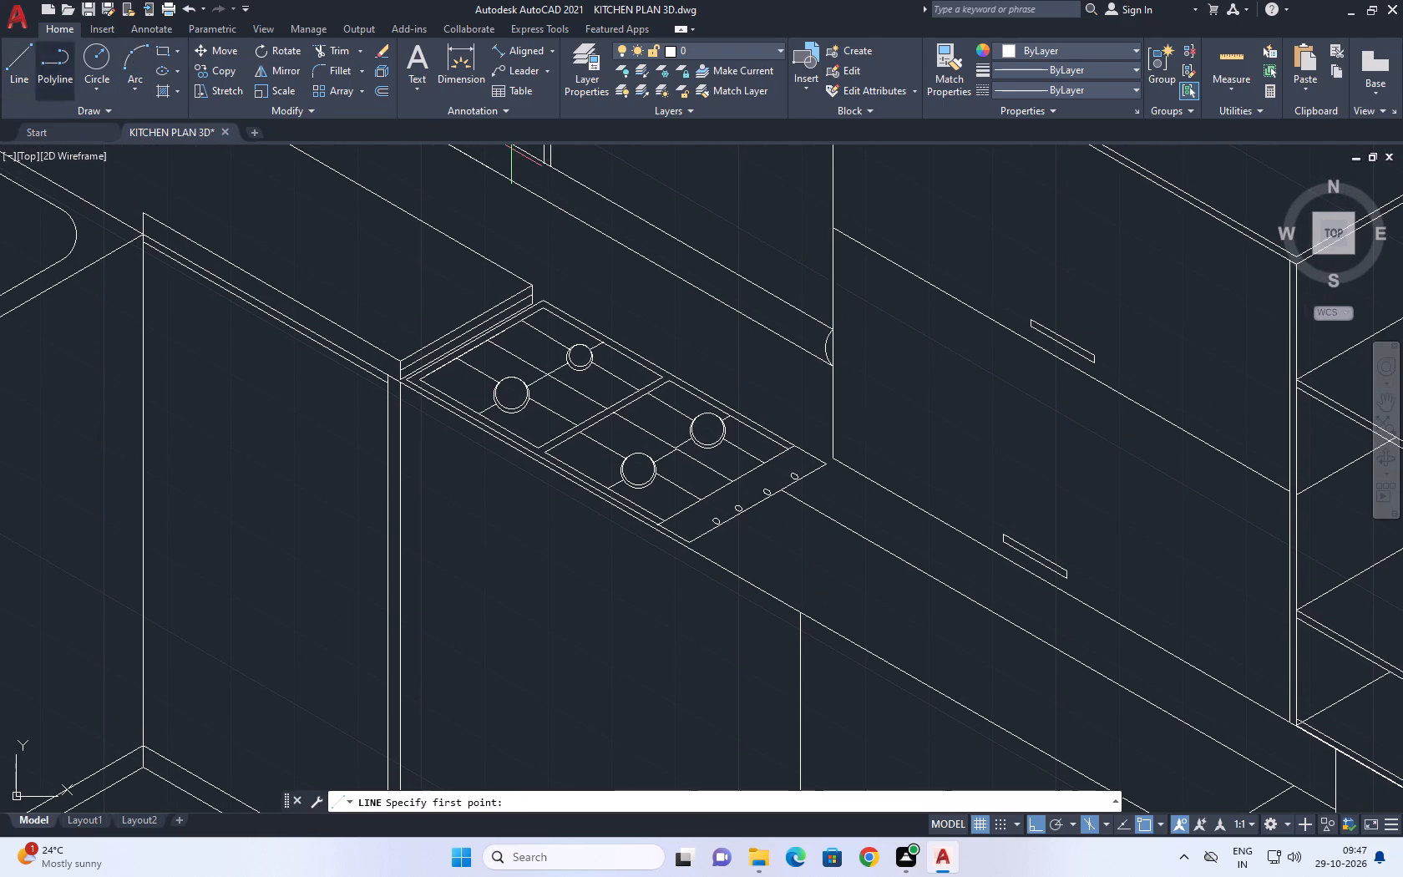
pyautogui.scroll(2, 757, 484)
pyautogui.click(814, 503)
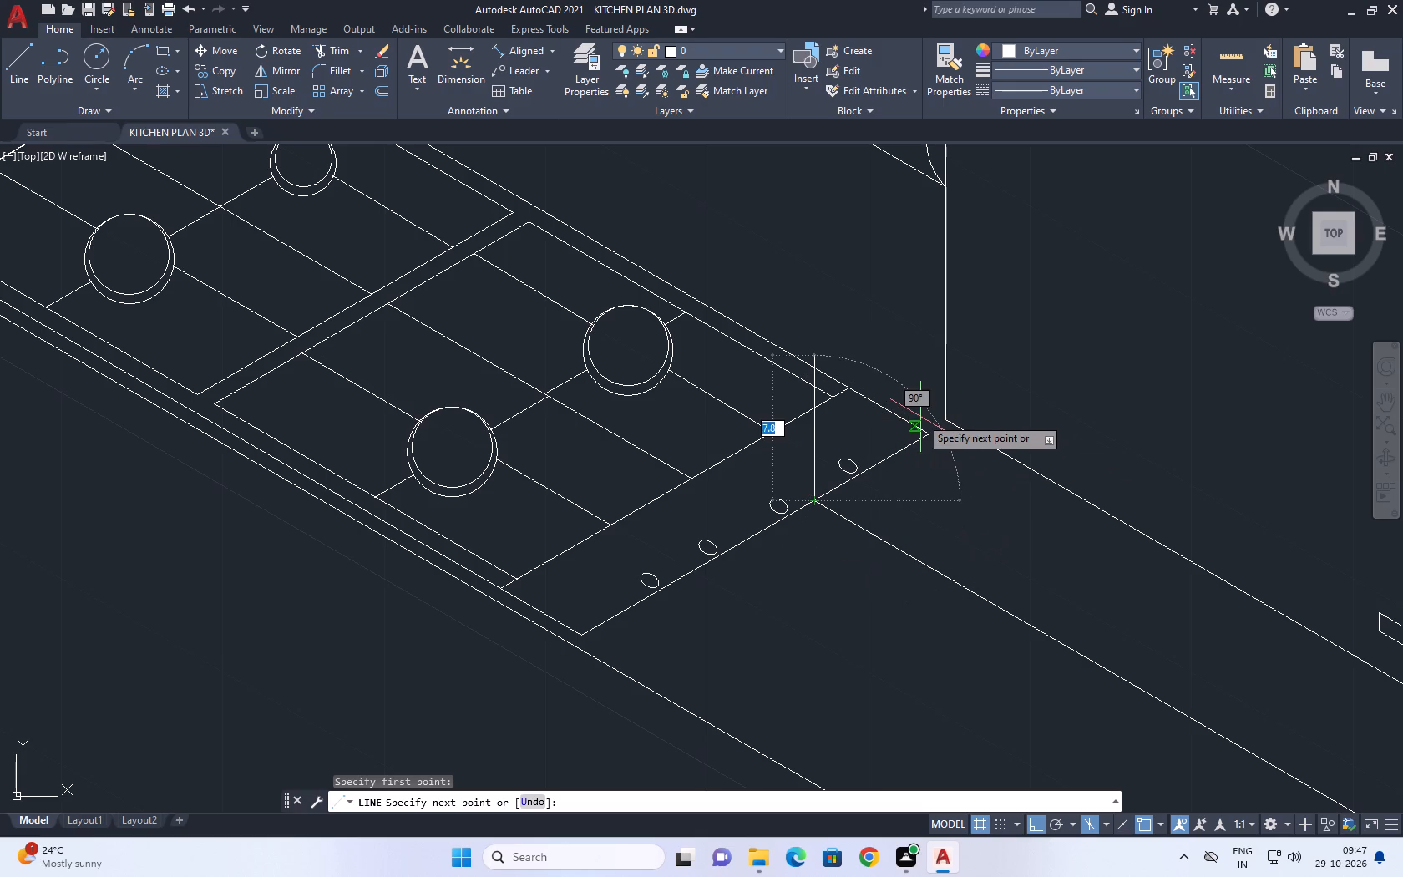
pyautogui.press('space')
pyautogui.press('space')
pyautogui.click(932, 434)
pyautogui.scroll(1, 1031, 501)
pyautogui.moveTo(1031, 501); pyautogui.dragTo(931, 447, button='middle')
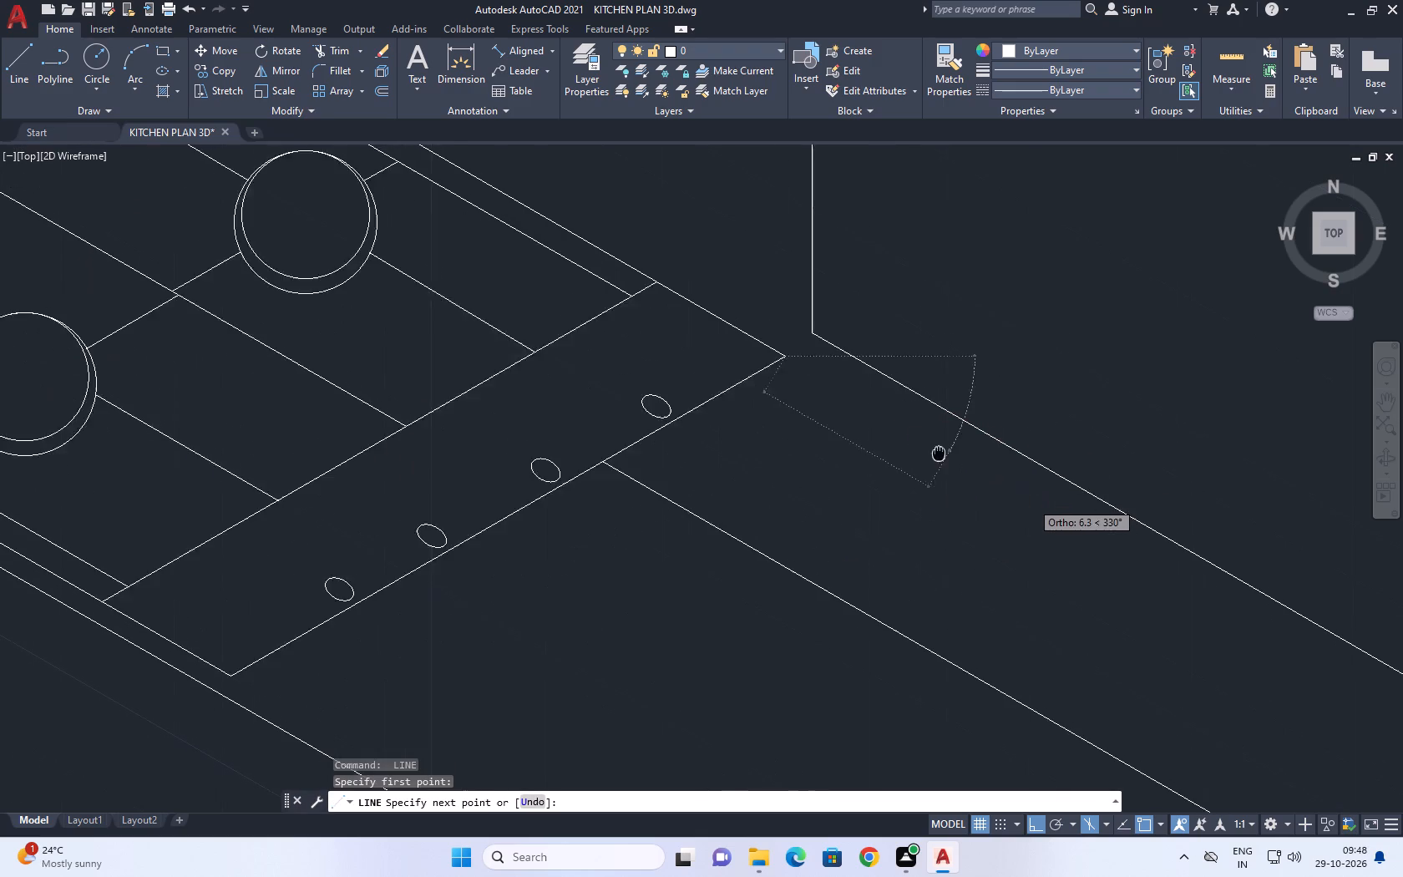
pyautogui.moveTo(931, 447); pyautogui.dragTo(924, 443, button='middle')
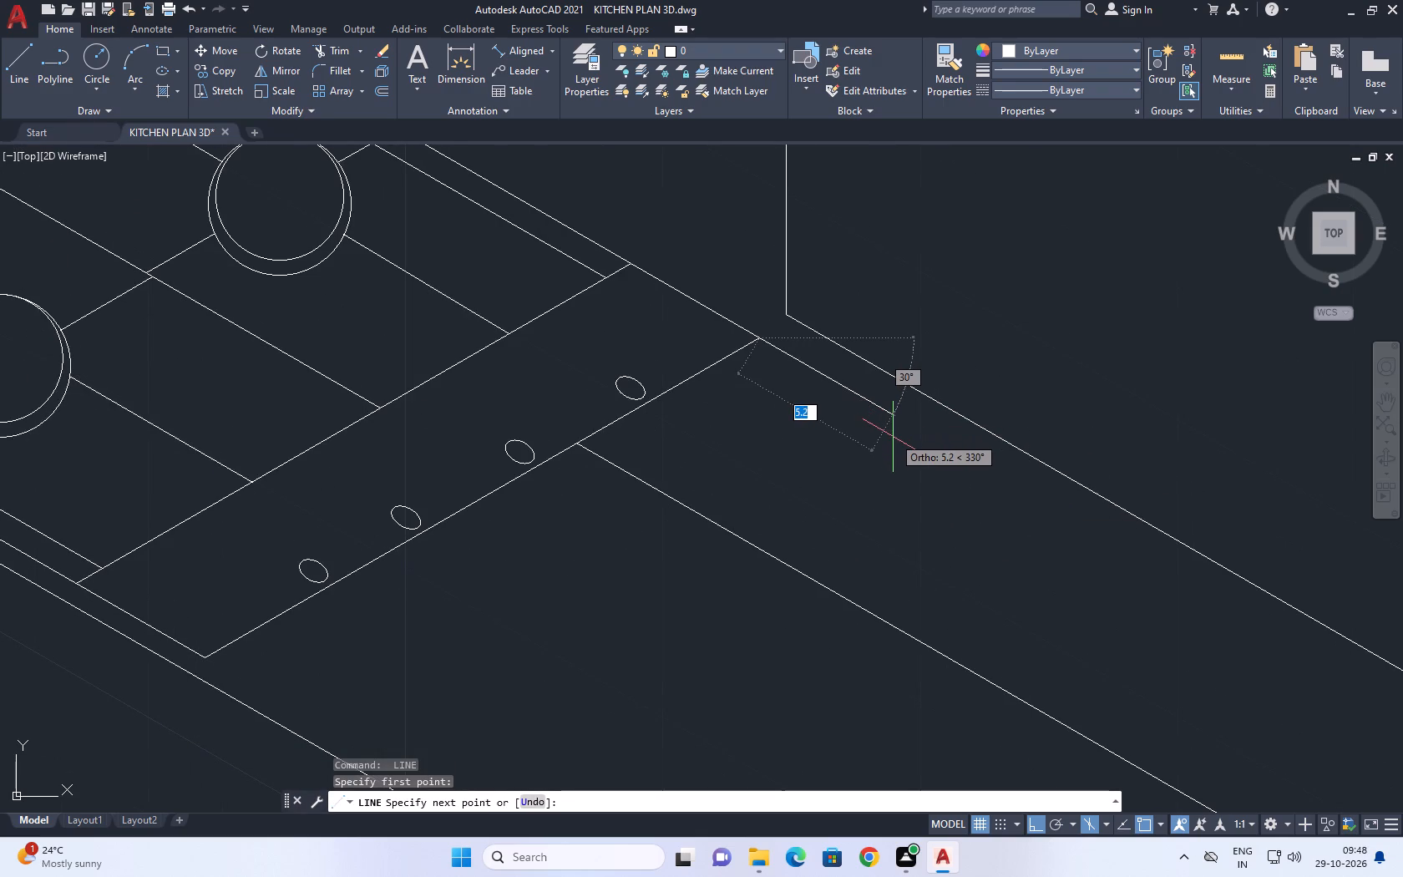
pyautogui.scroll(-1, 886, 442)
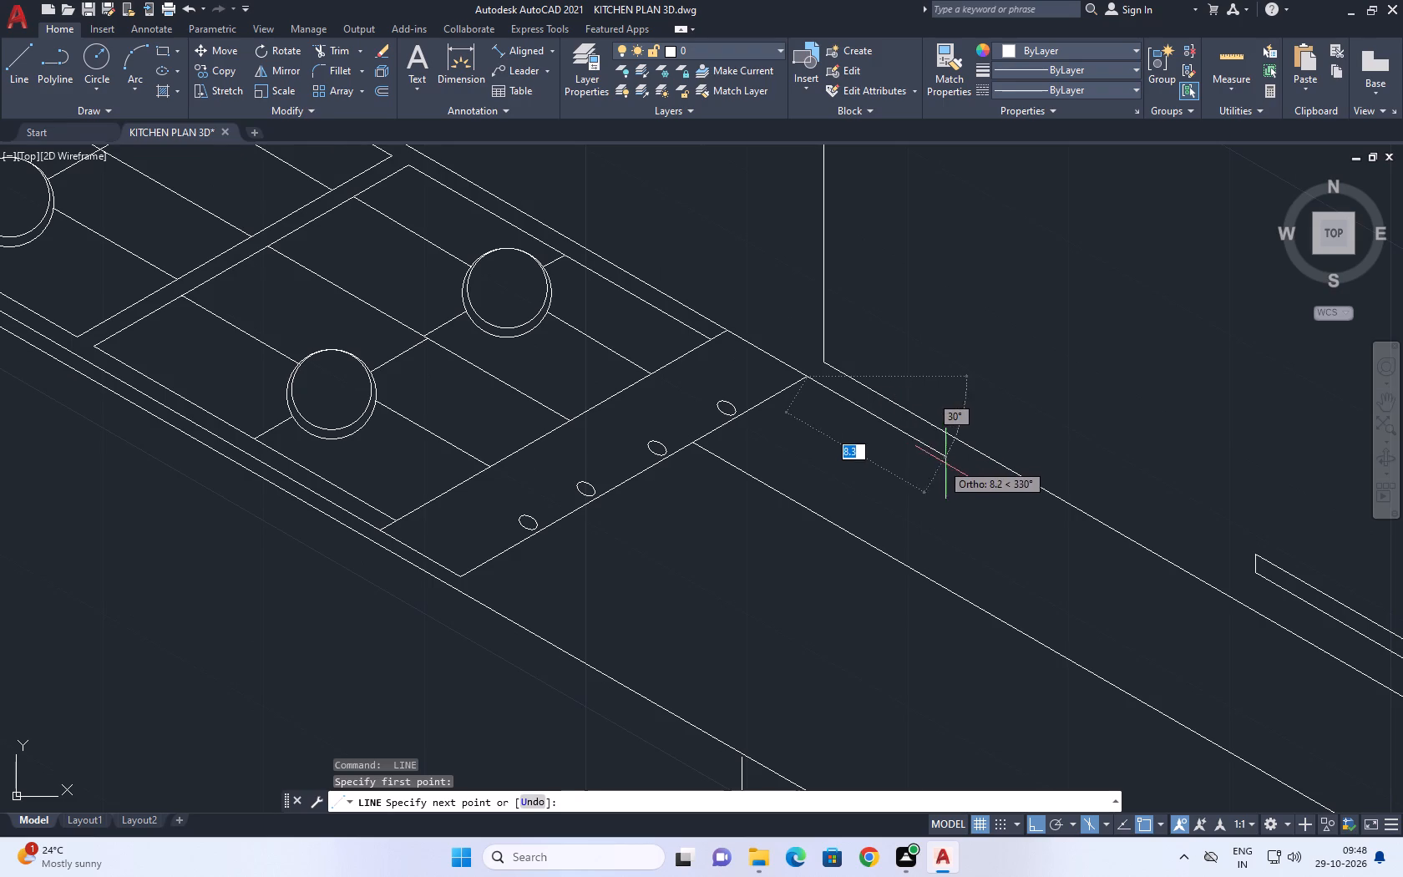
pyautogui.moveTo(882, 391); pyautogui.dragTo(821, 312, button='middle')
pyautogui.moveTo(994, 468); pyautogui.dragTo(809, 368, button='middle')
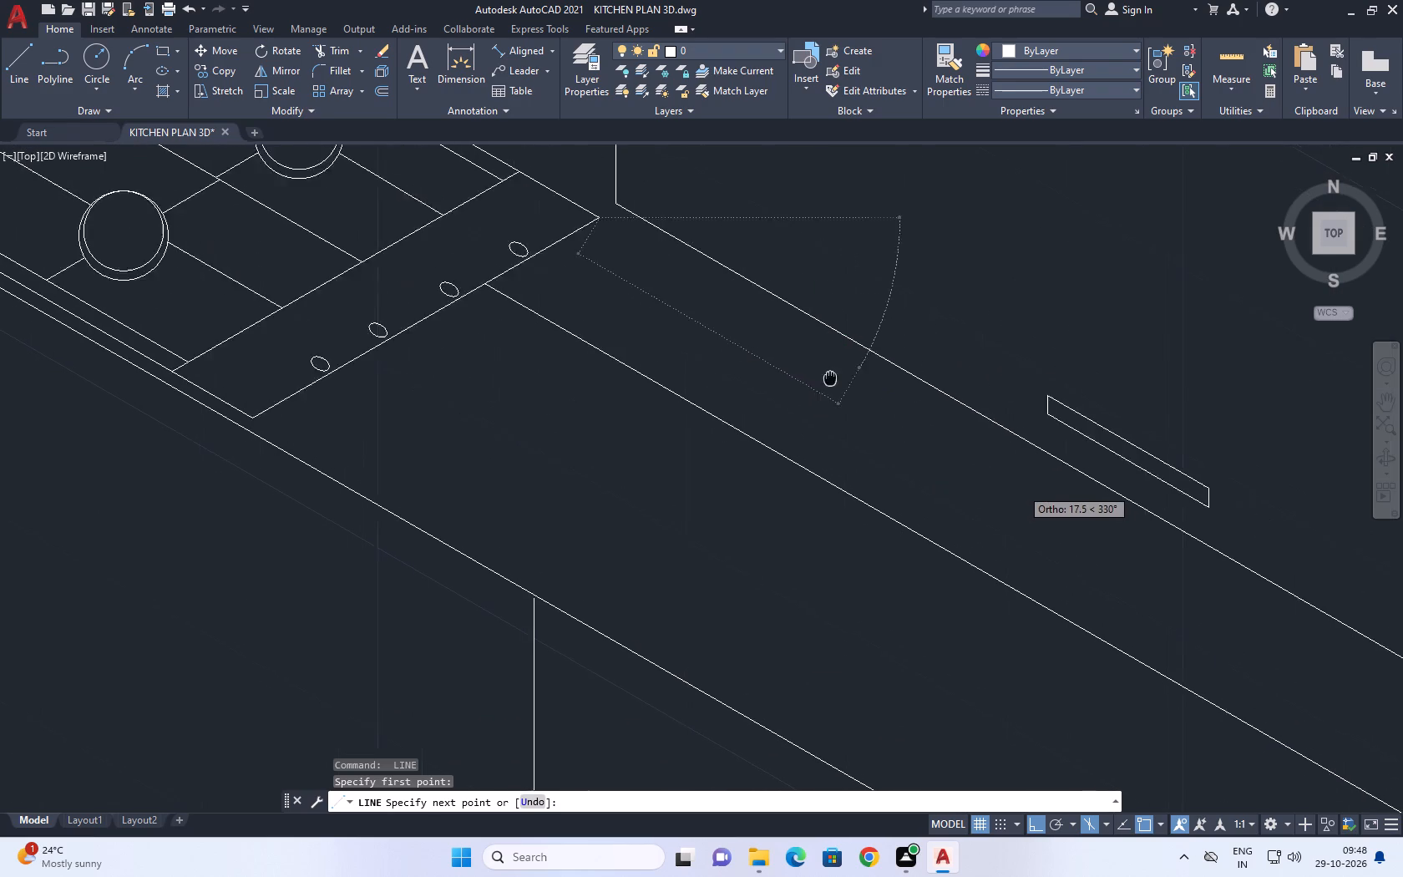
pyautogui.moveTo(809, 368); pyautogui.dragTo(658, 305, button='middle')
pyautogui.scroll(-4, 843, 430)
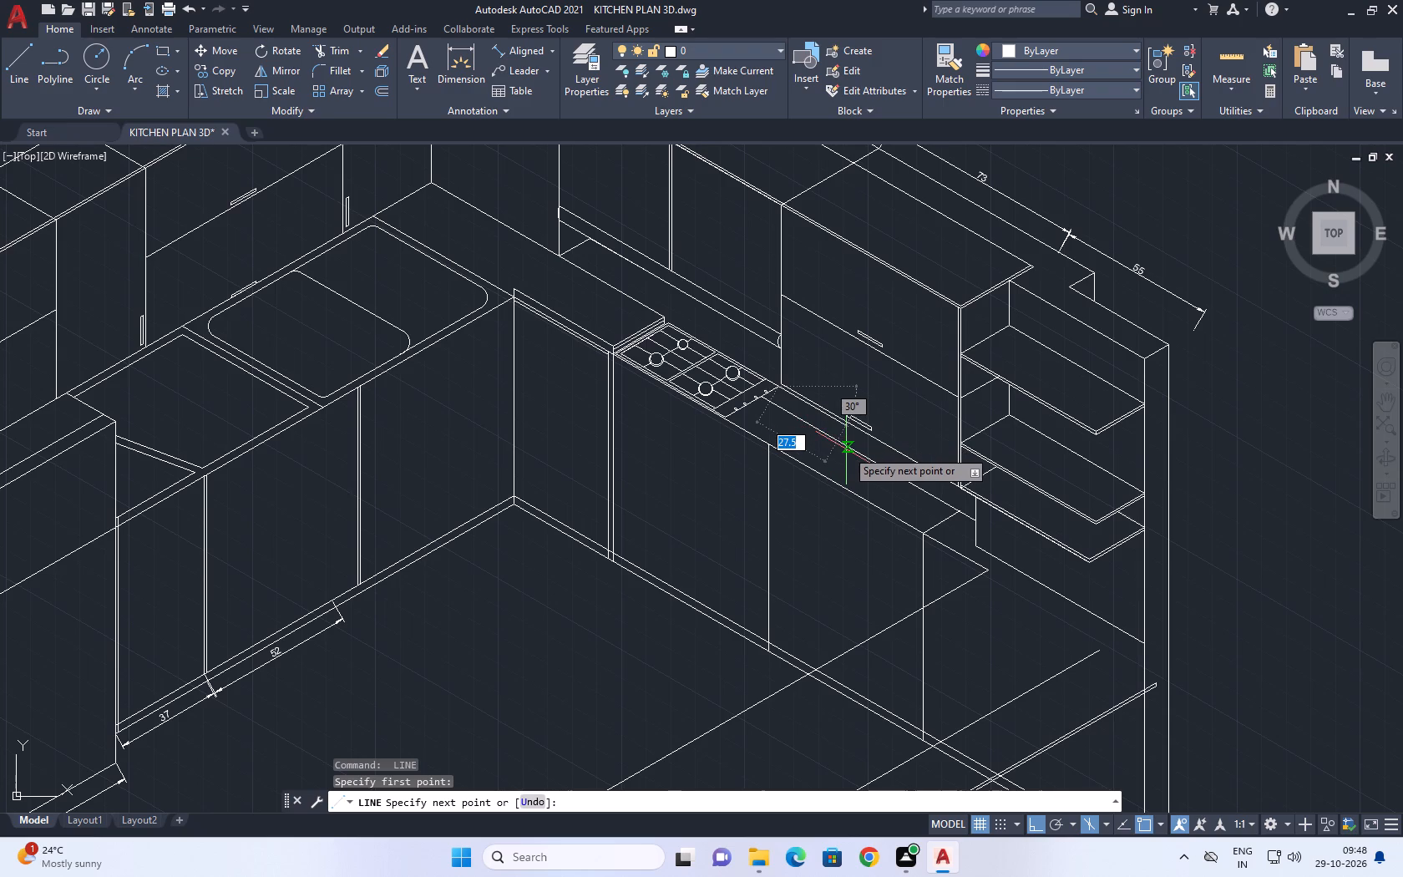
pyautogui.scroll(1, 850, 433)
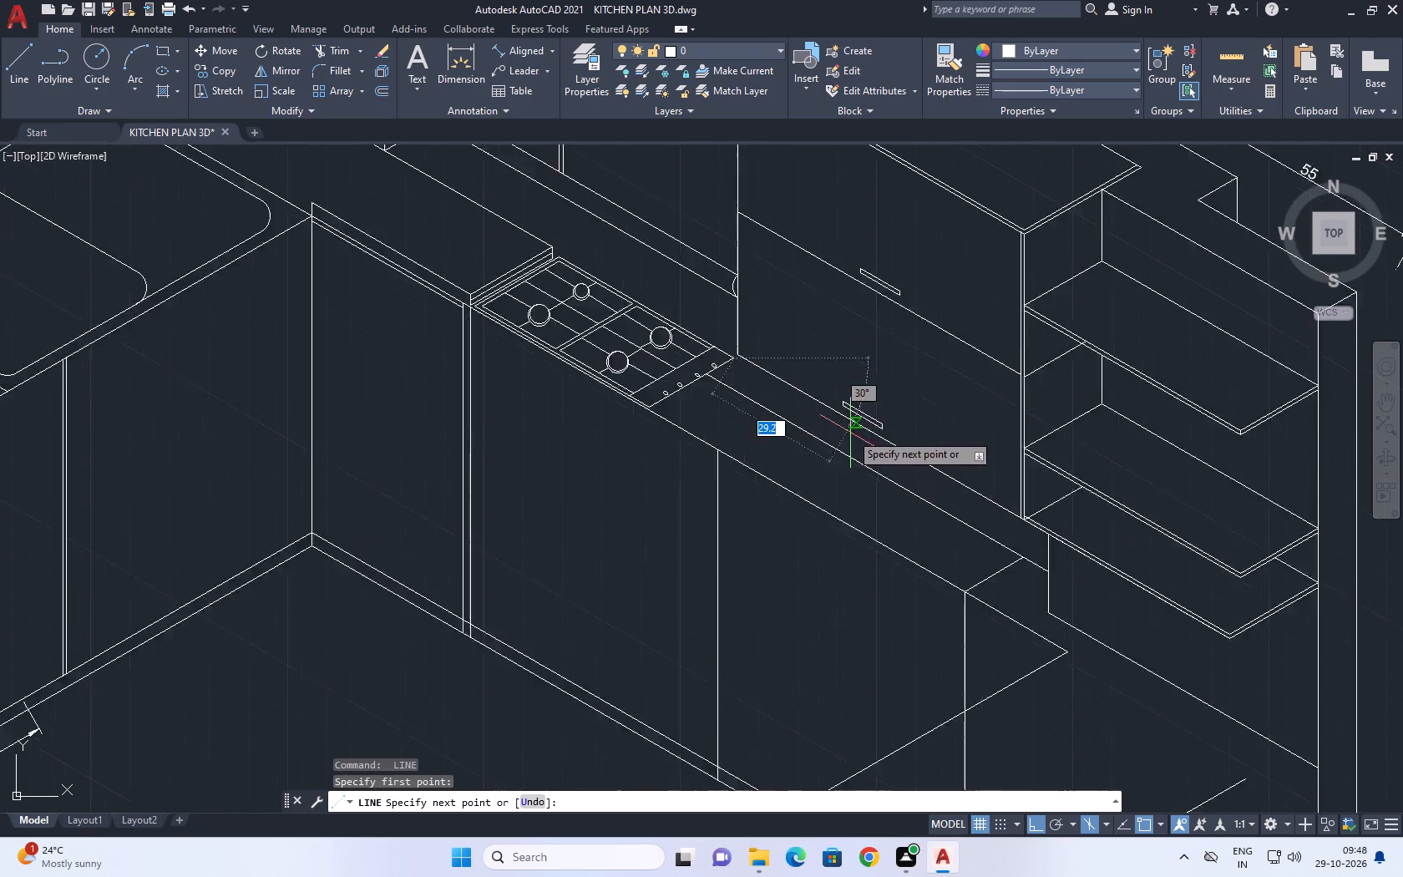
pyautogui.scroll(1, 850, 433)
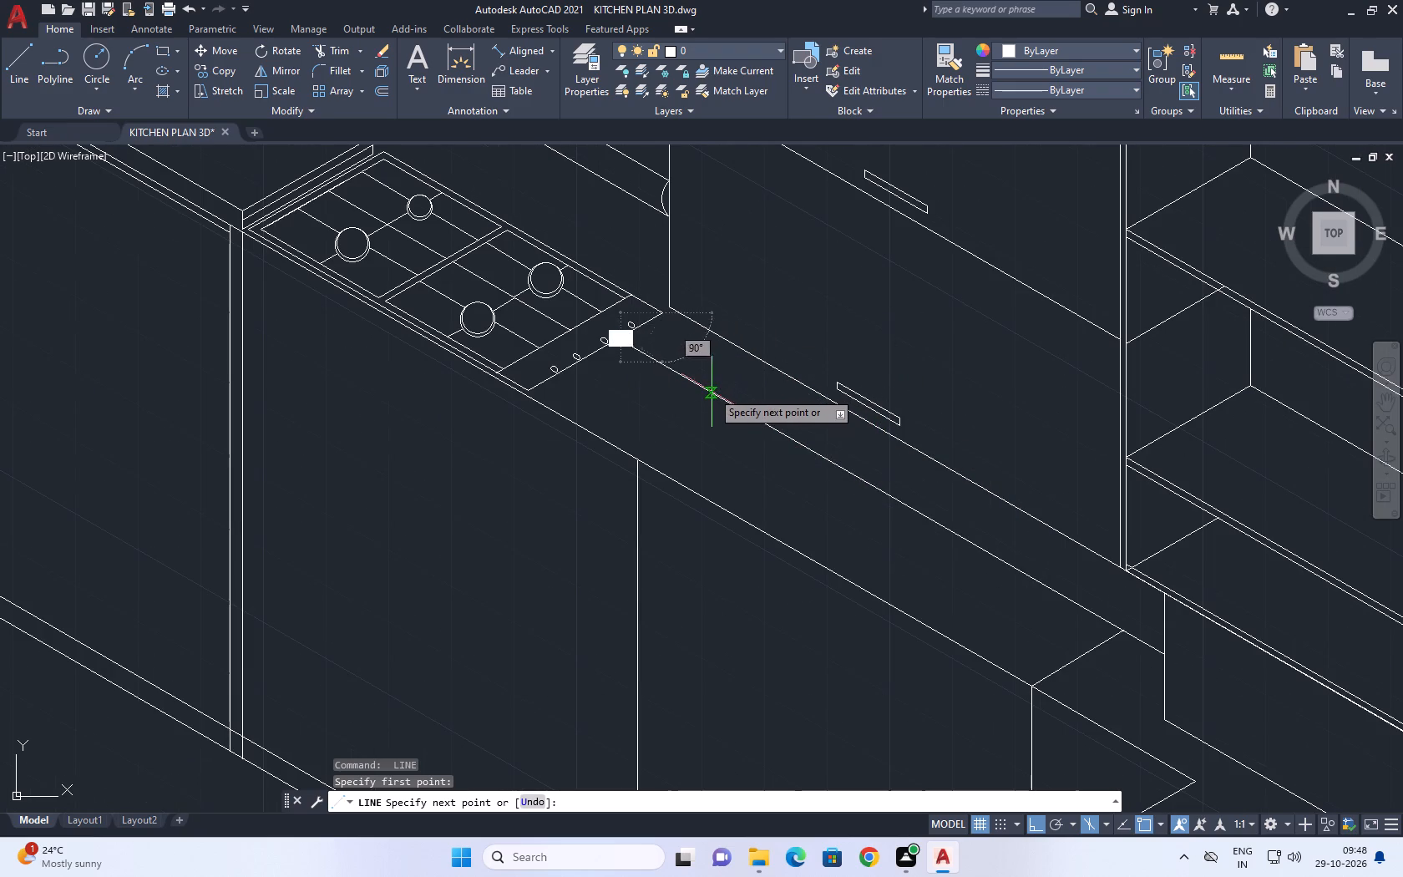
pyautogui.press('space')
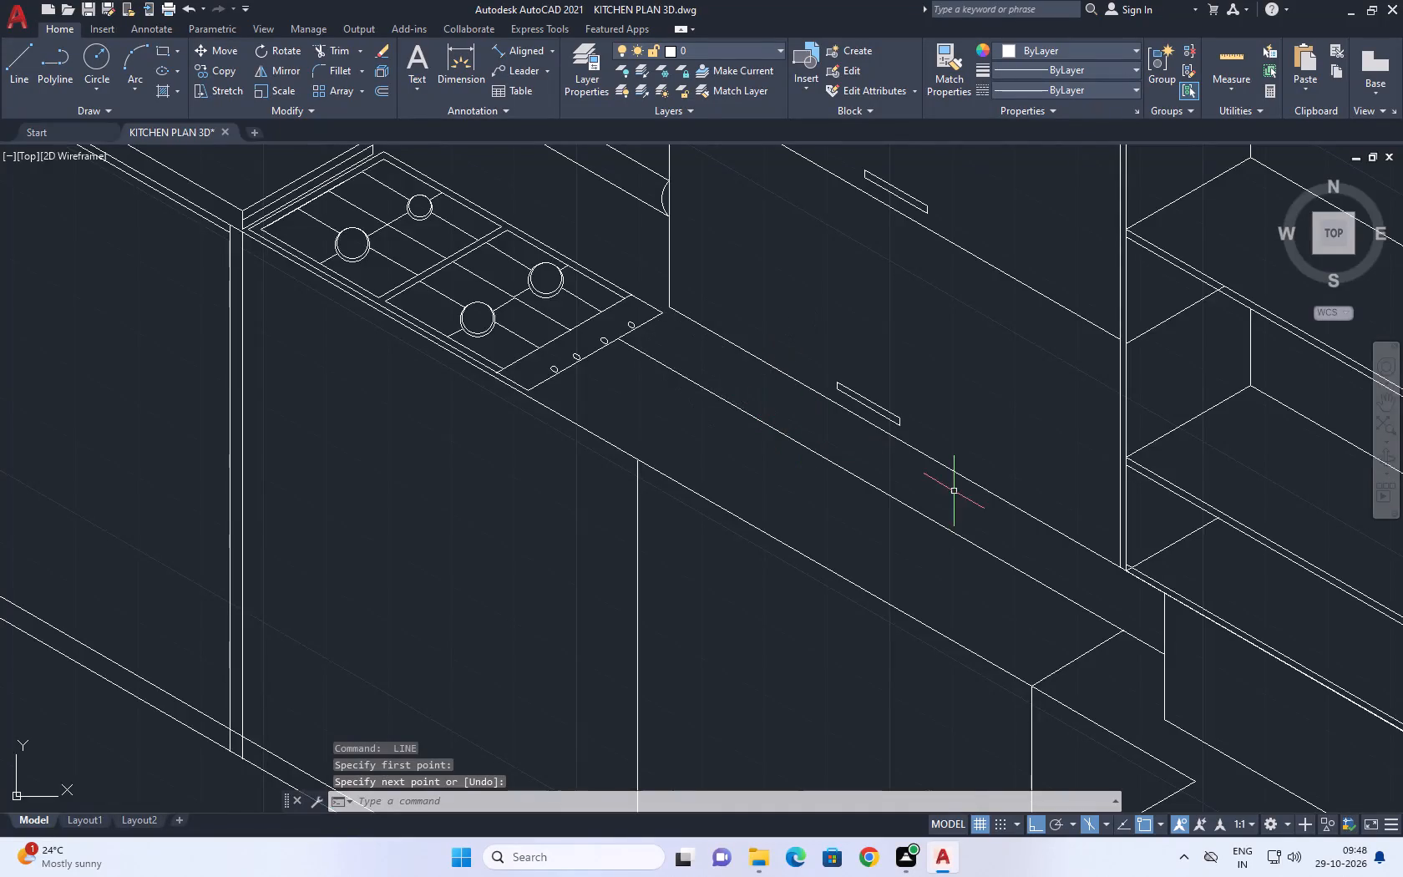
# Draw a line on the top isoplane from the inner end of the countertop's end edge at 30° past the wall lines.
pyautogui.moveTo(955, 492); pyautogui.dragTo(747, 389, button='middle')
pyautogui.press('space')
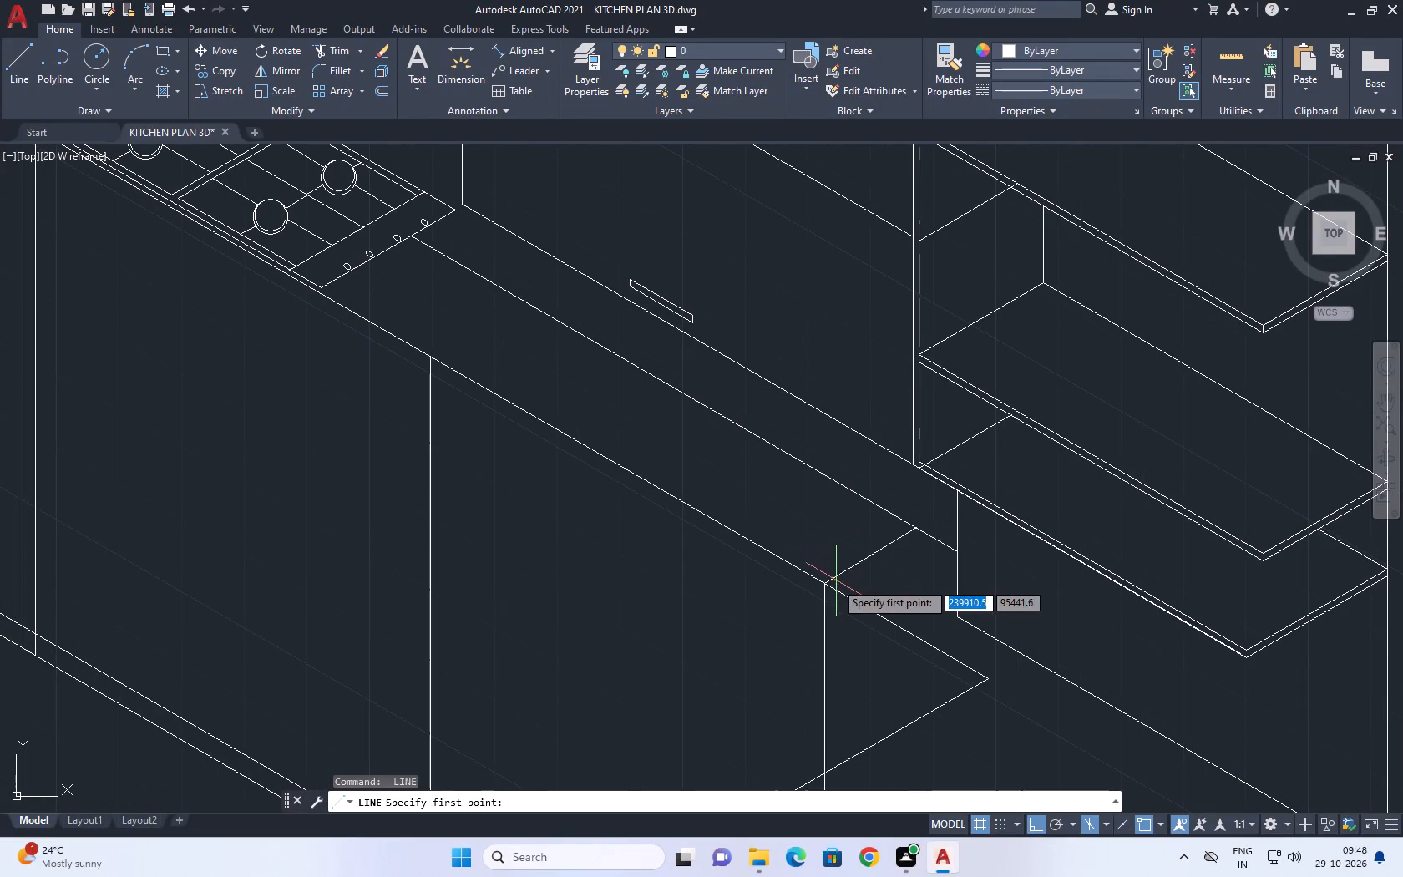
pyautogui.click(911, 526)
pyautogui.scroll(2, 949, 495)
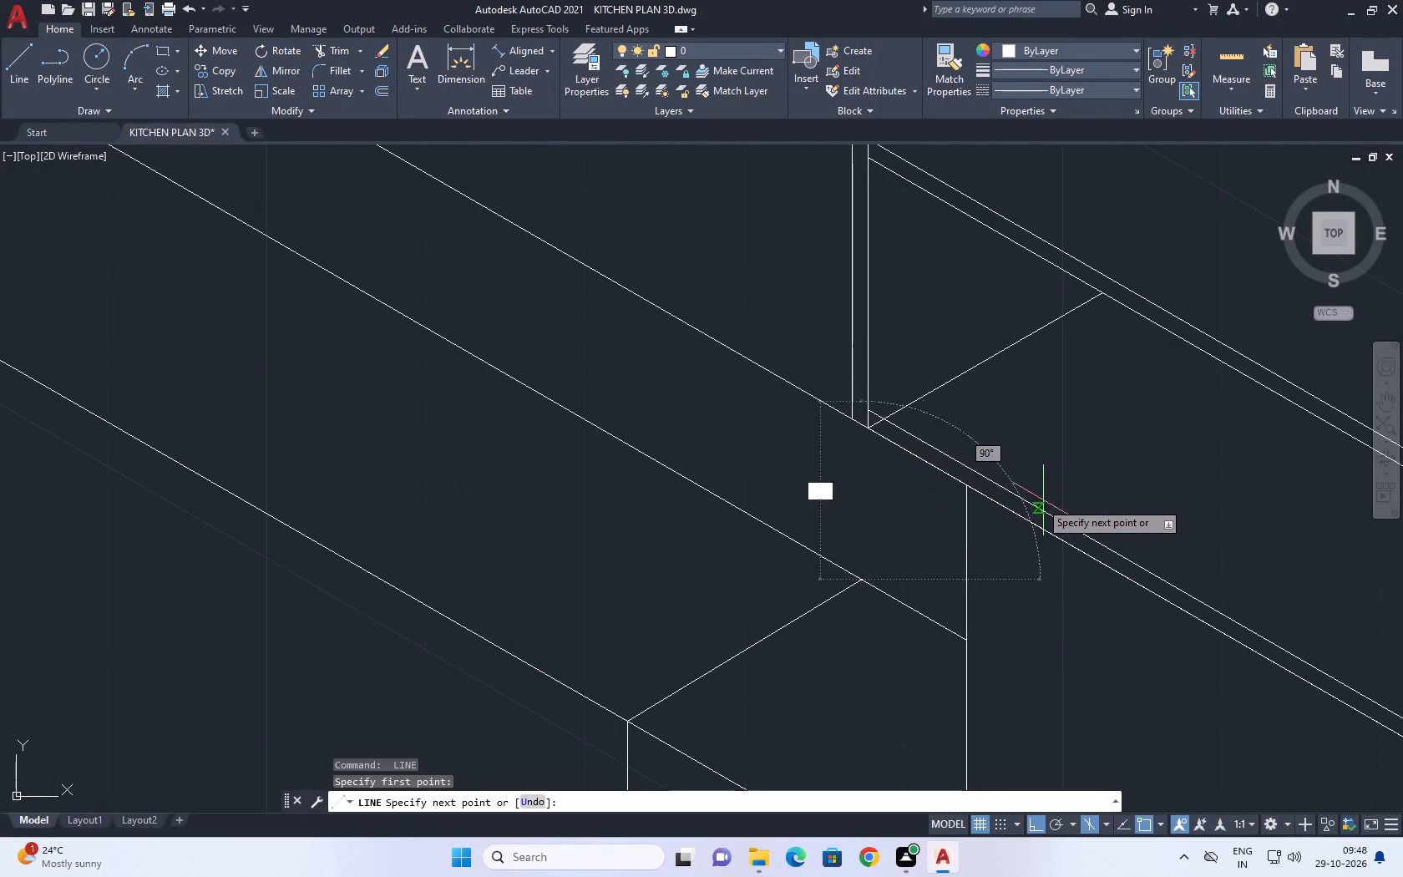
pyautogui.scroll(1, 1083, 446)
pyautogui.press('F5')
pyautogui.click(1060, 448)
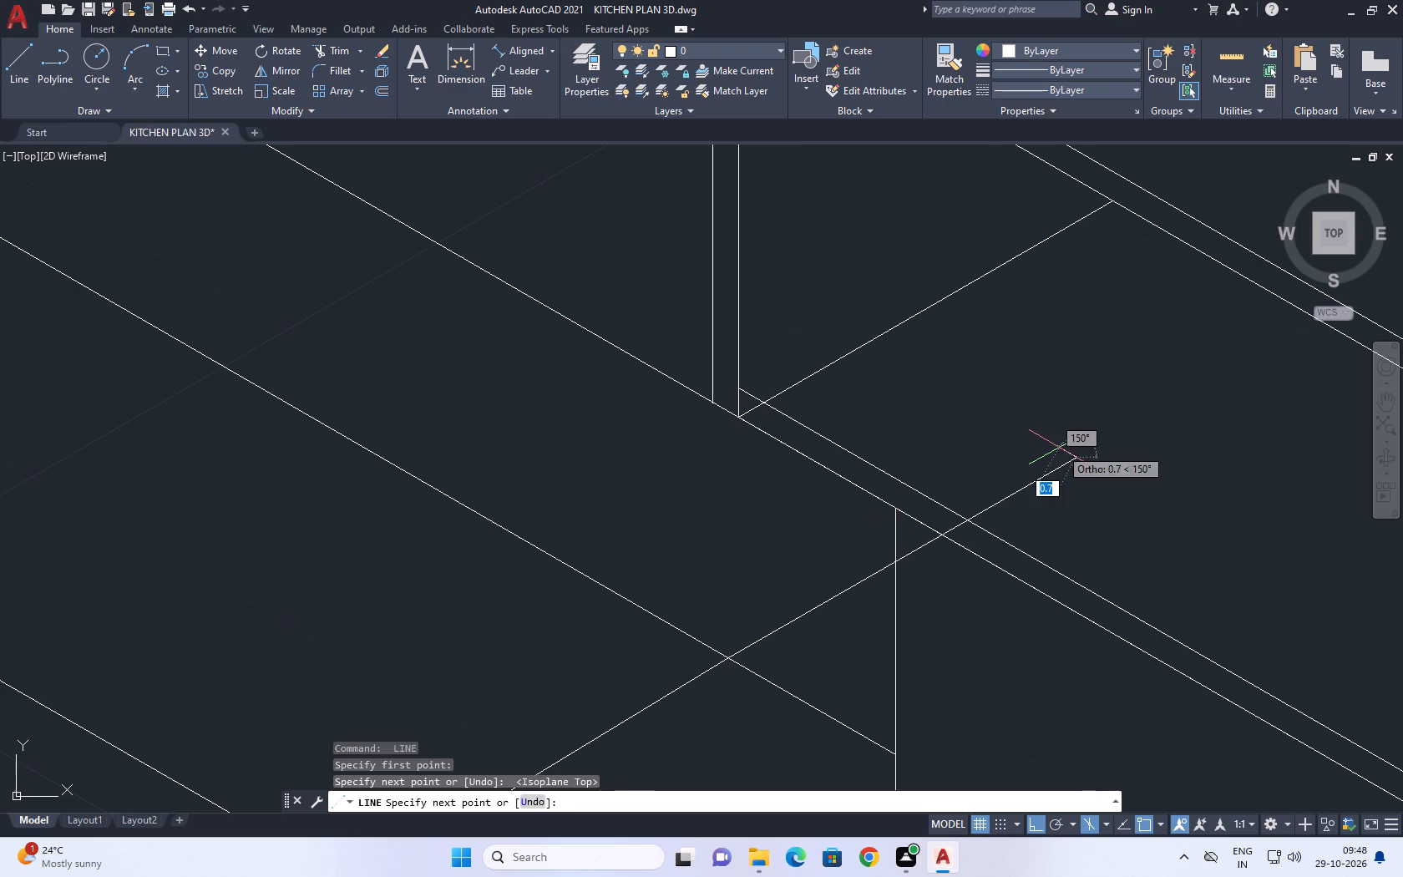
pyautogui.press('space')
# Trim the new line back to the vertical line under the open shelves and erase its leftover piece beyond the wall.
pyautogui.press('t')
pyautogui.press('r')
pyautogui.press('space')
pyautogui.moveTo(923, 559); pyautogui.dragTo(914, 545)
pyautogui.click(909, 535)
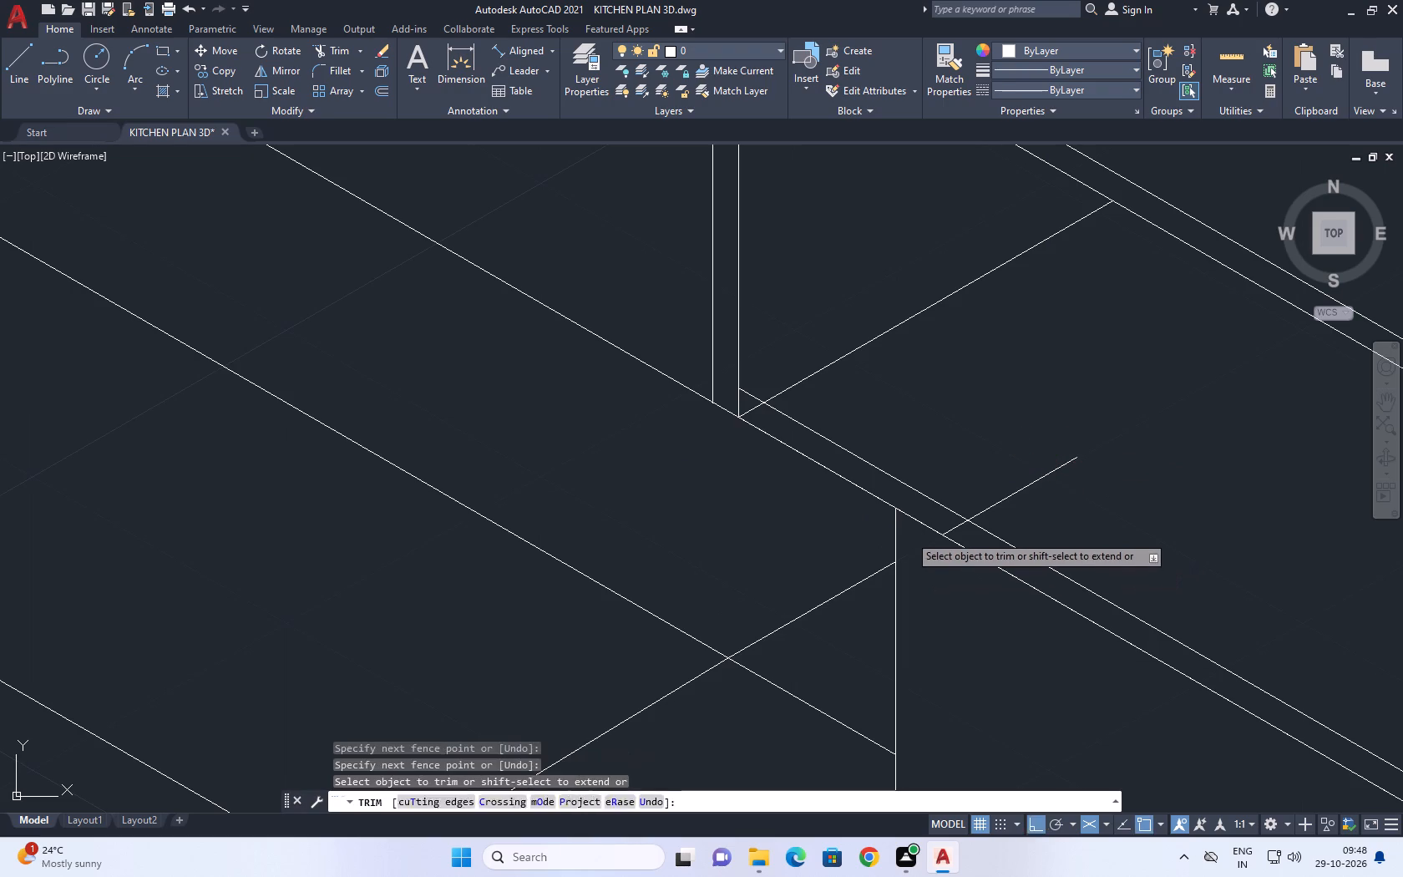
pyautogui.press('Escape')
pyautogui.moveTo(1068, 514); pyautogui.dragTo(1057, 469)
pyautogui.moveTo(1044, 445); pyautogui.dragTo(1036, 436)
pyautogui.press('Delete')
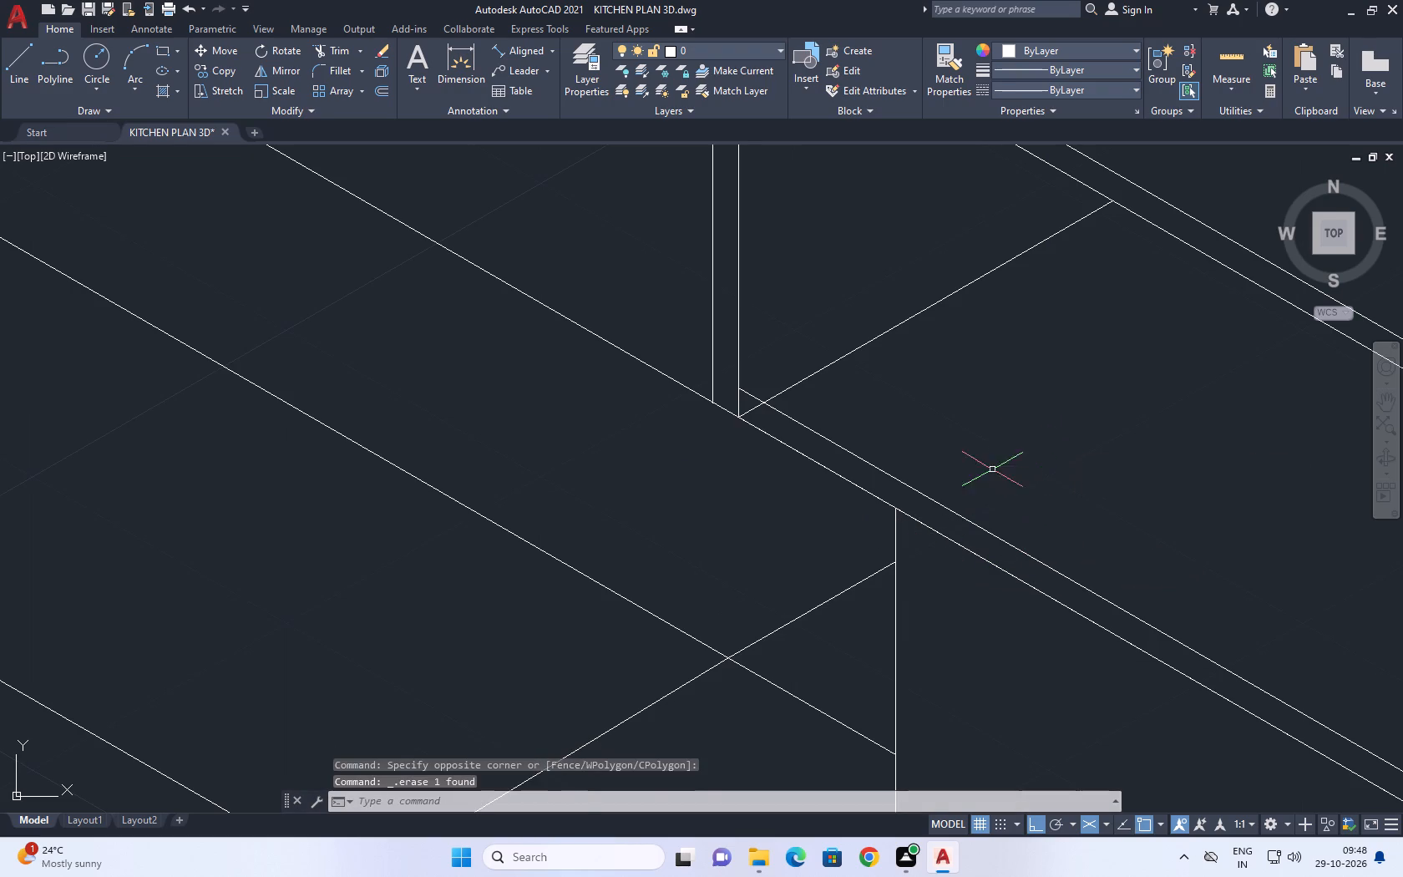
# Stretch the inner end of the countertop's end edge to the vertical line under the open shelves.
pyautogui.scroll(-3, 974, 454)
pyautogui.moveTo(858, 512); pyautogui.dragTo(884, 488, button='middle')
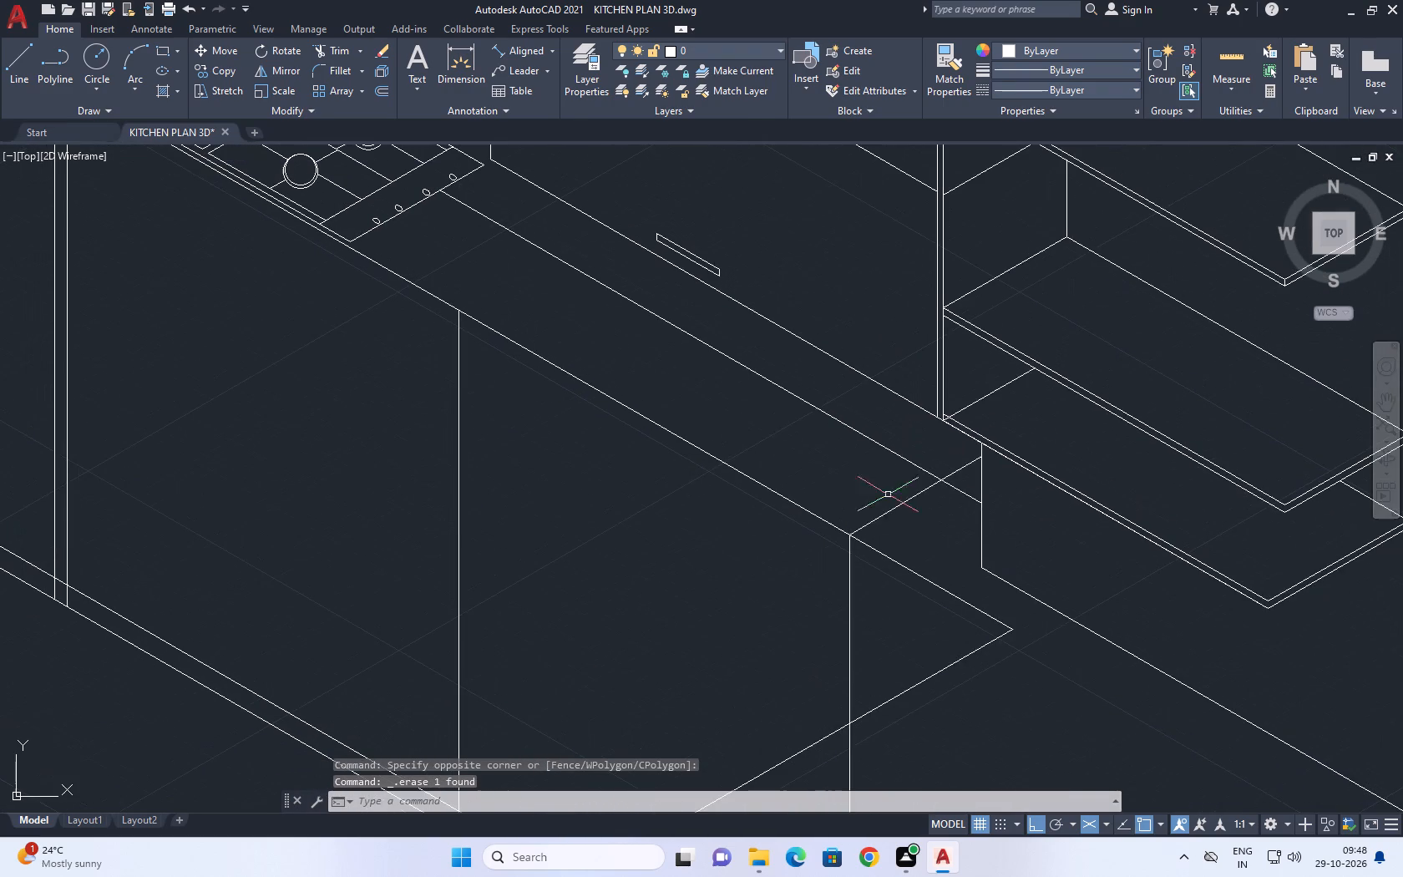
pyautogui.moveTo(898, 522); pyautogui.dragTo(865, 480)
pyautogui.click(864, 479)
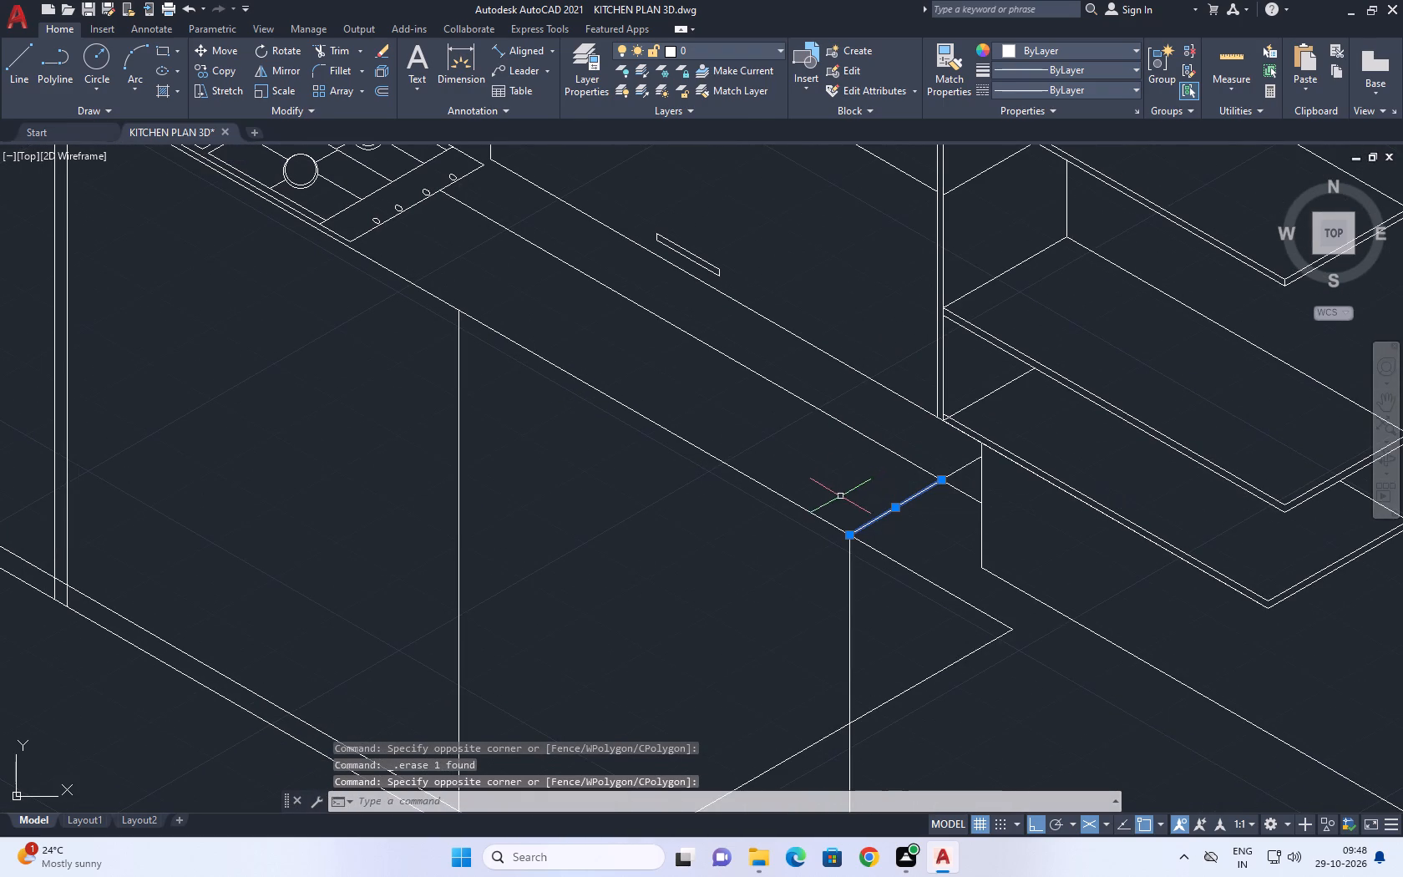
pyautogui.scroll(2, 942, 479)
pyautogui.click(936, 481)
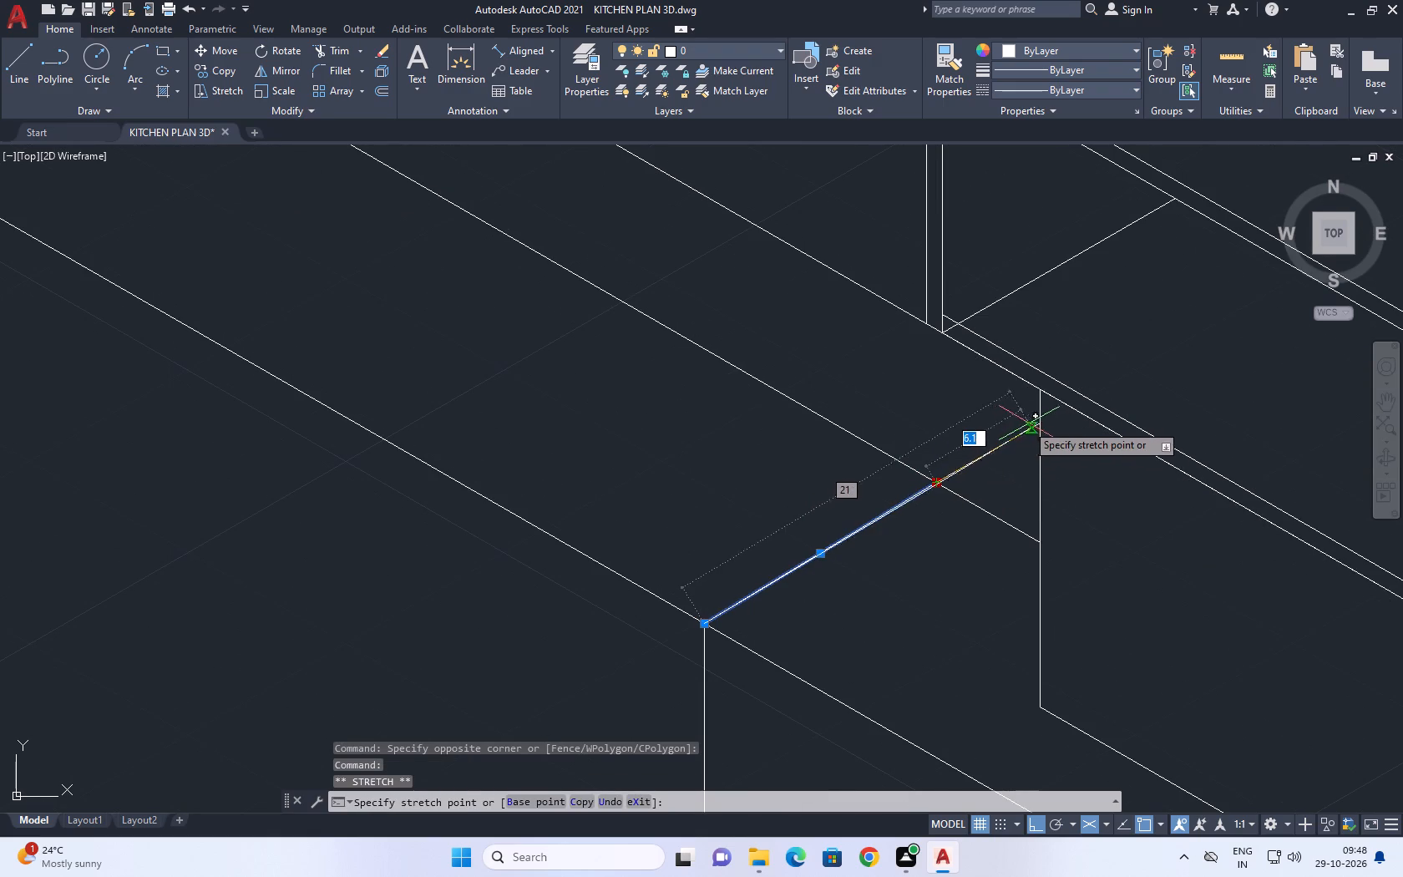
pyautogui.click(1038, 424)
pyautogui.press('Escape')
# Erase the short duplicate line lying over the stretched part of the countertop's end edge.
pyautogui.scroll(2, 937, 471)
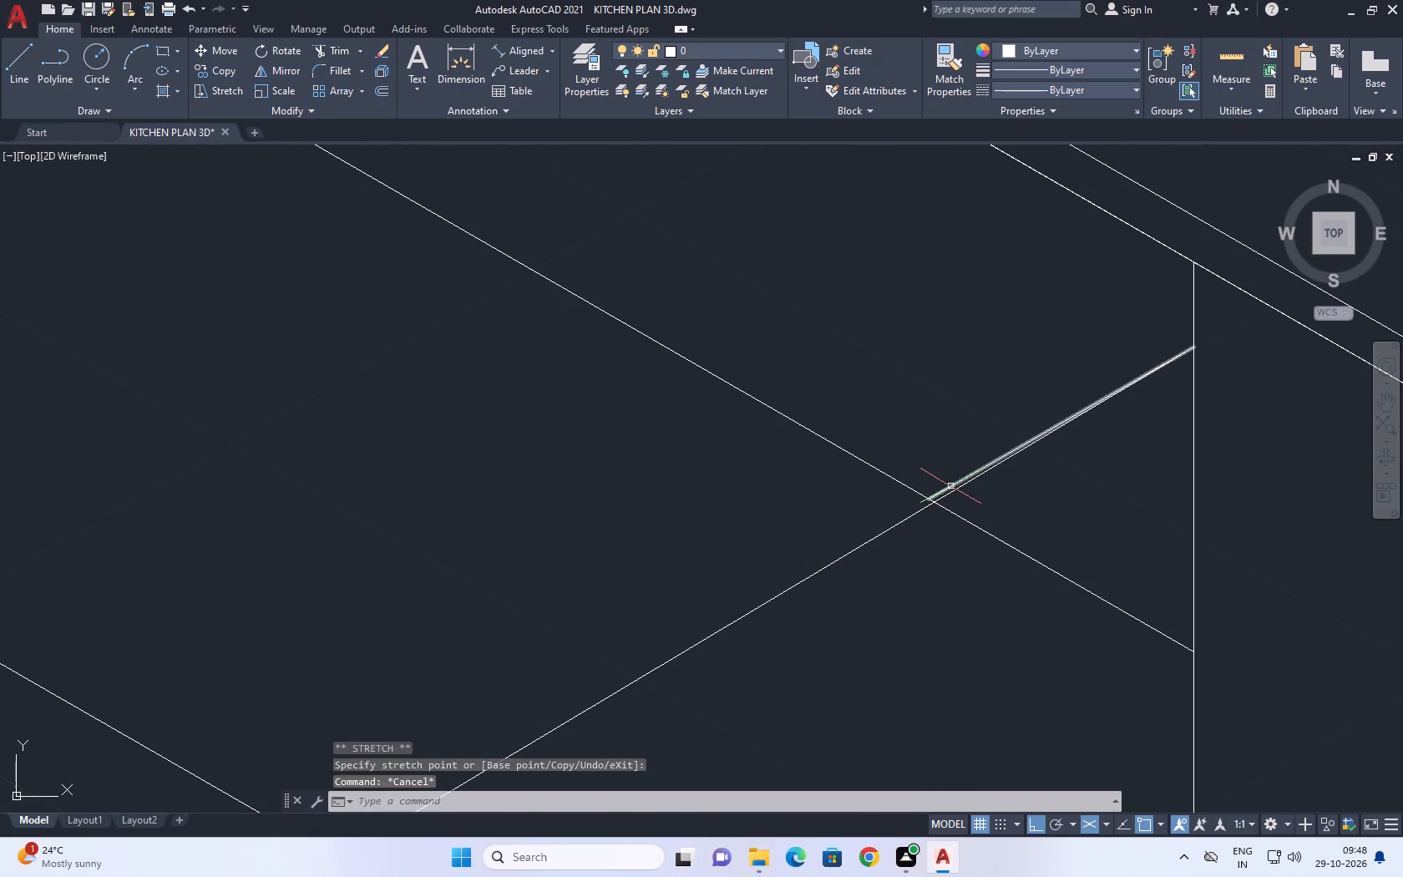
pyautogui.click(951, 487)
pyautogui.press('Delete')
# Copy the countertop's end edge 1 unit straight down on the right isoplane.
pyautogui.scroll(-2, 930, 480)
pyautogui.moveTo(847, 594); pyautogui.dragTo(817, 579)
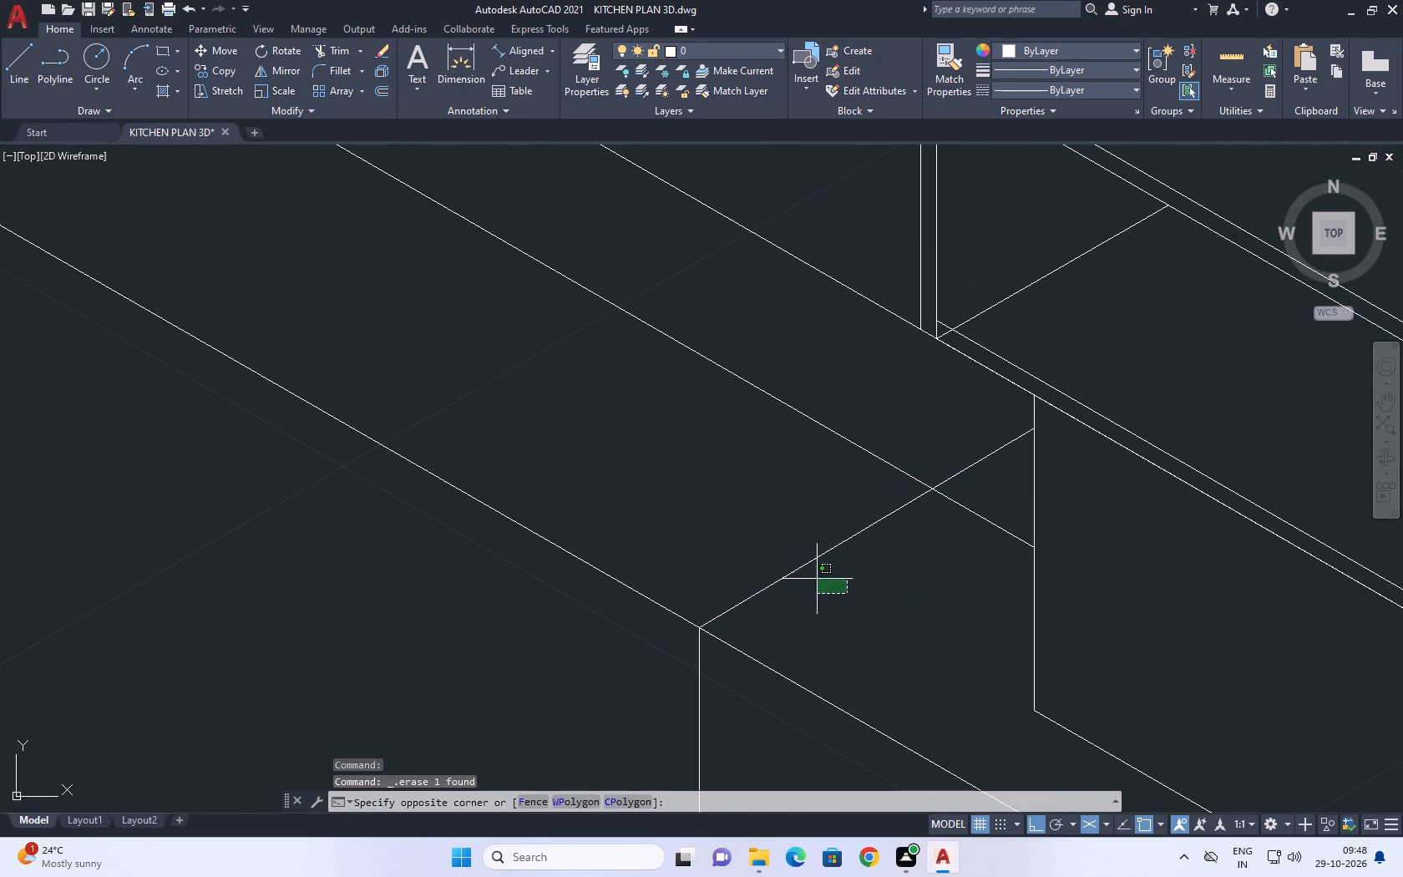
pyautogui.click(759, 523)
pyautogui.press('c')
pyautogui.press('o')
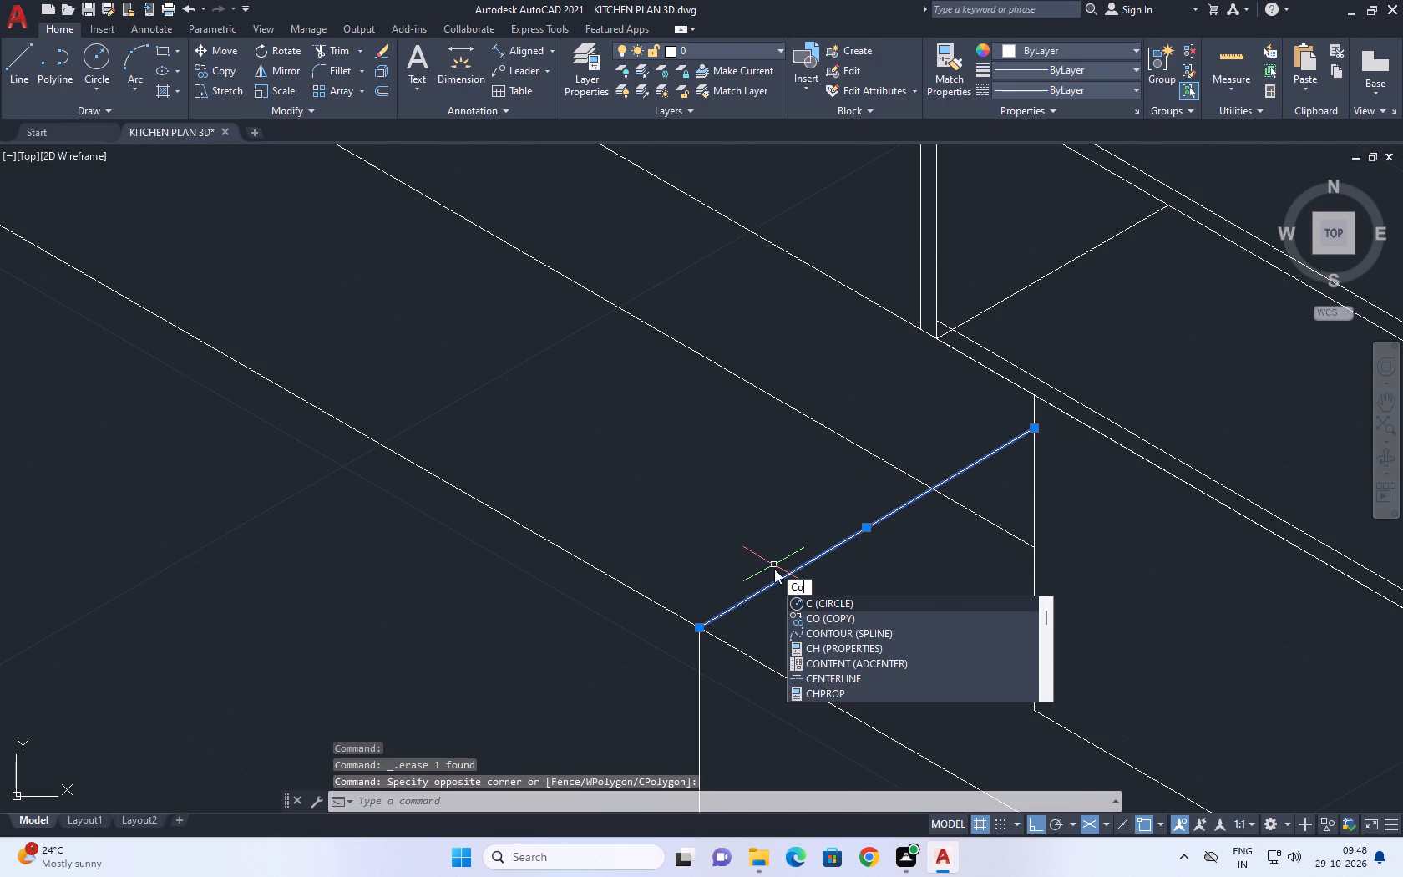
pyautogui.press('space')
pyautogui.click(815, 592)
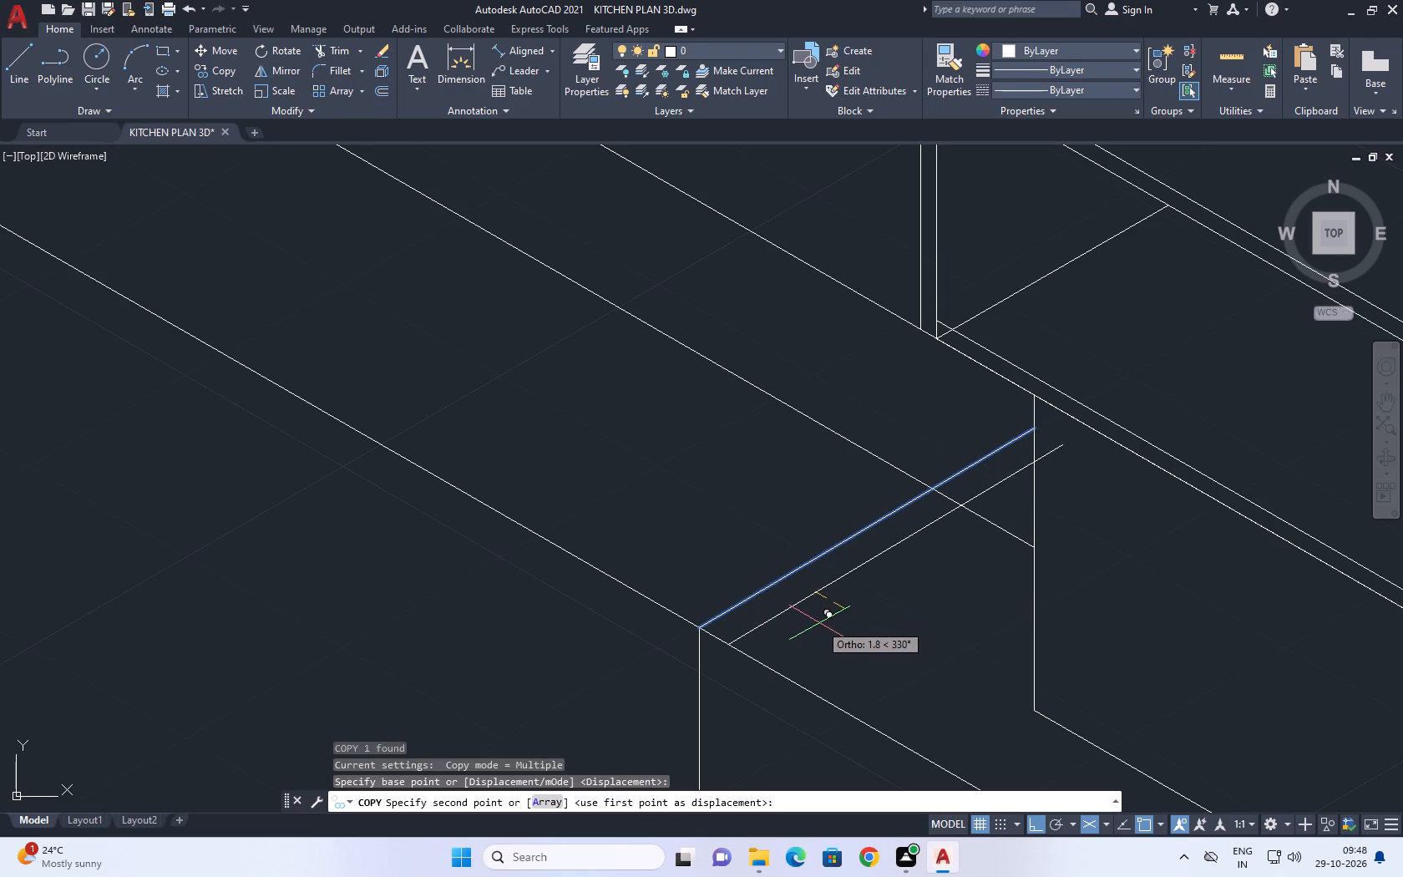
pyautogui.press('F5')
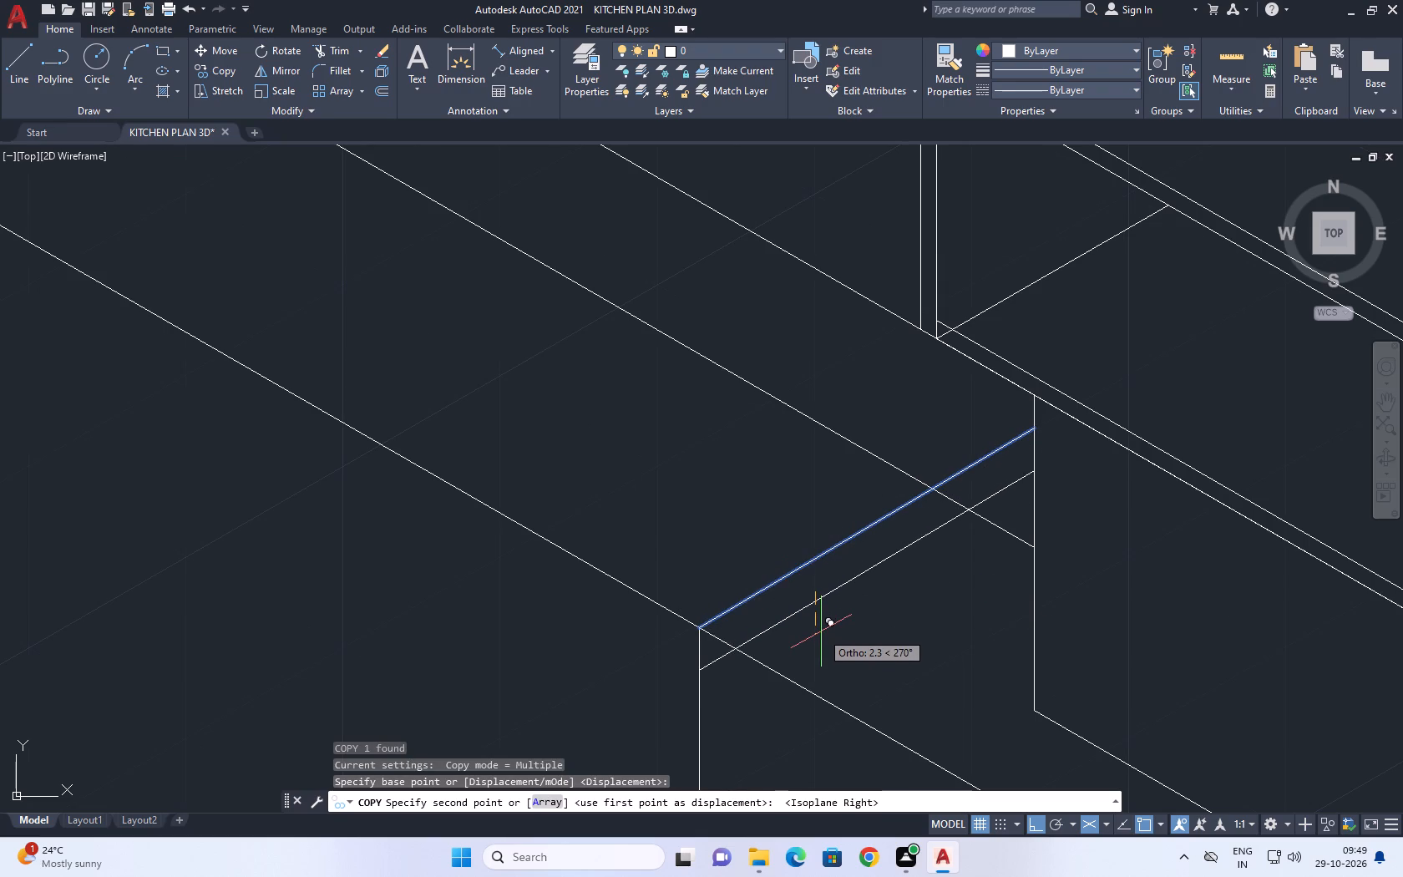
pyautogui.press('1')
pyautogui.press('Return')
pyautogui.press('Escape')
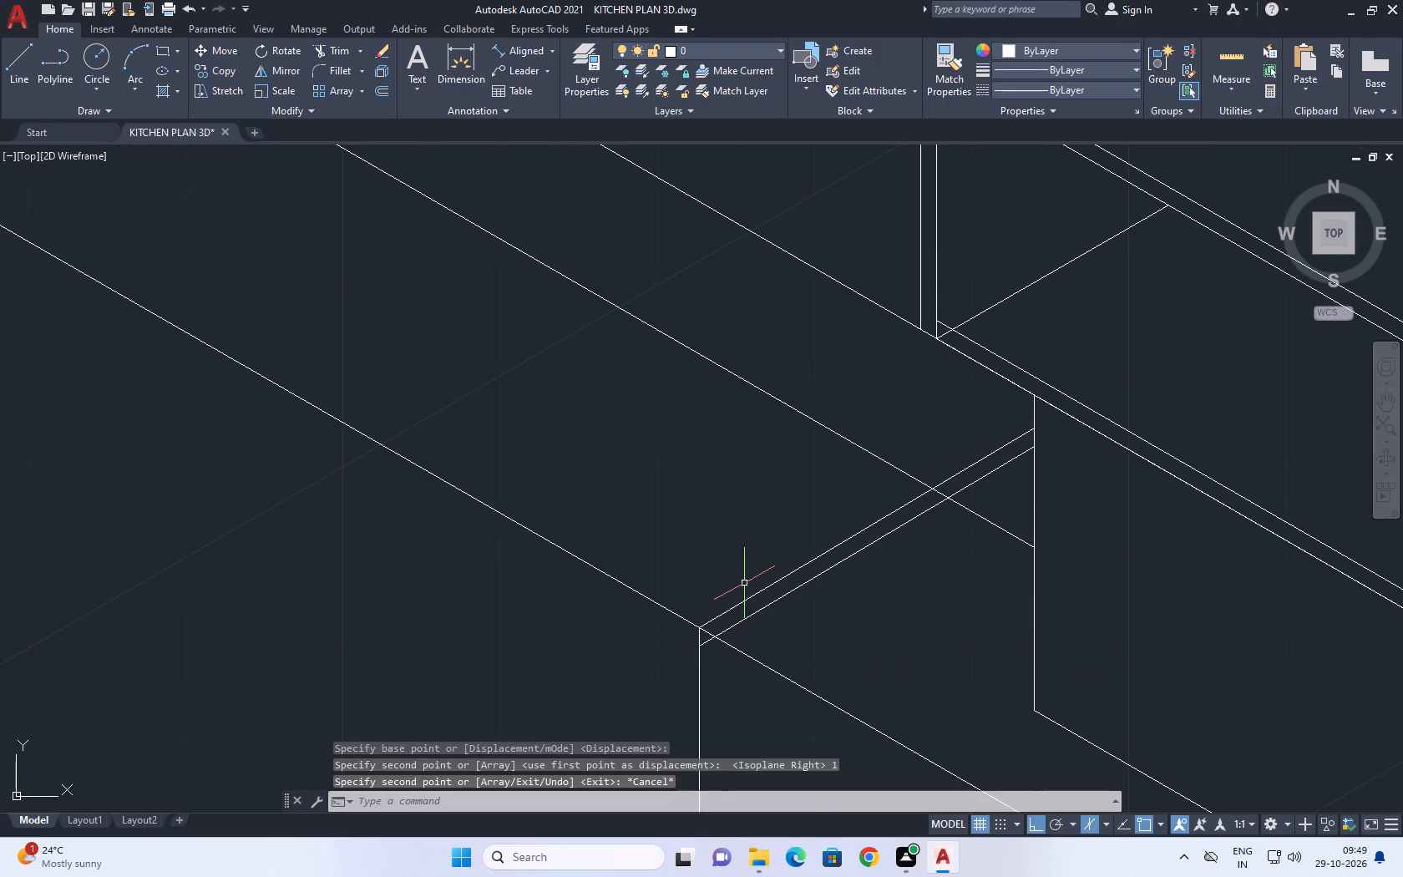
# Copy the vertical line at the cabinet run's front end corner 1 unit inward at 30°, along the end panel.
pyautogui.moveTo(734, 577); pyautogui.dragTo(746, 323, button='middle')
pyautogui.scroll(-2, 722, 451)
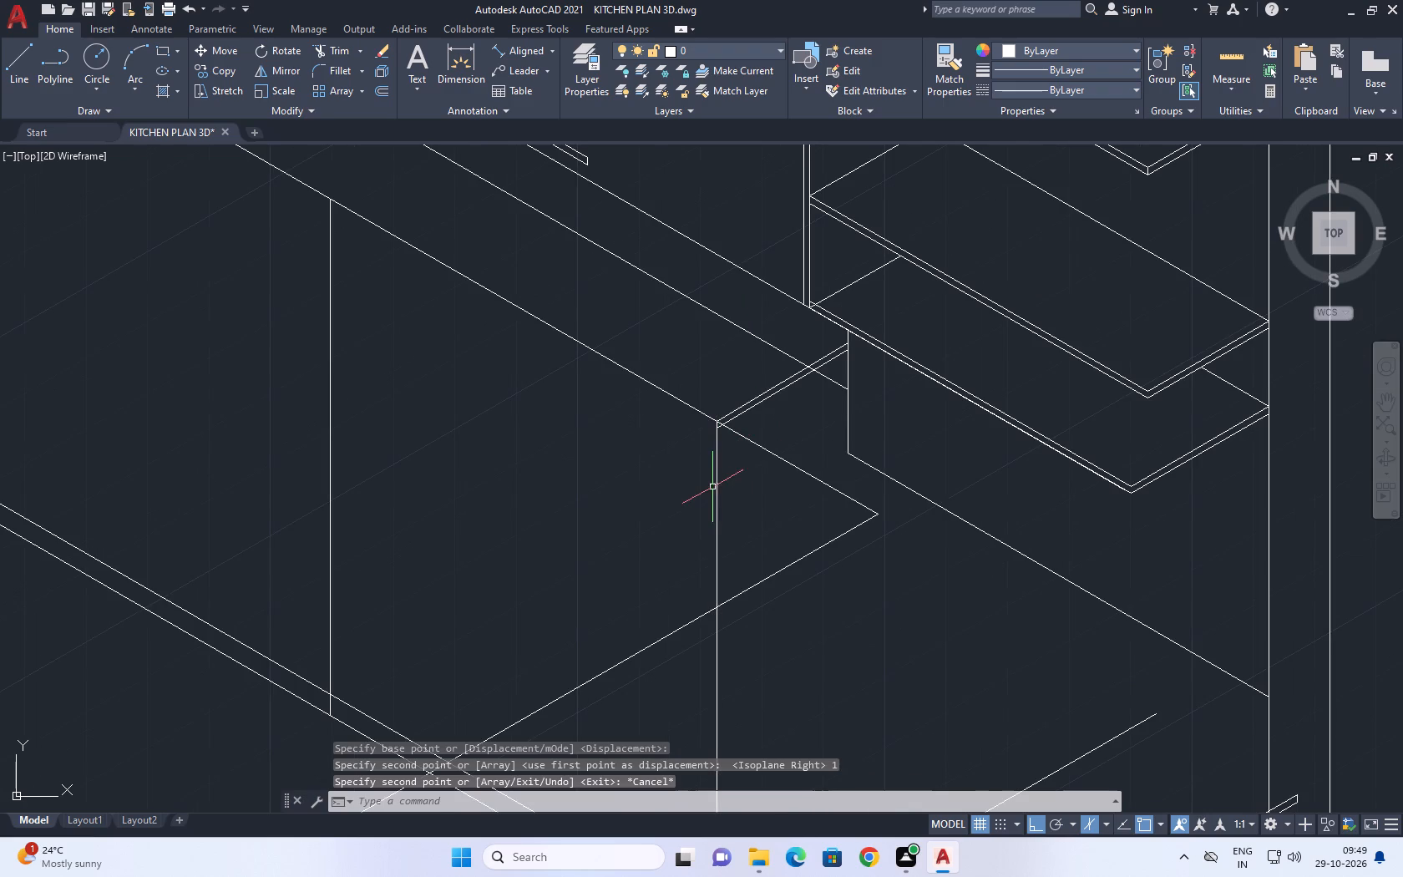
pyautogui.click(712, 487)
pyautogui.click(722, 475)
pyautogui.moveTo(722, 485); pyautogui.dragTo(686, 459)
pyautogui.click(684, 462)
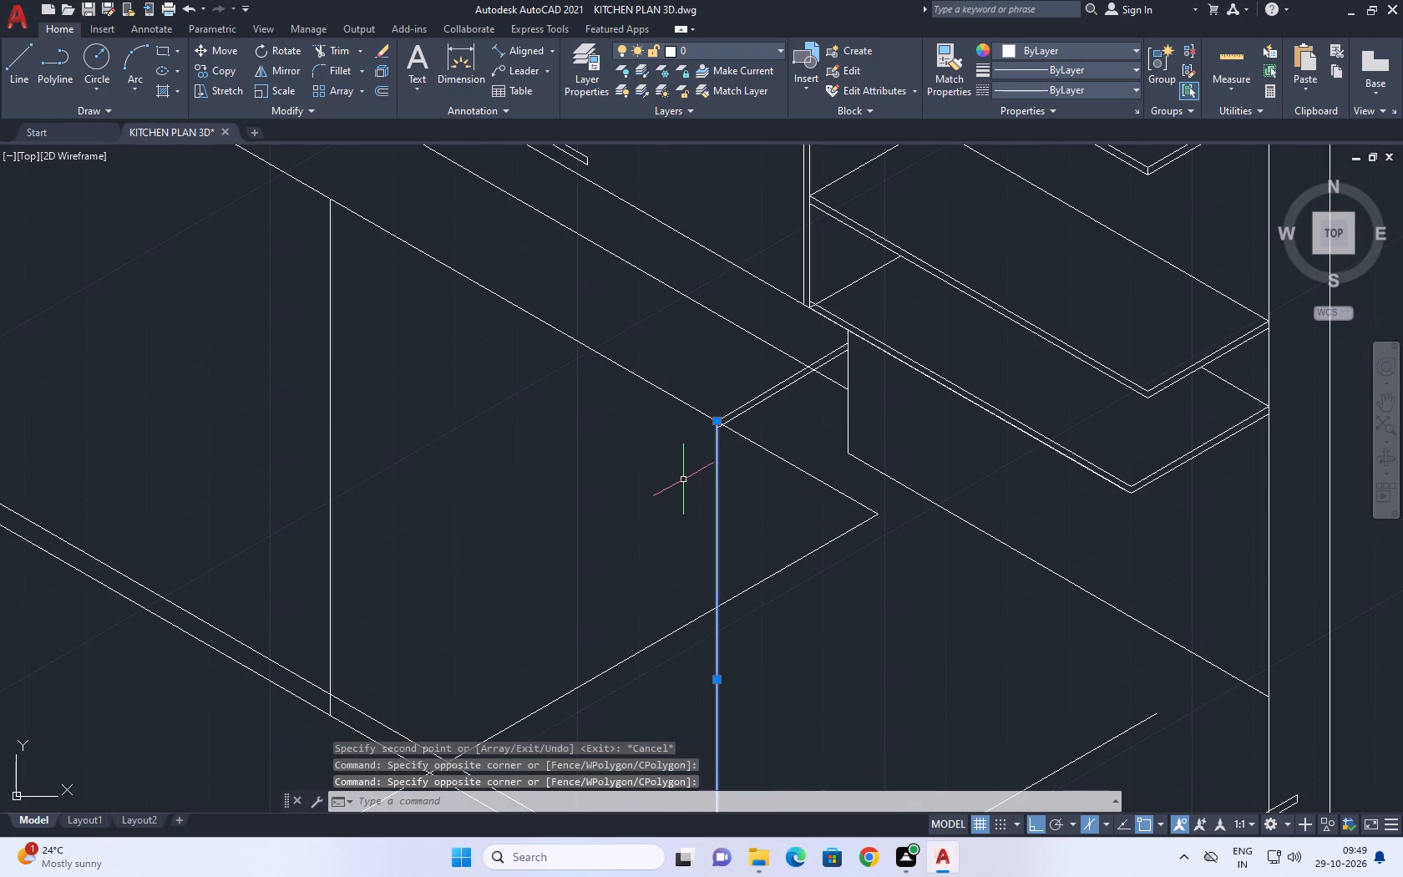
pyautogui.write('co')
pyautogui.press('space')
pyautogui.click(713, 504)
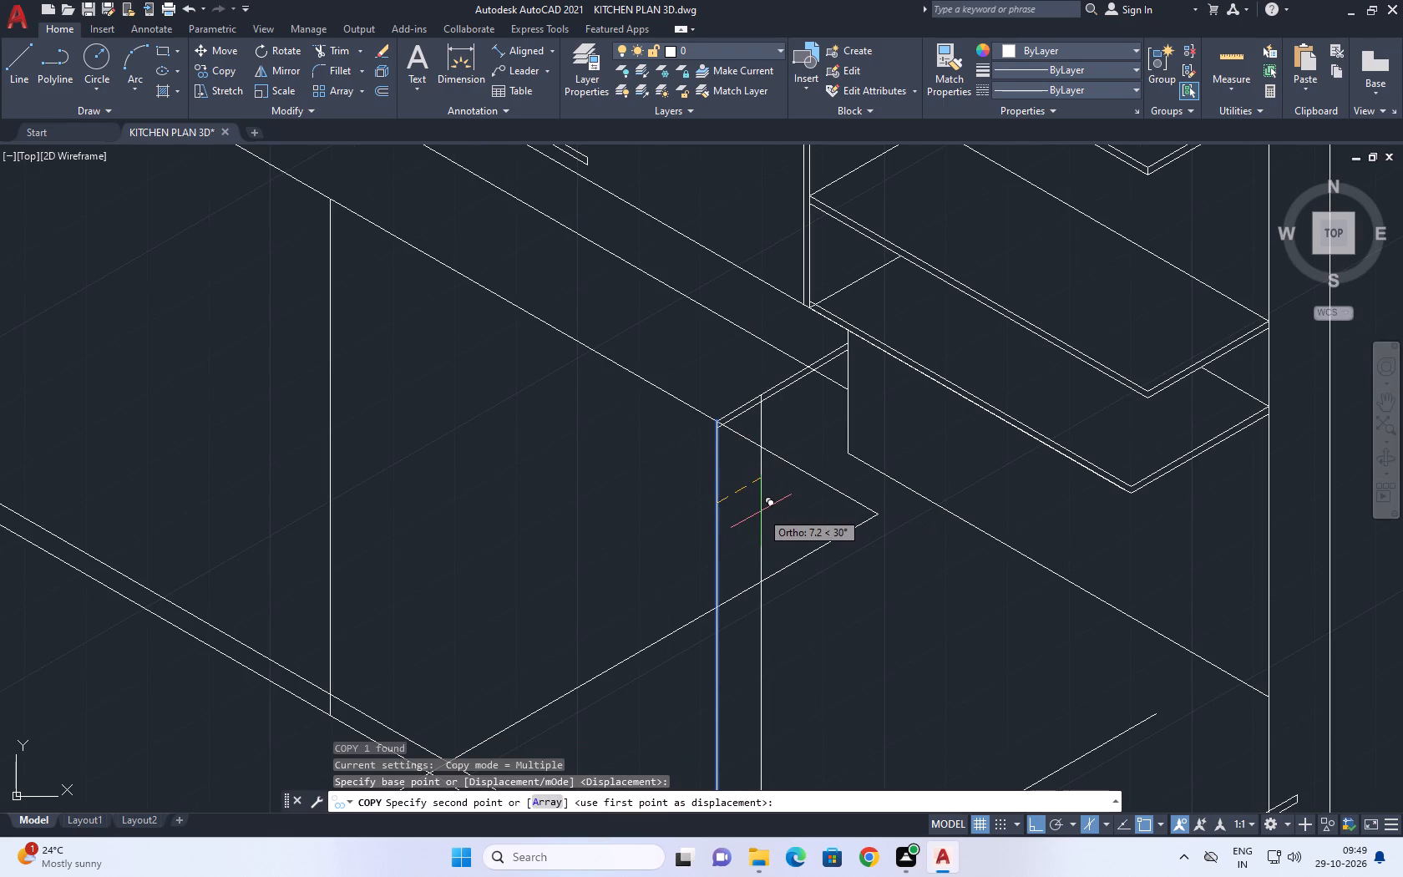
pyautogui.press('1')
pyautogui.press('Return')
pyautogui.scroll(1, 704, 439)
pyautogui.press('Escape')
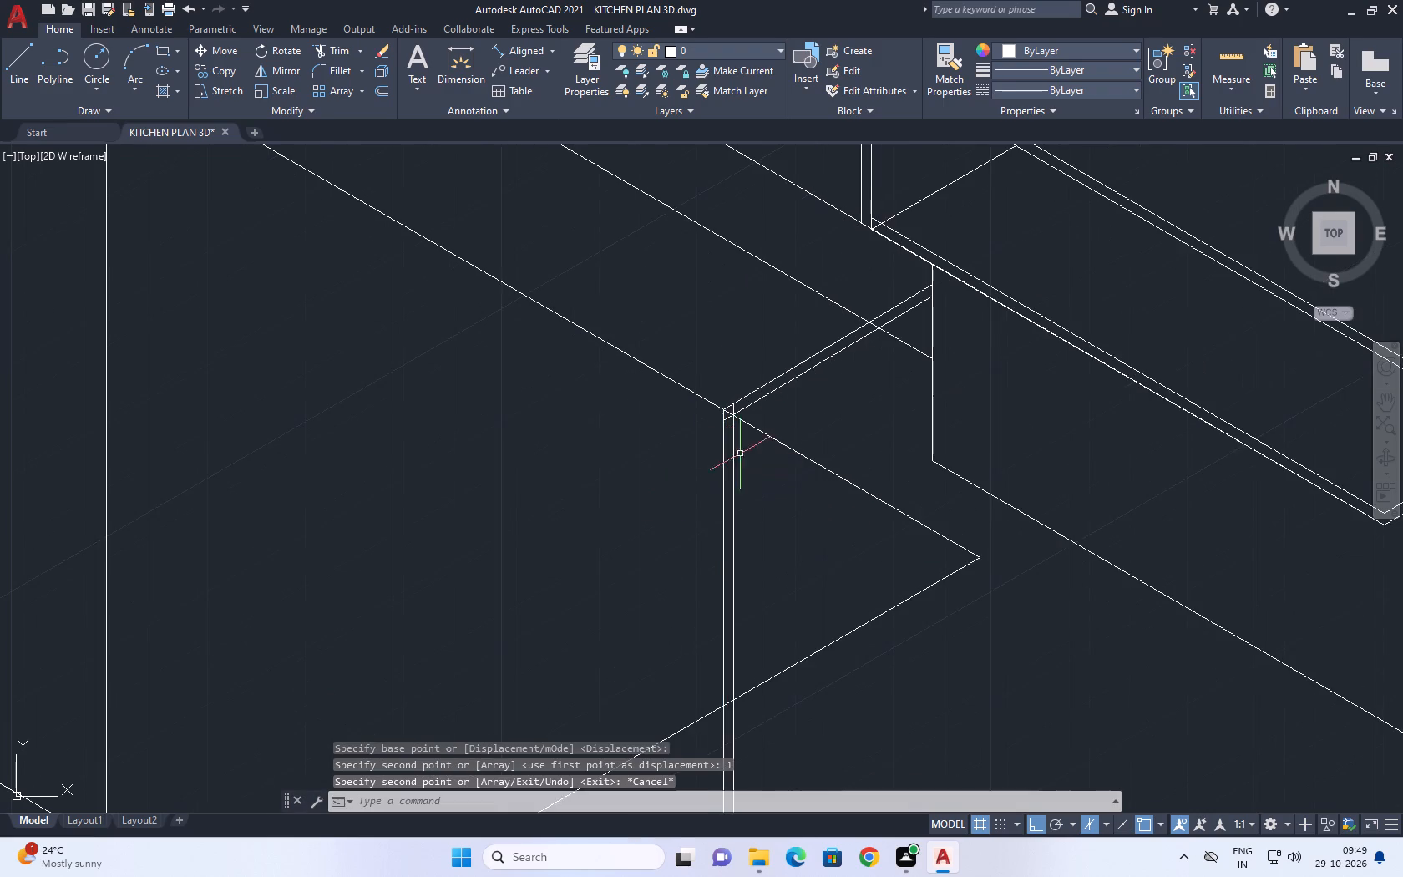
# Trim the overshoots of the two copied lines where they cross at the end panel's upper front corner.
pyautogui.scroll(2, 752, 444)
pyautogui.moveTo(676, 410); pyautogui.dragTo(676, 509, button='middle')
pyautogui.press('t')
pyautogui.press('r')
pyautogui.press('space')
pyautogui.click(696, 486)
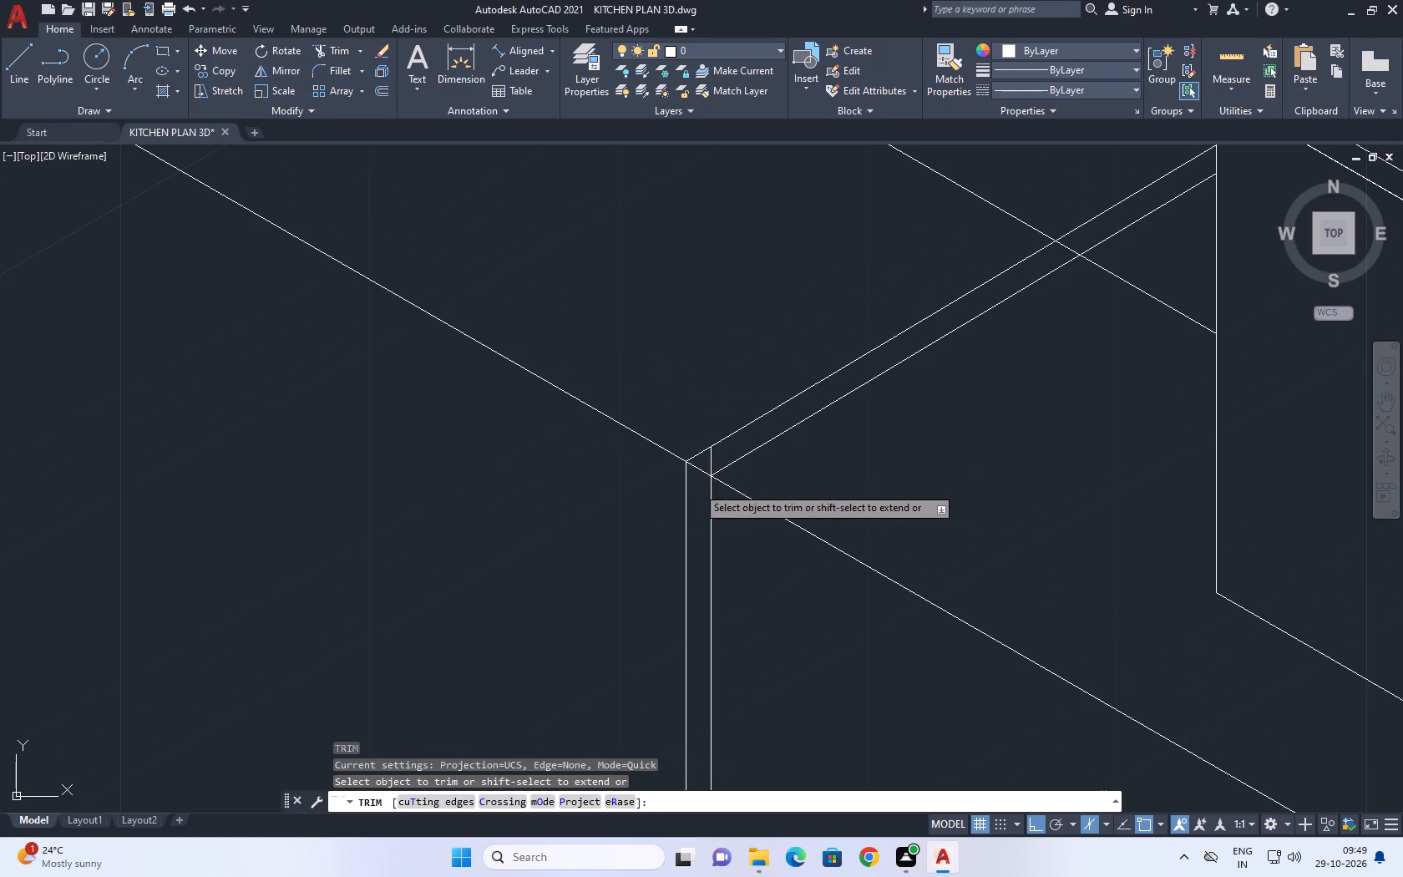
pyautogui.click(709, 460)
pyautogui.press('Escape')
pyautogui.scroll(-3, 755, 474)
pyautogui.moveTo(803, 493); pyautogui.dragTo(807, 495, button='middle')
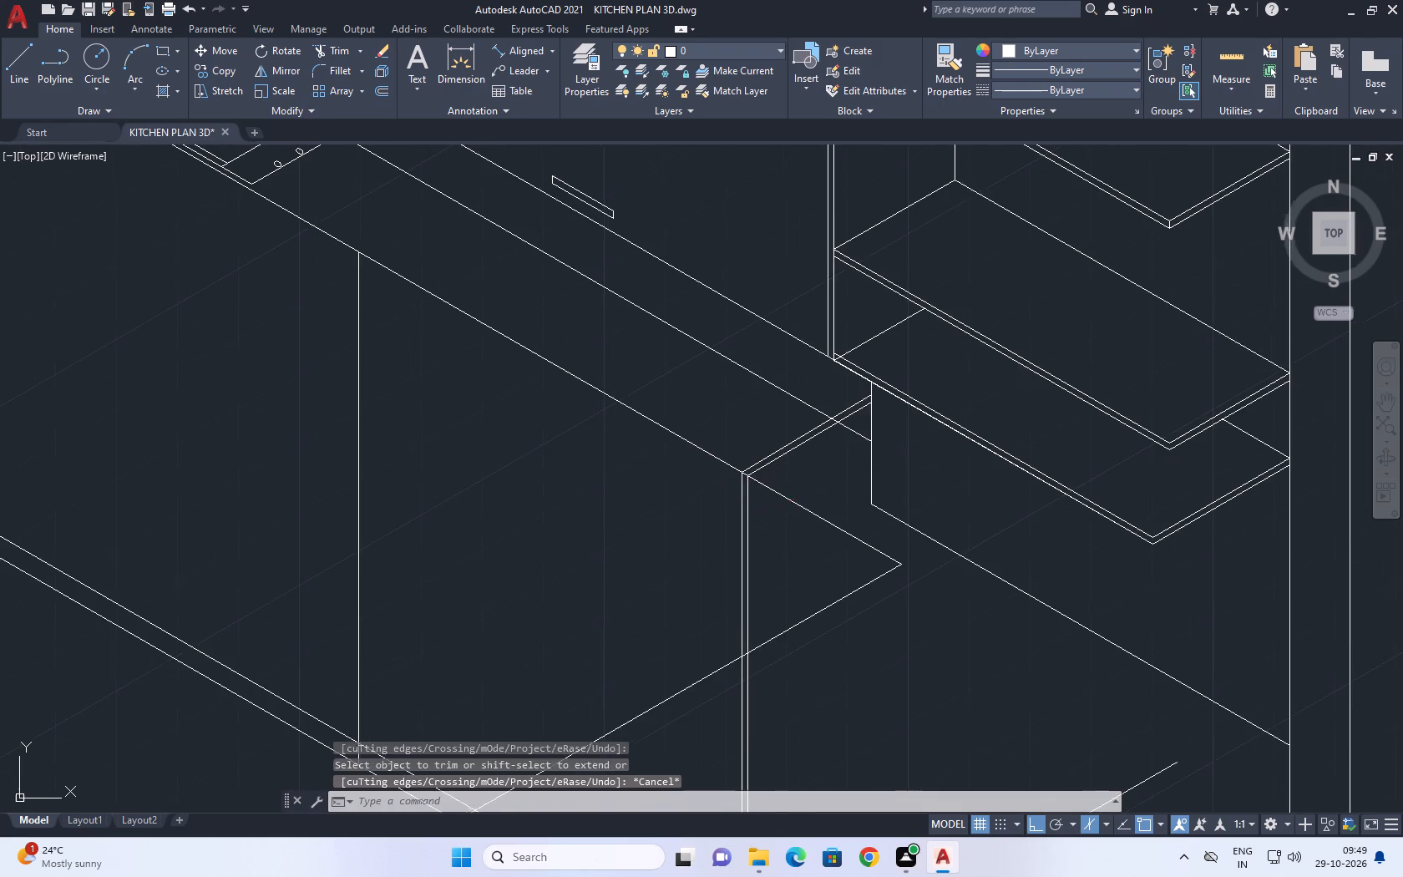
pyautogui.moveTo(807, 495); pyautogui.dragTo(867, 550, button='middle')
pyautogui.middleClick(867, 550)
pyautogui.scroll(-2, 867, 550)
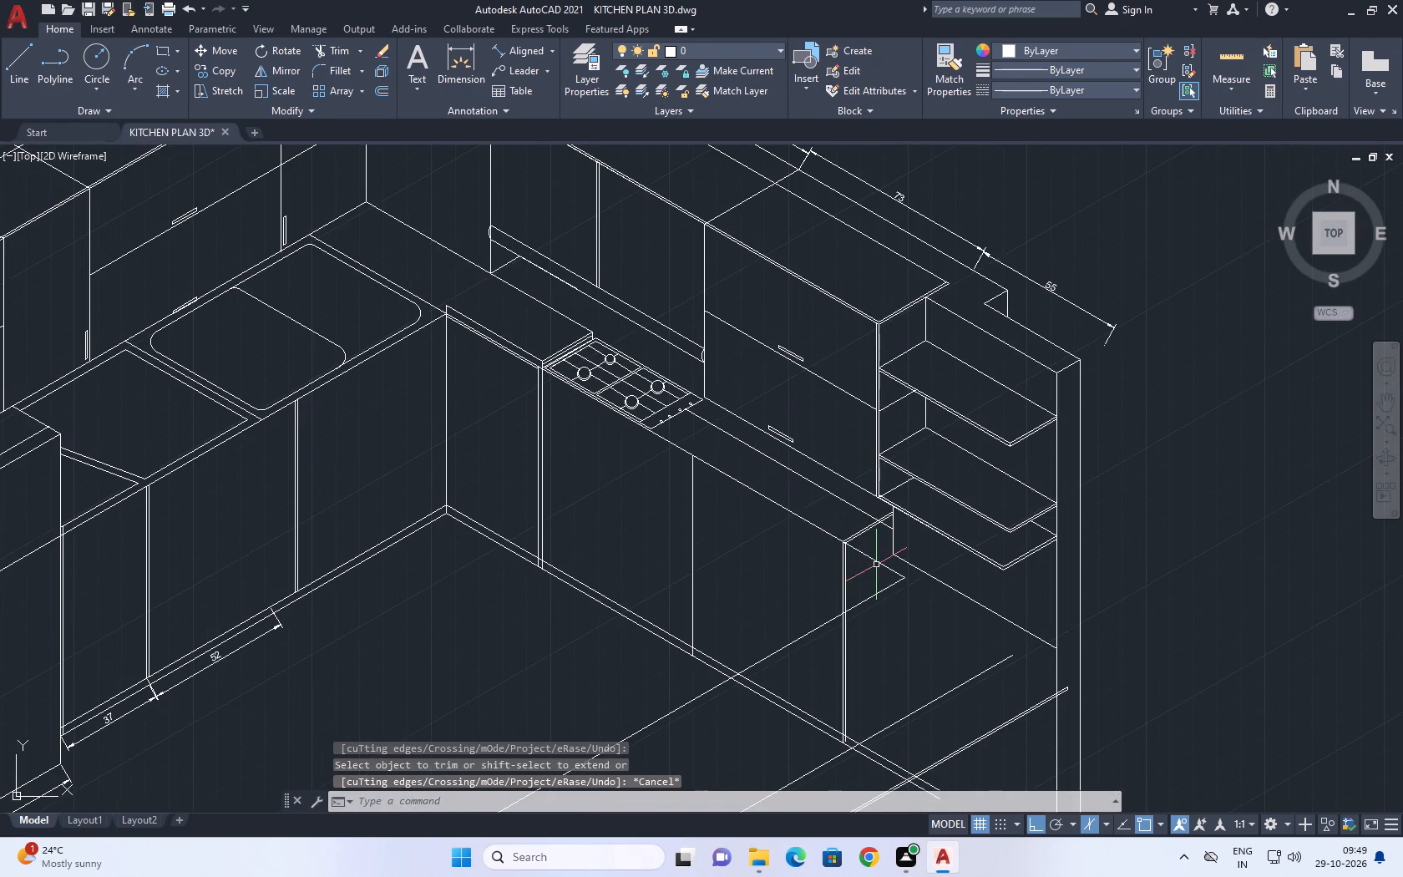
# Draw a 30° line across the countertop from the top of the base cabinet divider beyond the hob, running past the back edge.
pyautogui.moveTo(879, 567); pyautogui.dragTo(910, 540, button='middle')
pyautogui.moveTo(854, 520); pyautogui.dragTo(987, 480, button='middle')
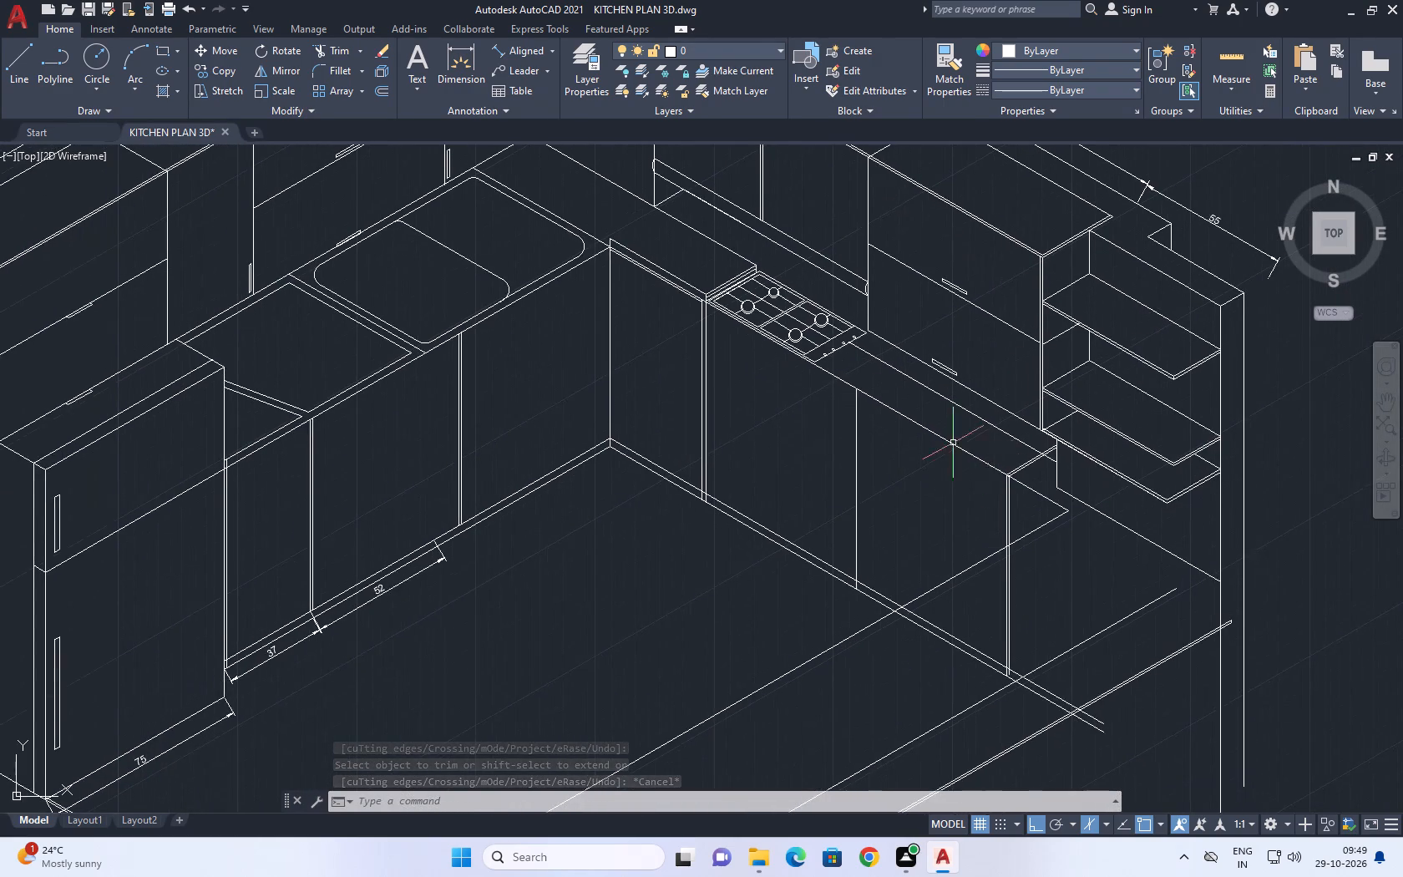
pyautogui.moveTo(842, 403); pyautogui.dragTo(903, 560, button='middle')
pyautogui.press('l')
pyautogui.press('space')
pyautogui.scroll(1, 906, 539)
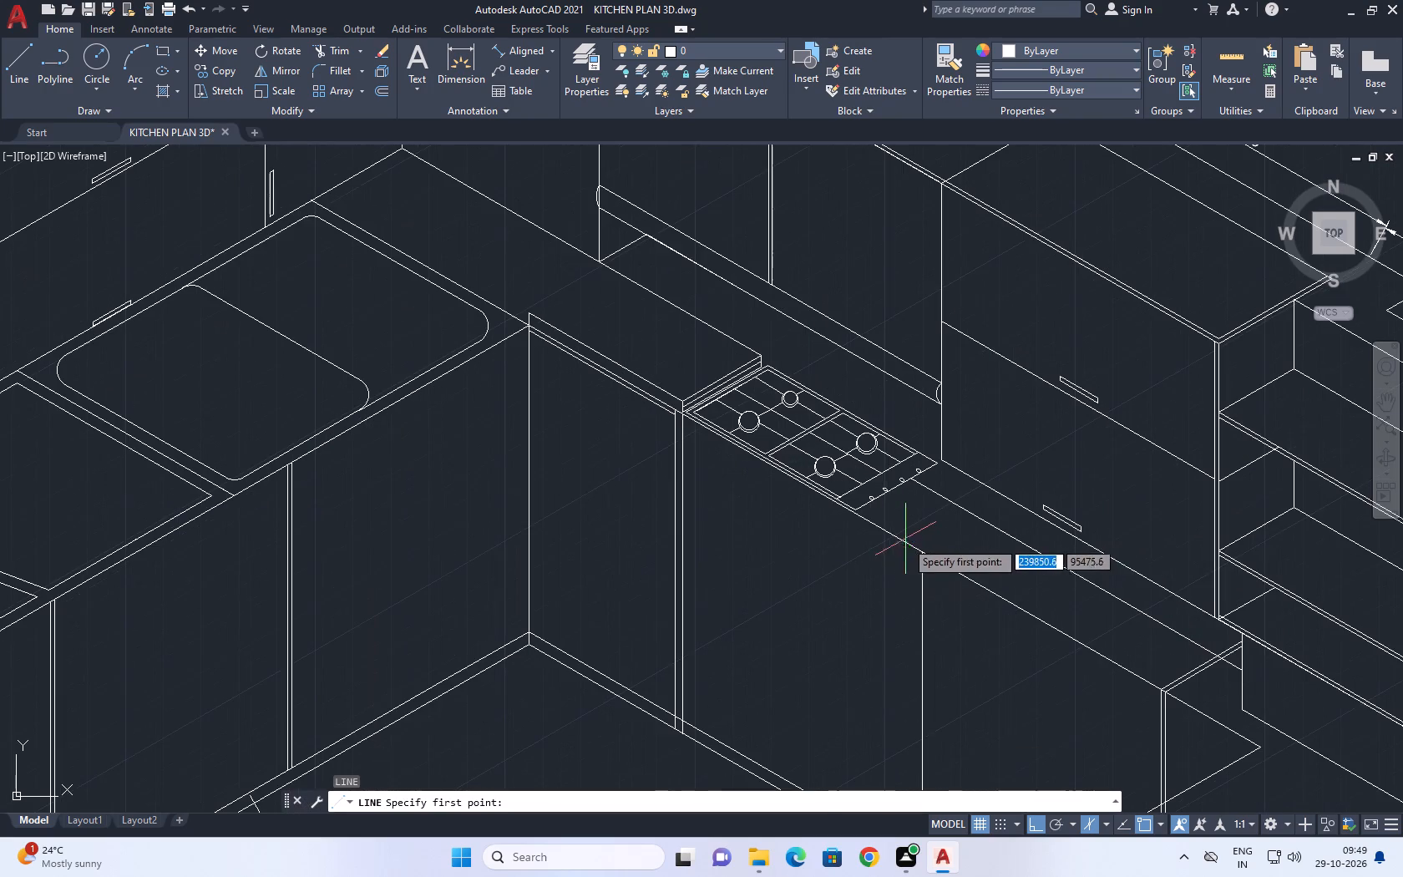
pyautogui.click(924, 553)
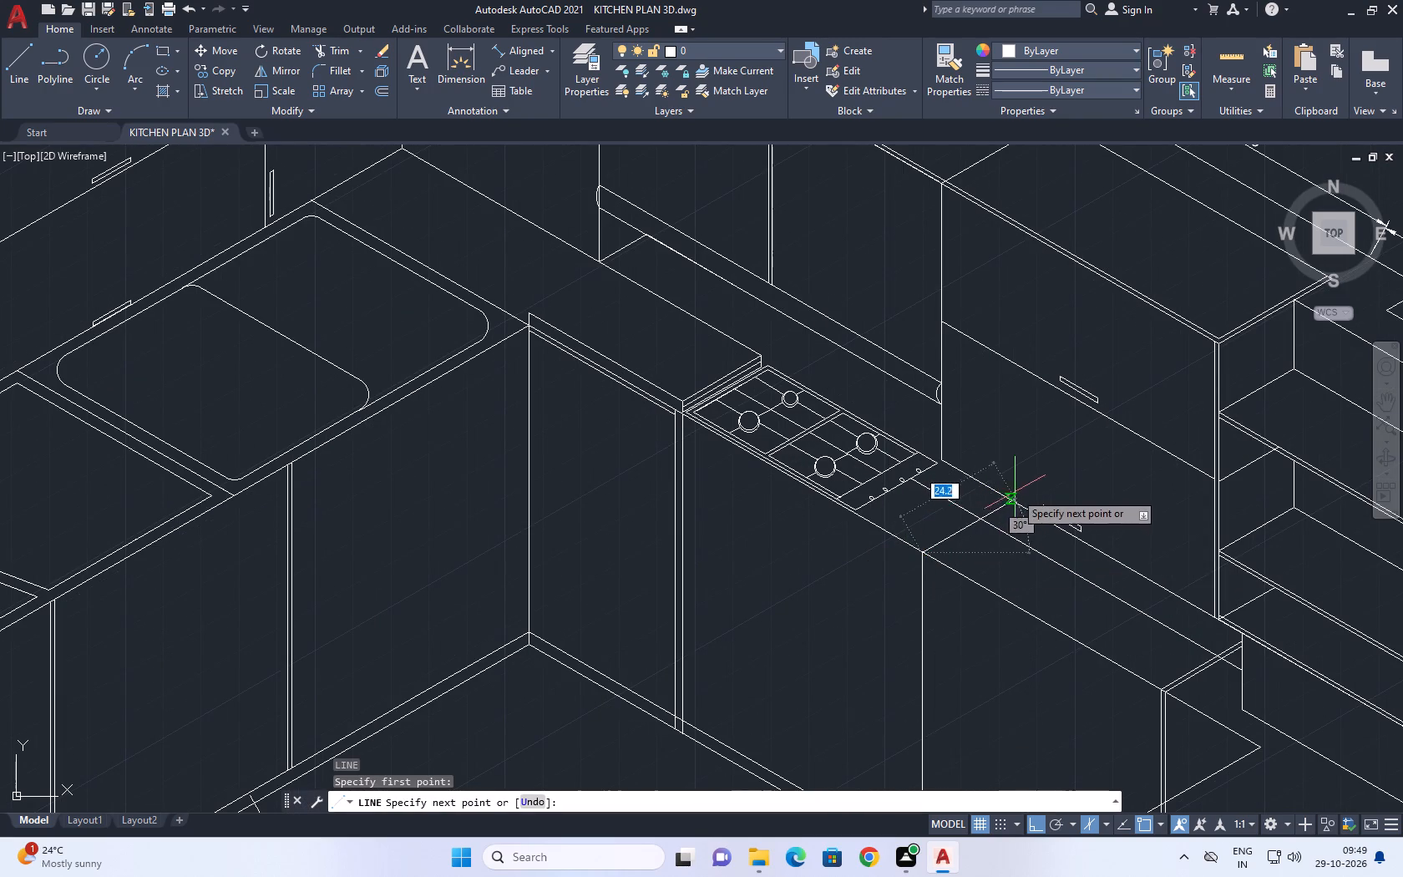
pyautogui.click(1028, 486)
pyautogui.press('Escape')
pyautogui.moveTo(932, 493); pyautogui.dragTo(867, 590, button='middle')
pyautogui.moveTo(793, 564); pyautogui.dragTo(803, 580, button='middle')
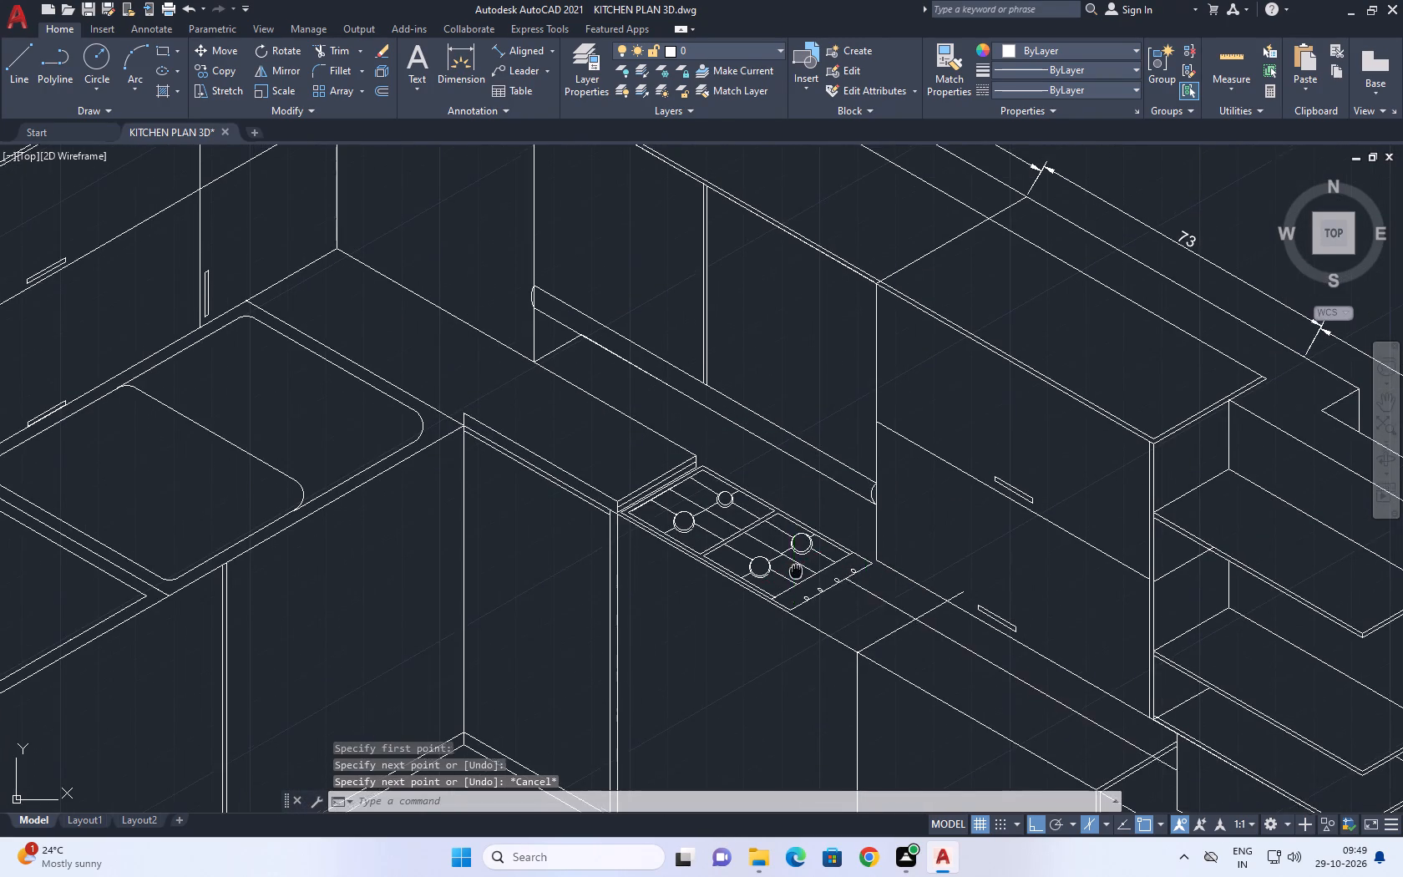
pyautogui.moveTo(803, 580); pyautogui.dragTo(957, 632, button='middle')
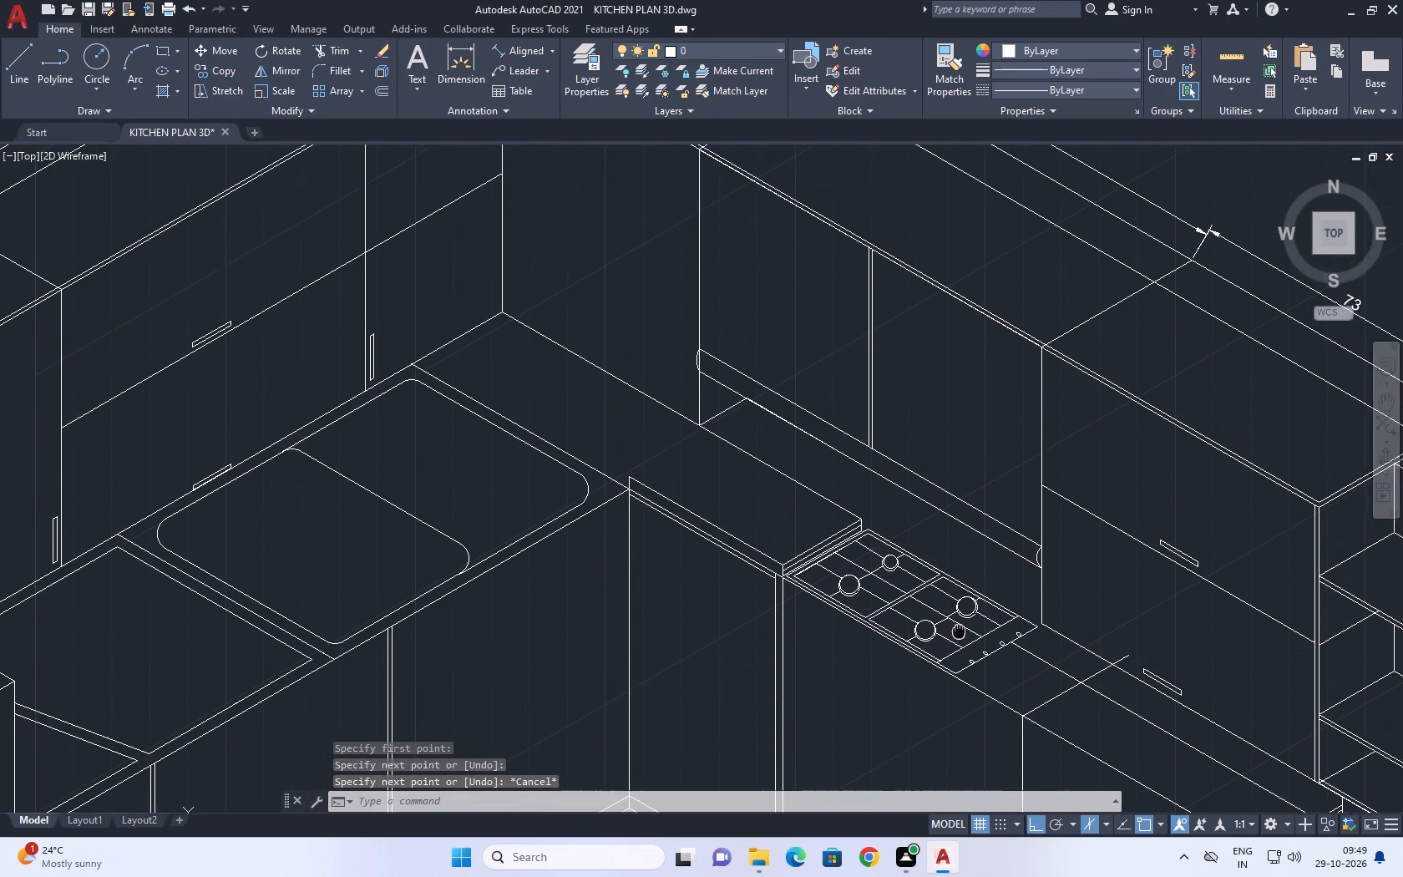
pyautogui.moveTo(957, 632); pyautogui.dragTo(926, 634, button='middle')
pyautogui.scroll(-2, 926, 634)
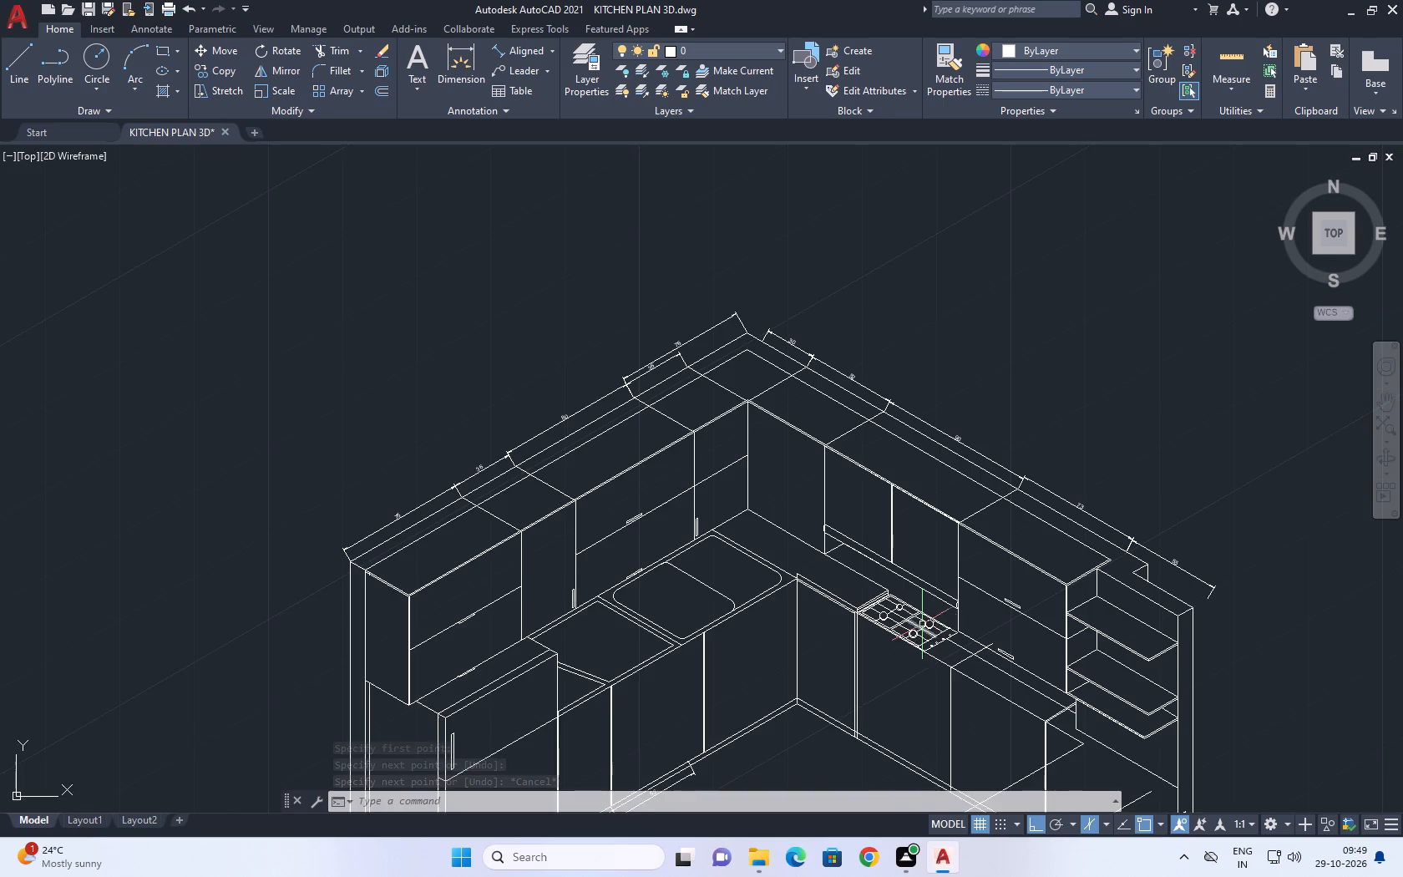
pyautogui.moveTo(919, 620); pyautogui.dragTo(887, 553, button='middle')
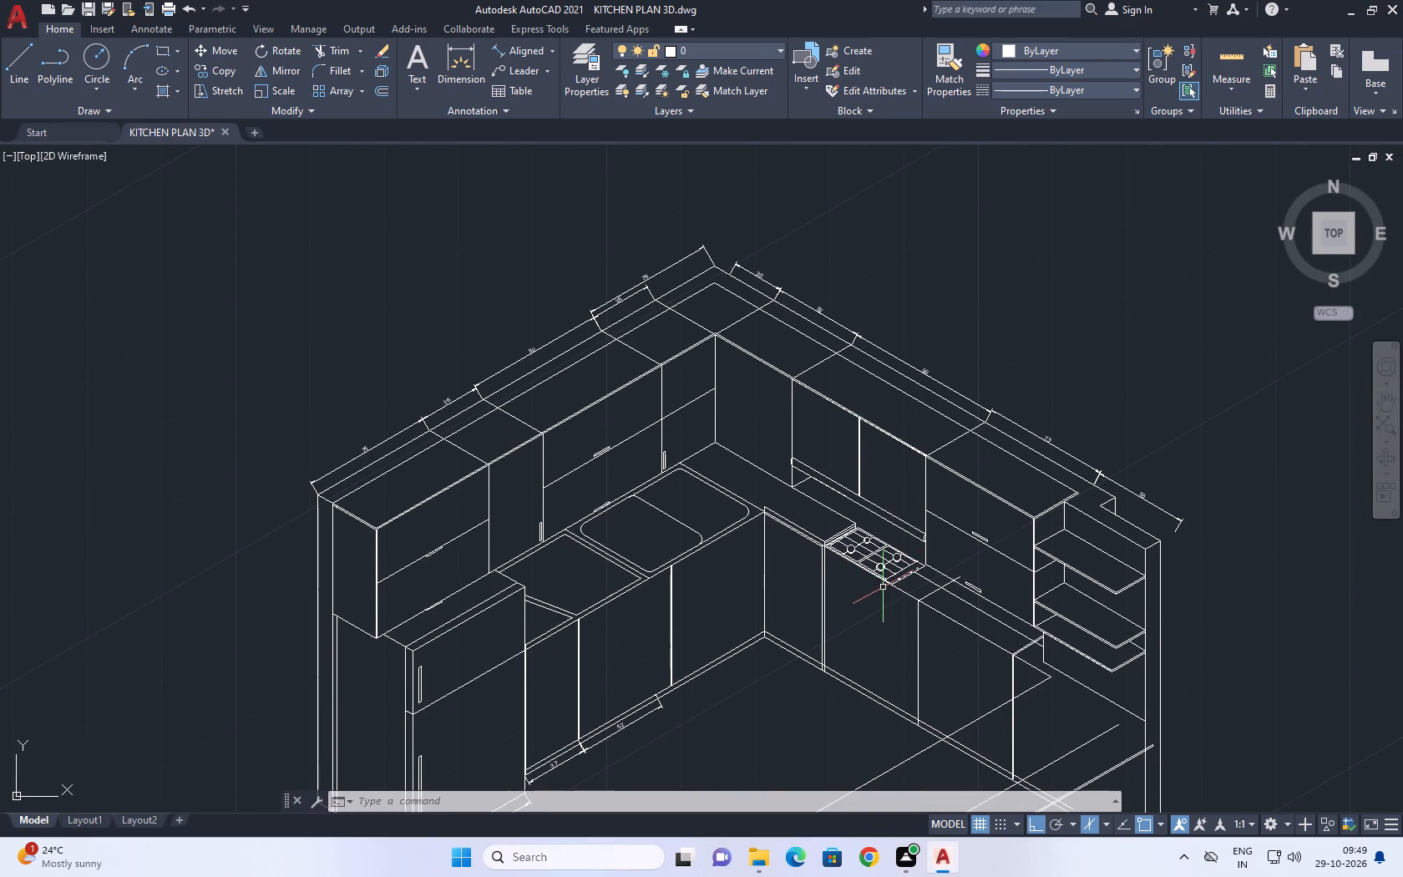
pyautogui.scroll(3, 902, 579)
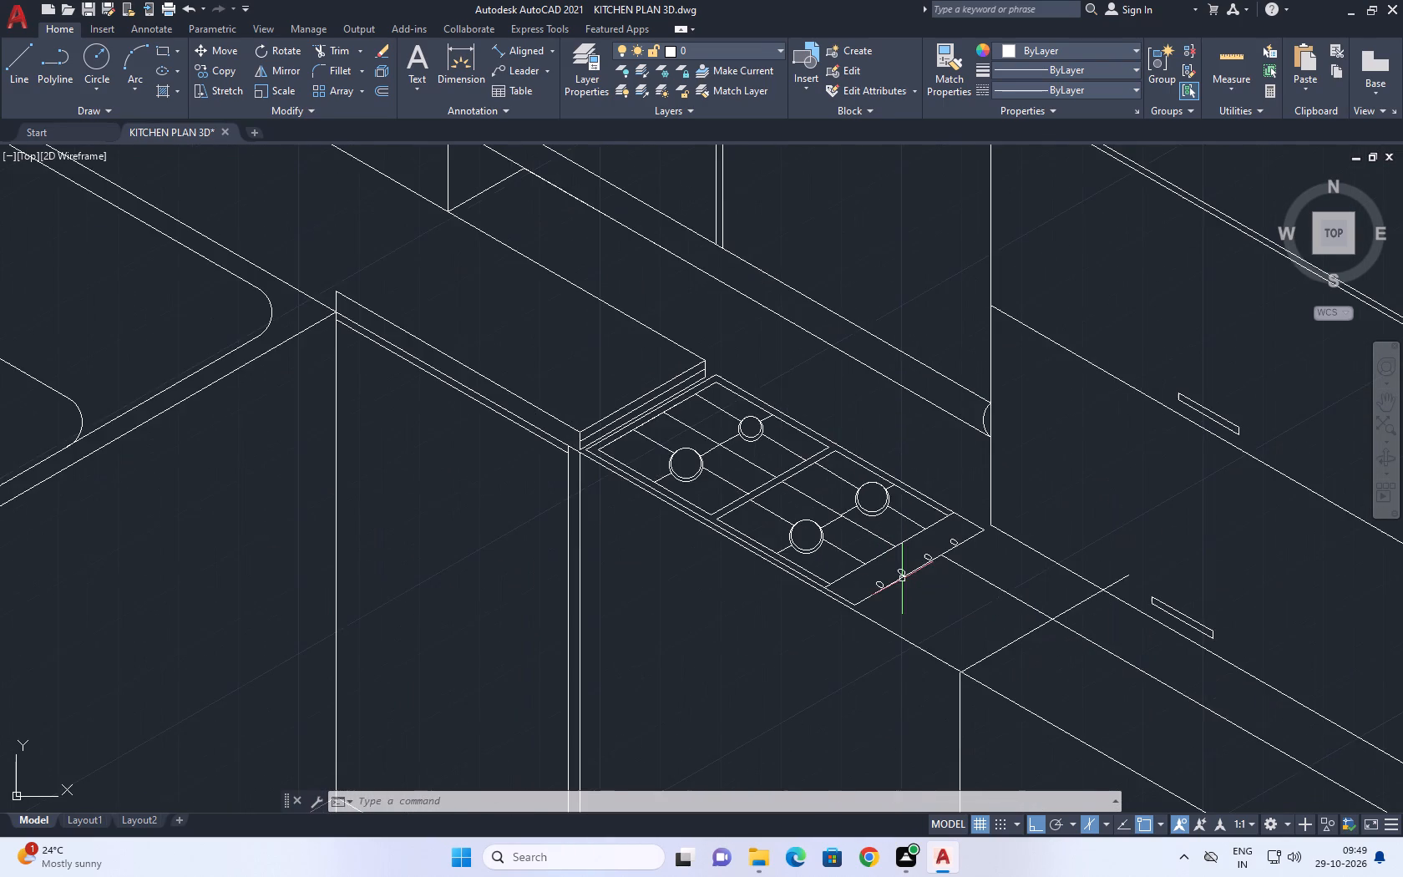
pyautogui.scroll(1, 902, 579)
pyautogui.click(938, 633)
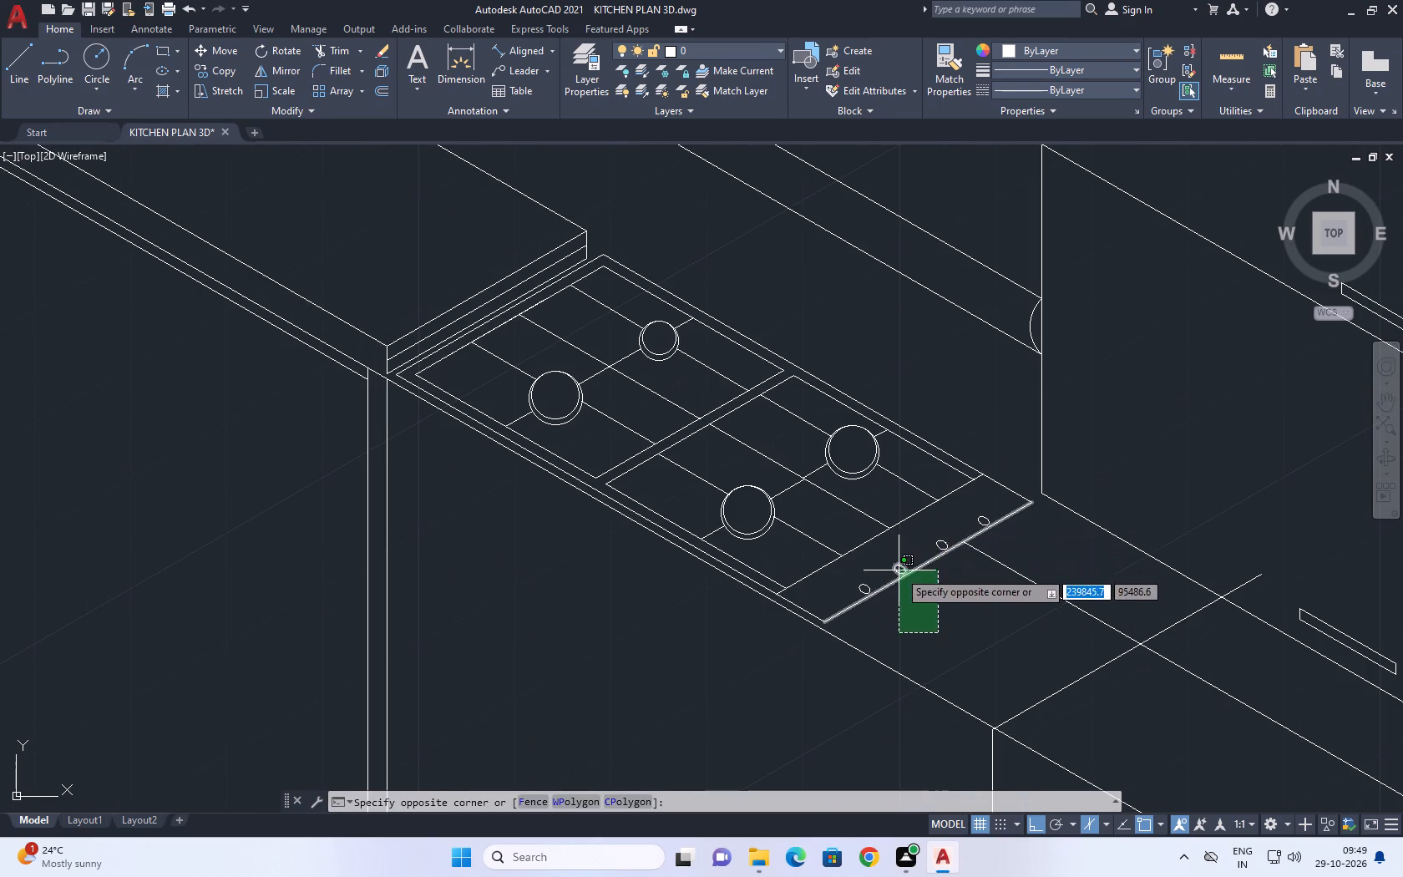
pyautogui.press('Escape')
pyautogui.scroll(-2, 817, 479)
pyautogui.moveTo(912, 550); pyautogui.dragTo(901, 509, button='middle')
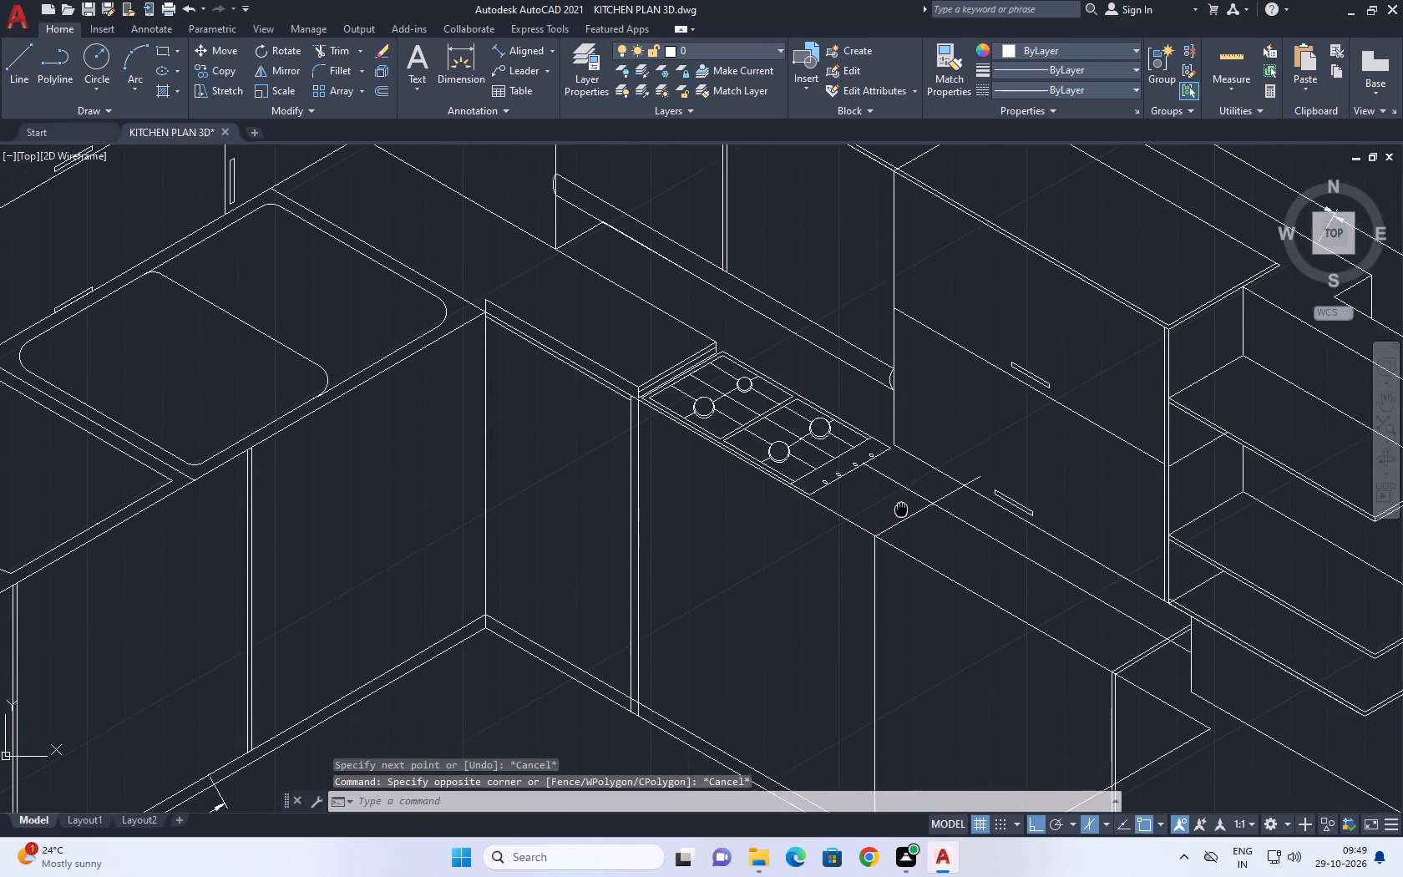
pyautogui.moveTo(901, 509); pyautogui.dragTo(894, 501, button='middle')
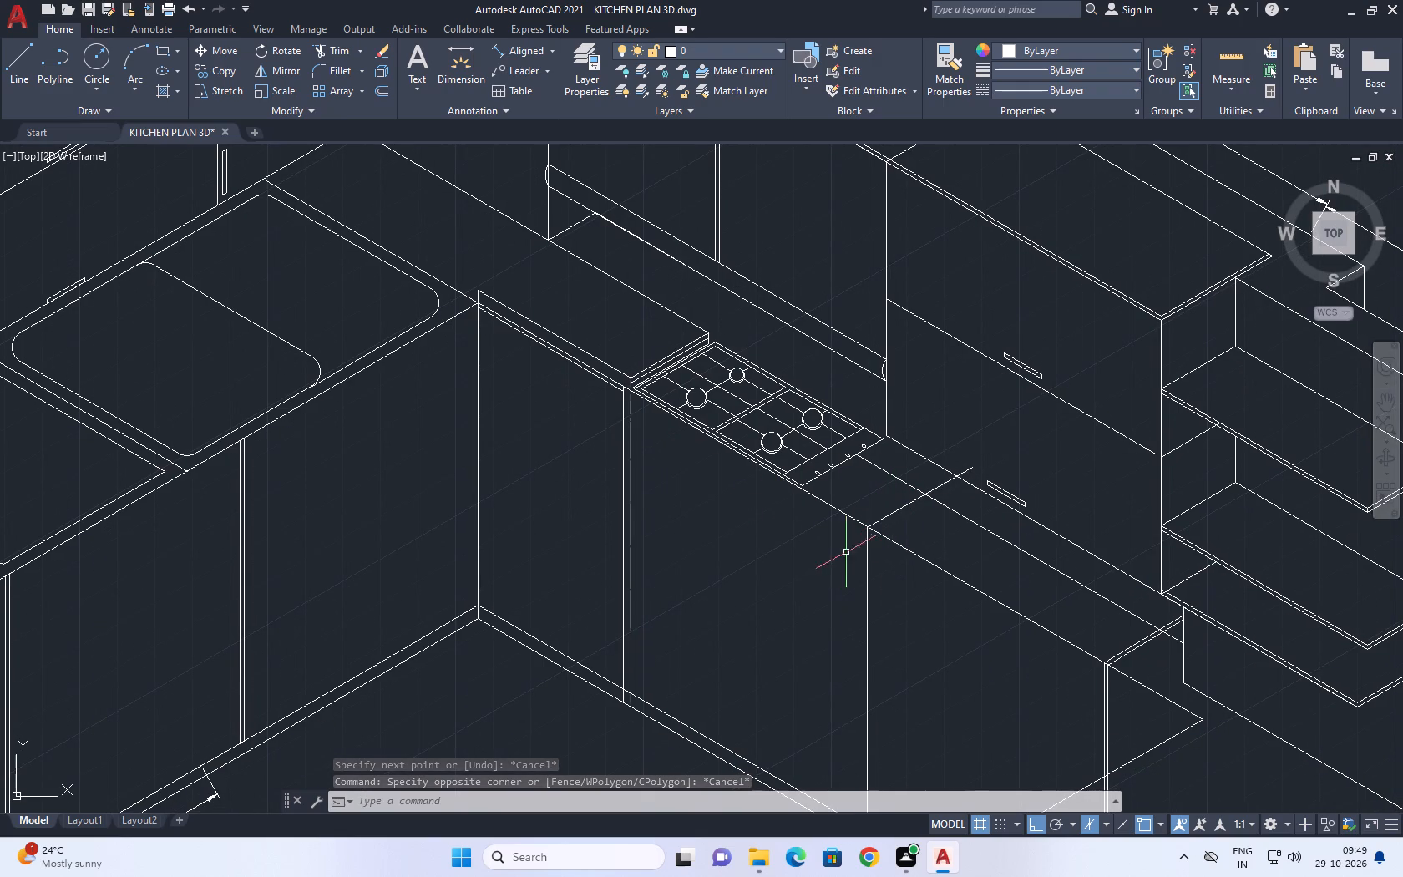
# Trim the new line's overshoot past the countertop's back edge and the piece of the lengthwise countertop line between it and the hob.
pyautogui.write('tr')
pyautogui.press('space')
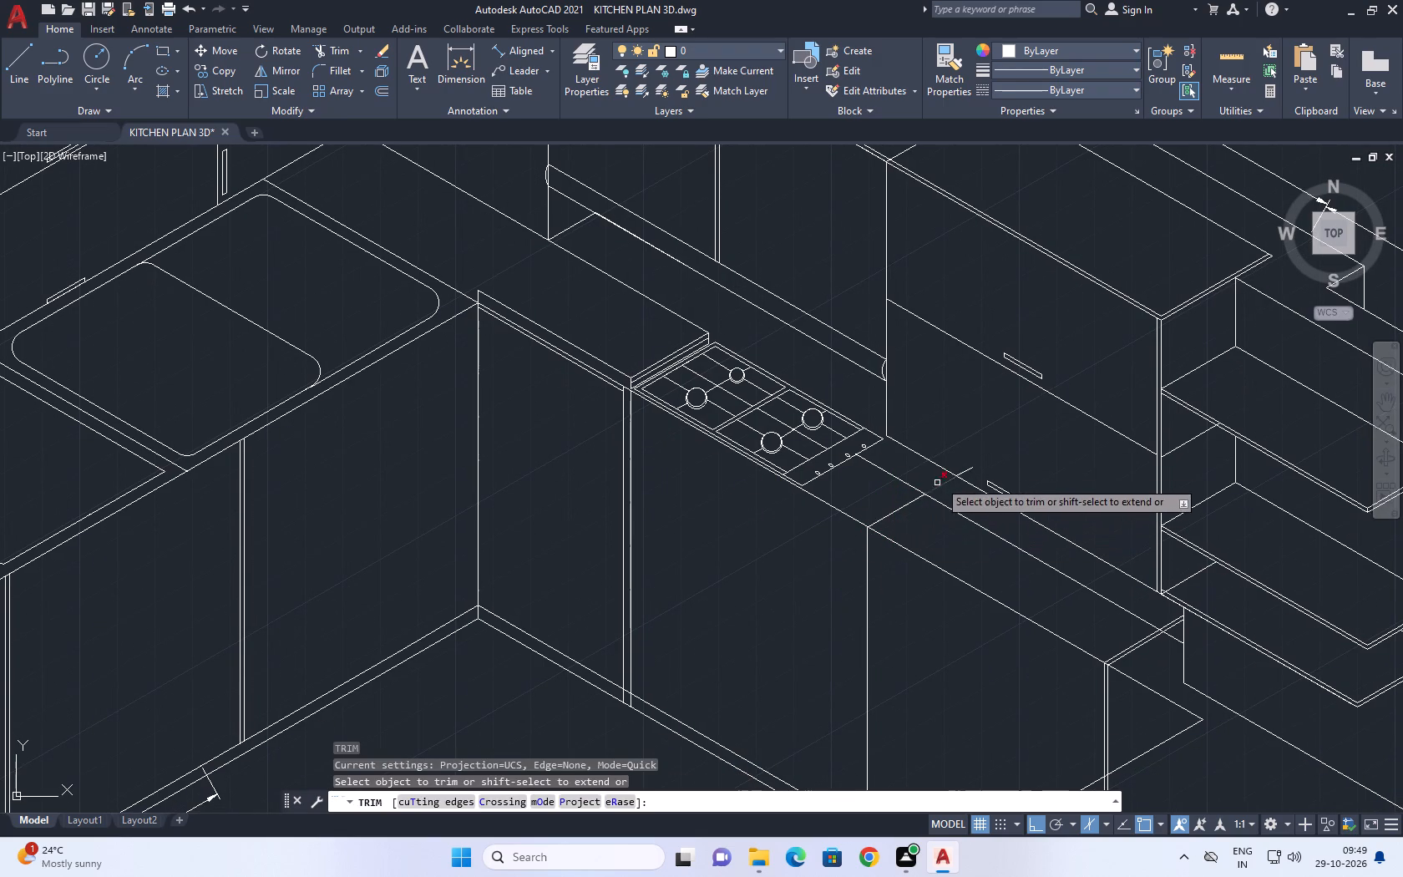
pyautogui.click(963, 472)
pyautogui.moveTo(869, 482); pyautogui.dragTo(875, 380, button='middle')
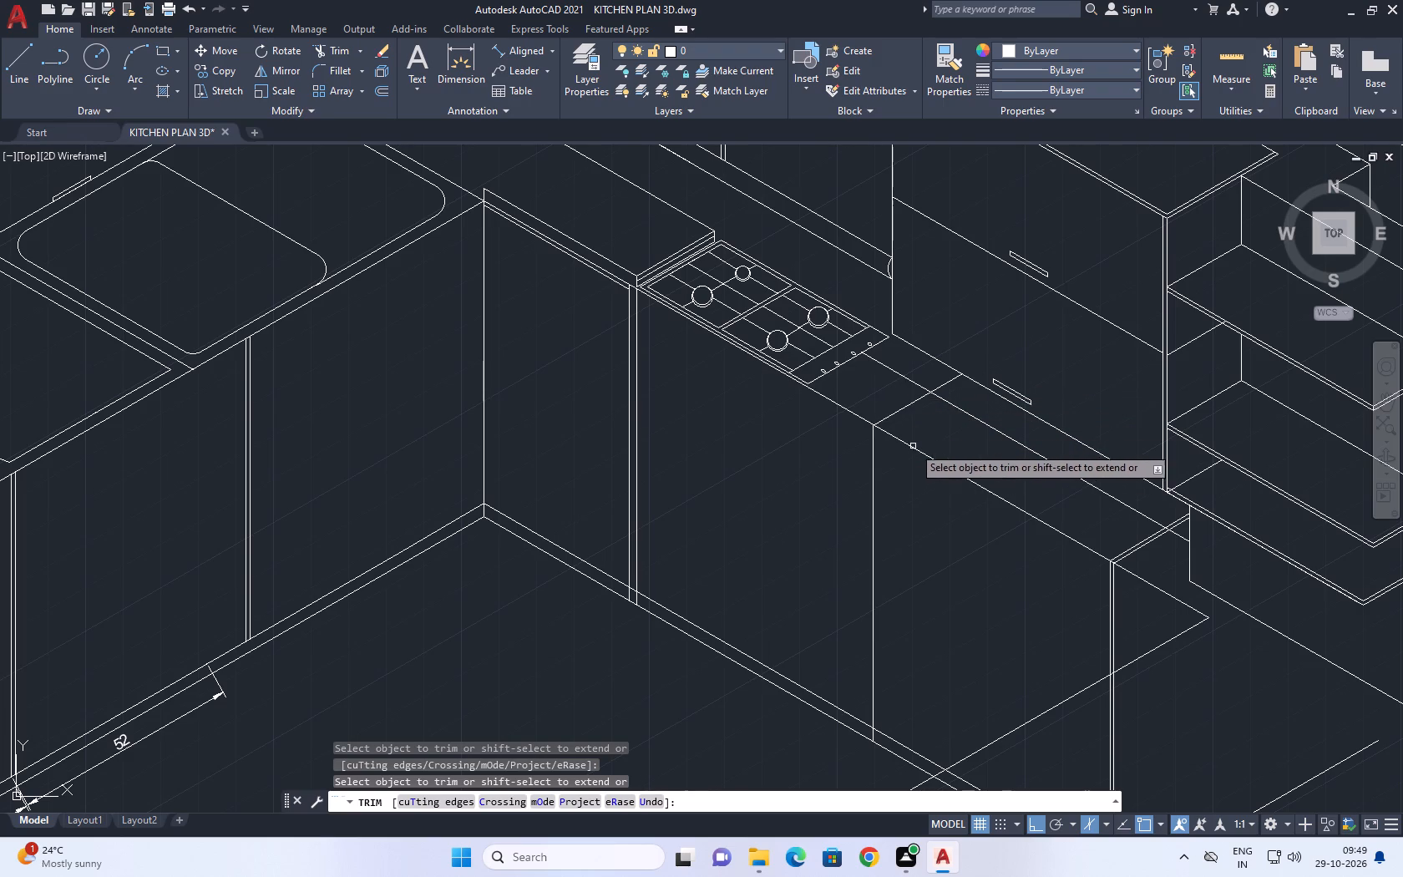
pyautogui.click(912, 378)
pyautogui.click(905, 382)
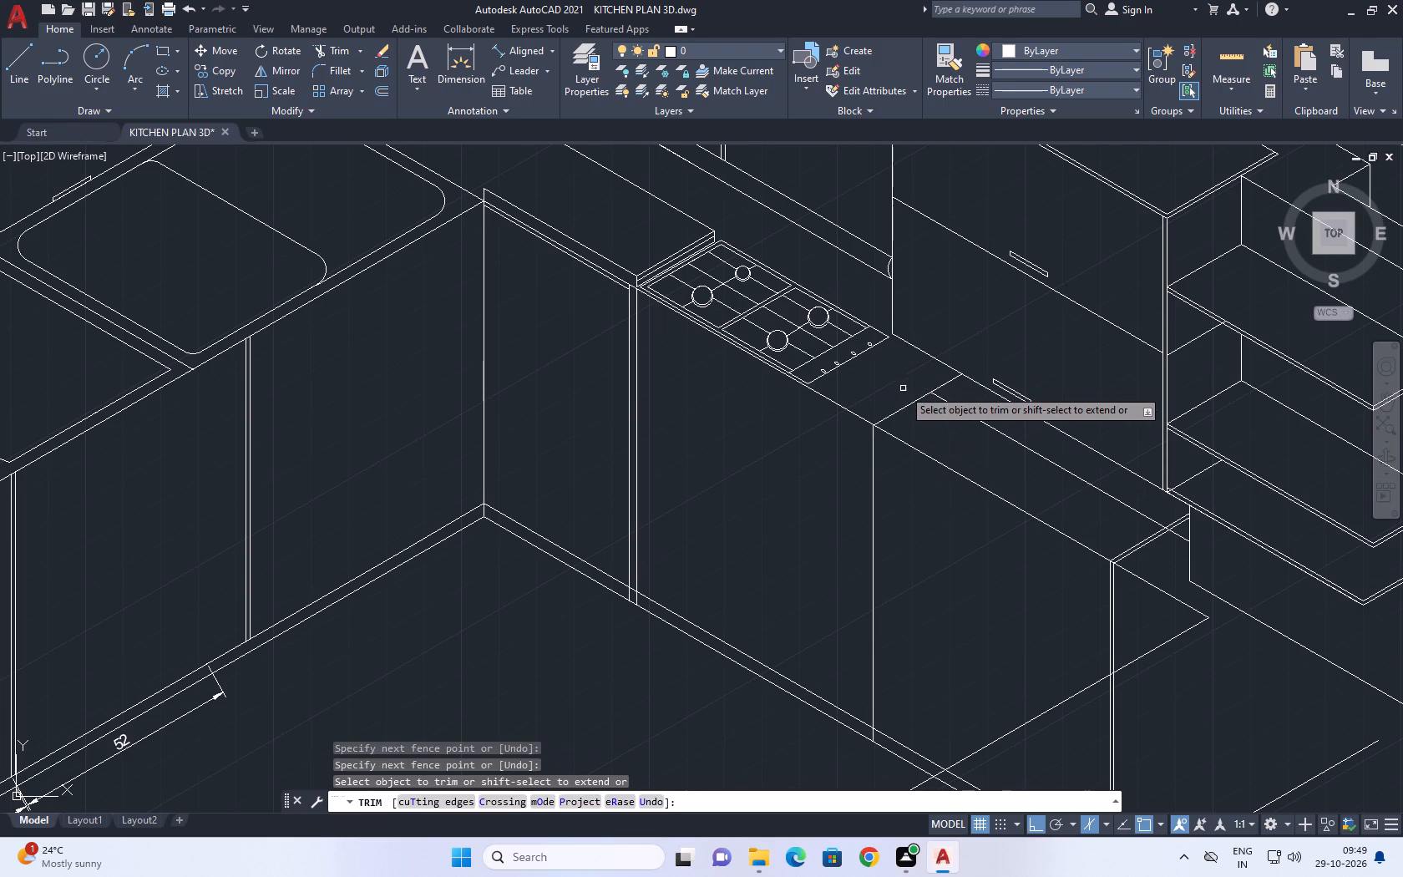
pyautogui.press('Escape')
# Erase the remaining lengthwise line on the countertop between the new cross line and the countertop's end.
pyautogui.moveTo(945, 417); pyautogui.dragTo(880, 396, button='middle')
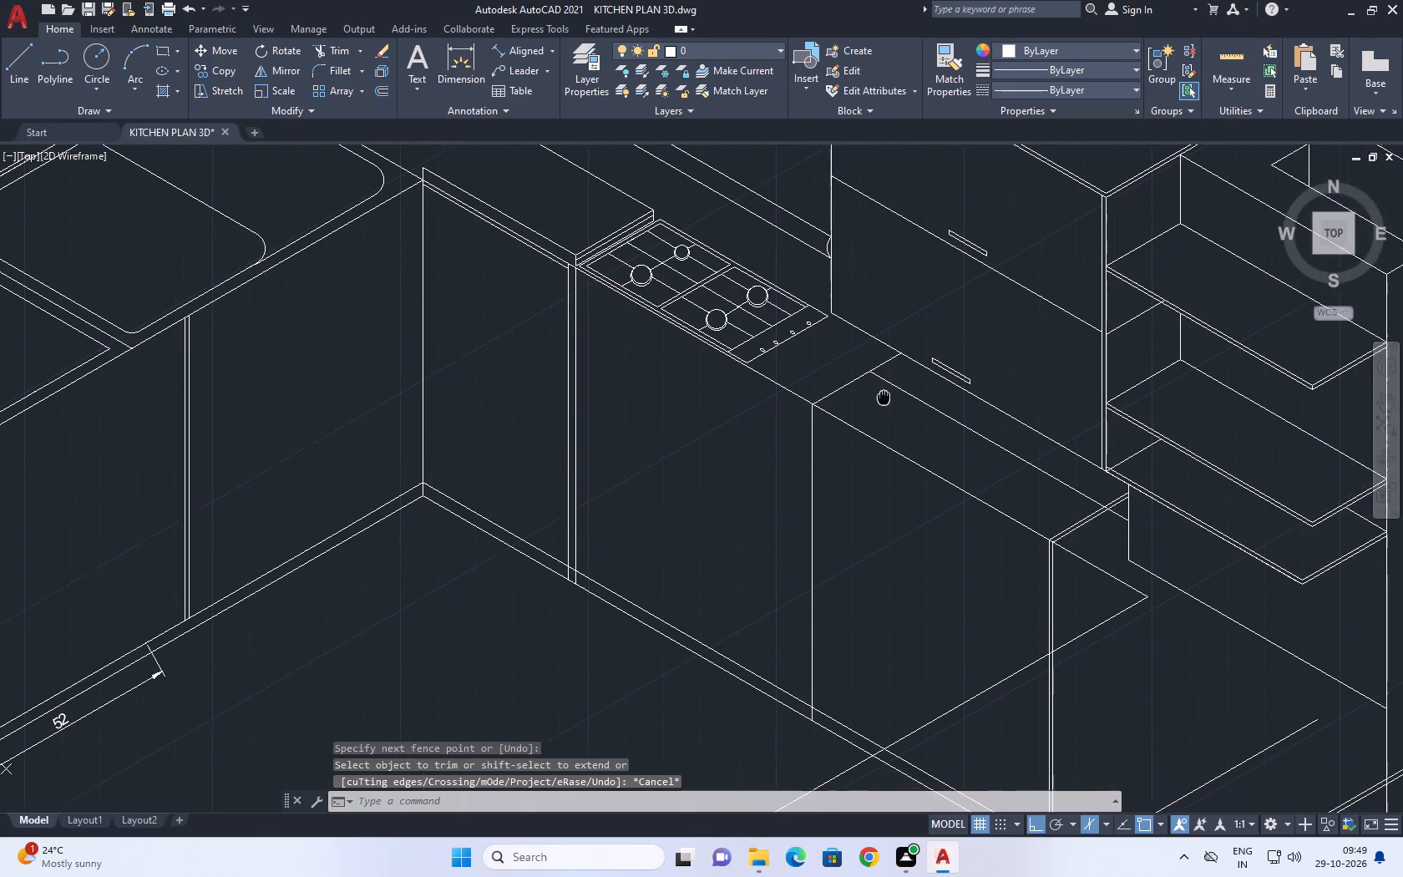
pyautogui.moveTo(880, 396); pyautogui.dragTo(788, 340, button='middle')
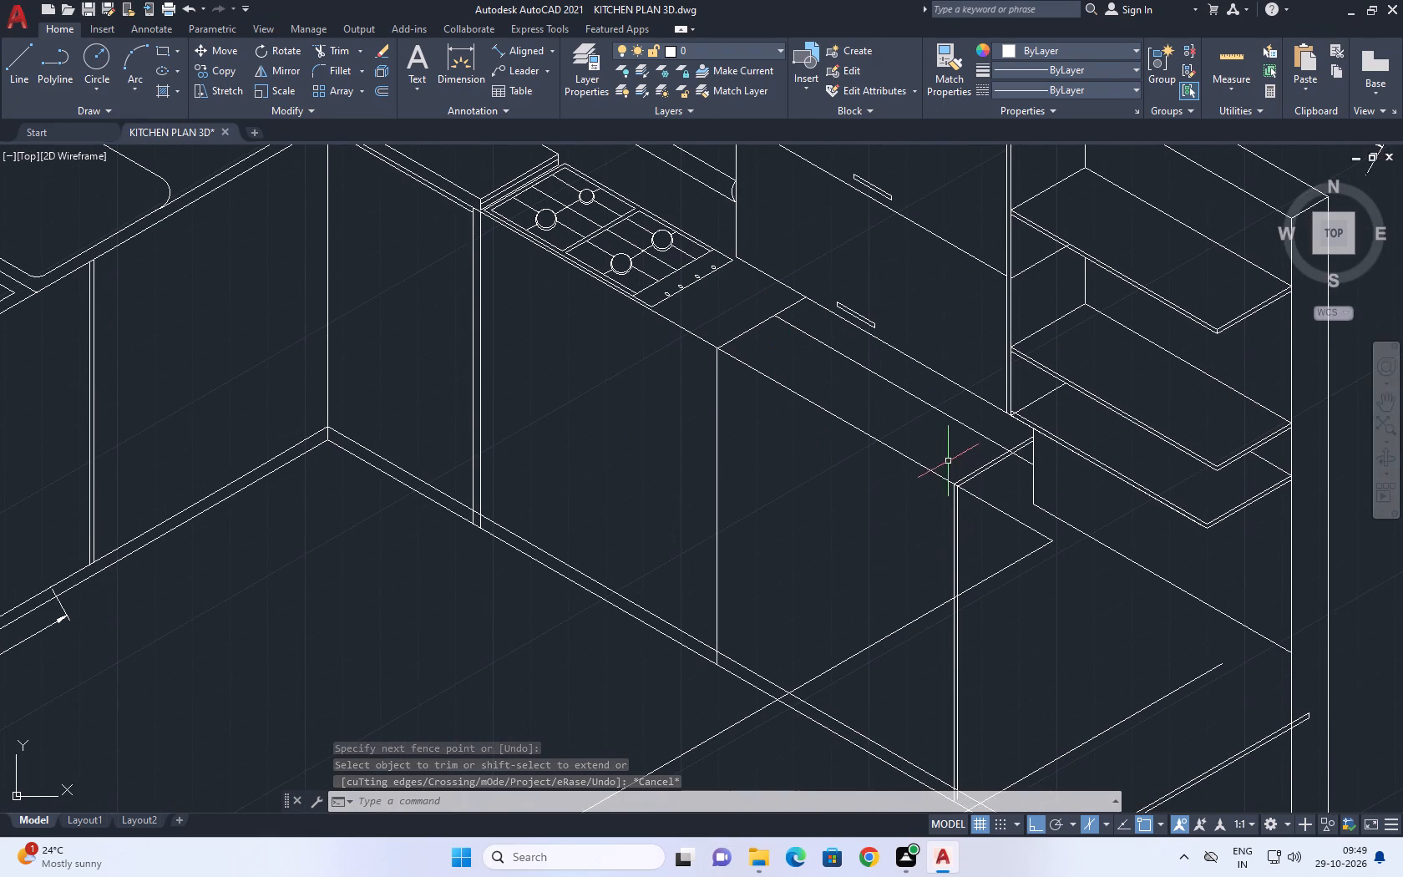
pyautogui.click(949, 418)
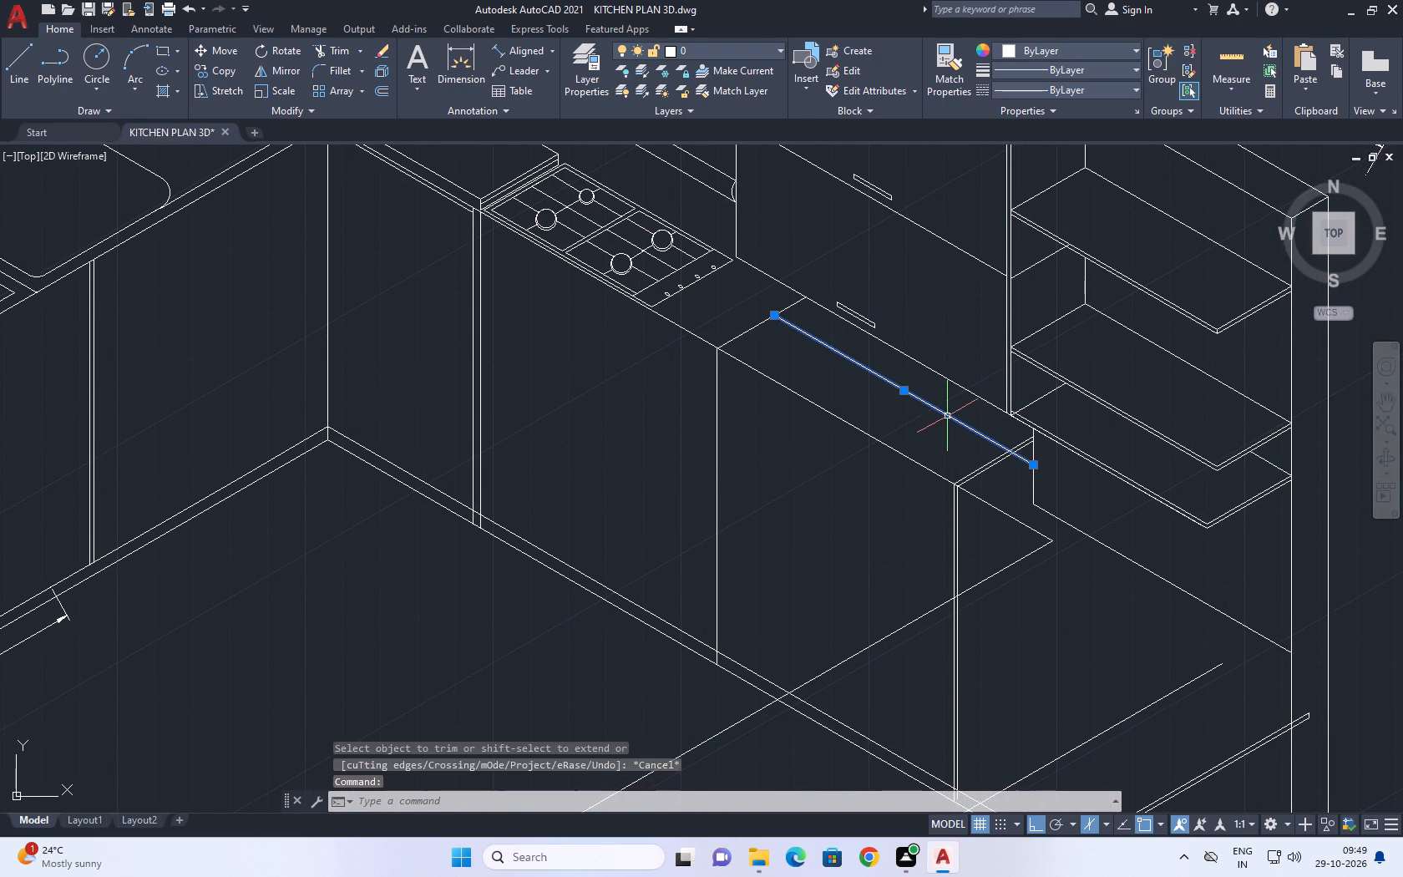
pyautogui.press('Delete')
# Erase the sloping line under the open shelves and the lower vertical segment below the countertop's back end corner.
pyautogui.moveTo(934, 490); pyautogui.dragTo(915, 479, button='middle')
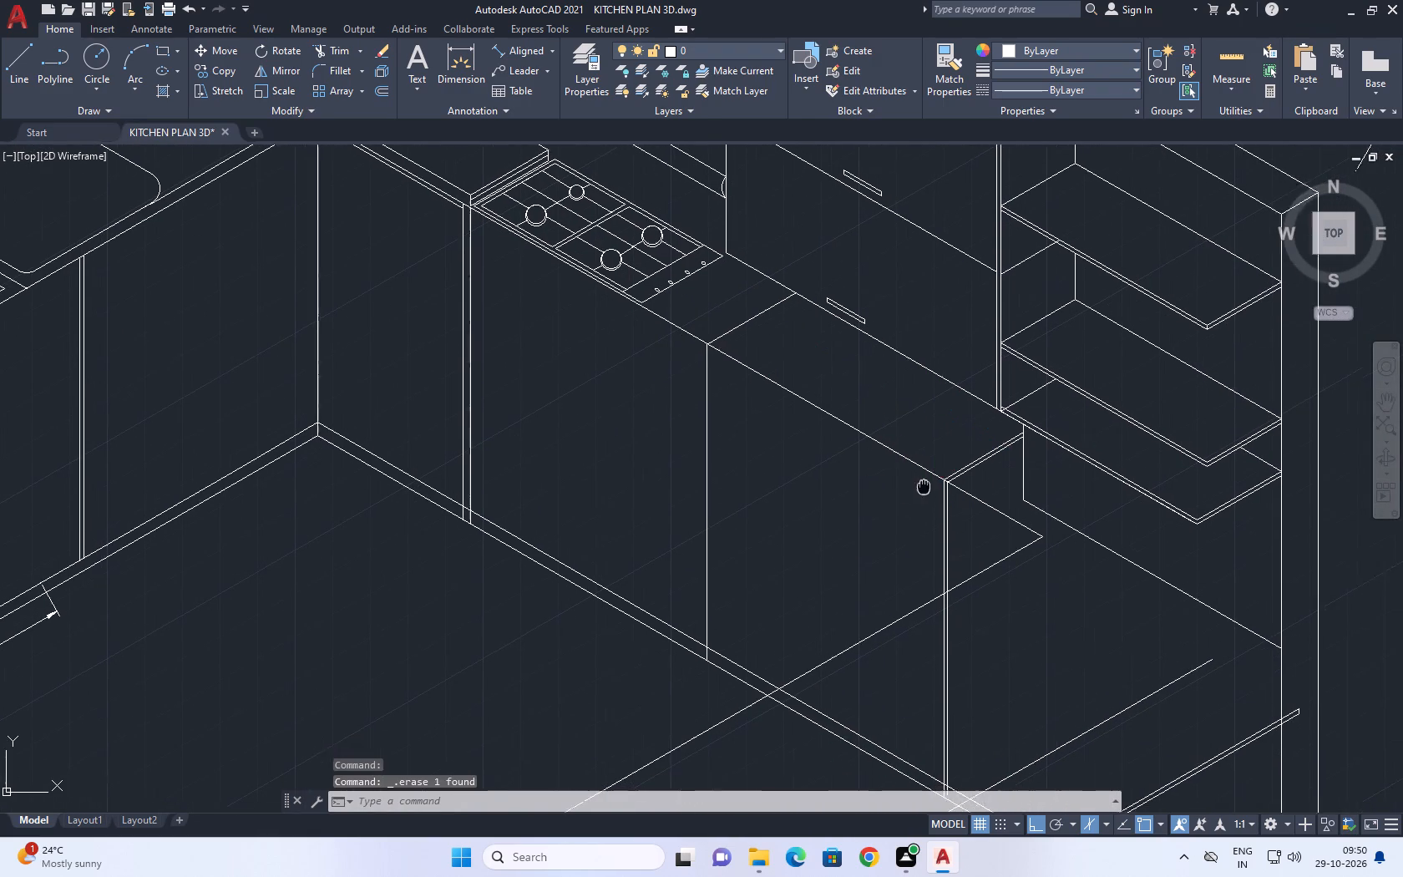
pyautogui.moveTo(915, 479); pyautogui.dragTo(867, 318, button='middle')
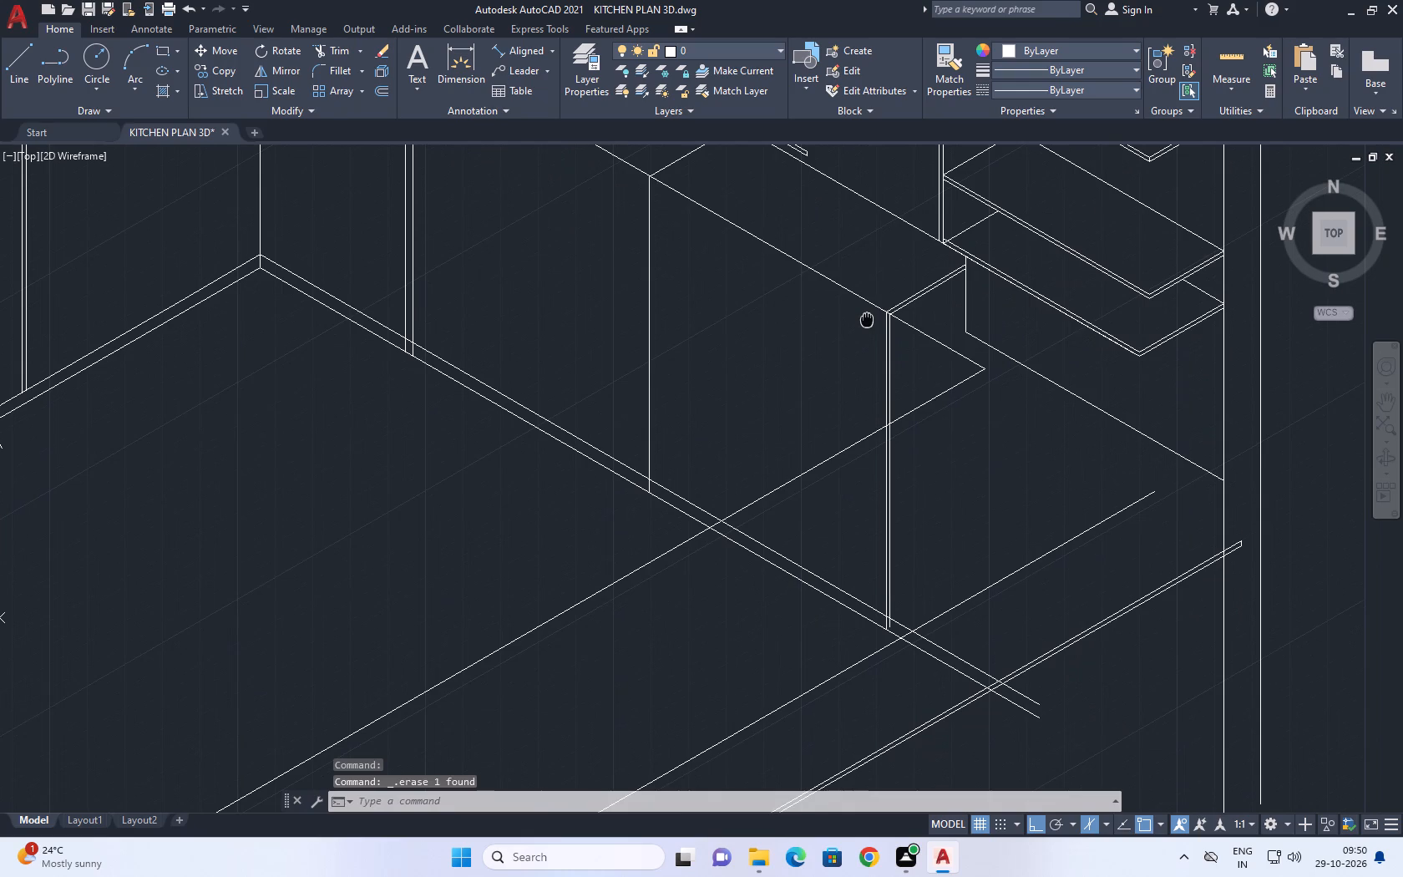
pyautogui.moveTo(867, 318); pyautogui.dragTo(869, 319, button='middle')
pyautogui.middleClick(869, 319)
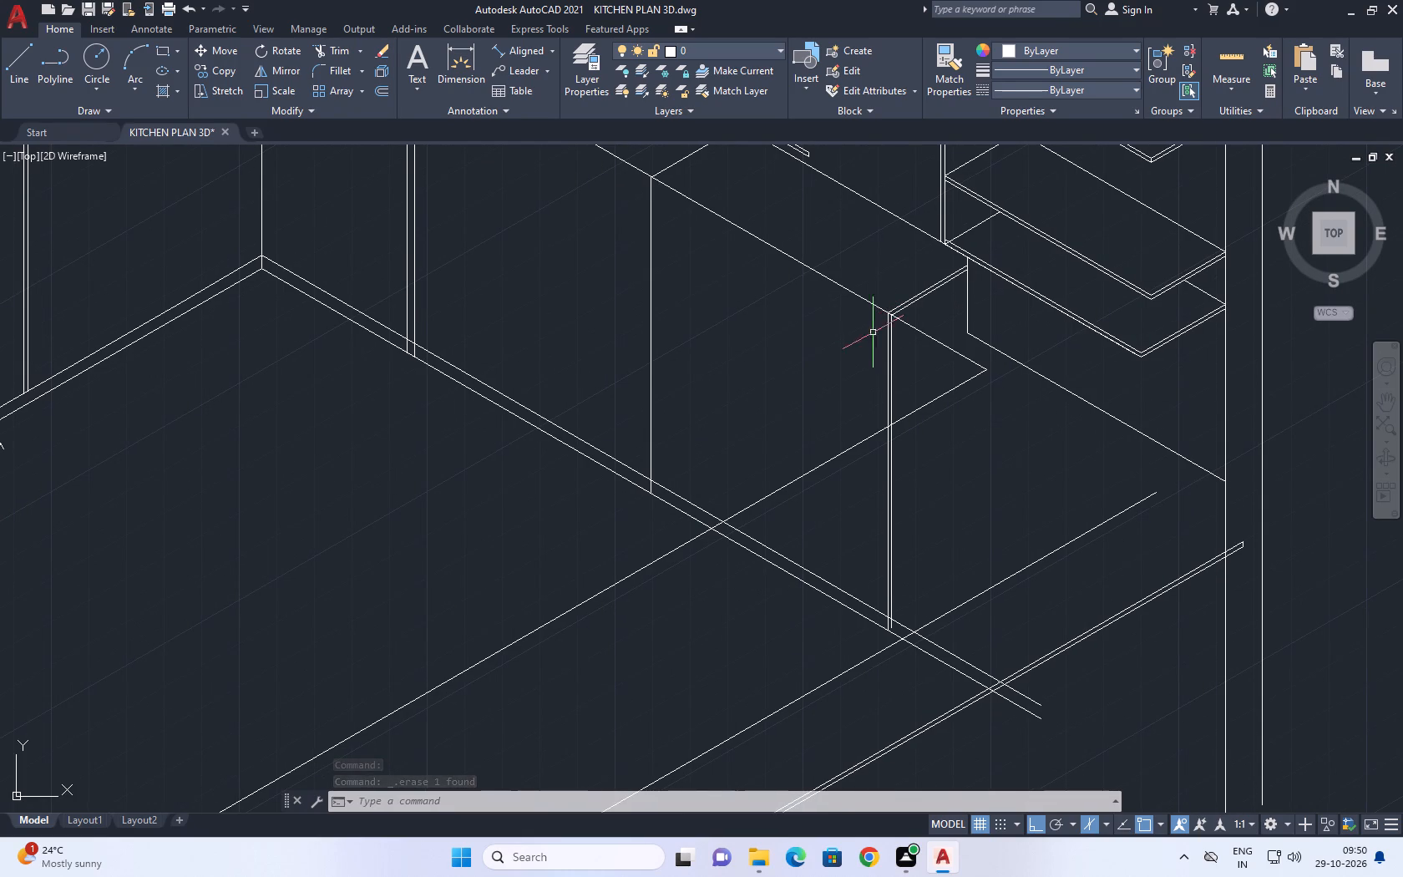
pyautogui.moveTo(953, 338); pyautogui.dragTo(854, 473, button='middle')
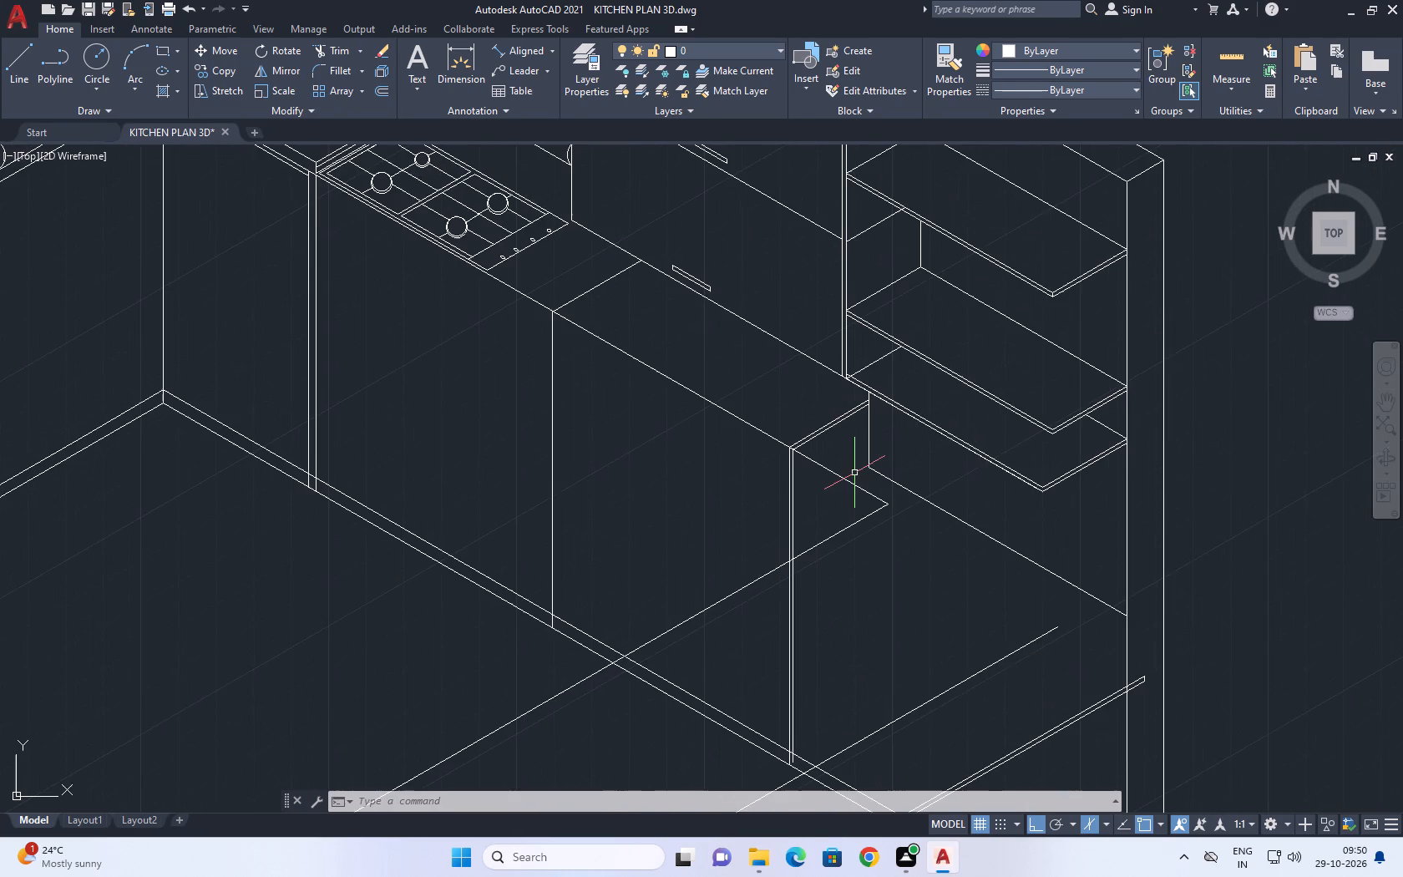
pyautogui.scroll(1, 894, 487)
pyautogui.moveTo(935, 484); pyautogui.dragTo(937, 492)
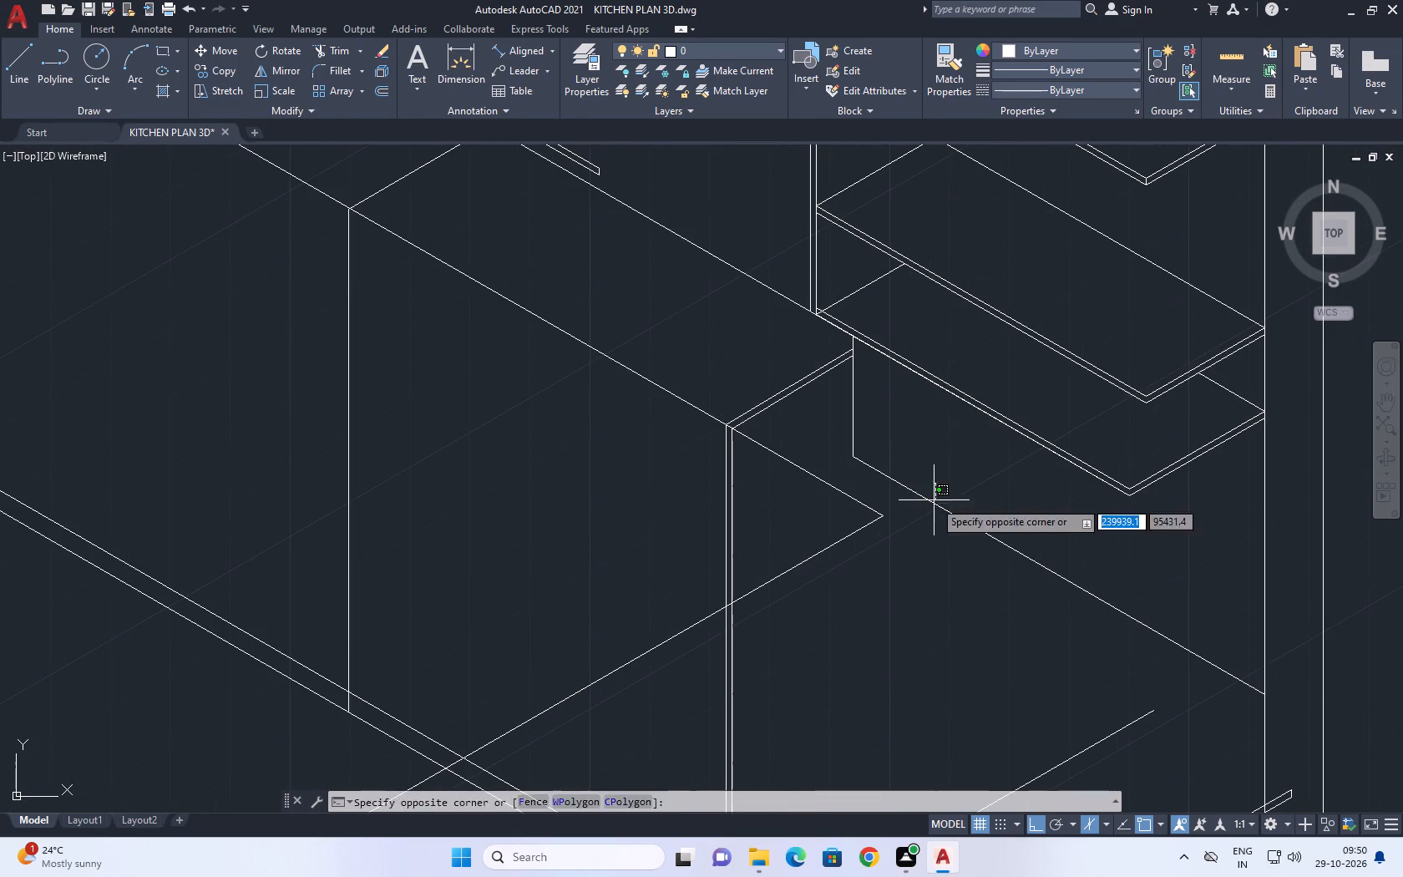
pyautogui.moveTo(928, 509); pyautogui.dragTo(919, 525)
pyautogui.press('Delete')
pyautogui.moveTo(897, 450); pyautogui.dragTo(879, 436)
pyautogui.click(852, 411)
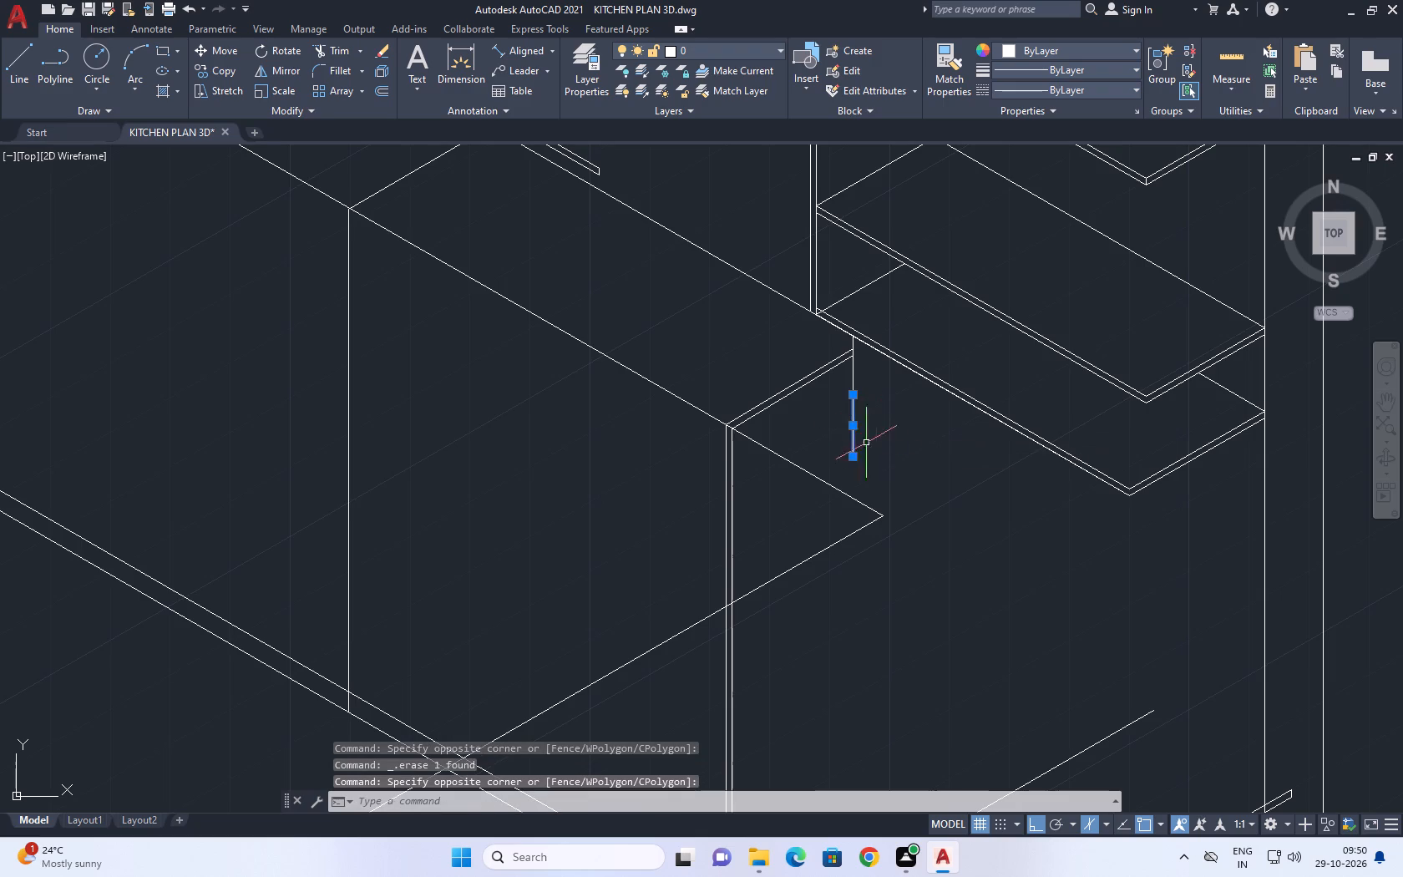
pyautogui.press('Delete')
# On the left isoplane, draw a 330° line from the lower end of the remaining vertical segment to past the wall's inner vertical edge.
pyautogui.moveTo(857, 409); pyautogui.dragTo(824, 418, button='middle')
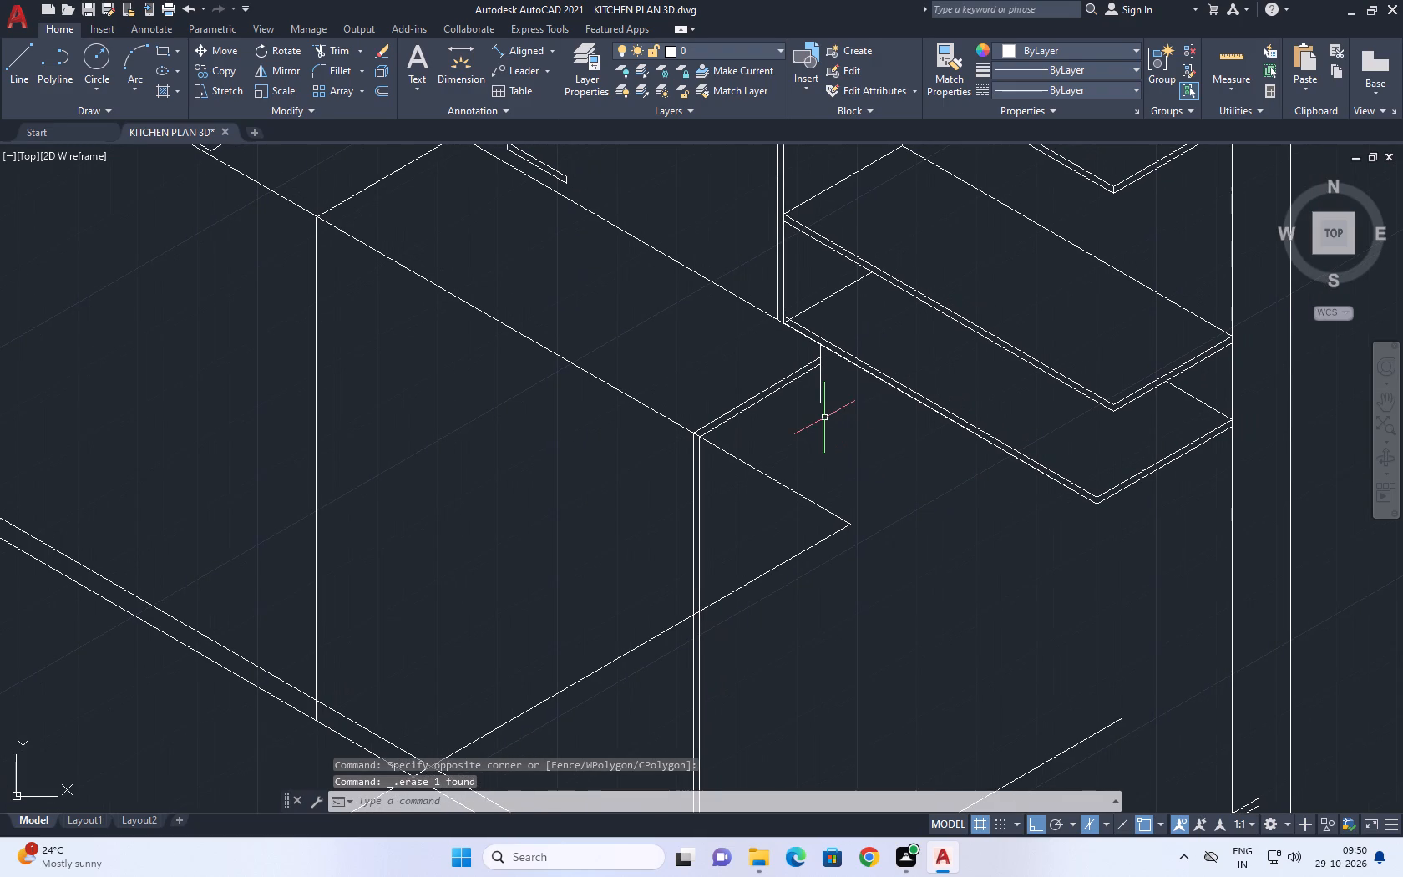
pyautogui.press('l')
pyautogui.press('space')
pyautogui.click(821, 408)
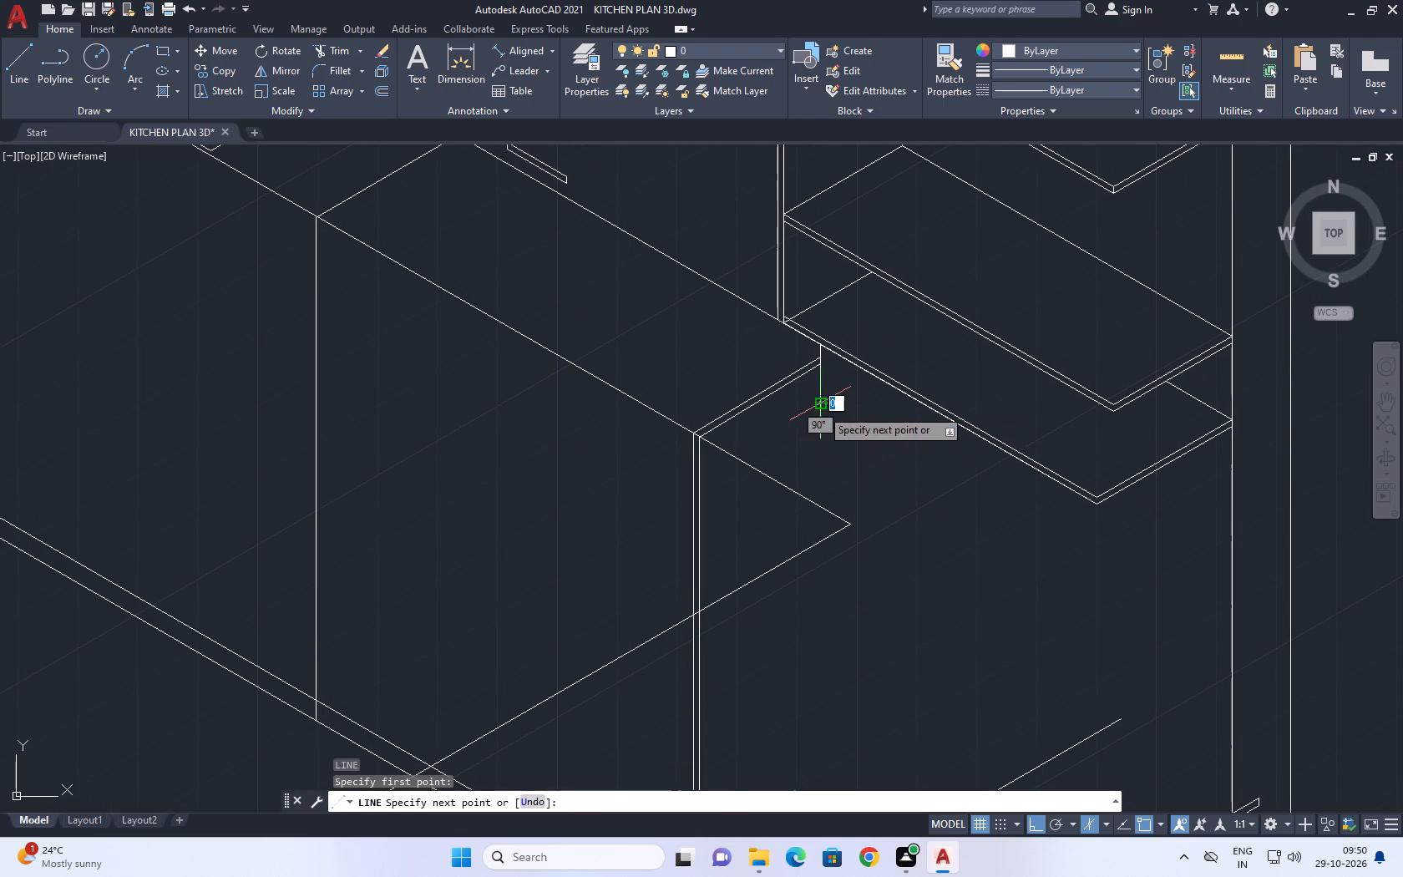
pyautogui.press('F5')
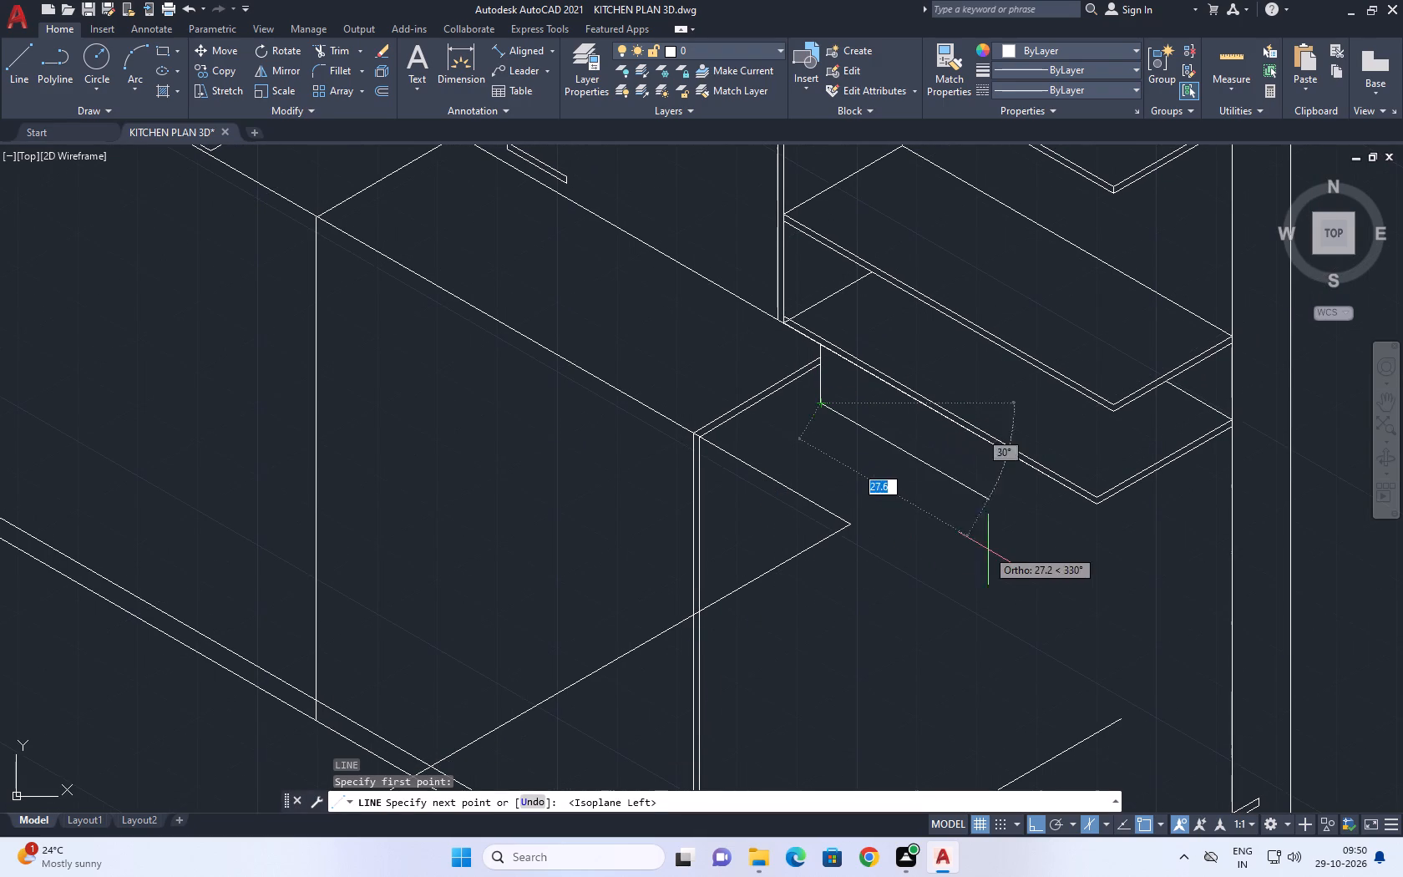
pyautogui.moveTo(1029, 550); pyautogui.dragTo(944, 521, button='middle')
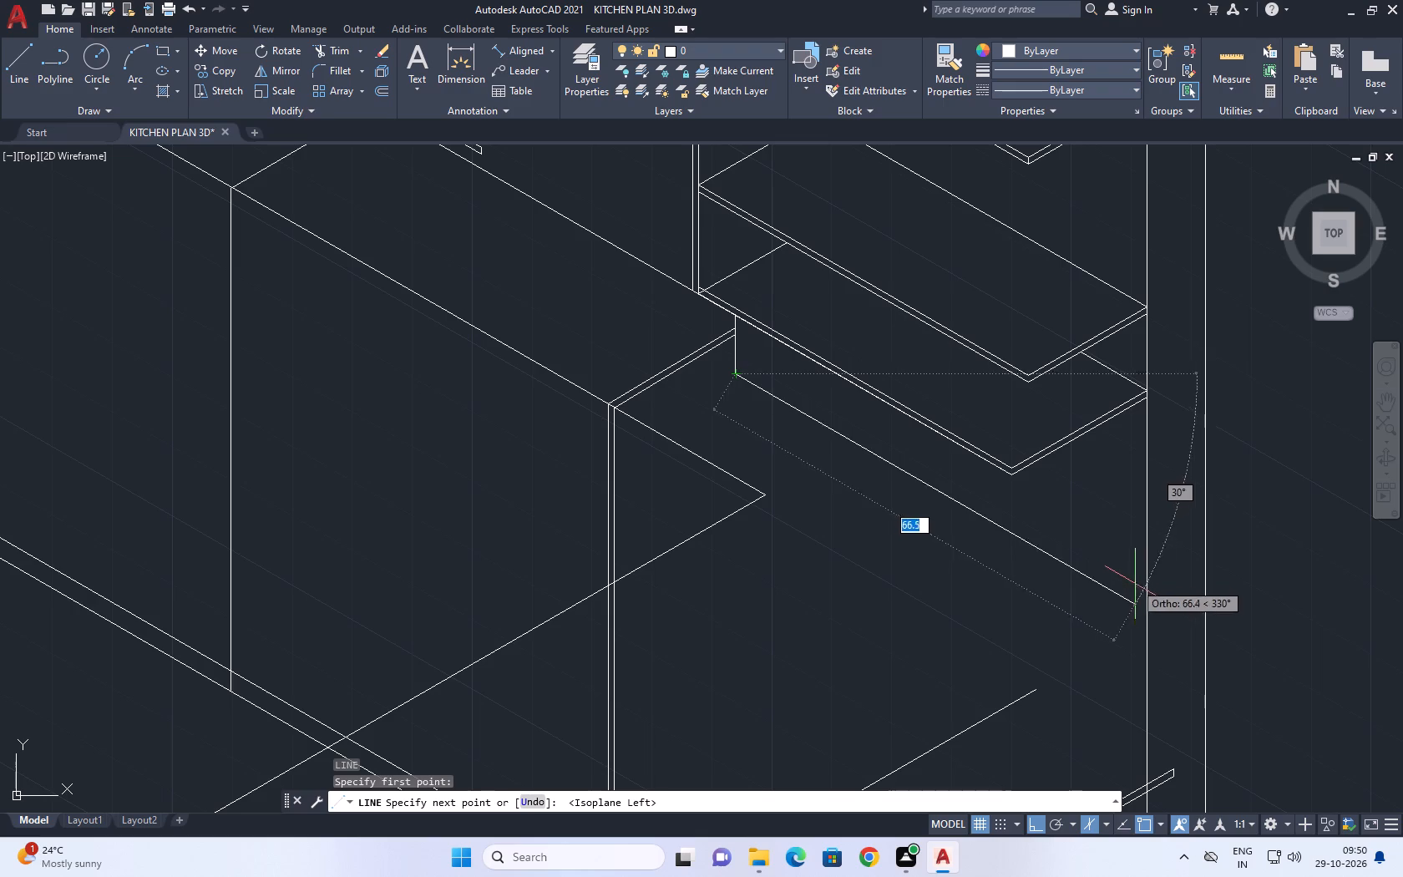
pyautogui.click(1168, 628)
pyautogui.press('space')
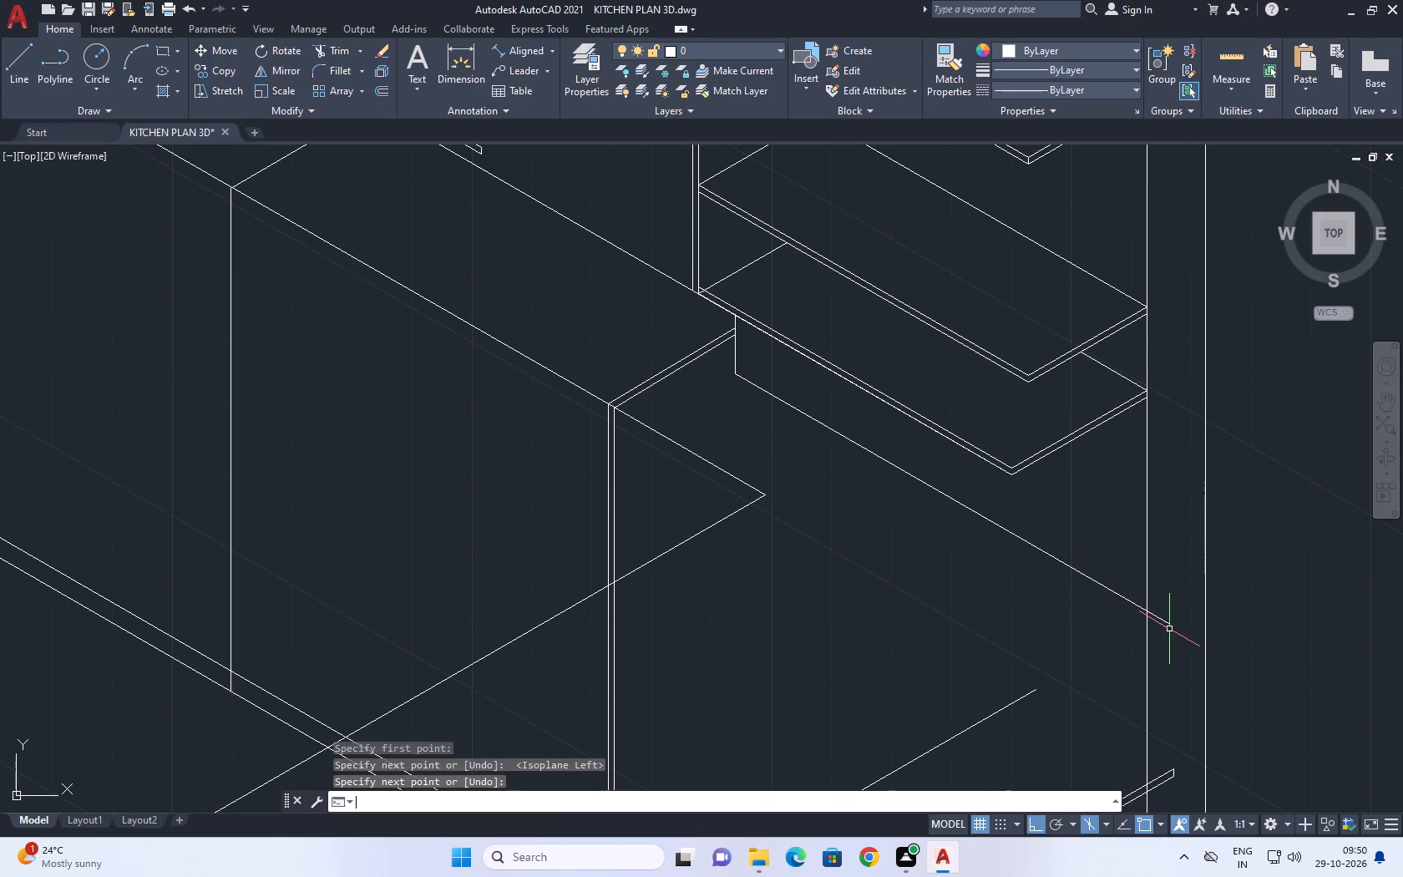
# Trim the new sloping line's overshoot at the wall's inner vertical edge.
pyautogui.write('tr')
pyautogui.press('space')
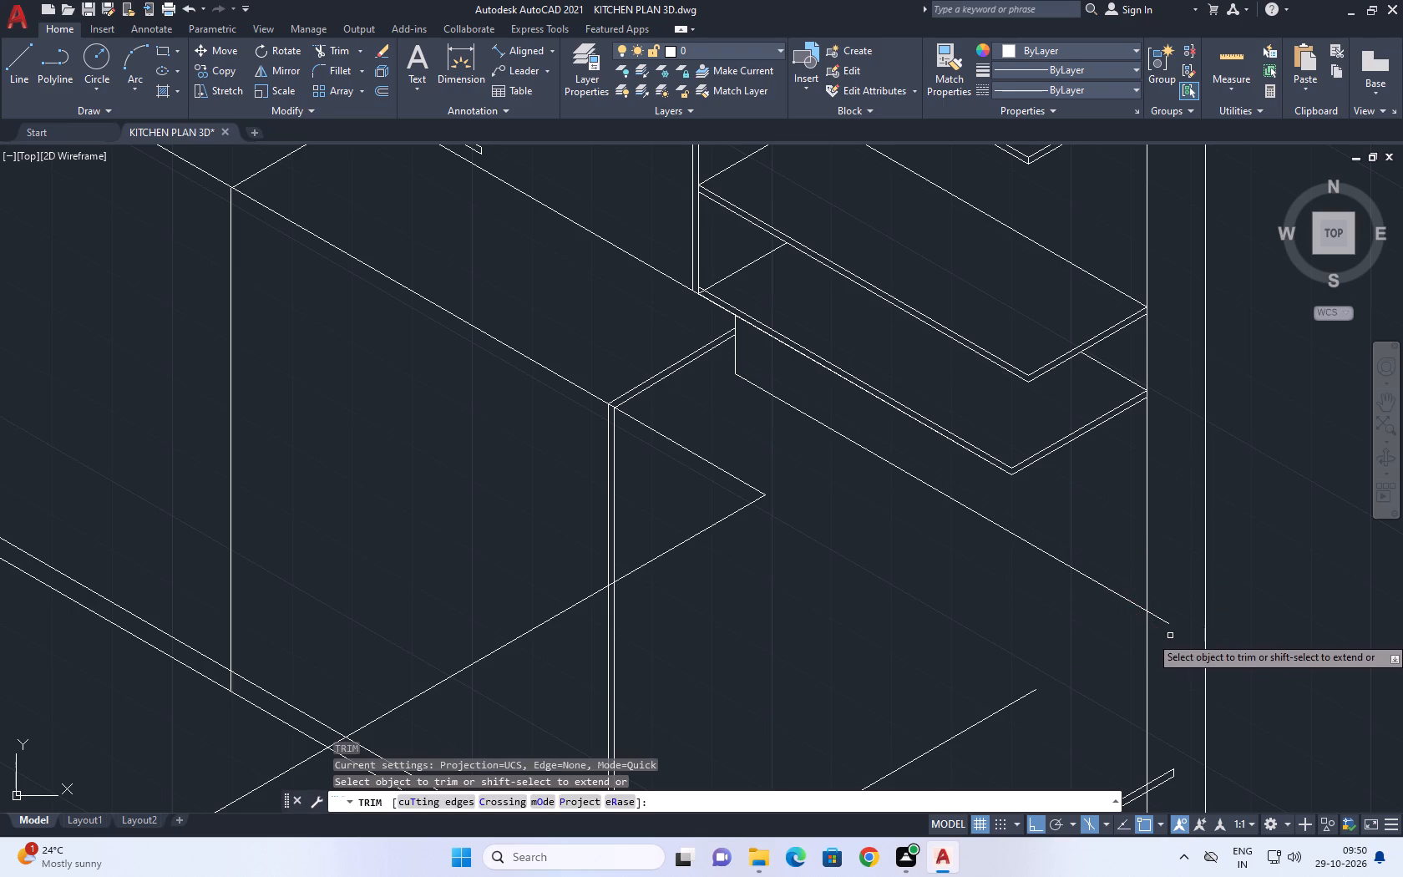
pyautogui.click(1170, 635)
pyautogui.click(1164, 599)
pyautogui.press('space')
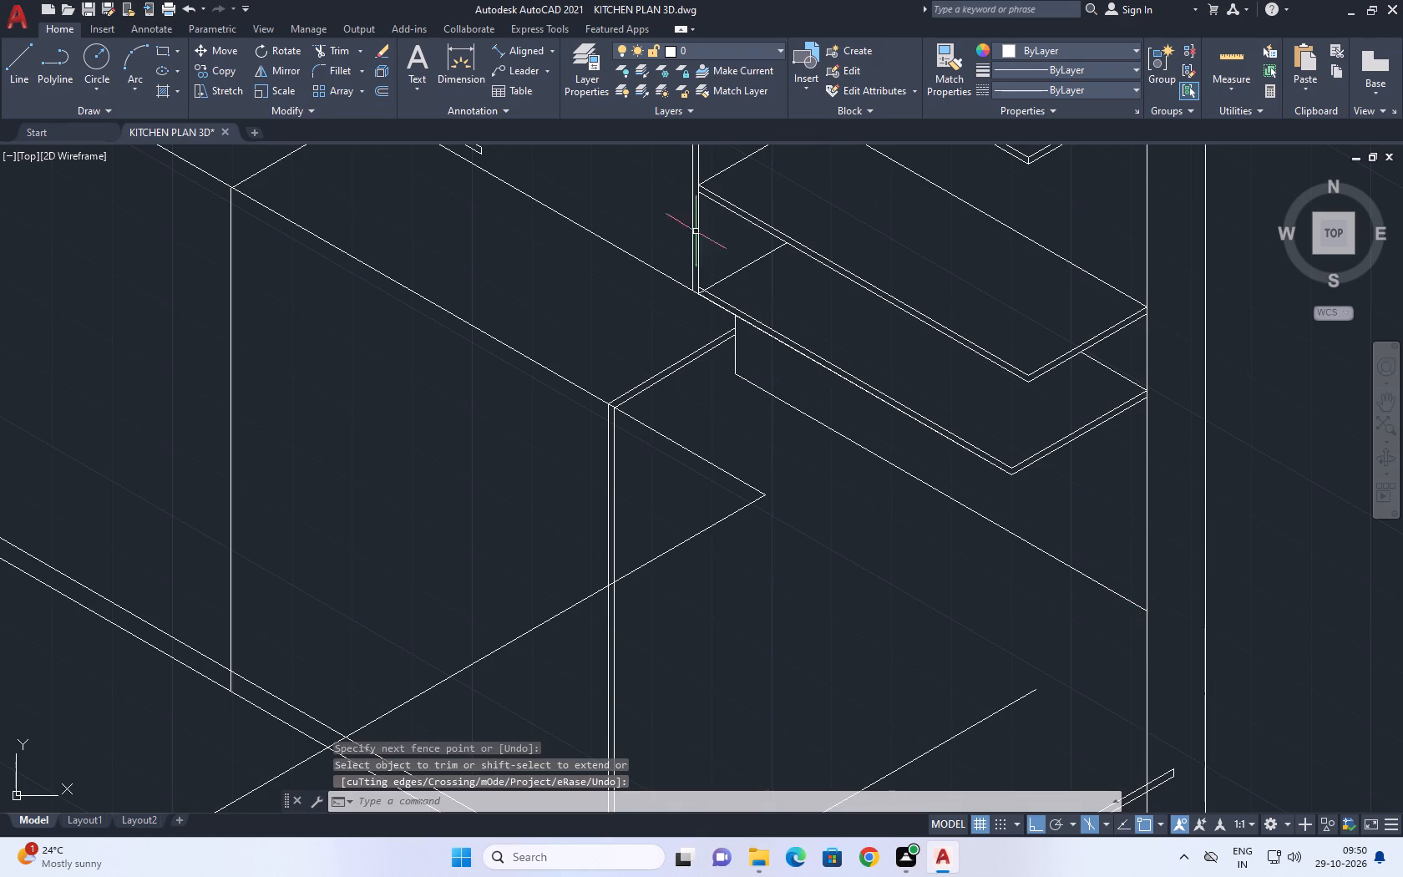
# Extend the long 30° floor line in front of the end panel to the wall's inner vertical edge.
pyautogui.scroll(-2, 1061, 562)
pyautogui.moveTo(1079, 642); pyautogui.dragTo(1036, 534, button='middle')
pyautogui.moveTo(1018, 535); pyautogui.dragTo(1027, 575, button='middle')
pyautogui.press('e')
pyautogui.press('x')
pyautogui.press('space')
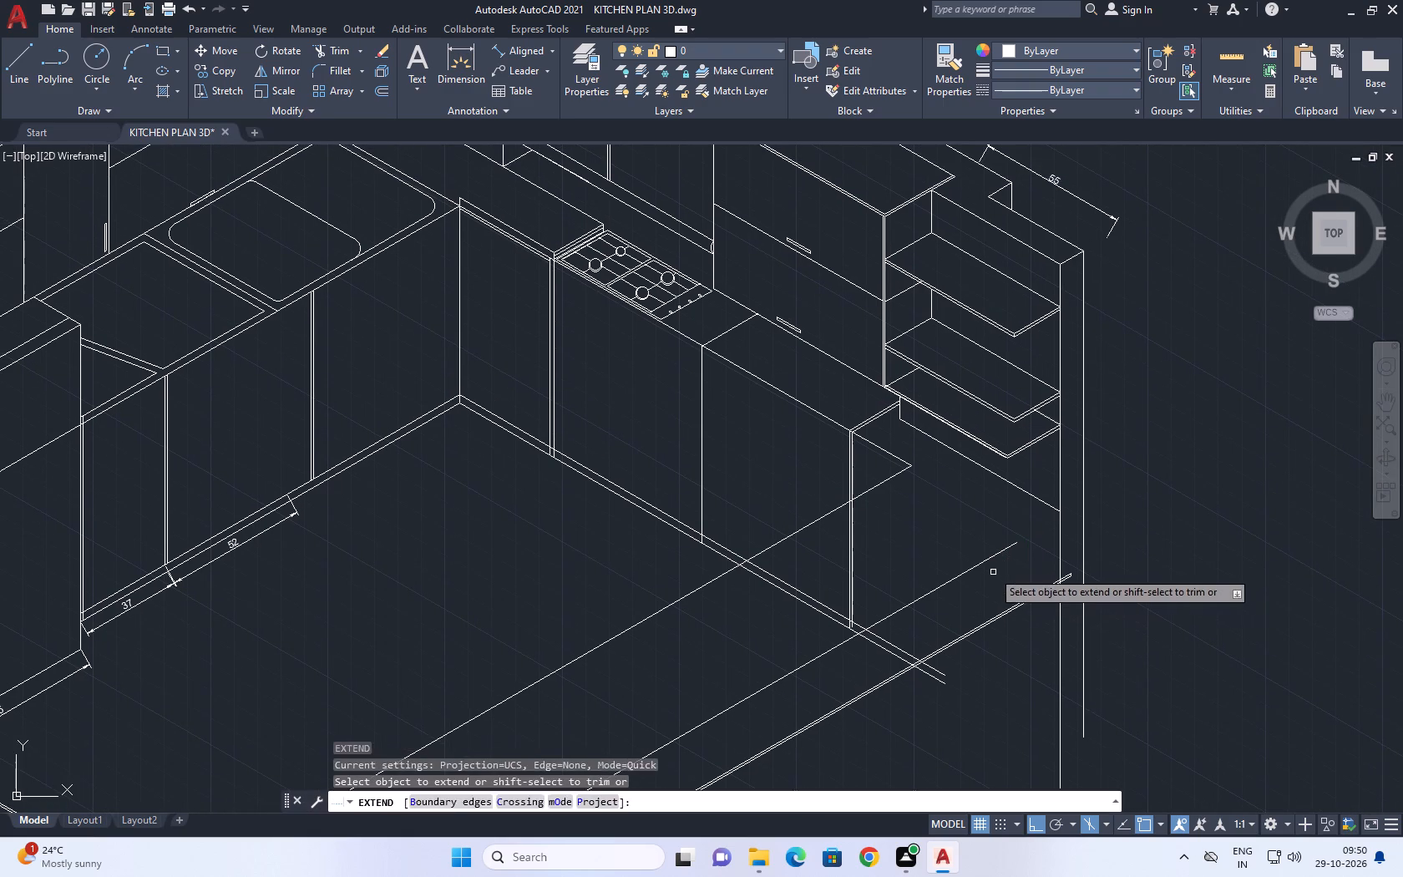
pyautogui.click(990, 570)
pyautogui.click(984, 541)
pyautogui.press('Escape')
# Erase the outer pair of parallel 30° floor lines and the short line capping their end near the wall.
pyautogui.moveTo(1029, 624); pyautogui.dragTo(1016, 572, button='middle')
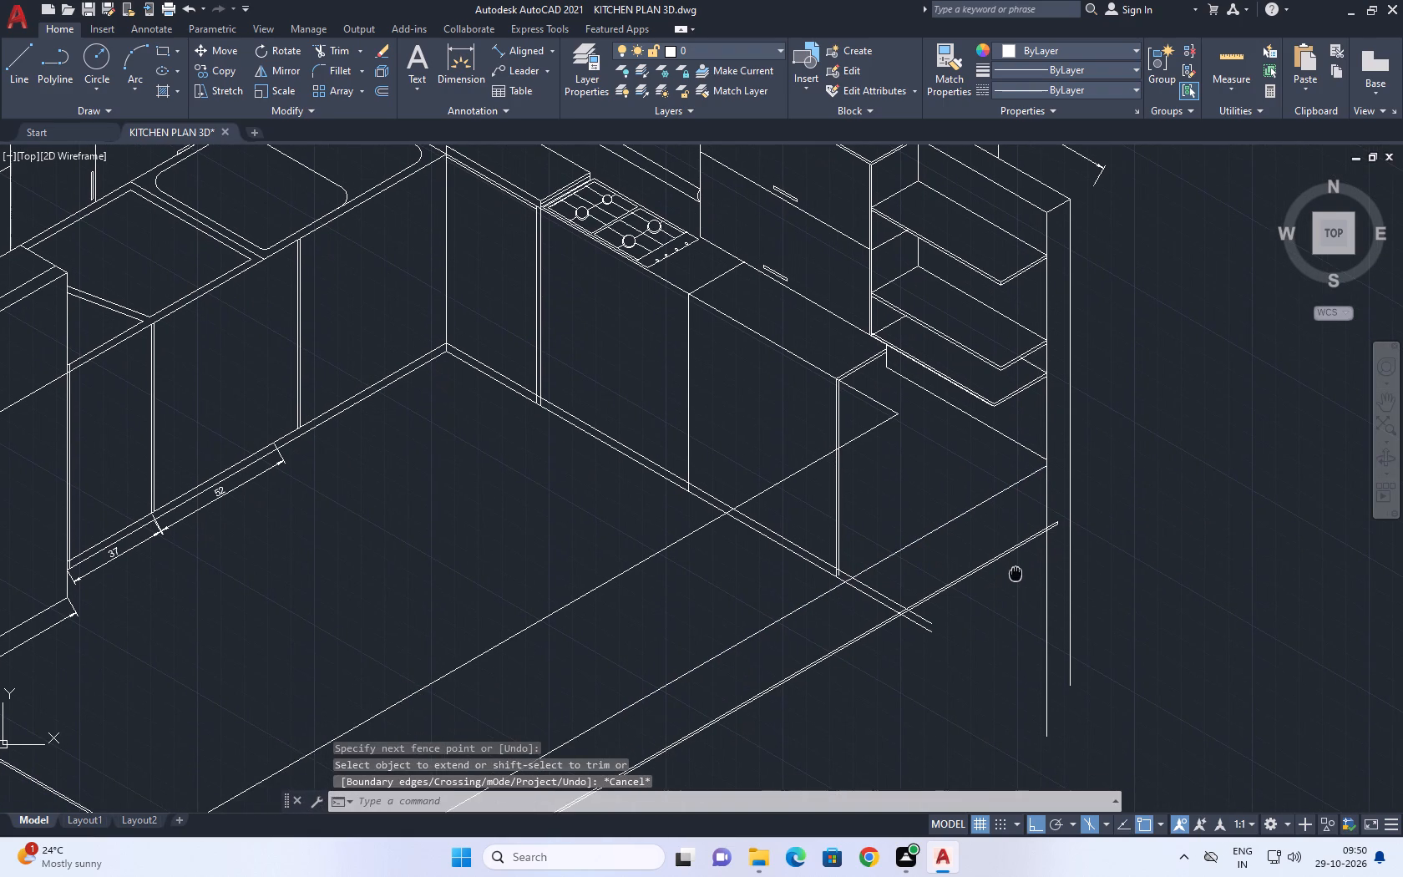
pyautogui.moveTo(1016, 572); pyautogui.dragTo(1016, 570, button='middle')
pyautogui.click(1010, 574)
pyautogui.click(997, 557)
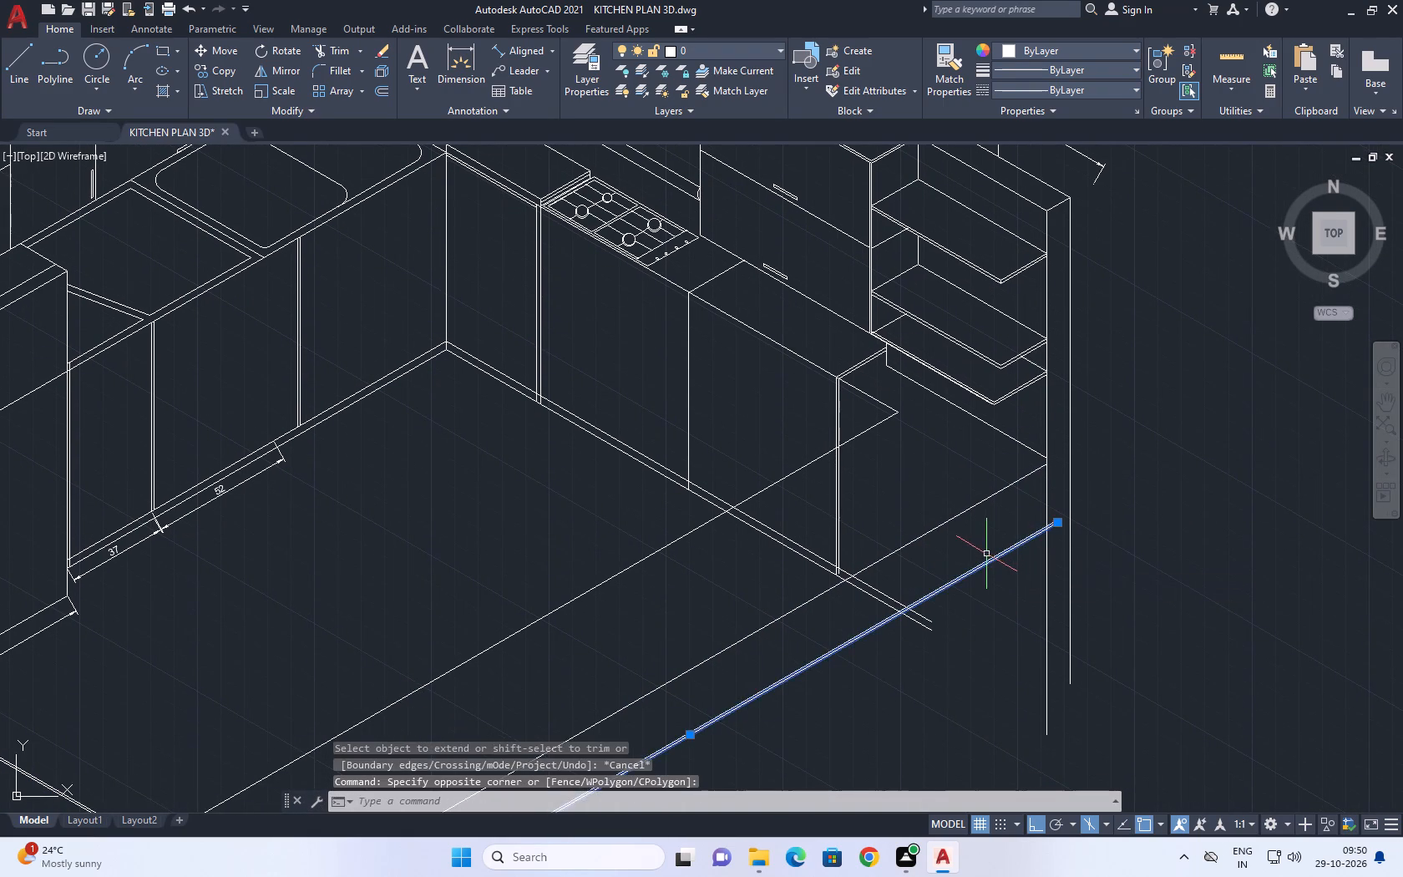
pyautogui.press('Delete')
pyautogui.moveTo(943, 583); pyautogui.dragTo(960, 601, button='middle')
pyautogui.moveTo(966, 617); pyautogui.dragTo(962, 603)
pyautogui.click(950, 577)
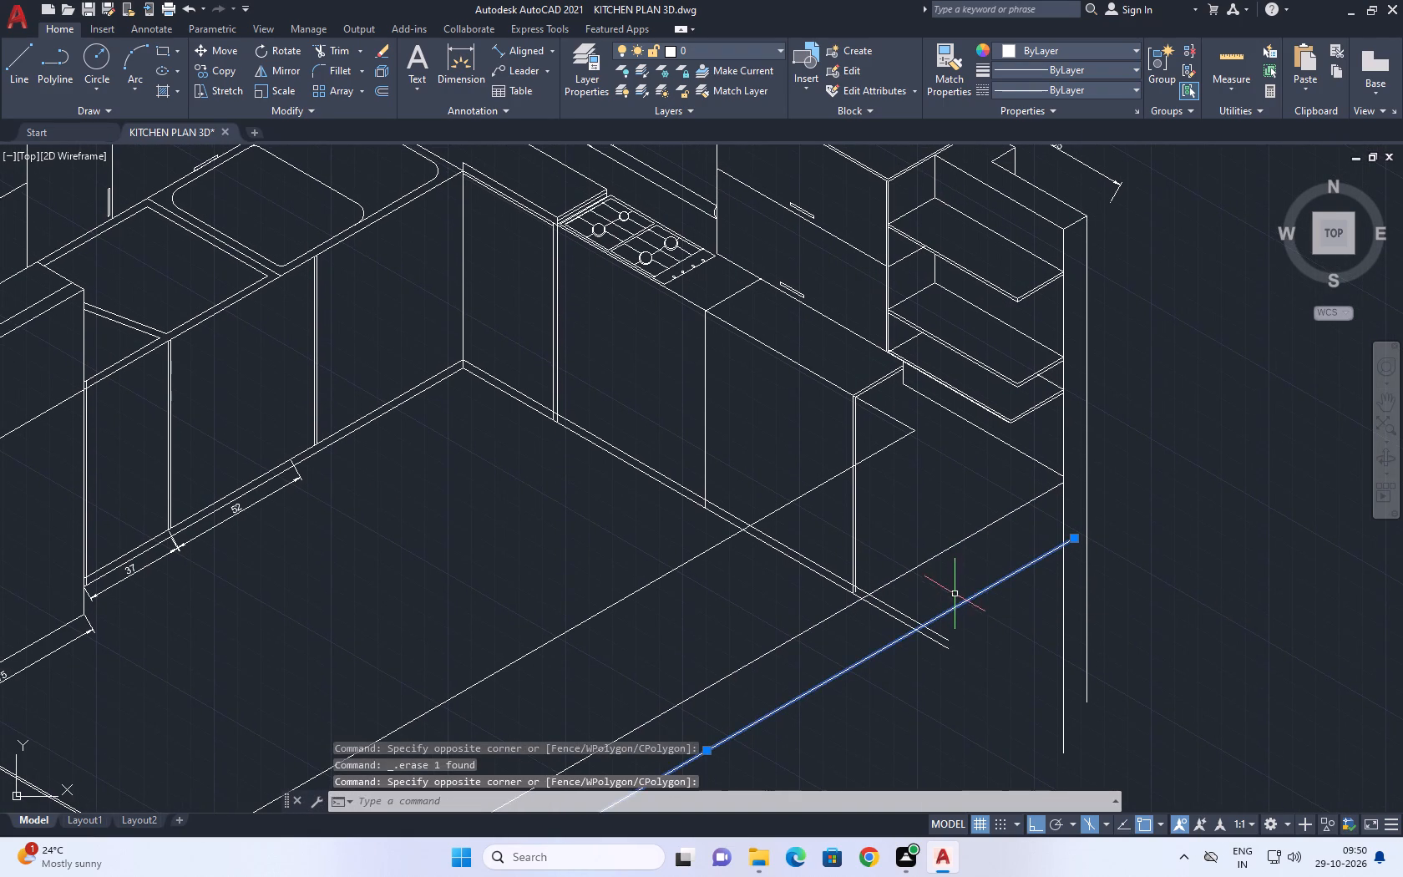
pyautogui.press('Delete')
pyautogui.scroll(2, 1029, 564)
pyautogui.click(1066, 449)
pyautogui.moveTo(1207, 598); pyautogui.dragTo(1210, 614)
pyautogui.press('Delete')
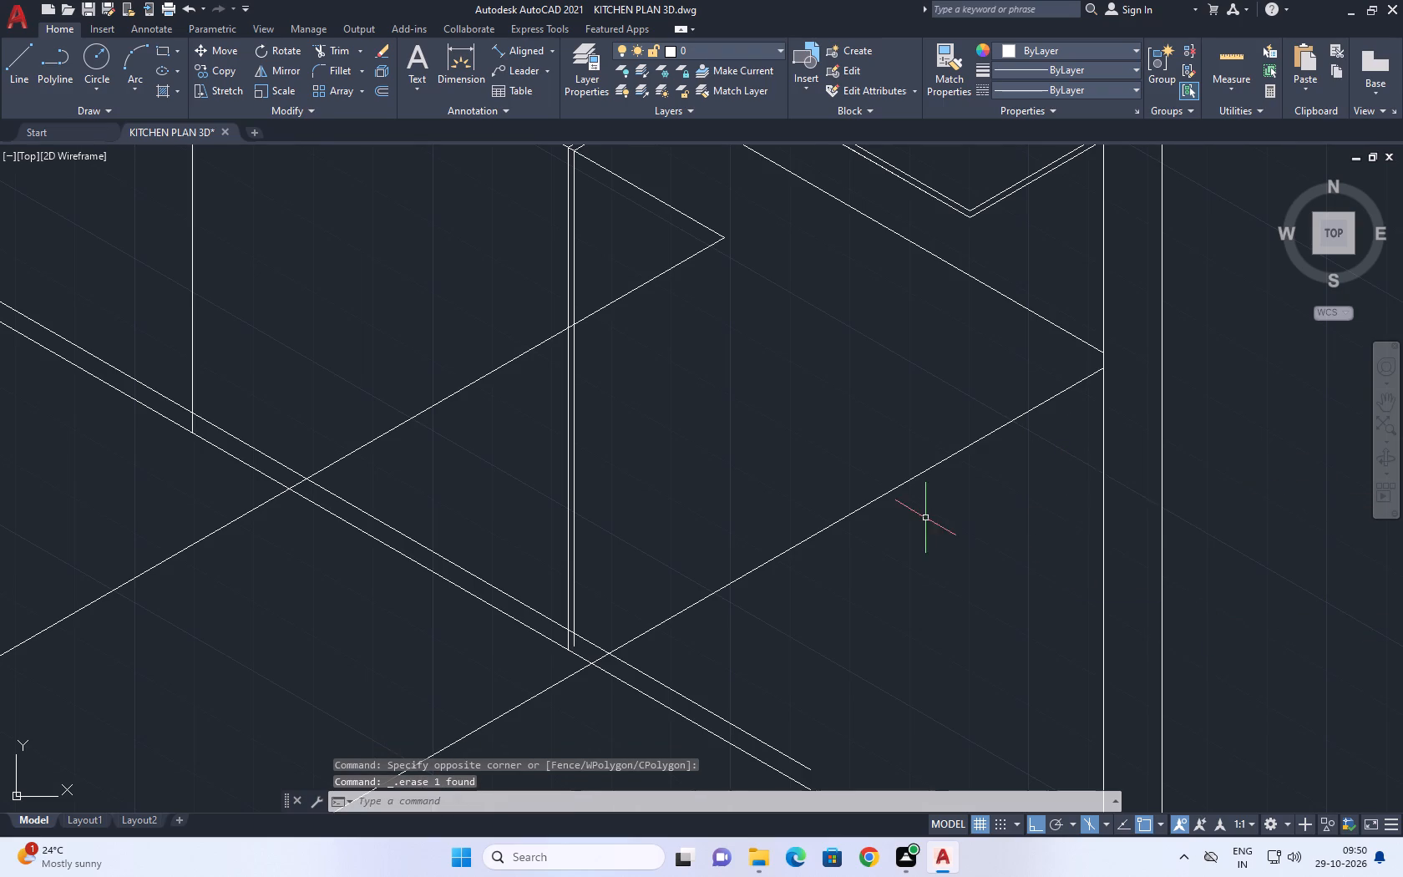
# Trim the two plinth lines' overshoot past the long 30° floor line at the foot of the end panel.
pyautogui.scroll(-2, 922, 516)
pyautogui.press('t')
pyautogui.press('r')
pyautogui.press('space')
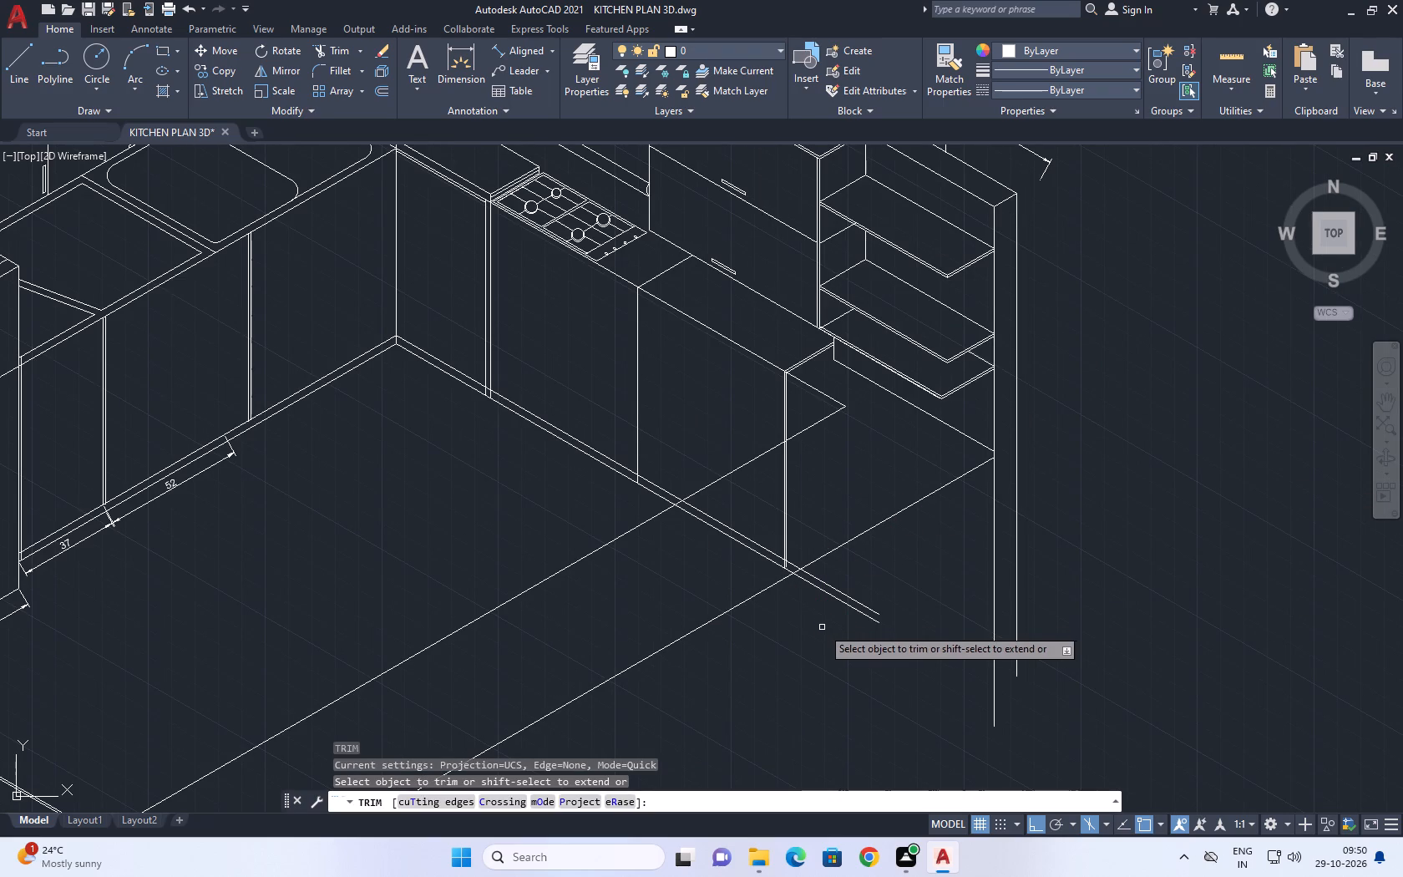
pyautogui.click(865, 589)
pyautogui.click(790, 631)
pyautogui.moveTo(801, 607); pyautogui.dragTo(846, 666, button='middle')
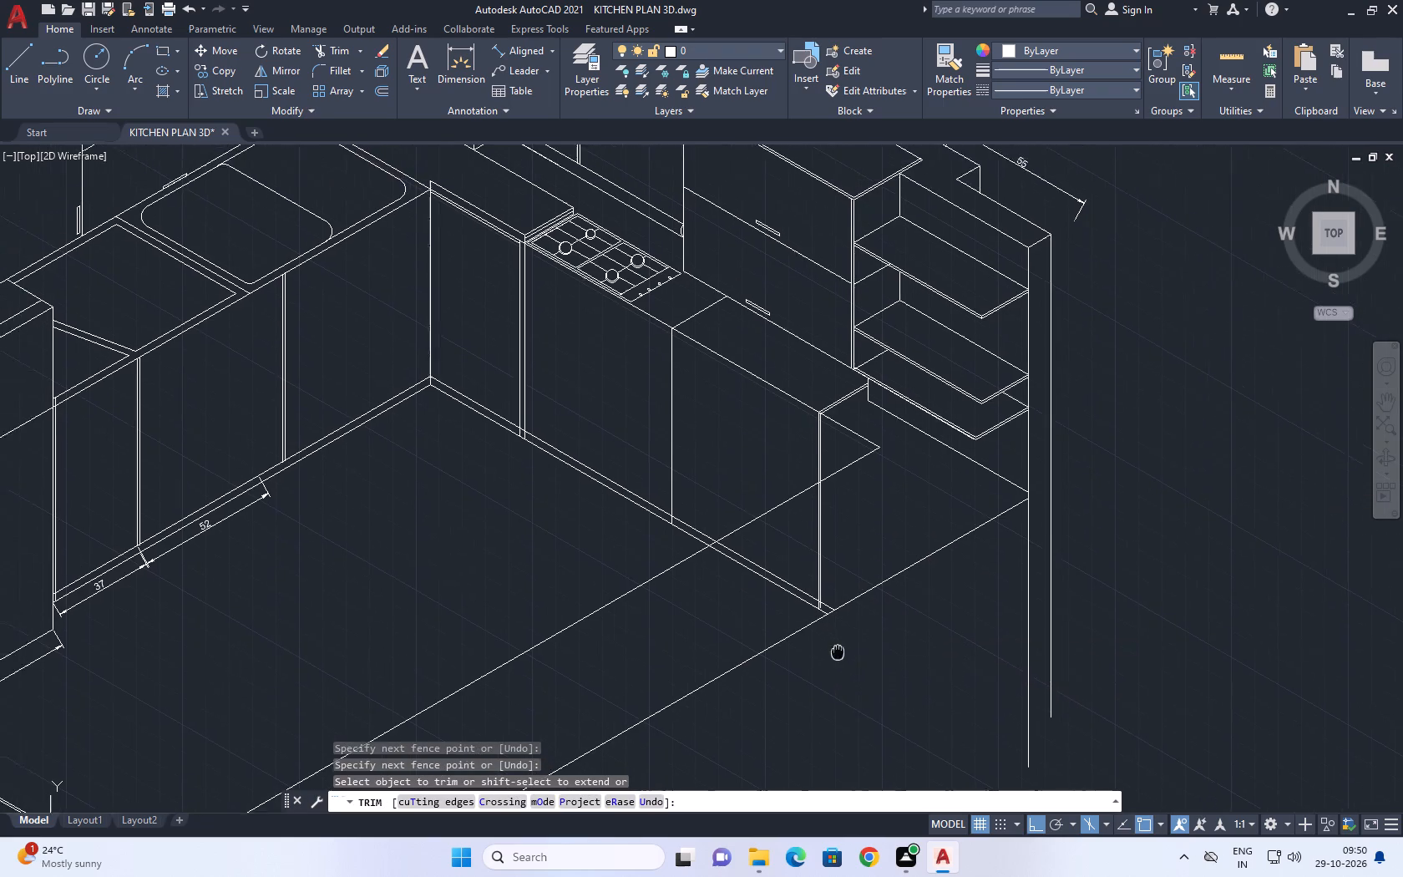
pyautogui.moveTo(846, 666); pyautogui.dragTo(889, 735, button='middle')
pyautogui.press('Escape')
# Extend the end panel's two vertical edges down to the long 30° floor line.
pyautogui.moveTo(866, 682); pyautogui.dragTo(891, 717, button='middle')
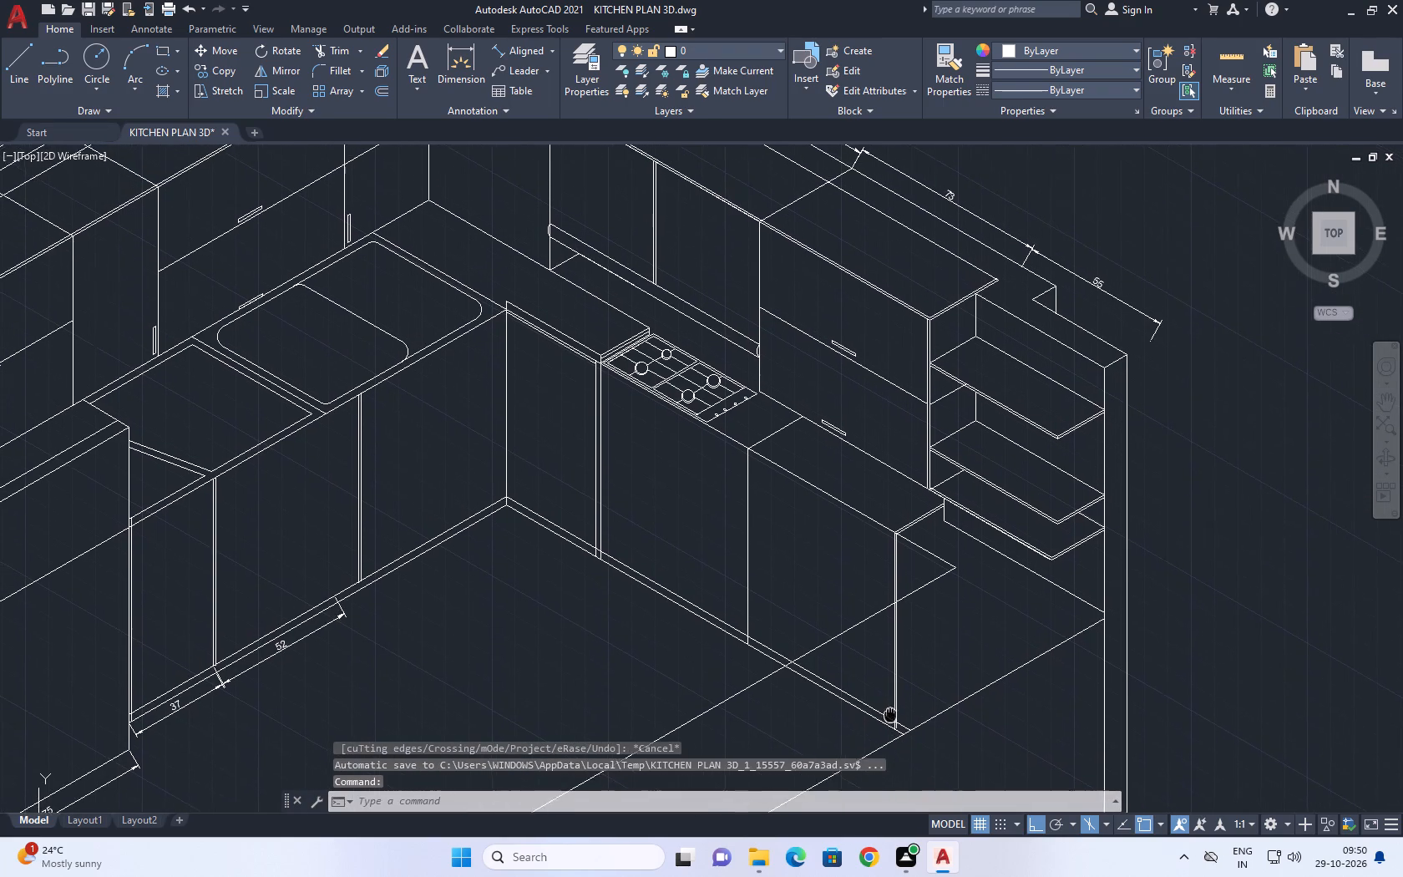
pyautogui.moveTo(891, 717); pyautogui.dragTo(893, 720, button='middle')
pyautogui.moveTo(892, 734); pyautogui.dragTo(929, 636, button='middle')
pyautogui.press('e')
pyautogui.write('x')
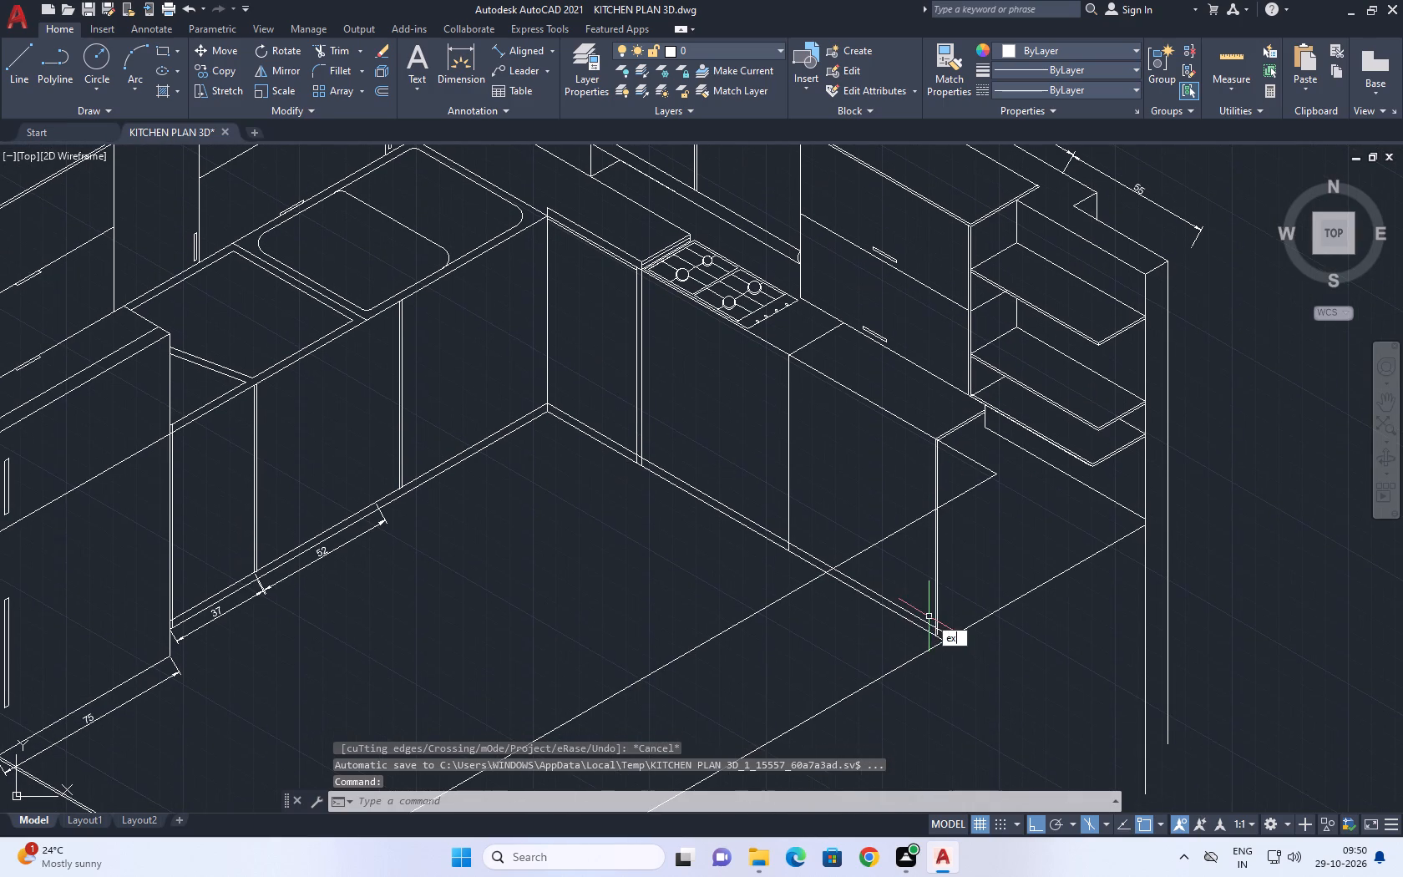
pyautogui.press('space')
pyautogui.click(937, 596)
pyautogui.click(920, 582)
pyautogui.click(965, 597)
pyautogui.press('Escape')
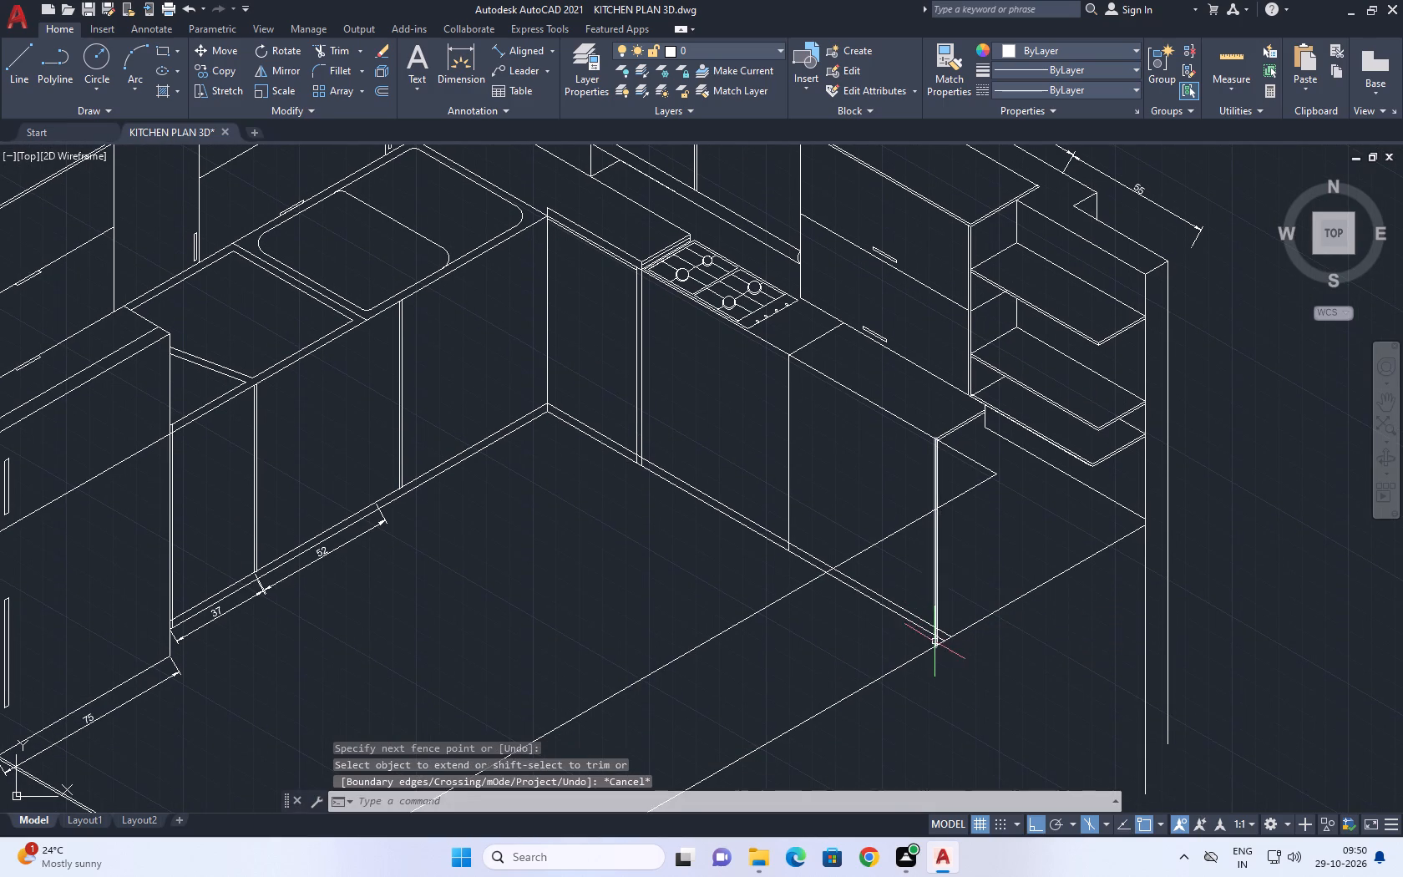
# Draw a short vertical line from the floor line's wall end up to the end of the 330° wall-base line.
pyautogui.scroll(2, 934, 641)
pyautogui.scroll(-2, 1006, 630)
pyautogui.moveTo(1065, 641); pyautogui.dragTo(1041, 621, button='middle')
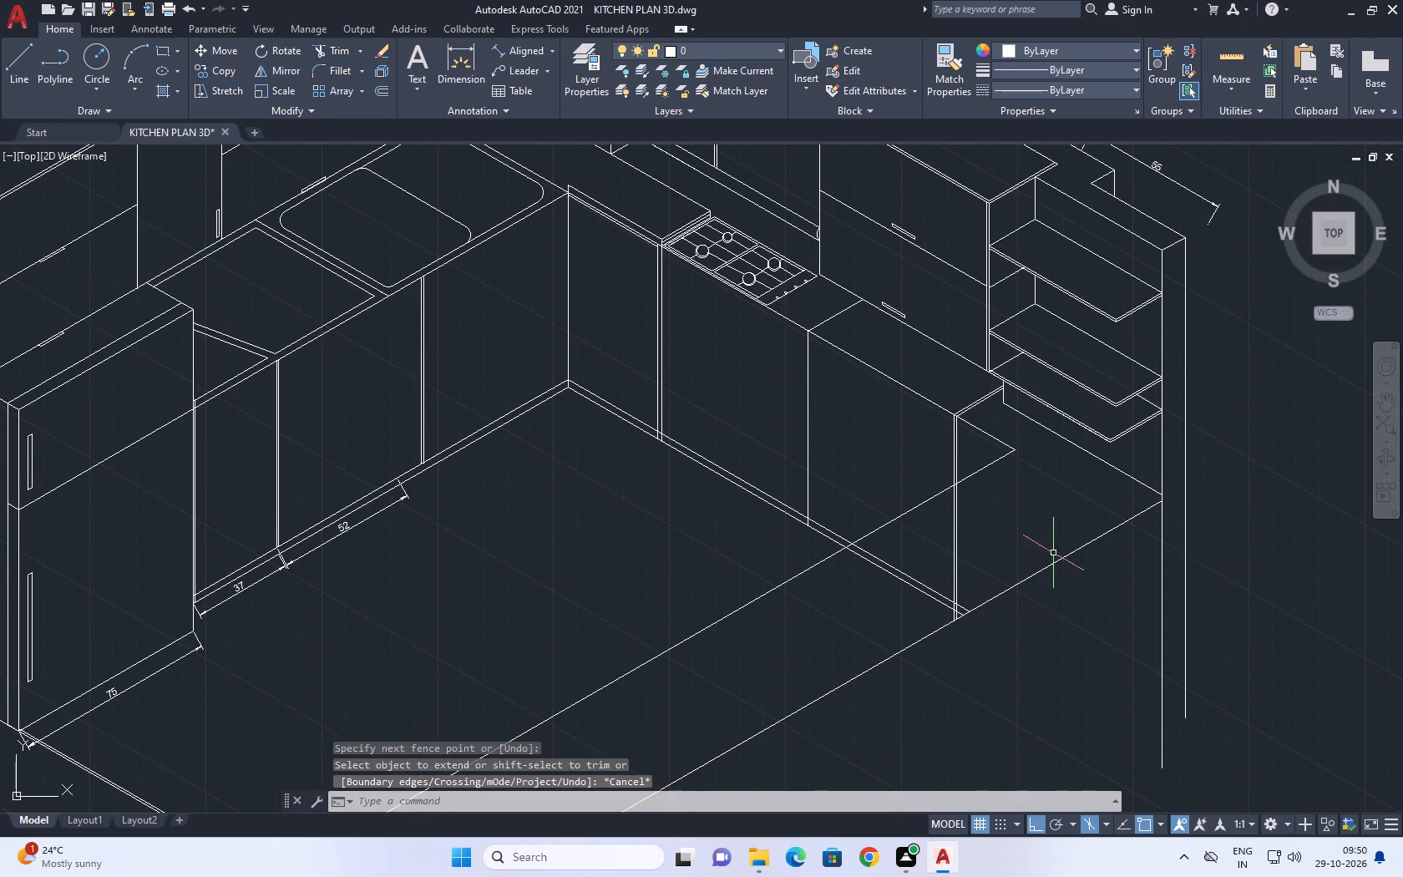
pyautogui.click(1060, 568)
pyautogui.click(1028, 544)
pyautogui.moveTo(1031, 565); pyautogui.dragTo(1031, 638, button='middle')
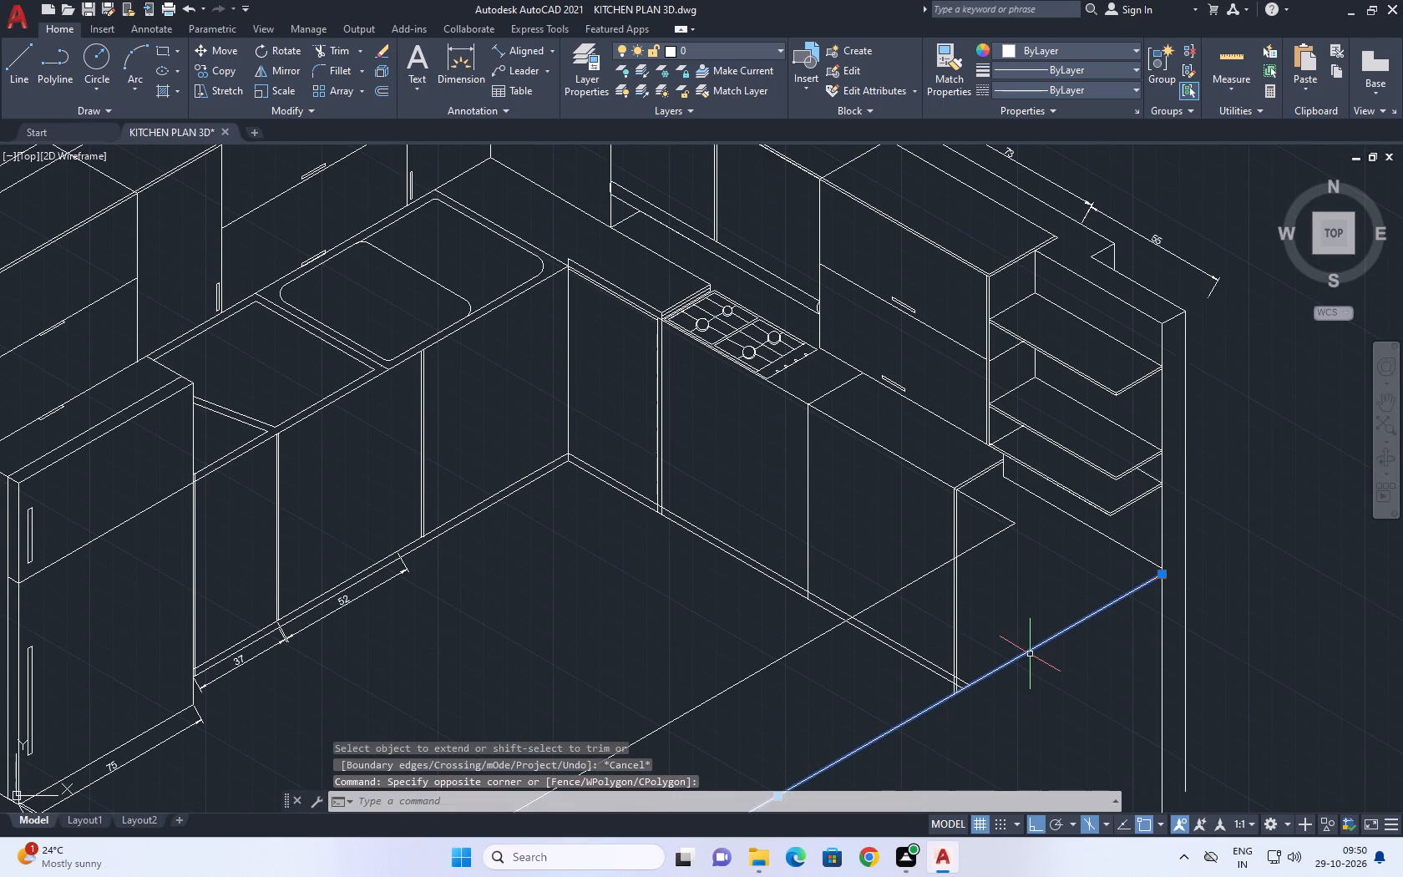
pyautogui.press('l')
pyautogui.press('space')
pyautogui.scroll(3, 1144, 587)
pyautogui.click(1178, 565)
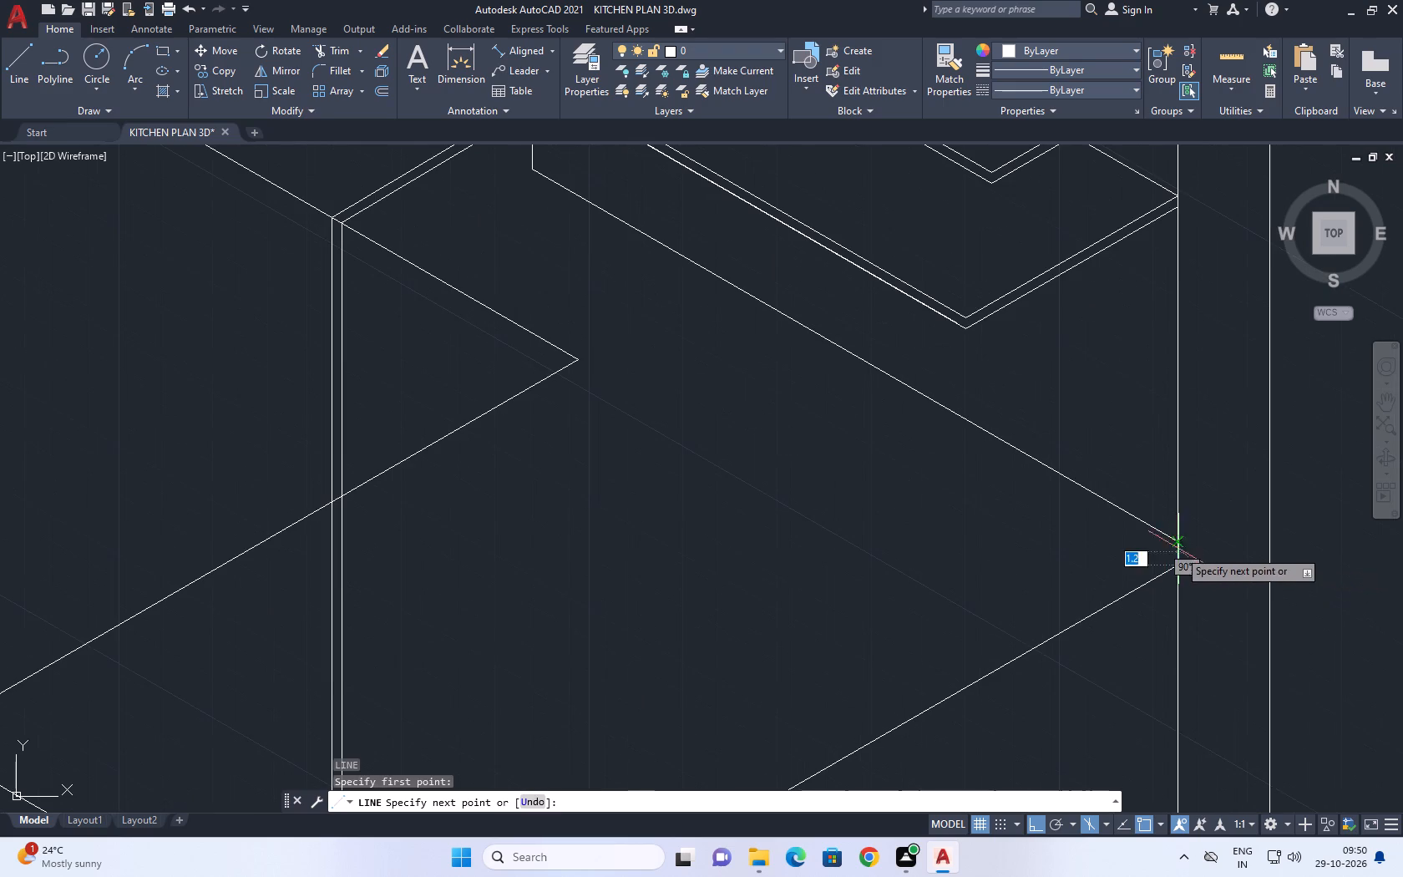
pyautogui.click(1178, 541)
pyautogui.press('Escape')
# Move the long 30° floor line up so its wall end meets the end of the 330° wall-base line.
pyautogui.moveTo(1160, 611); pyautogui.dragTo(1147, 600)
pyautogui.click(1086, 555)
pyautogui.press('m')
pyautogui.press('space')
pyautogui.click(1176, 565)
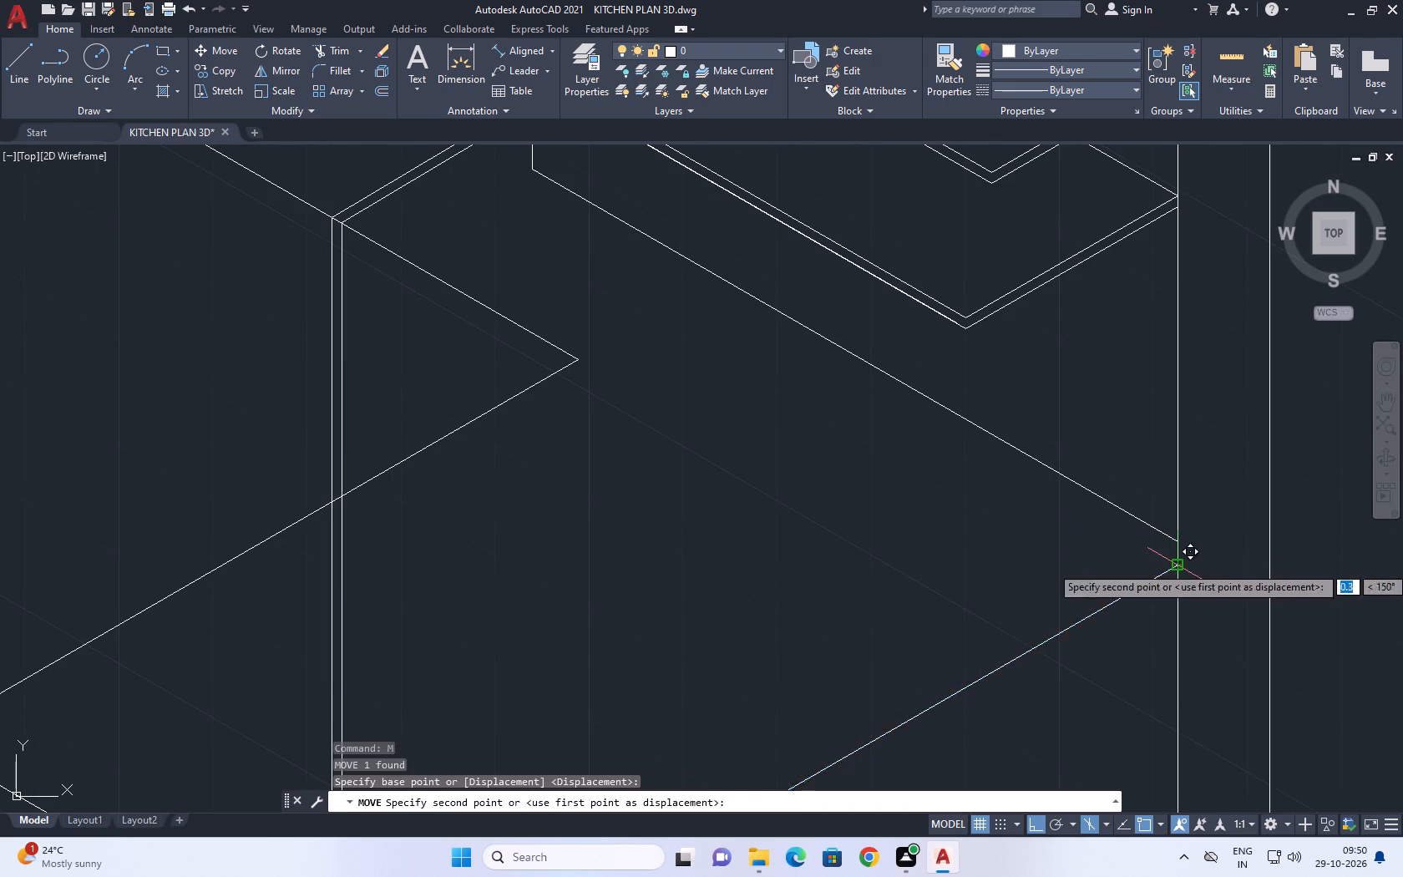
pyautogui.click(1172, 540)
# Trim the plinth lines and the end panel's vertical edges where they overshoot the moved 30° floor line.
pyautogui.scroll(-3, 923, 518)
pyautogui.scroll(2, 783, 649)
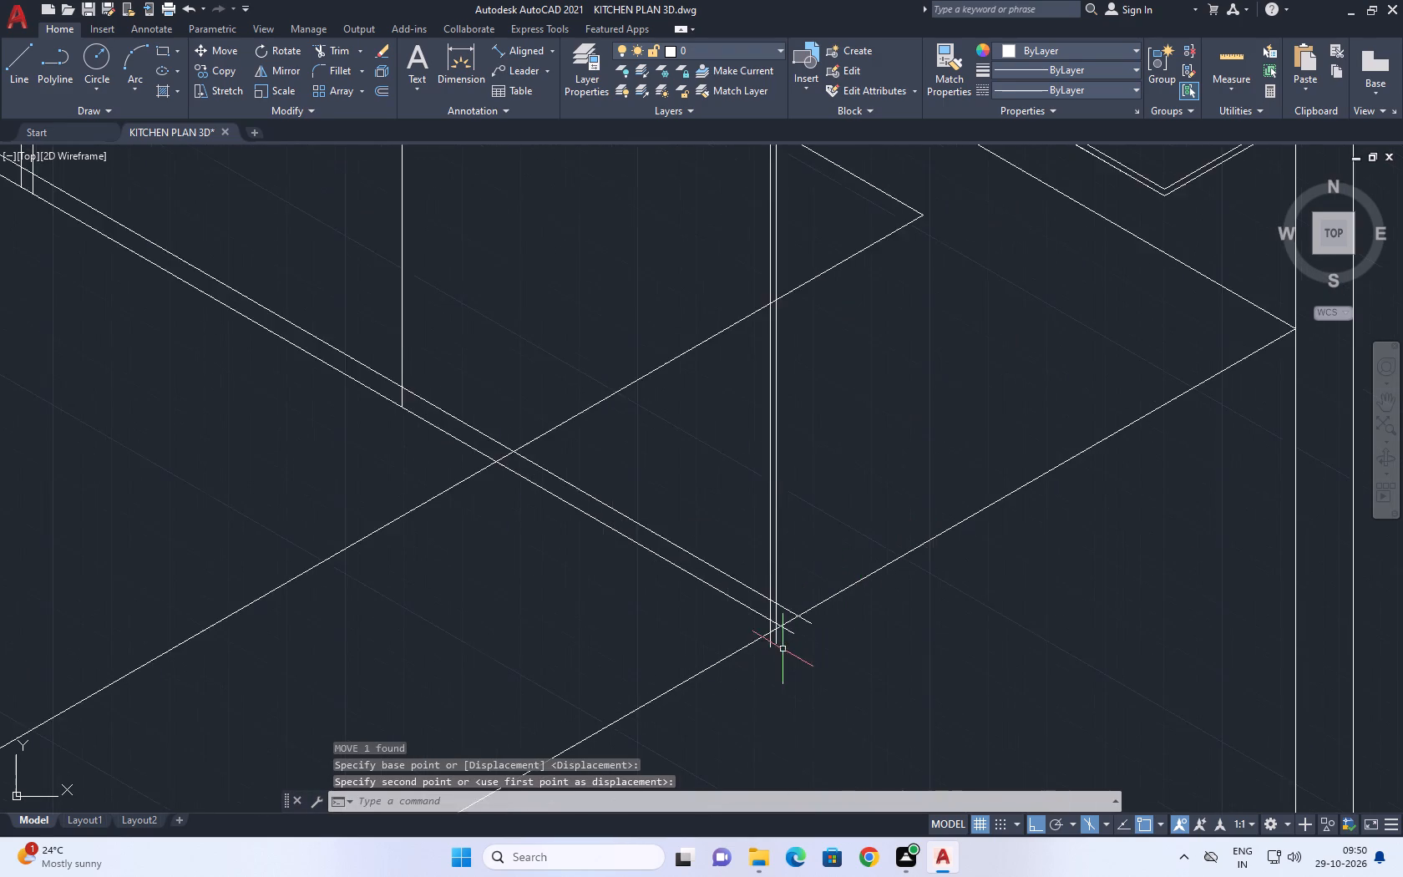
pyautogui.scroll(2, 773, 646)
pyautogui.middleClick(741, 601)
pyautogui.scroll(1, 785, 616)
pyautogui.moveTo(785, 572); pyautogui.dragTo(798, 611, button='middle')
pyautogui.press('t')
pyautogui.press('r')
pyautogui.press('space')
pyautogui.scroll(1, 844, 649)
pyautogui.click(965, 550)
pyautogui.doubleClick(788, 664)
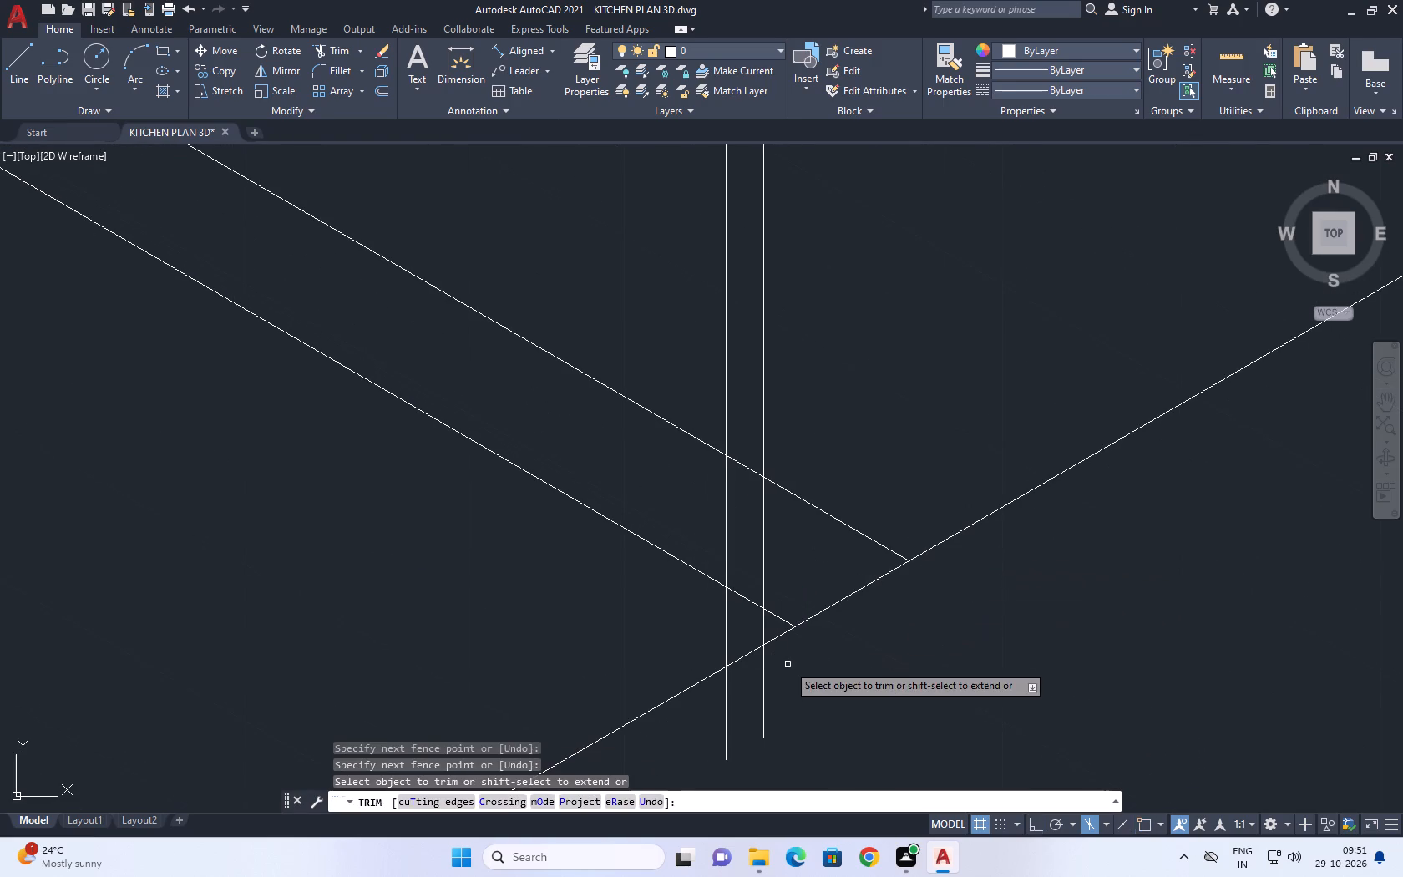
pyautogui.click(705, 702)
pyautogui.click(820, 693)
pyautogui.scroll(-5, 842, 619)
pyautogui.press('Escape')
pyautogui.scroll(-3, 841, 598)
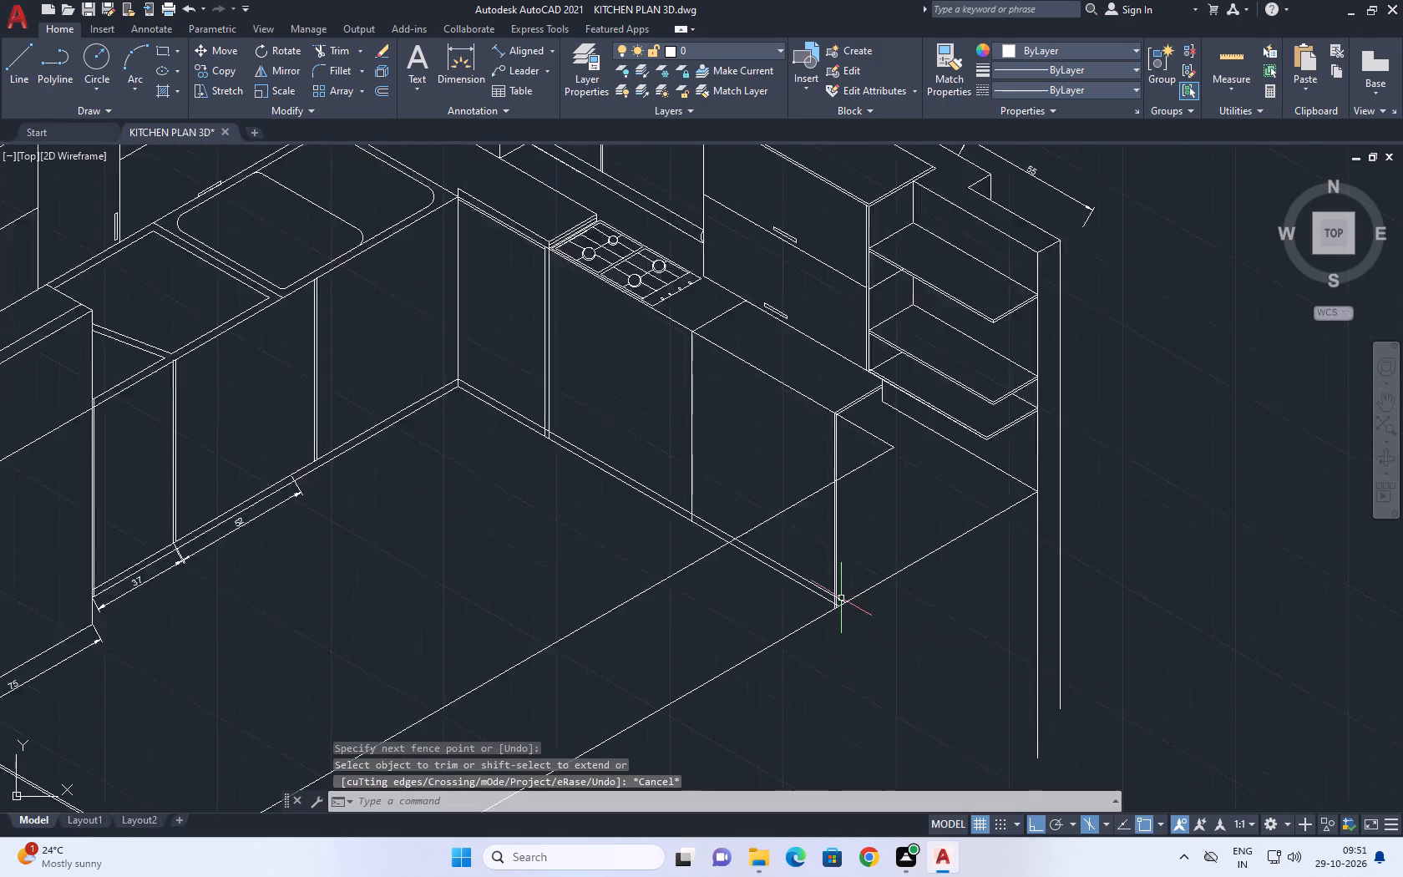
# Trim both plinth lines back to the end panel's inner edge and remove that edge's segment between them.
pyautogui.scroll(2, 835, 612)
pyautogui.moveTo(812, 570); pyautogui.dragTo(828, 617, button='middle')
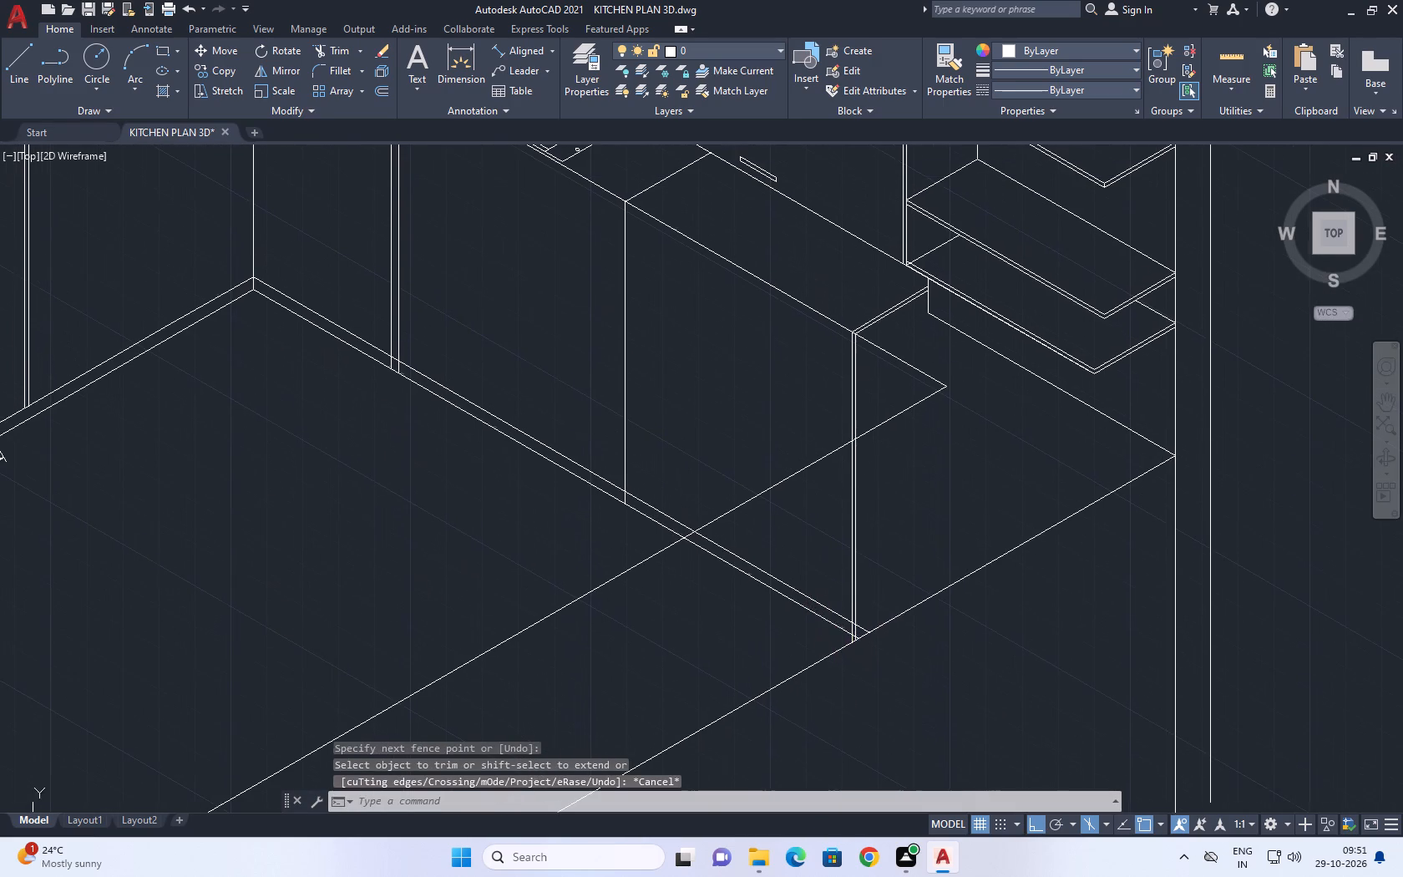
pyautogui.write('tr')
pyautogui.press('space')
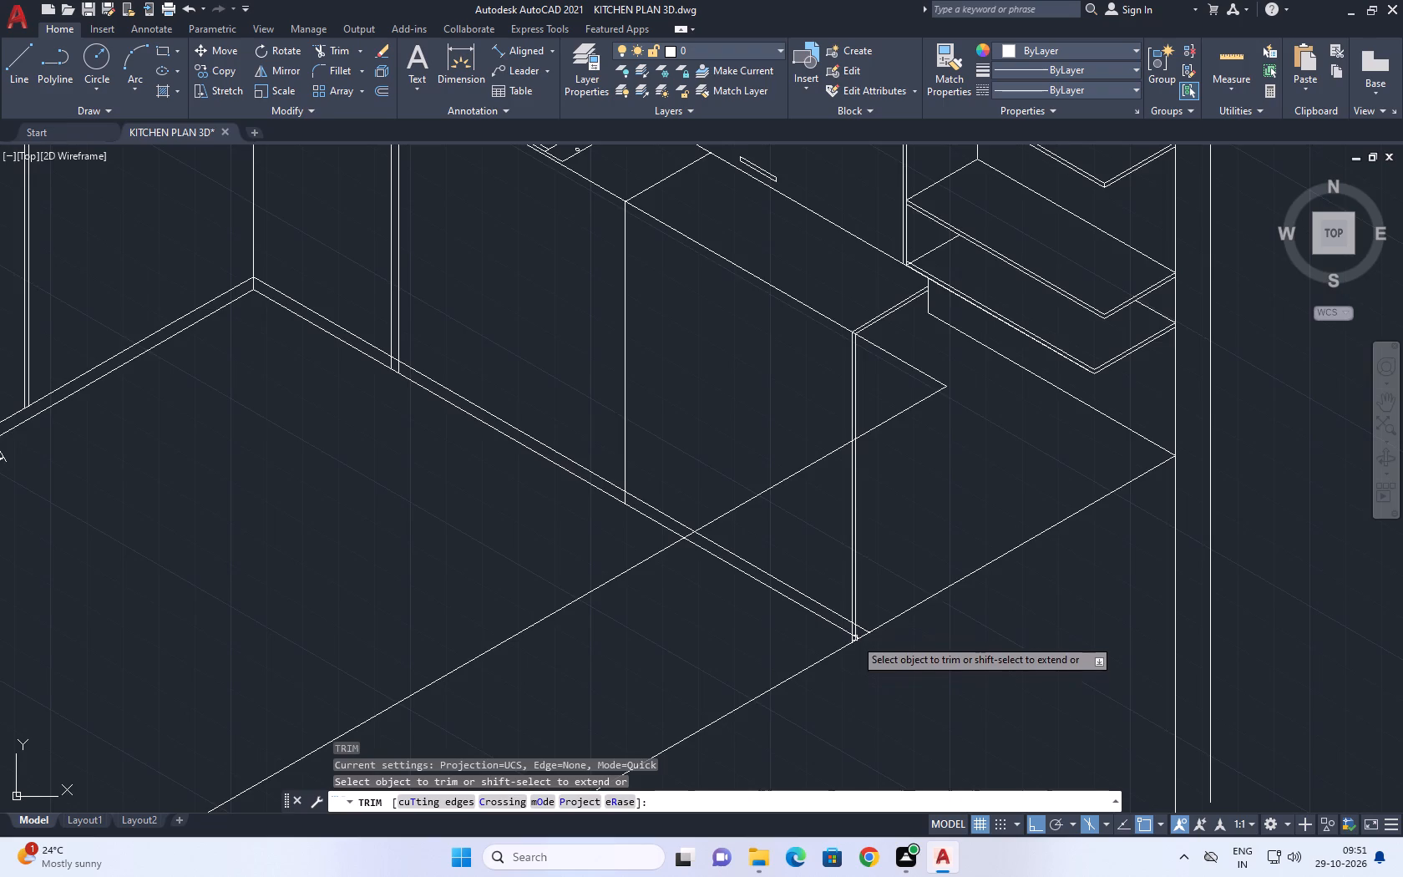
pyautogui.scroll(3, 854, 636)
pyautogui.click(867, 611)
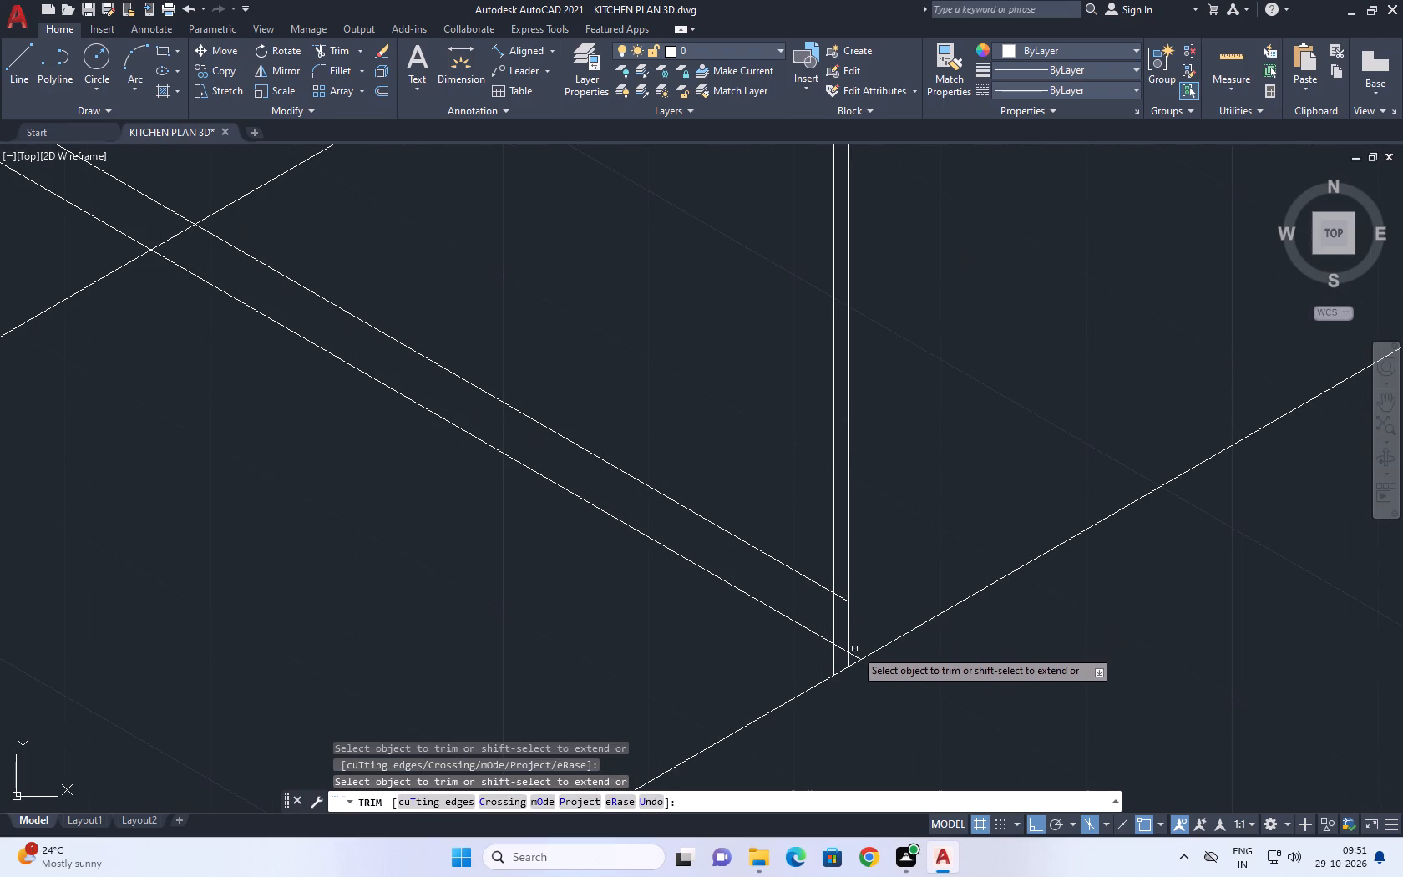
pyautogui.click(854, 656)
pyautogui.scroll(2, 841, 606)
pyautogui.click(842, 590)
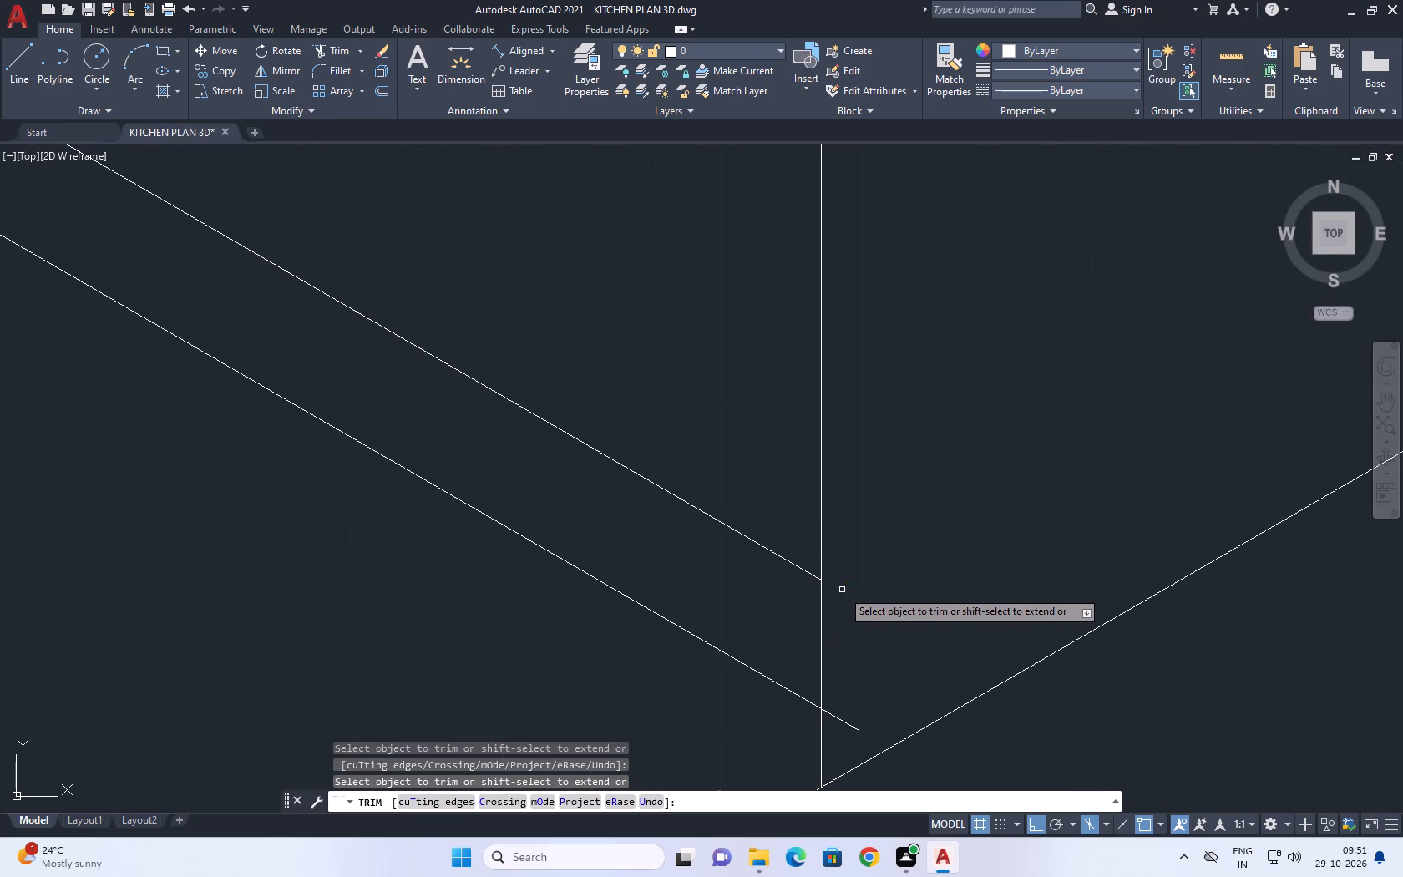
pyautogui.click(811, 630)
pyautogui.click(829, 619)
pyautogui.click(840, 717)
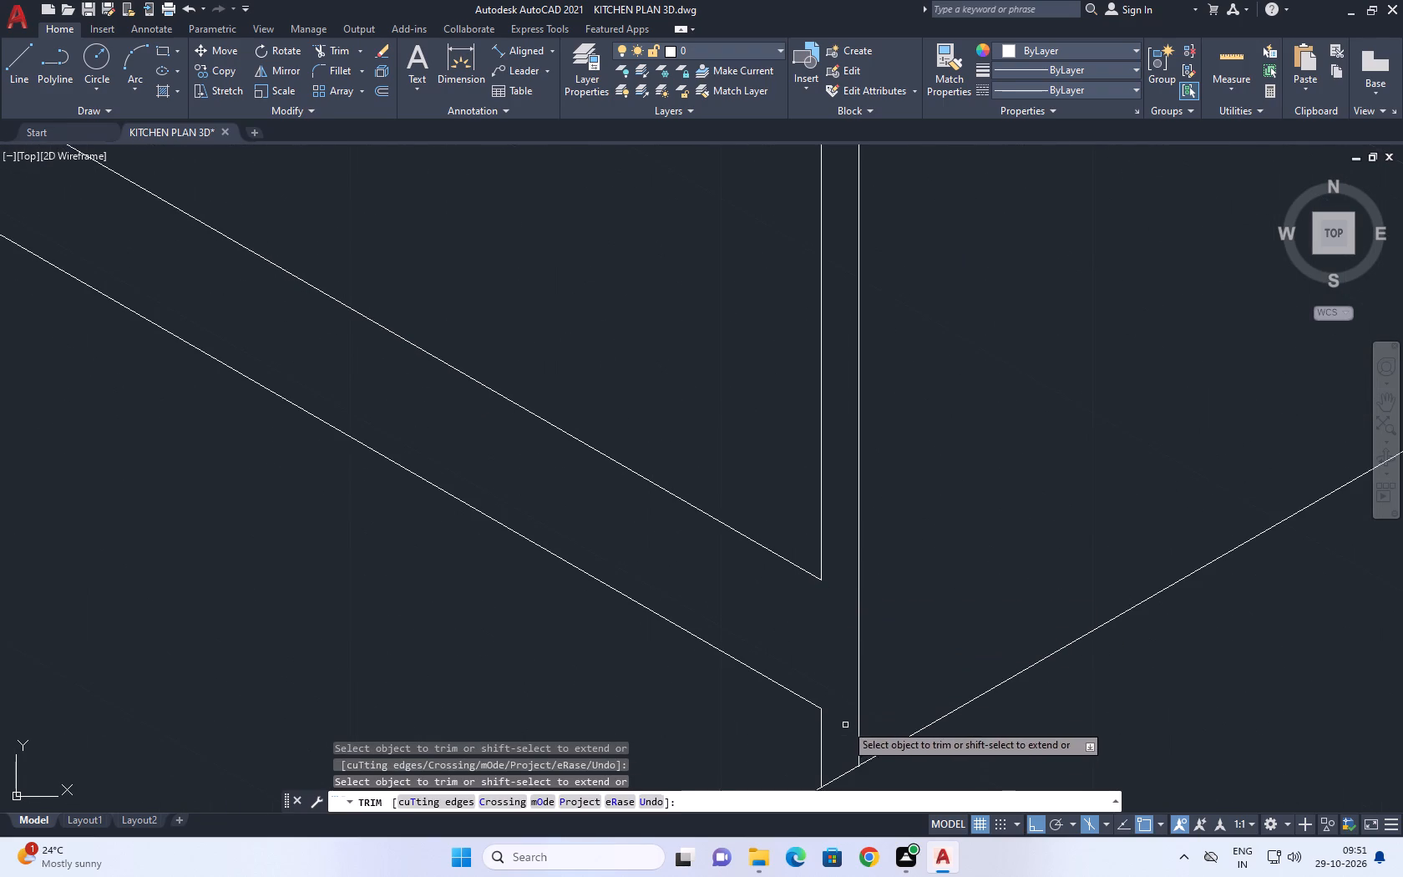
pyautogui.press('Escape')
# Trim away the upper plinth line between the last cabinet divider and the end panel.
pyautogui.scroll(-6, 858, 625)
pyautogui.moveTo(820, 641); pyautogui.dragTo(862, 676, button='middle')
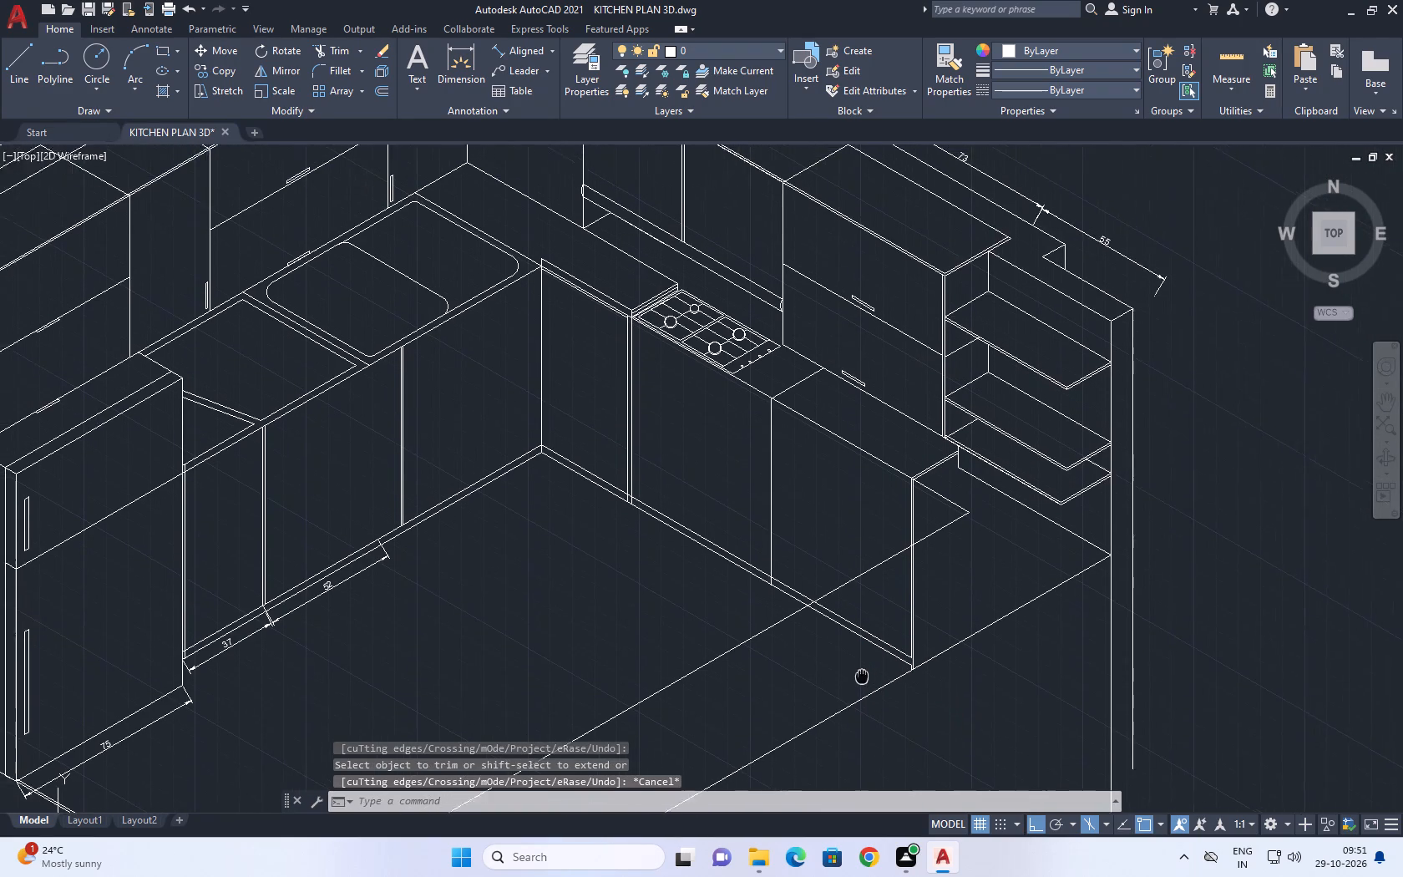
pyautogui.moveTo(862, 676); pyautogui.dragTo(906, 712, button='middle')
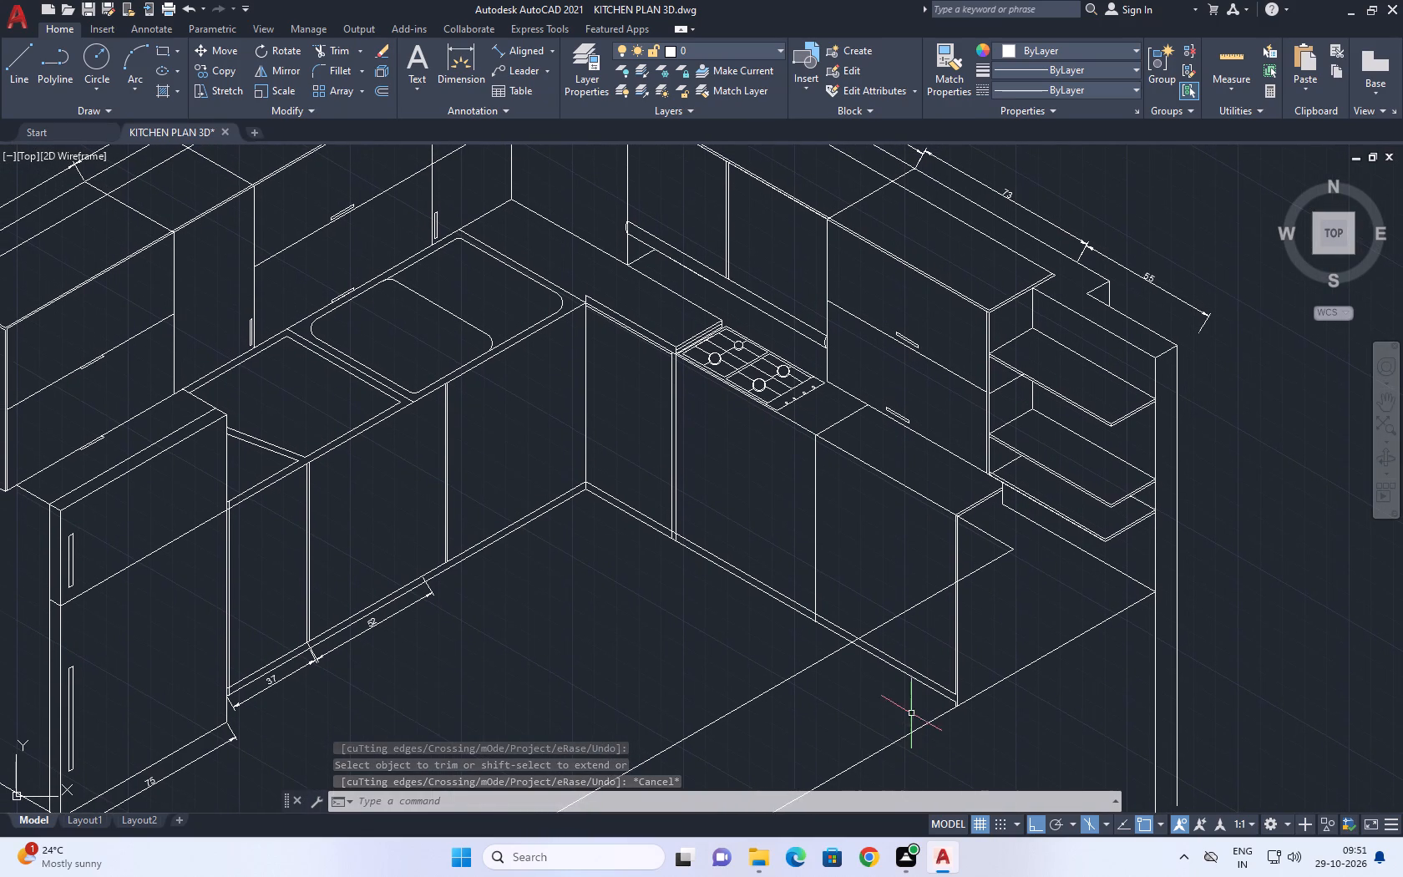
pyautogui.scroll(1, 929, 674)
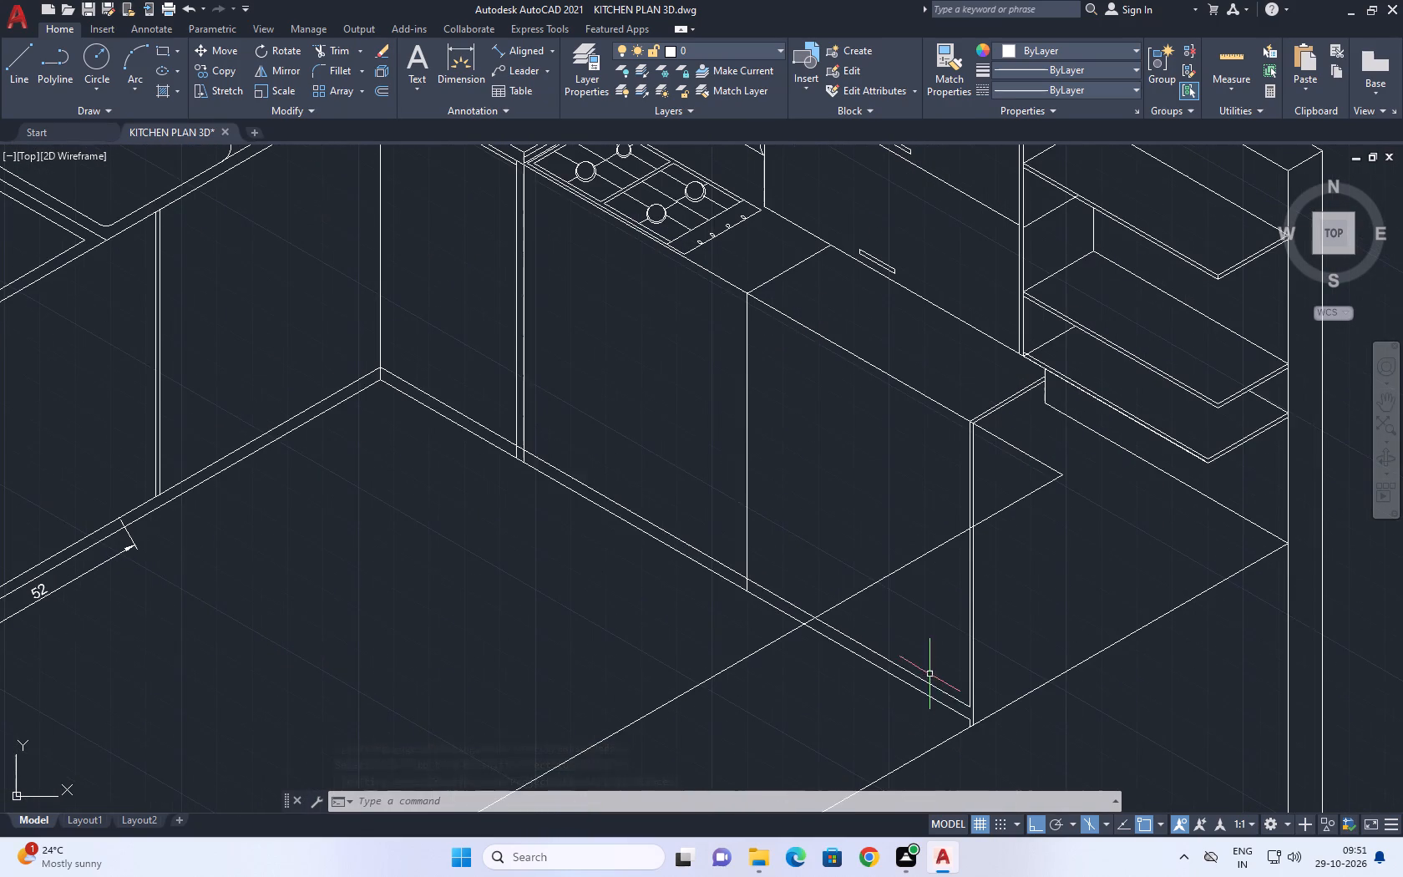
pyautogui.click(924, 682)
pyautogui.press('Escape')
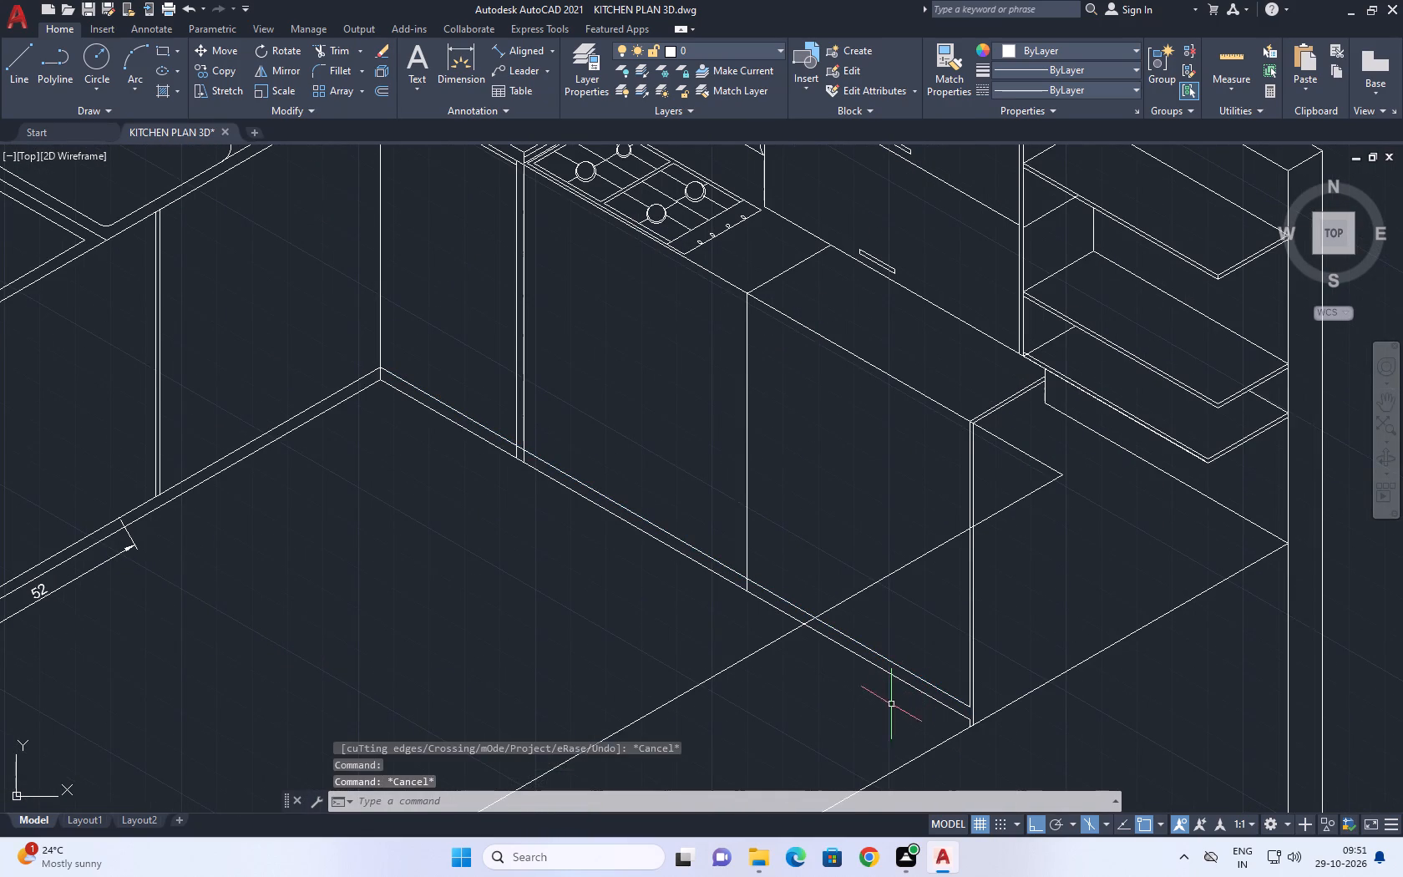
pyautogui.moveTo(825, 686); pyautogui.dragTo(843, 700, button='middle')
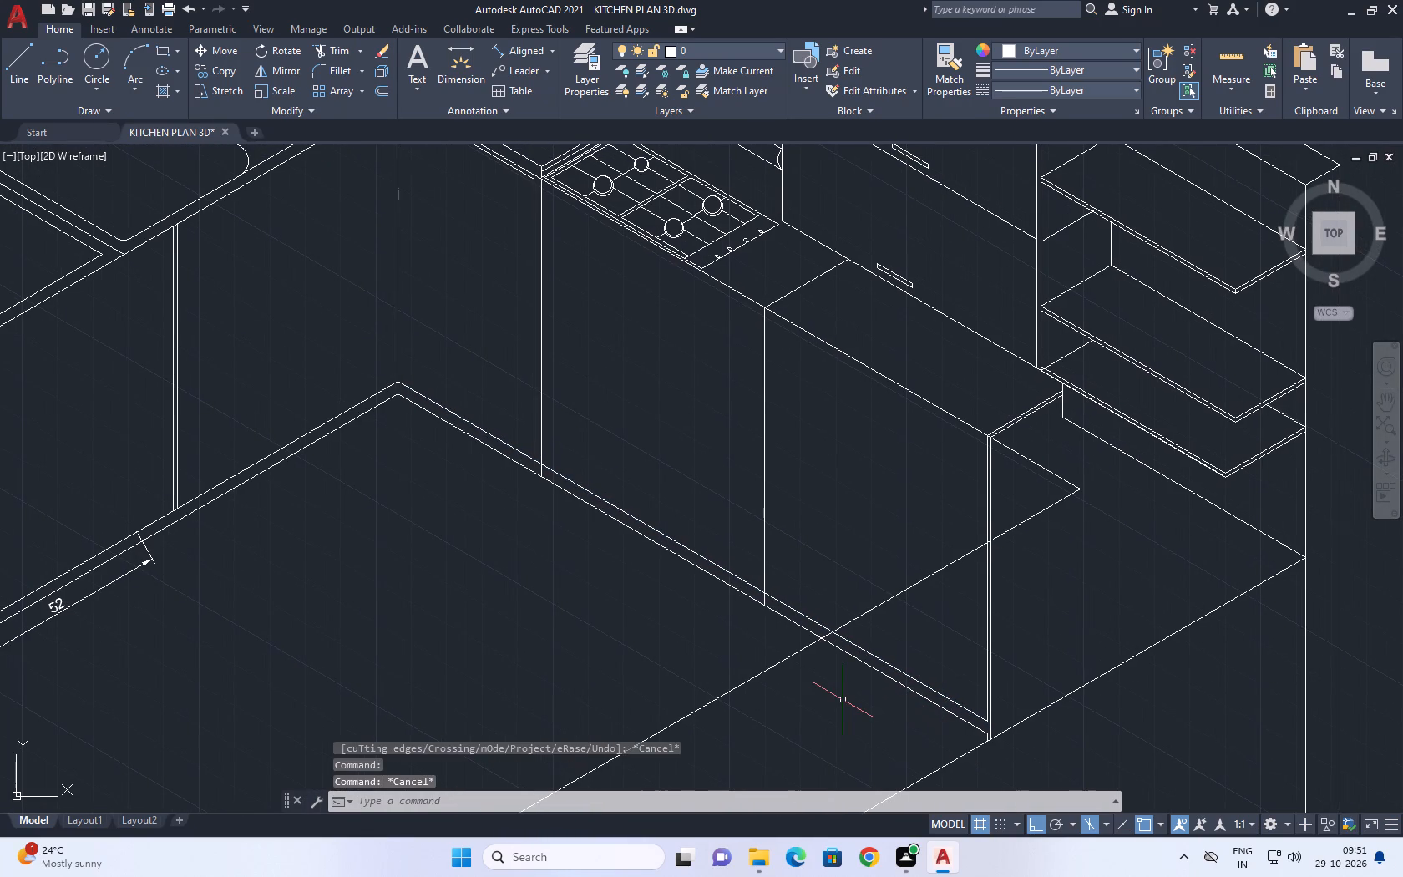
pyautogui.write('tr')
pyautogui.press('space')
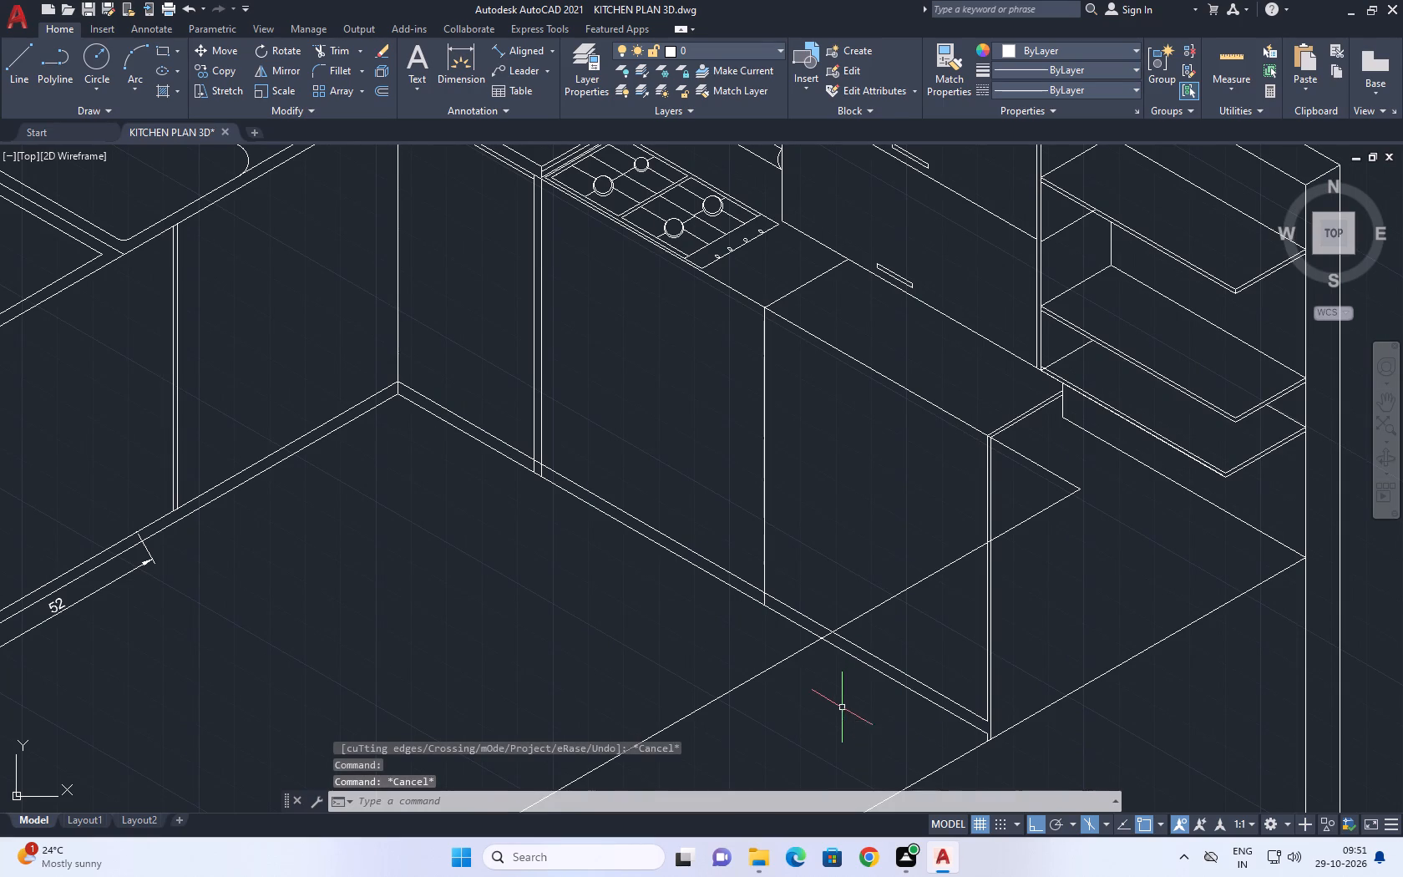
pyautogui.doubleClick(932, 686)
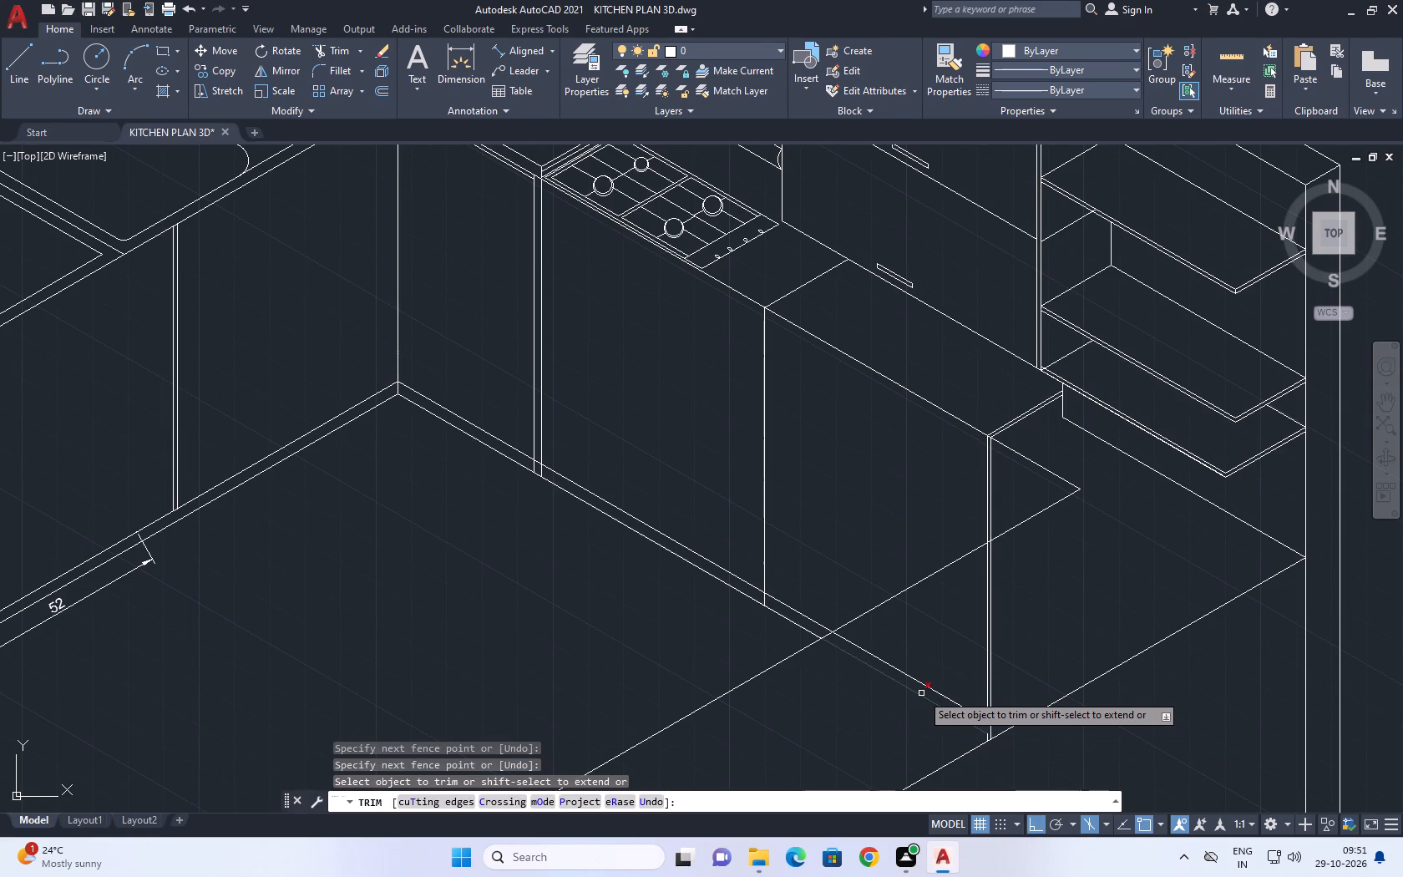
pyautogui.click(929, 688)
pyautogui.doubleClick(803, 610)
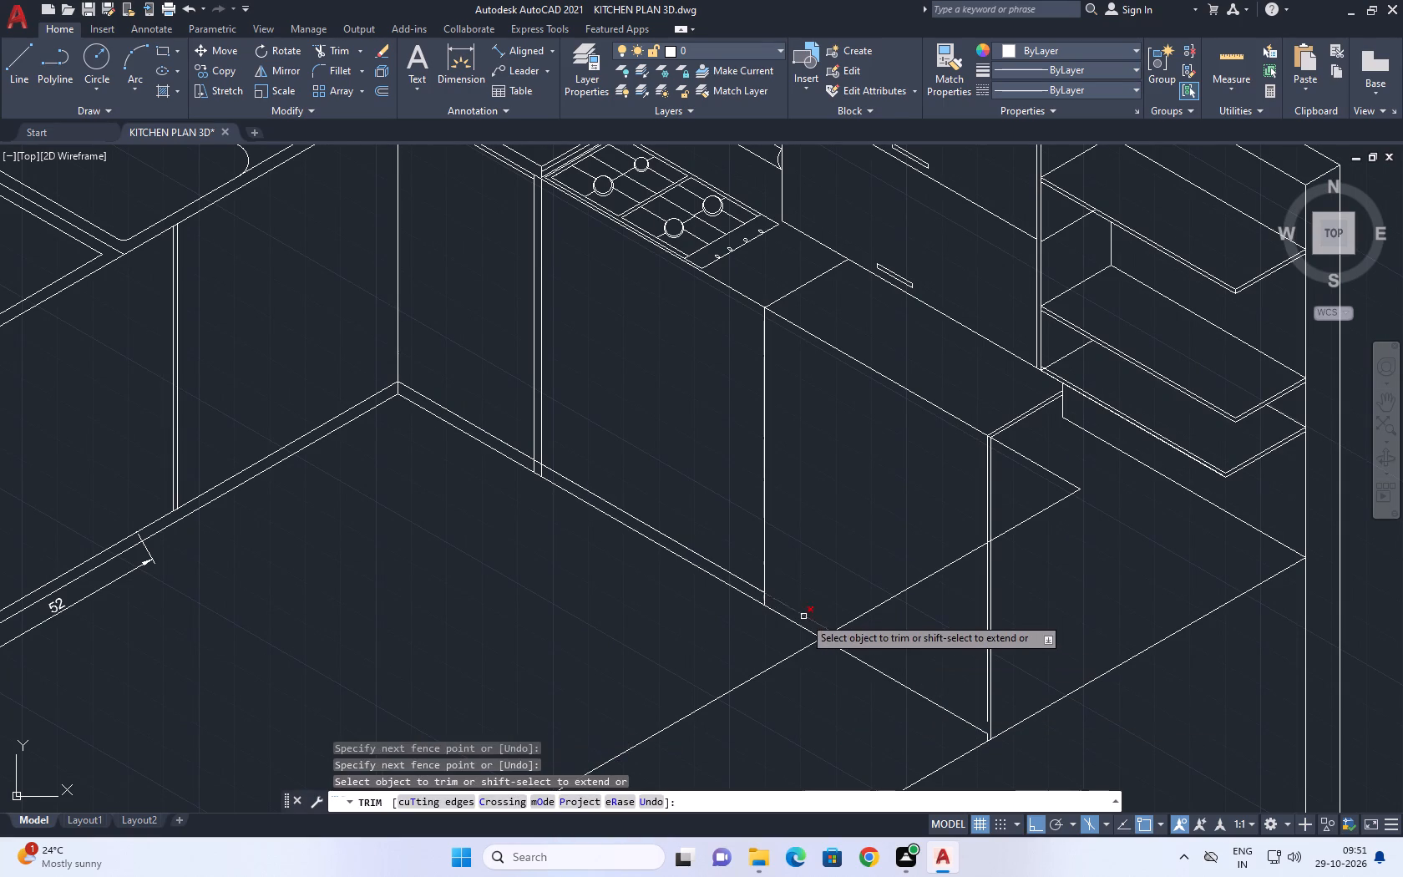
pyautogui.click(803, 616)
pyautogui.press('Escape')
# Extend the end panel's inner vertical edge down to the 30° floor line across the gap at the plinth.
pyautogui.moveTo(876, 674); pyautogui.dragTo(940, 553, button='middle')
pyautogui.press('e')
pyautogui.press('x')
pyautogui.press('space')
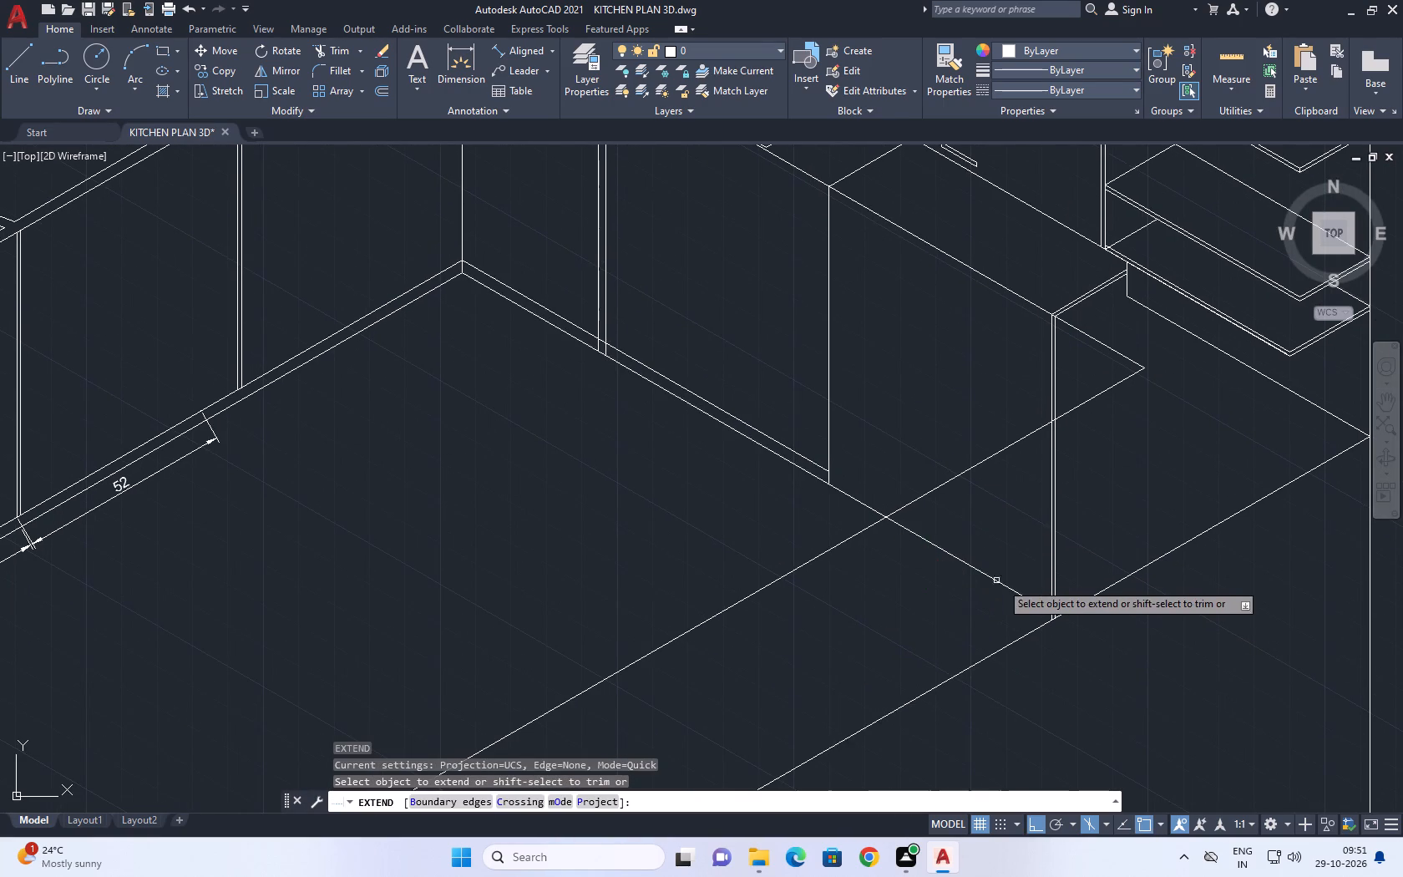
pyautogui.click(1040, 601)
pyautogui.click(1062, 593)
pyautogui.scroll(1, 1054, 610)
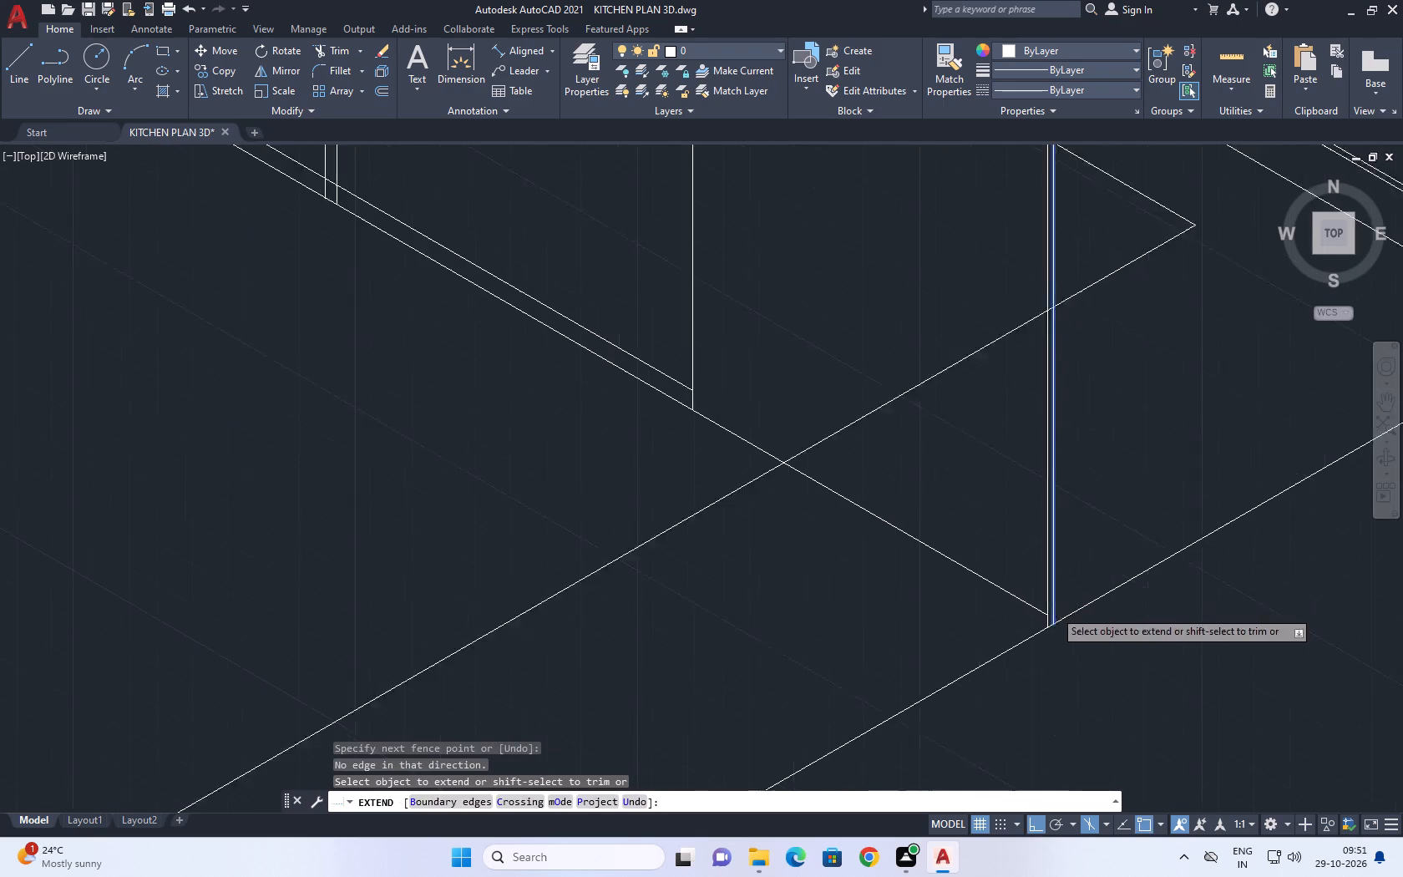
pyautogui.scroll(1, 1054, 610)
pyautogui.click(1018, 574)
pyautogui.click(1087, 593)
pyautogui.press('Escape')
# Erase the leftover short vertical segment at the foot of the end panel's inner edge.
pyautogui.moveTo(1066, 616); pyautogui.dragTo(982, 560, button='middle')
pyautogui.click(904, 449)
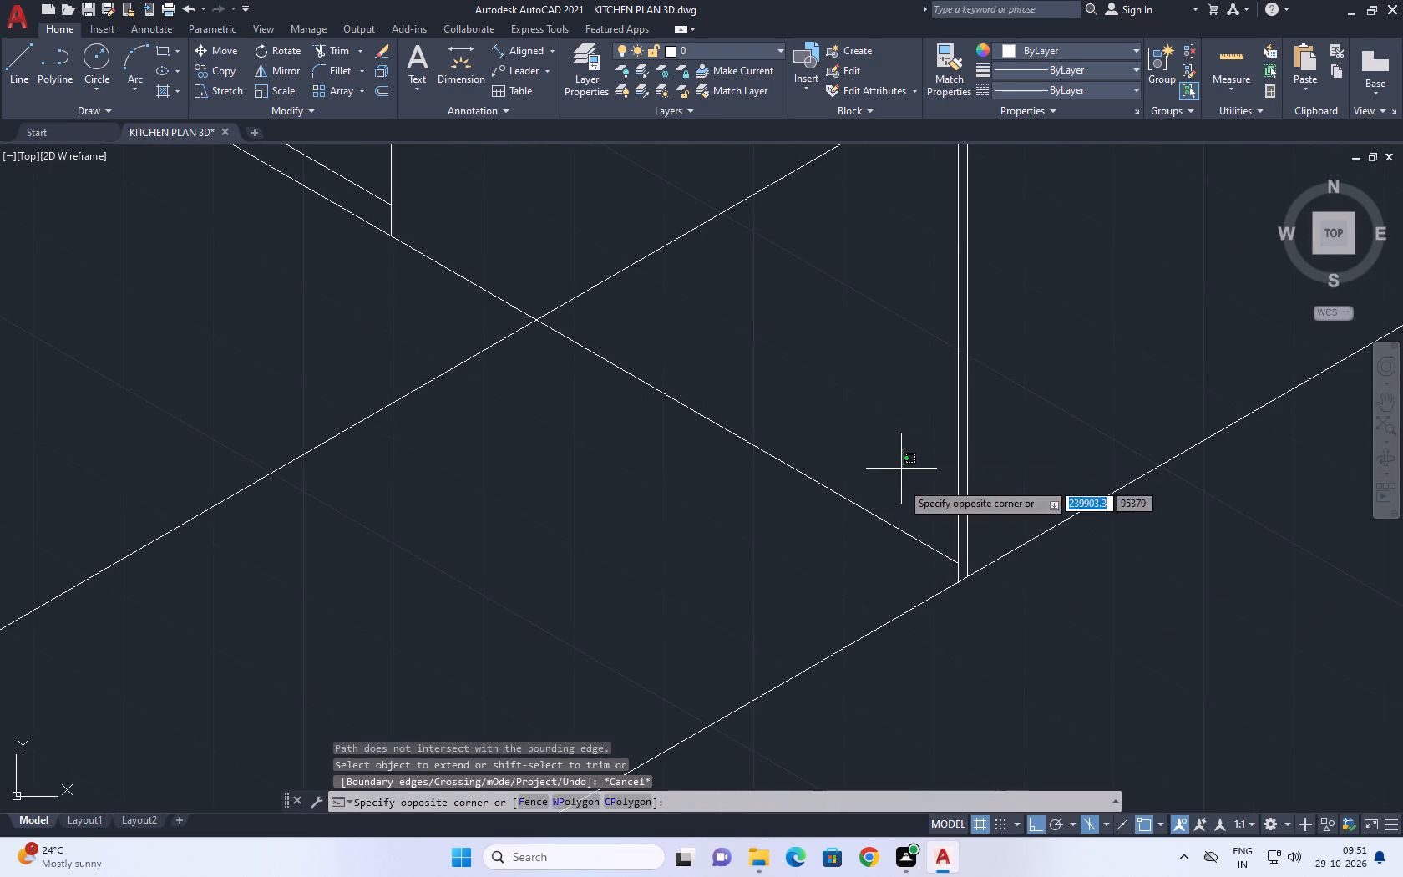
pyautogui.click(1017, 639)
pyautogui.press('Delete')
# Trim the upper 30° line where it crosses the last base cabinet, between its bottom edge and the end panel.
pyautogui.scroll(-1, 912, 586)
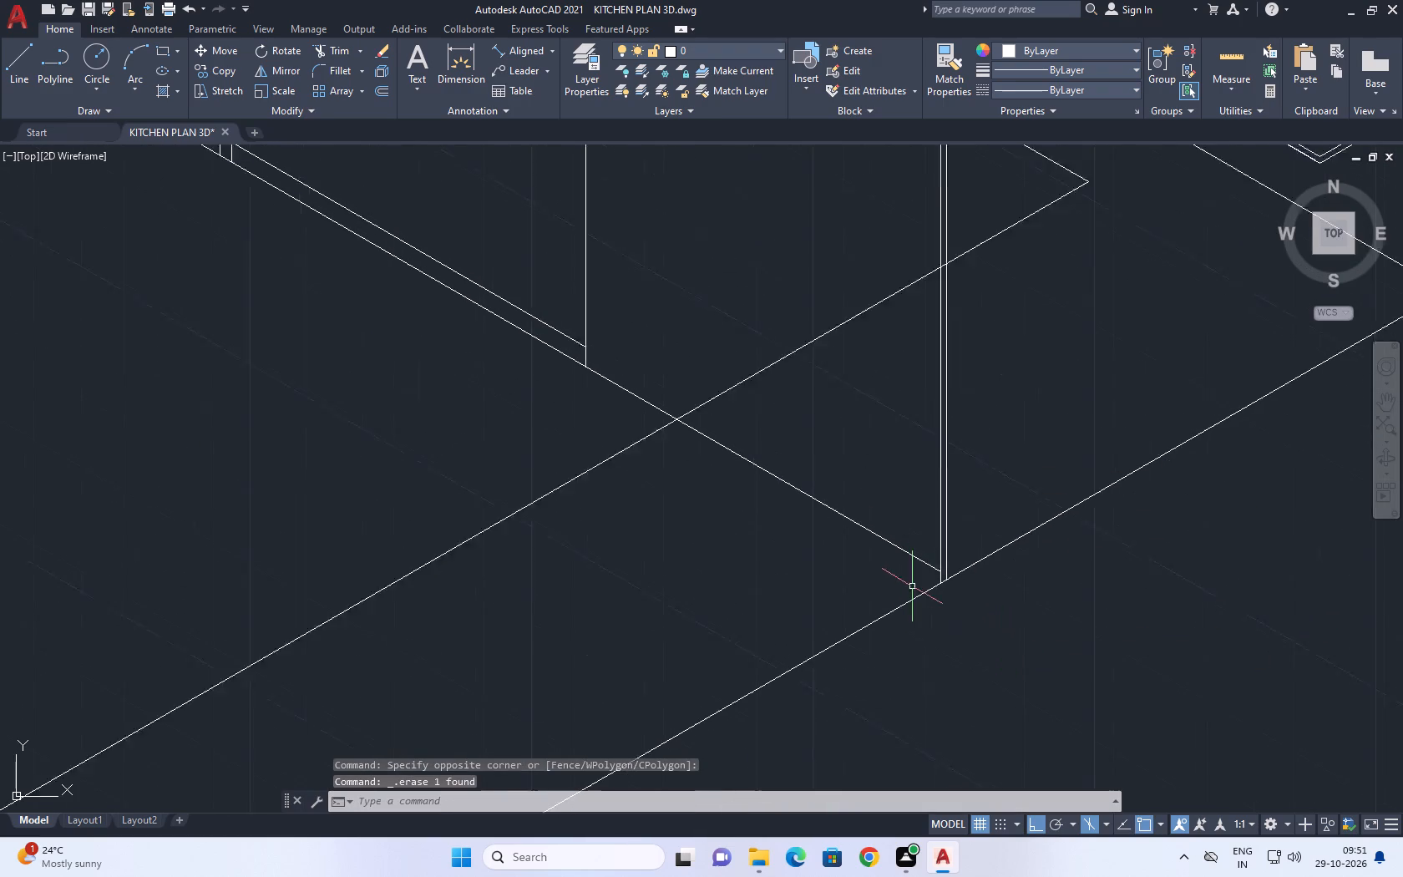
pyautogui.scroll(-3, 912, 586)
pyautogui.moveTo(905, 536); pyautogui.dragTo(903, 520, button='middle')
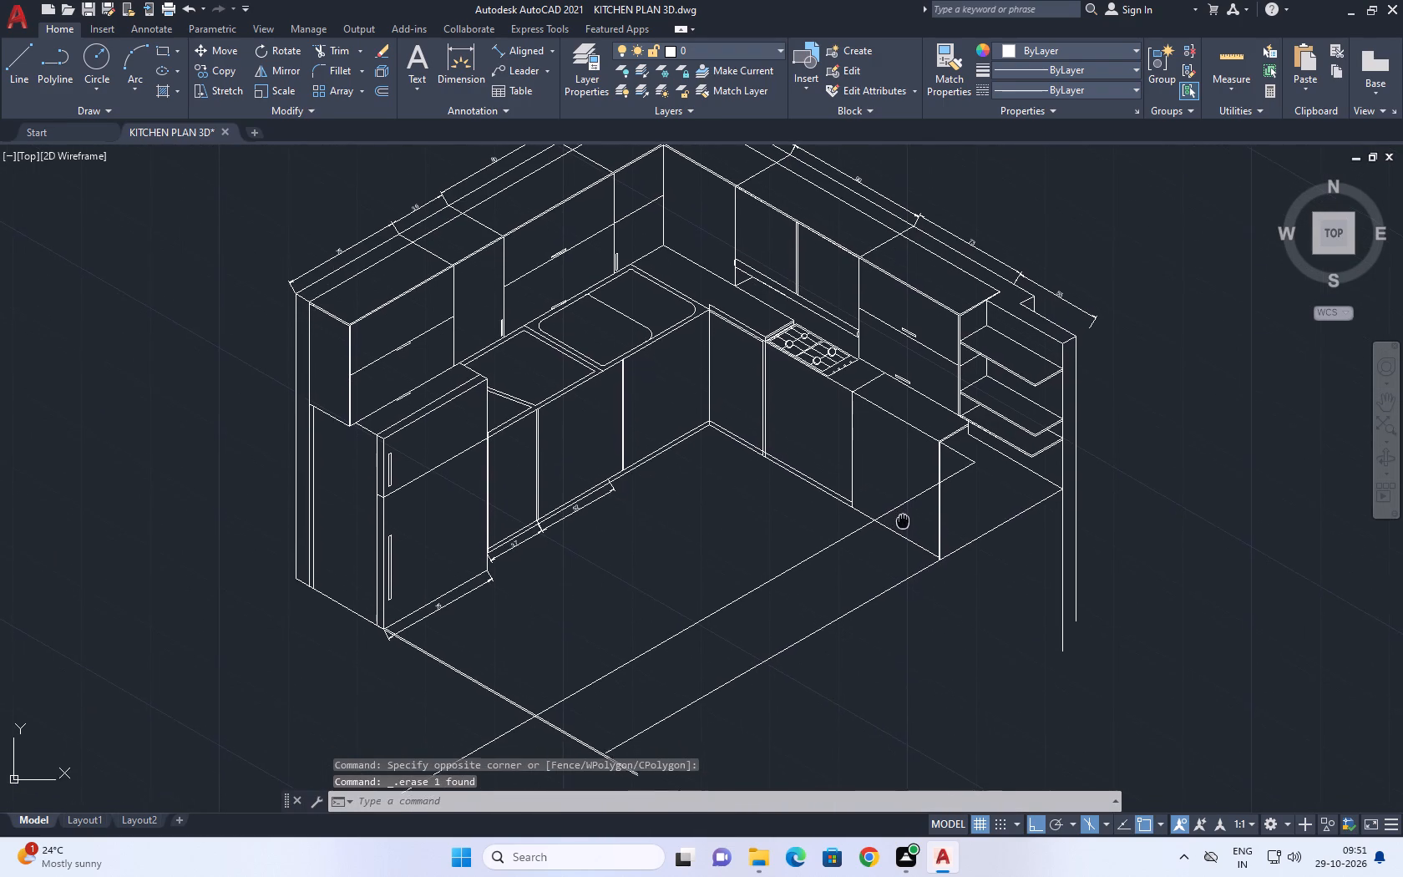
pyautogui.moveTo(903, 520); pyautogui.dragTo(902, 519, button='middle')
pyautogui.moveTo(893, 508); pyautogui.dragTo(893, 551, button='middle')
pyautogui.write('tr')
pyautogui.press('space')
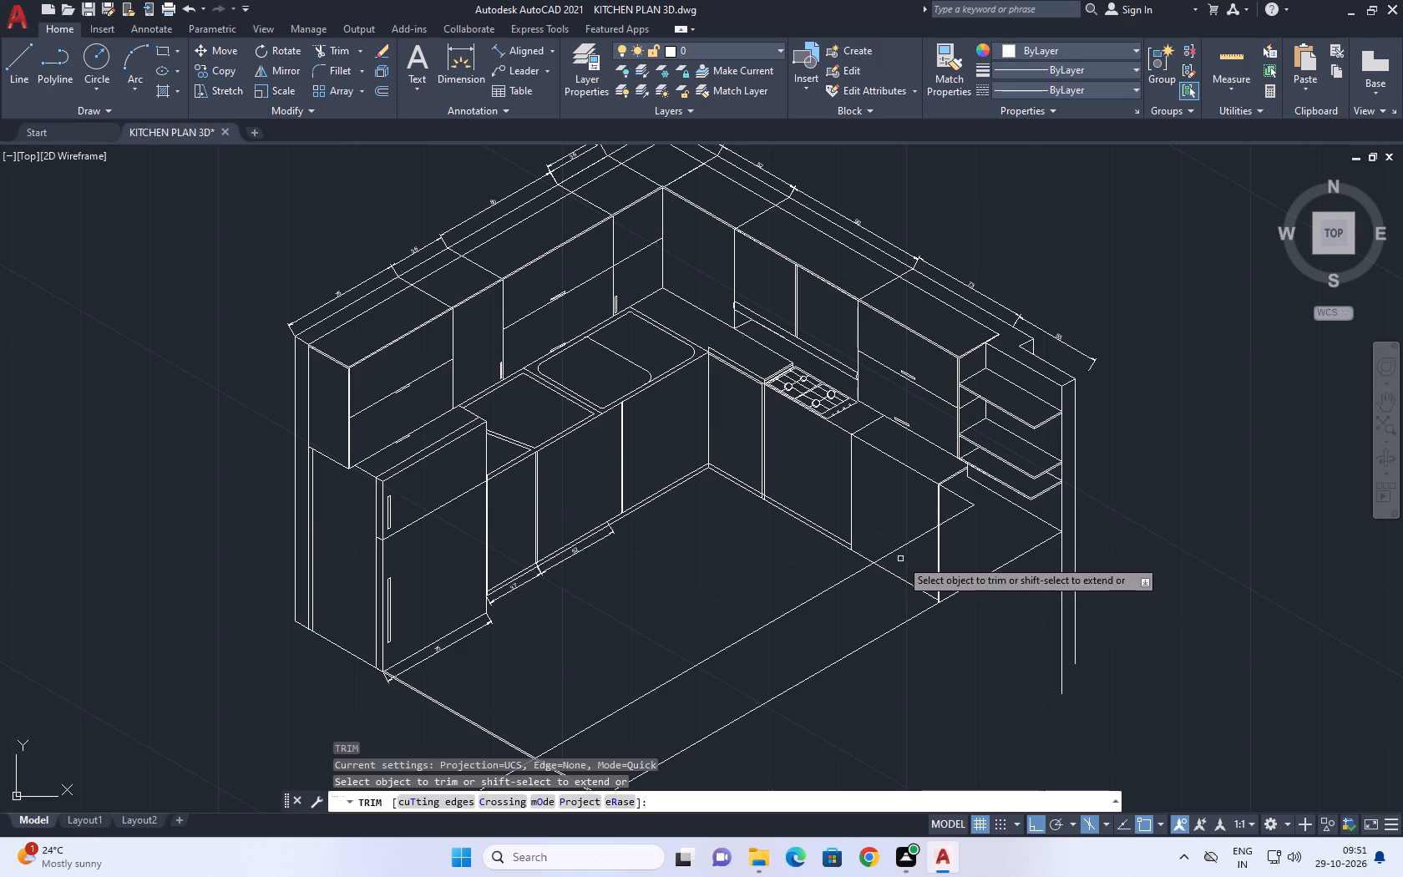
pyautogui.click(904, 557)
pyautogui.click(886, 525)
pyautogui.moveTo(906, 536); pyautogui.dragTo(841, 630, button='middle')
pyautogui.press('Escape')
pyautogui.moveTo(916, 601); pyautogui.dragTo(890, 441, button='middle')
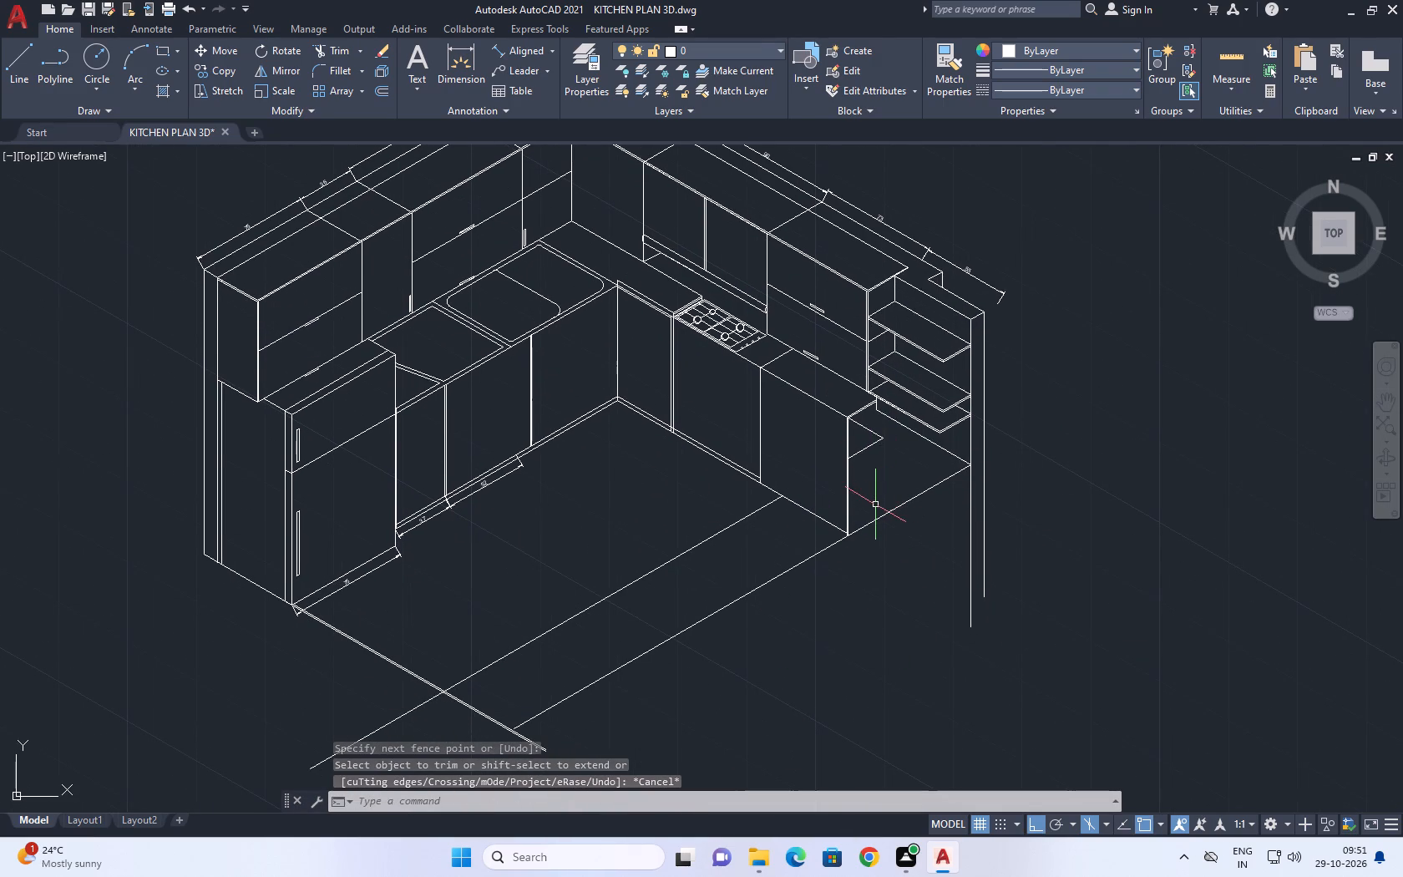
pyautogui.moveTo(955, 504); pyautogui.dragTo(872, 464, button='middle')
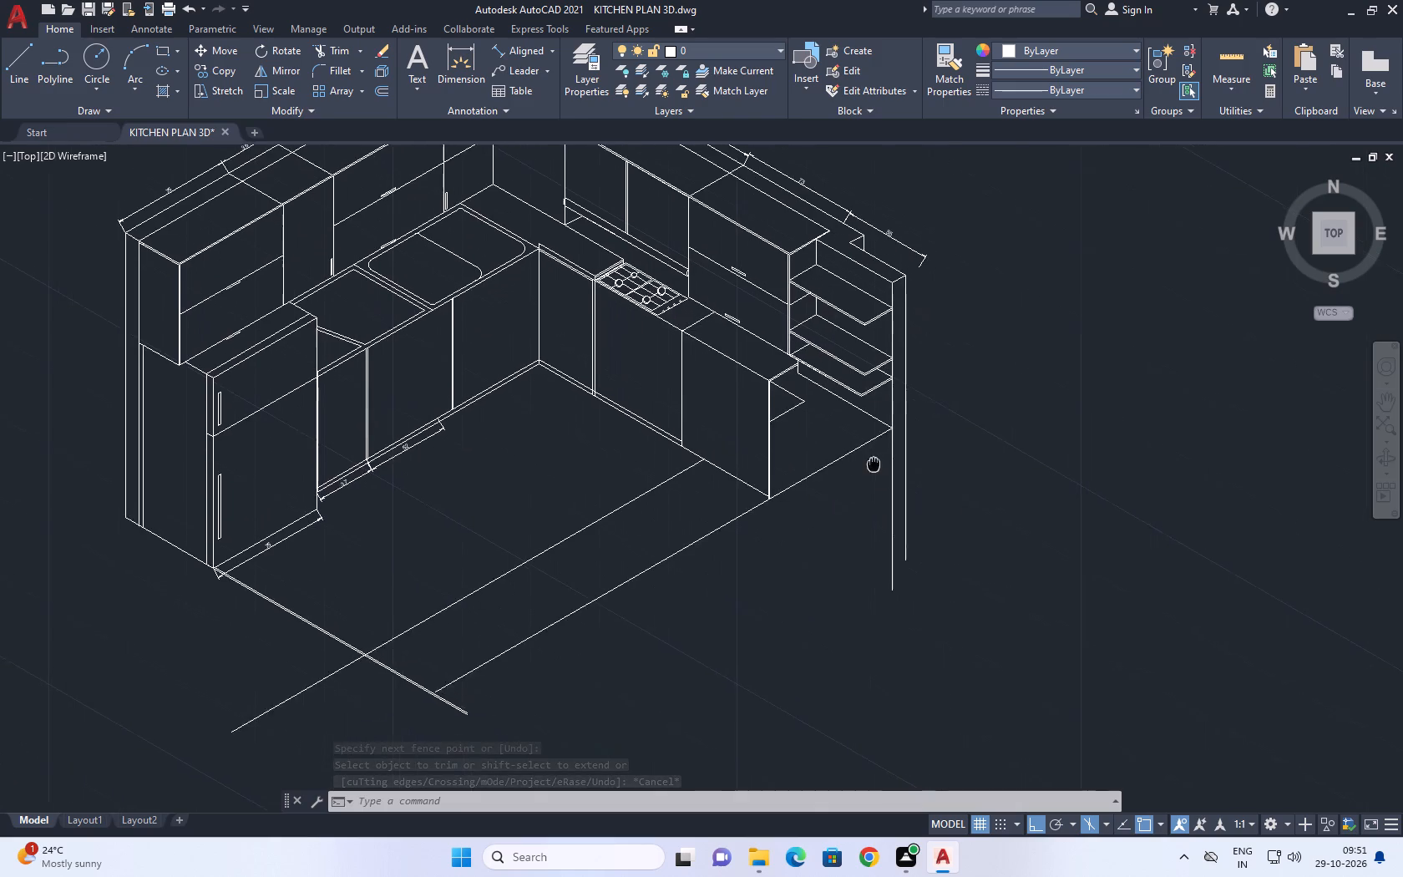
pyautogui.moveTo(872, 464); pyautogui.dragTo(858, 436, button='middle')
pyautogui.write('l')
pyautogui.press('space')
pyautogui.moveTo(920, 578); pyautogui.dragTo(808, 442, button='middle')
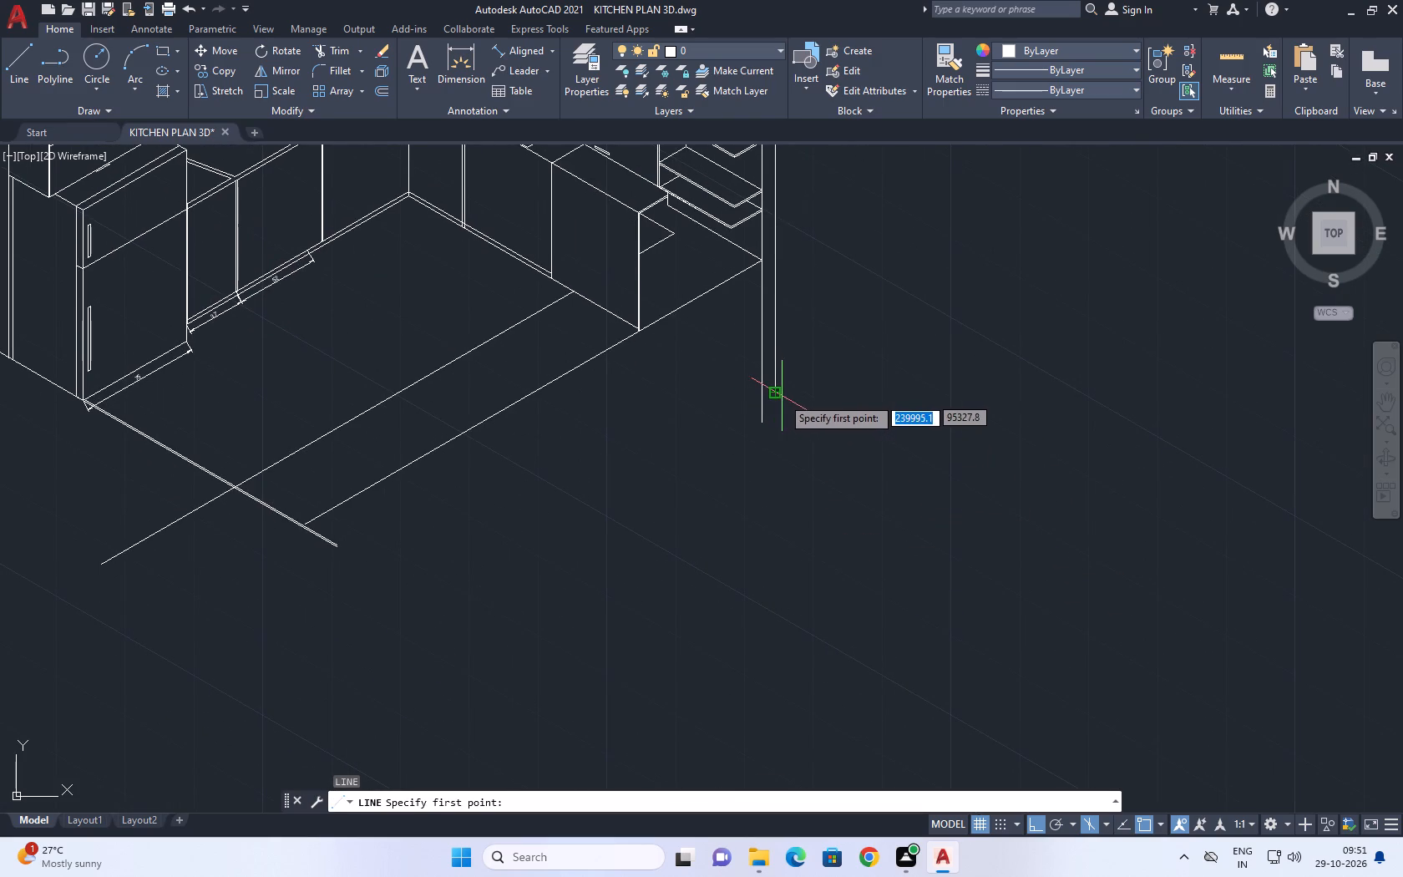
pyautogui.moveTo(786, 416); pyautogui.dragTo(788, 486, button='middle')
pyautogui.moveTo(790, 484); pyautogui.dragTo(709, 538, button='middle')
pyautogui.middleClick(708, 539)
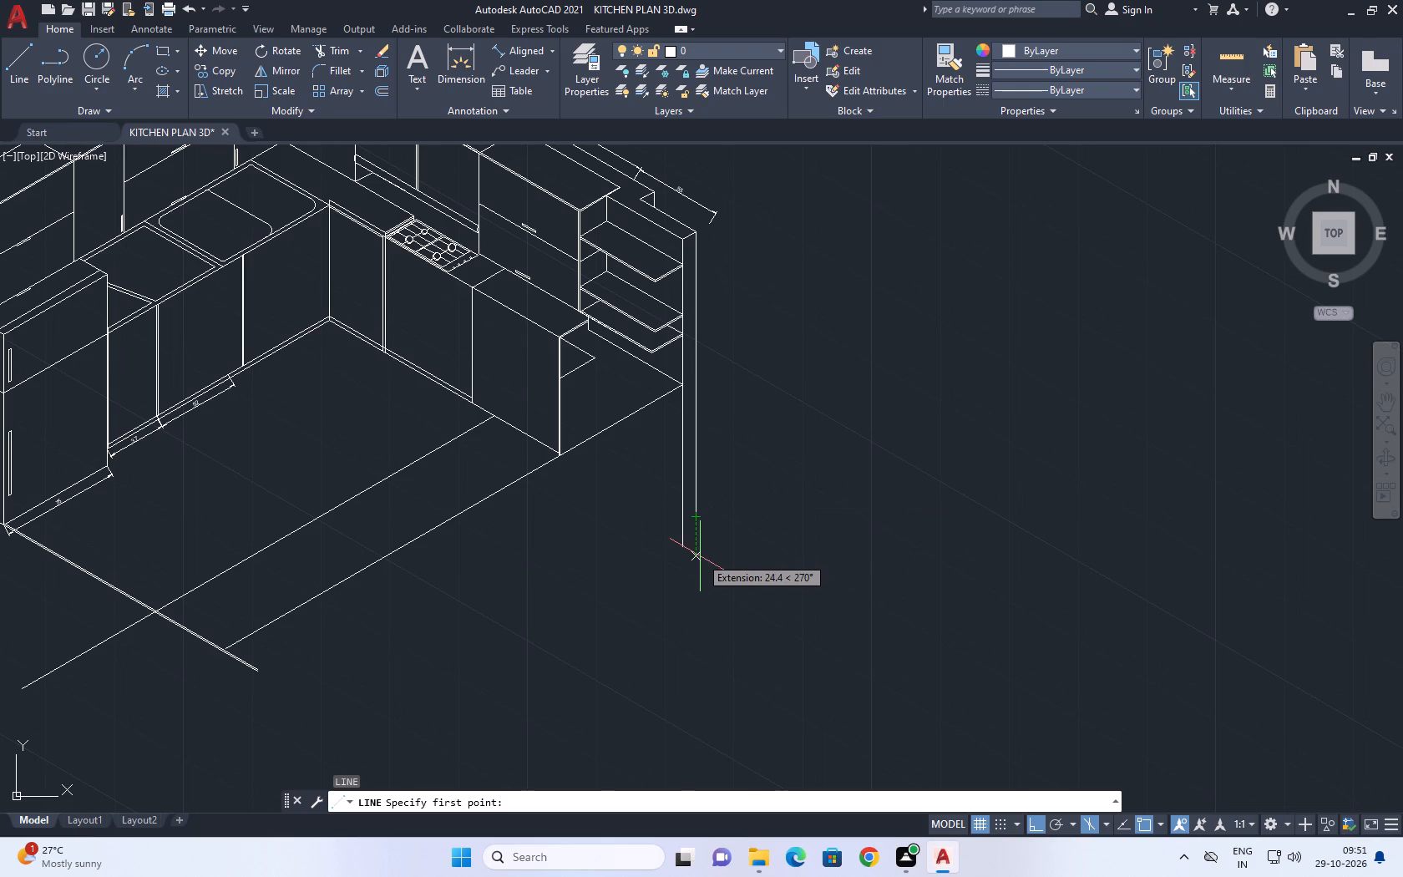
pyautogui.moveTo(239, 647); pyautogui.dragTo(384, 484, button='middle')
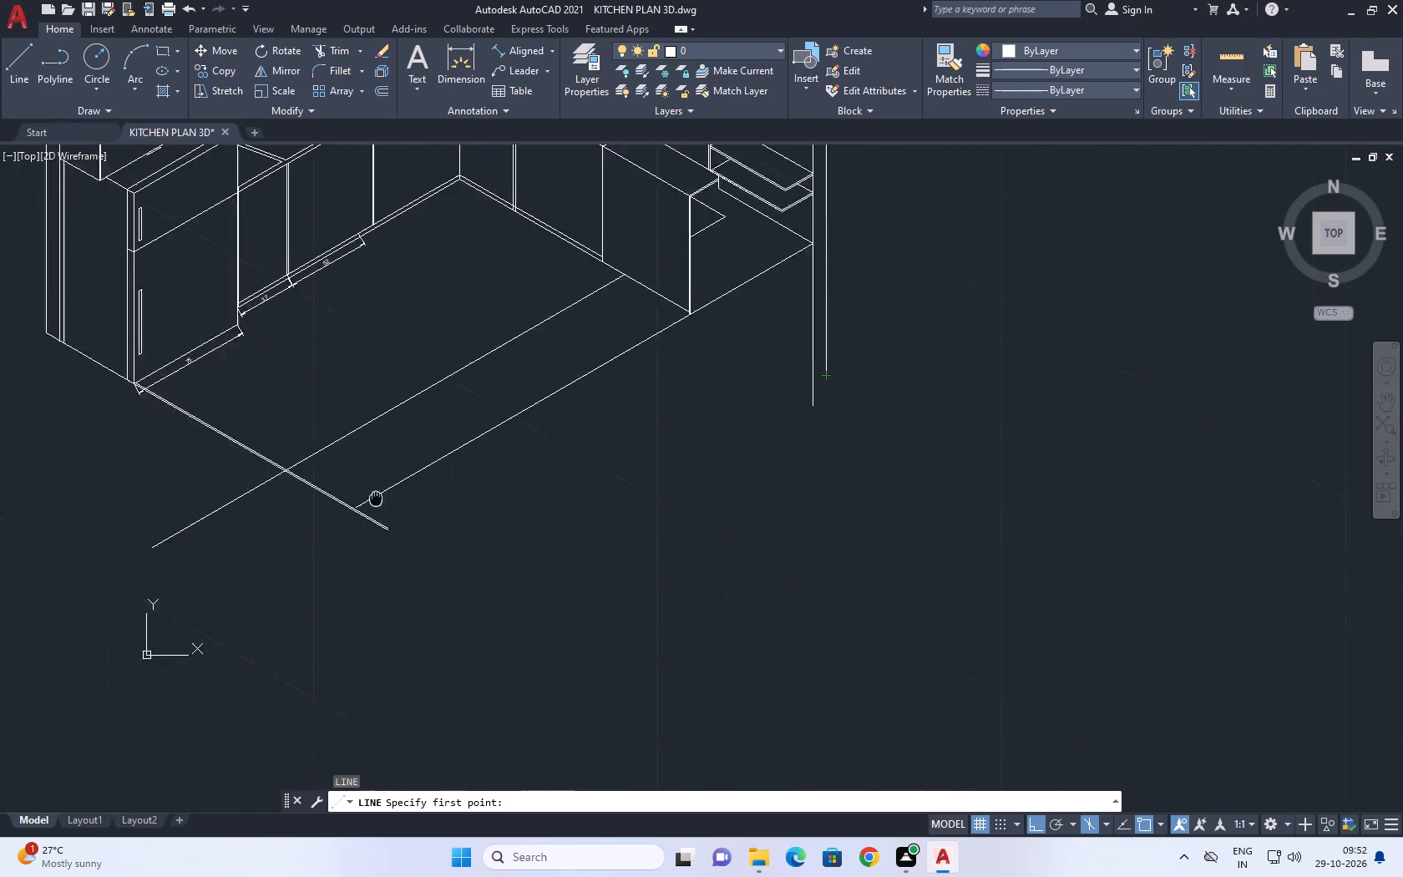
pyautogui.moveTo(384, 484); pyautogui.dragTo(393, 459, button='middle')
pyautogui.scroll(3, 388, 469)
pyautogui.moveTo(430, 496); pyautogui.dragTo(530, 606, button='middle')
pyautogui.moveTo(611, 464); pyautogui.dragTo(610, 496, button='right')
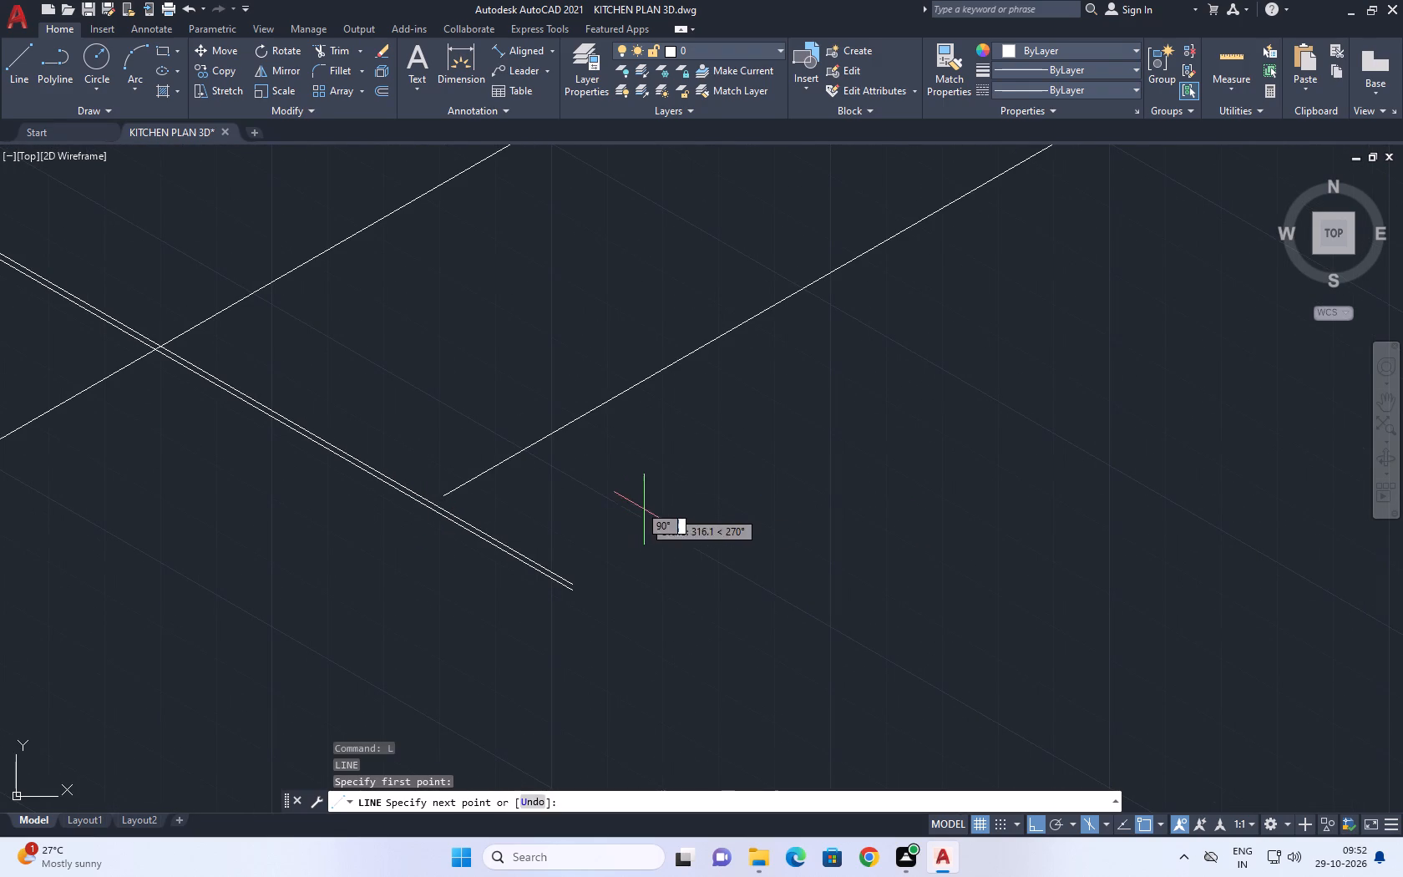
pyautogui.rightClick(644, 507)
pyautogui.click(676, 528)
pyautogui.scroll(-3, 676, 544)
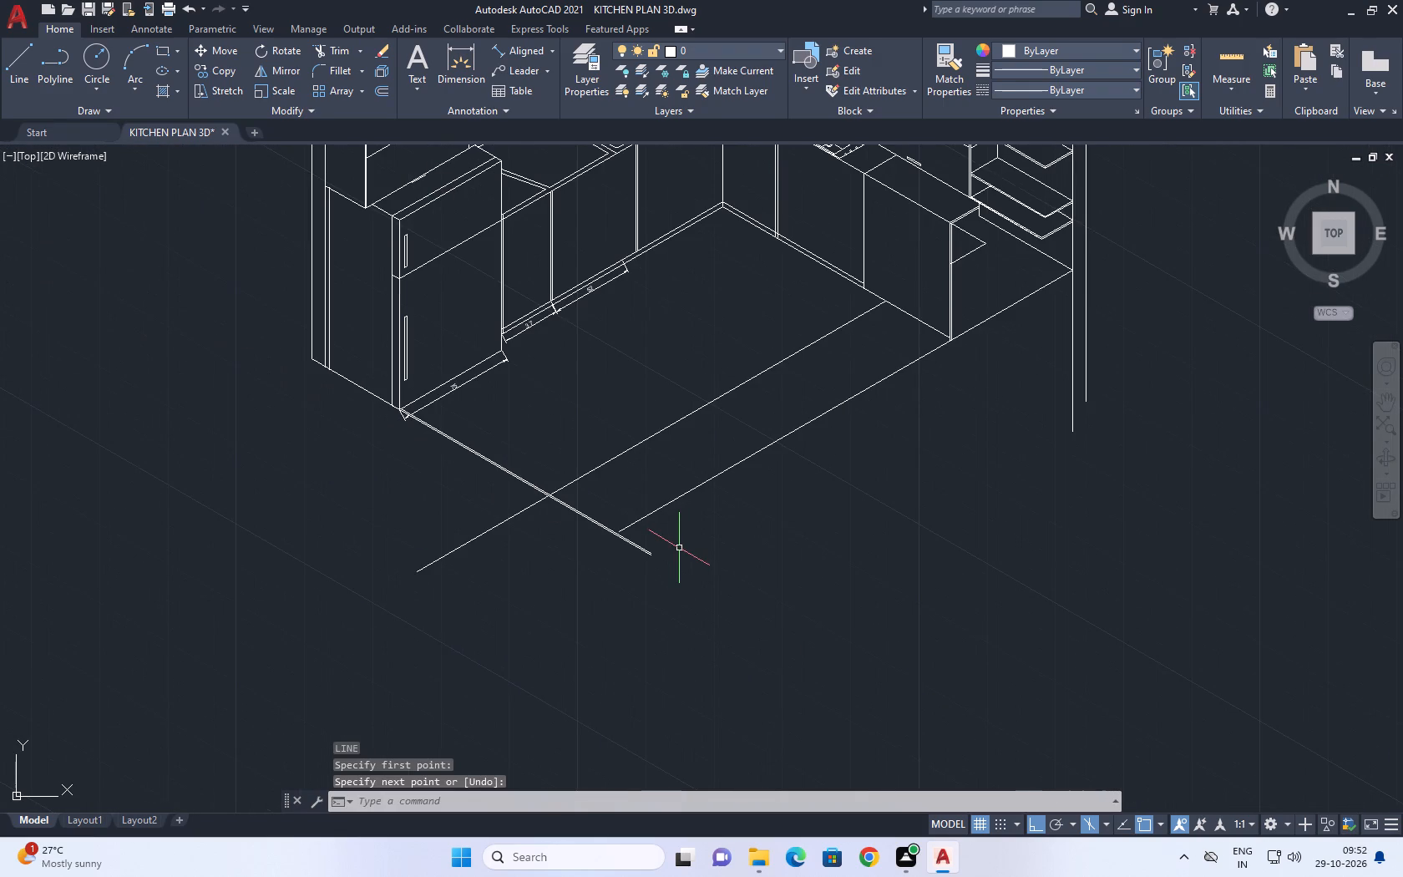
# Continue the fridge-side floor line from its free end with a new line at 330°, past the end of the double line.
pyautogui.scroll(2, 387, 438)
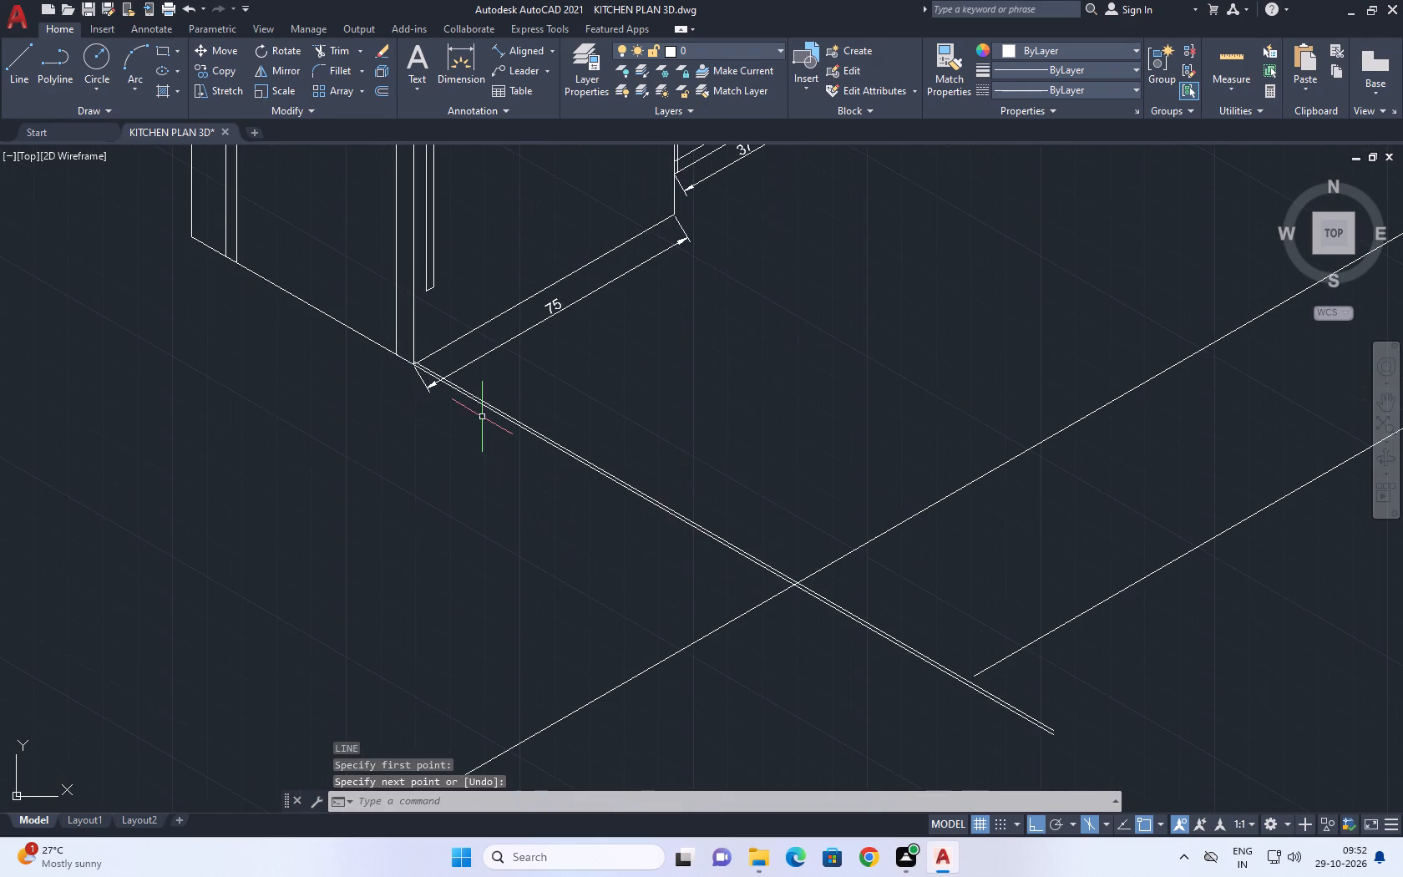
pyautogui.scroll(1, 482, 392)
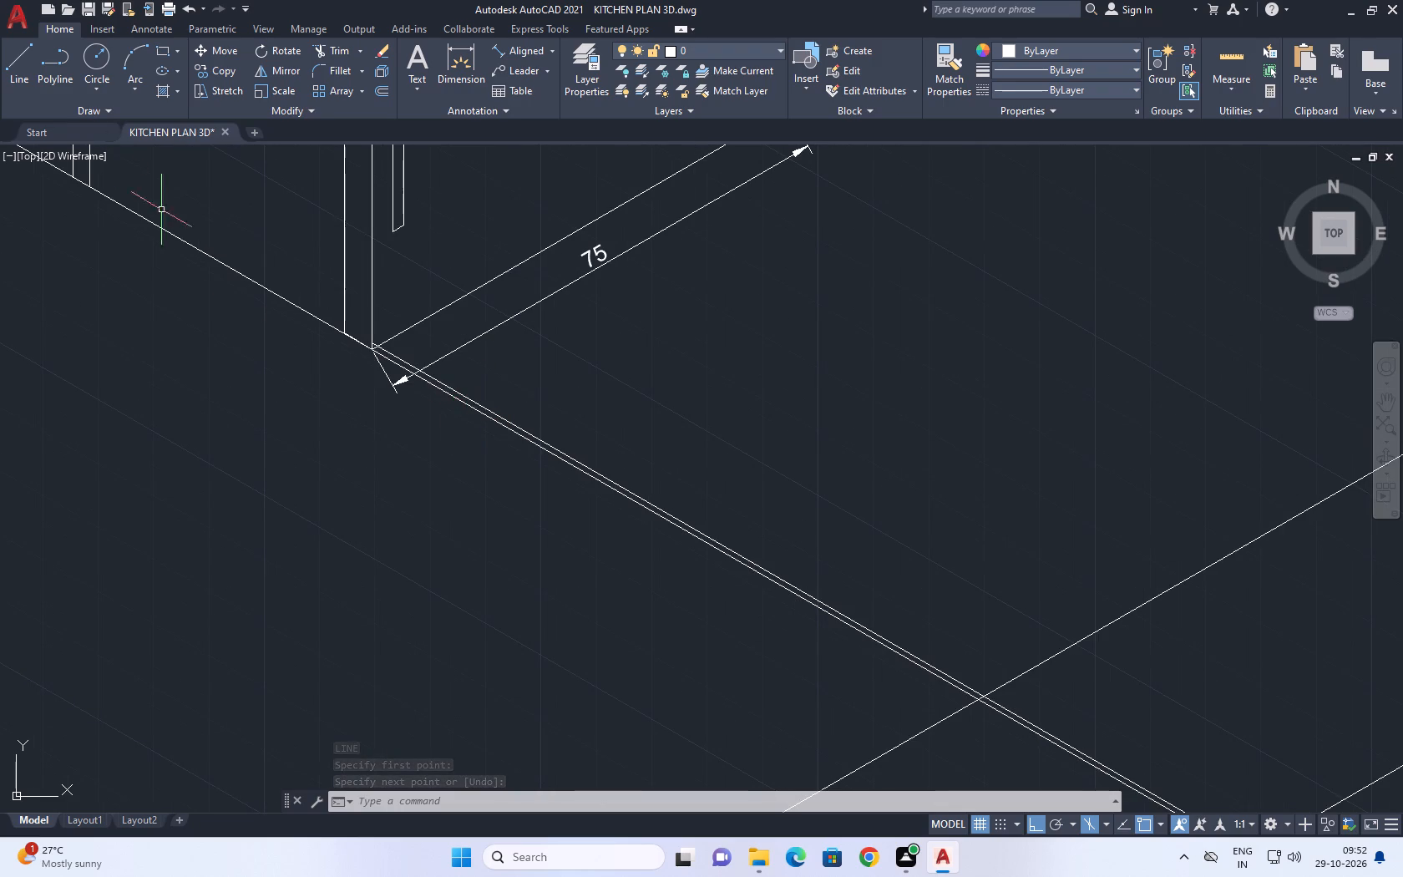
pyautogui.click(17, 53)
pyautogui.scroll(-2, 1030, 665)
pyautogui.moveTo(1097, 678); pyautogui.dragTo(345, 475, button='middle')
pyautogui.click(420, 569)
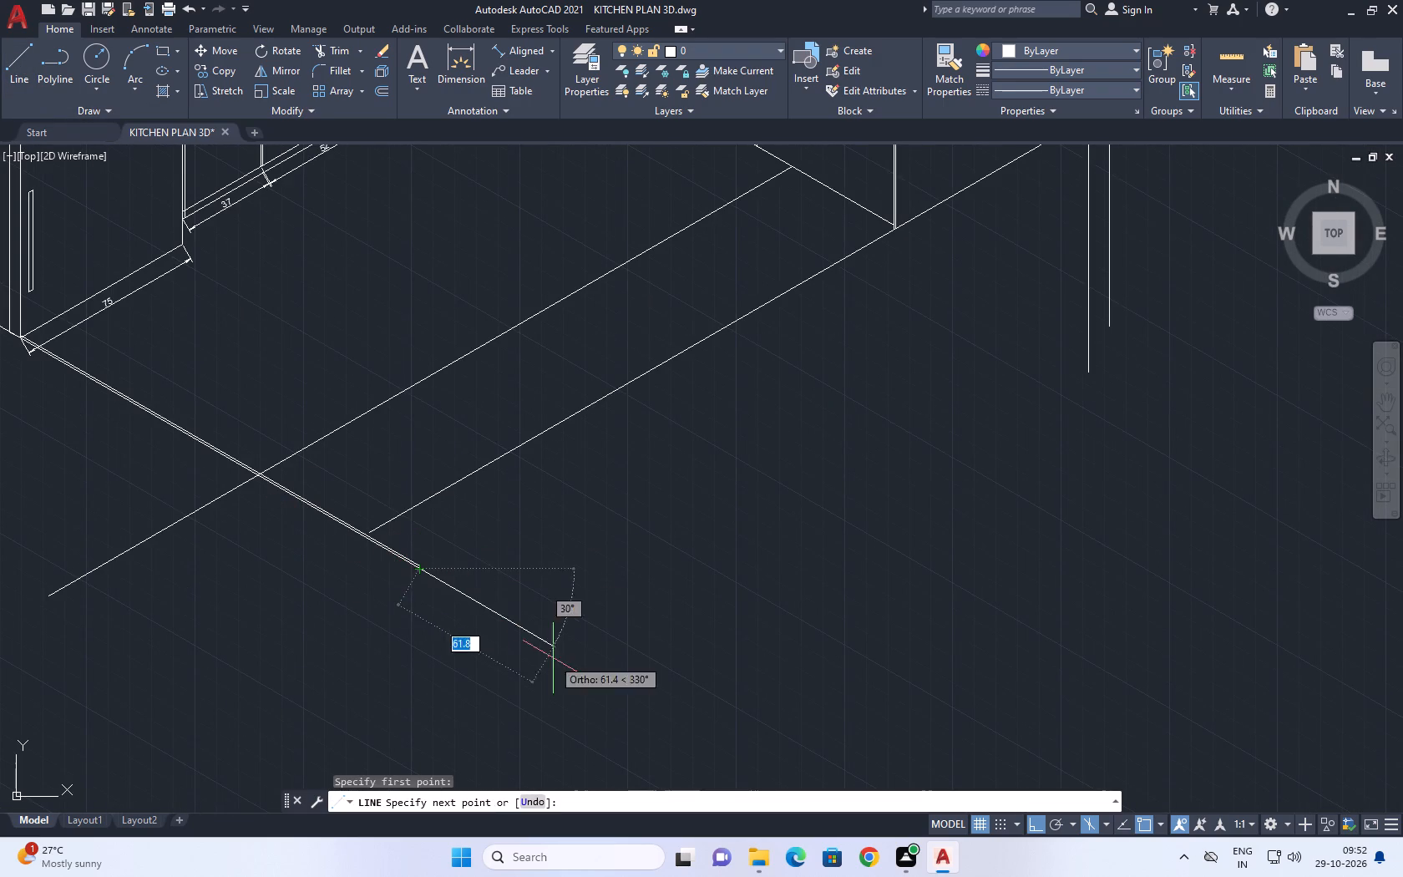
pyautogui.click(718, 737)
pyautogui.rightClick(666, 649)
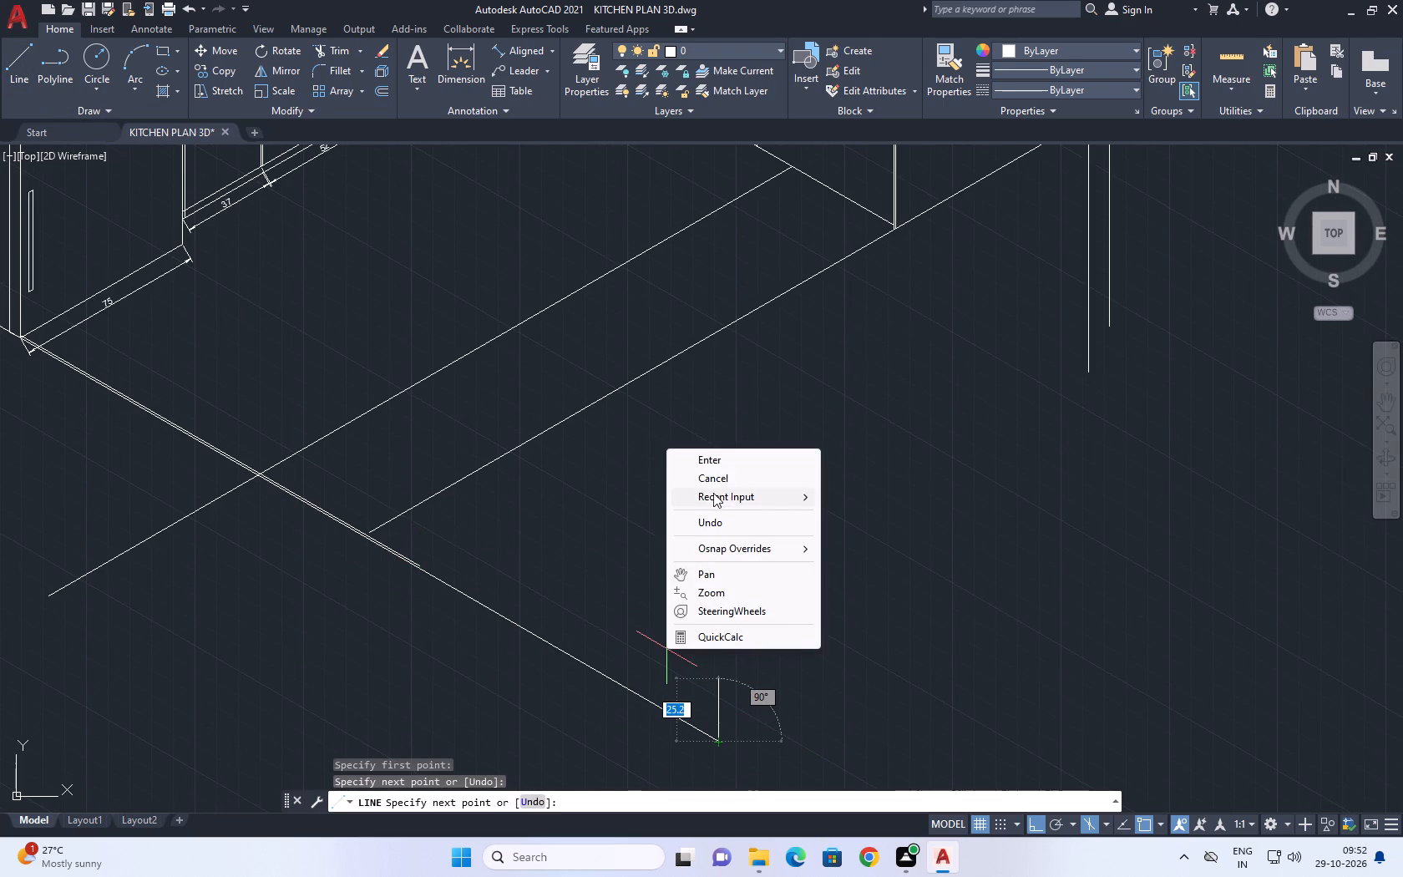
pyautogui.click(707, 472)
# Draw a 30° floor line on the top isoplane from near the lengthened floor line's end to beyond the end wall's two vertical edges.
pyautogui.scroll(1, 400, 575)
pyautogui.moveTo(560, 534); pyautogui.dragTo(510, 546, button='middle')
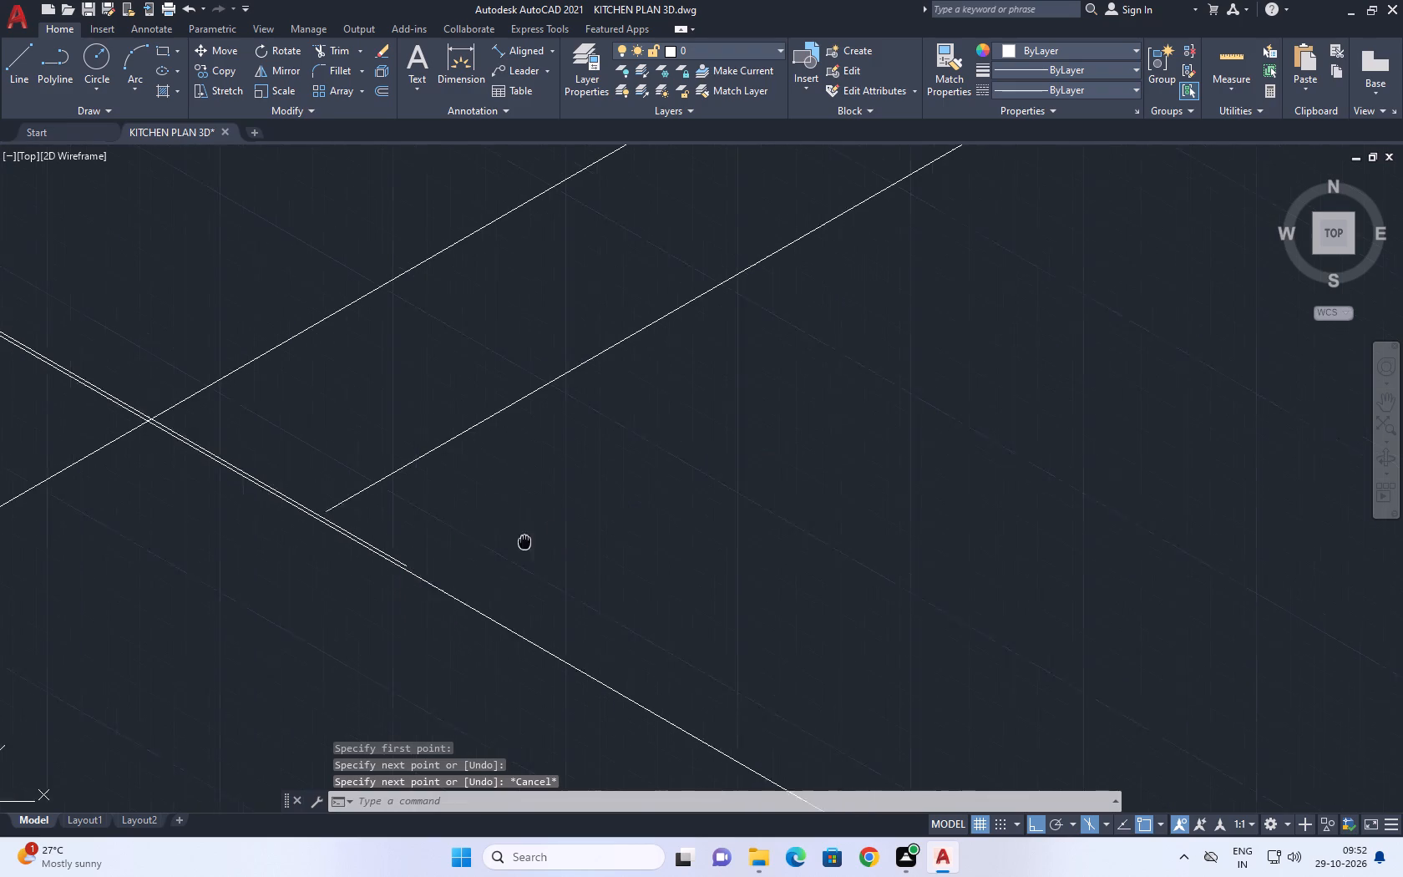
pyautogui.moveTo(510, 546); pyautogui.dragTo(472, 557, button='middle')
pyautogui.click(3, 61)
pyautogui.moveTo(769, 397); pyautogui.dragTo(554, 363, button='middle')
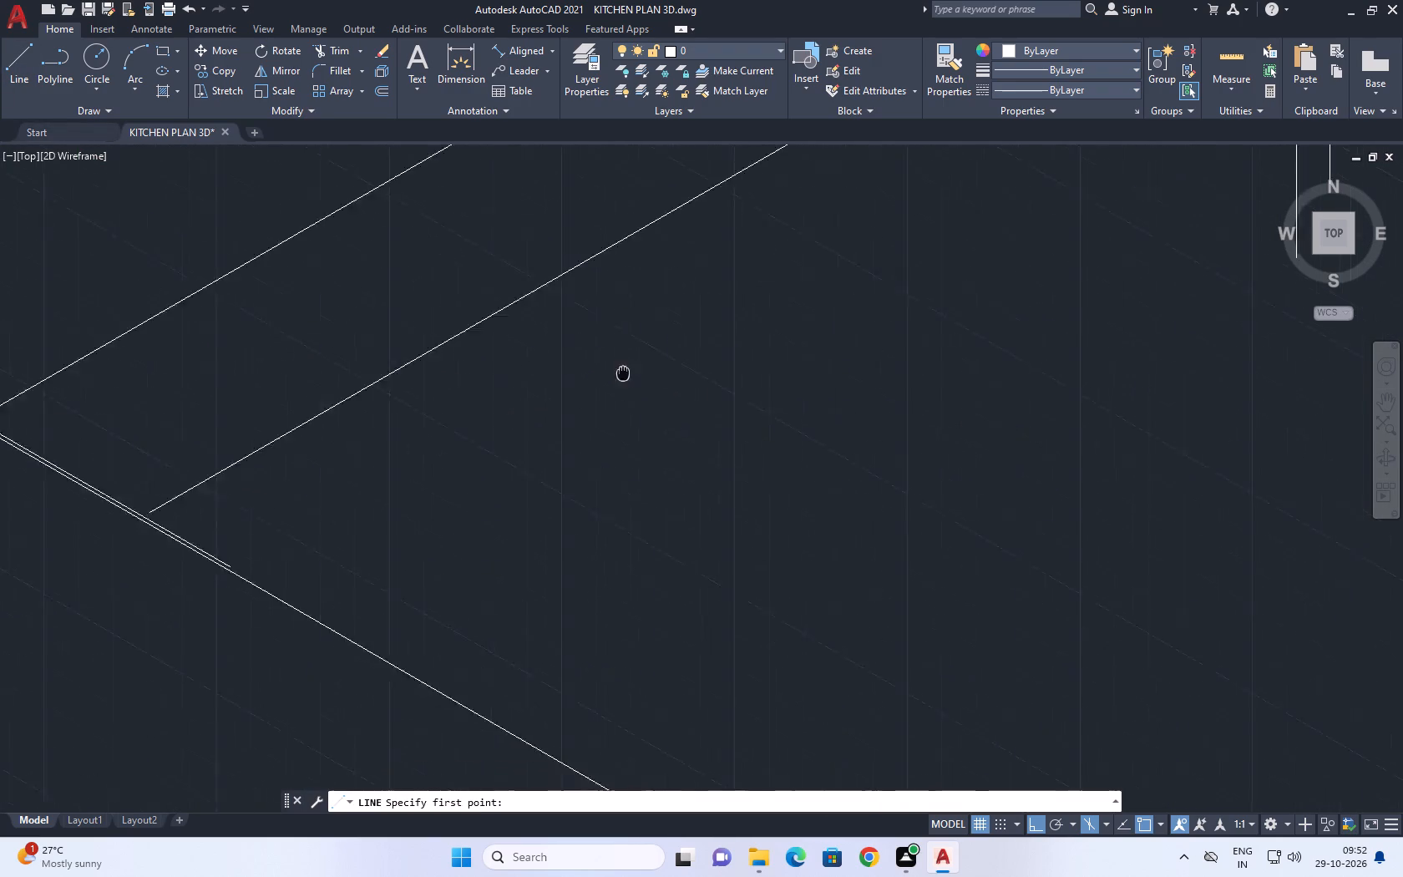
pyautogui.moveTo(554, 363); pyautogui.dragTo(484, 353, button='middle')
pyautogui.scroll(-4, 468, 524)
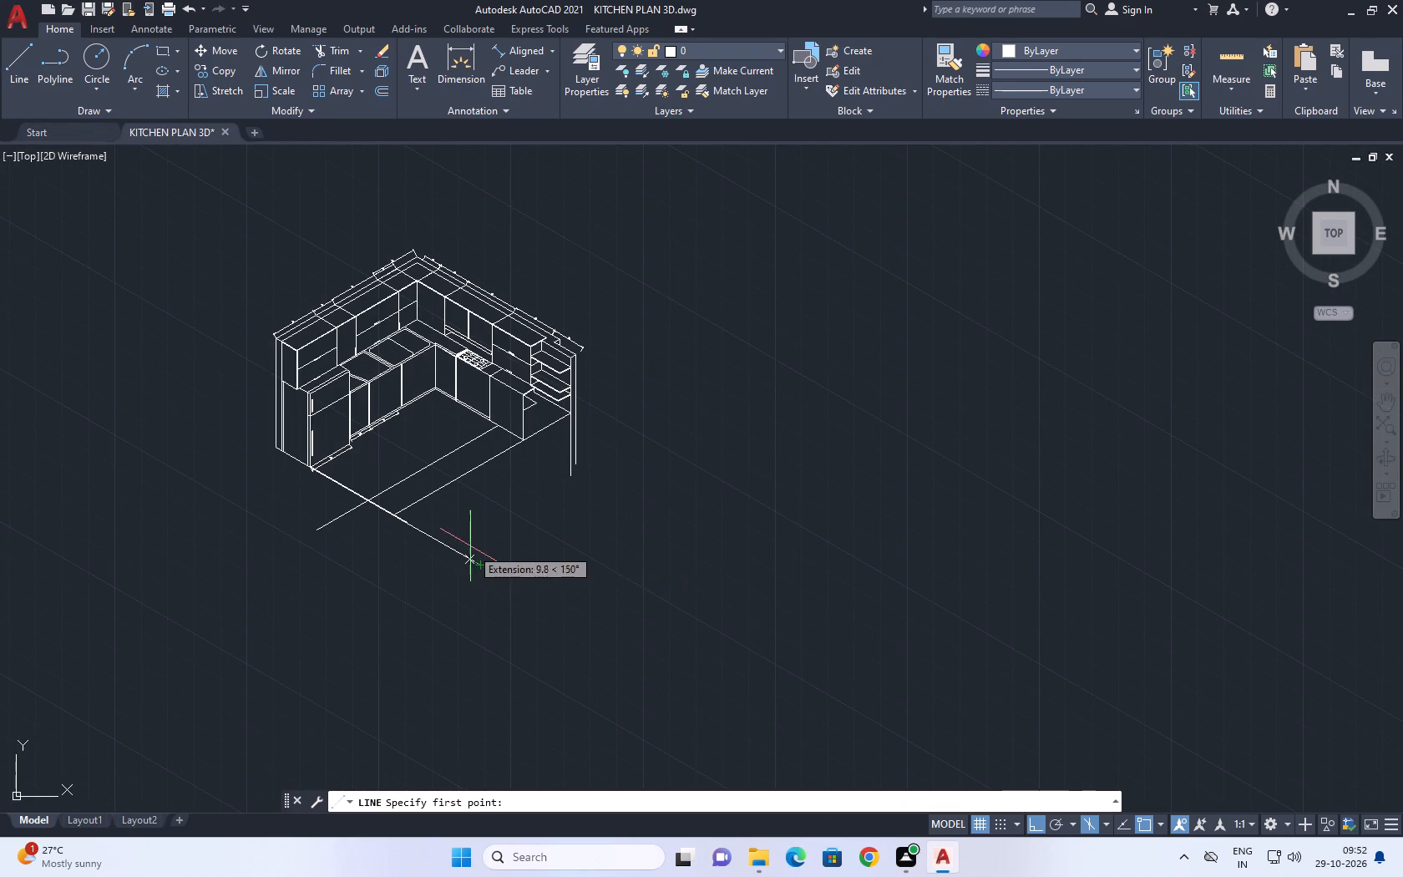
pyautogui.click(457, 551)
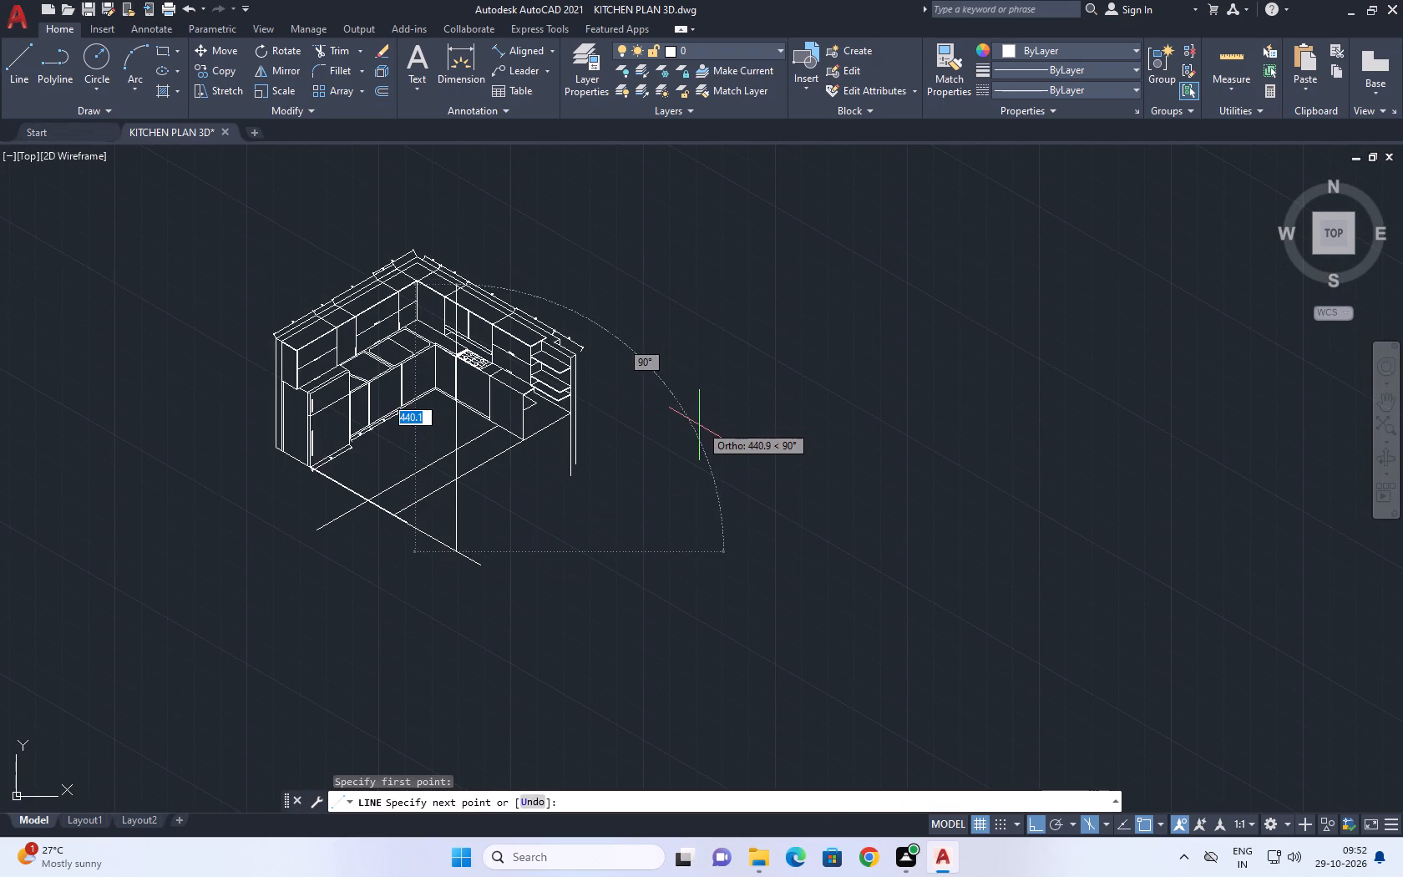
pyautogui.press('F5')
pyautogui.click(680, 428)
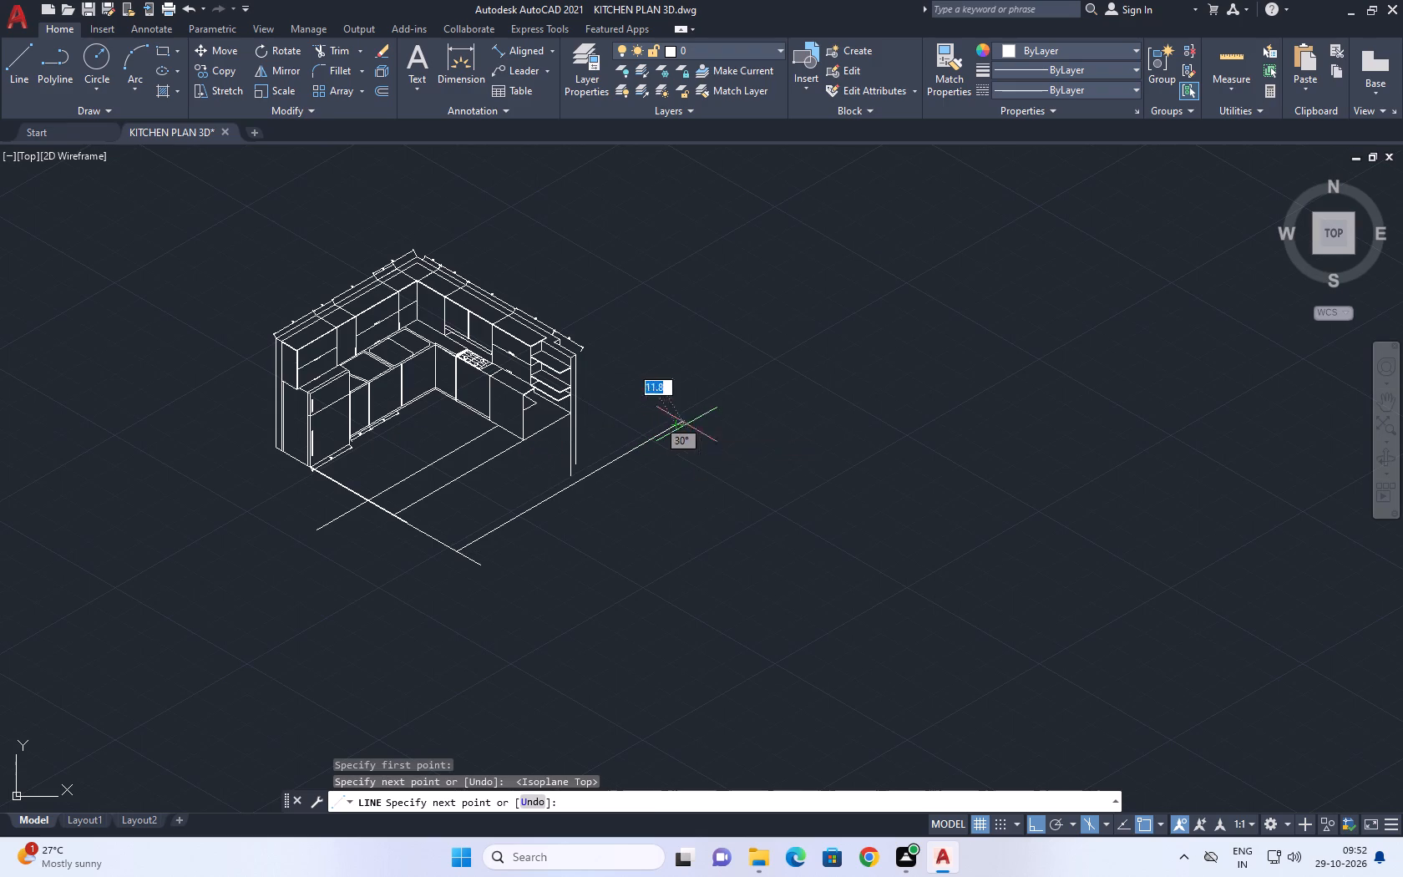
pyautogui.rightClick(690, 373)
pyautogui.click(764, 406)
# Extend the end wall's two vertical edges down to the new 30° floor line.
pyautogui.scroll(3, 505, 509)
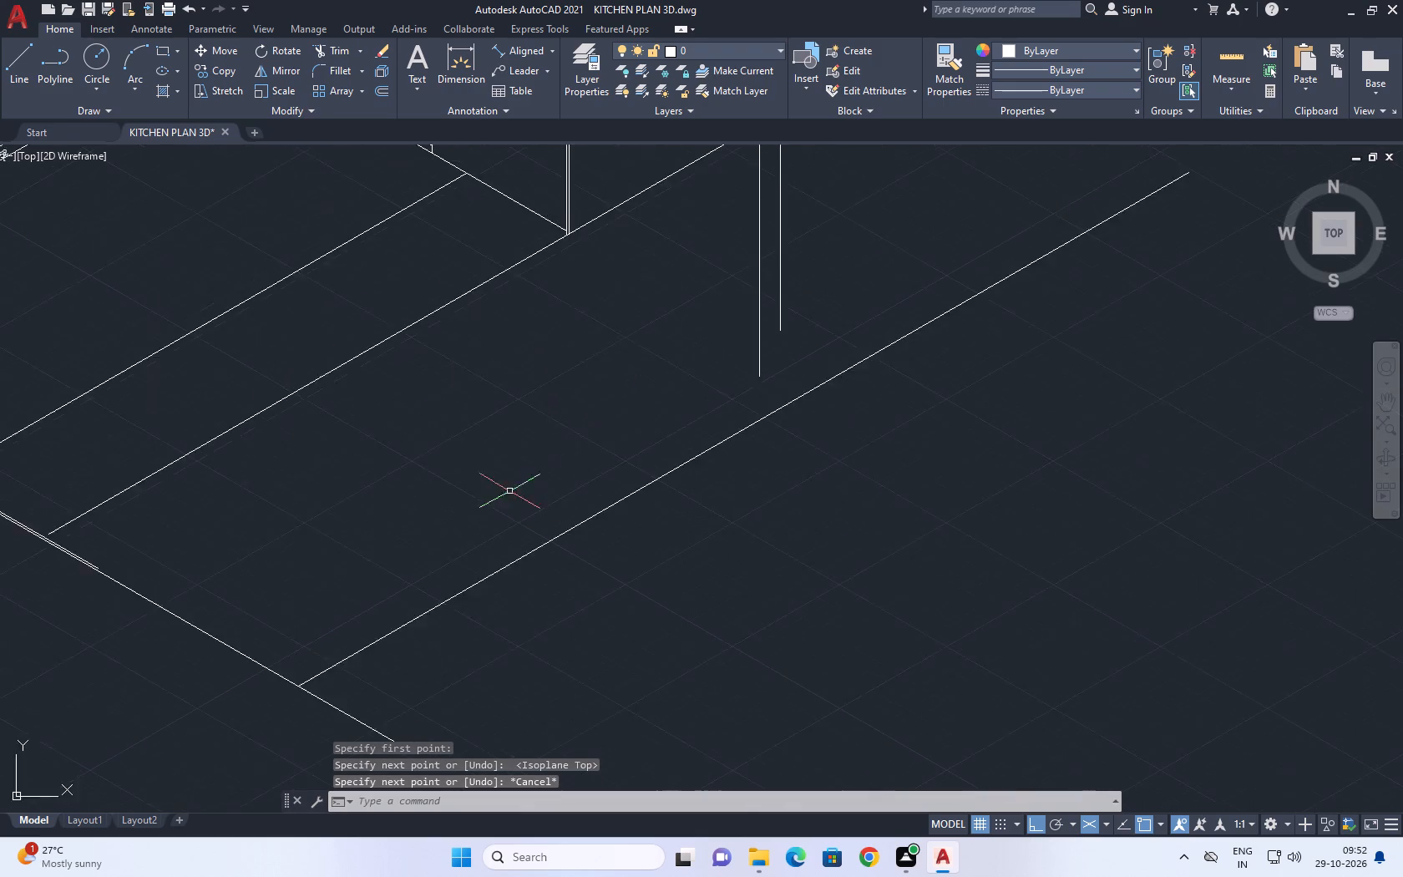
pyautogui.moveTo(509, 489); pyautogui.dragTo(545, 545, button='middle')
pyautogui.scroll(-2, 643, 528)
pyautogui.moveTo(686, 431); pyautogui.dragTo(717, 525, button='middle')
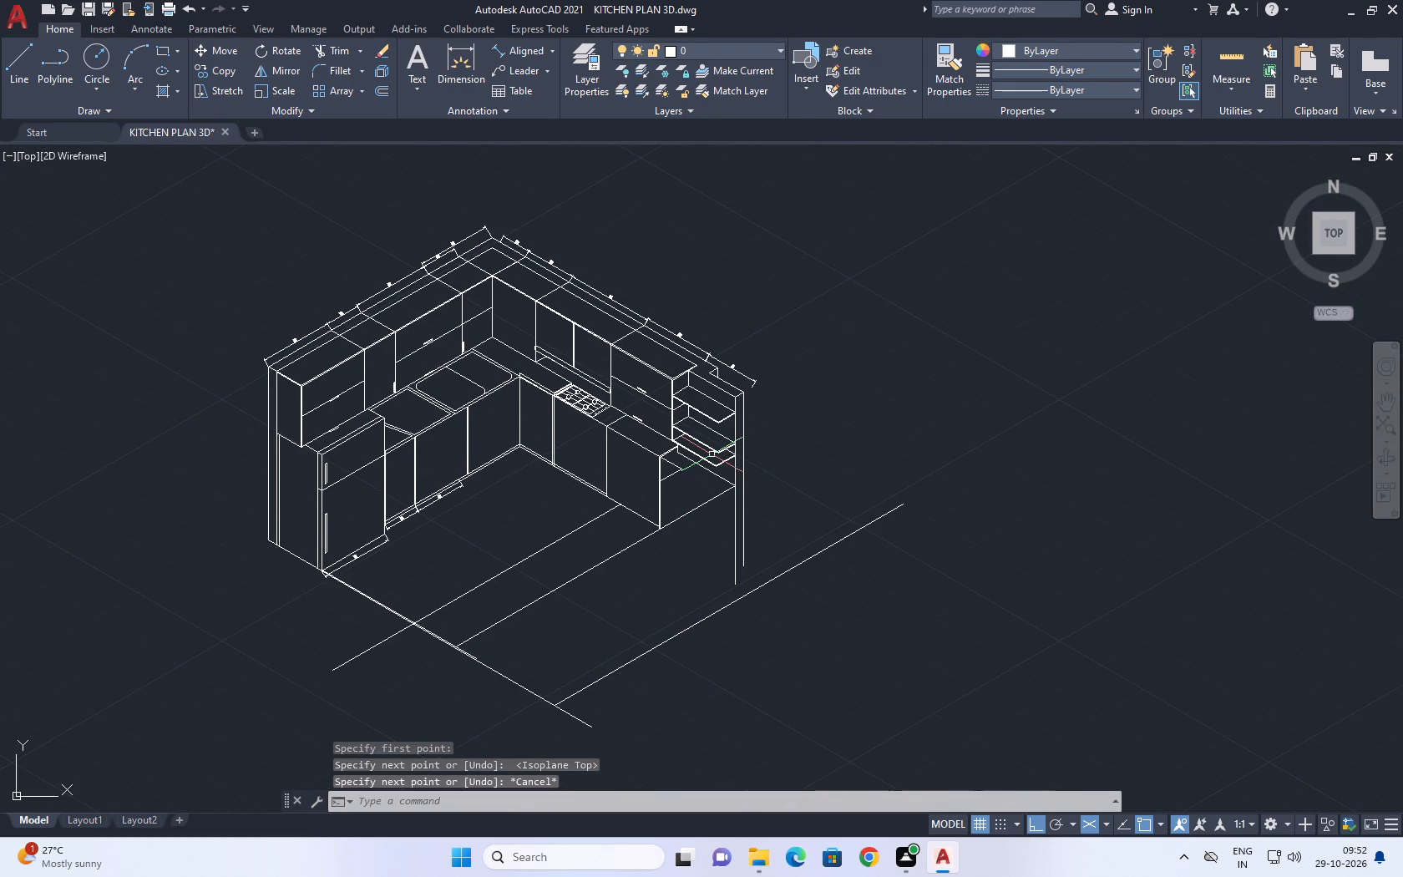
pyautogui.write('ex')
pyautogui.press('space')
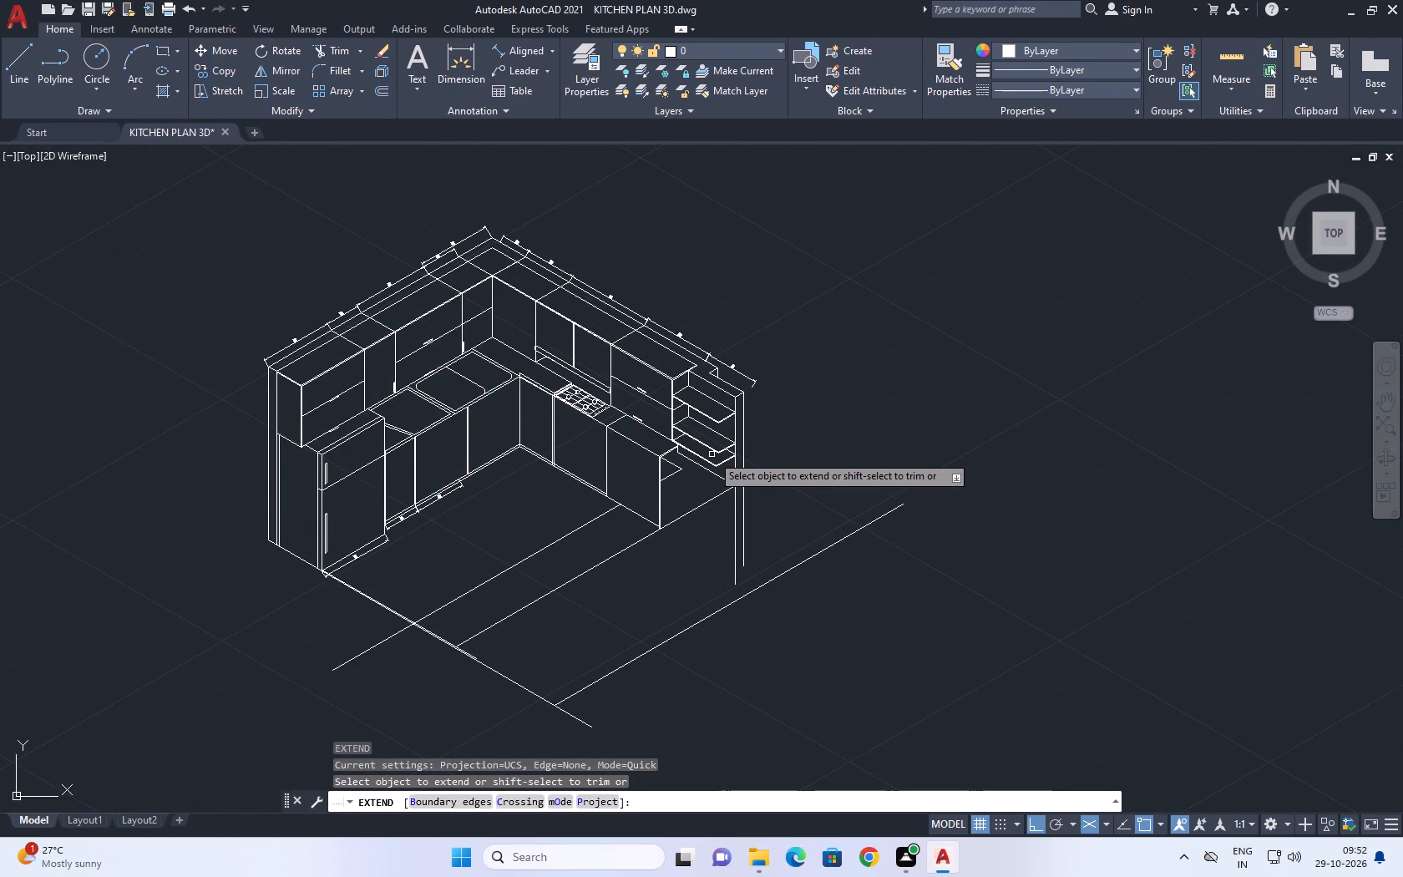
pyautogui.scroll(-1, 712, 454)
pyautogui.scroll(2, 770, 530)
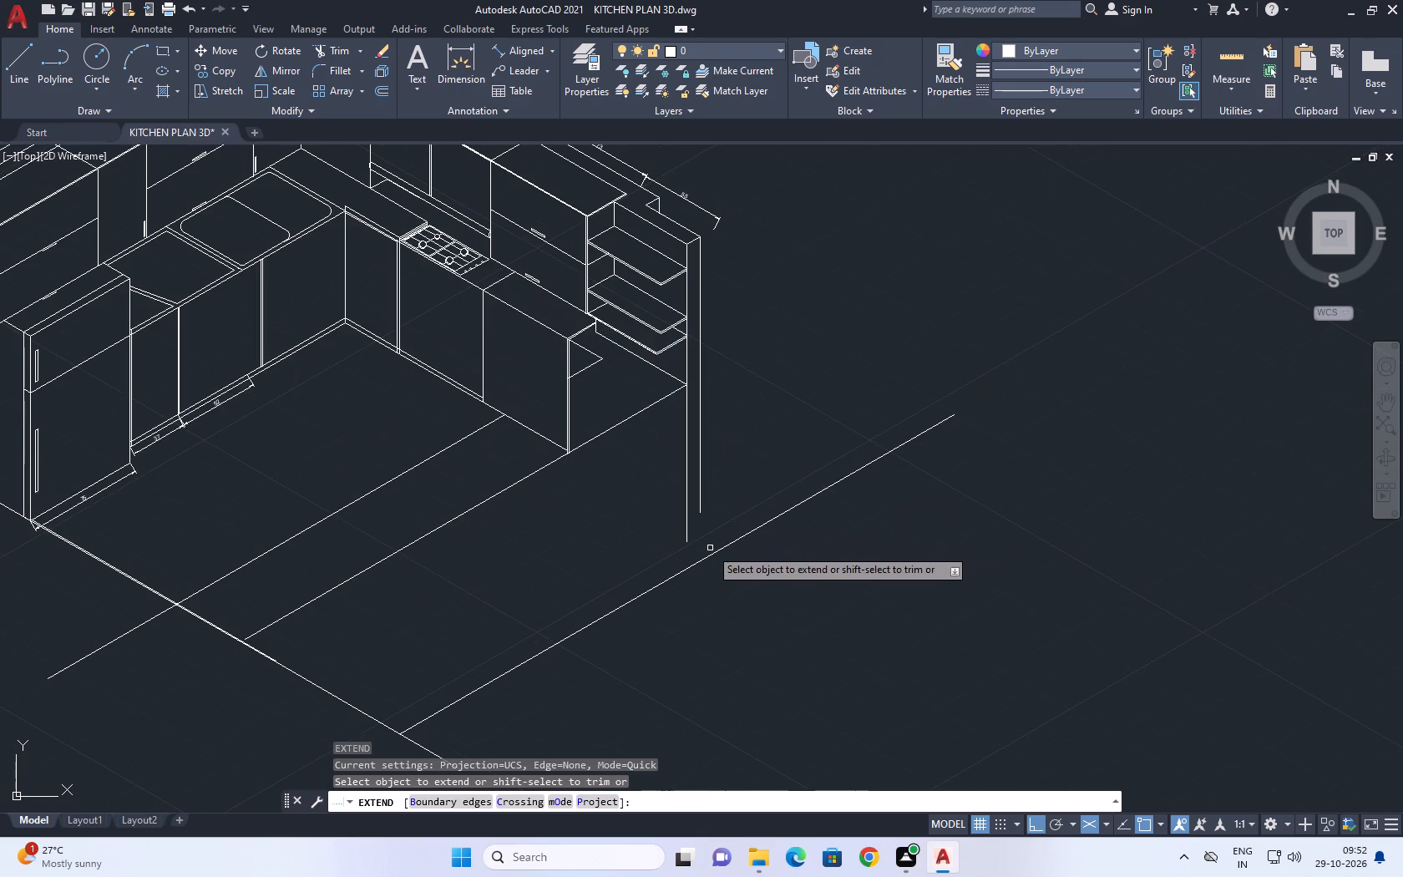
pyautogui.click(727, 490)
pyautogui.click(662, 529)
pyautogui.rightClick(847, 362)
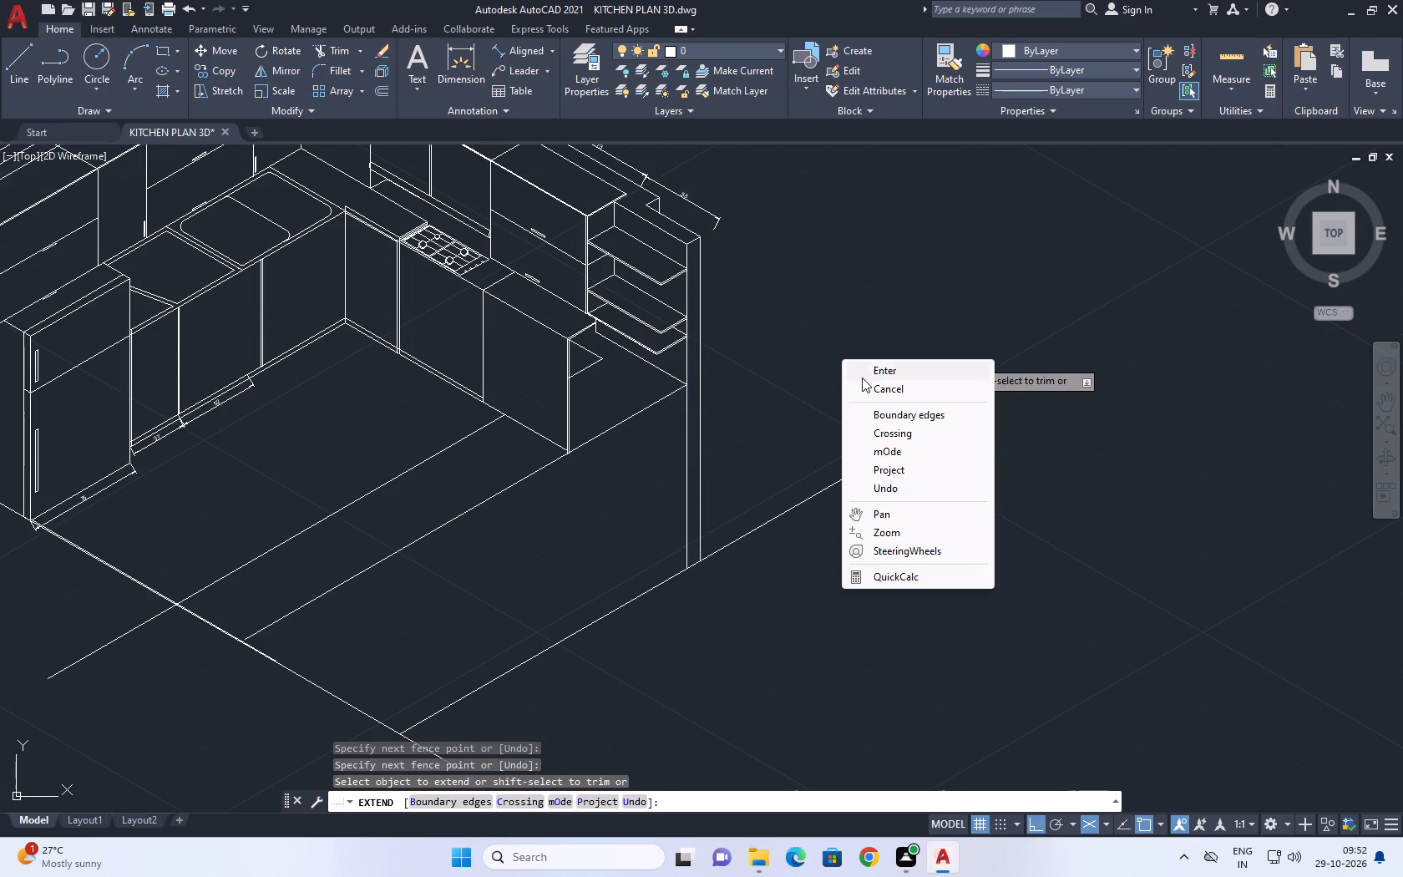
pyautogui.click(870, 389)
# Erase the inner of the two closely spaced parallel floor lines running from the foot of the fridge.
pyautogui.moveTo(752, 413); pyautogui.dragTo(789, 425, button='middle')
pyautogui.moveTo(666, 469); pyautogui.dragTo(894, 413, button='middle')
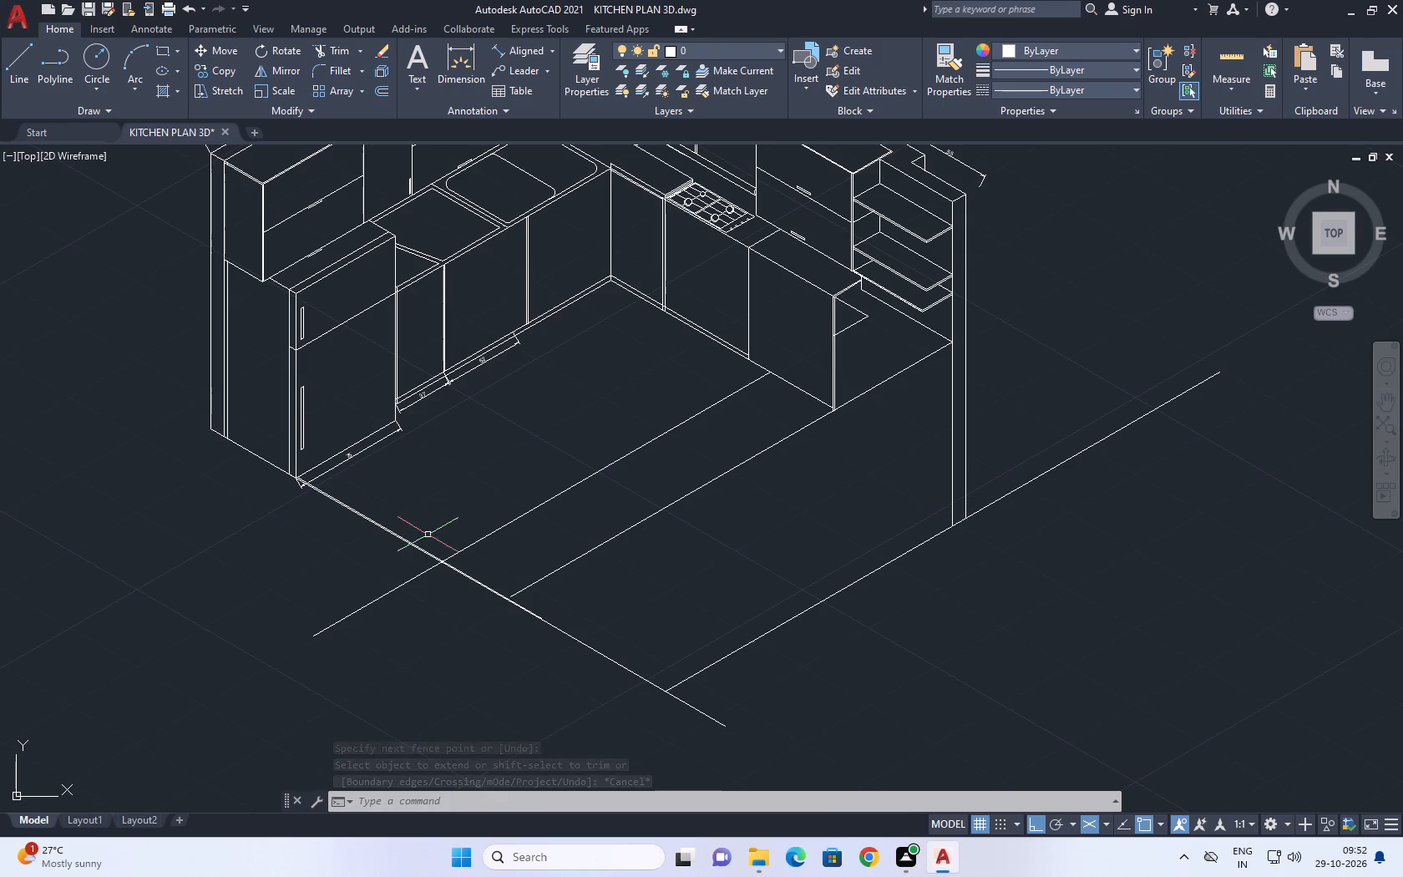
pyautogui.scroll(4, 444, 580)
pyautogui.click(497, 557)
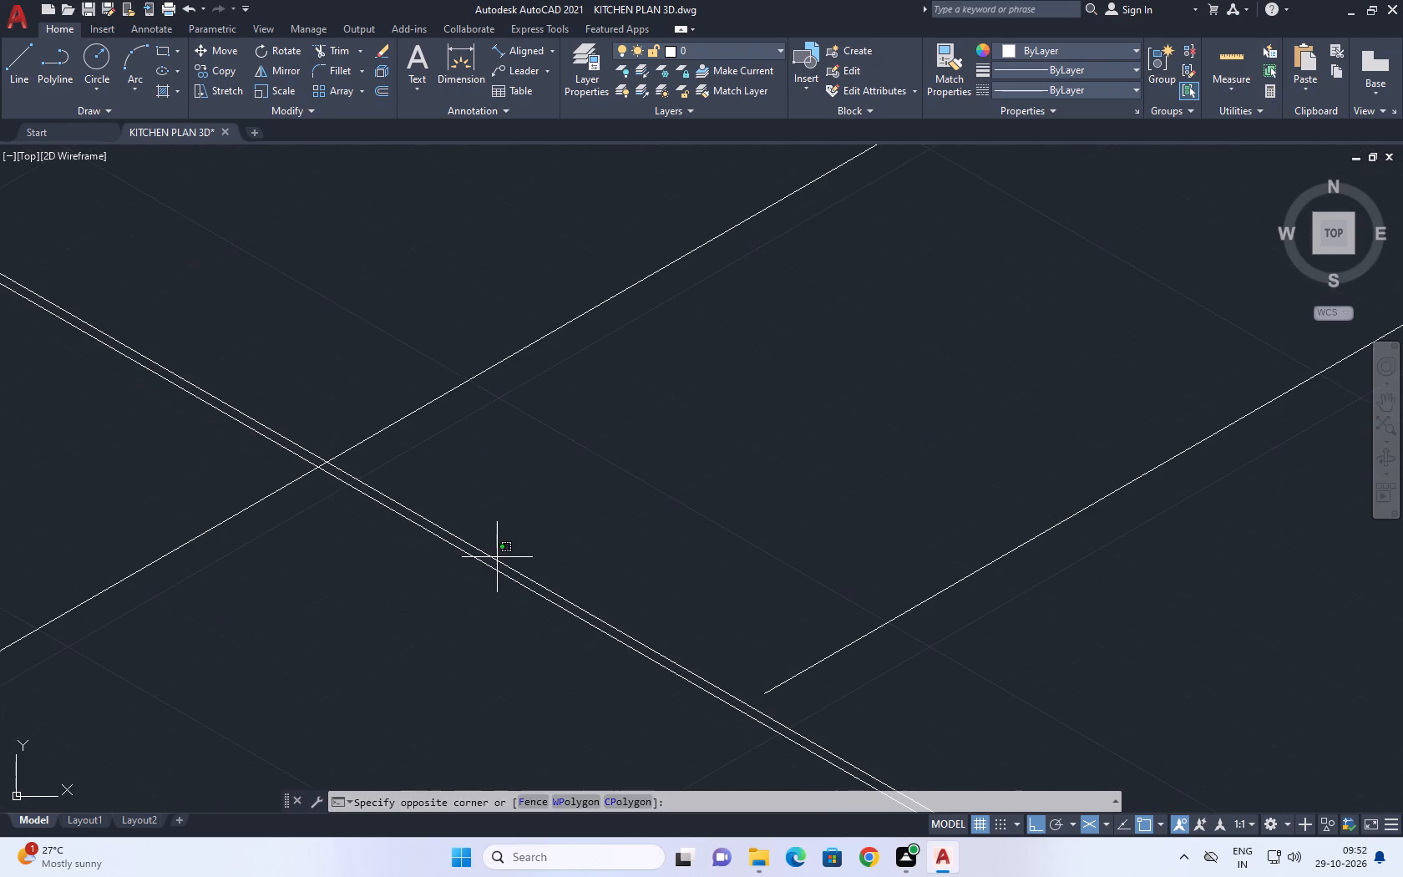
pyautogui.click(495, 563)
pyautogui.rightClick(561, 496)
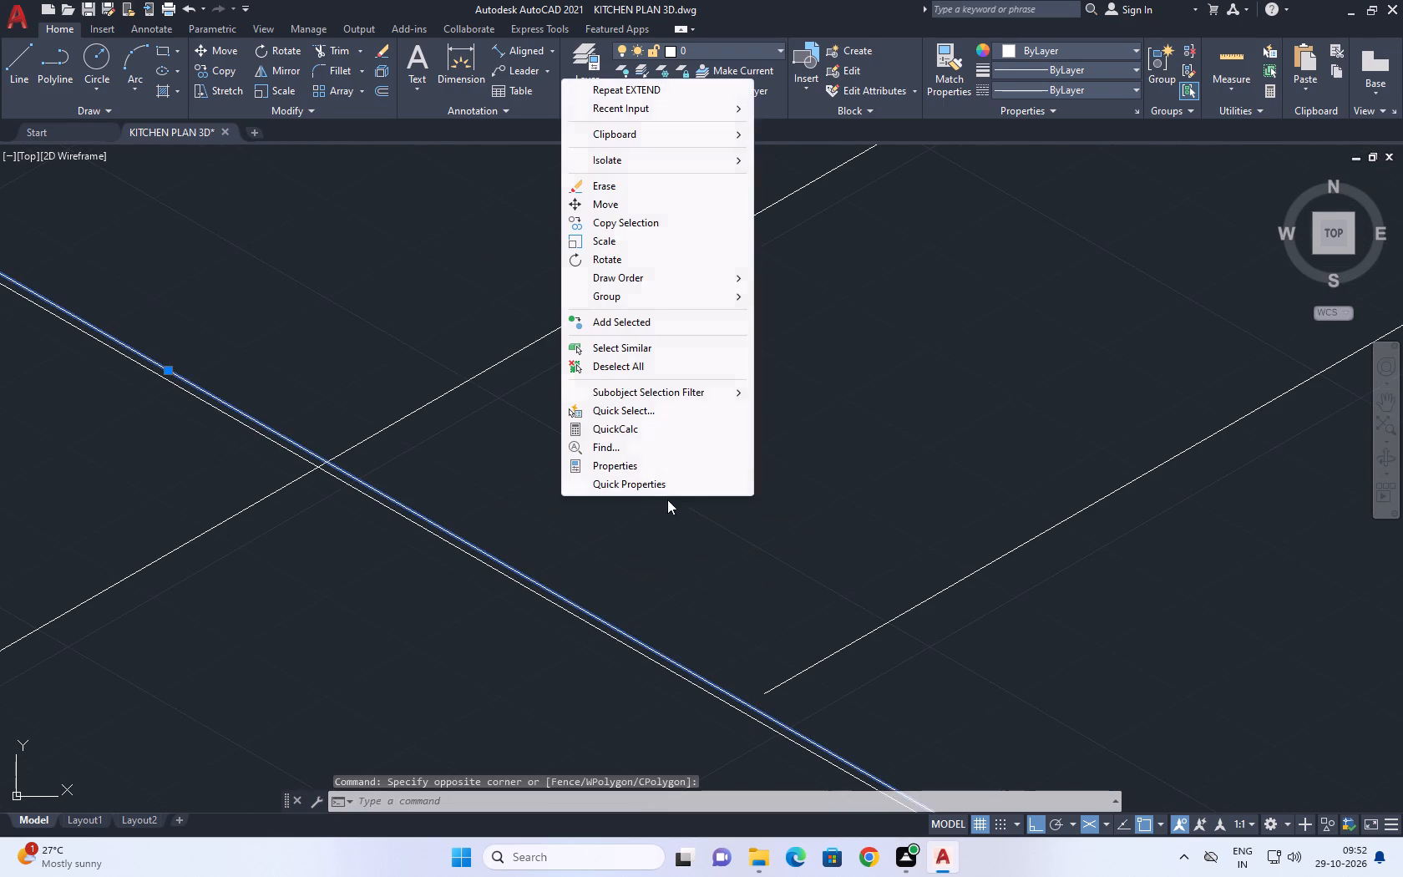
pyautogui.click(620, 177)
# Check the lower plinth line's length from the inside corner to the first hob-side divider's near edge with a trial aligned dimension.
pyautogui.scroll(-5, 657, 368)
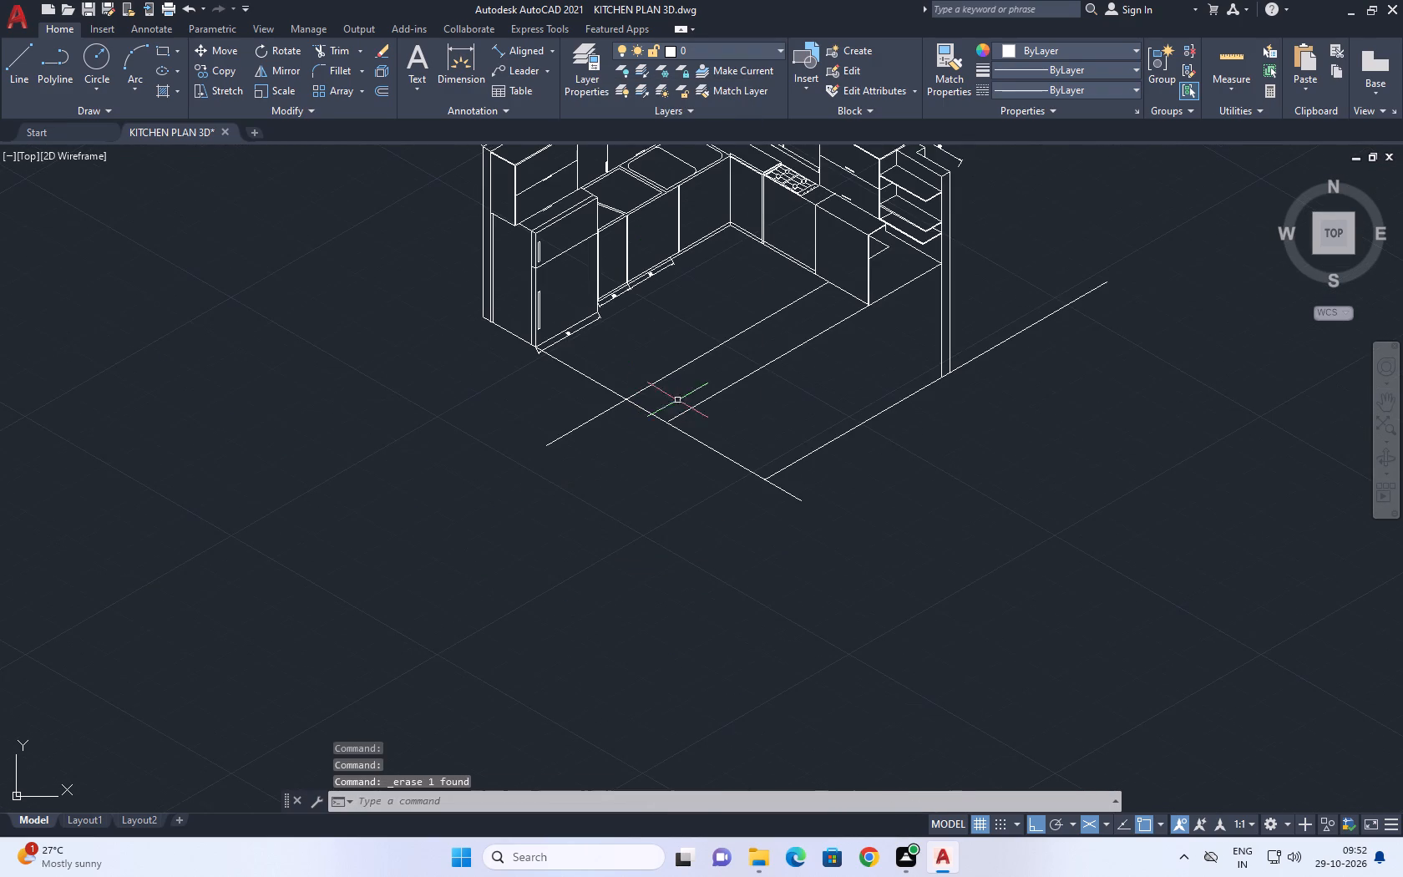
pyautogui.moveTo(722, 369); pyautogui.dragTo(685, 540, button='middle')
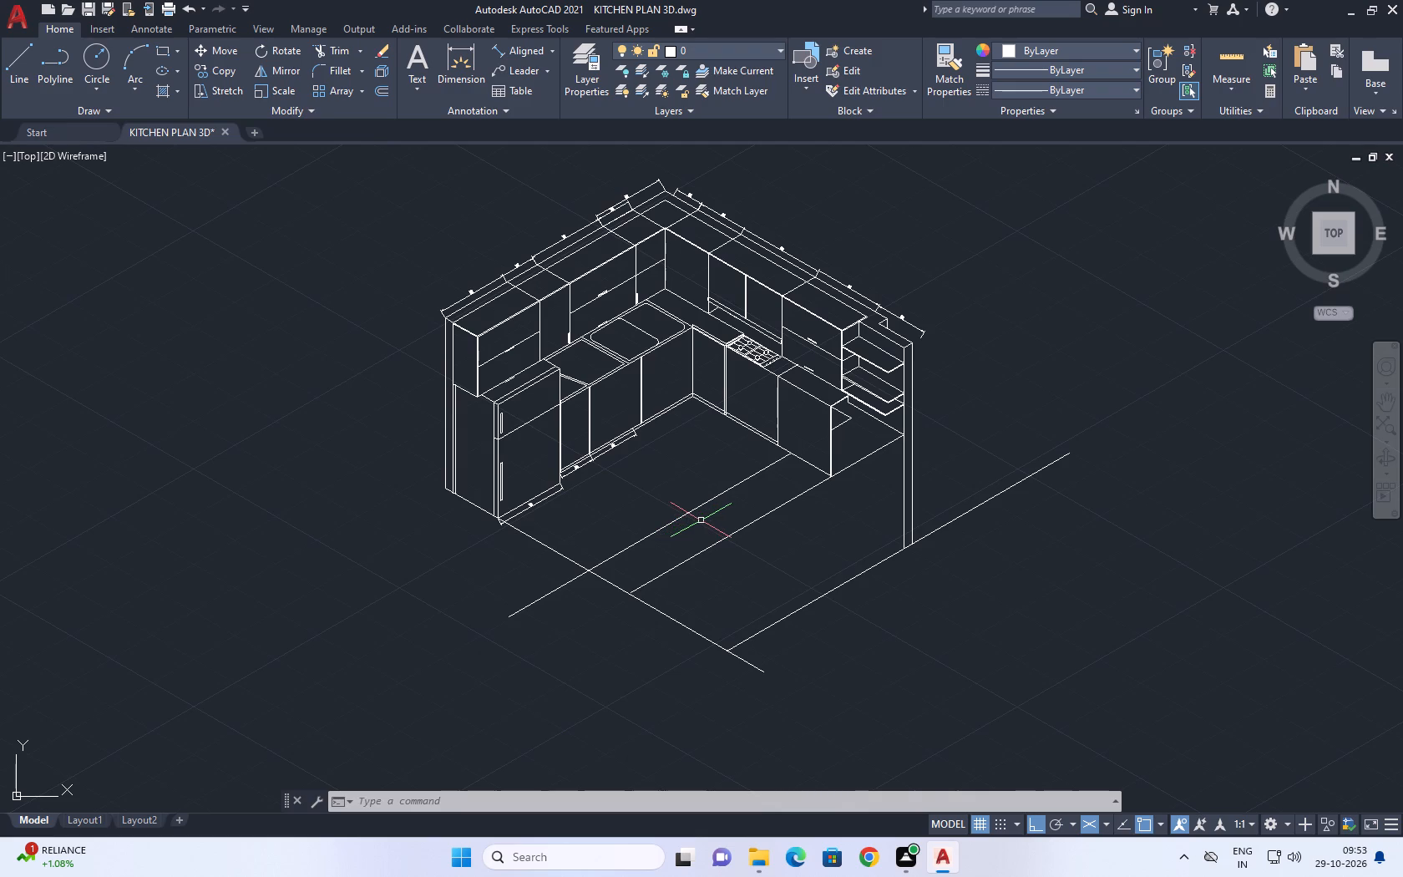
pyautogui.scroll(2, 800, 389)
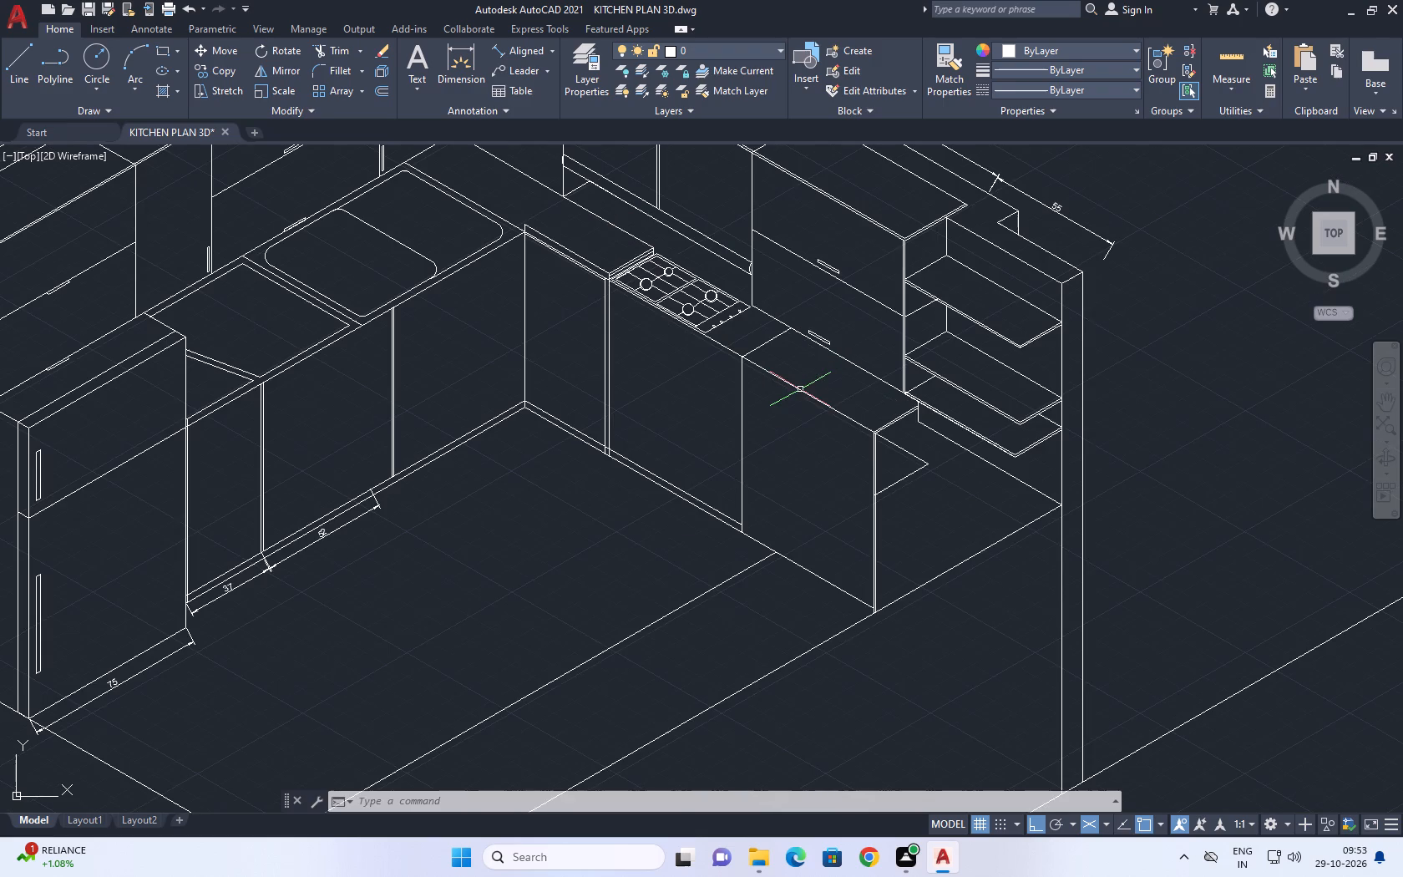
pyautogui.moveTo(818, 425); pyautogui.dragTo(825, 529, button='middle')
pyautogui.click(525, 44)
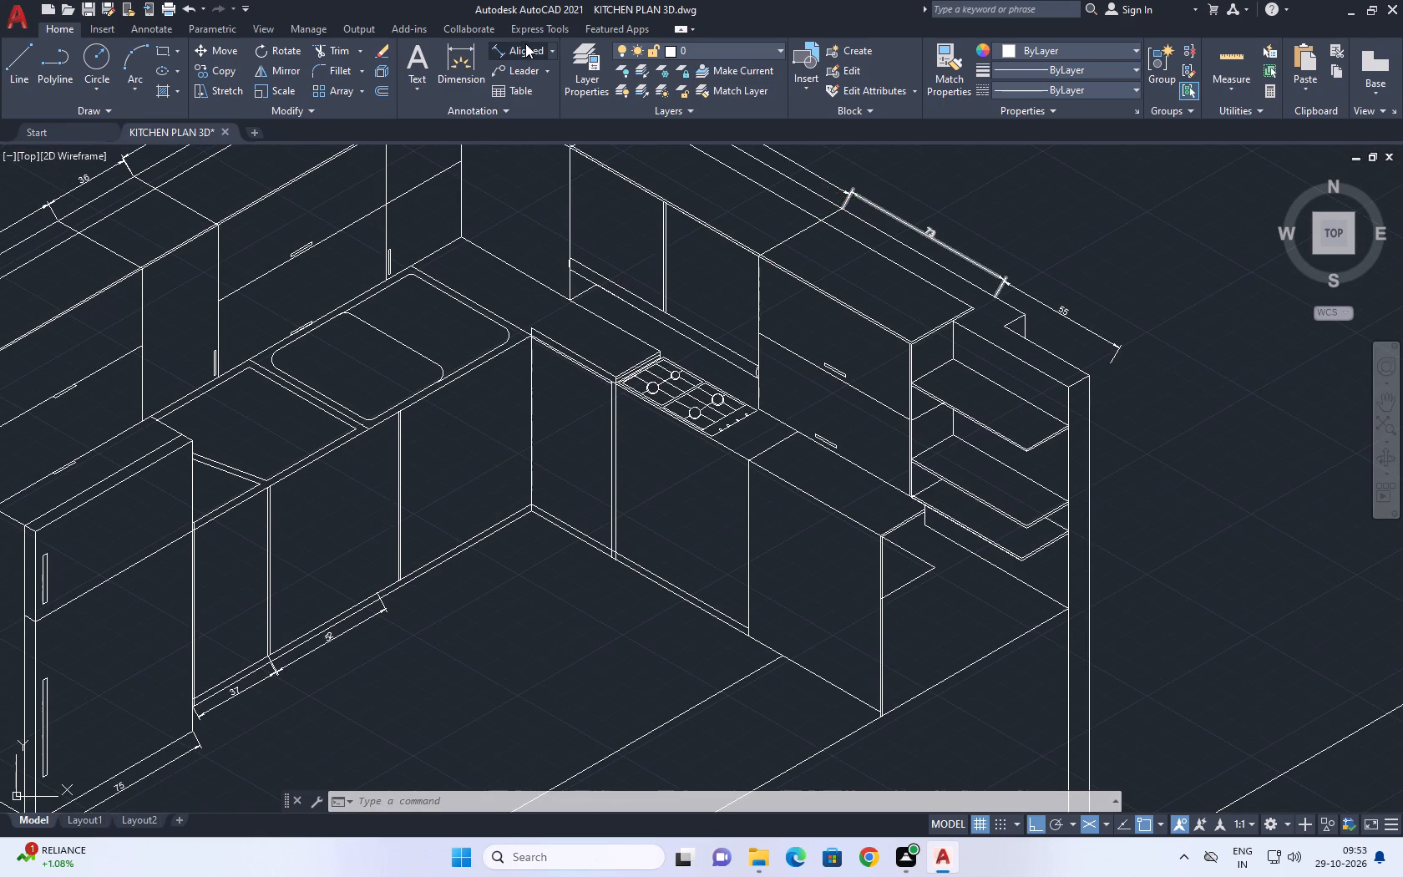
pyautogui.scroll(2, 547, 520)
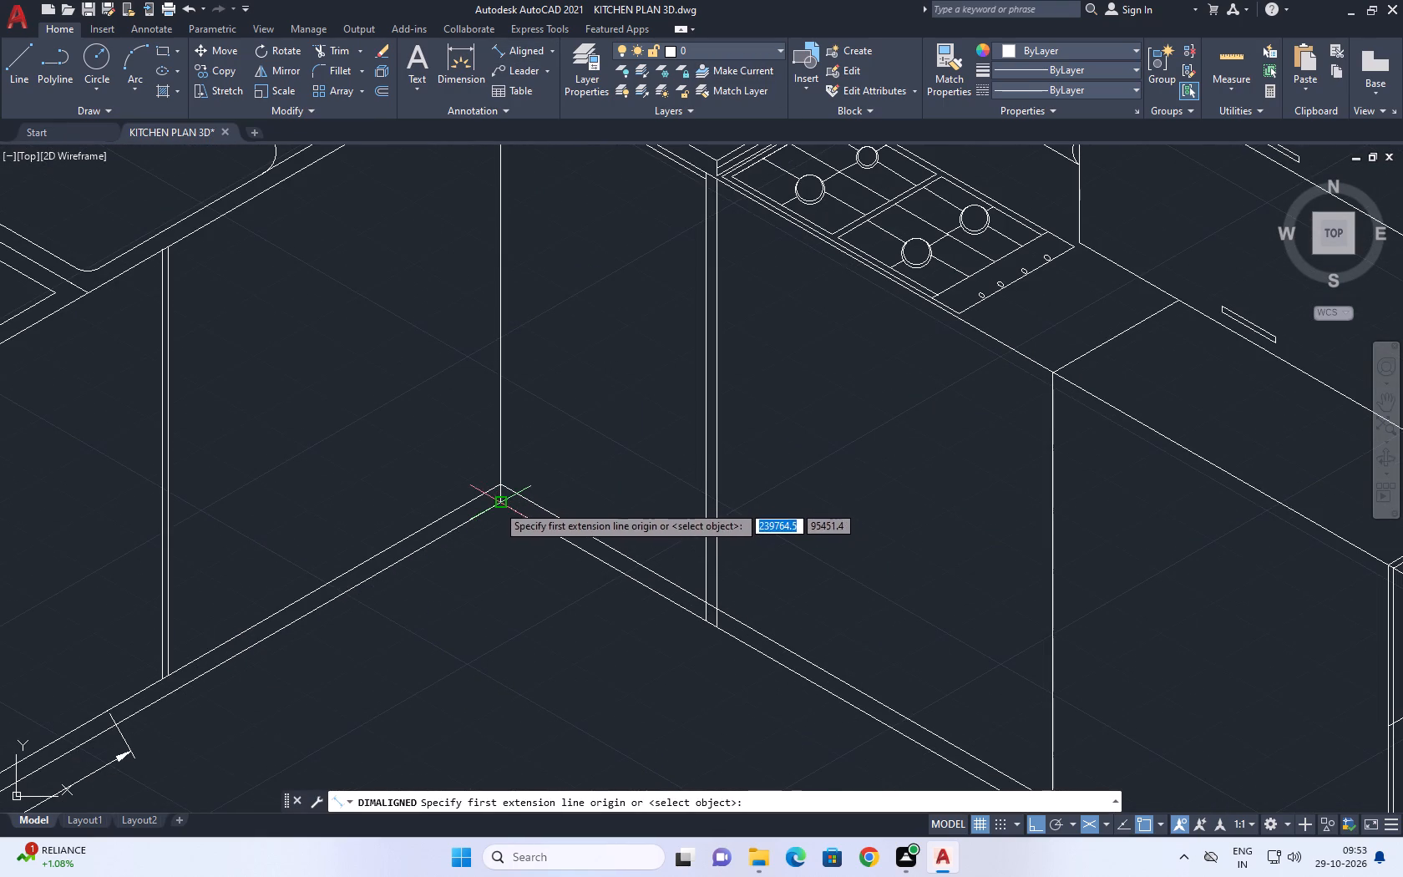
pyautogui.click(498, 504)
pyautogui.click(701, 621)
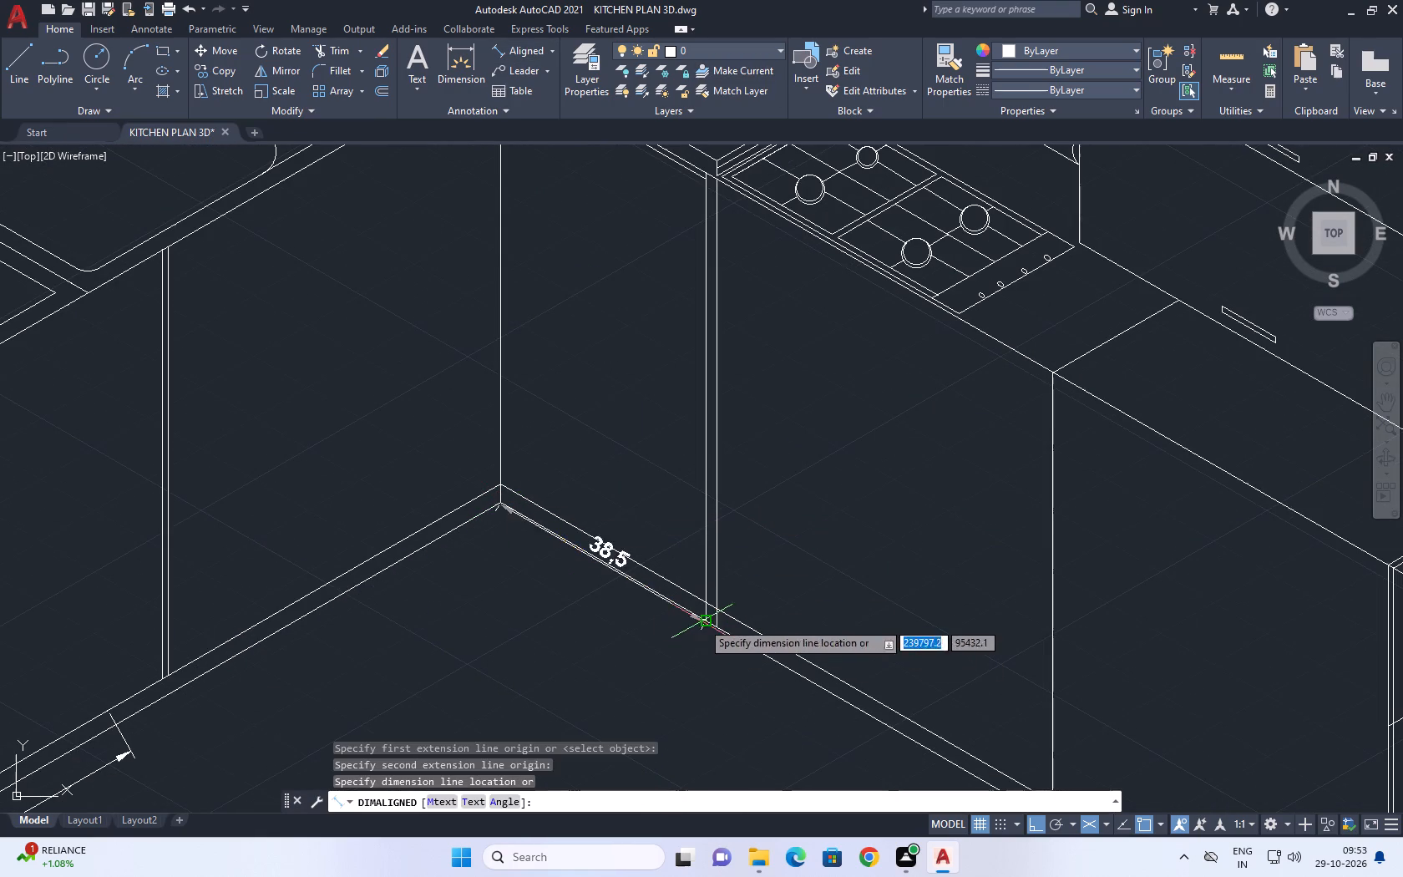
pyautogui.rightClick(687, 636)
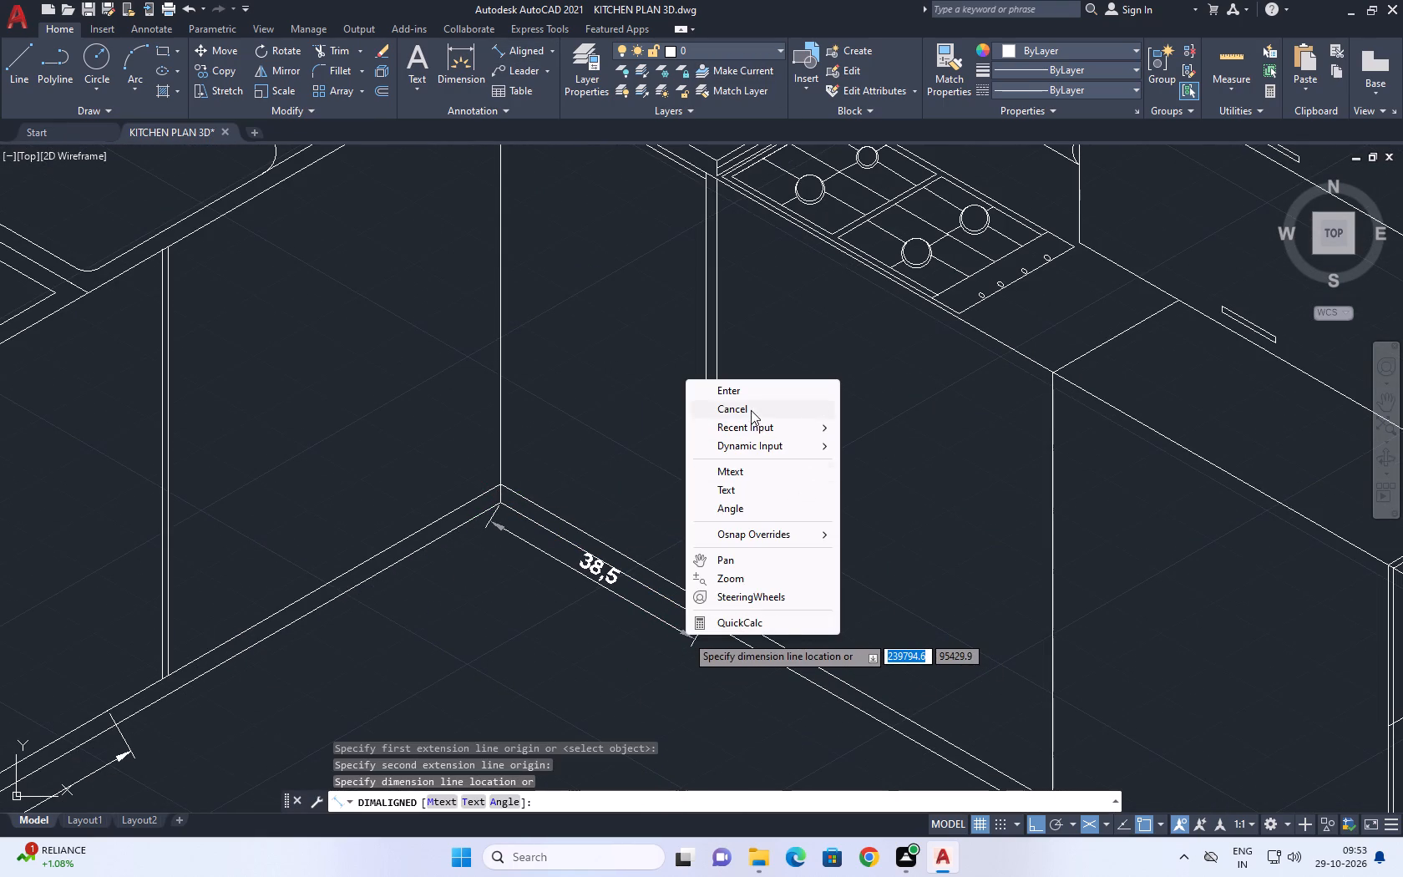
pyautogui.click(751, 410)
# Check the lower plinth line's length from the inside corner to the same divider's far edge with a trial aligned dimension.
pyautogui.click(514, 49)
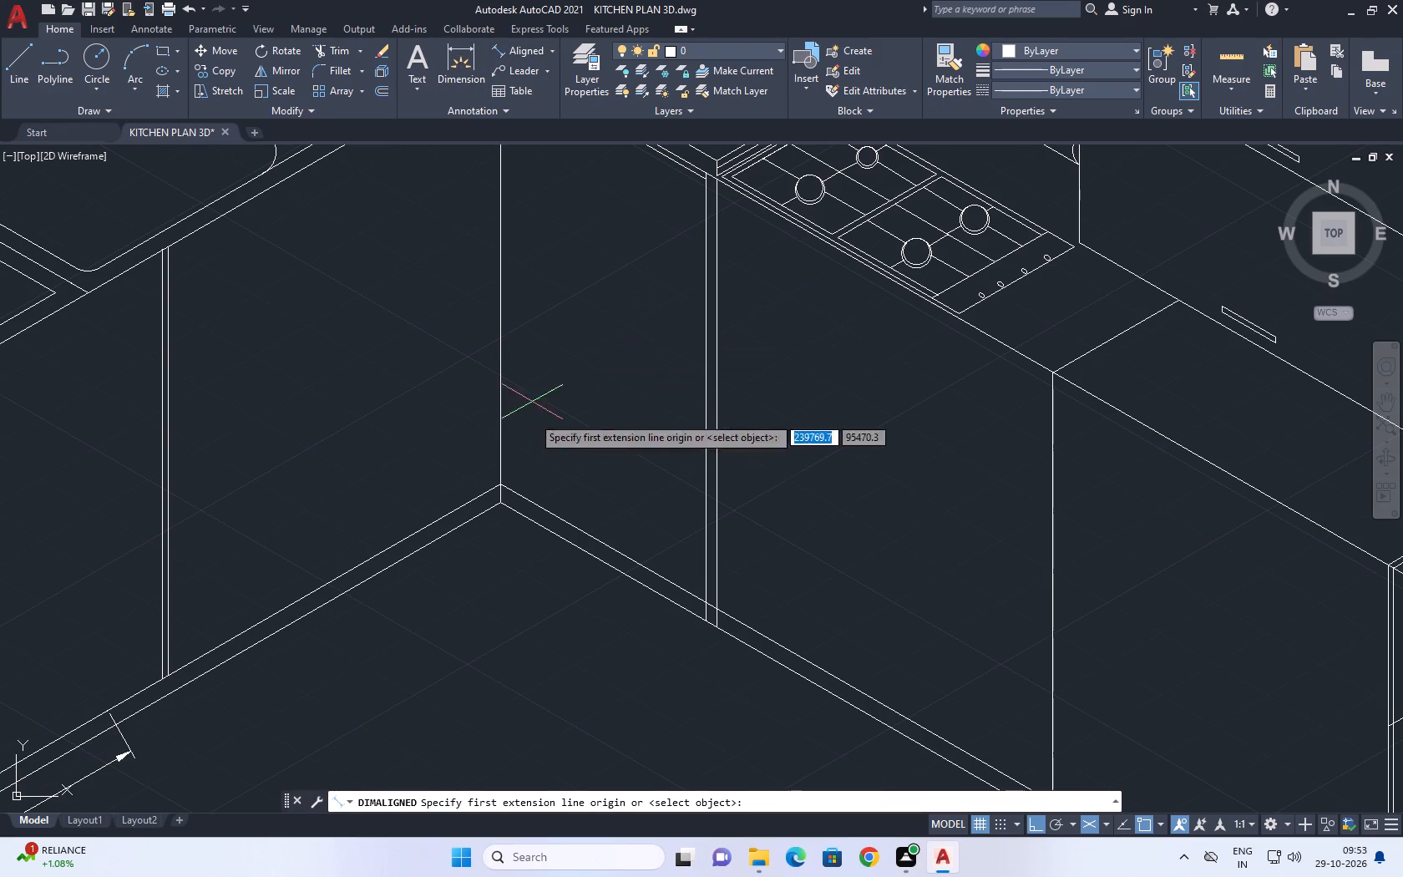
pyautogui.click(502, 501)
pyautogui.scroll(2, 711, 623)
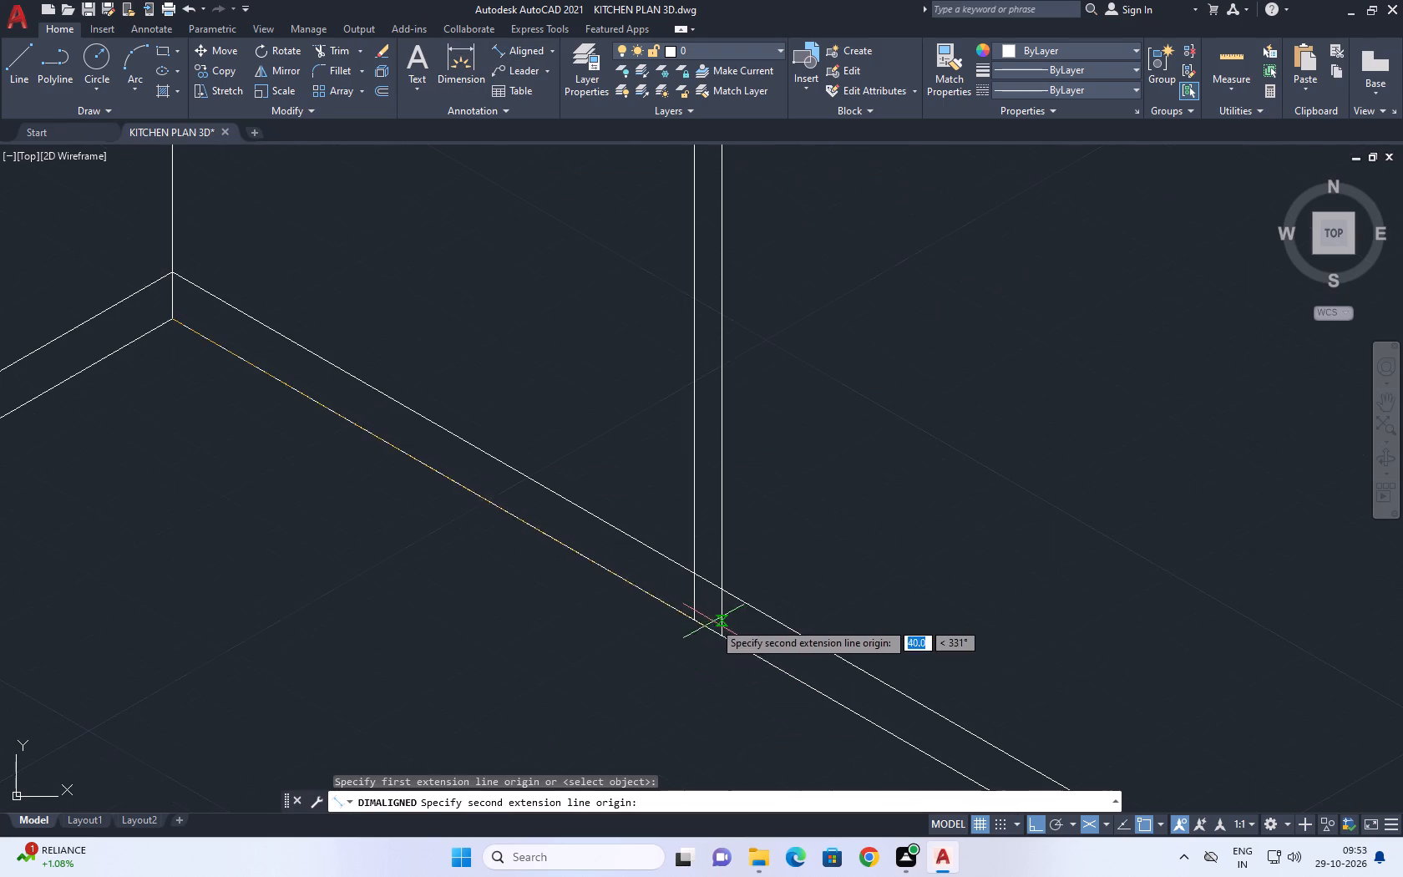
pyautogui.click(721, 636)
pyautogui.rightClick(684, 631)
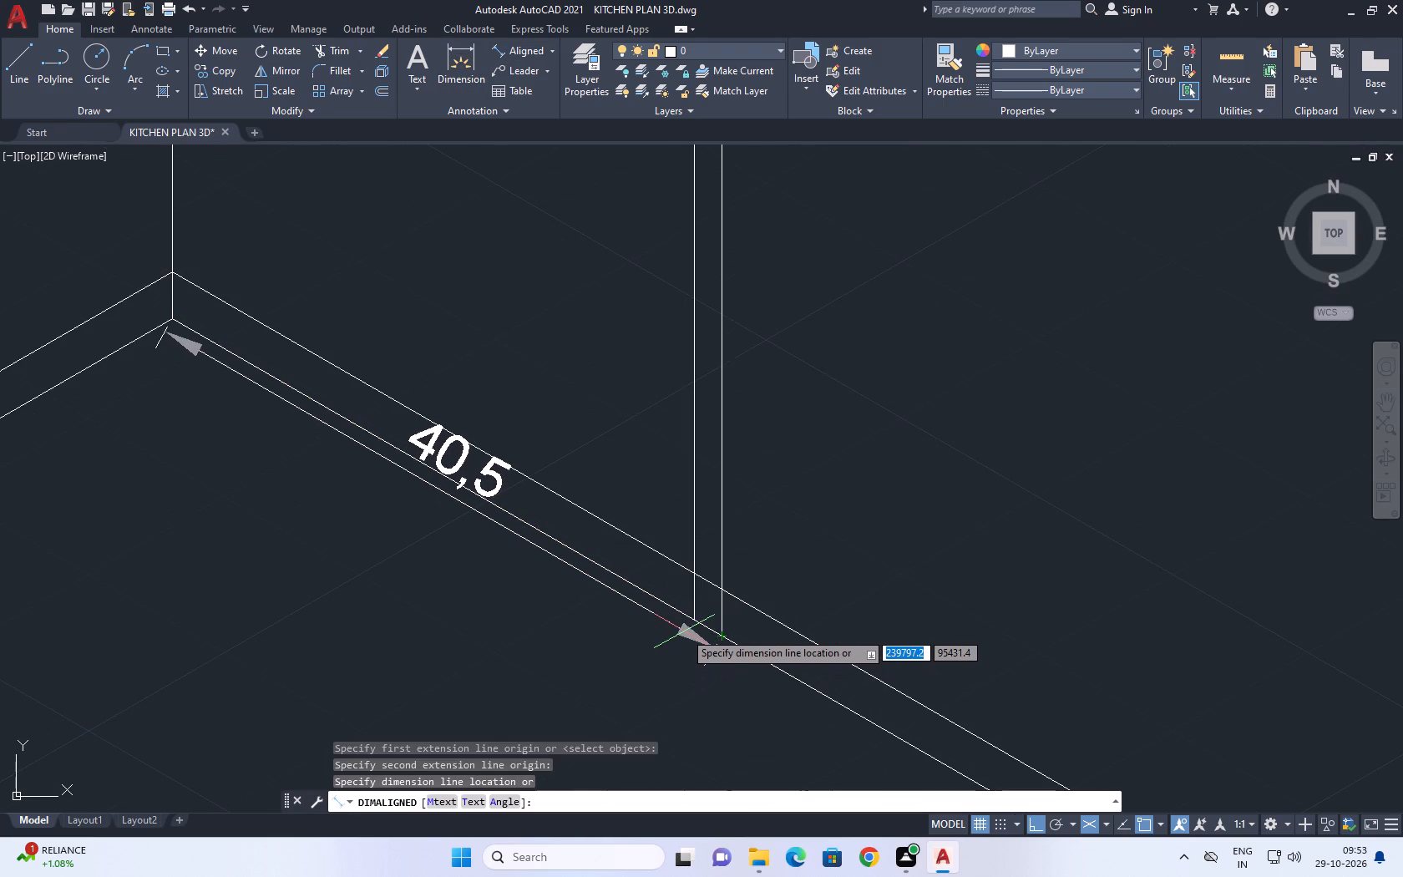
pyautogui.click(748, 412)
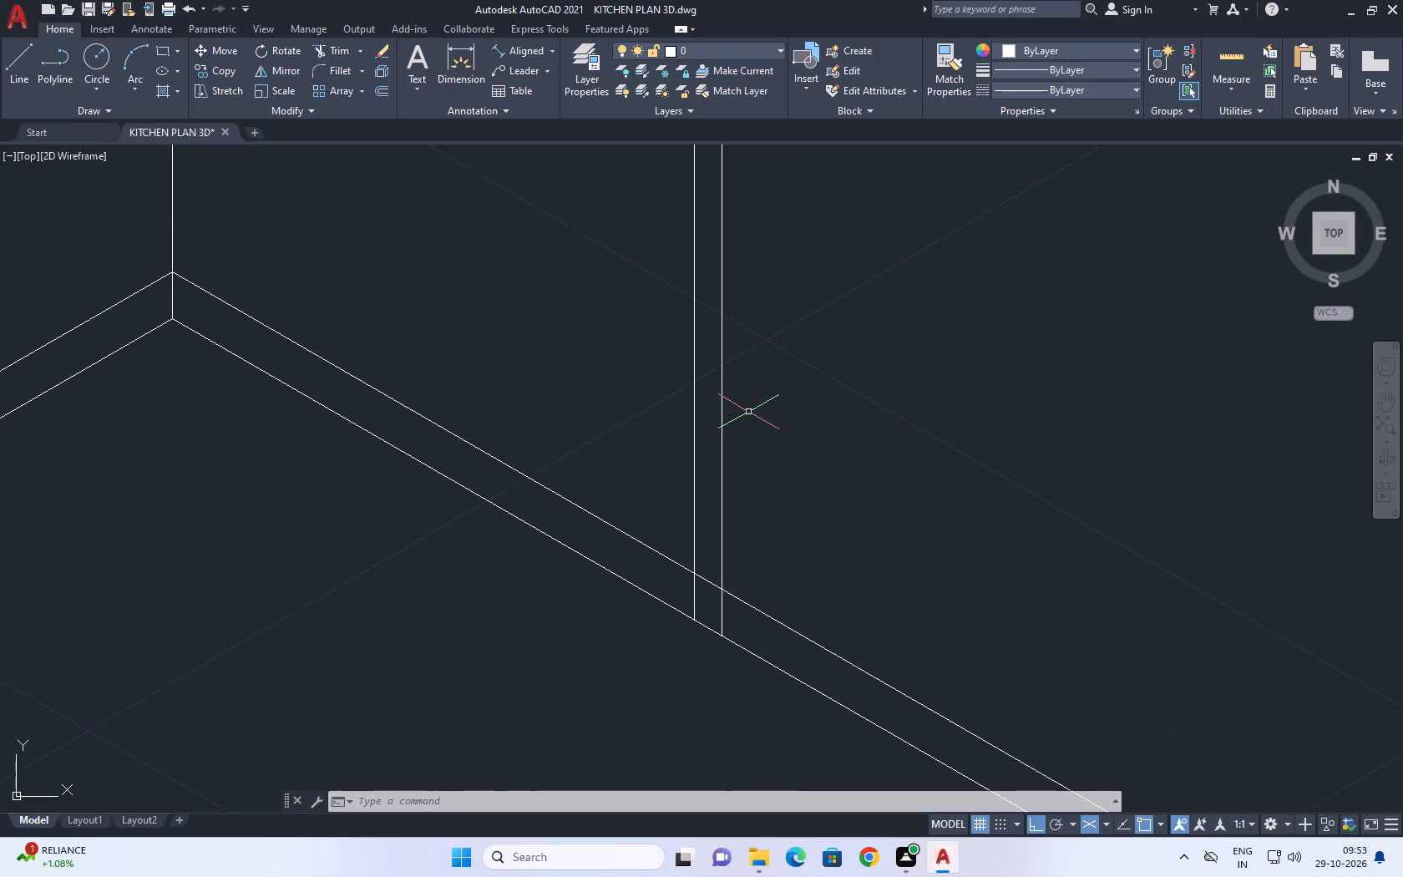
# Copy the hob run's second divider line 2 units along the cabinet front toward the inside corner.
pyautogui.scroll(-4, 722, 413)
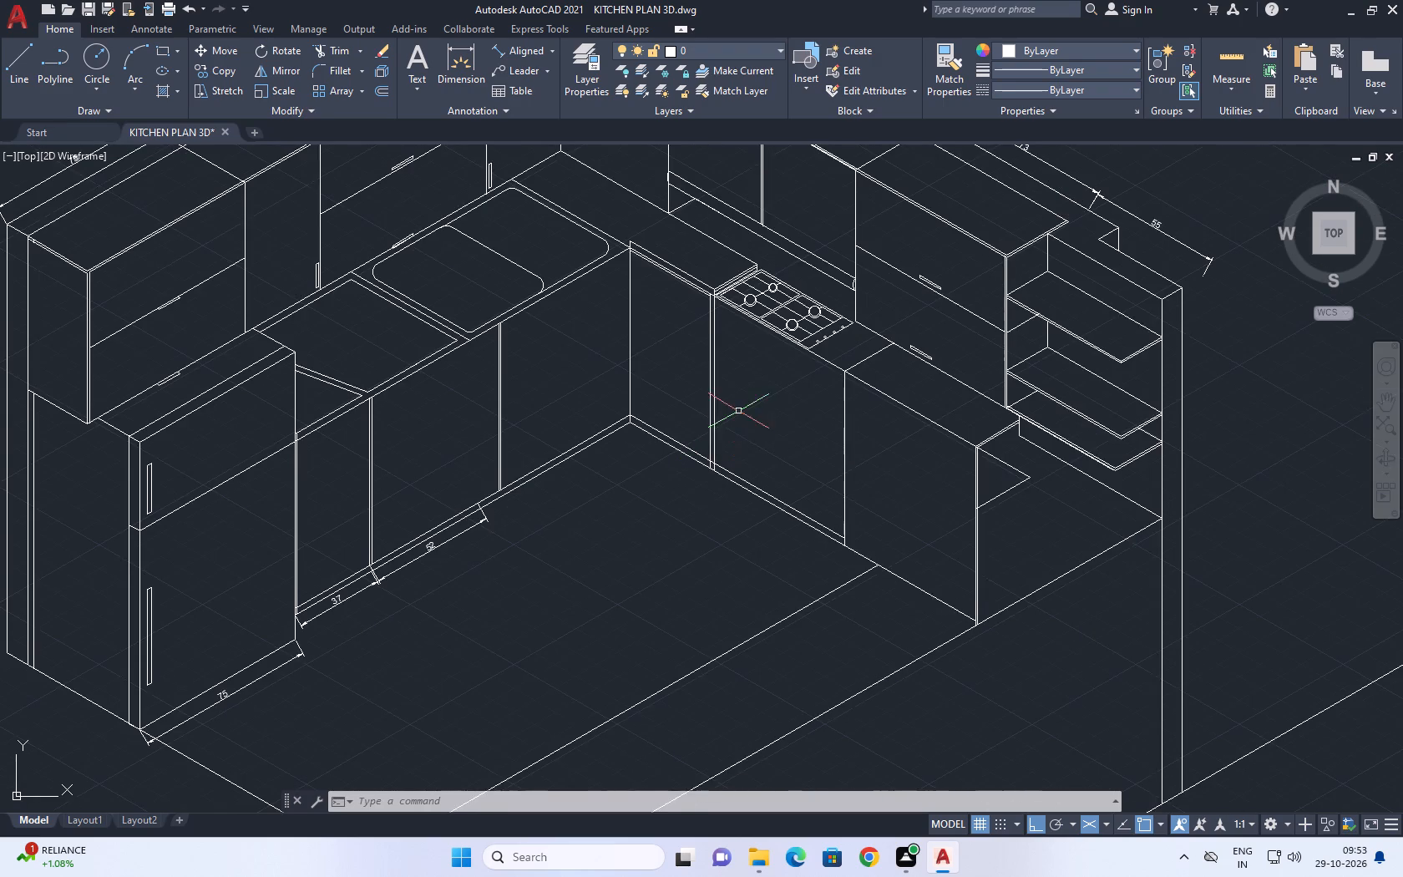
pyautogui.moveTo(738, 408); pyautogui.dragTo(737, 418, button='middle')
pyautogui.moveTo(700, 417); pyautogui.dragTo(669, 395, button='middle')
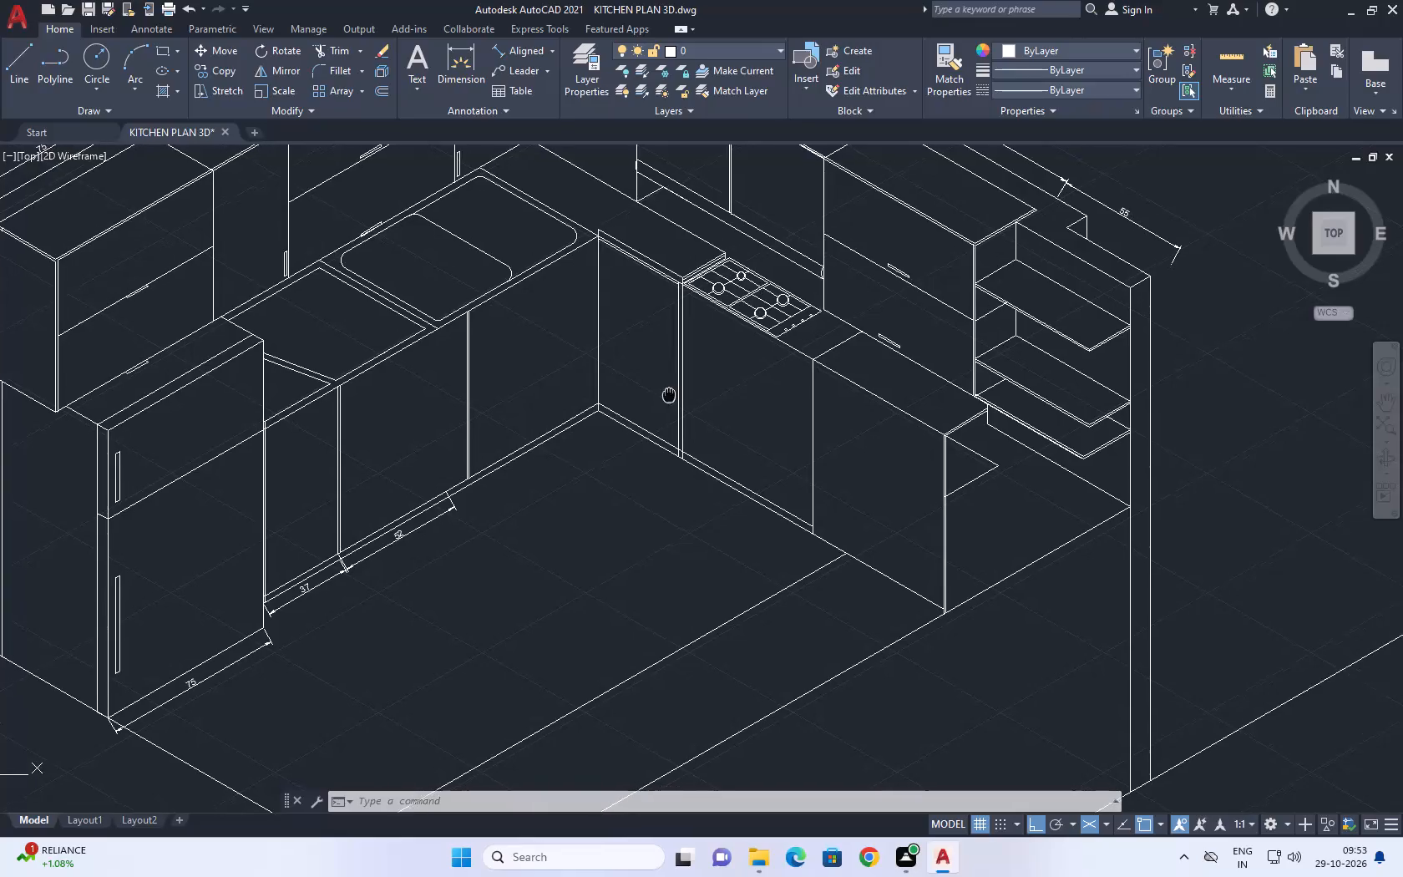
pyautogui.moveTo(669, 395); pyautogui.dragTo(667, 394, button='middle')
pyautogui.moveTo(856, 451); pyautogui.dragTo(847, 447)
pyautogui.click(808, 422)
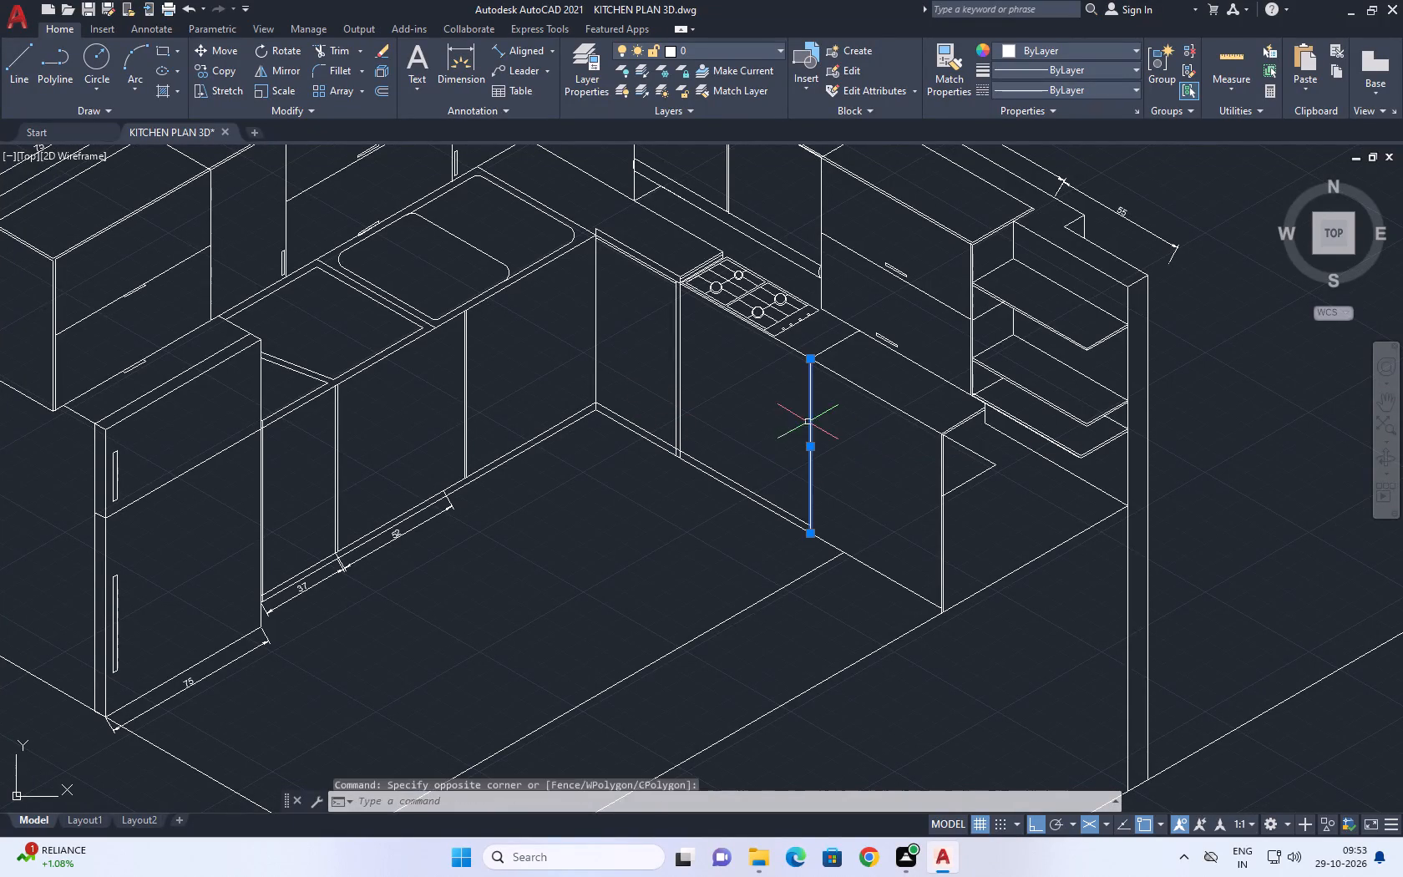
pyautogui.click(230, 65)
pyautogui.scroll(2, 805, 482)
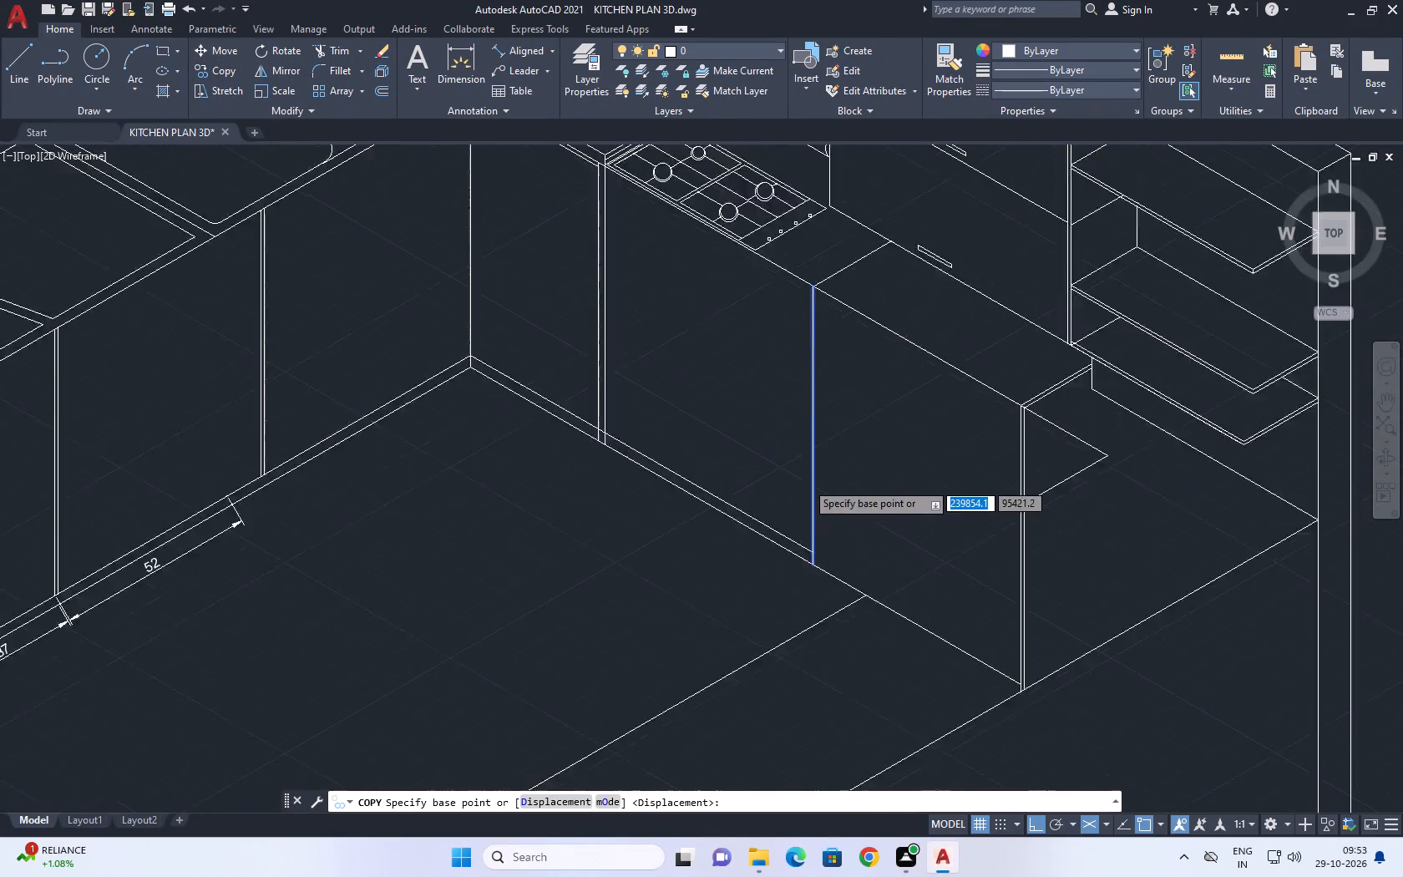
pyautogui.moveTo(884, 553); pyautogui.dragTo(879, 534)
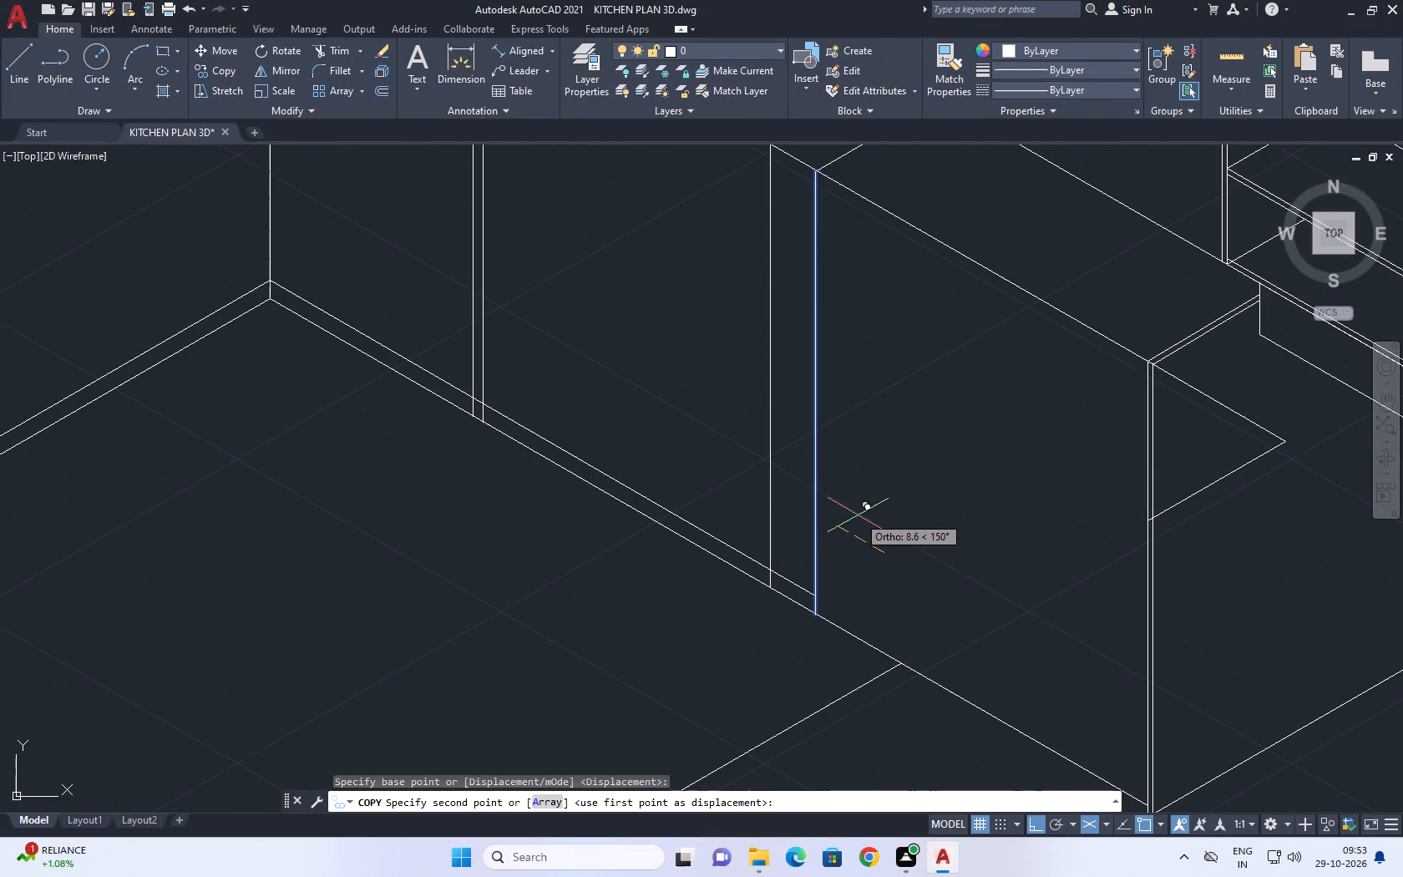
pyautogui.press('2')
pyautogui.press('Return')
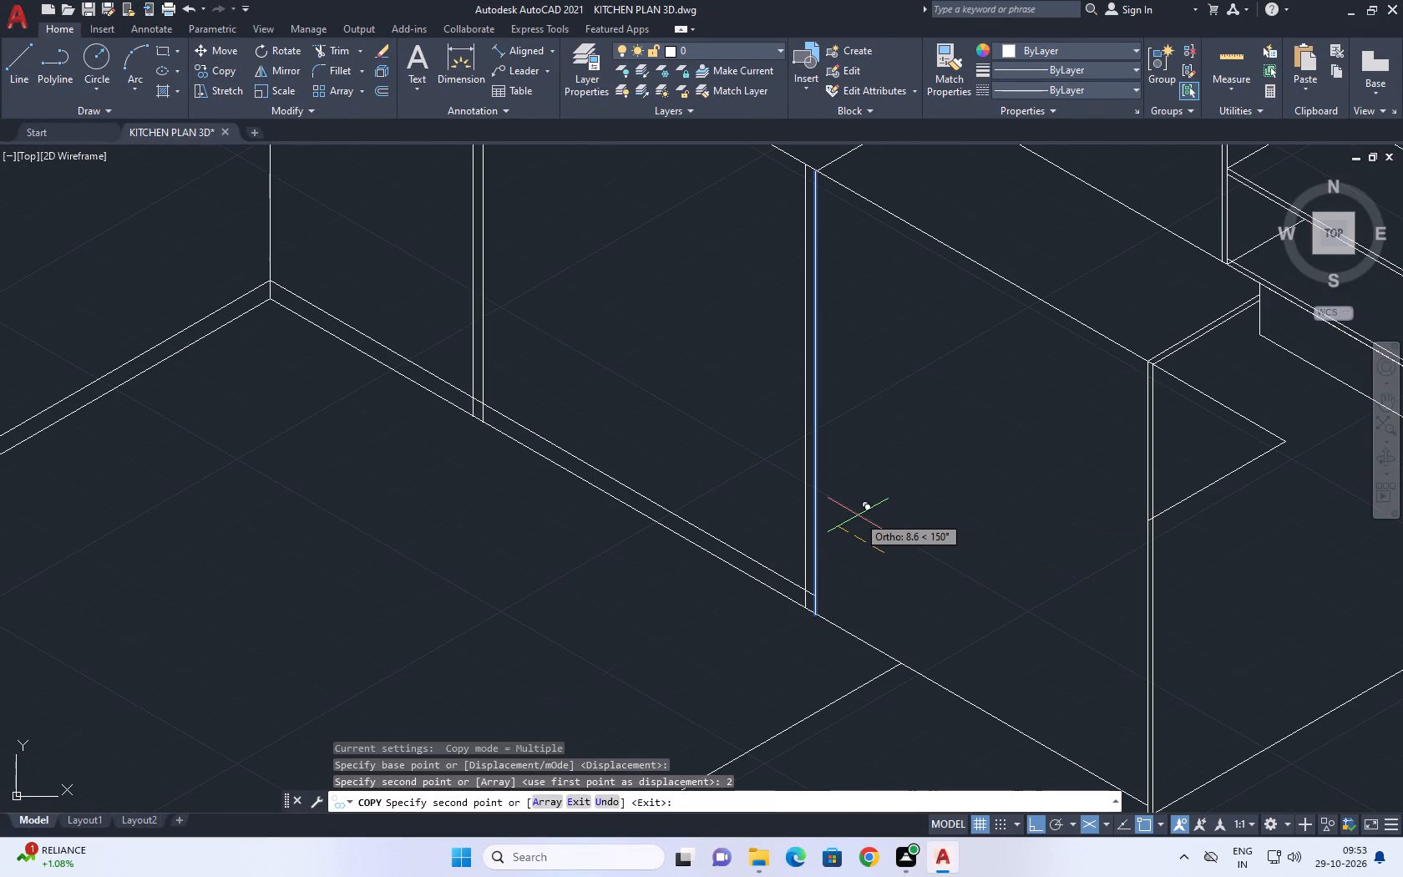
pyautogui.rightClick(858, 515)
pyautogui.click(907, 550)
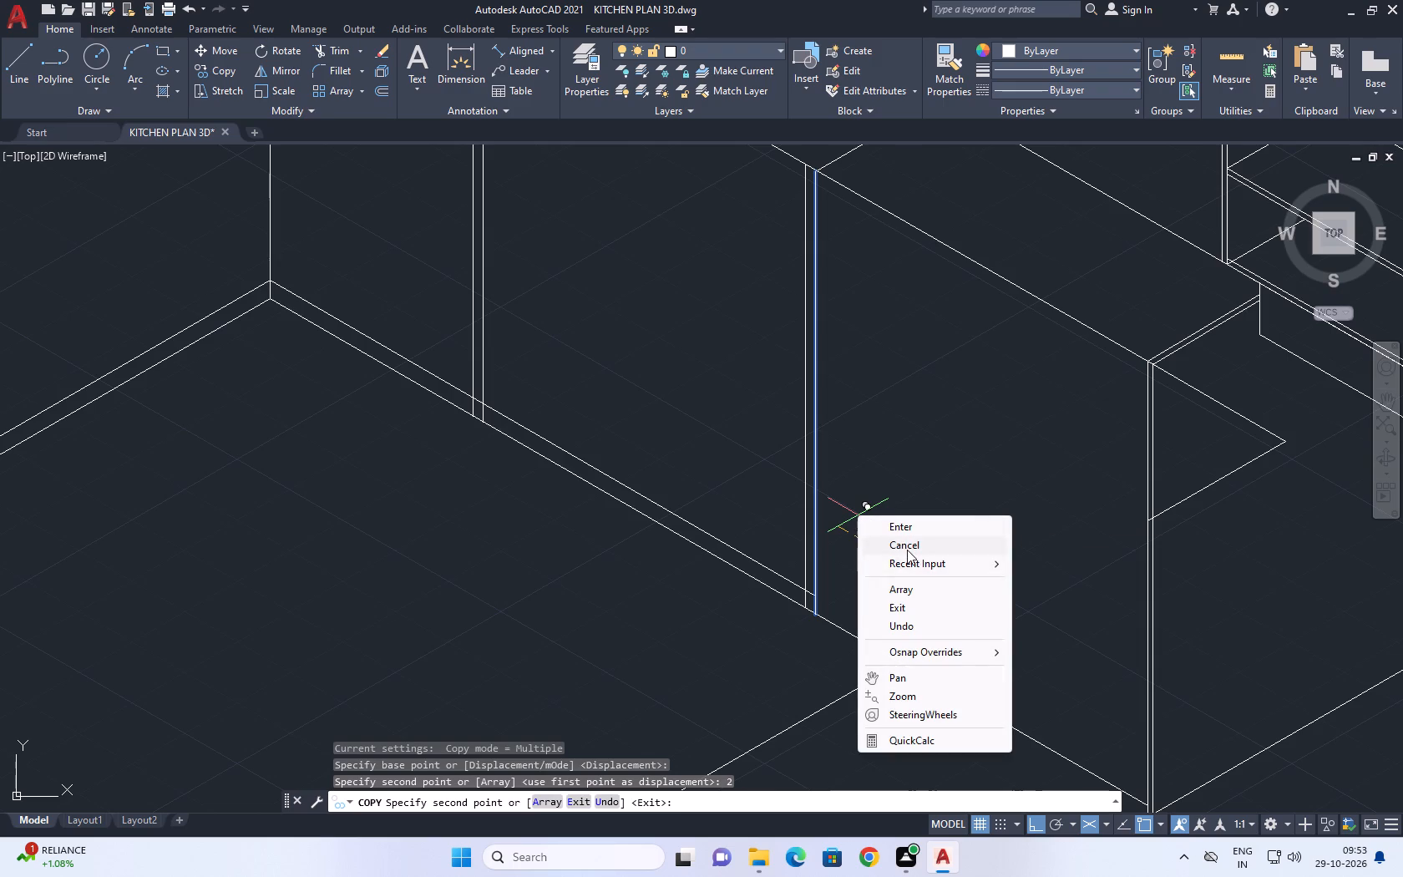
pyautogui.scroll(-1, 966, 593)
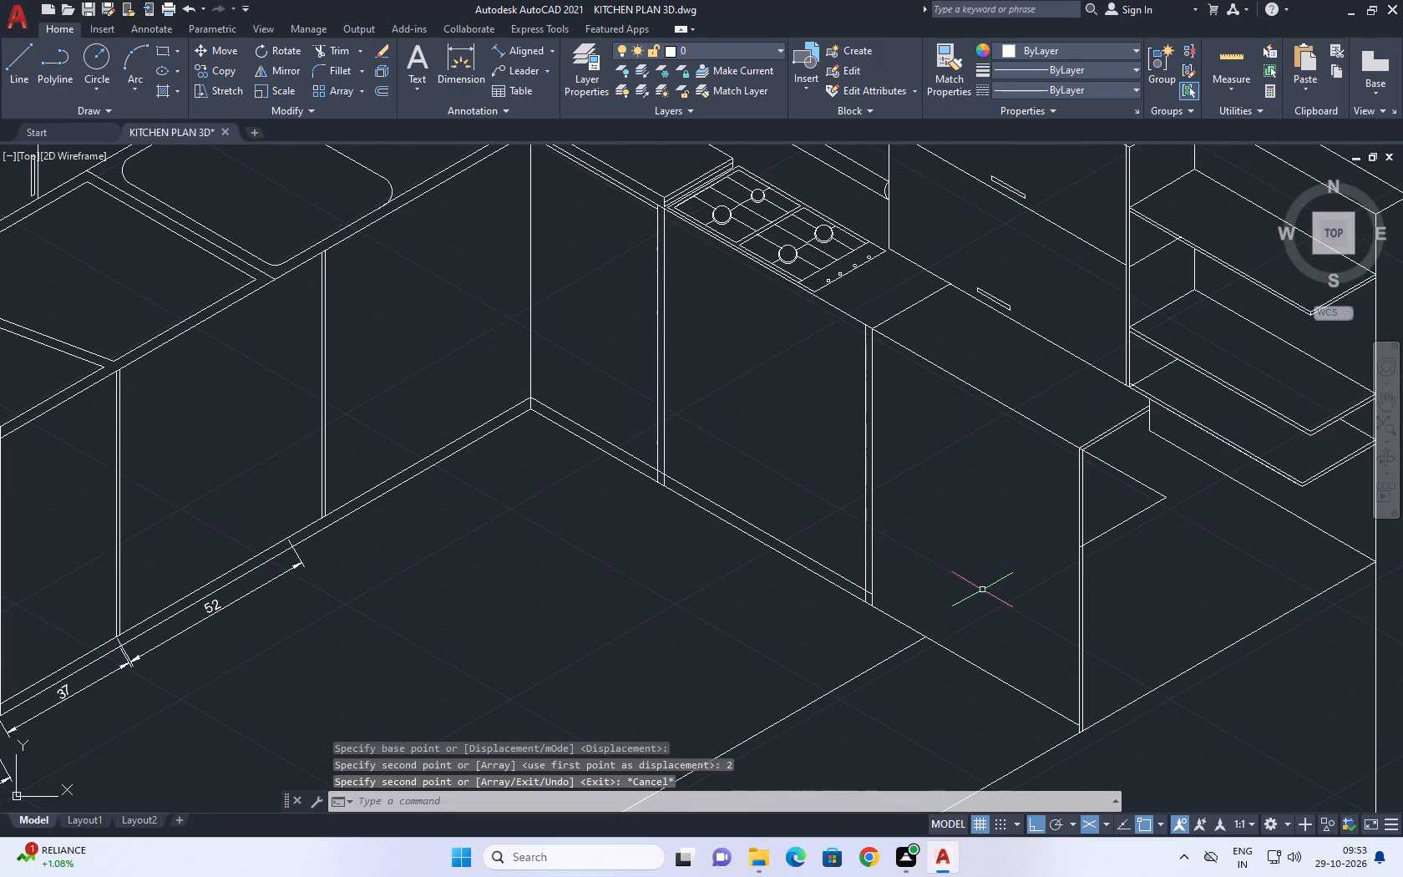
# Add an aligned dimension of 40.51 along the hob run's lower plinth line, starting at the inside corner.
pyautogui.moveTo(1025, 642); pyautogui.dragTo(1011, 640, button='middle')
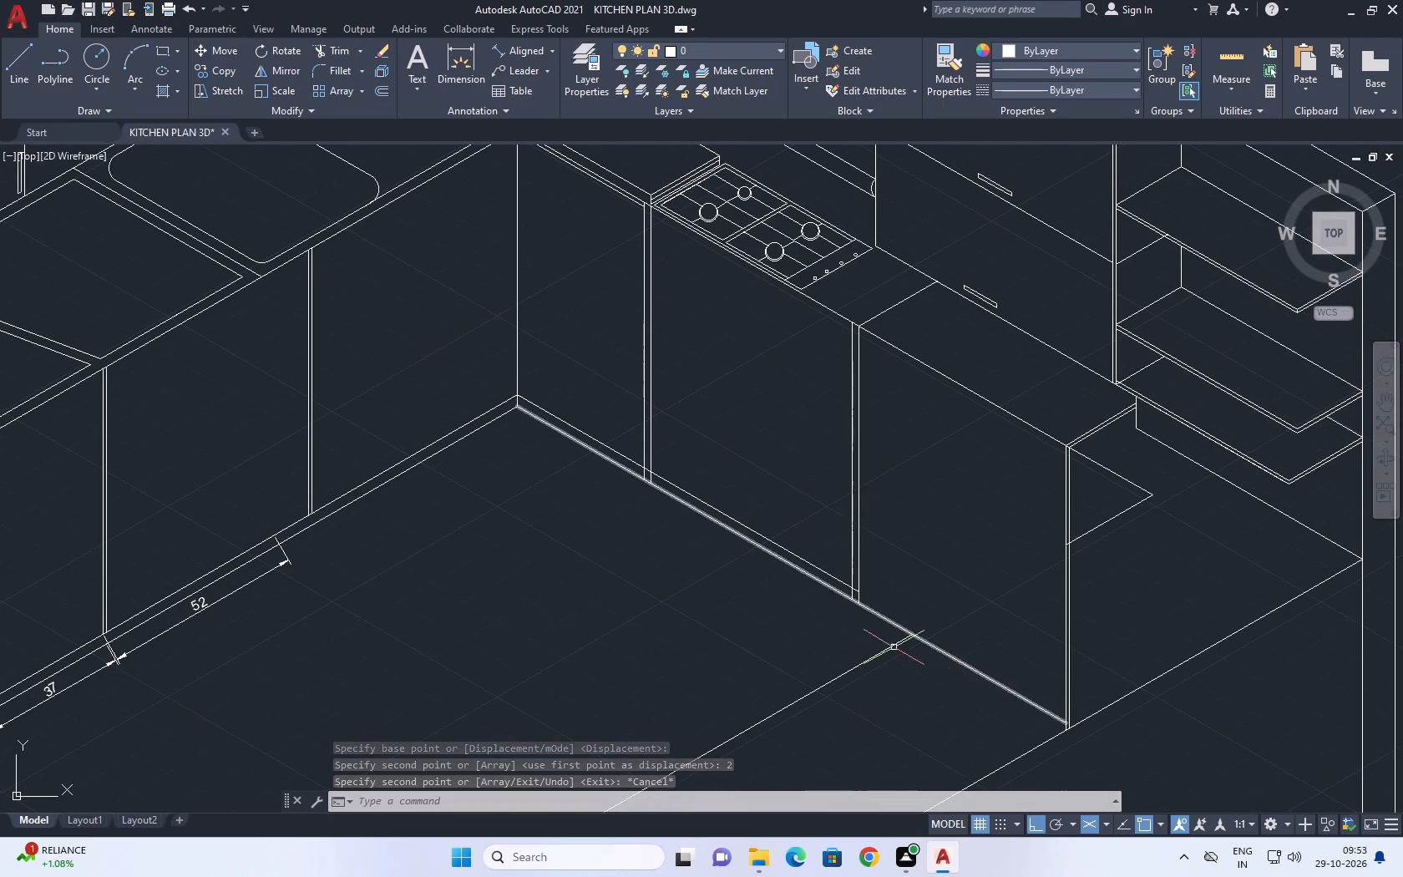
pyautogui.scroll(-1, 791, 586)
pyautogui.scroll(1, 392, 225)
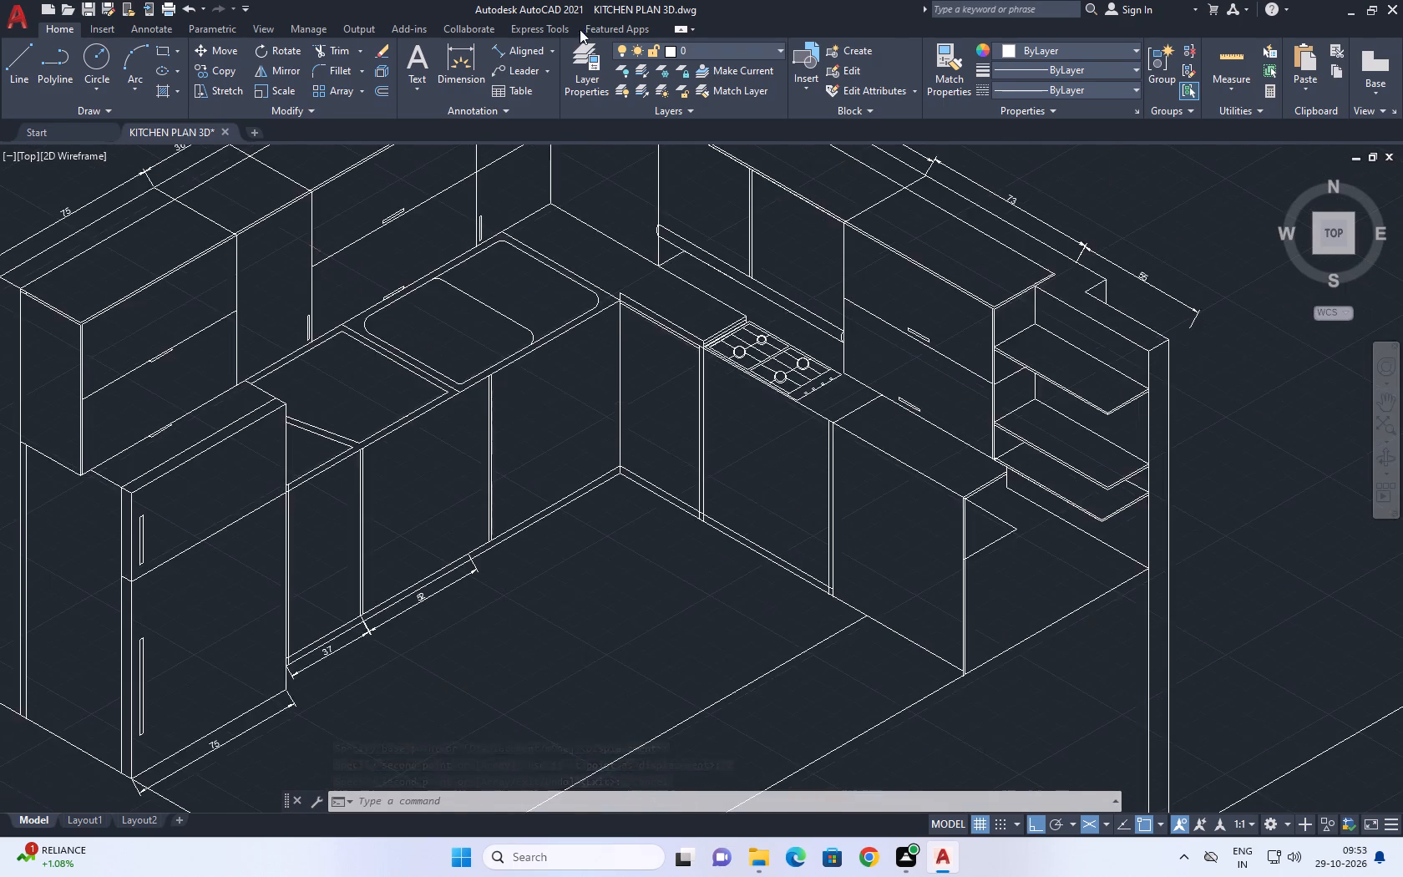
pyautogui.click(513, 47)
pyautogui.scroll(2, 749, 635)
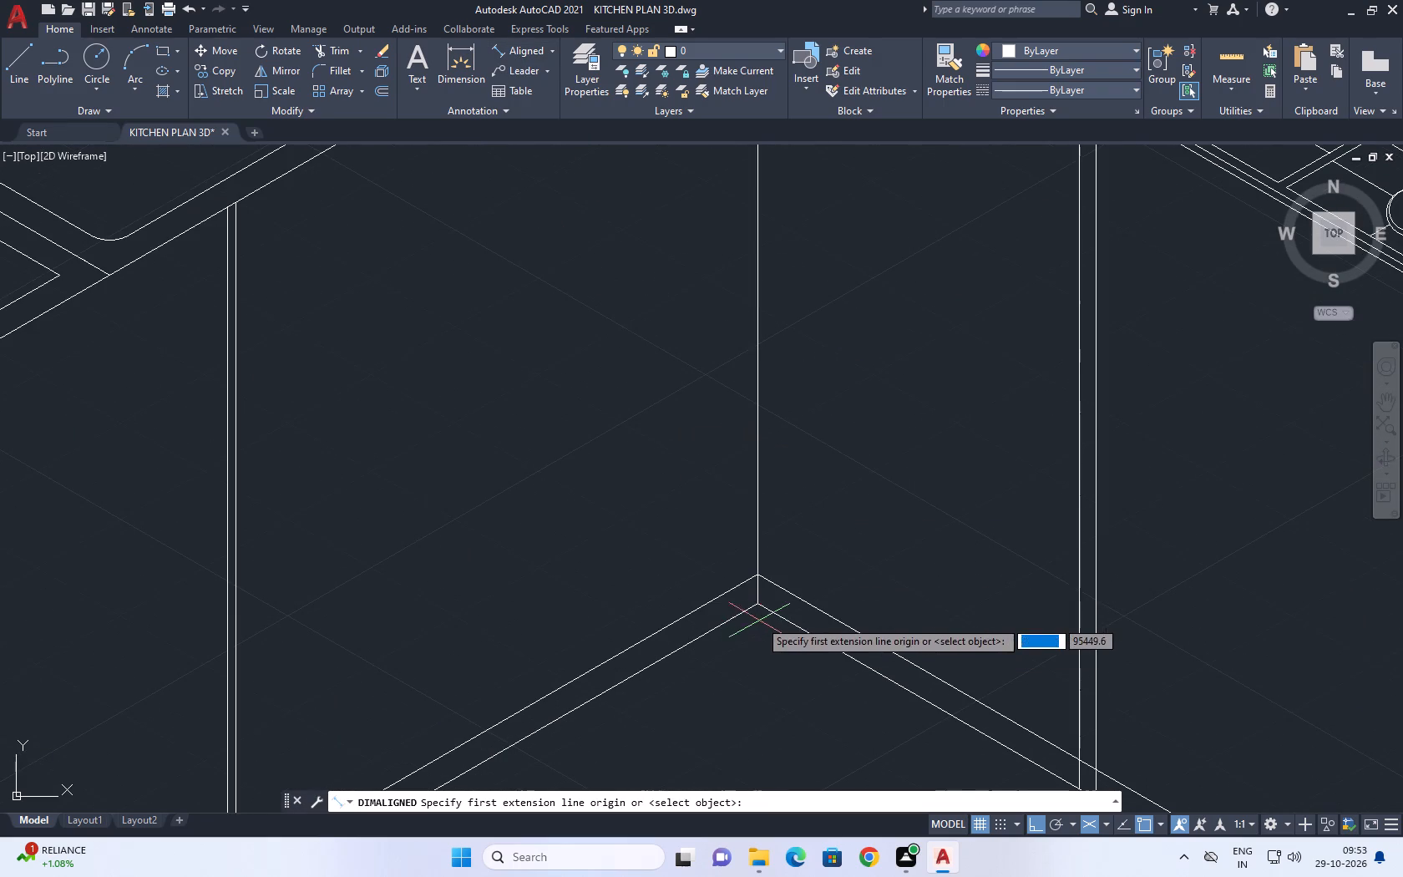
pyautogui.click(760, 604)
pyautogui.moveTo(827, 616); pyautogui.dragTo(690, 474, button='middle')
pyautogui.write('40')
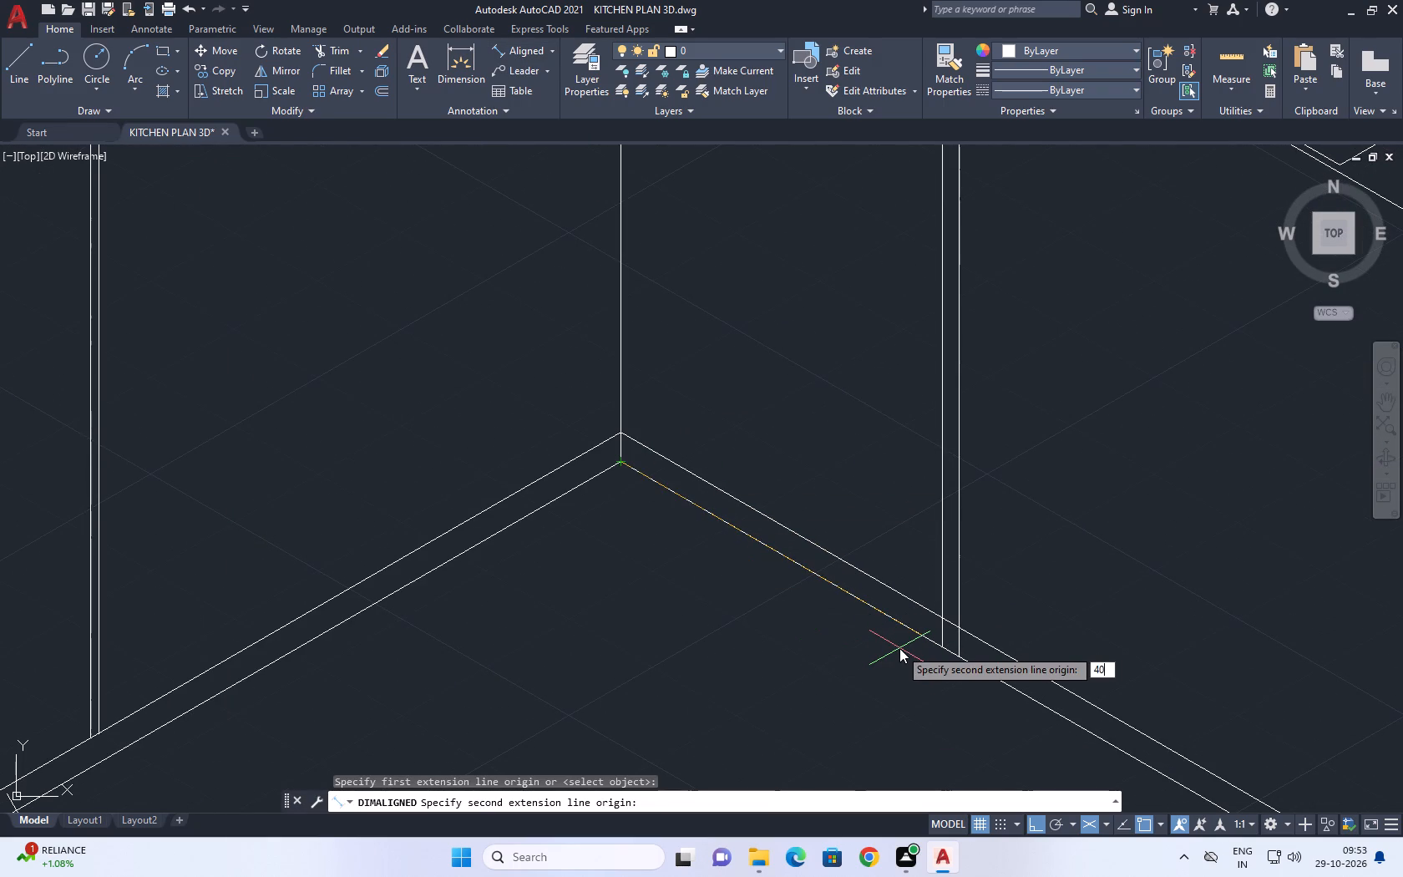
pyautogui.write('.51')
pyautogui.press('Return')
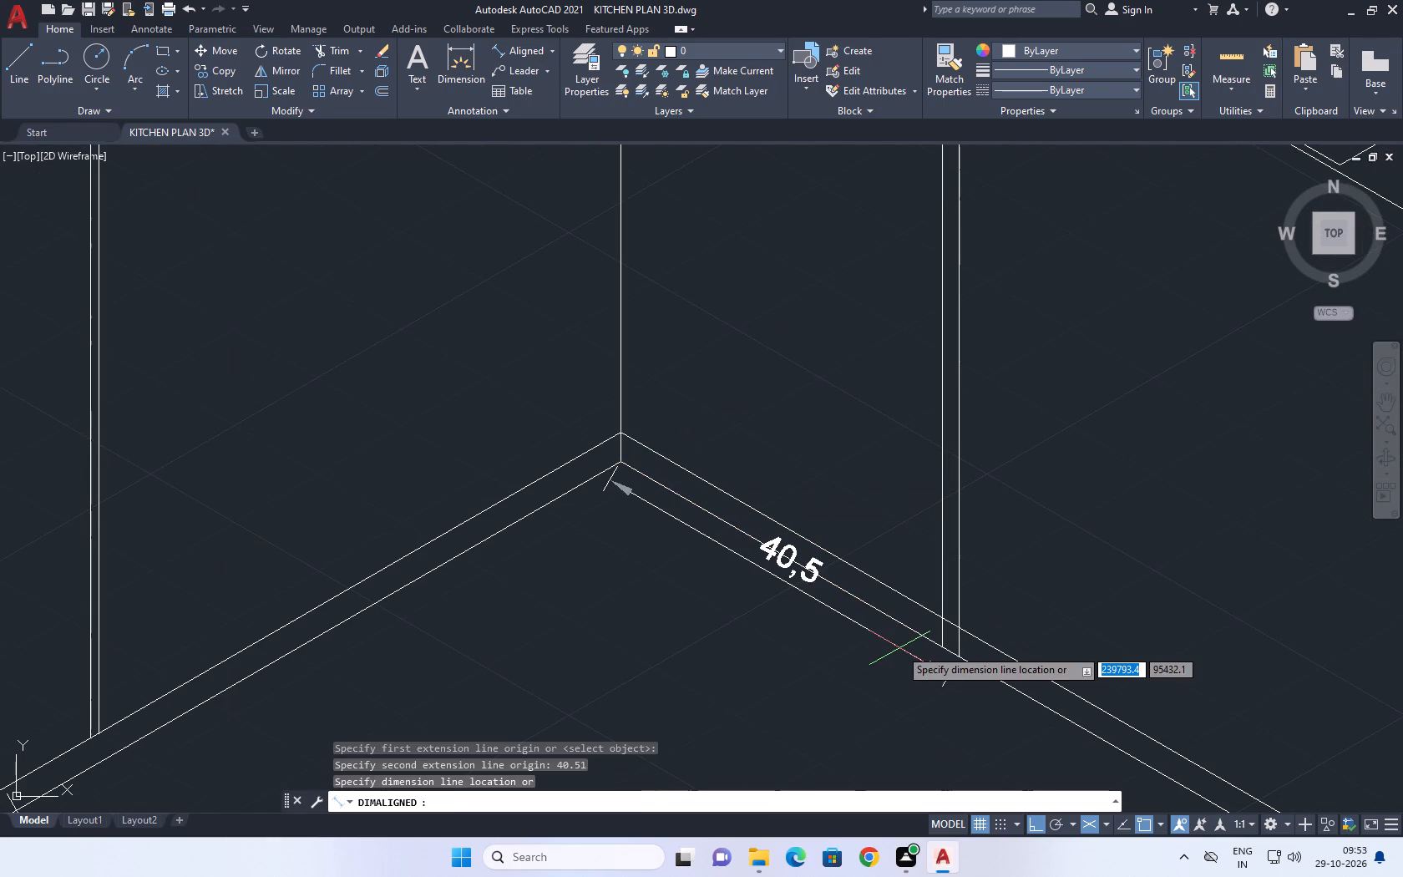
pyautogui.click(893, 658)
pyautogui.scroll(-1, 905, 387)
# Add an aligned dimension below the plinth of the base cabinet under the hob, between the far edges of its two dividers.
pyautogui.moveTo(960, 442); pyautogui.dragTo(885, 454, button='middle')
pyautogui.scroll(-1, 959, 442)
pyautogui.rightClick(898, 444)
pyautogui.moveTo(955, 456); pyautogui.dragTo(955, 464)
pyautogui.click(963, 454)
pyautogui.scroll(1, 869, 520)
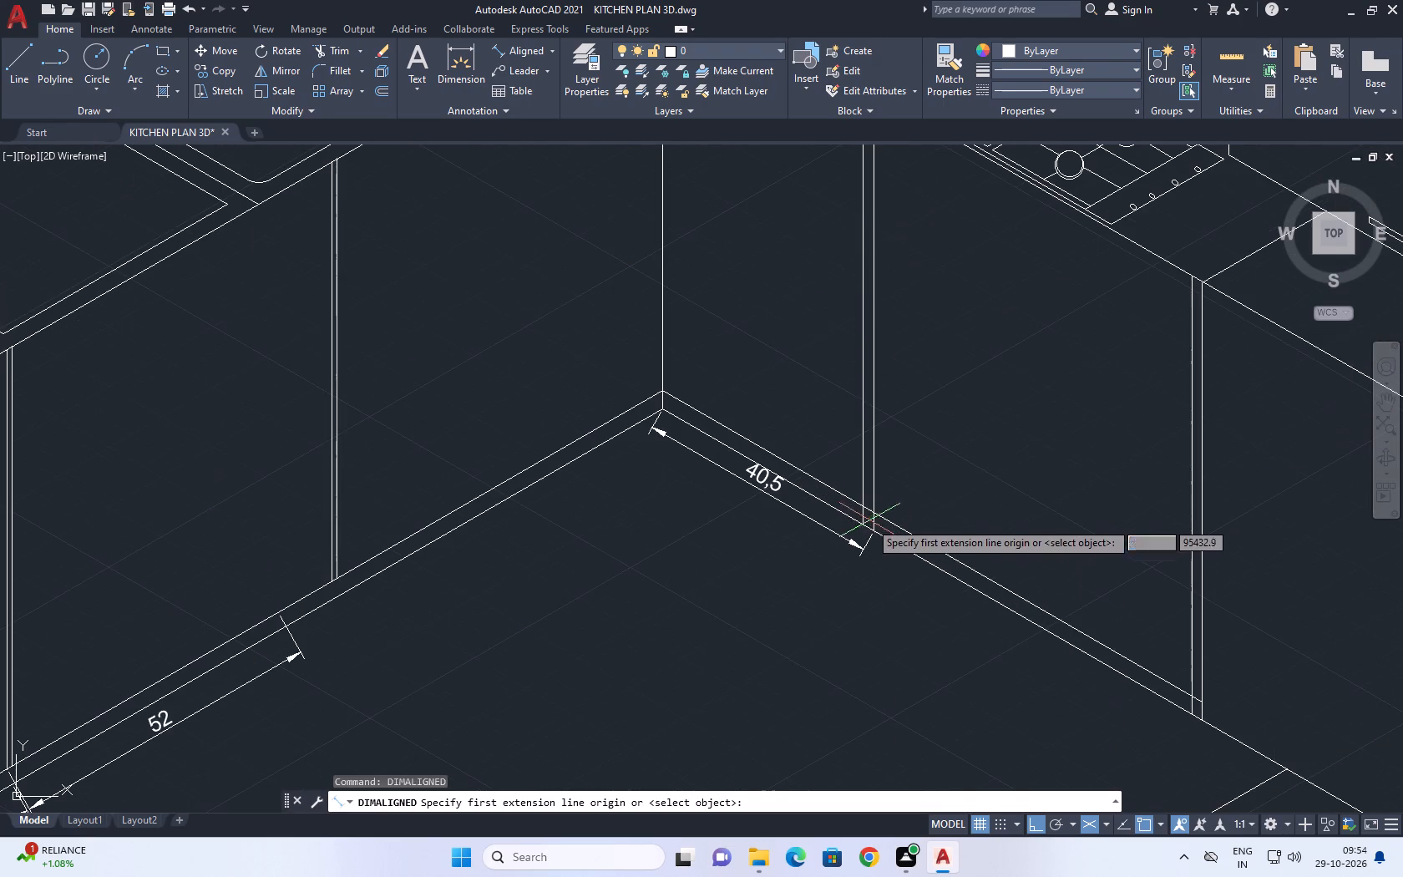
pyautogui.moveTo(874, 534); pyautogui.dragTo(869, 543)
pyautogui.moveTo(1019, 641); pyautogui.dragTo(830, 550, button='middle')
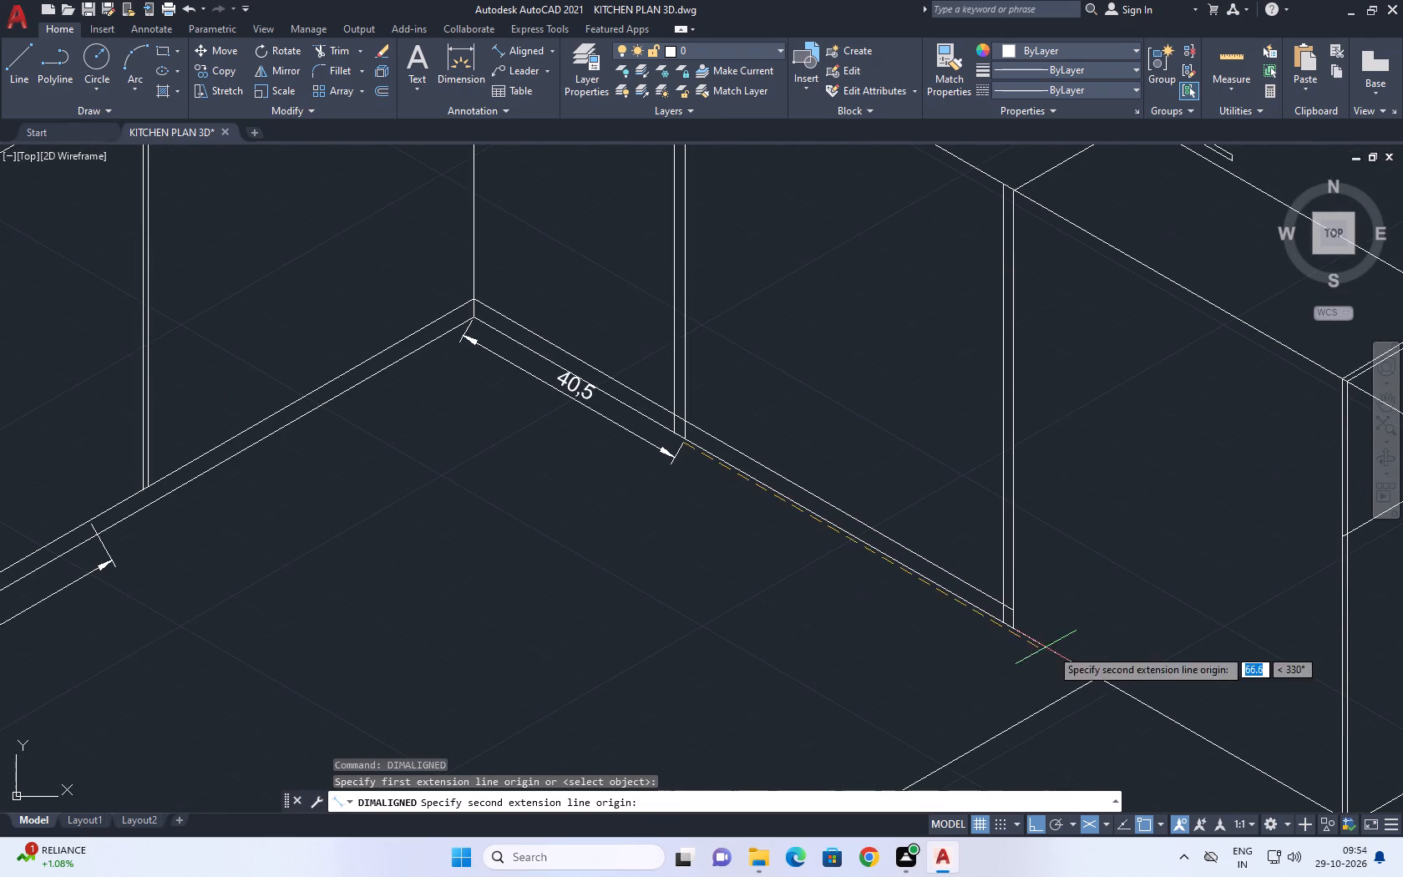
pyautogui.scroll(1, 1034, 648)
pyautogui.click(1003, 616)
pyautogui.click(979, 636)
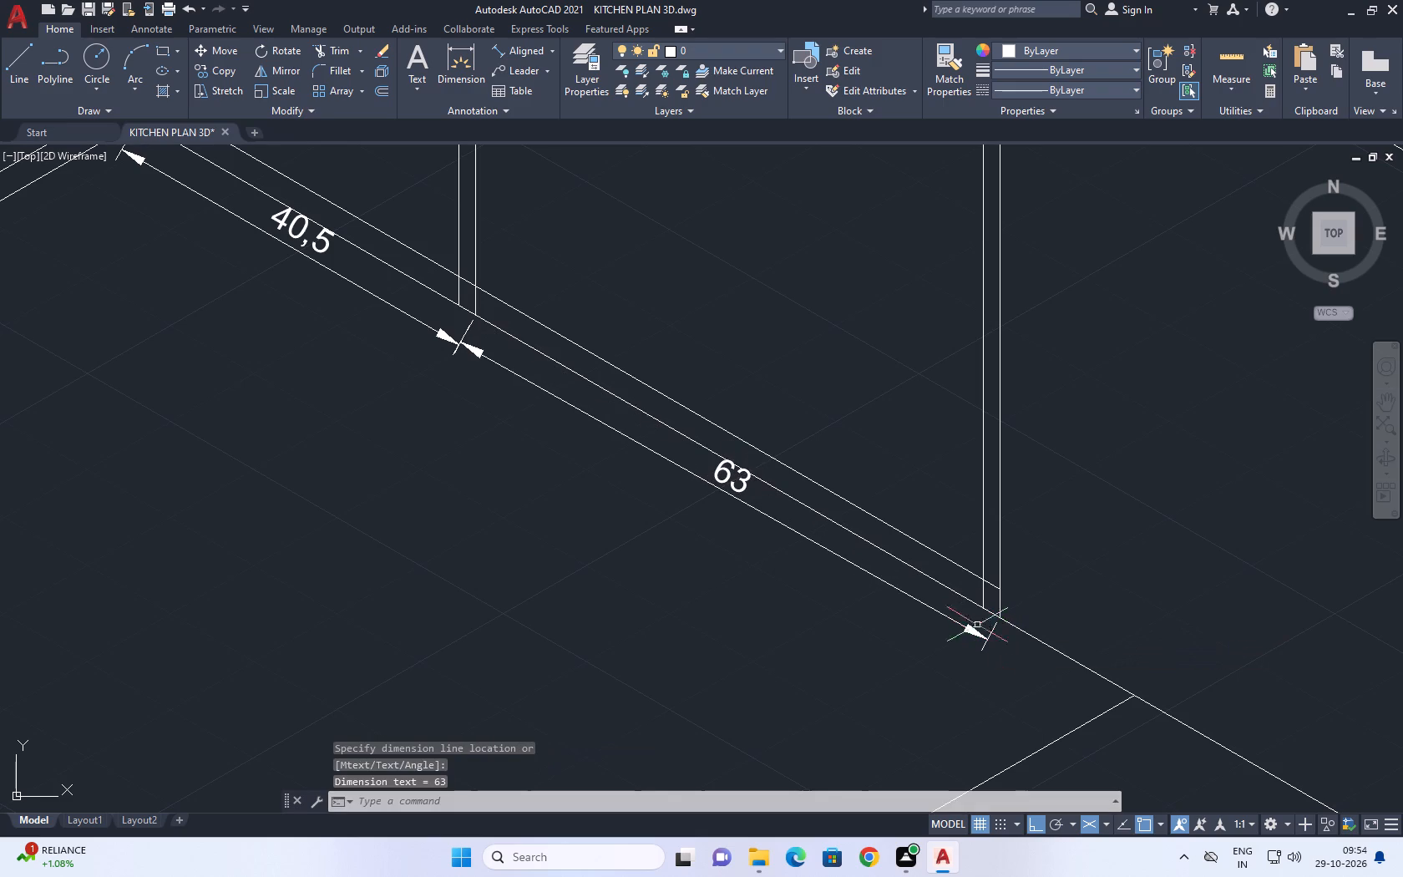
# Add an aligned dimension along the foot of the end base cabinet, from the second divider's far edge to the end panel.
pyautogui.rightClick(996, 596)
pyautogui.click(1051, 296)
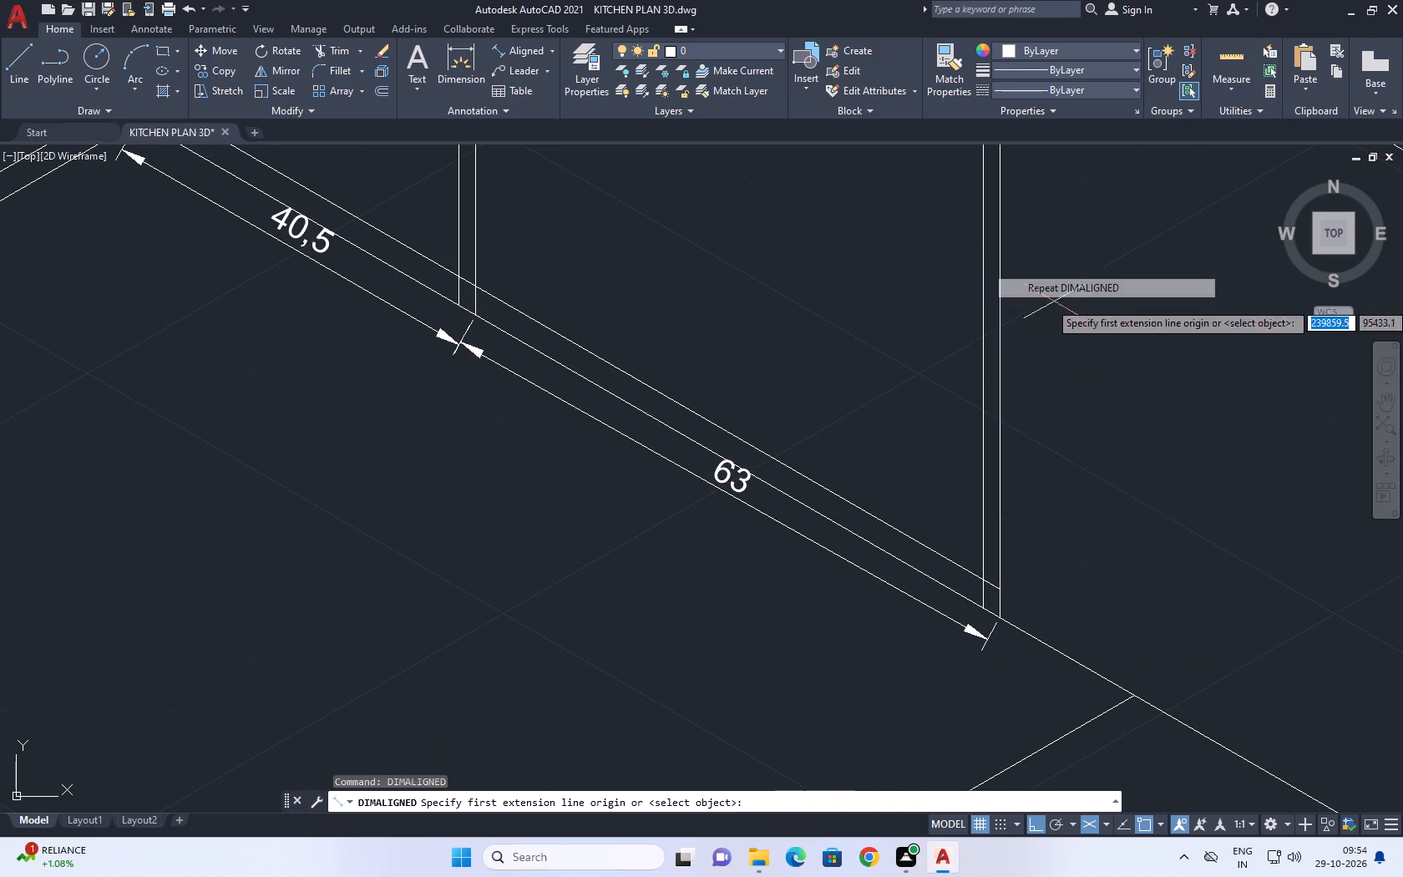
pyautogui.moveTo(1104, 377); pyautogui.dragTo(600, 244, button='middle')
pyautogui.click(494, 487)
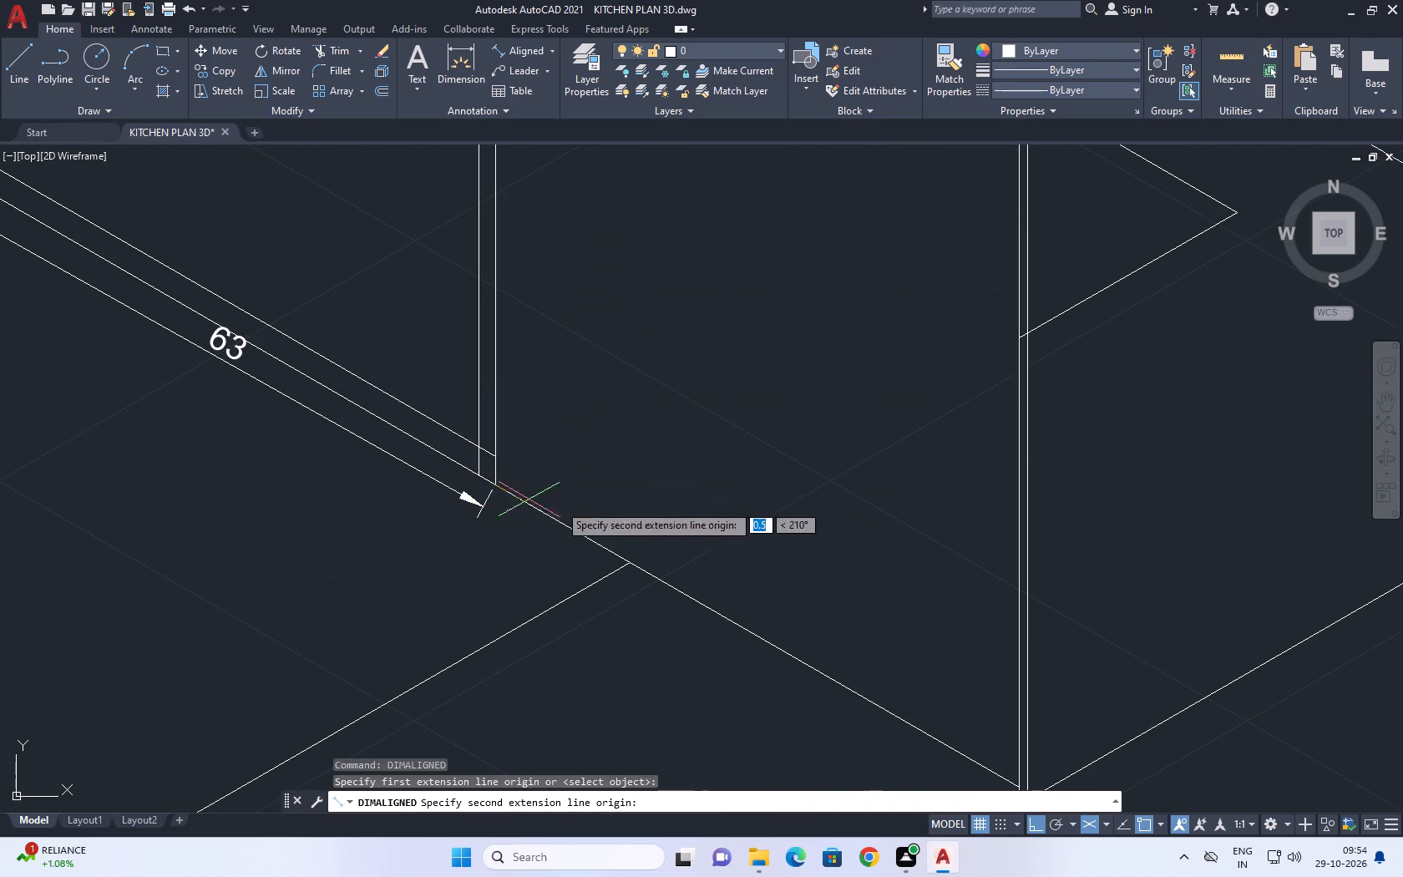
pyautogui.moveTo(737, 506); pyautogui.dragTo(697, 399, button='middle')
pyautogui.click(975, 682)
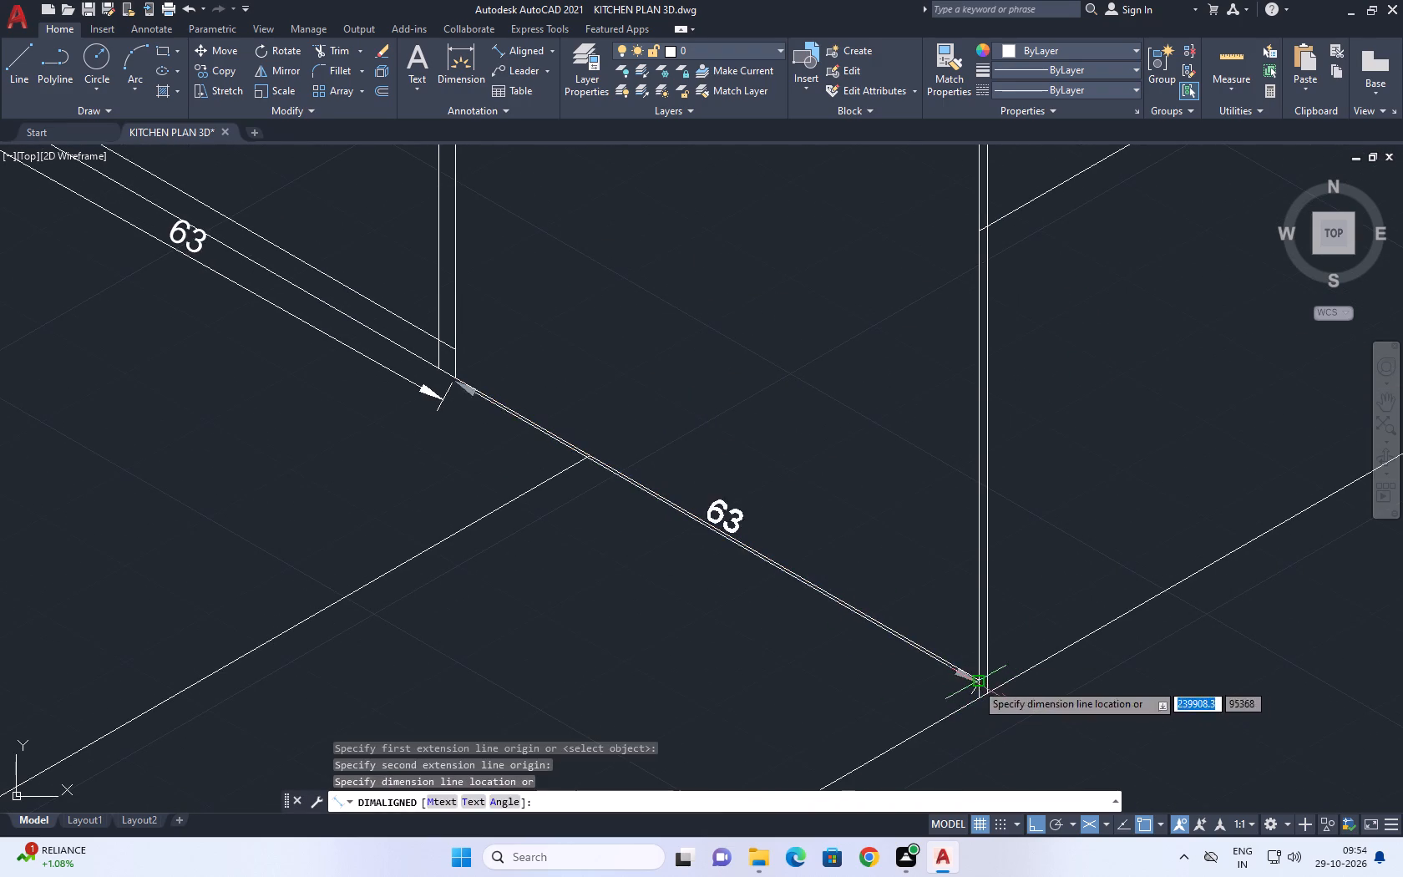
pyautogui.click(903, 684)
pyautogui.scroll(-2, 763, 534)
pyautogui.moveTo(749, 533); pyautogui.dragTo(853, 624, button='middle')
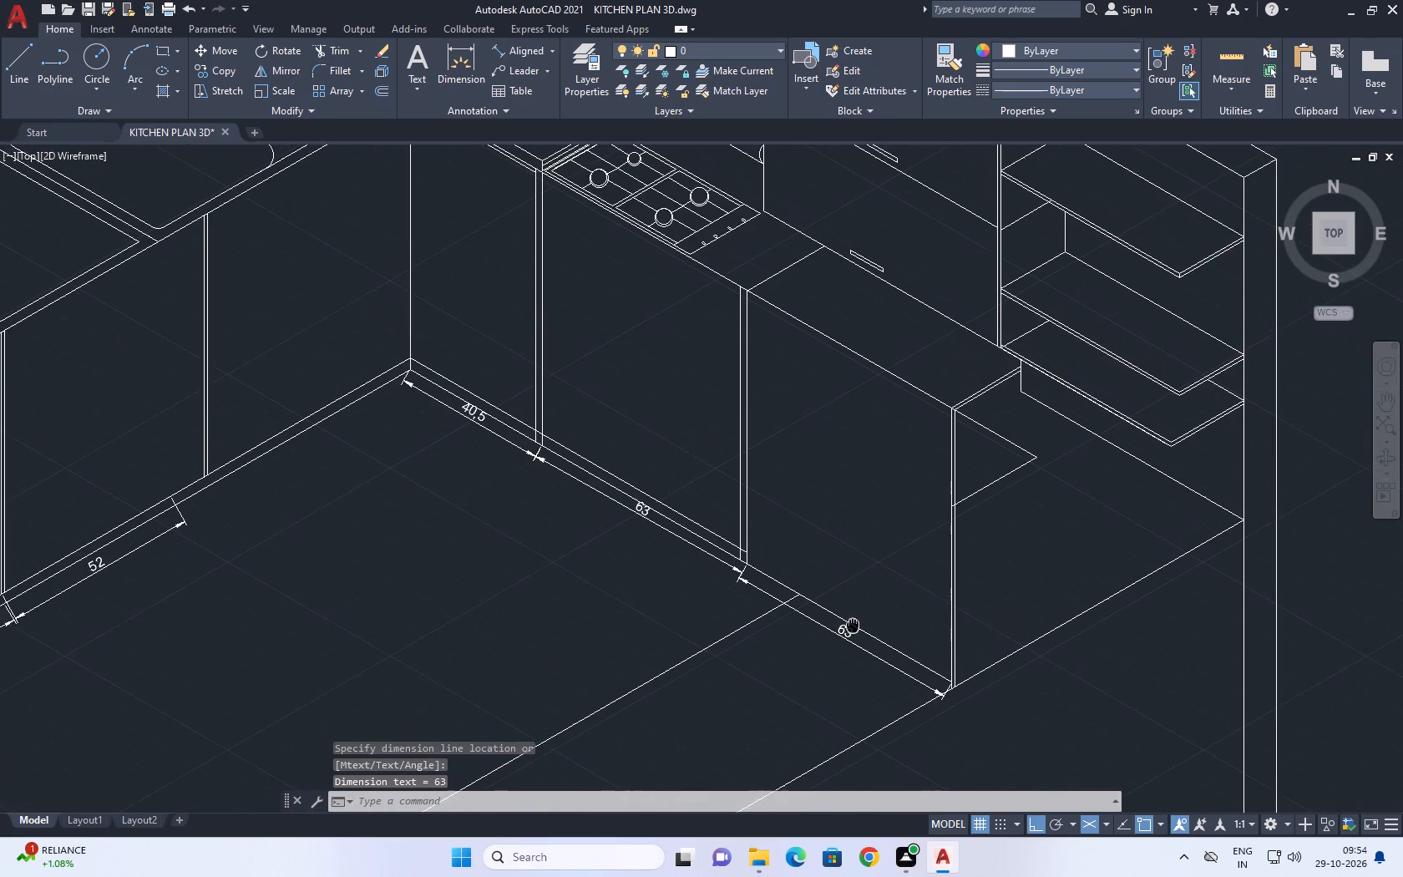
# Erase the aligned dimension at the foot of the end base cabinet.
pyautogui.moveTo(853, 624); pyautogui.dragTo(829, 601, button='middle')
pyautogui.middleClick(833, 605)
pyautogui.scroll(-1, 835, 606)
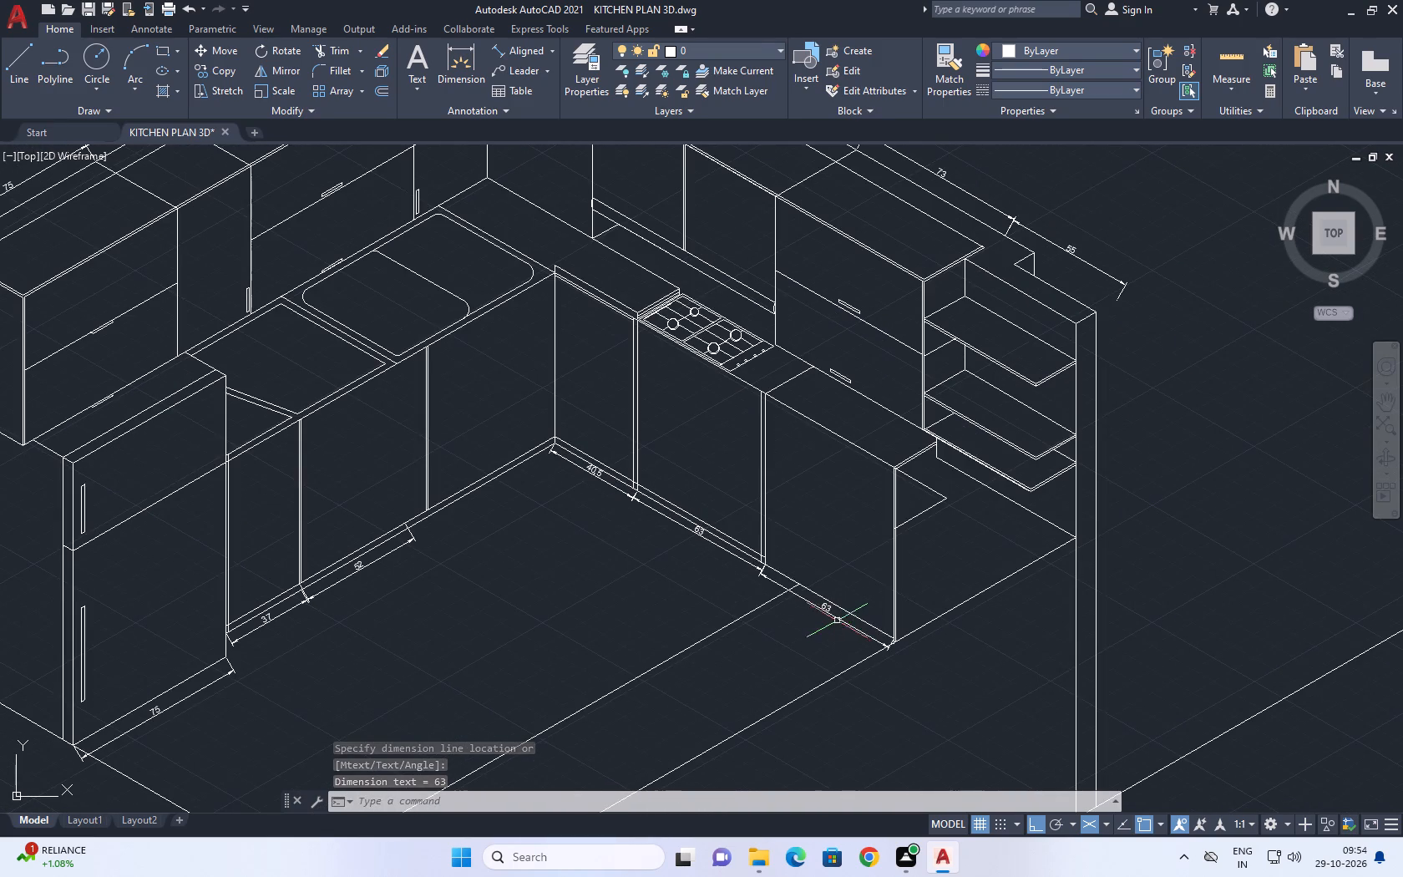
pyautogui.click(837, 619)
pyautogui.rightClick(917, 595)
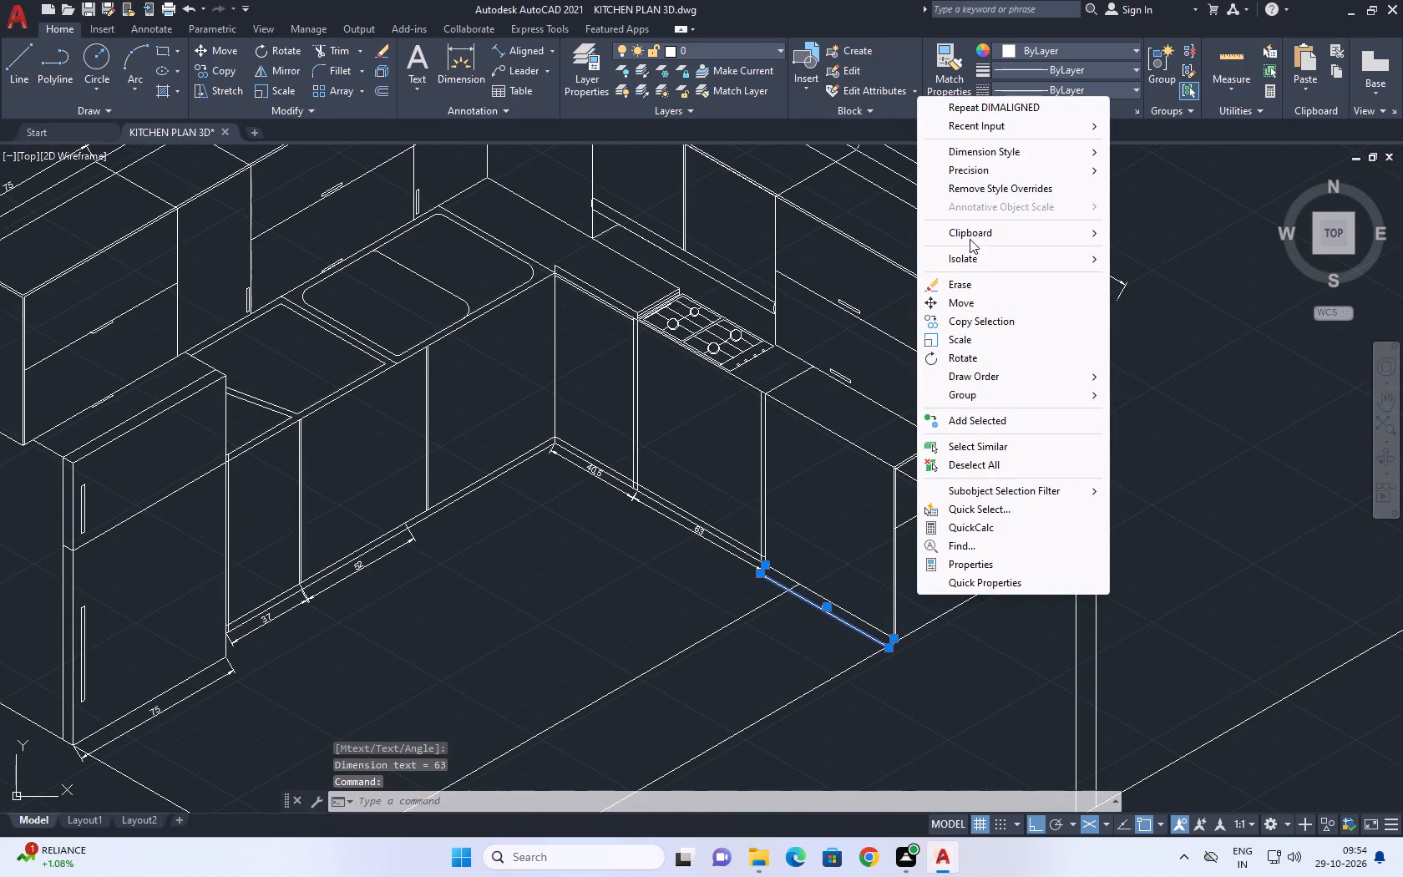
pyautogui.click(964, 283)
# Erase the 30° floor line that starts partway along the foot of the end base cabinet.
pyautogui.moveTo(910, 541); pyautogui.dragTo(1026, 318, button='middle')
pyautogui.click(777, 443)
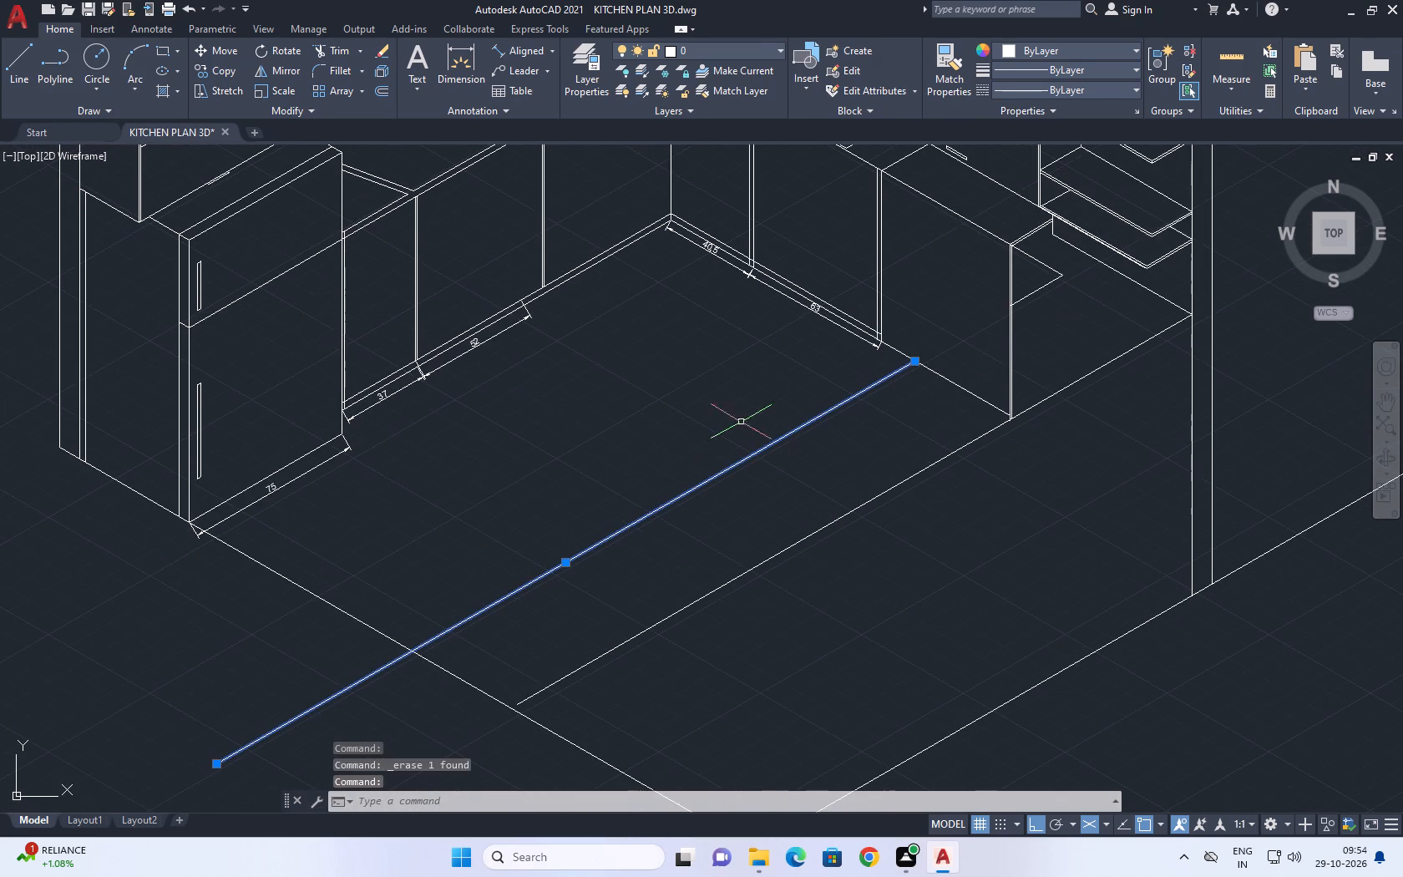
pyautogui.rightClick(732, 373)
pyautogui.click(784, 473)
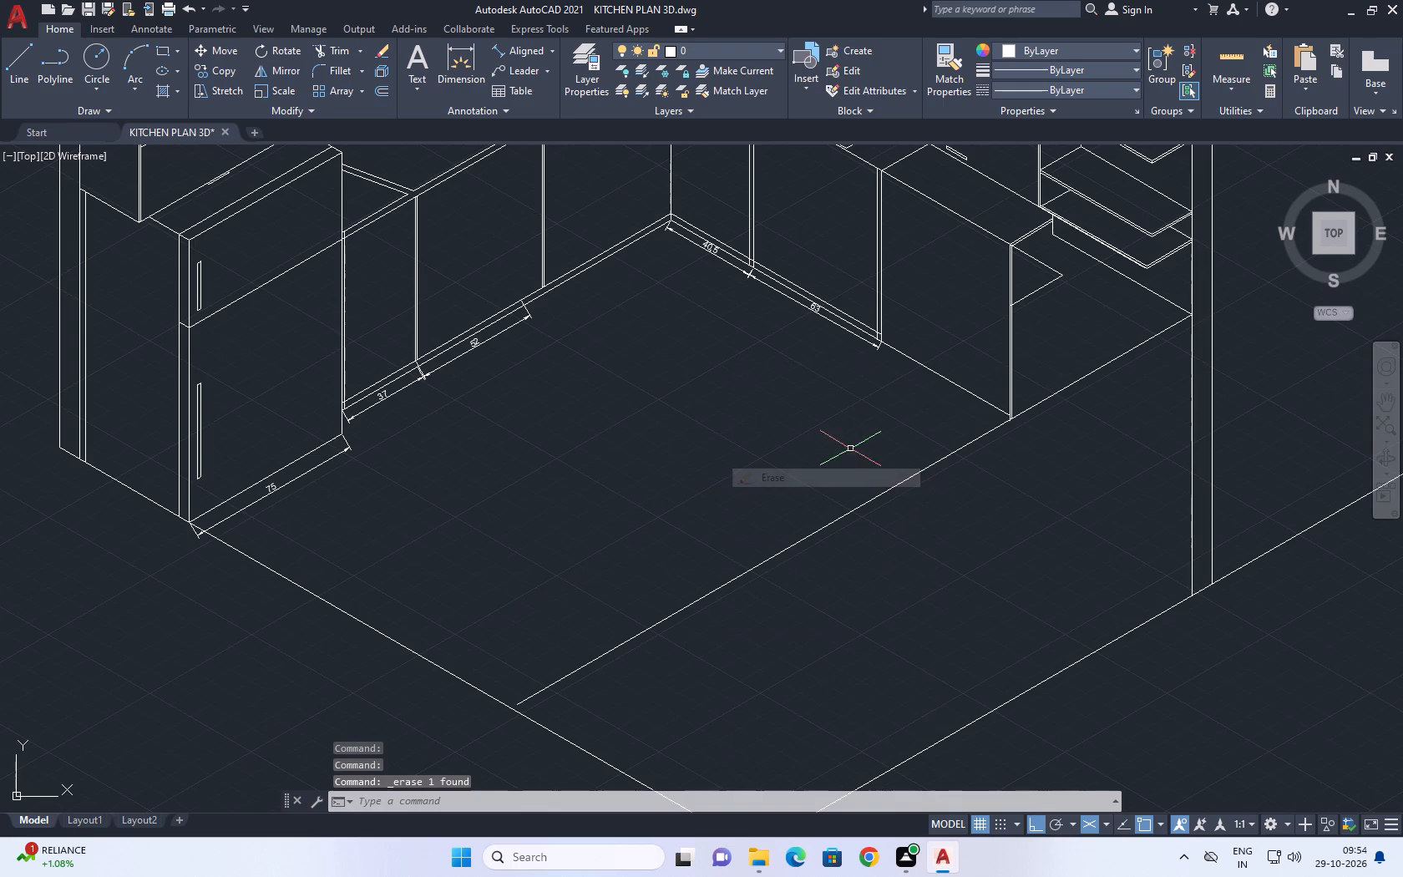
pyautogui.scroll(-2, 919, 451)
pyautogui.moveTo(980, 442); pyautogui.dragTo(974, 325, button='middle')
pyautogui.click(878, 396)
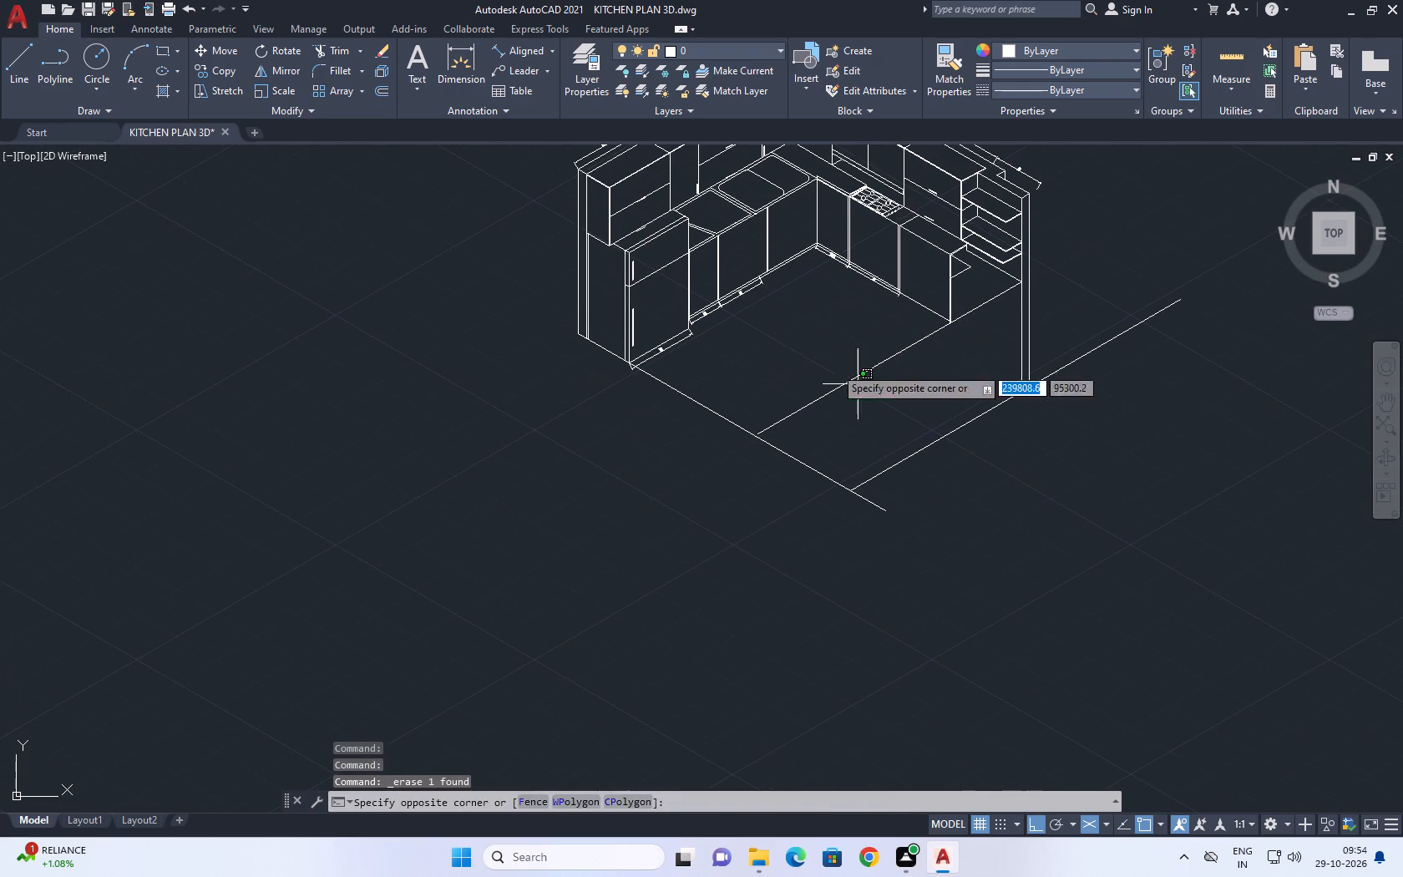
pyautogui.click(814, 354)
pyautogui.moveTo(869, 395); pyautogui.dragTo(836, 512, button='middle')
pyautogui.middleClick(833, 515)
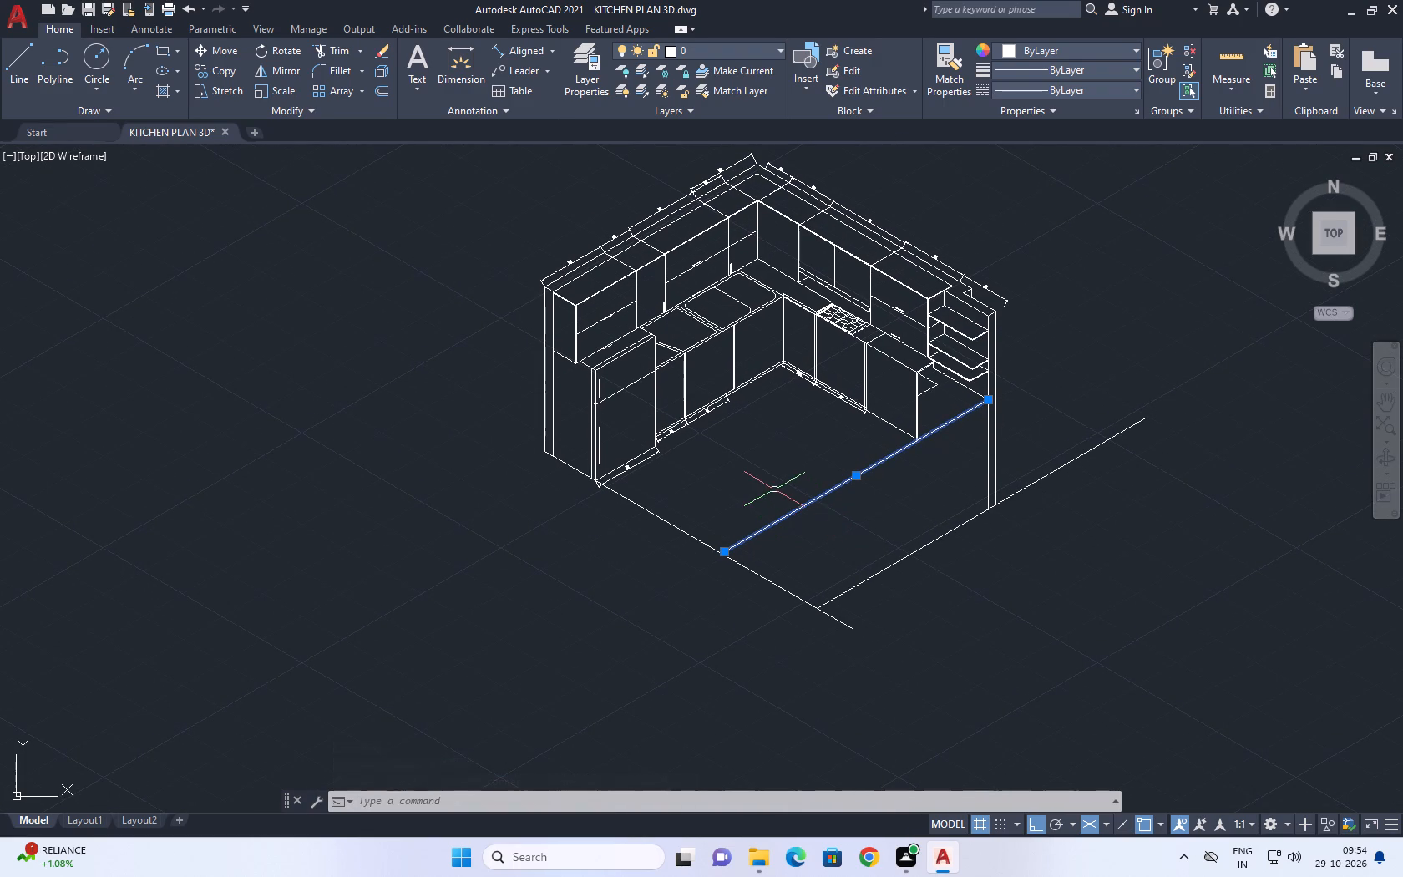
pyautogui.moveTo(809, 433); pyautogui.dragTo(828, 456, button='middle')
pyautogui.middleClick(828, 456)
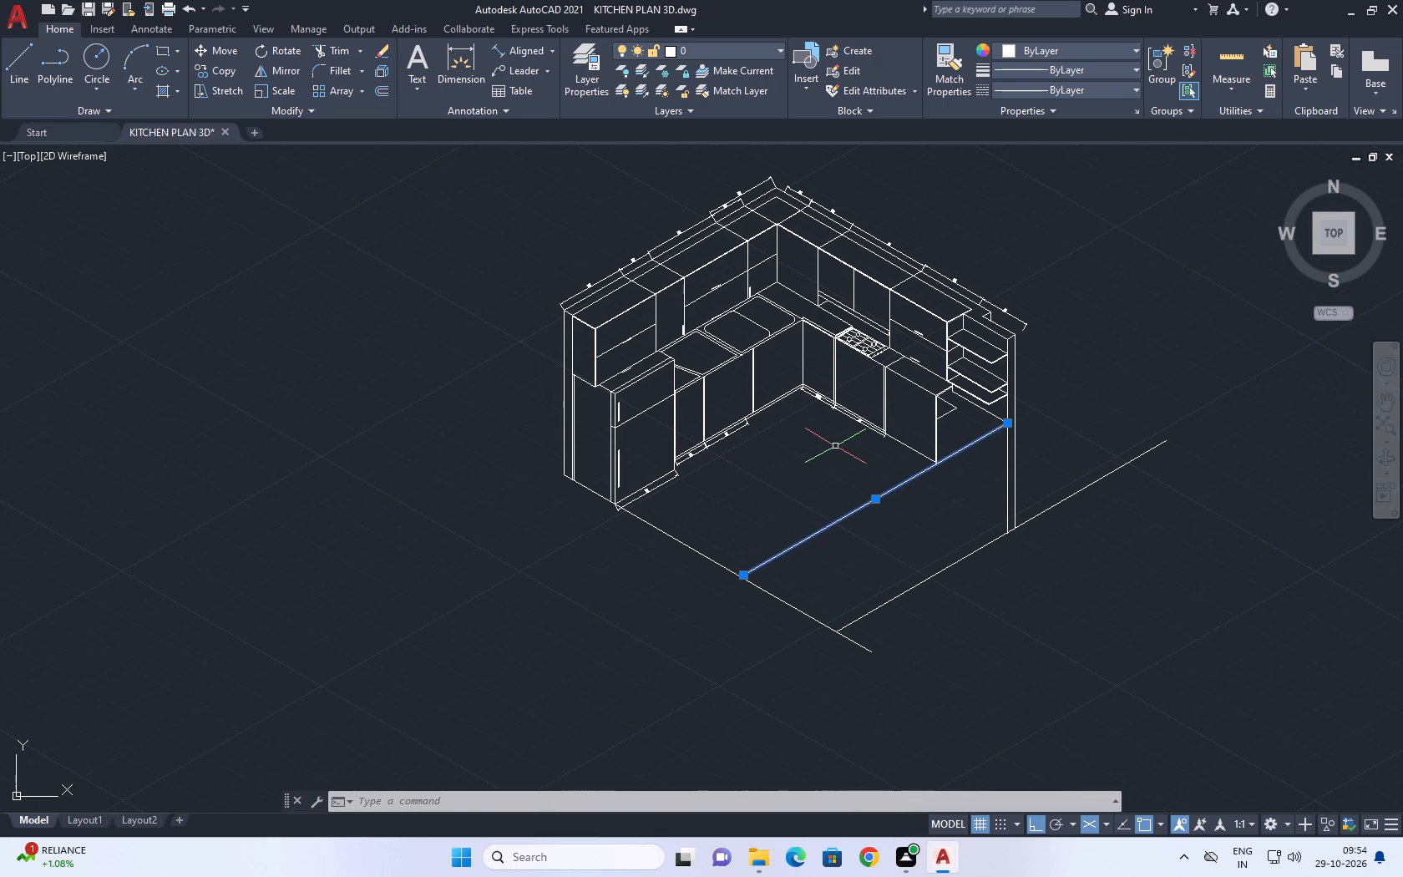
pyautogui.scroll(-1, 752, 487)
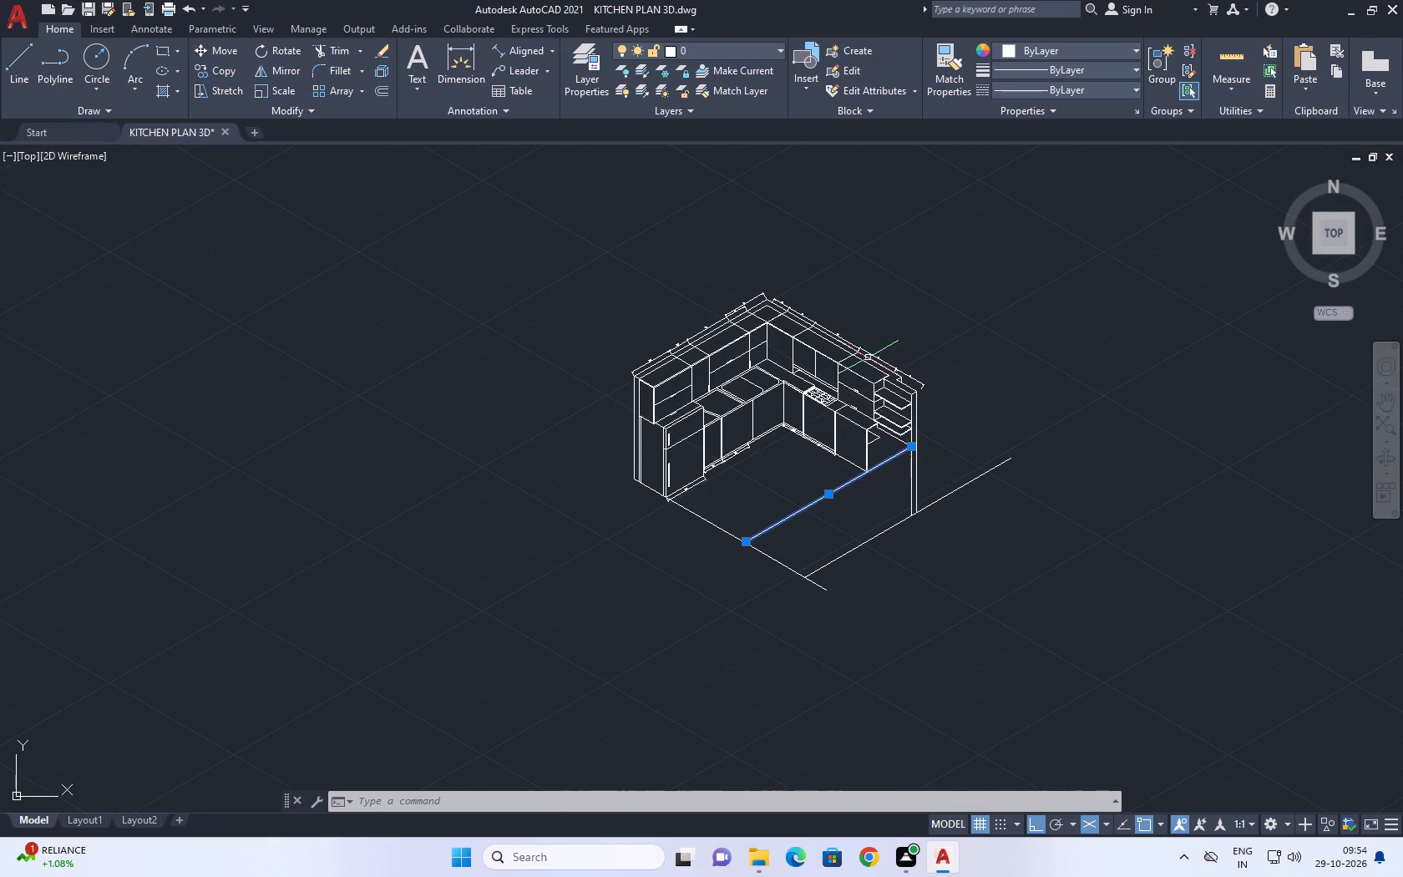
# Draw a line about 354 long at 210° from the lower end of the short vertical edge under the countertop's end corner.
pyautogui.scroll(3, 757, 323)
pyautogui.moveTo(747, 286); pyautogui.dragTo(737, 175, button='middle')
pyautogui.click(13, 60)
pyautogui.moveTo(1167, 656); pyautogui.dragTo(991, 511, button='middle')
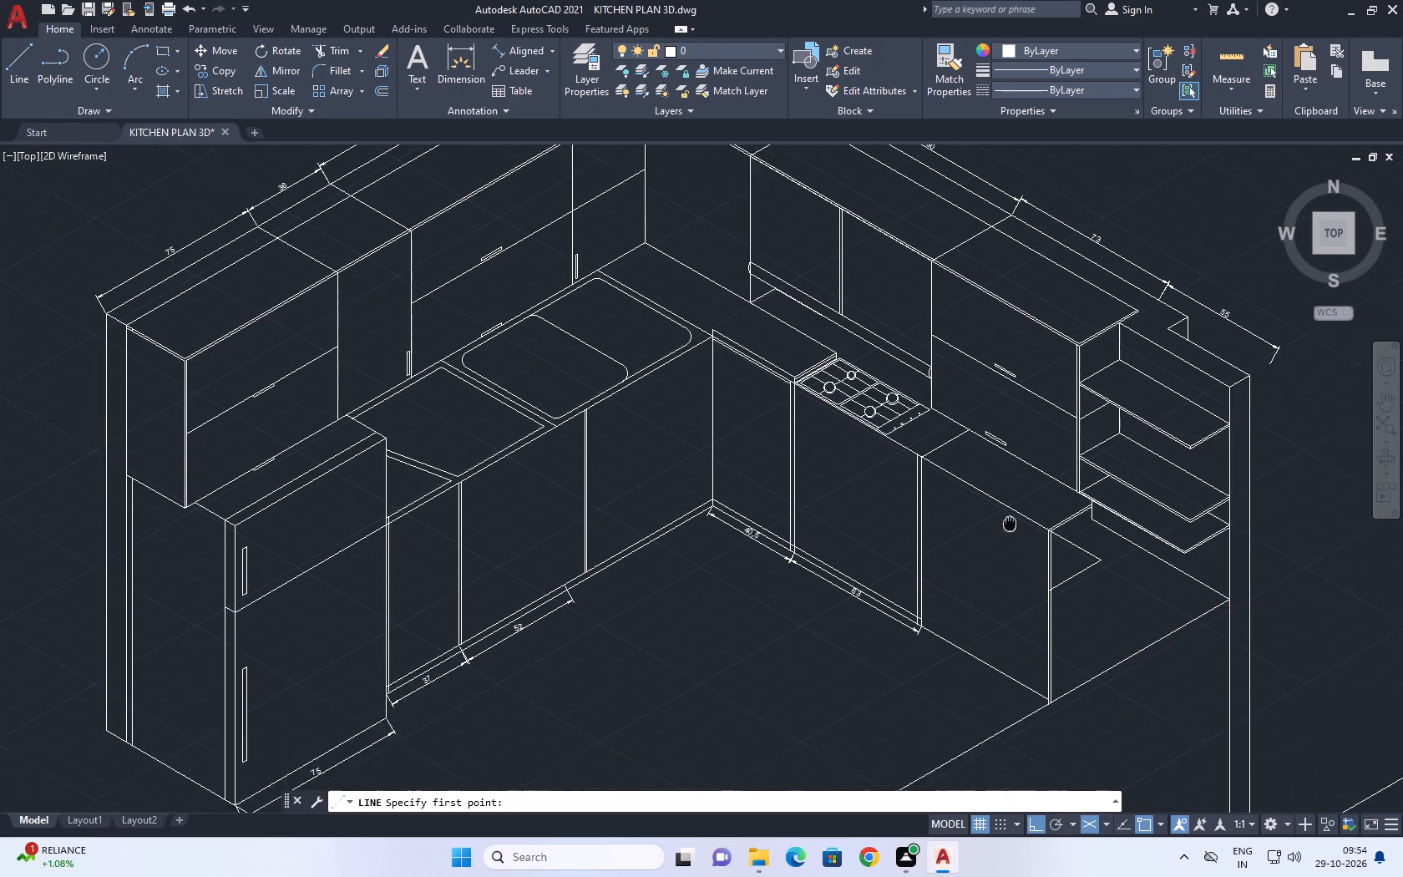
pyautogui.moveTo(991, 511); pyautogui.dragTo(988, 508, button='middle')
pyautogui.click(1053, 489)
pyautogui.moveTo(771, 684); pyautogui.dragTo(1085, 465, button='middle')
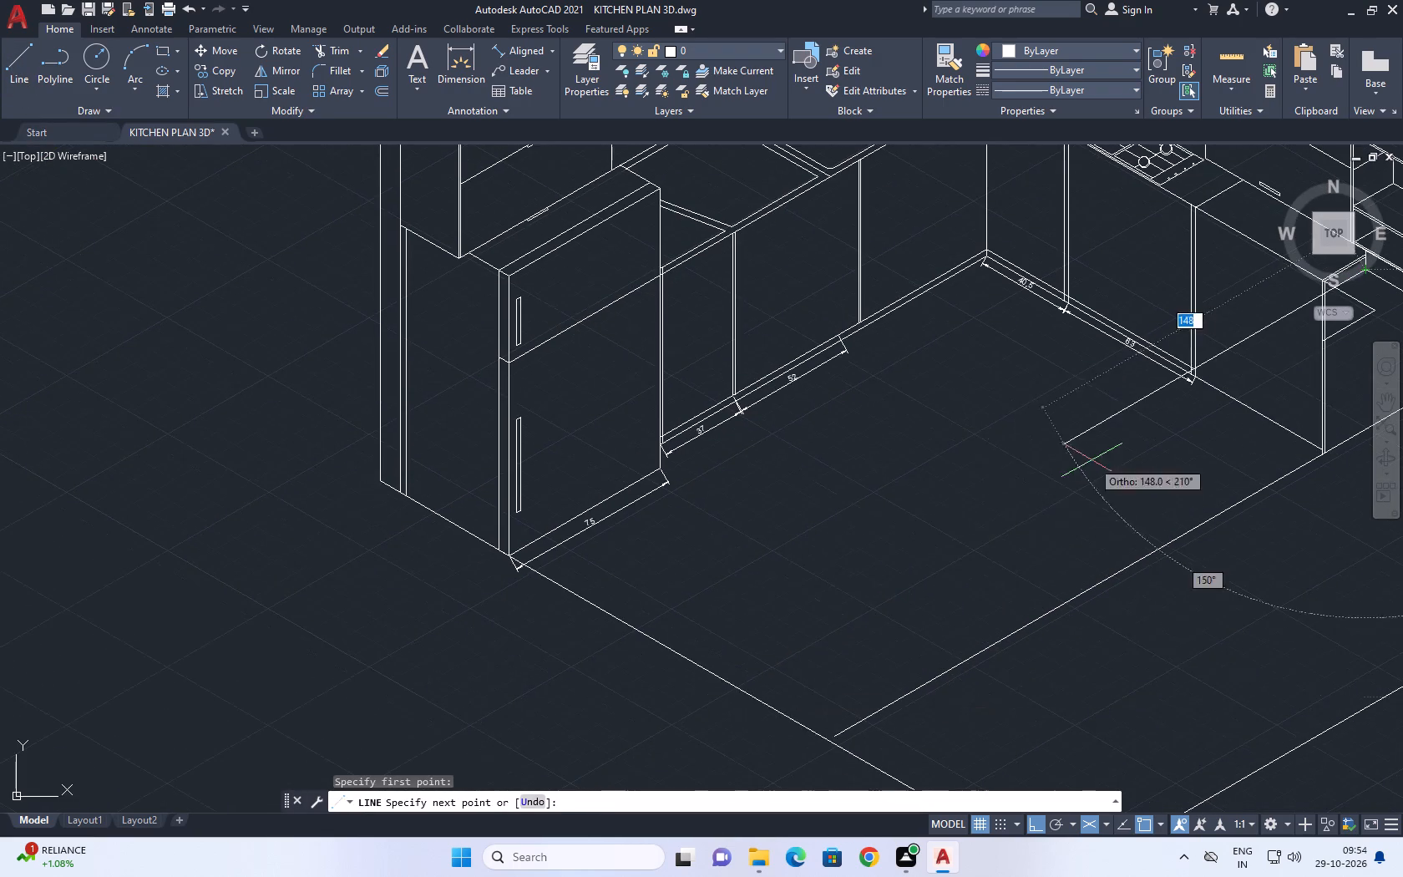
pyautogui.click(675, 696)
pyautogui.rightClick(747, 479)
pyautogui.click(821, 518)
# Trim the new 210° line where it crosses the end base cabinet's front, its end panel and the gap under the countertop.
pyautogui.moveTo(873, 515); pyautogui.dragTo(869, 517, button='middle')
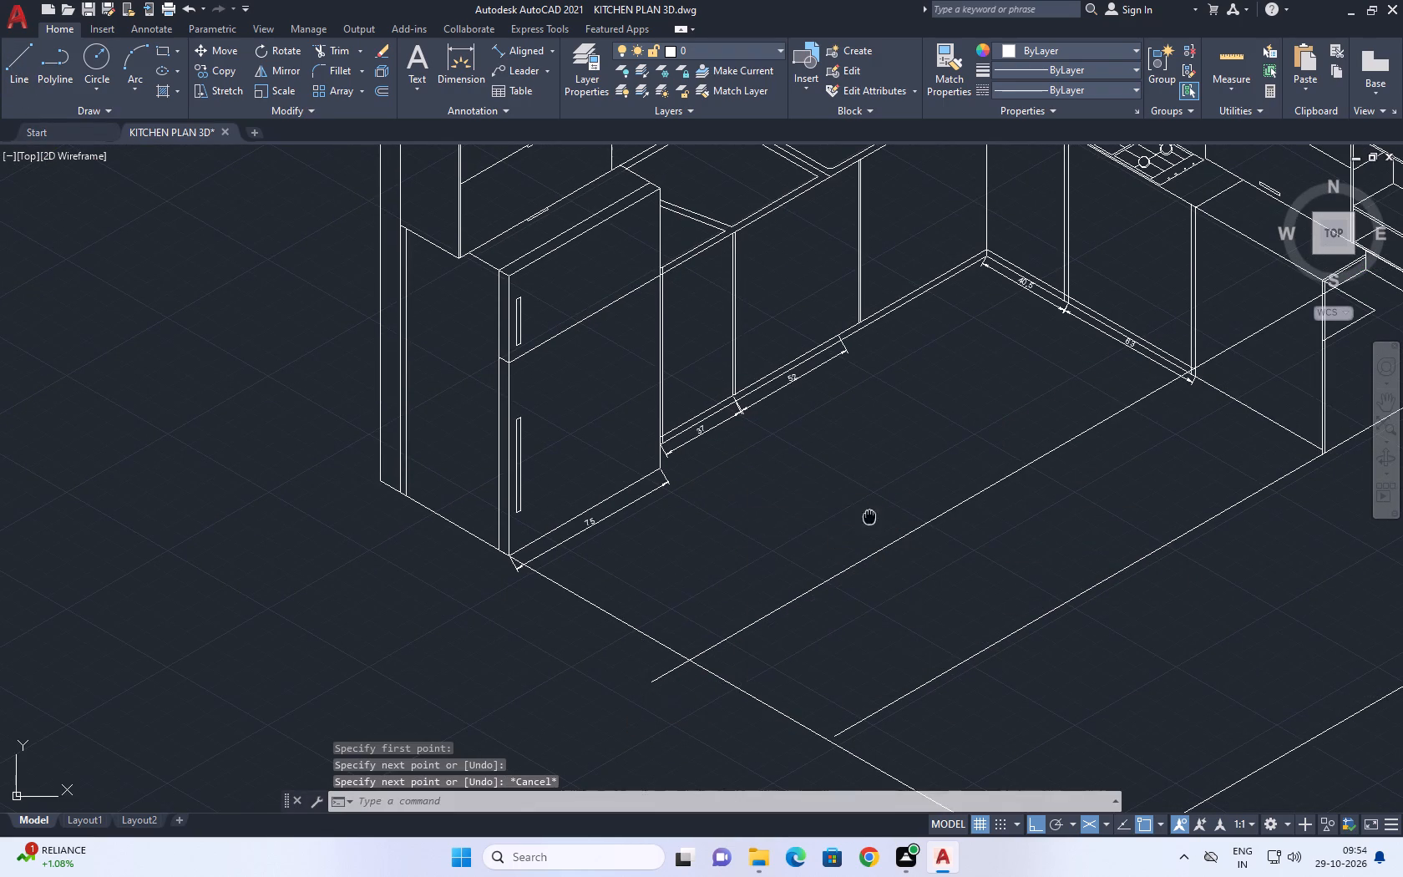
pyautogui.moveTo(869, 517); pyautogui.dragTo(798, 549, button='middle')
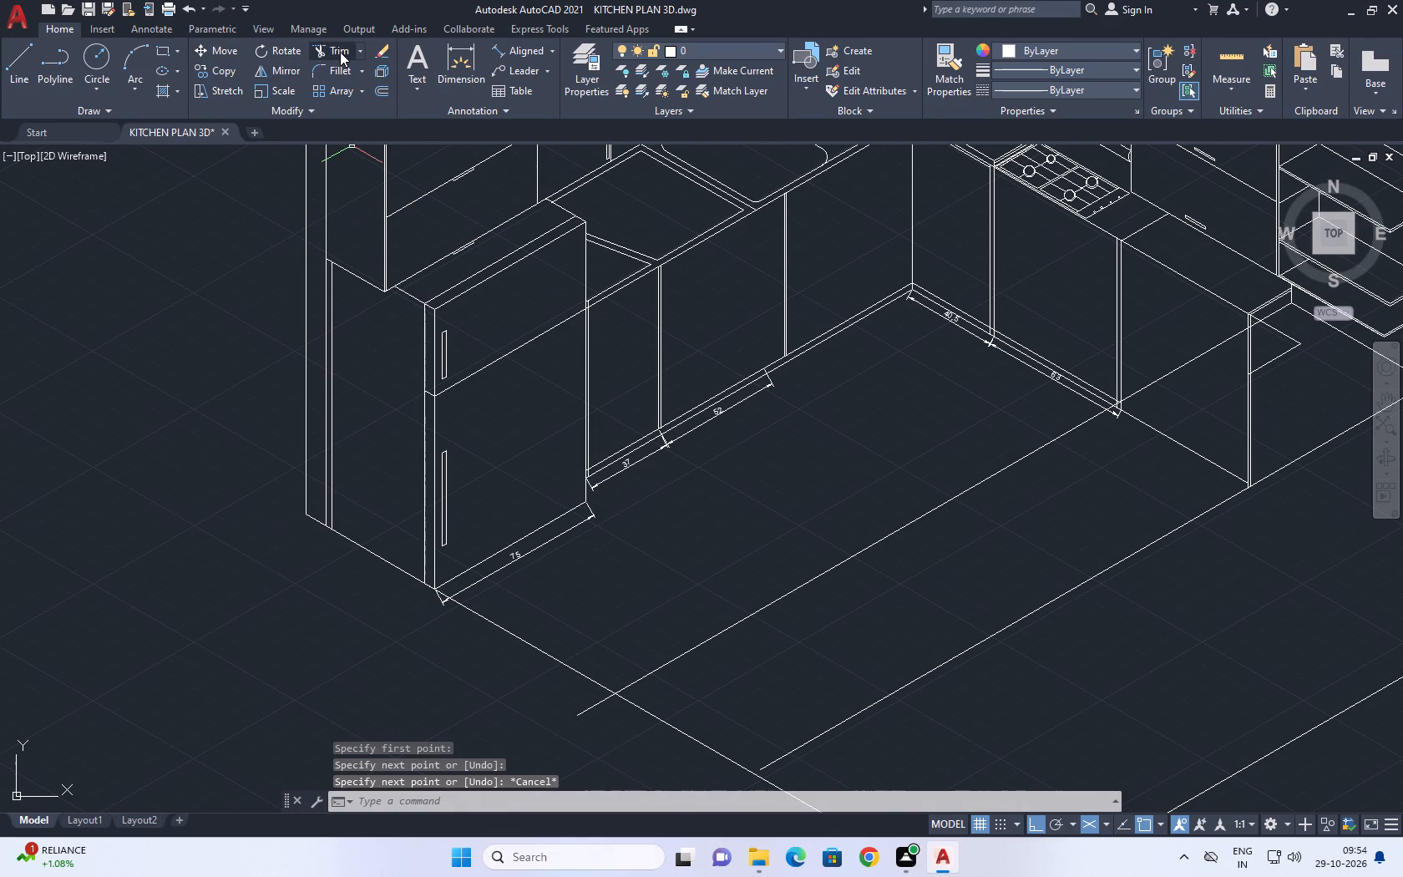
pyautogui.click(340, 52)
pyautogui.moveTo(343, 89); pyautogui.dragTo(53, 428, button='middle')
pyautogui.moveTo(969, 506); pyautogui.dragTo(819, 560, button='middle')
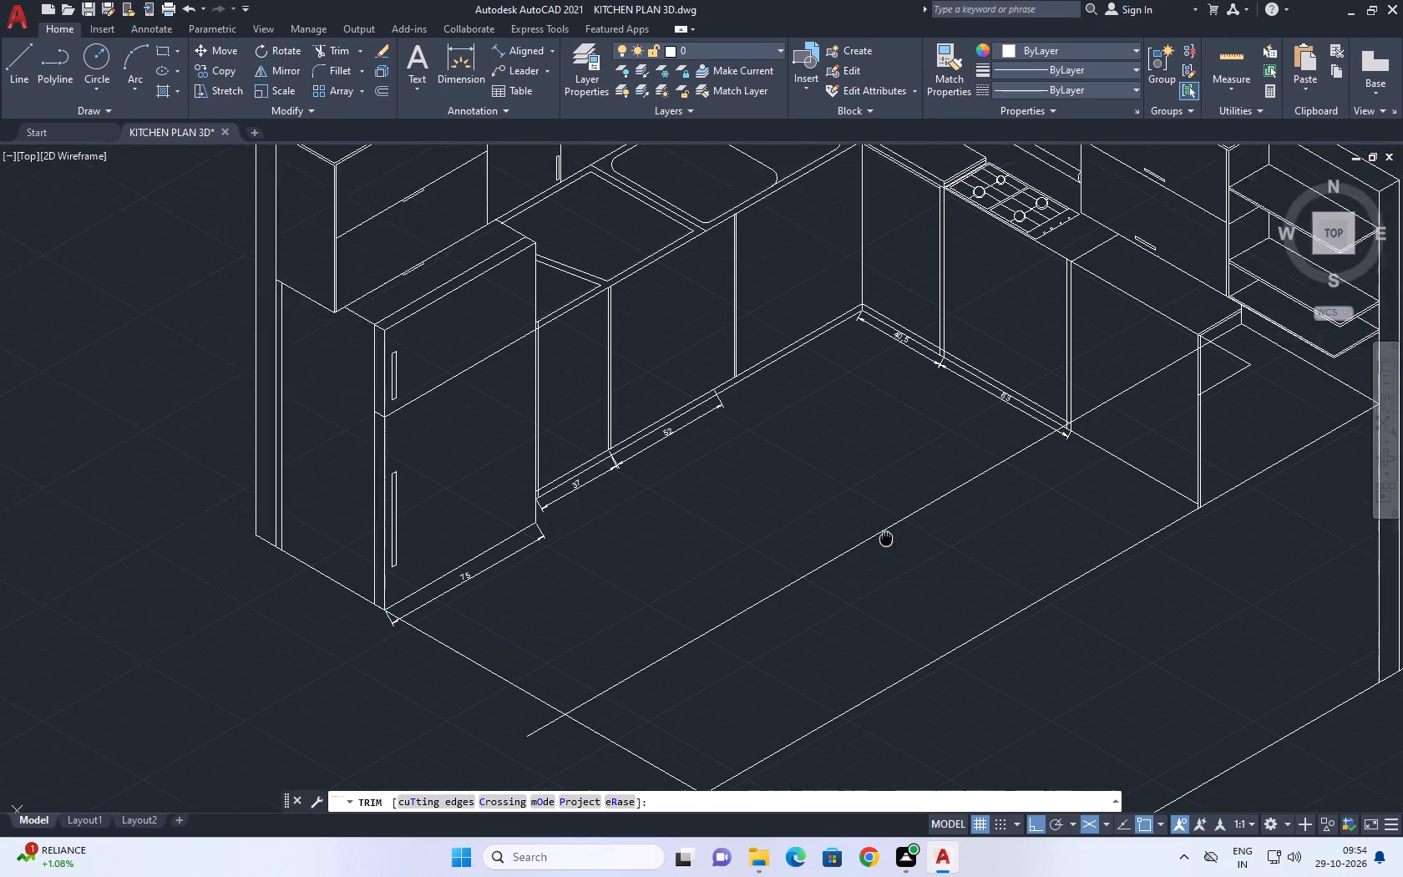
pyautogui.moveTo(819, 560); pyautogui.dragTo(656, 576, button='middle')
pyautogui.moveTo(909, 438); pyautogui.dragTo(904, 423)
pyautogui.click(891, 393)
pyautogui.scroll(2, 943, 396)
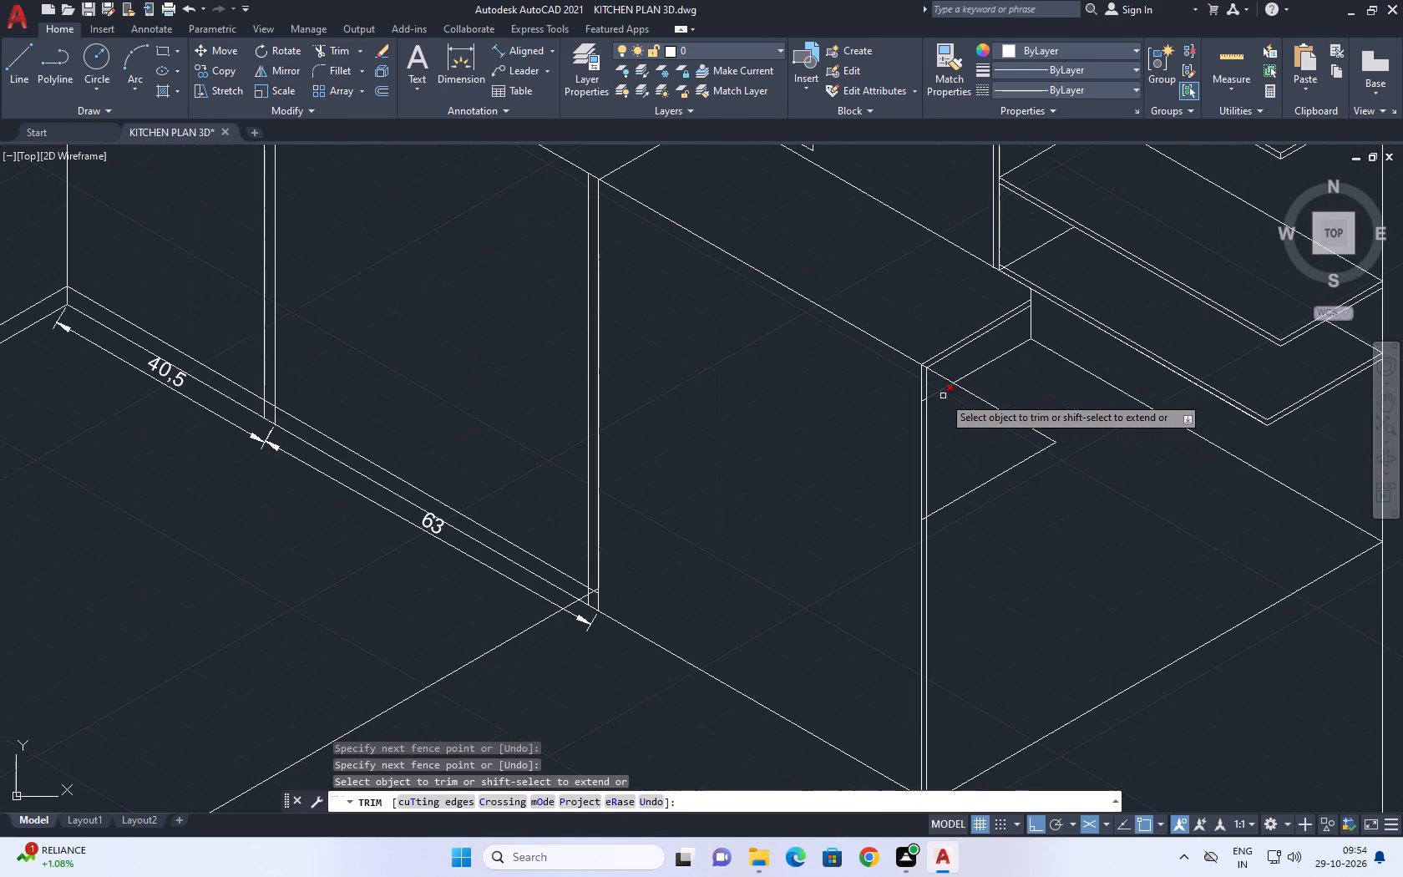
pyautogui.click(942, 388)
pyautogui.scroll(4, 926, 414)
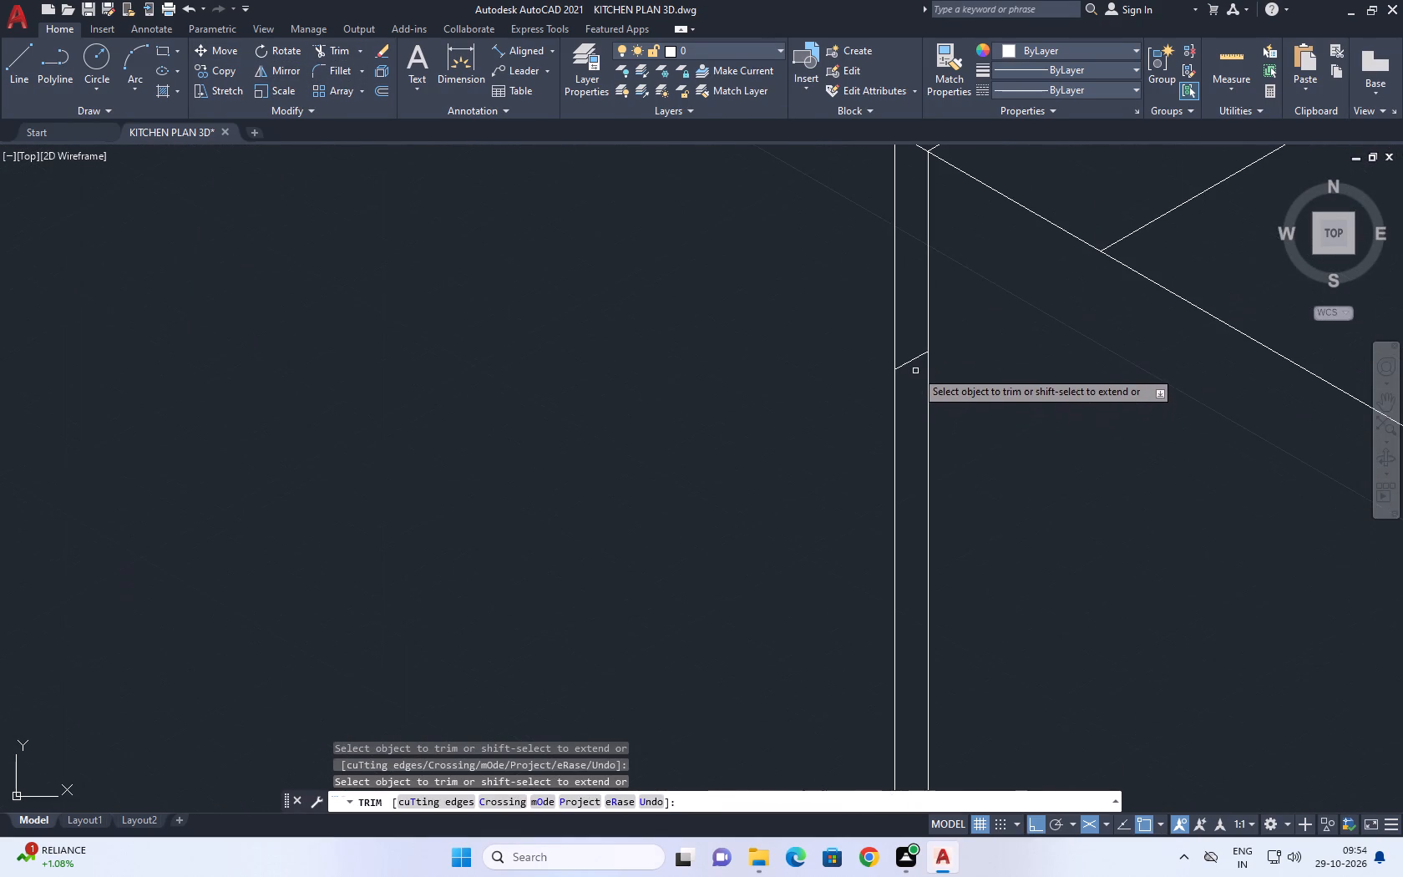
pyautogui.click(915, 361)
# Trim the short leftover pieces of that line at the second divider's base, back to the base cabinets' foot line.
pyautogui.scroll(-3, 982, 441)
pyautogui.moveTo(973, 530); pyautogui.dragTo(1032, 525, button='middle')
pyautogui.scroll(-3, 1032, 525)
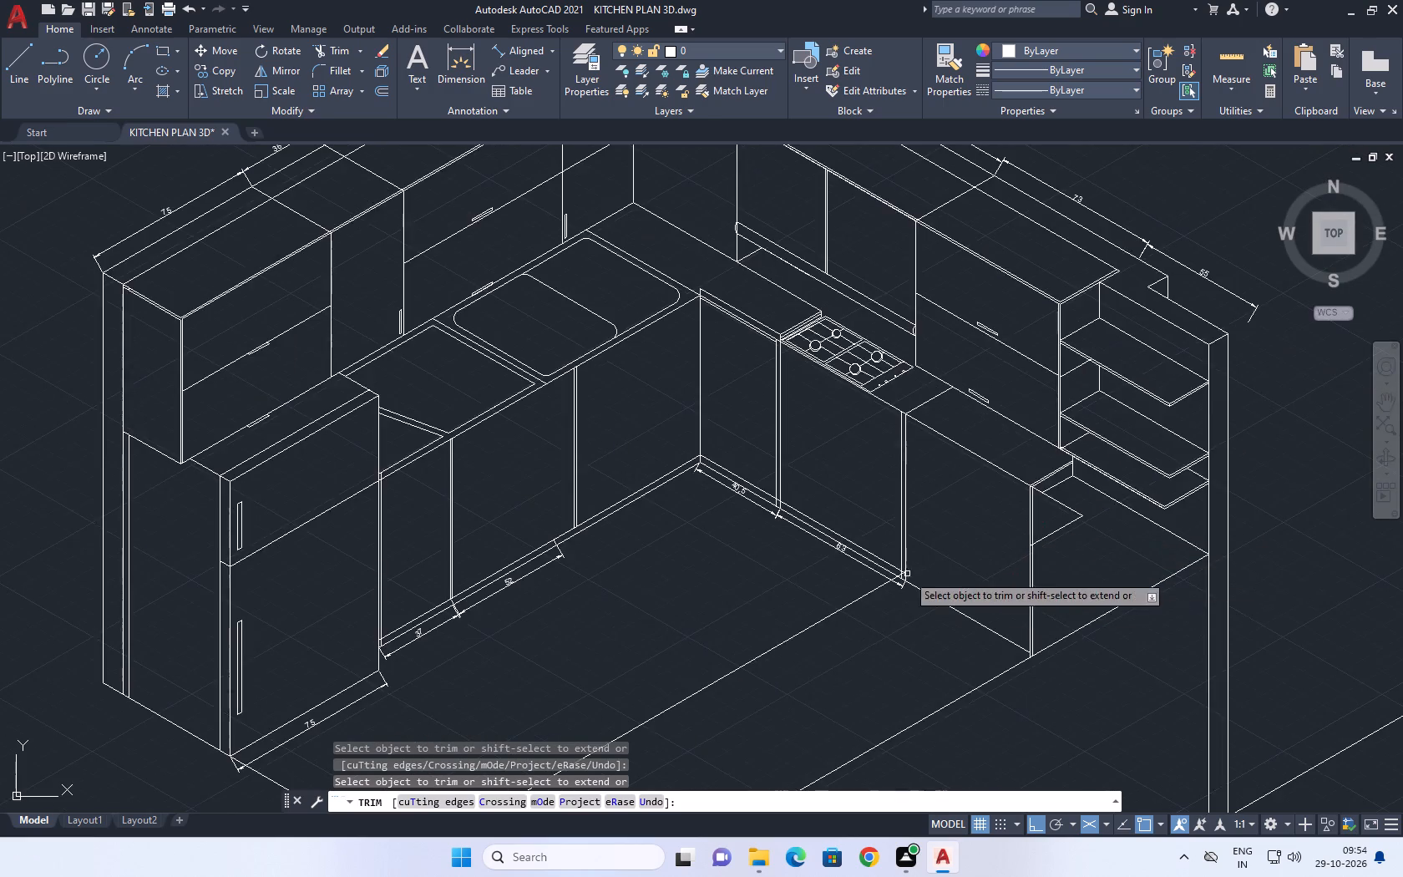
pyautogui.scroll(8, 884, 558)
pyautogui.moveTo(896, 418); pyautogui.dragTo(895, 428)
pyautogui.click(895, 477)
pyautogui.click(970, 383)
pyautogui.click(968, 395)
pyautogui.moveTo(788, 478); pyautogui.dragTo(787, 496)
pyautogui.moveTo(788, 548); pyautogui.dragTo(789, 549)
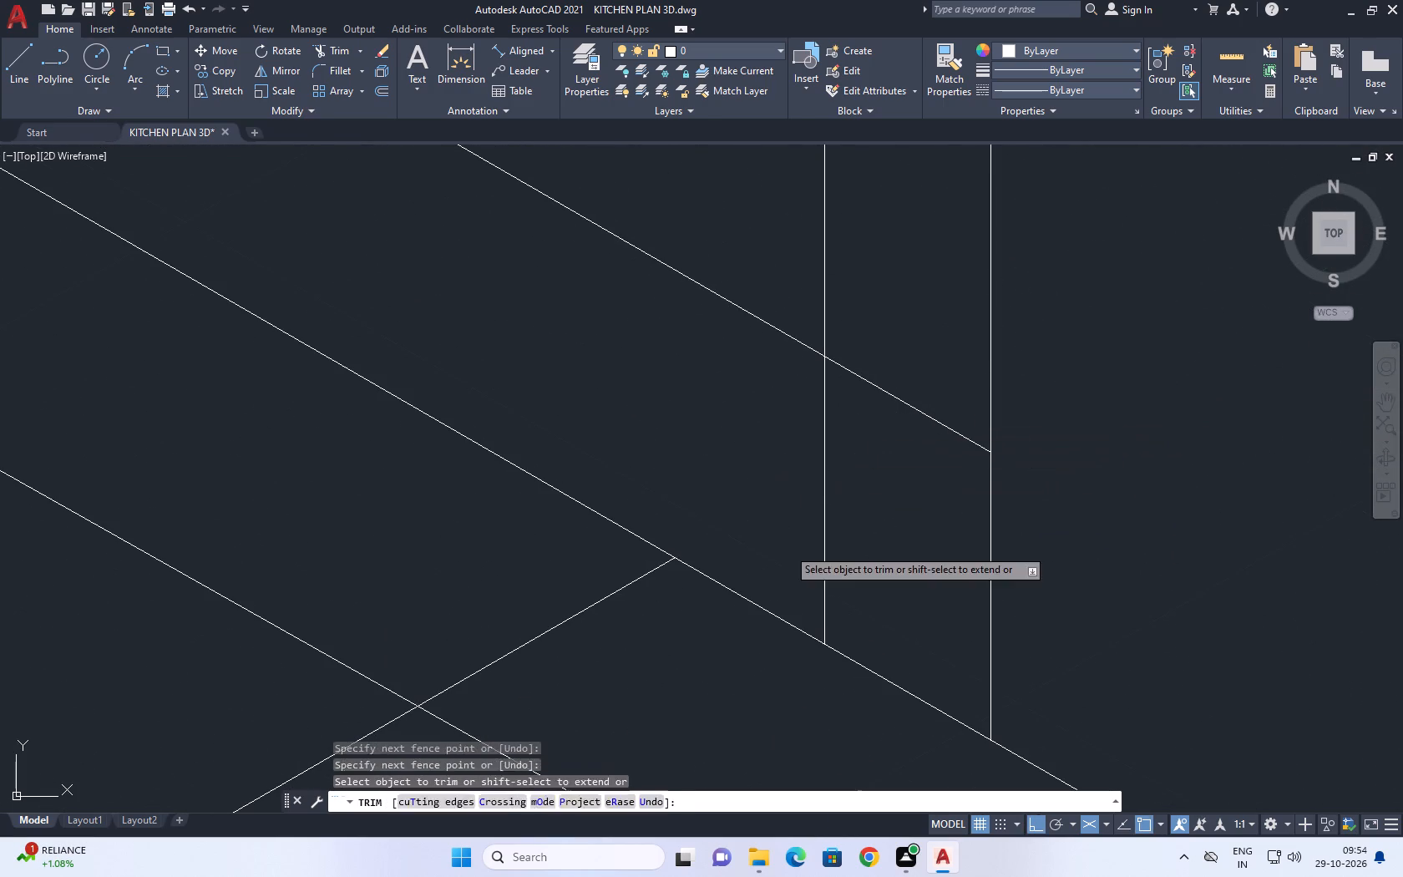
pyautogui.moveTo(789, 549); pyautogui.dragTo(797, 548)
pyautogui.scroll(-5, 855, 474)
pyautogui.click(832, 465)
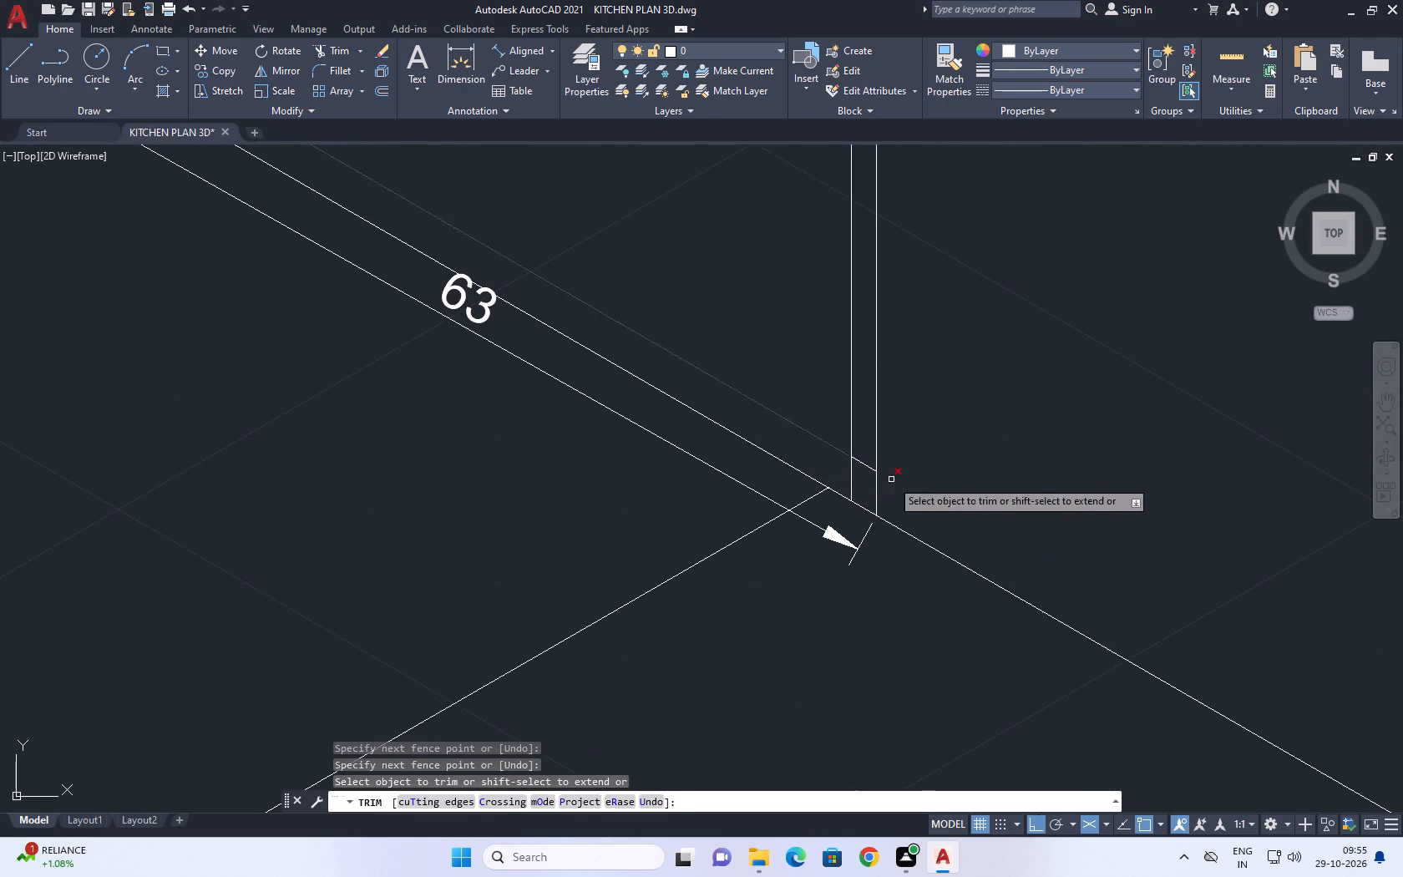
# Trim the overrunning line ends at the floor's front corner and where the new line passes the fridge-side floor edge.
pyautogui.scroll(-6, 940, 498)
pyautogui.moveTo(911, 545); pyautogui.dragTo(912, 509, button='middle')
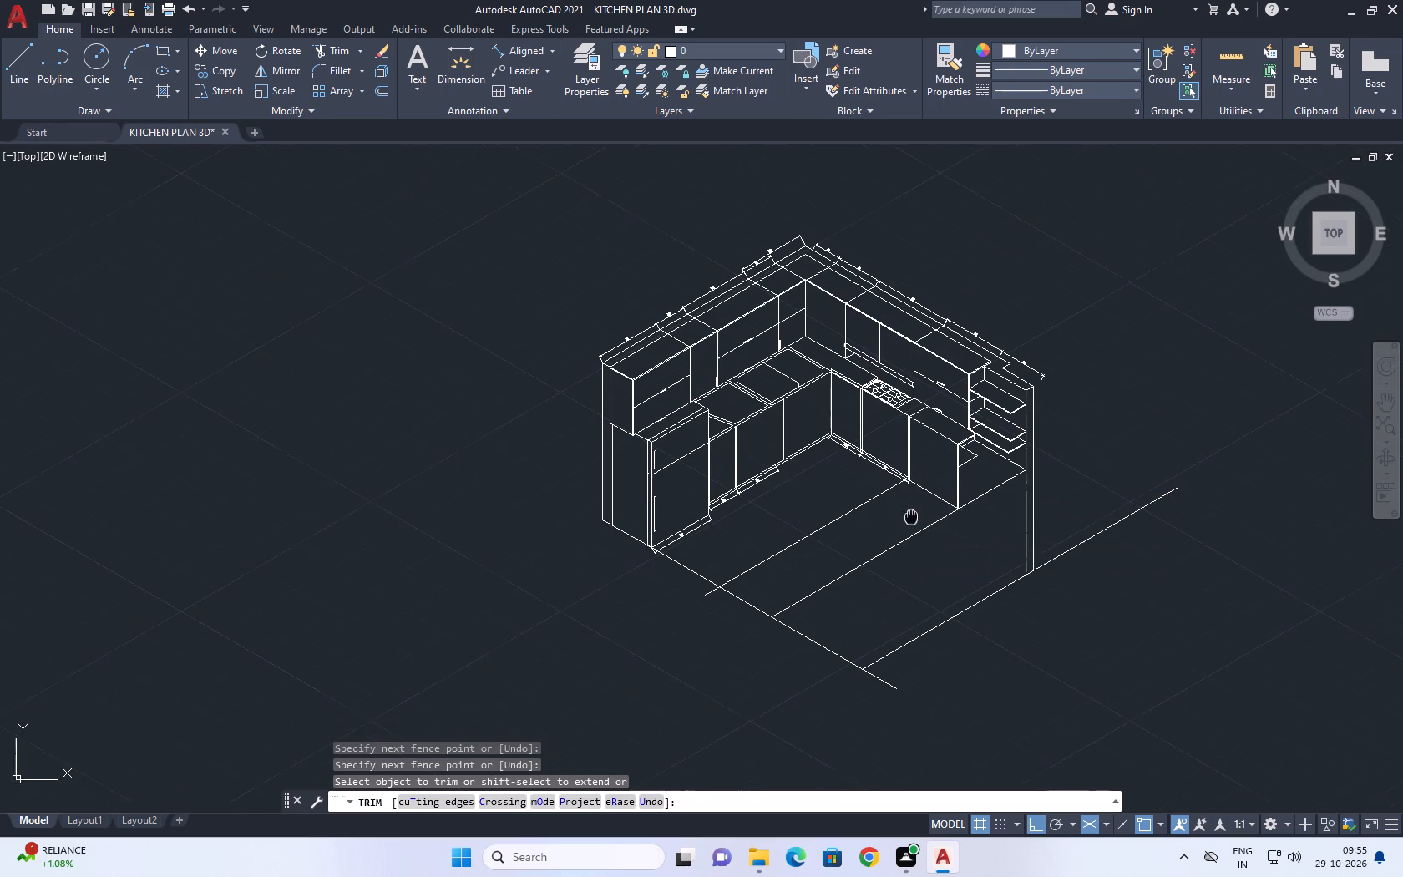
pyautogui.moveTo(912, 509); pyautogui.dragTo(914, 464, button='middle')
pyautogui.scroll(1, 898, 596)
pyautogui.click(897, 596)
pyautogui.click(864, 650)
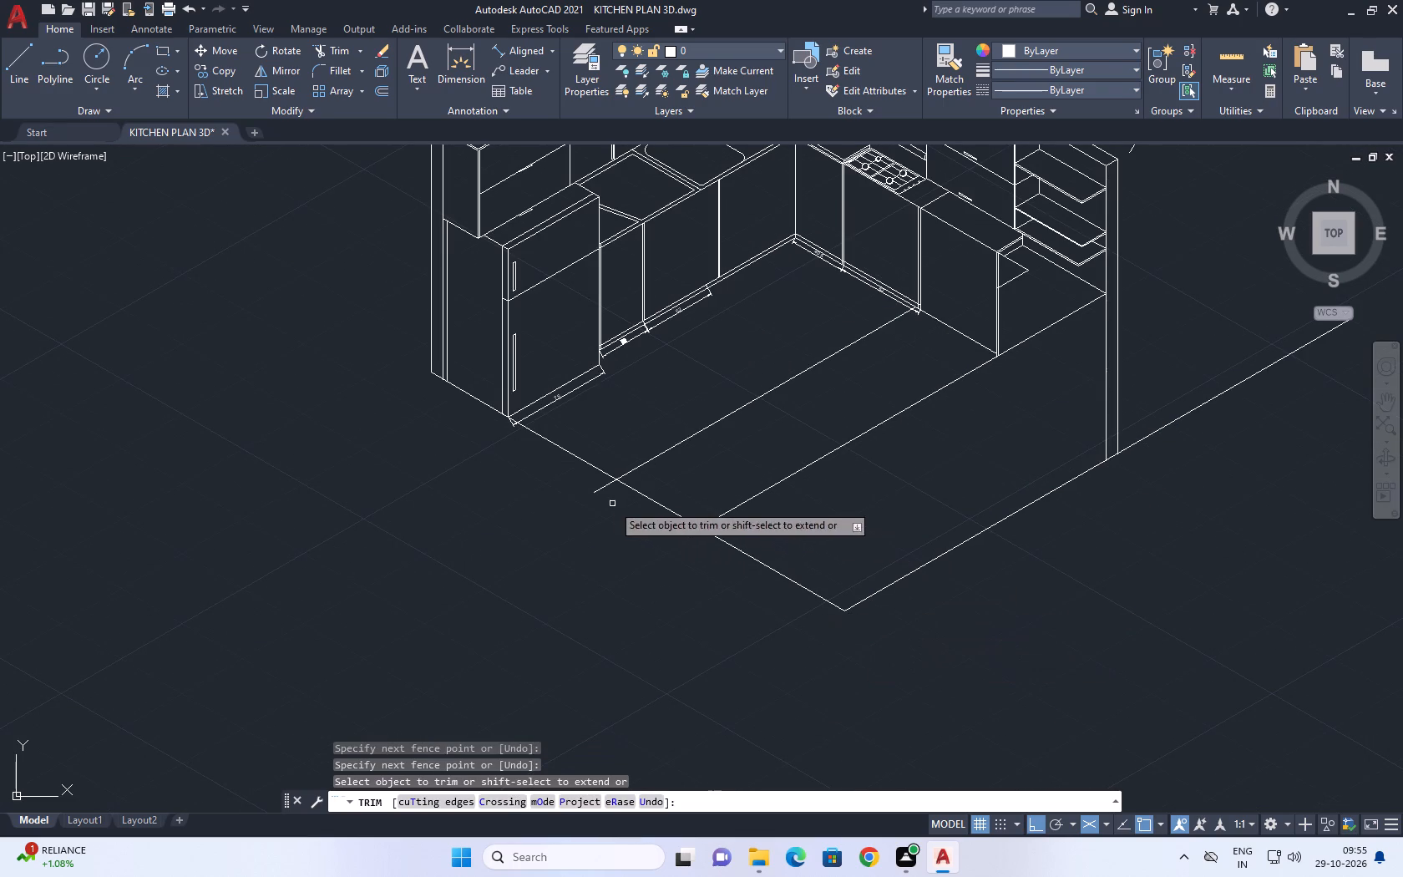
pyautogui.click(598, 498)
pyautogui.click(586, 482)
pyautogui.scroll(-1, 666, 590)
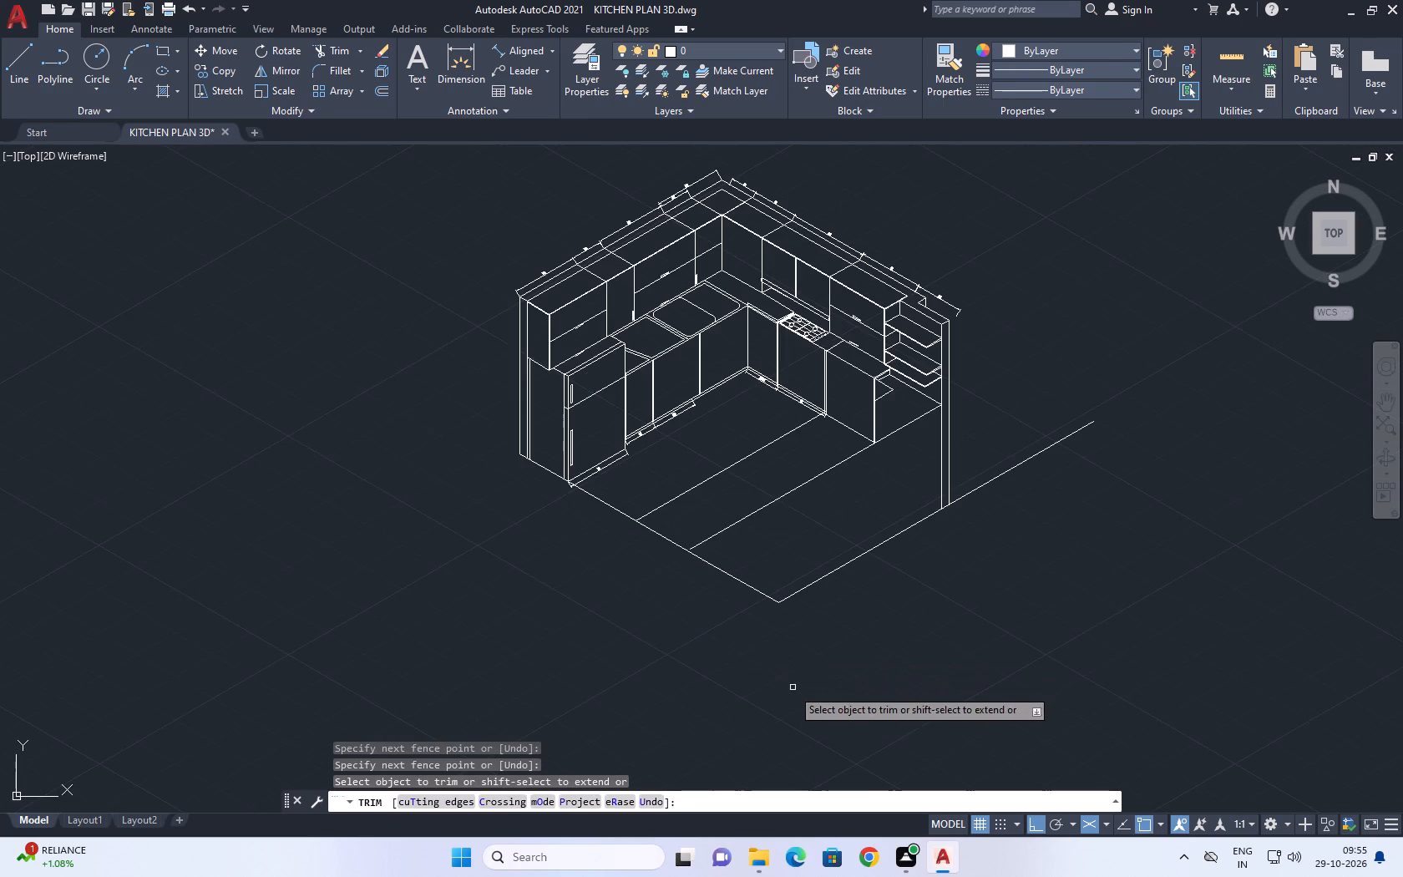
pyautogui.rightClick(977, 411)
pyautogui.click(1030, 438)
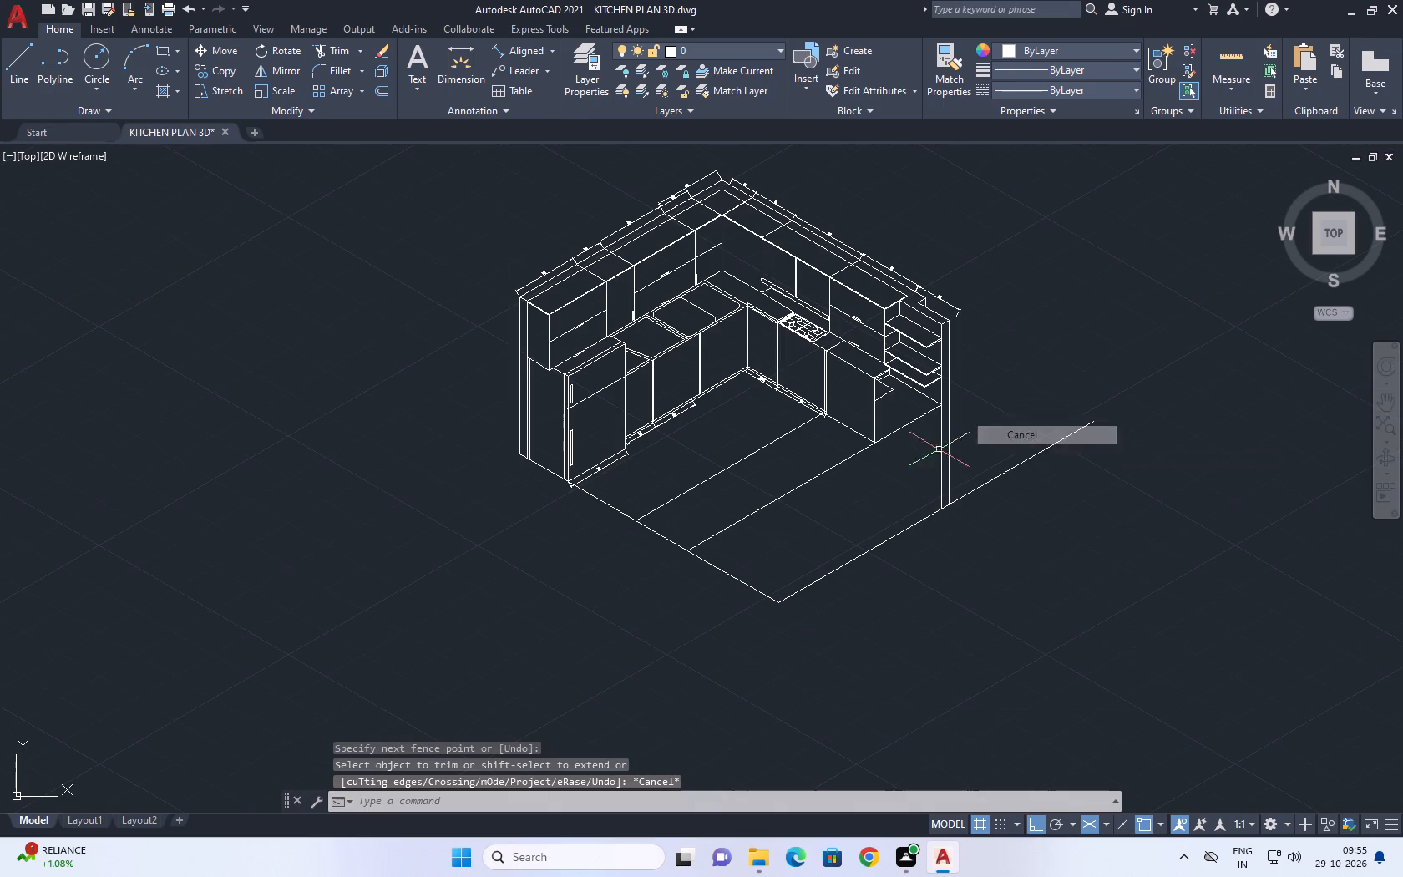
# Stretch the free end of the floor line from the end panel's foot past the fridge-side floor edge.
pyautogui.scroll(3, 701, 567)
pyautogui.scroll(3, 620, 525)
pyautogui.click(712, 514)
pyautogui.click(686, 466)
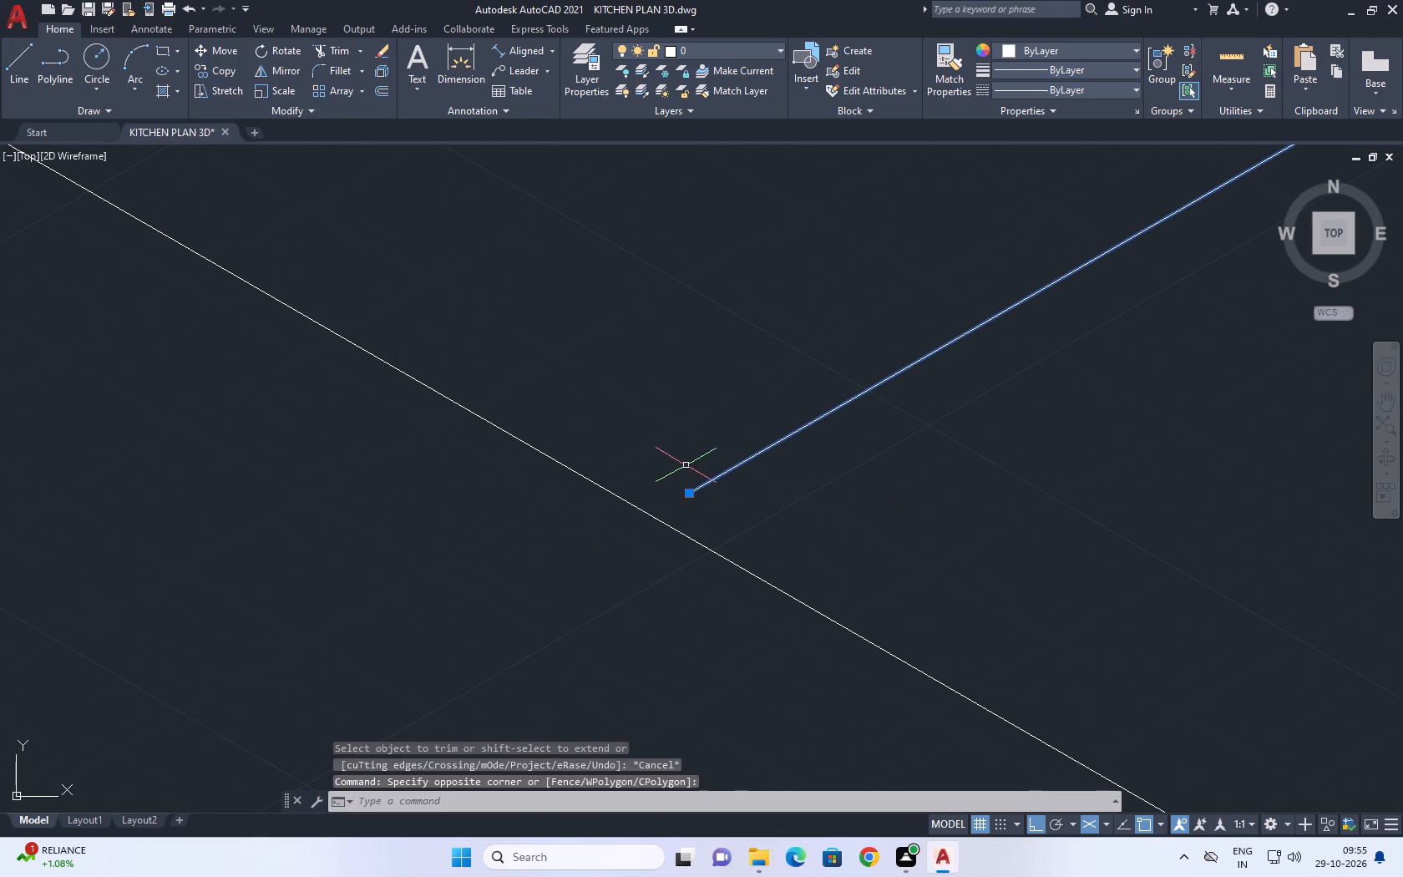
pyautogui.click(690, 490)
pyautogui.click(576, 564)
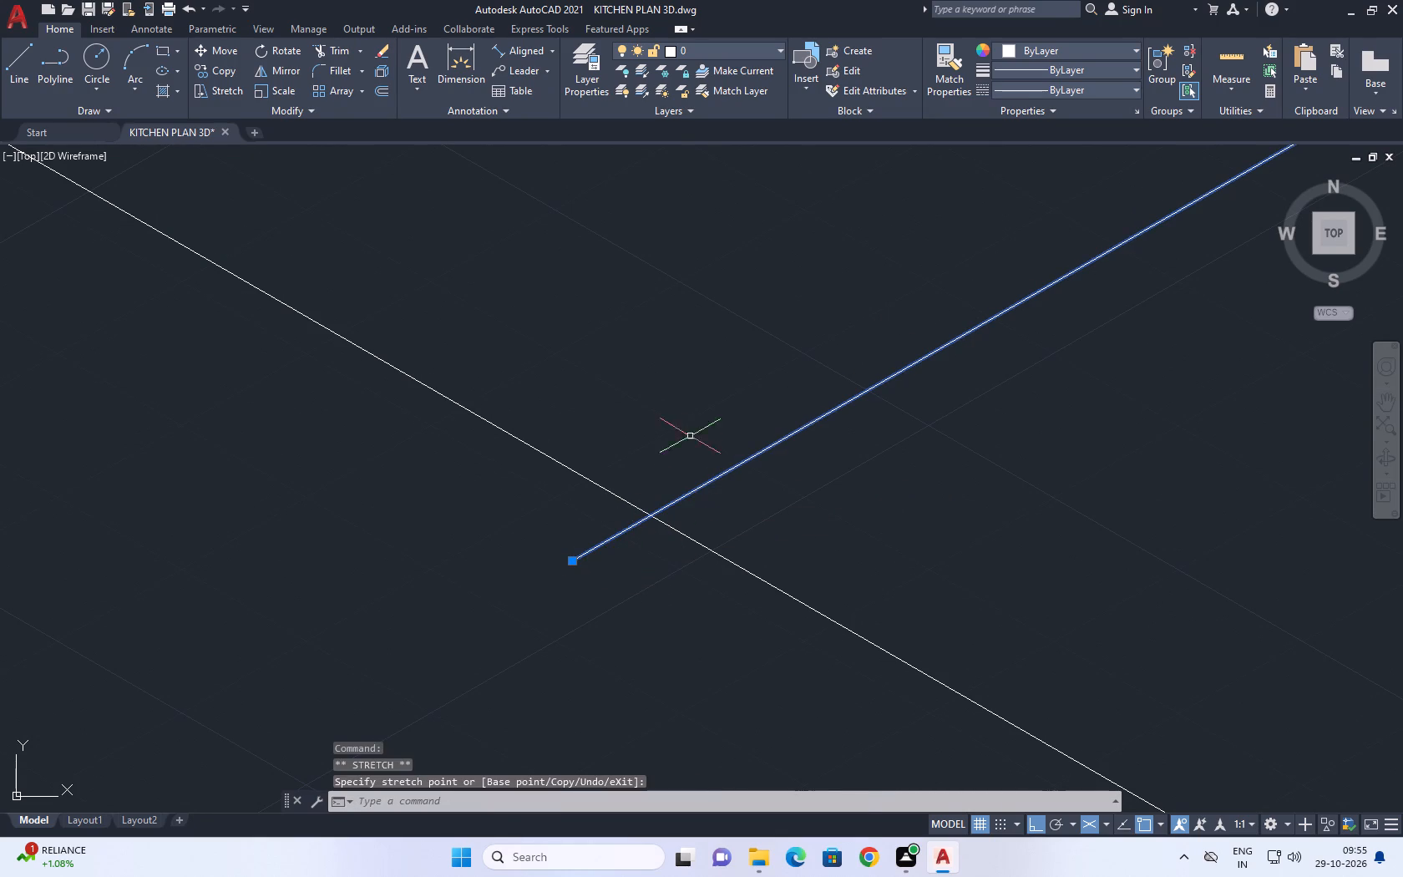
pyautogui.rightClick(679, 413)
pyautogui.click(768, 700)
# Trim the stretched floor line's overrun back to the fridge-side floor edge.
pyautogui.moveTo(787, 525); pyautogui.dragTo(648, 528, button='middle')
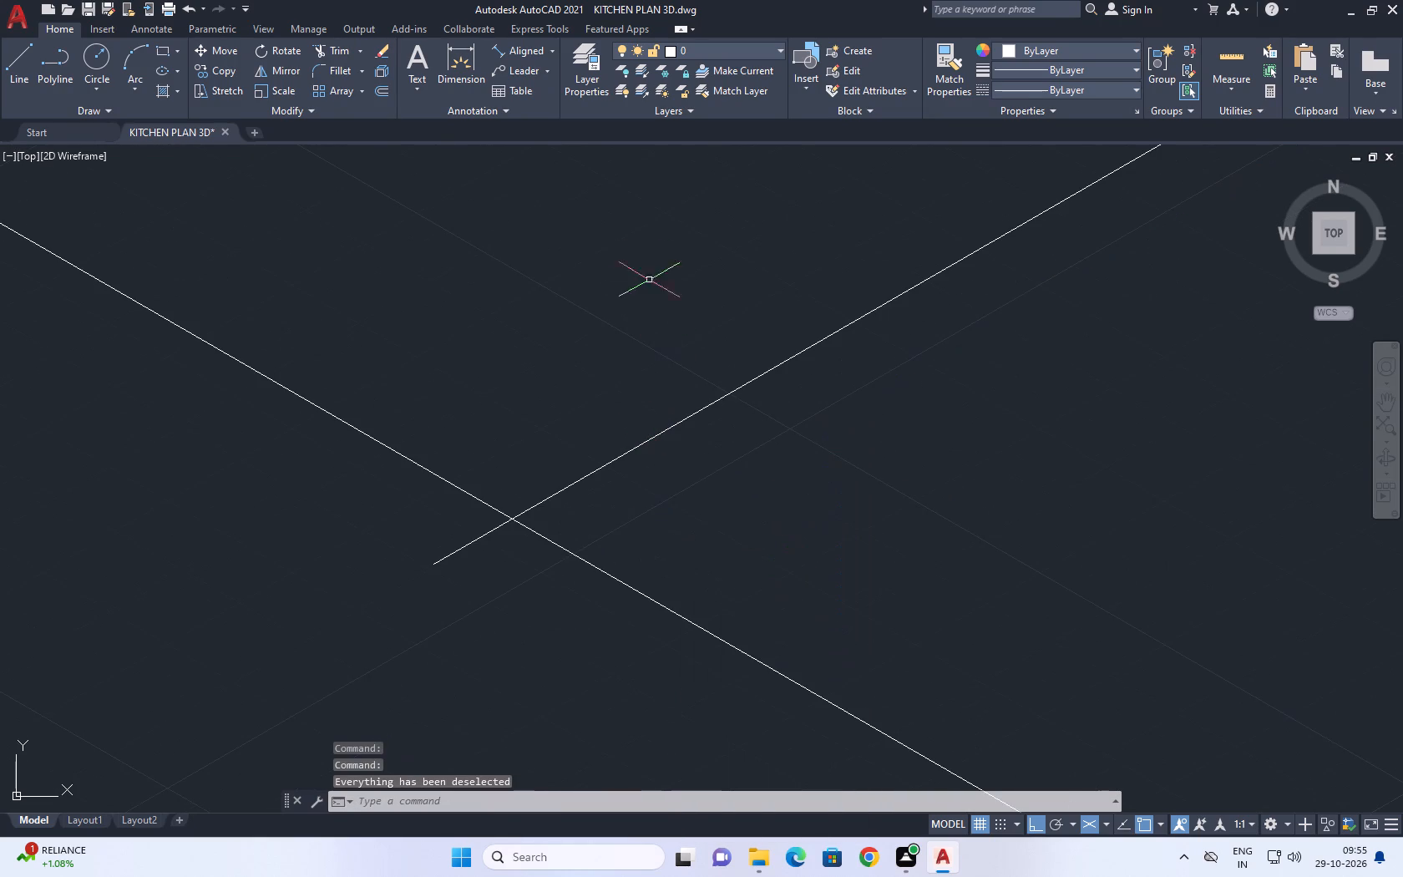
pyautogui.click(337, 52)
pyautogui.moveTo(456, 523); pyautogui.dragTo(457, 523)
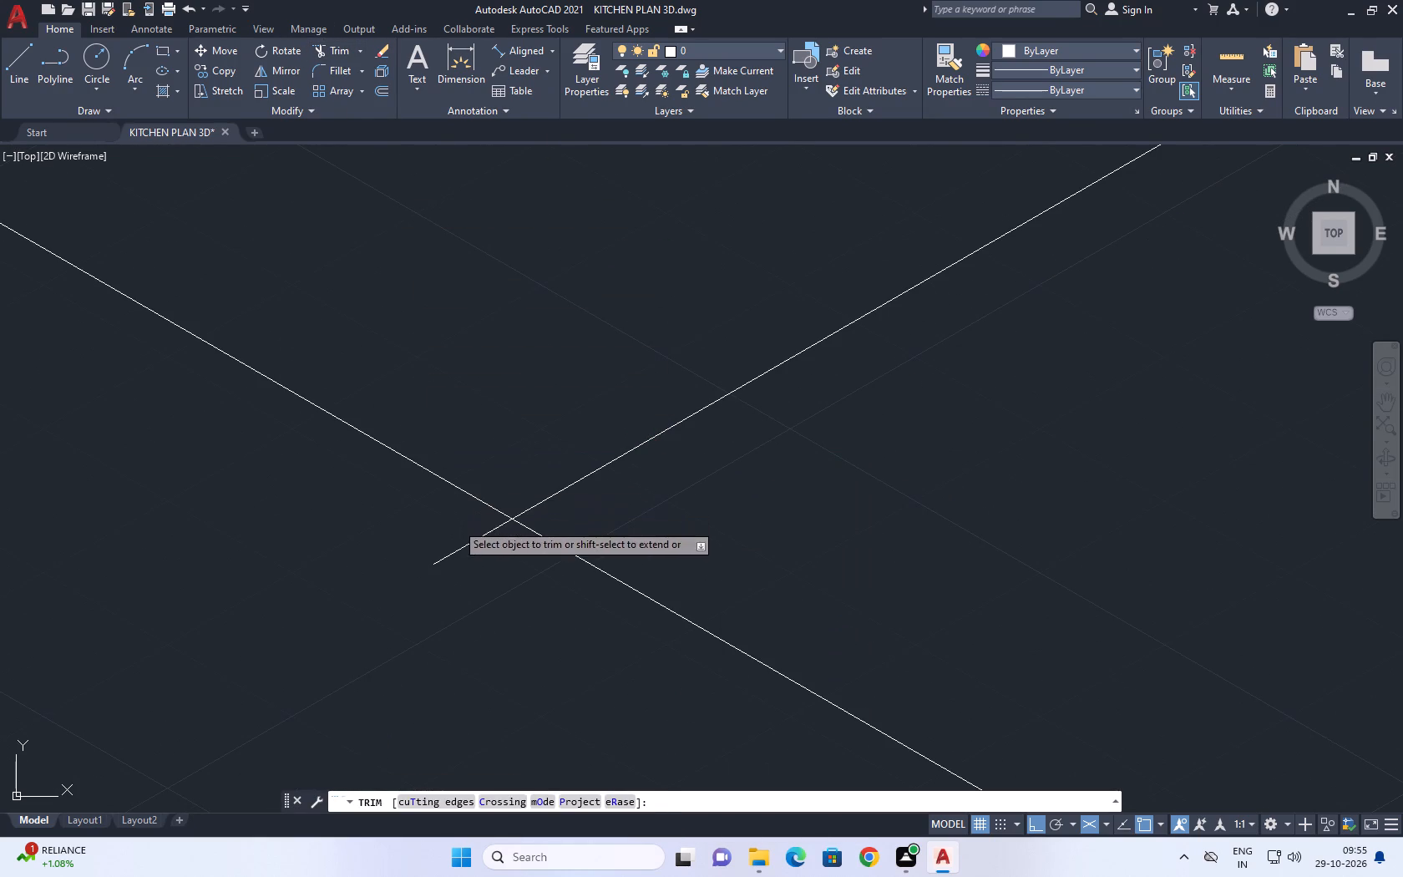
pyautogui.moveTo(457, 523); pyautogui.dragTo(463, 525)
pyautogui.moveTo(501, 559); pyautogui.dragTo(509, 565)
pyautogui.rightClick(579, 337)
pyautogui.click(675, 367)
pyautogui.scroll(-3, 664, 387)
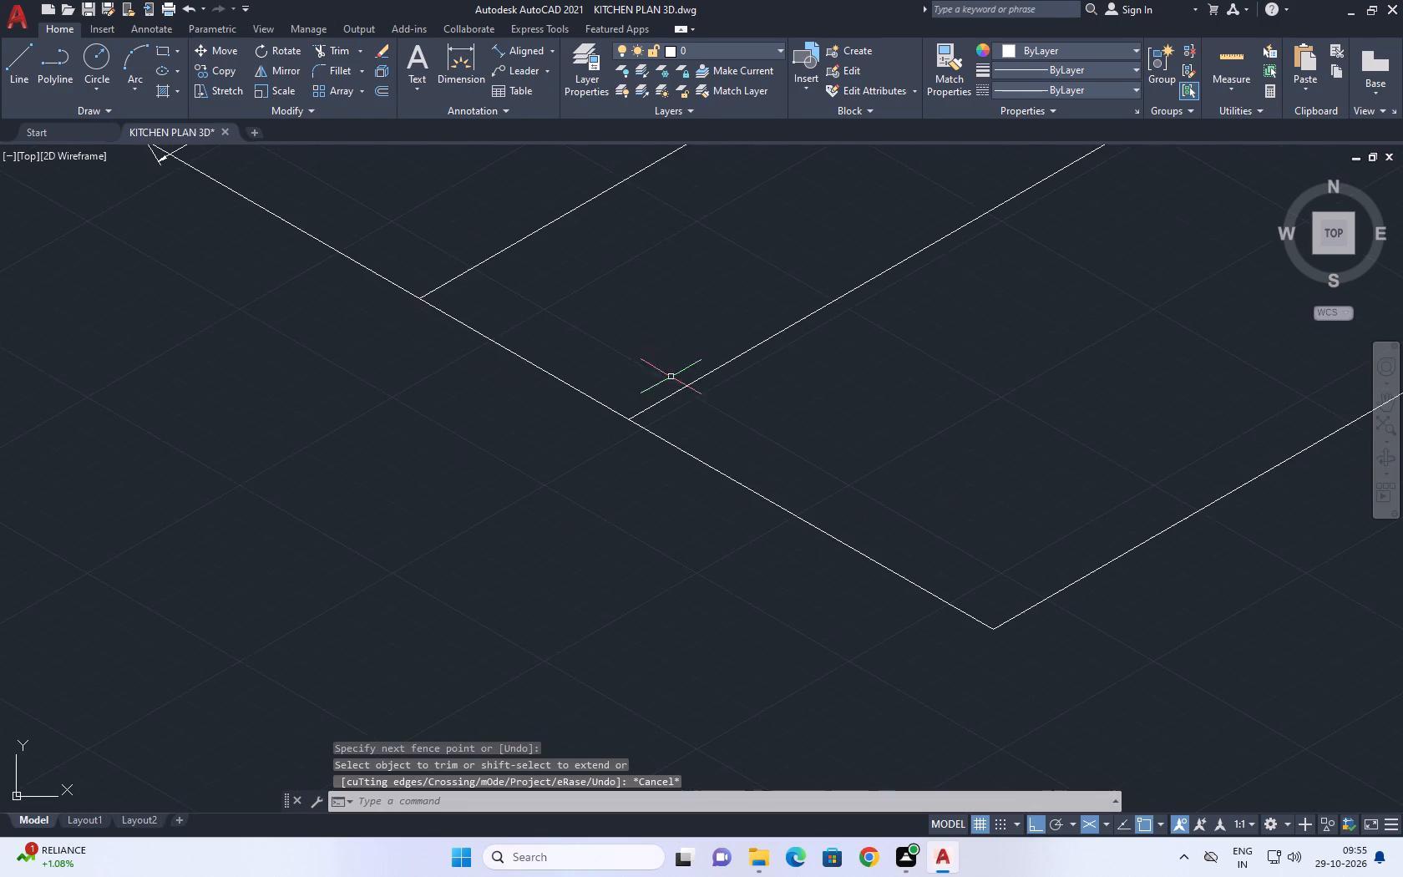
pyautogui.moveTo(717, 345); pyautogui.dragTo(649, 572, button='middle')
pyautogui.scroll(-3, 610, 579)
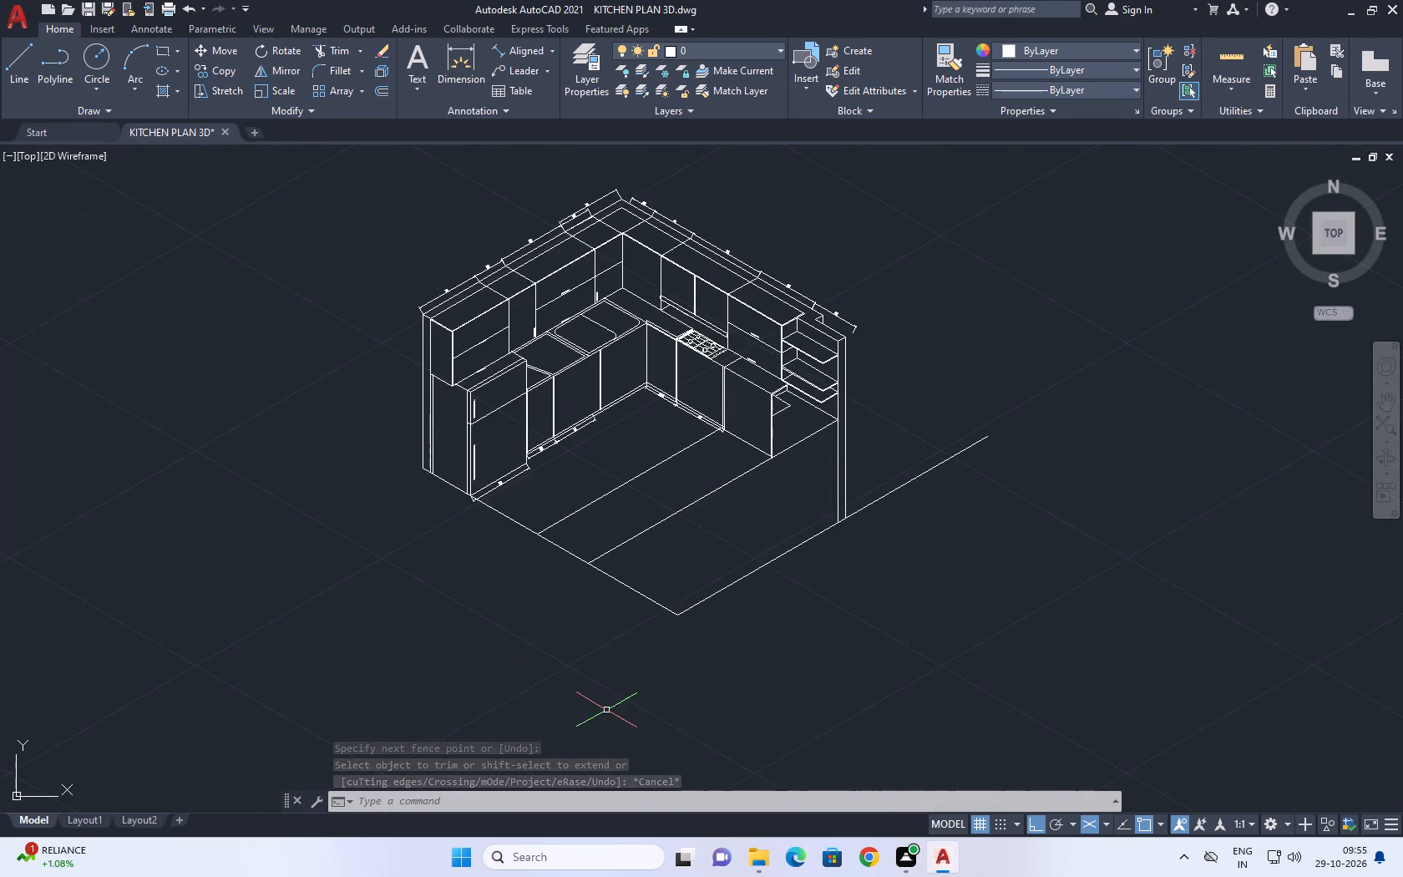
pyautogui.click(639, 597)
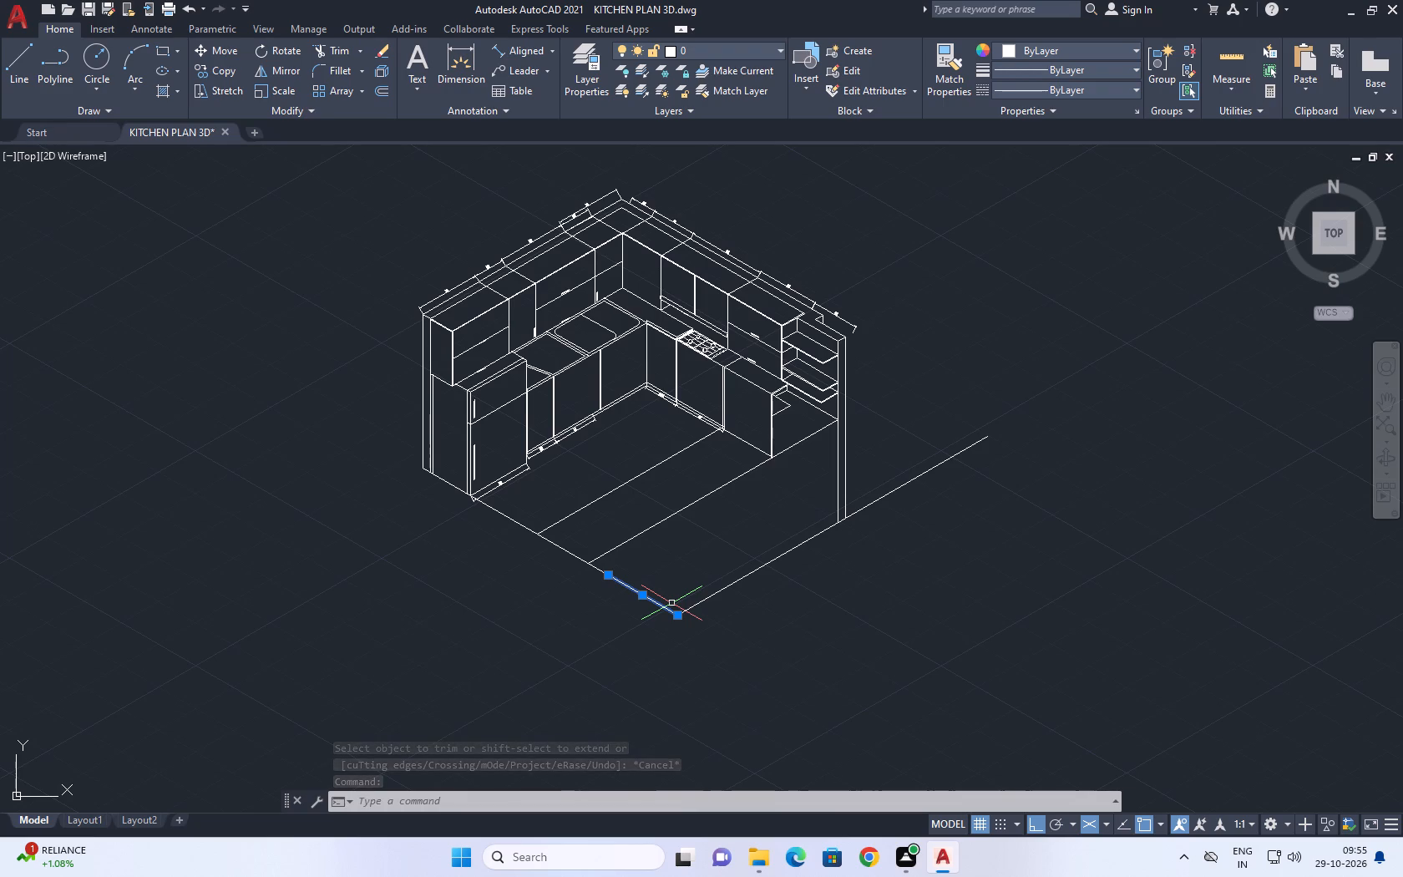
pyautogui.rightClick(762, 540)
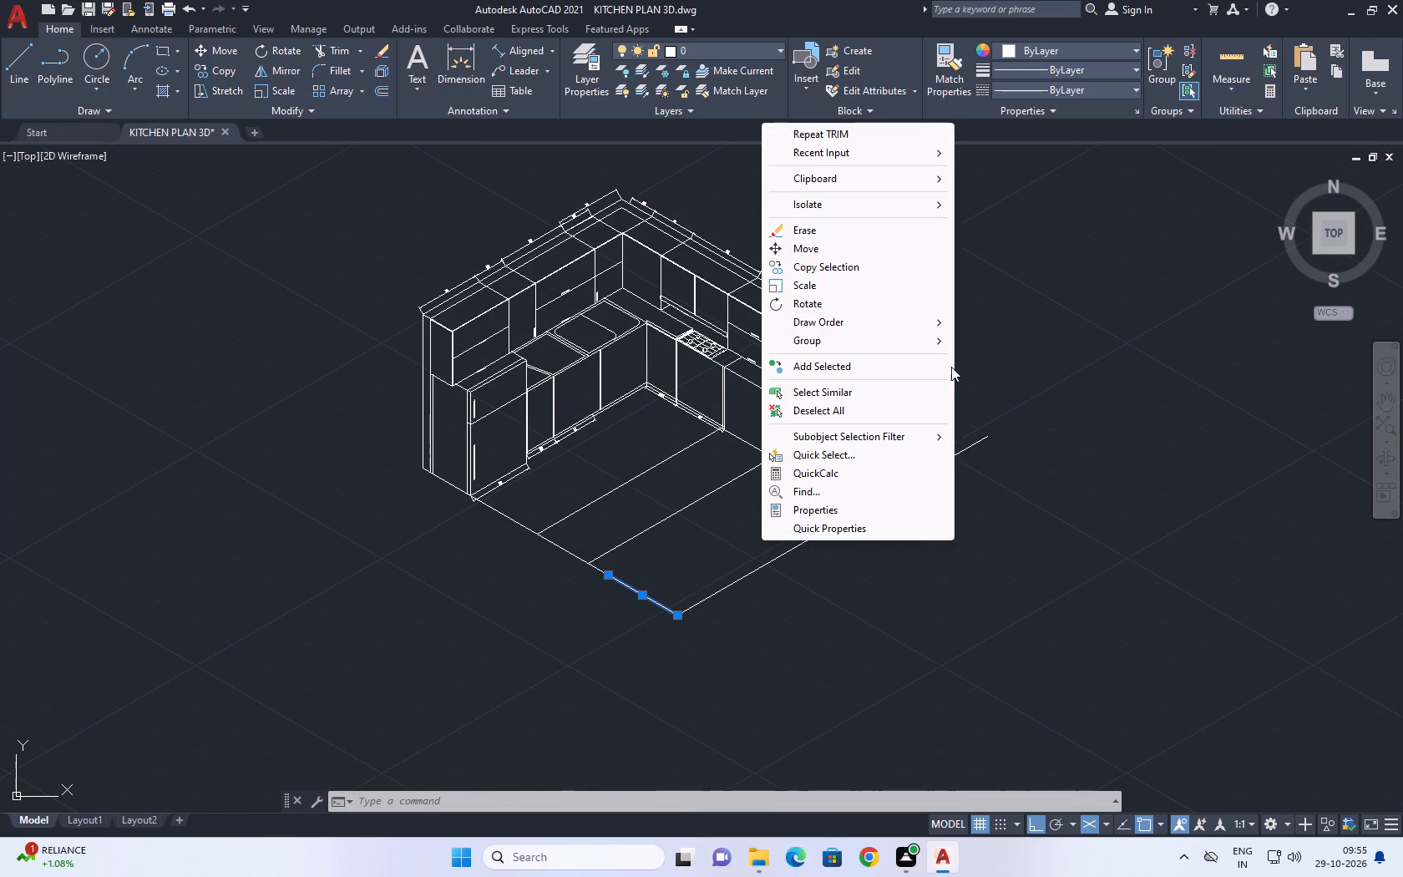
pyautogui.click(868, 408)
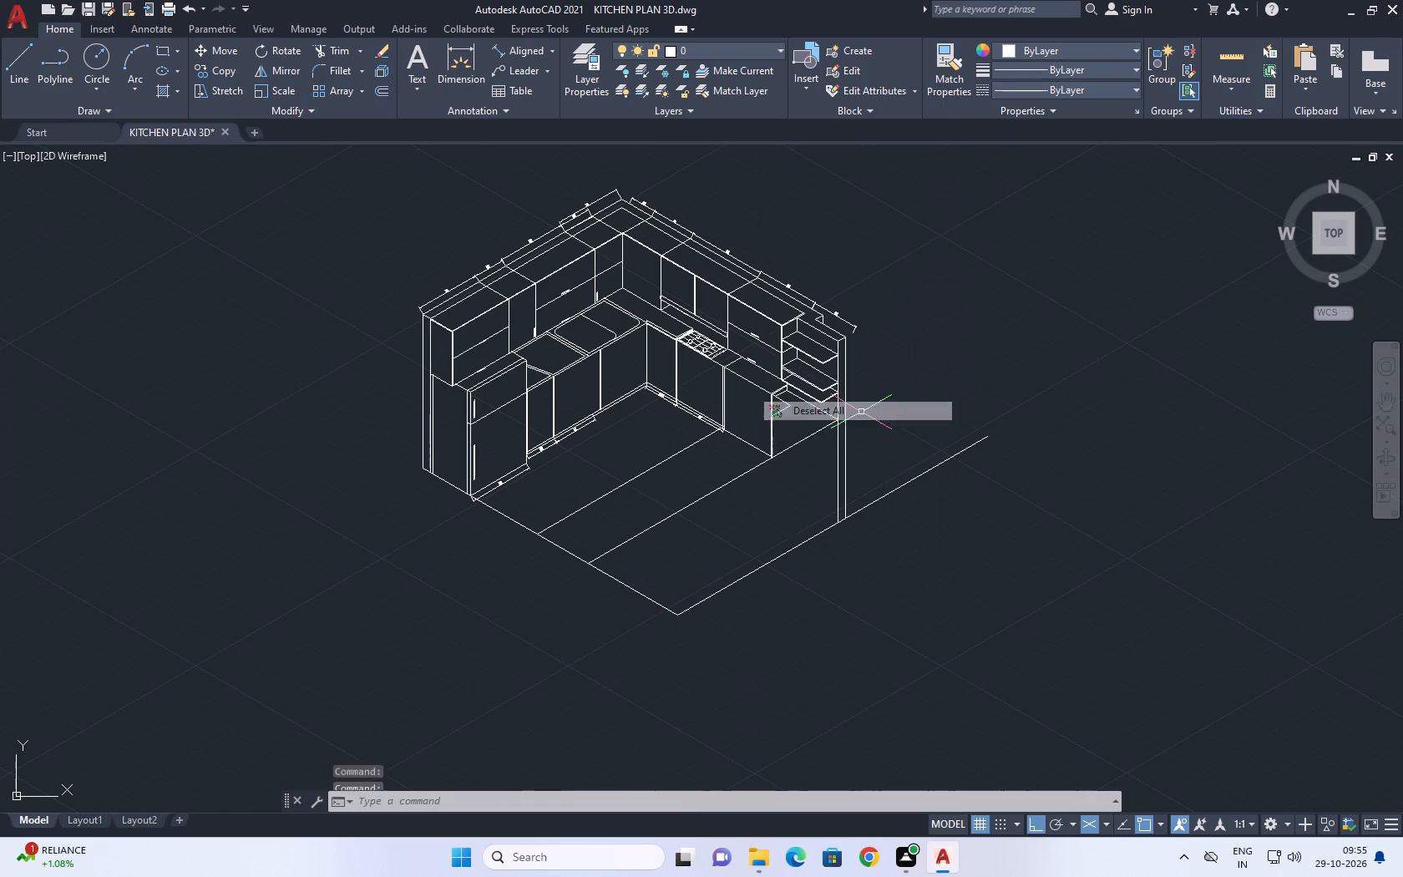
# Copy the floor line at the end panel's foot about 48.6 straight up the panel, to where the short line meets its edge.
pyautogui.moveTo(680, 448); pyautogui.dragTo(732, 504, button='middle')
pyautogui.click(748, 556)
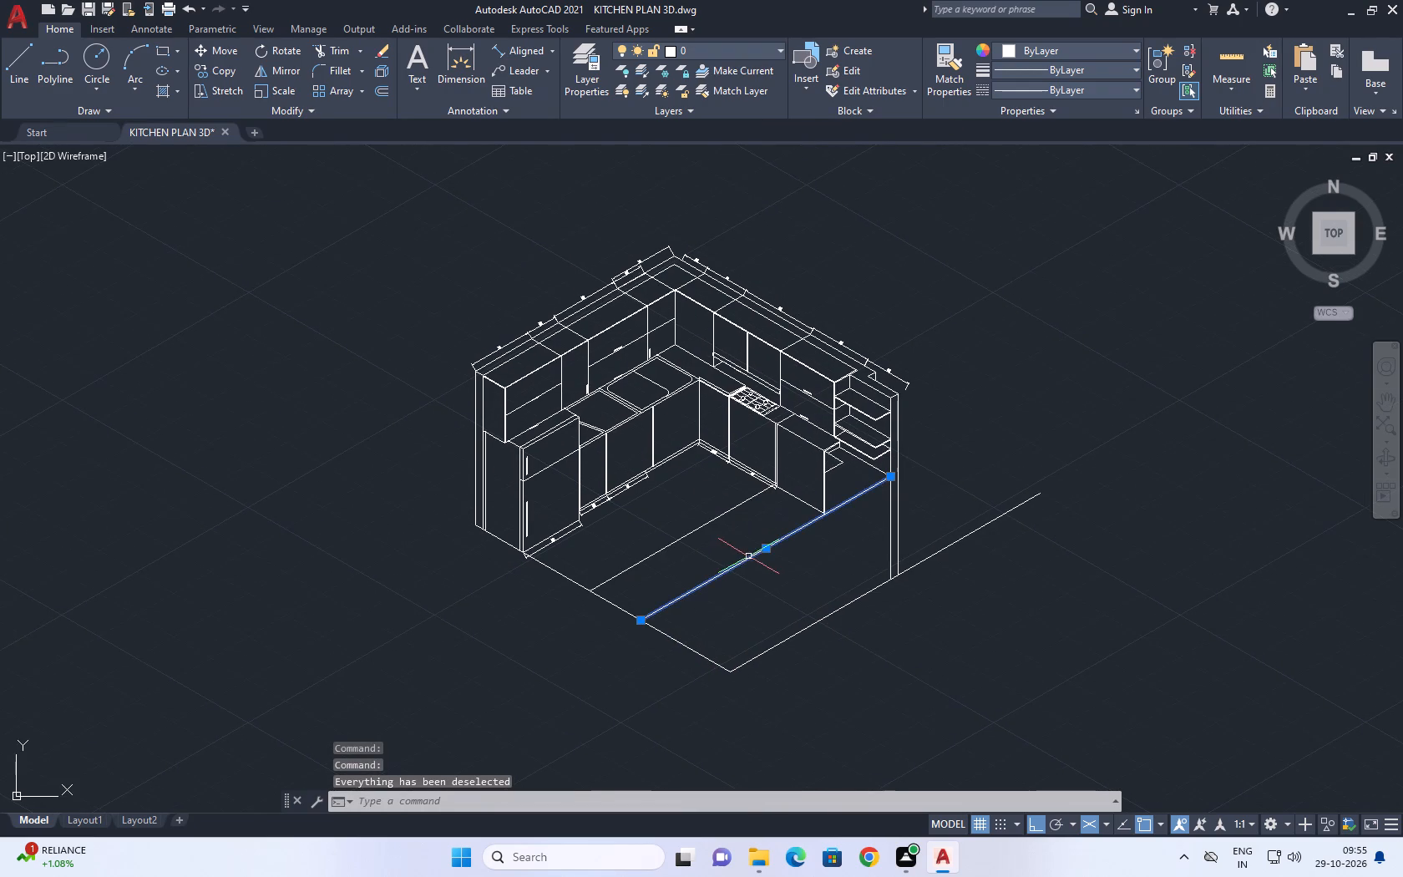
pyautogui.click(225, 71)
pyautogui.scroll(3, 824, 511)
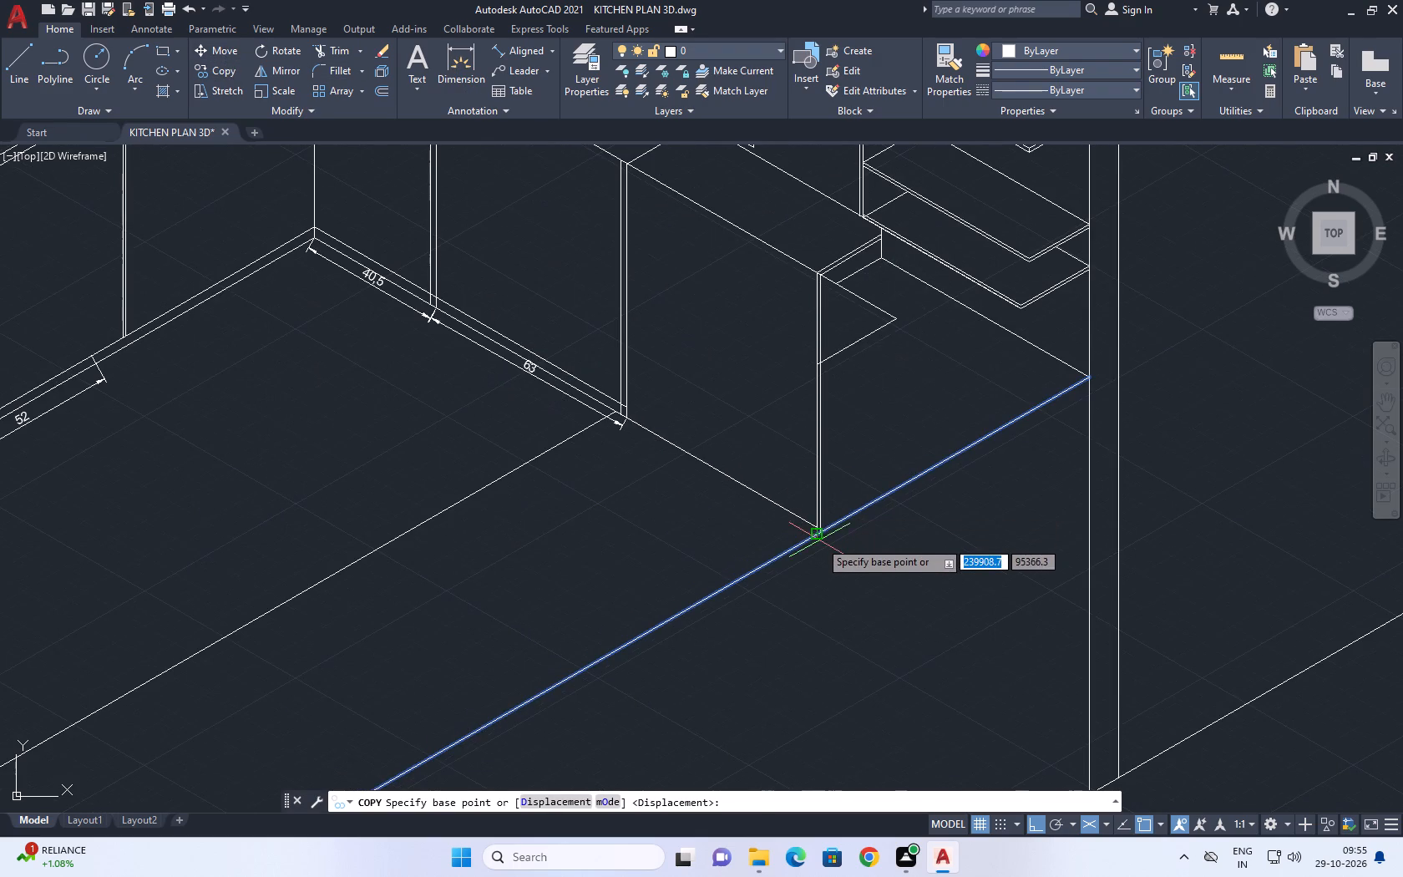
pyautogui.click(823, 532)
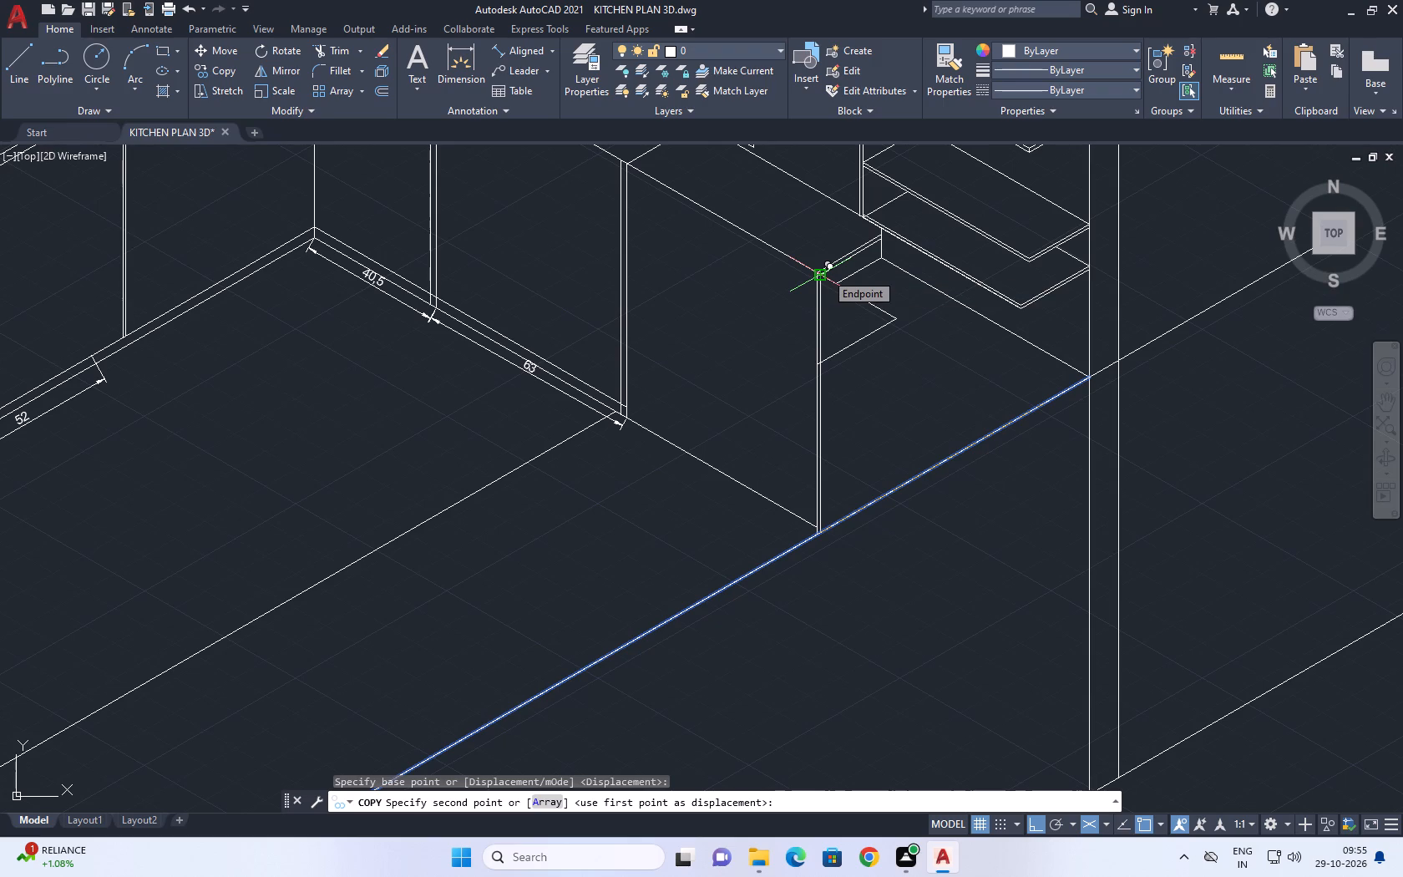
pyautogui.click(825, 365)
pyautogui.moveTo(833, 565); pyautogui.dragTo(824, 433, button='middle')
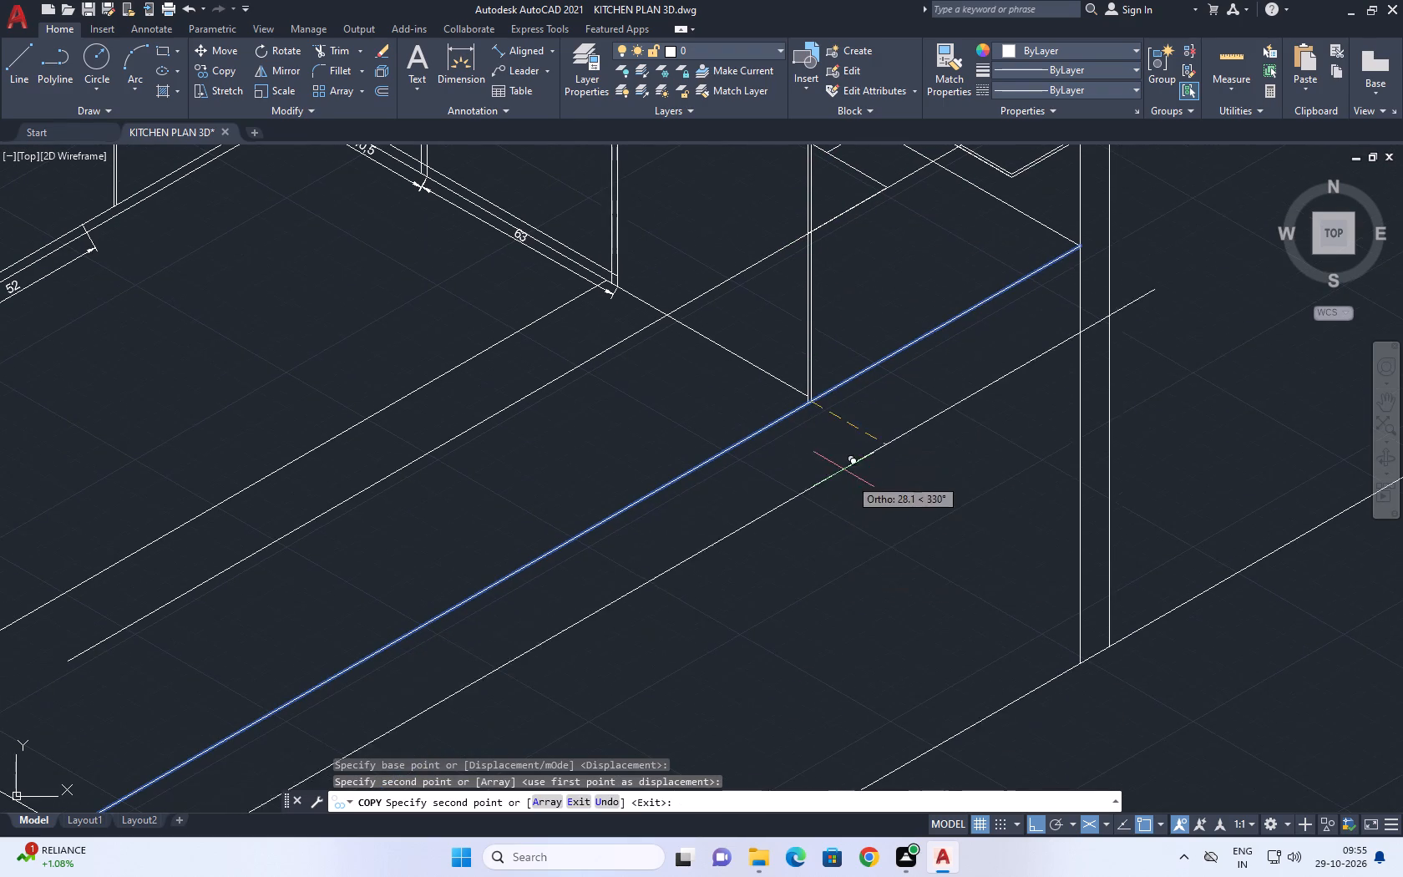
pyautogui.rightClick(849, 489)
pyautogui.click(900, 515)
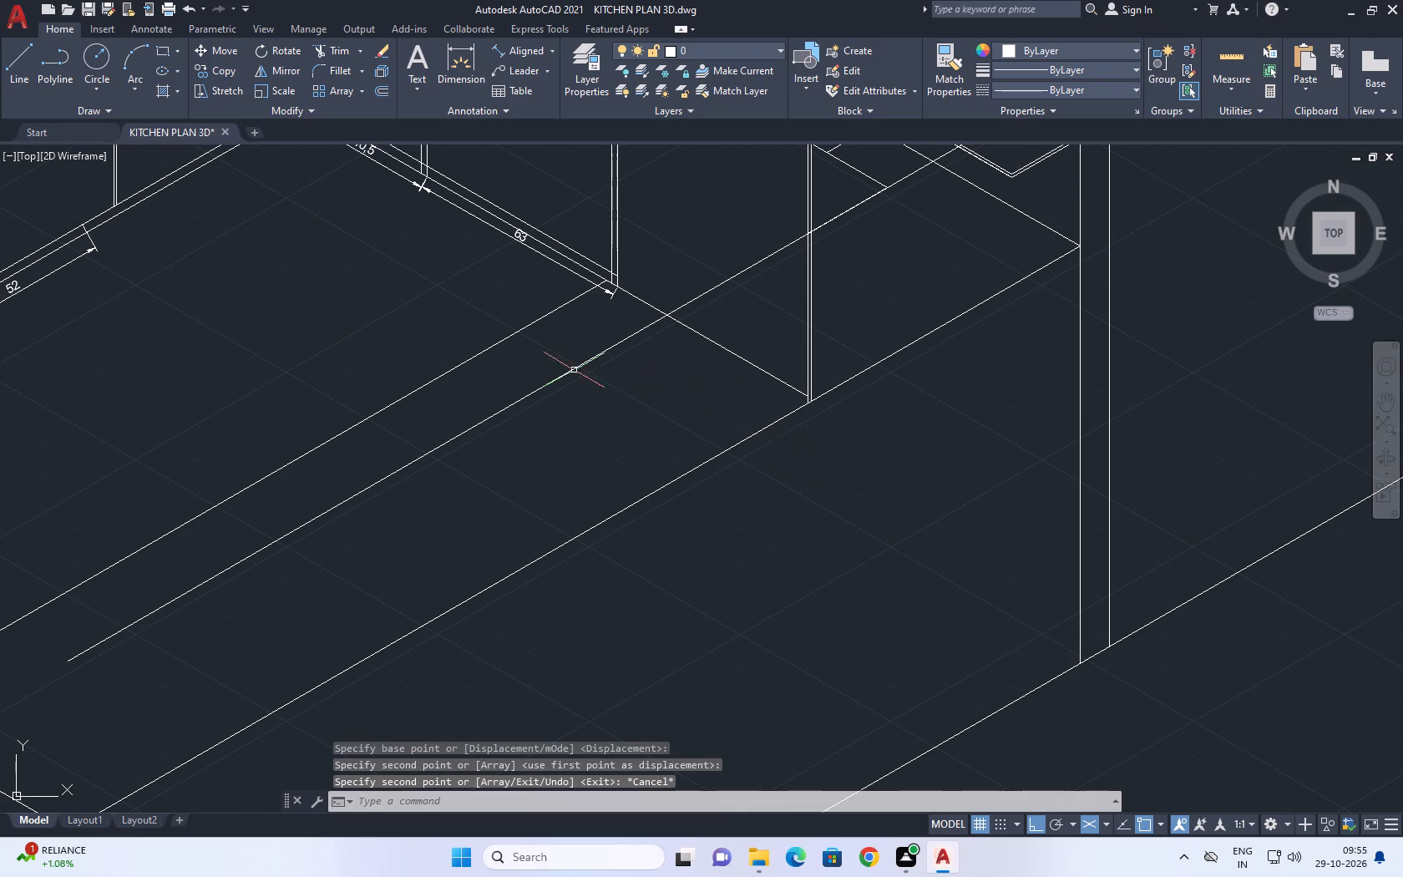
# Measure the aligned distance between the copied line and the original floor line without placing a dimension.
pyautogui.click(510, 48)
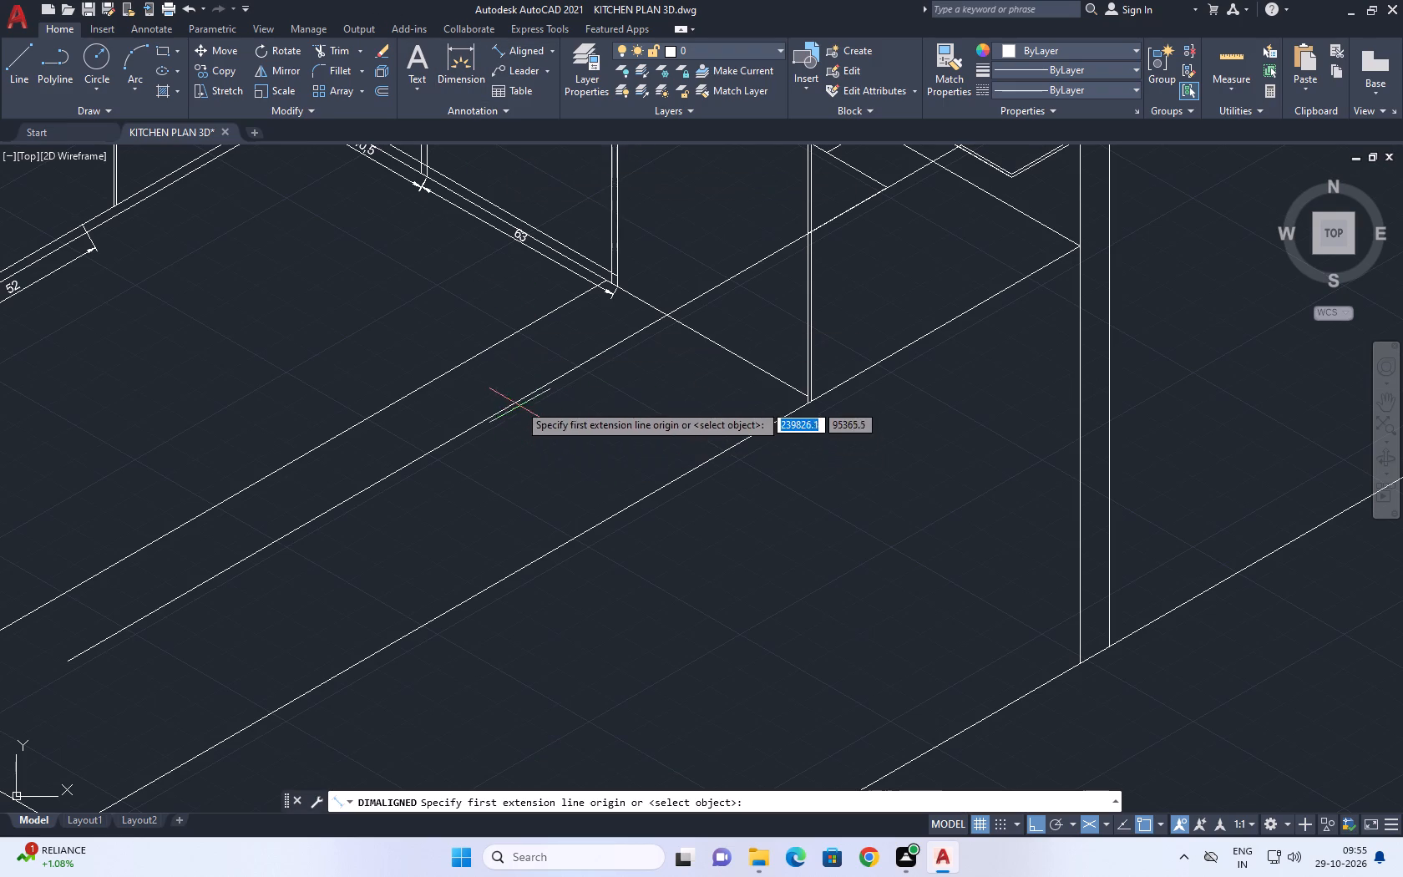
pyautogui.click(518, 399)
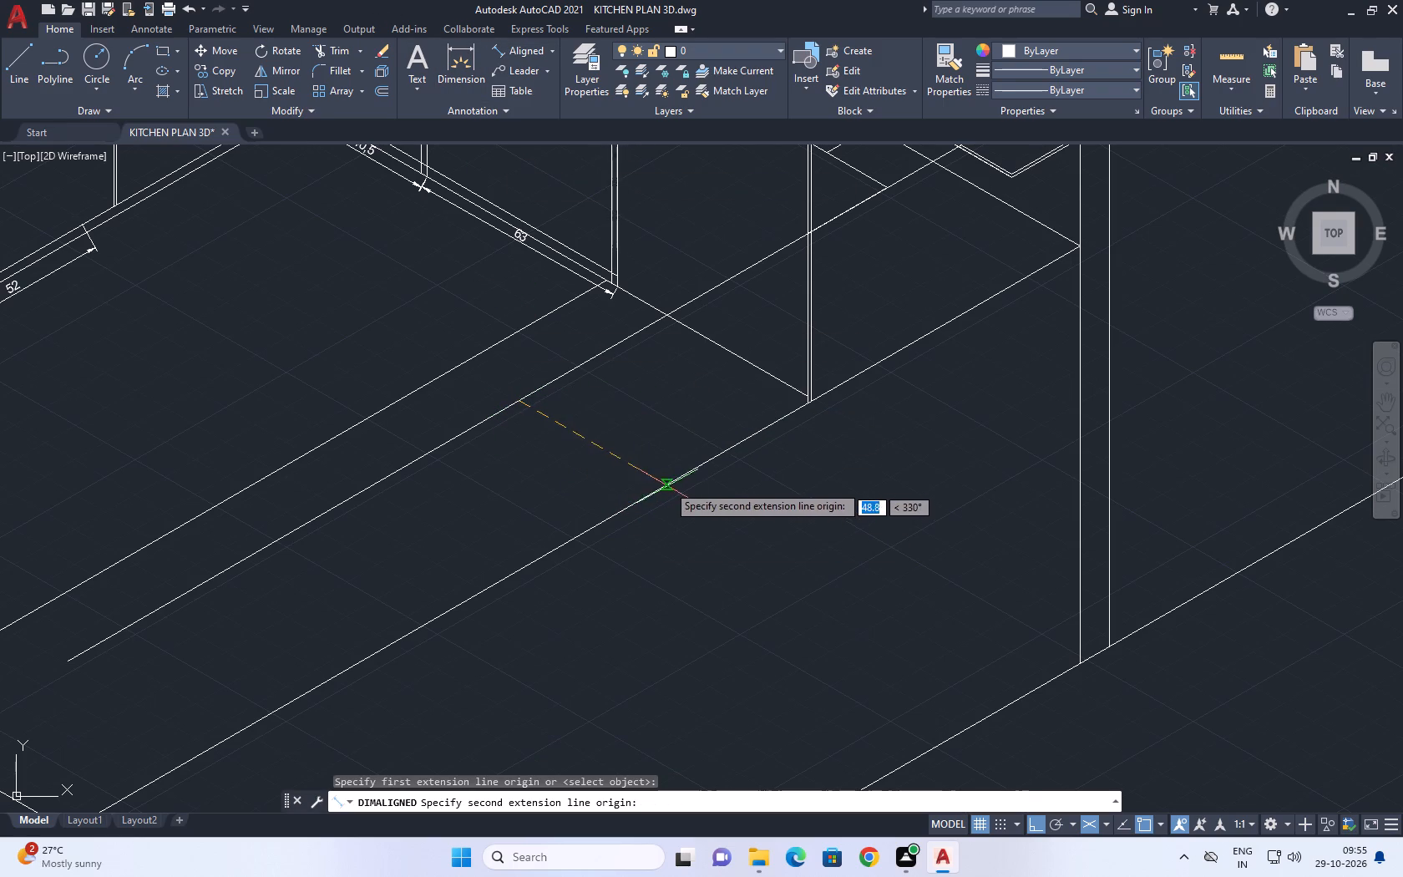
pyautogui.click(666, 482)
pyautogui.rightClick(737, 494)
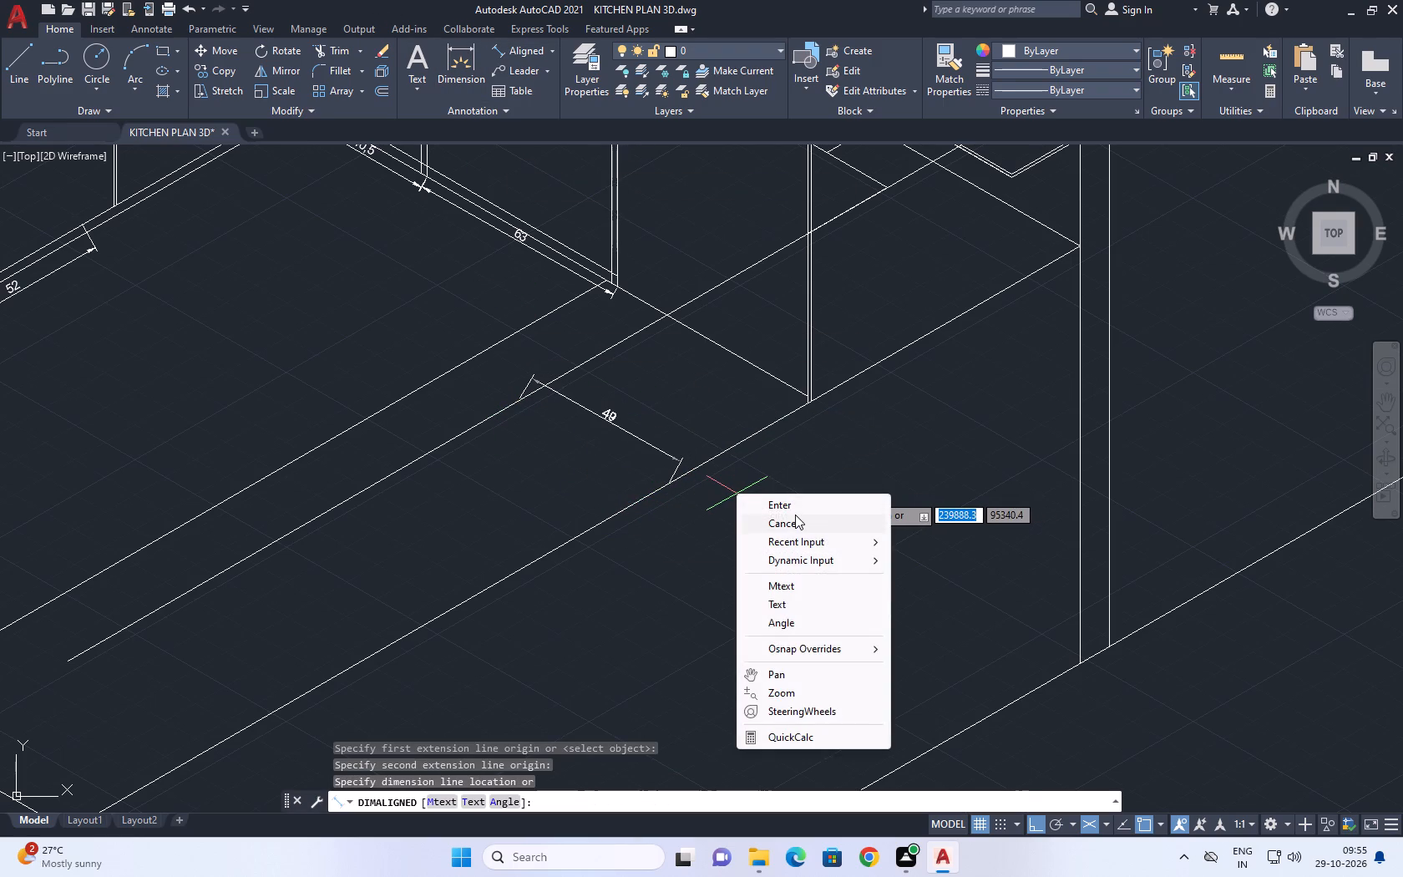
pyautogui.click(795, 515)
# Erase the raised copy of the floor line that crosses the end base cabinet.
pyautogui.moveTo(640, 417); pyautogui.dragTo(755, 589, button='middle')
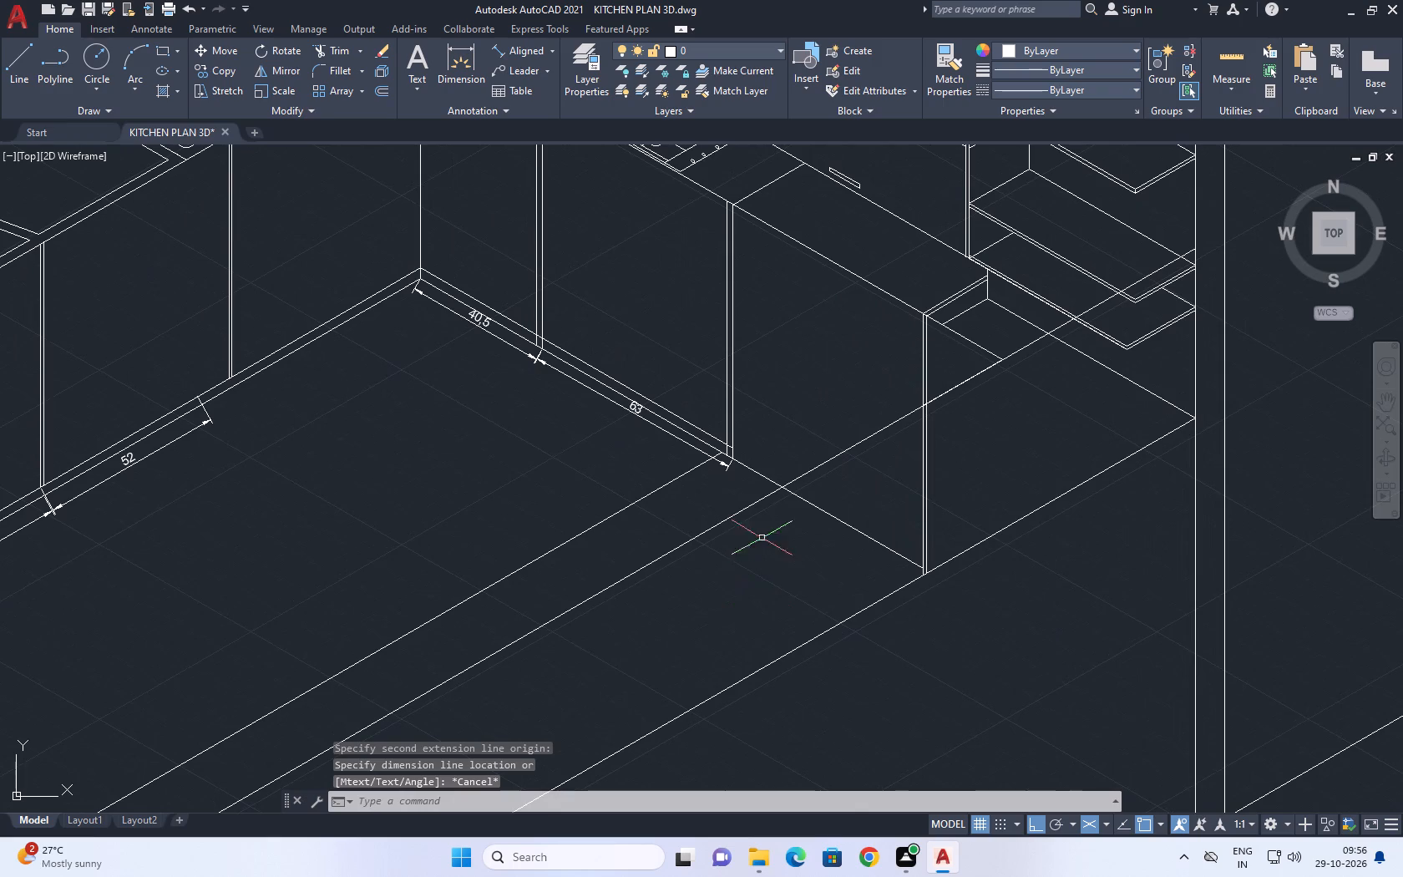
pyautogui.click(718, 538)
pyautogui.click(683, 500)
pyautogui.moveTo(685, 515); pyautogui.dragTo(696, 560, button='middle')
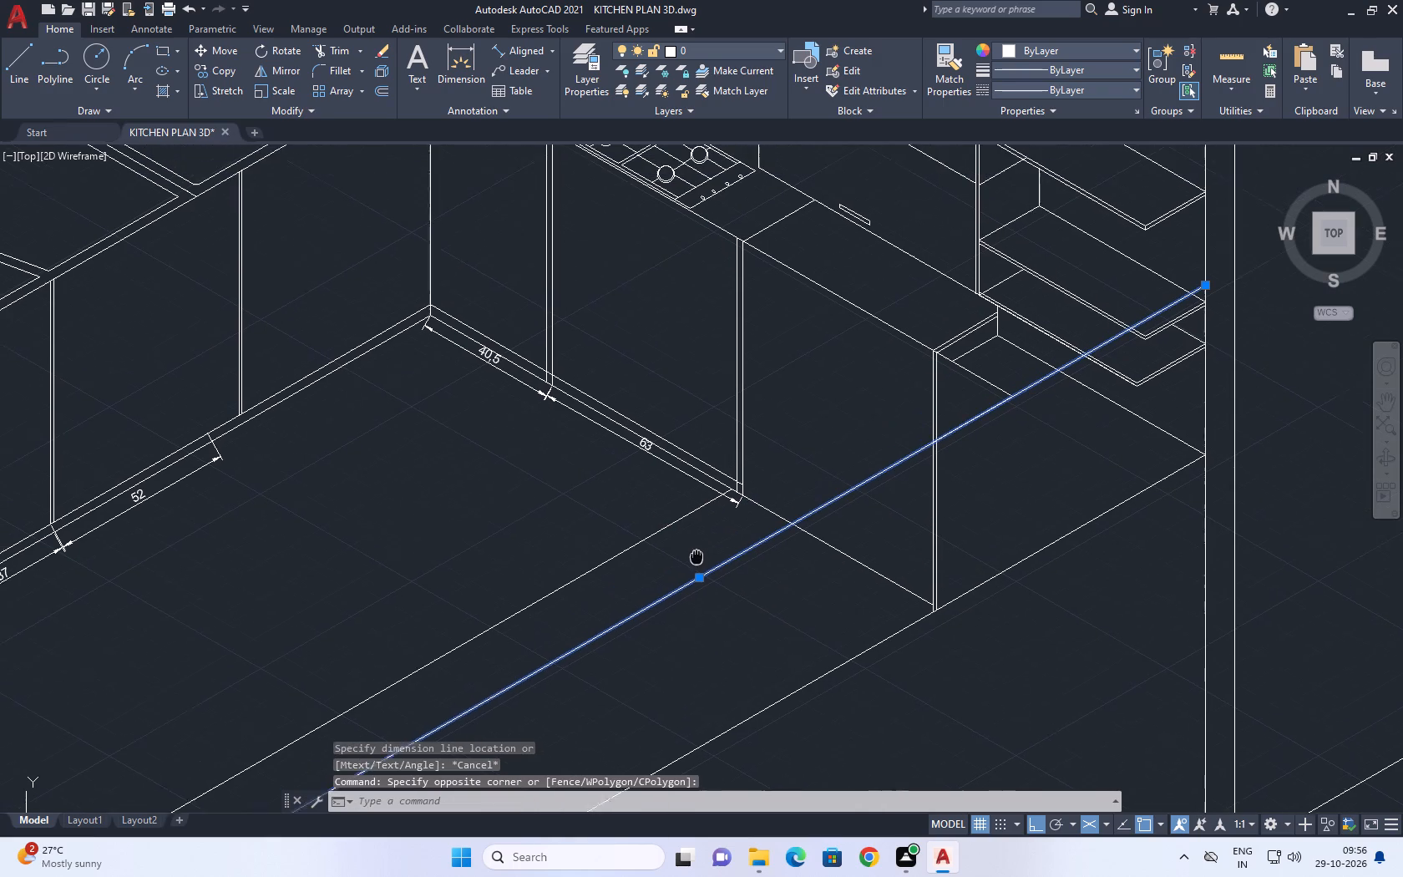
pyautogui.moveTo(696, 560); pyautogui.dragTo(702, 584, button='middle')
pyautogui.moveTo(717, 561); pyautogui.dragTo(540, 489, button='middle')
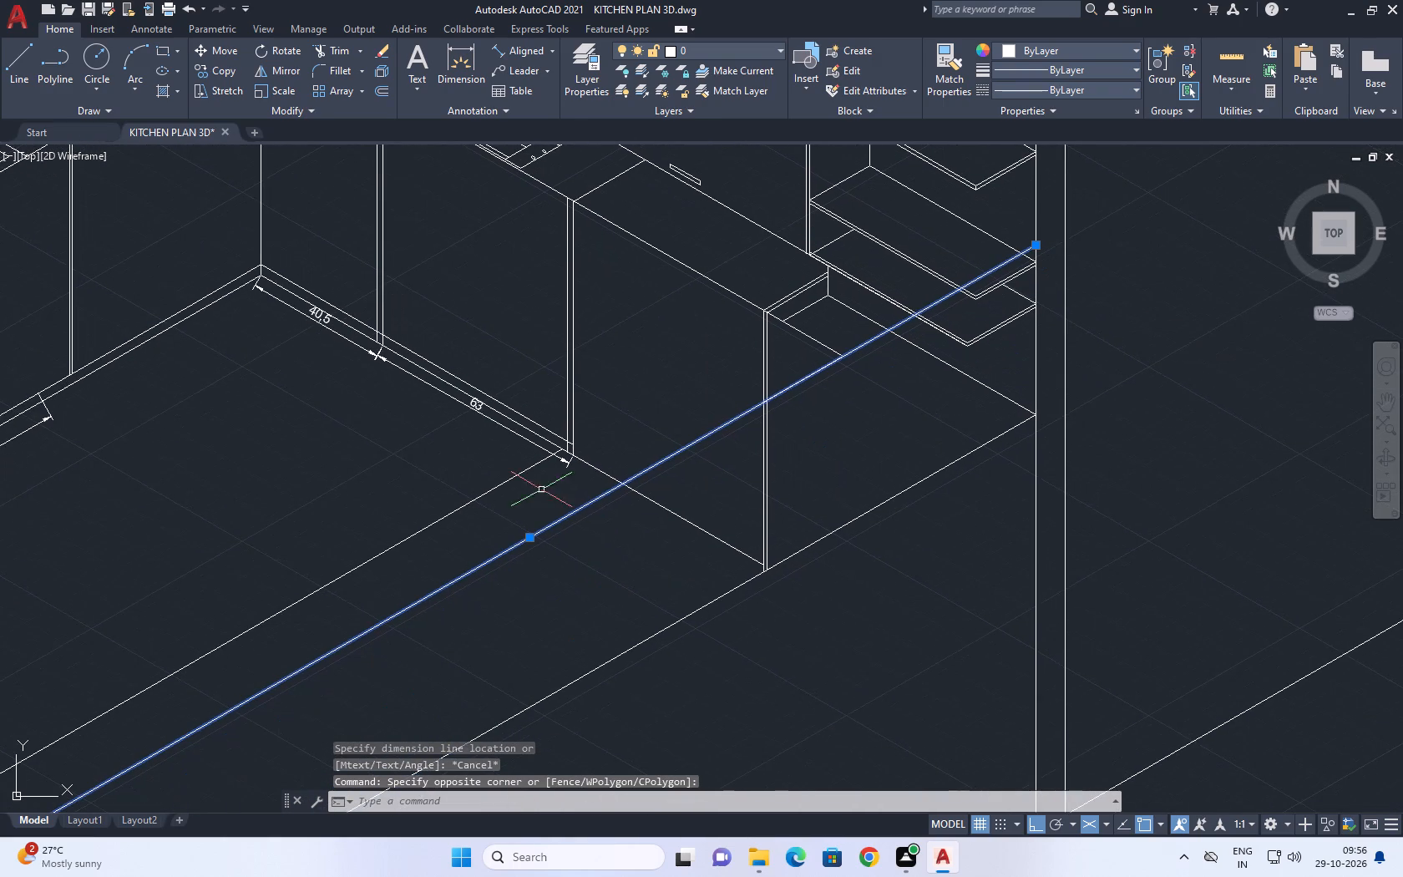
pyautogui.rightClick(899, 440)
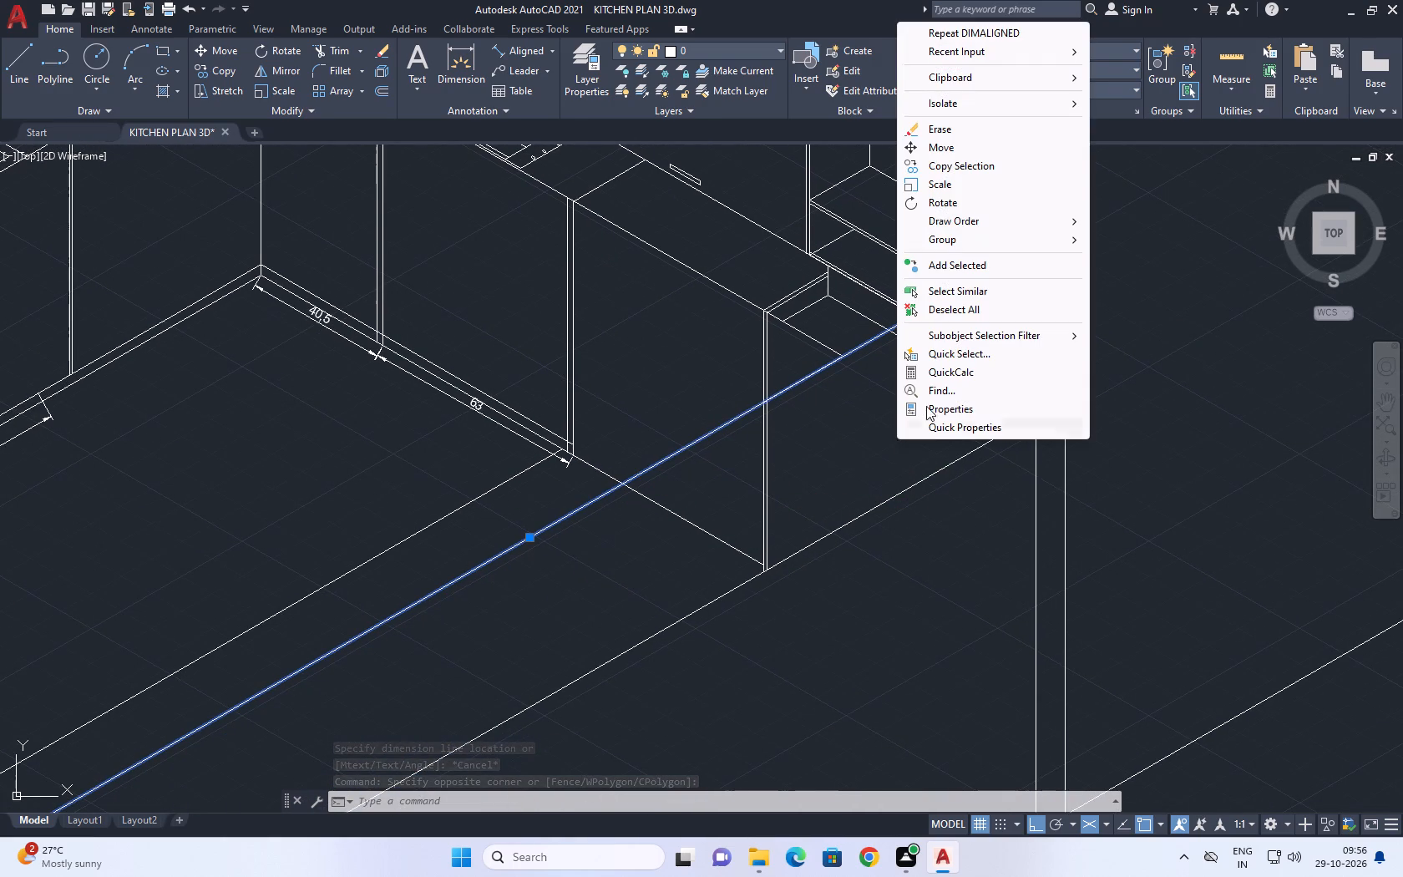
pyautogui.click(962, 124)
# Copy the floor line at the end panel's foot 23.50 along the 150° isometric direction, toward the kitchen's inner corner.
pyautogui.moveTo(945, 484); pyautogui.dragTo(927, 474)
pyautogui.click(899, 443)
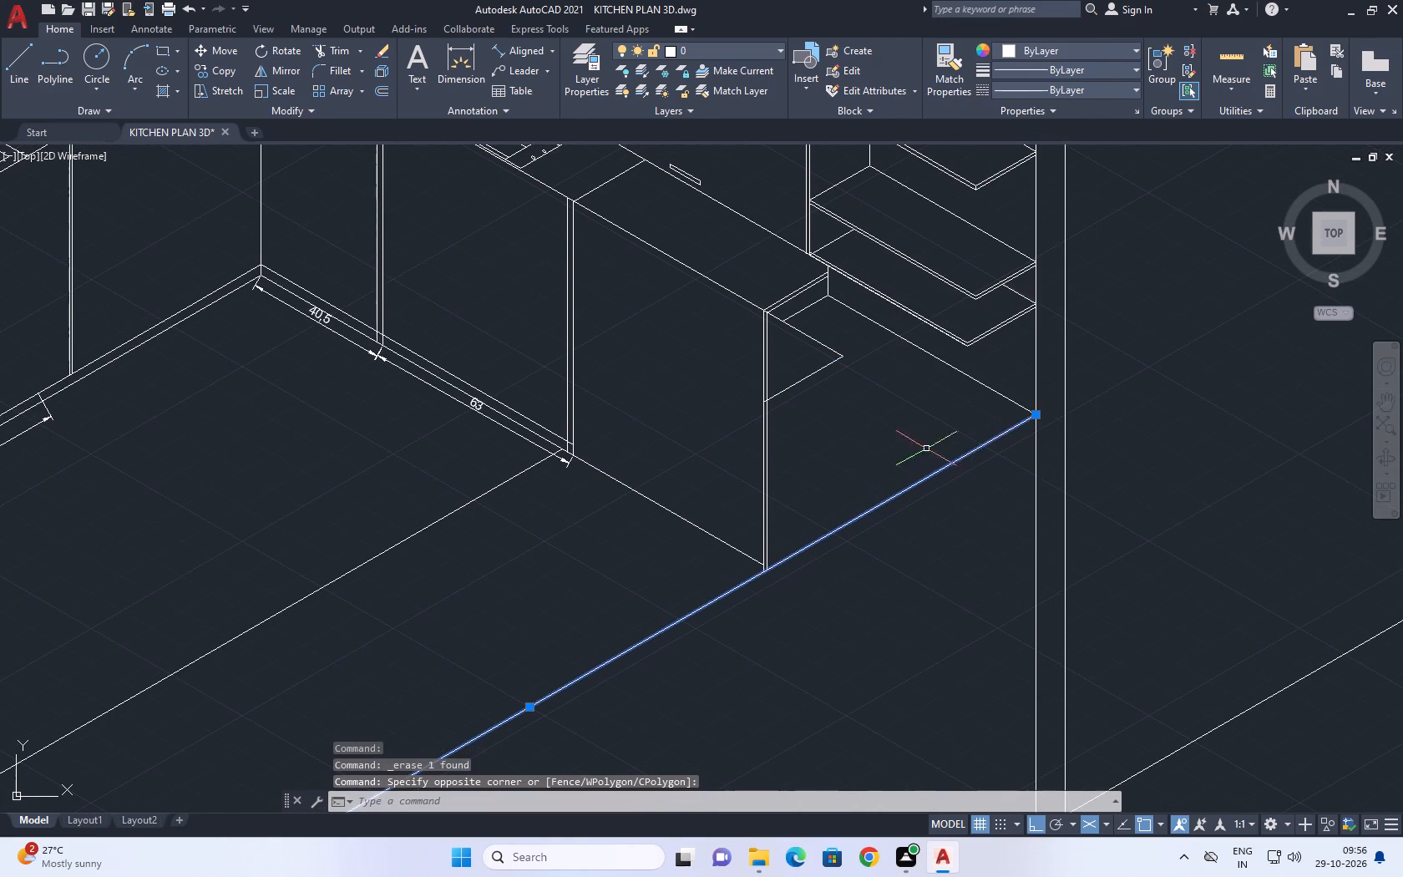
pyautogui.click(219, 70)
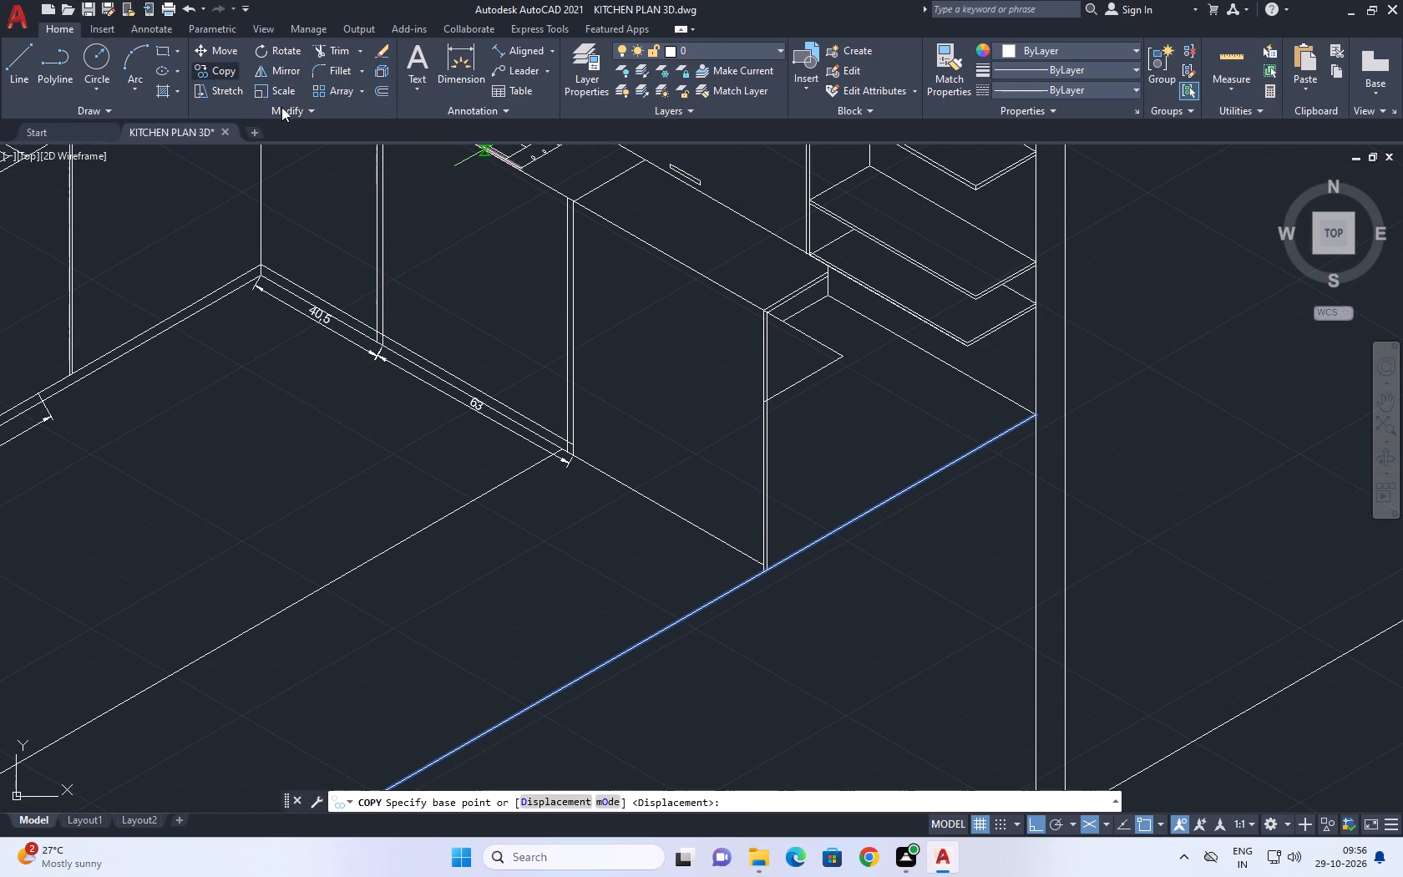
pyautogui.moveTo(554, 286); pyautogui.dragTo(679, 360, button='middle')
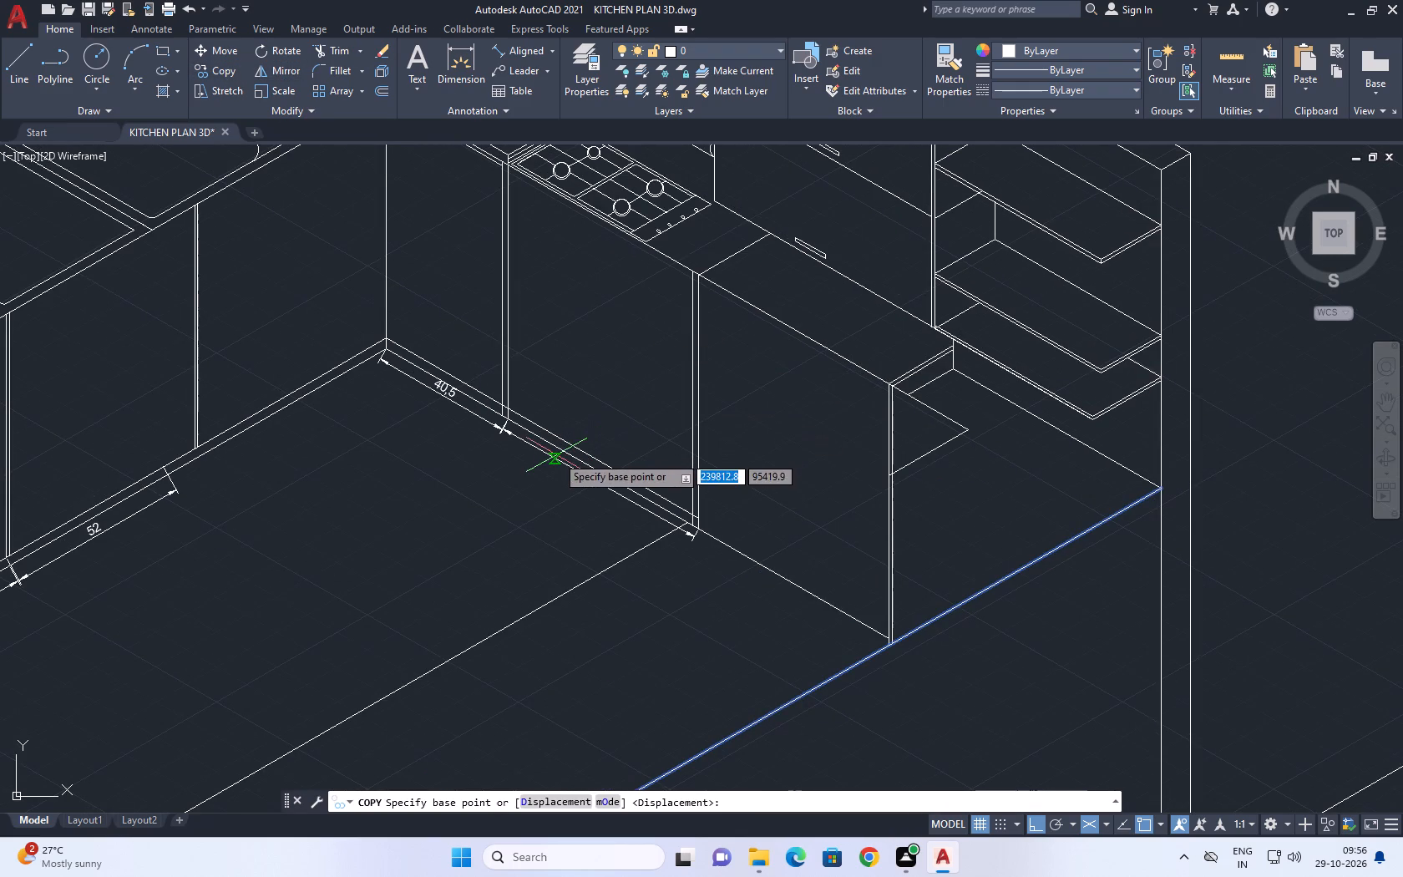
pyautogui.click(848, 683)
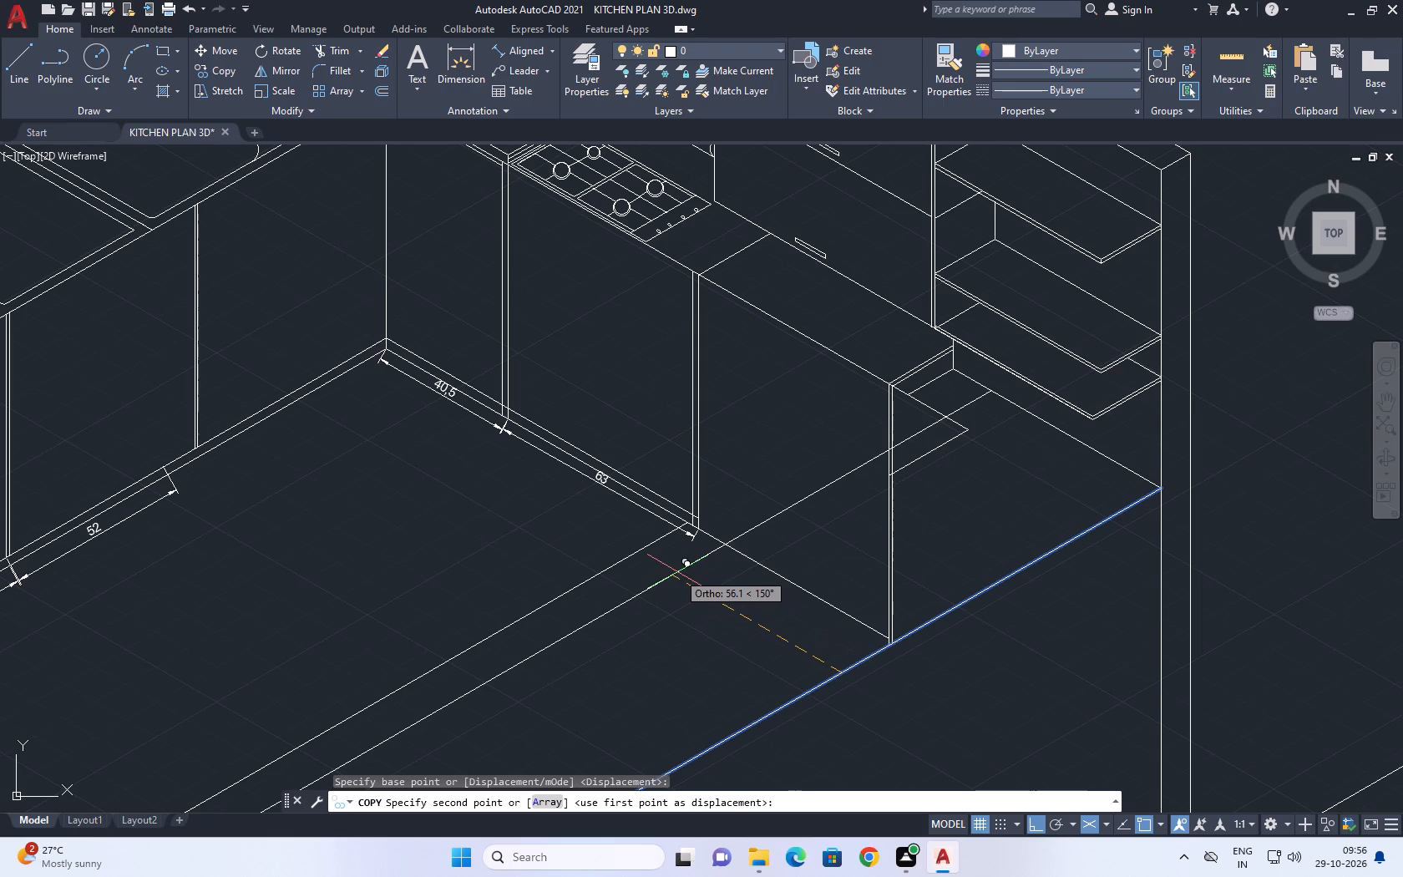
pyautogui.write('23.50')
pyautogui.press('Return')
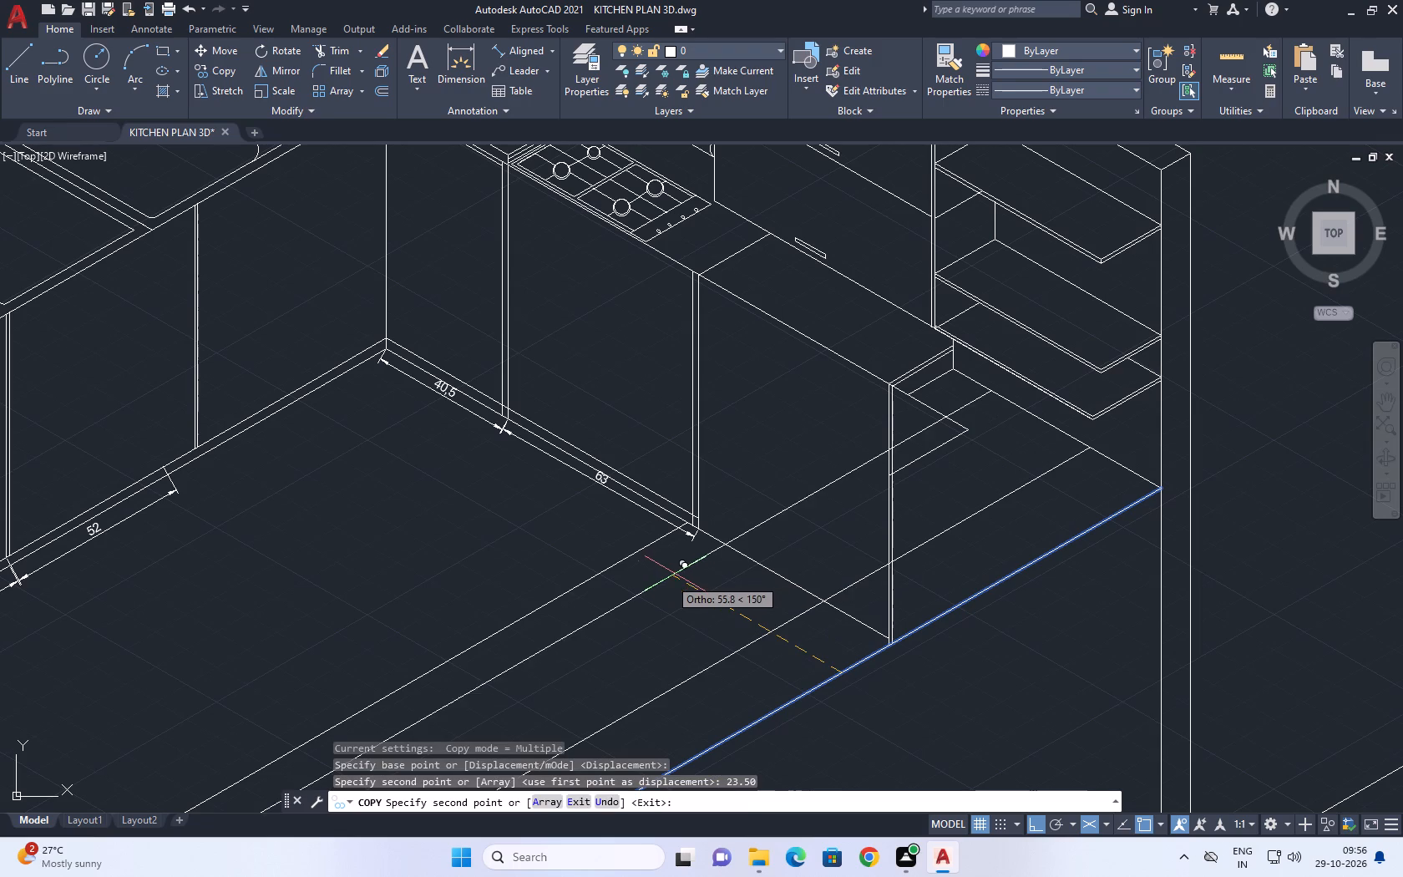
pyautogui.rightClick(566, 506)
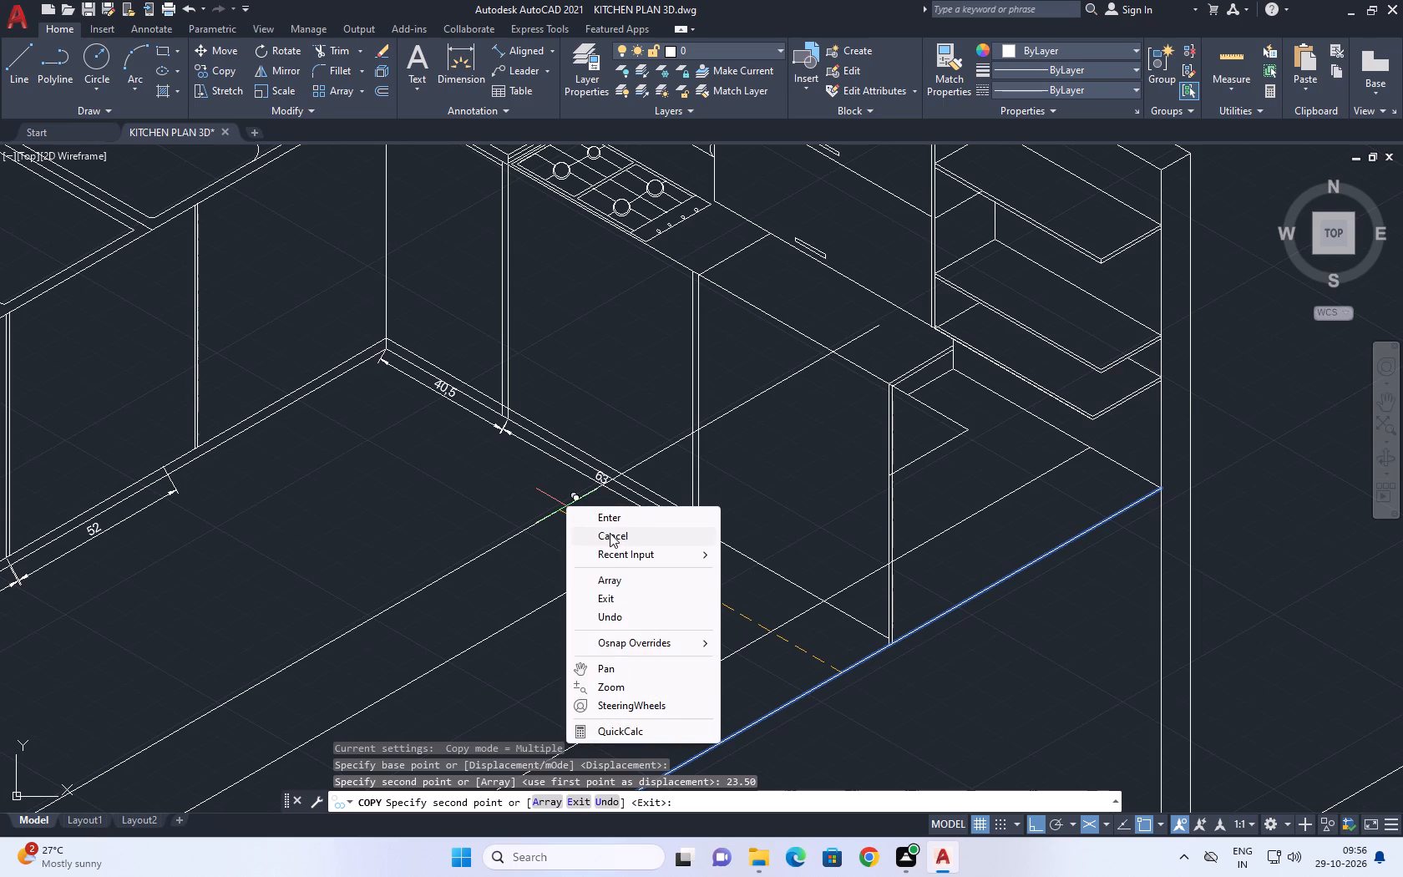
pyautogui.click(610, 533)
# Copy the offset floor line straight up the end panel to where the short line meets the panel's edge.
pyautogui.click(863, 583)
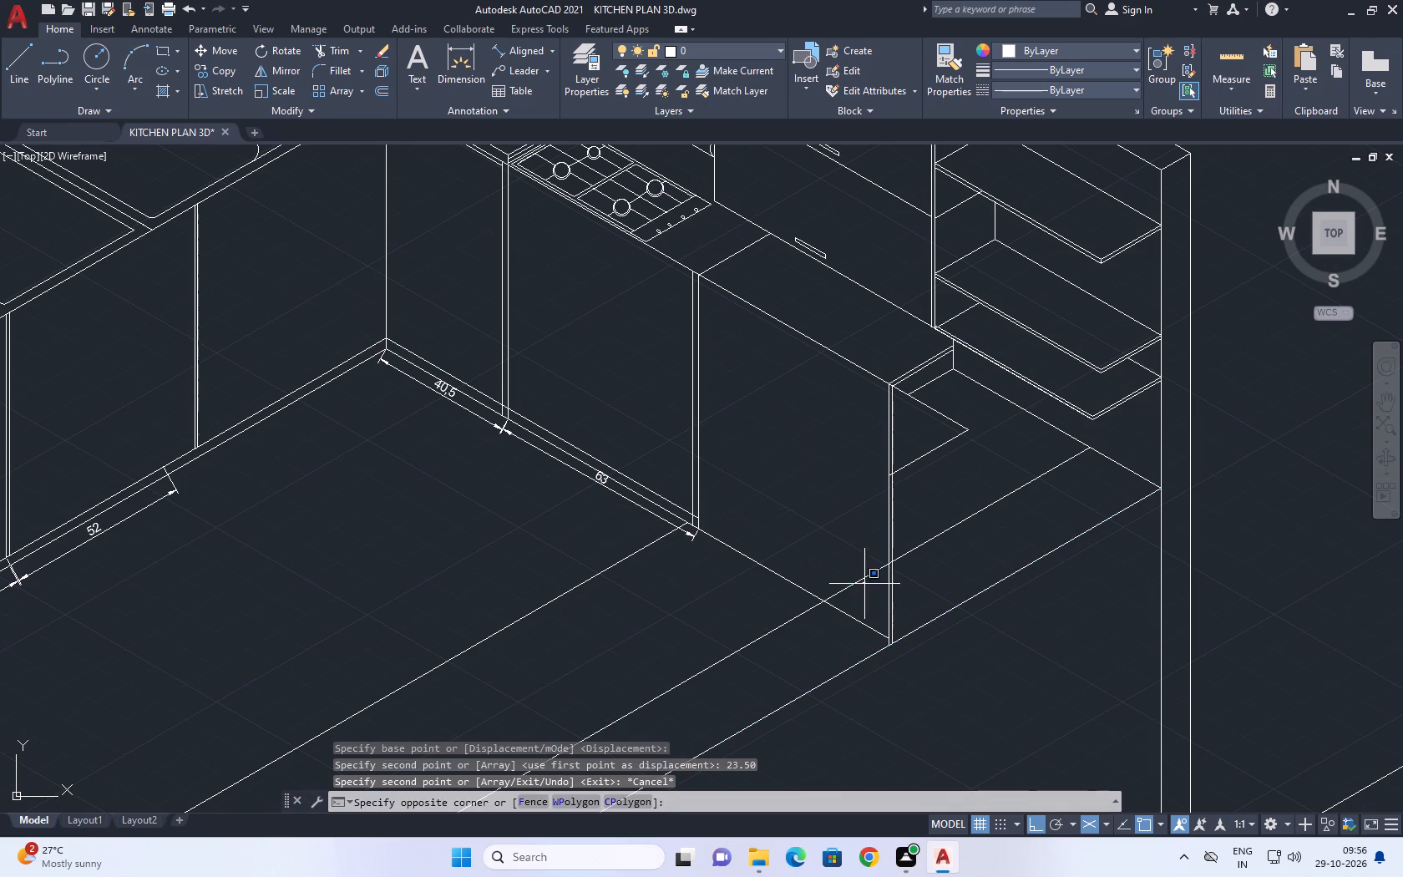
pyautogui.click(863, 565)
pyautogui.moveTo(904, 519); pyautogui.dragTo(793, 466, button='middle')
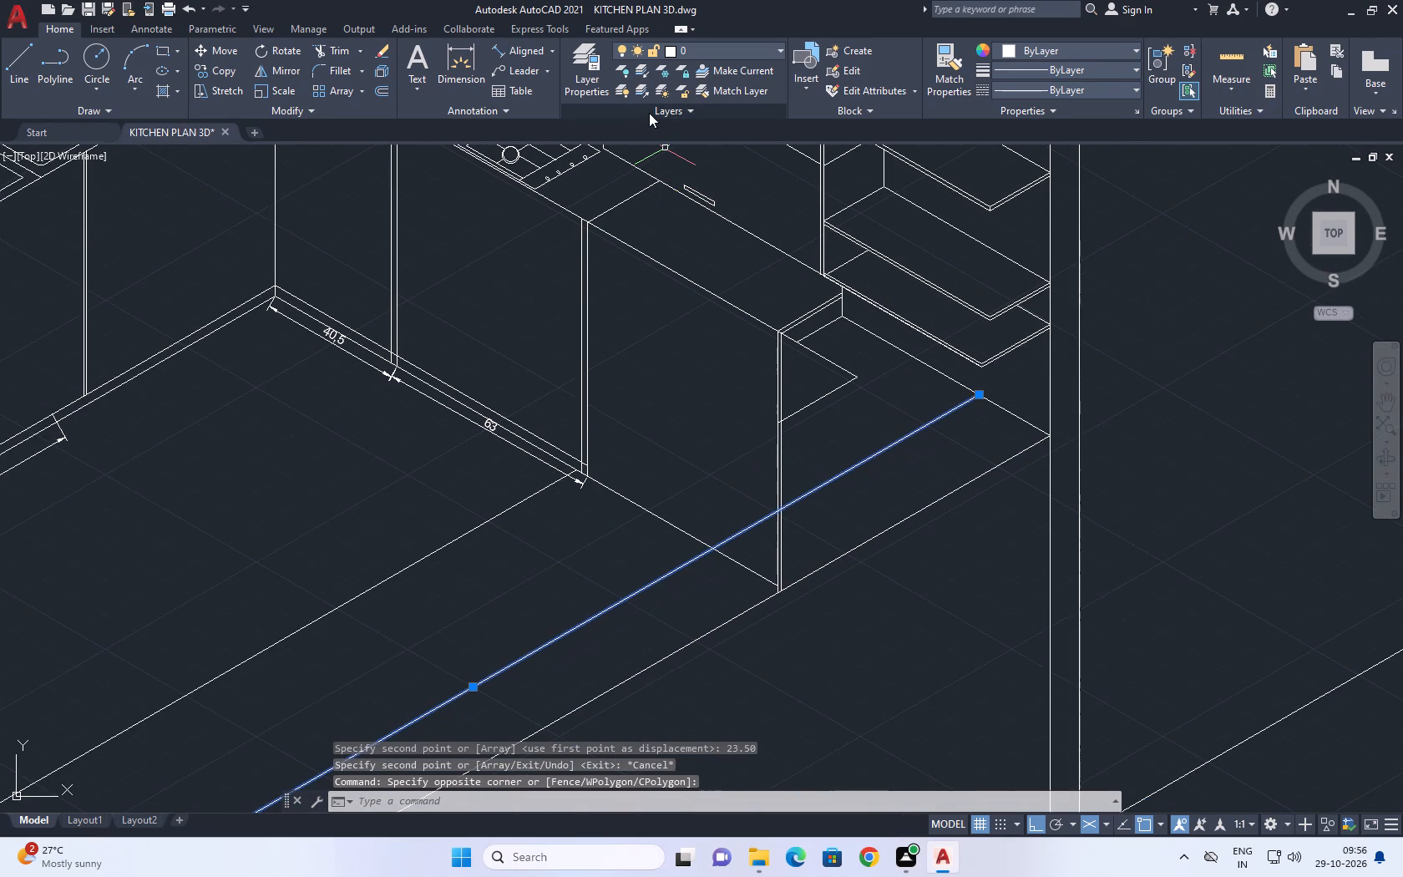
pyautogui.moveTo(220, 68); pyautogui.dragTo(220, 76)
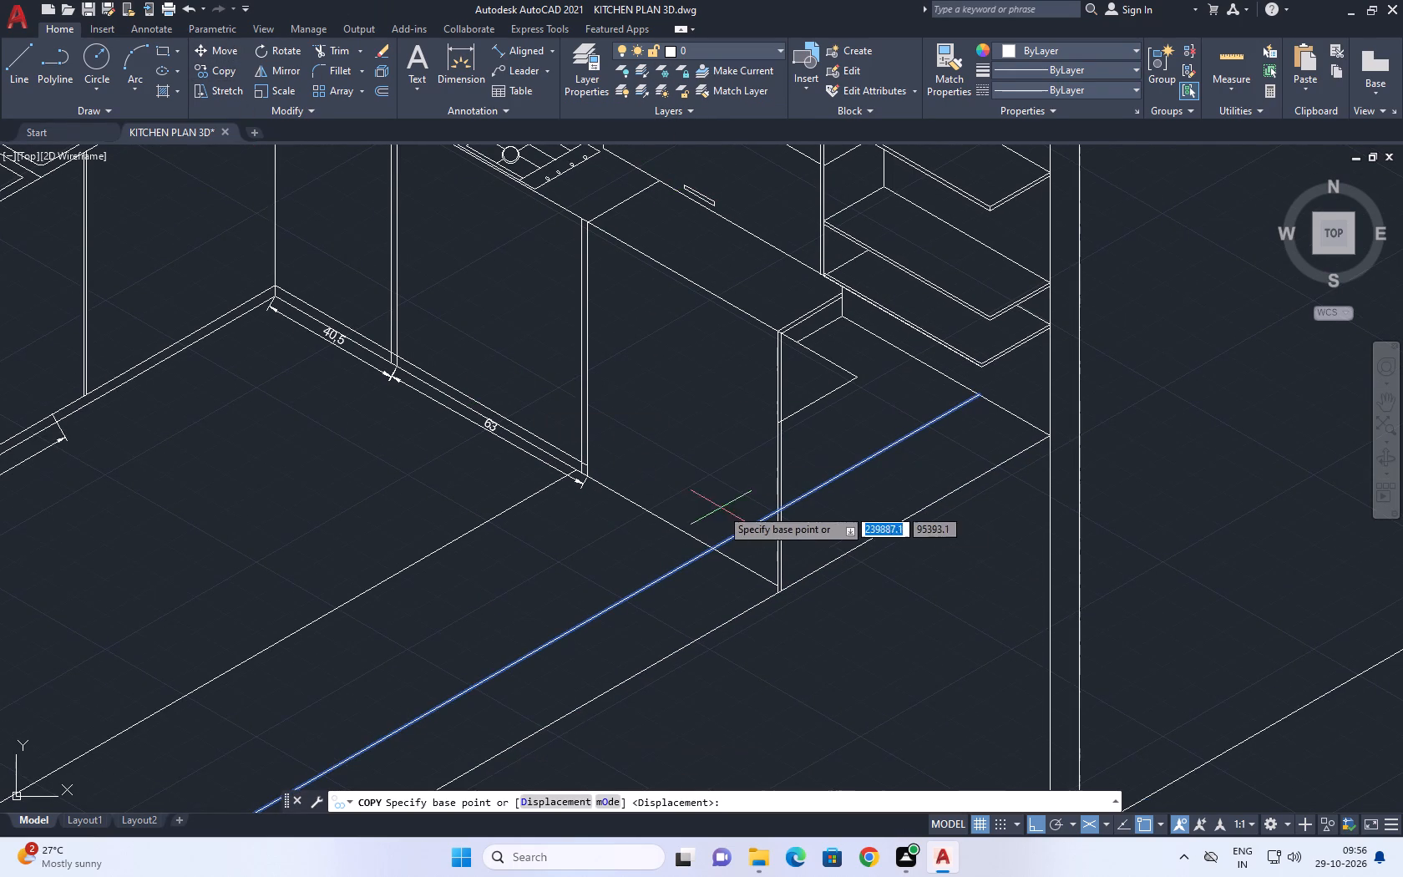
pyautogui.click(781, 511)
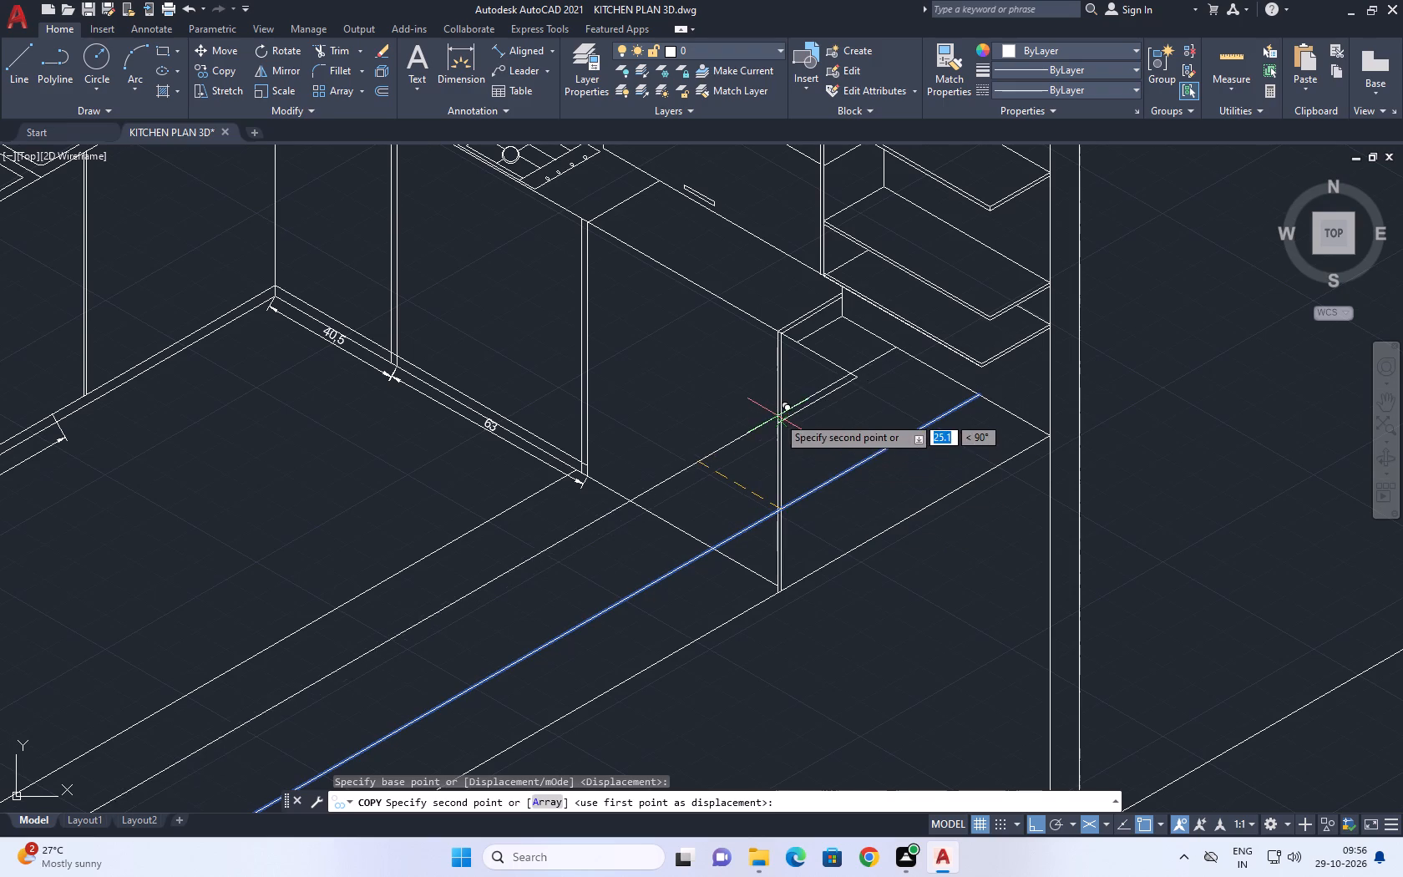
pyautogui.click(777, 423)
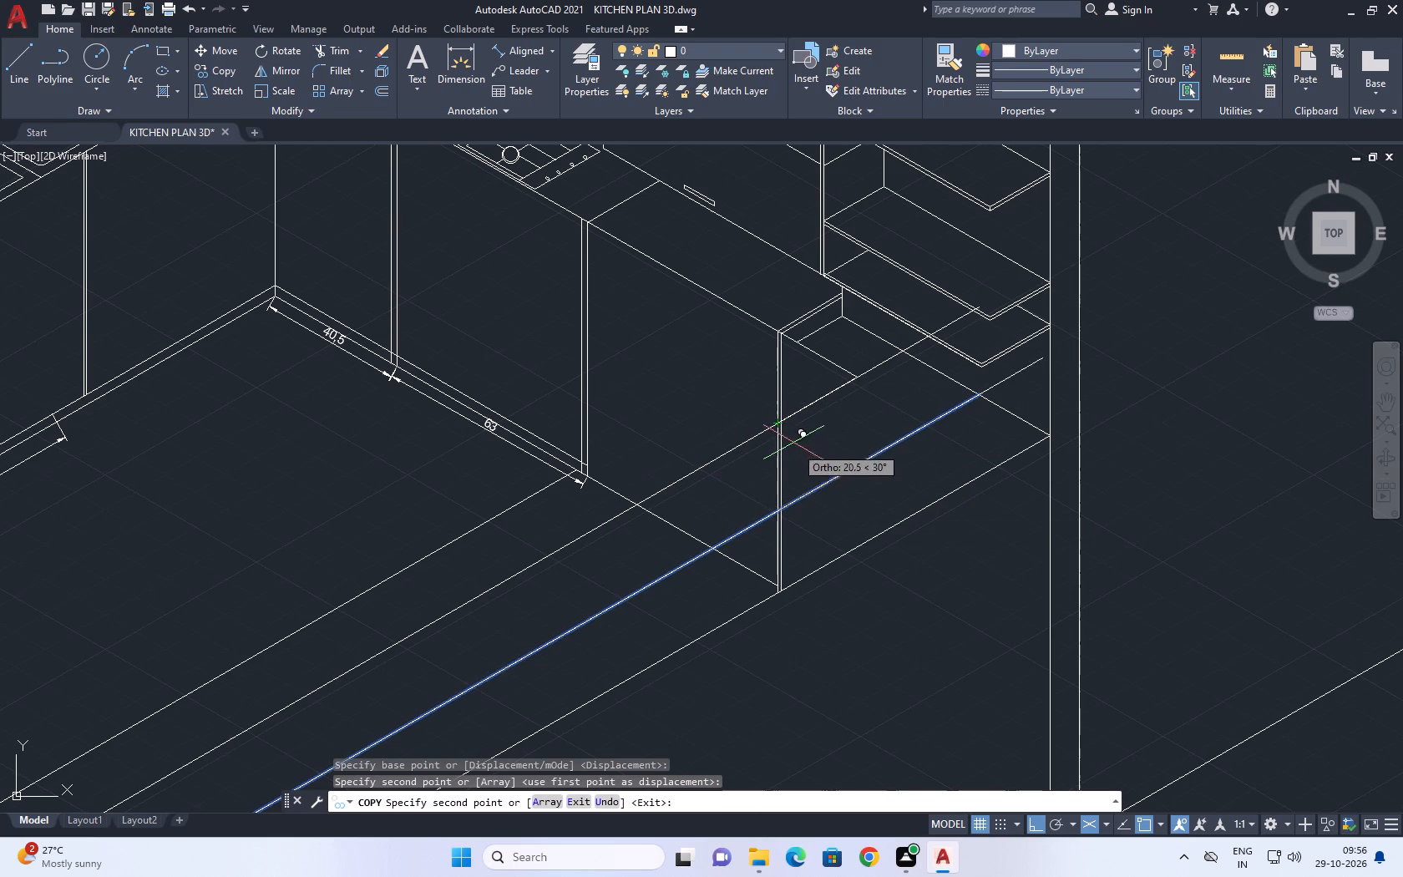
pyautogui.rightClick(960, 447)
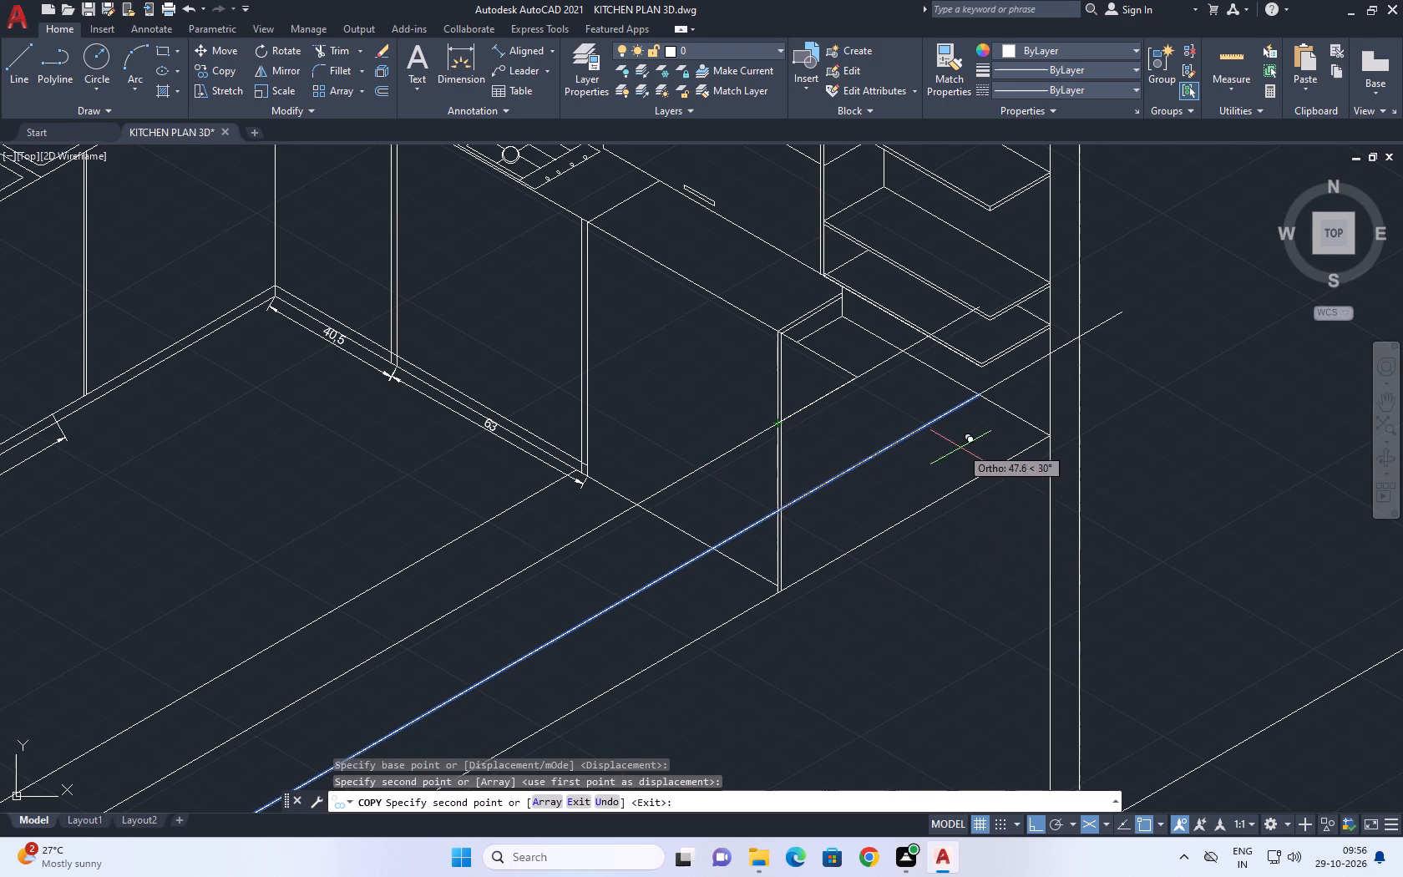
pyautogui.click(1005, 472)
# Copy the raised line together with the short line on it 23.50 along the 330° direction, toward the outer floor edge.
pyautogui.click(817, 397)
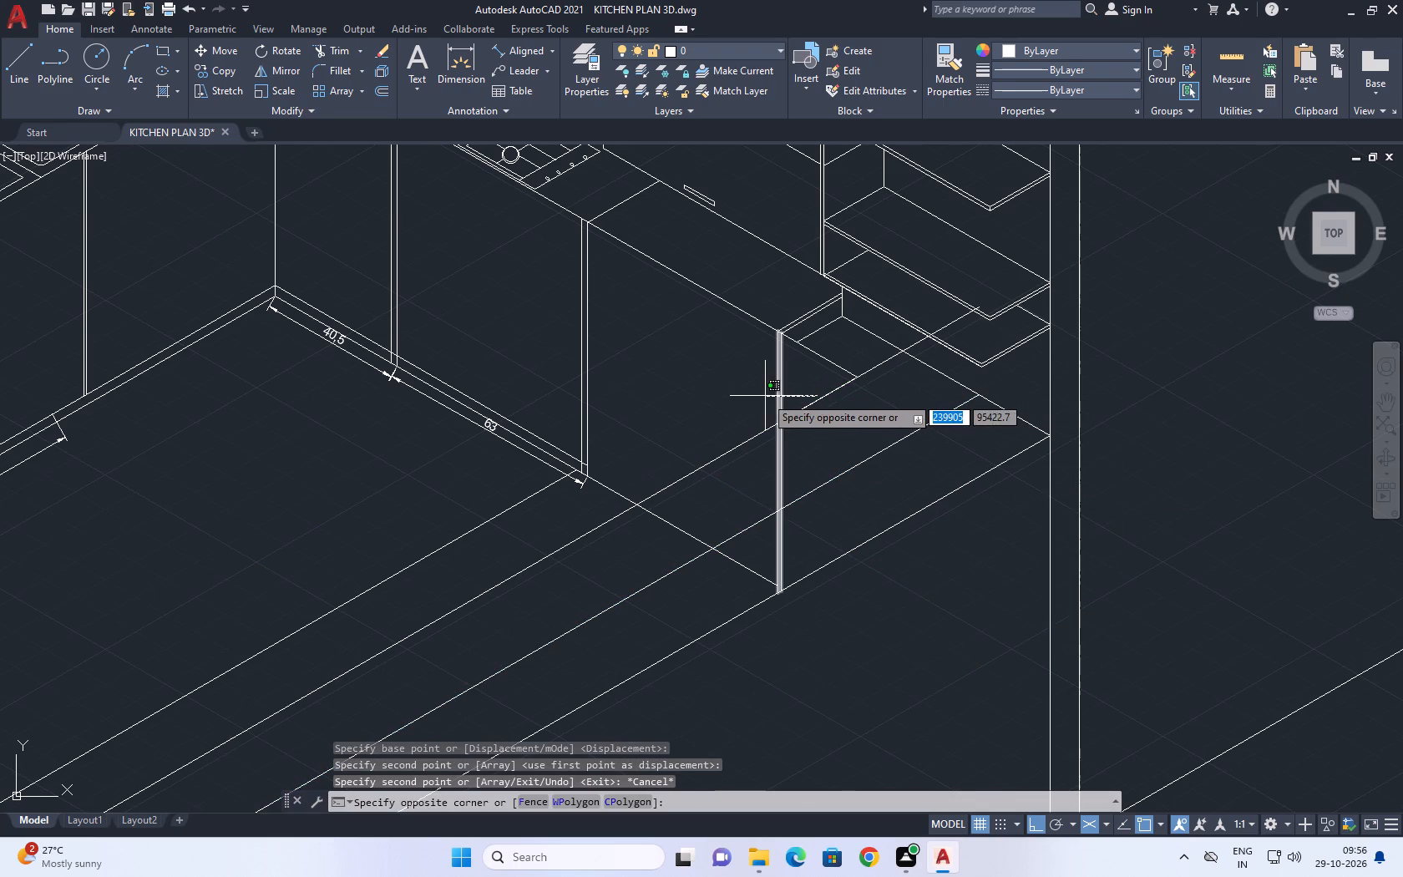
pyautogui.click(807, 418)
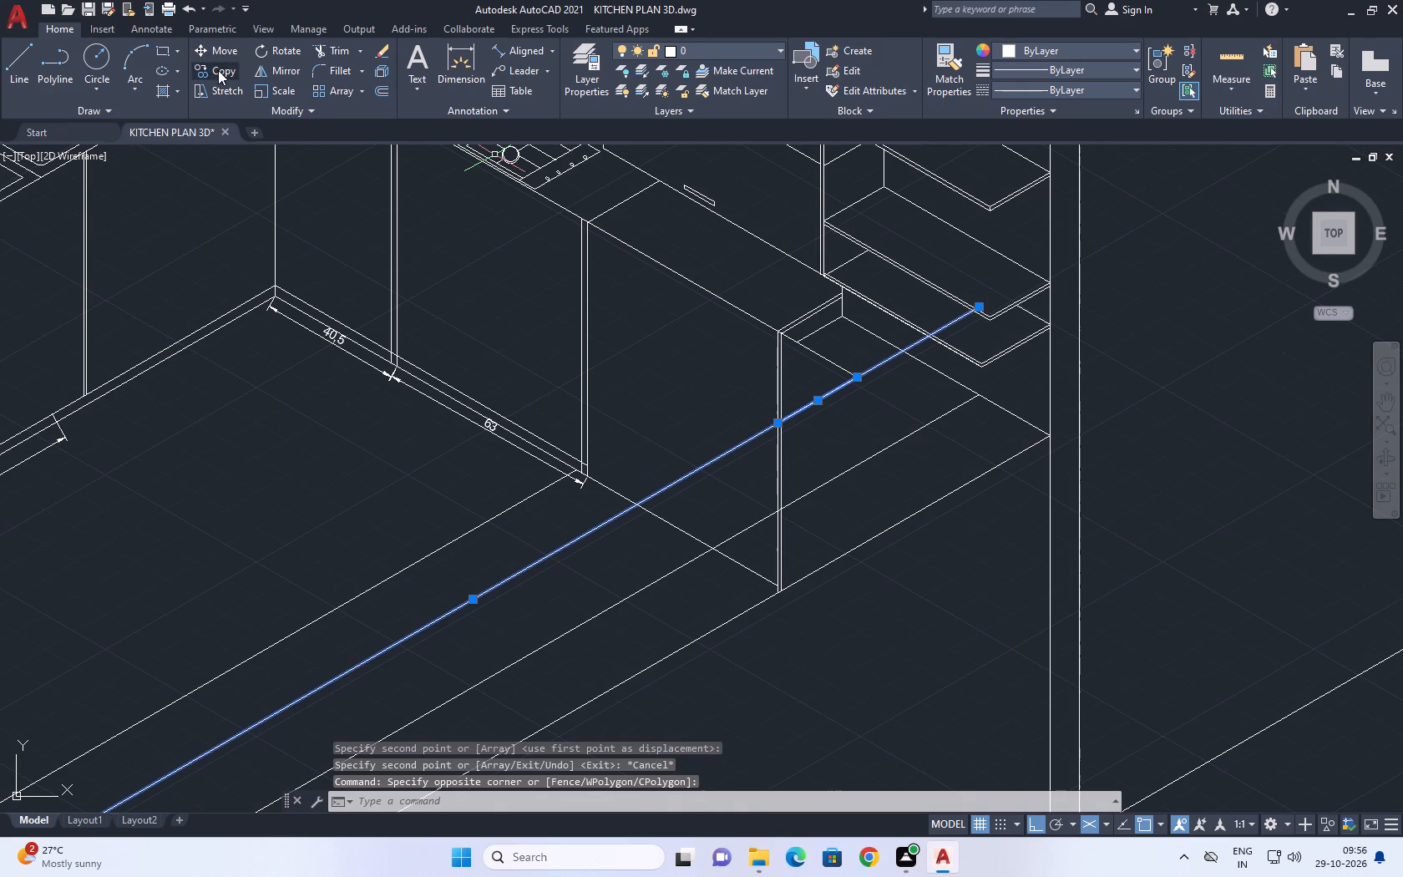
pyautogui.click(218, 70)
pyautogui.click(753, 410)
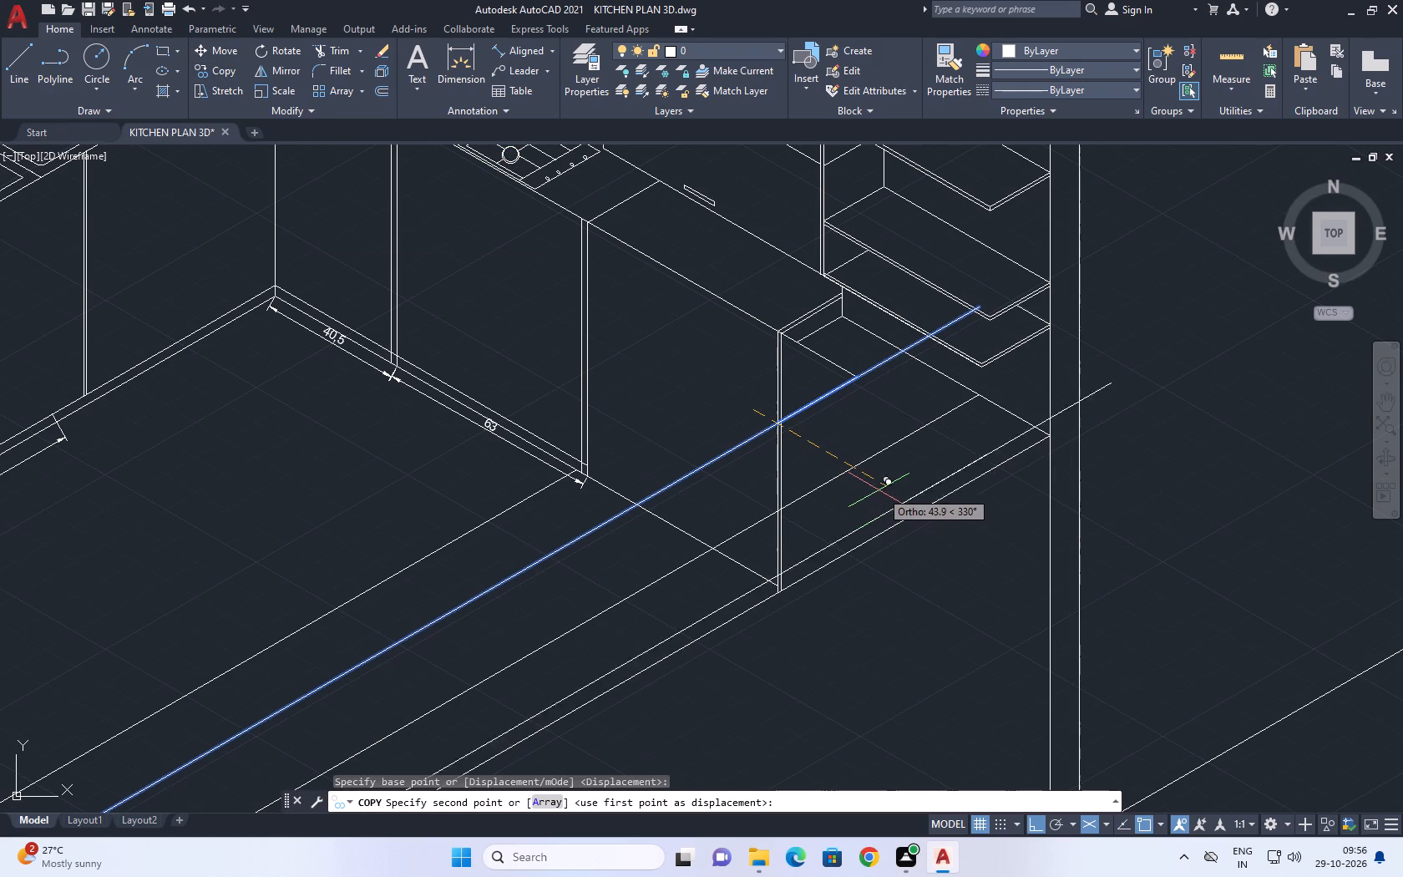
pyautogui.write('23')
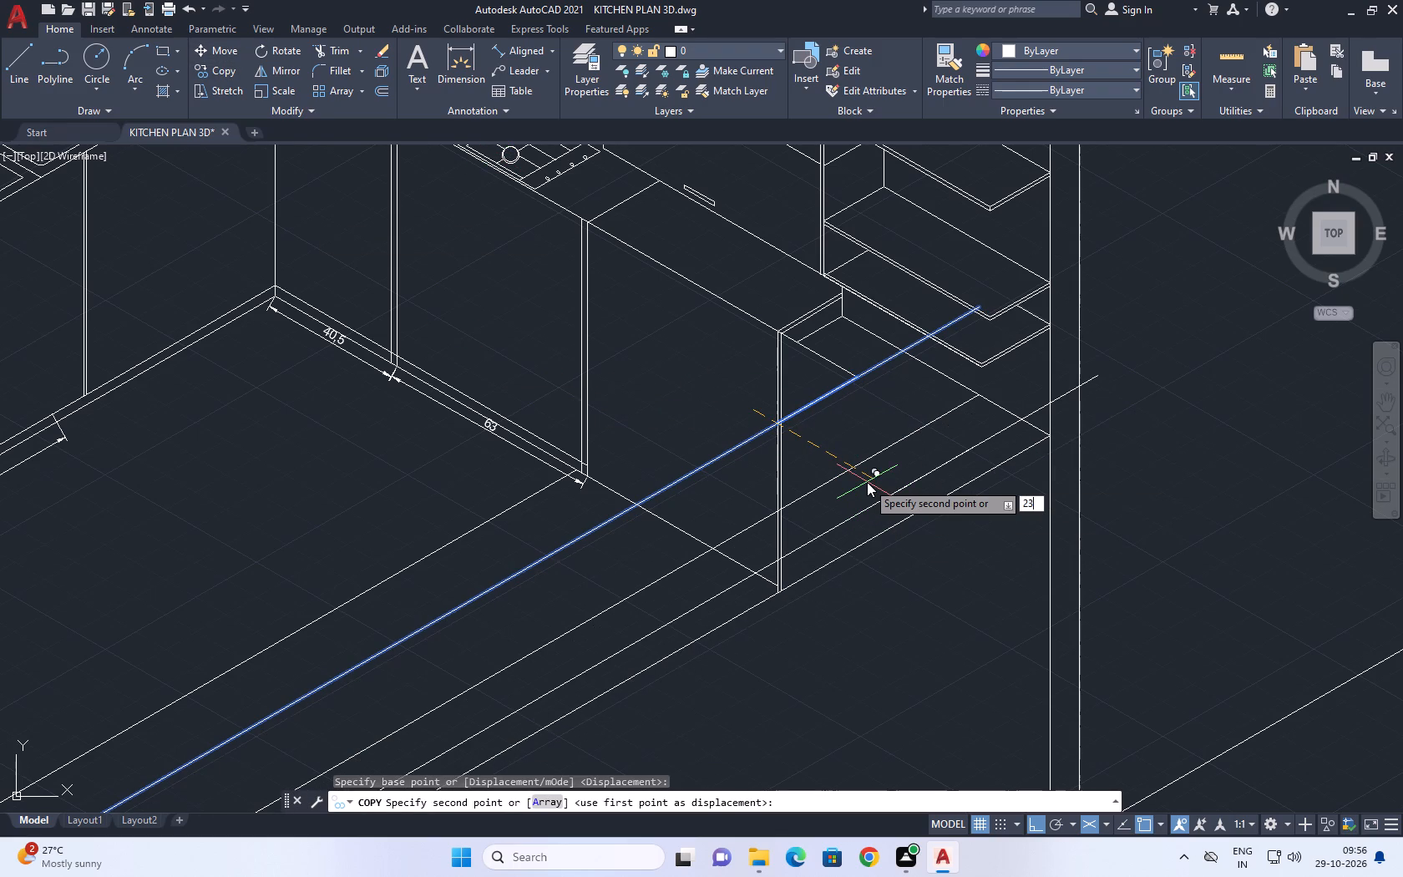
pyautogui.write('.5')
pyautogui.press('1')
pyautogui.press('BackSpace')
pyautogui.press('0')
pyautogui.press('Return')
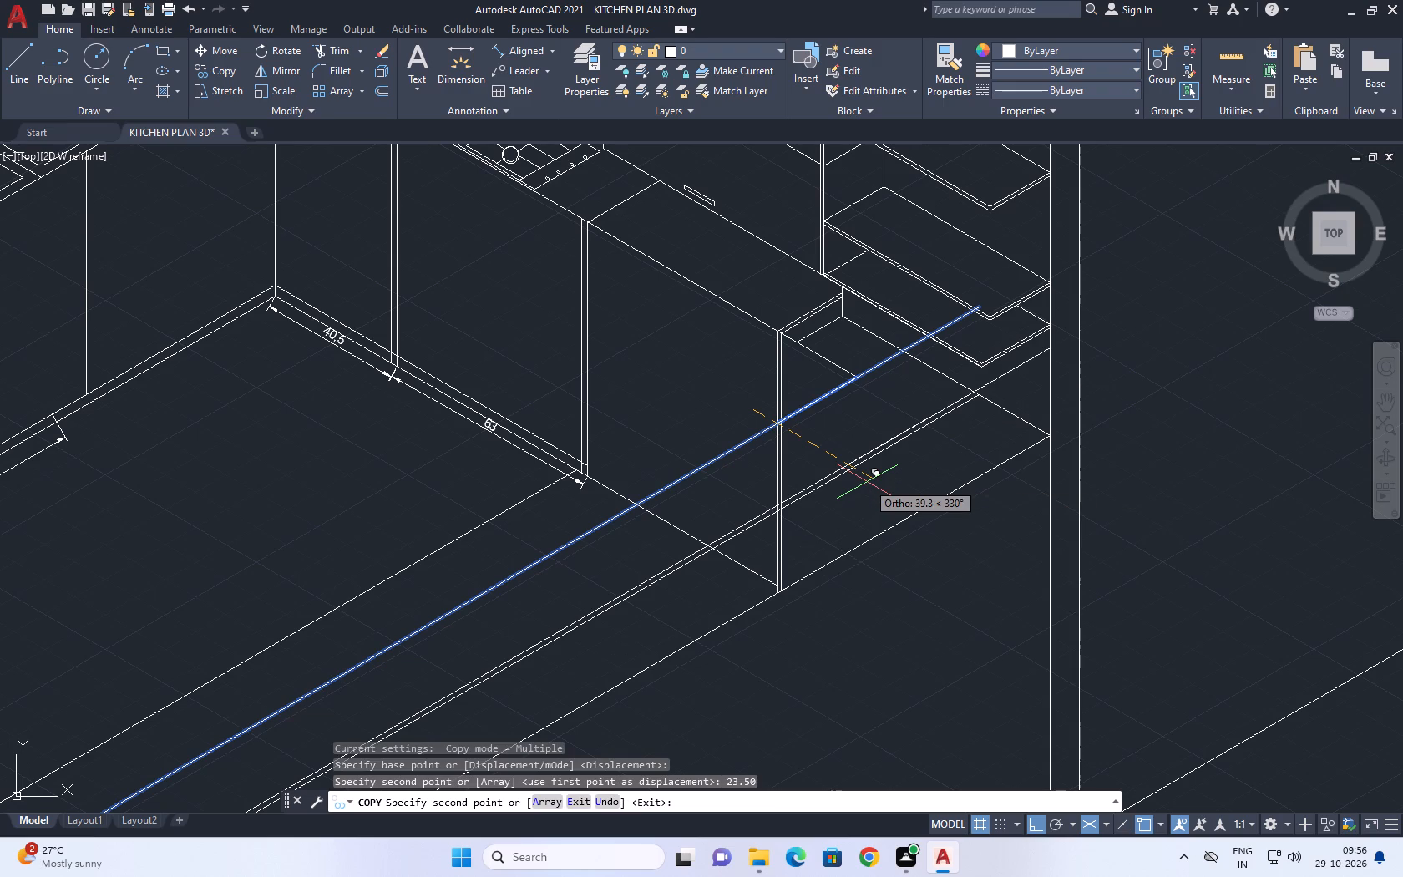
pyautogui.rightClick(961, 447)
pyautogui.click(1029, 482)
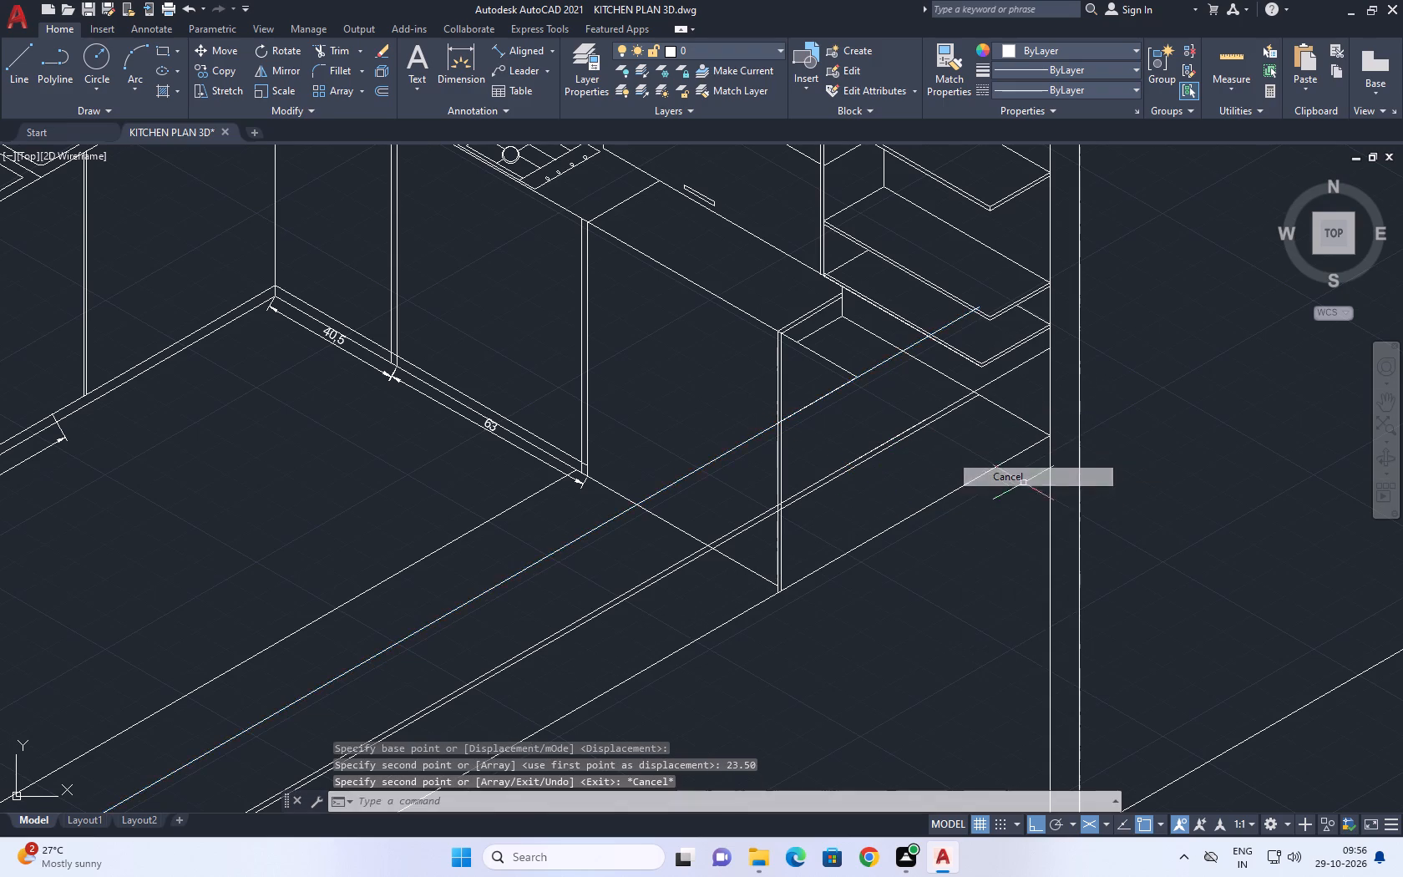
# Trim the raised line's overrun across the open shelves back to the lowest shelf's front edge.
pyautogui.moveTo(939, 332); pyautogui.dragTo(798, 327, button='middle')
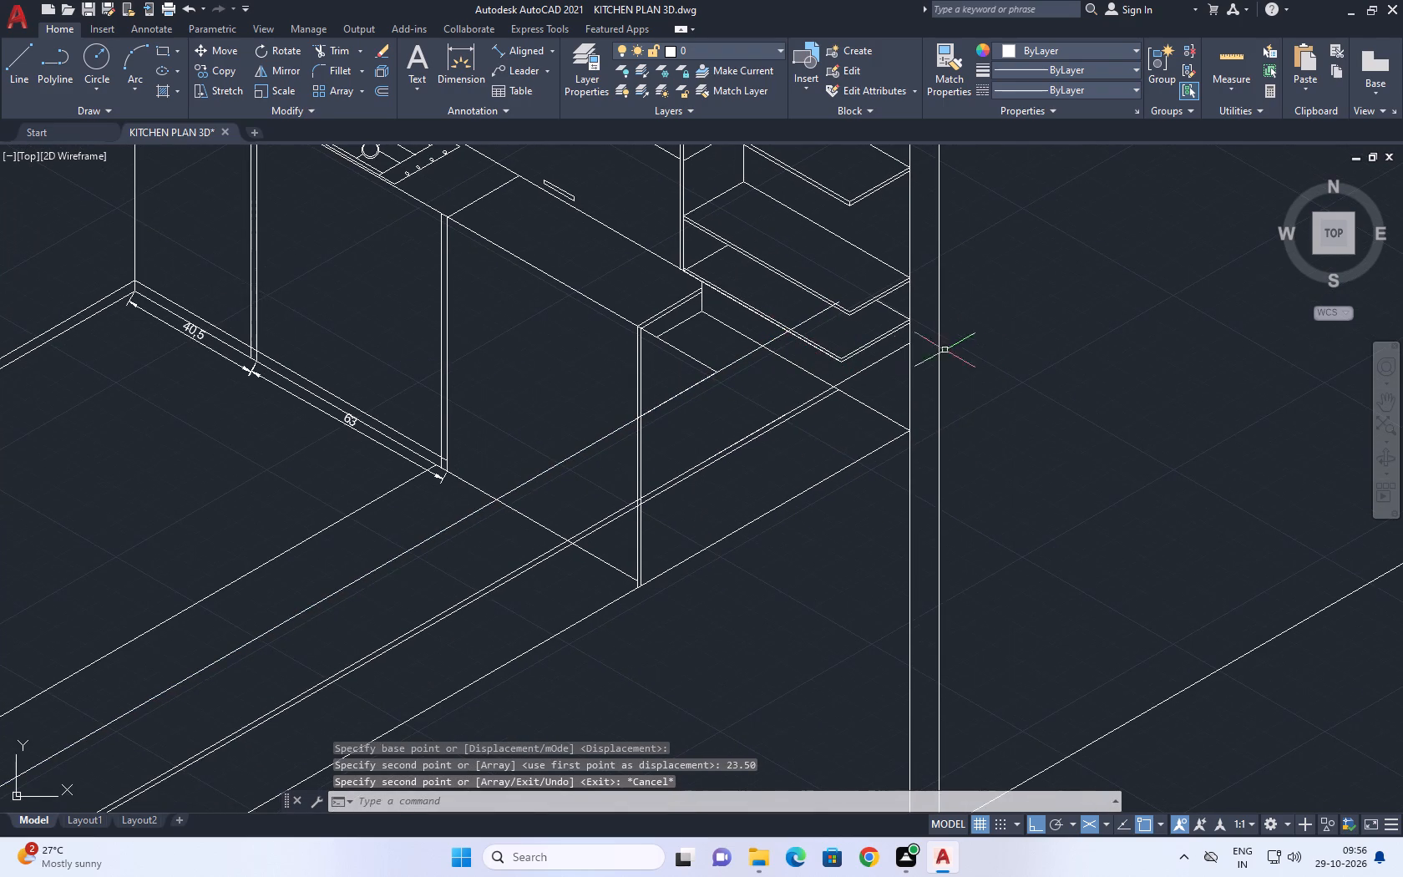
pyautogui.click(323, 46)
pyautogui.scroll(1, 834, 320)
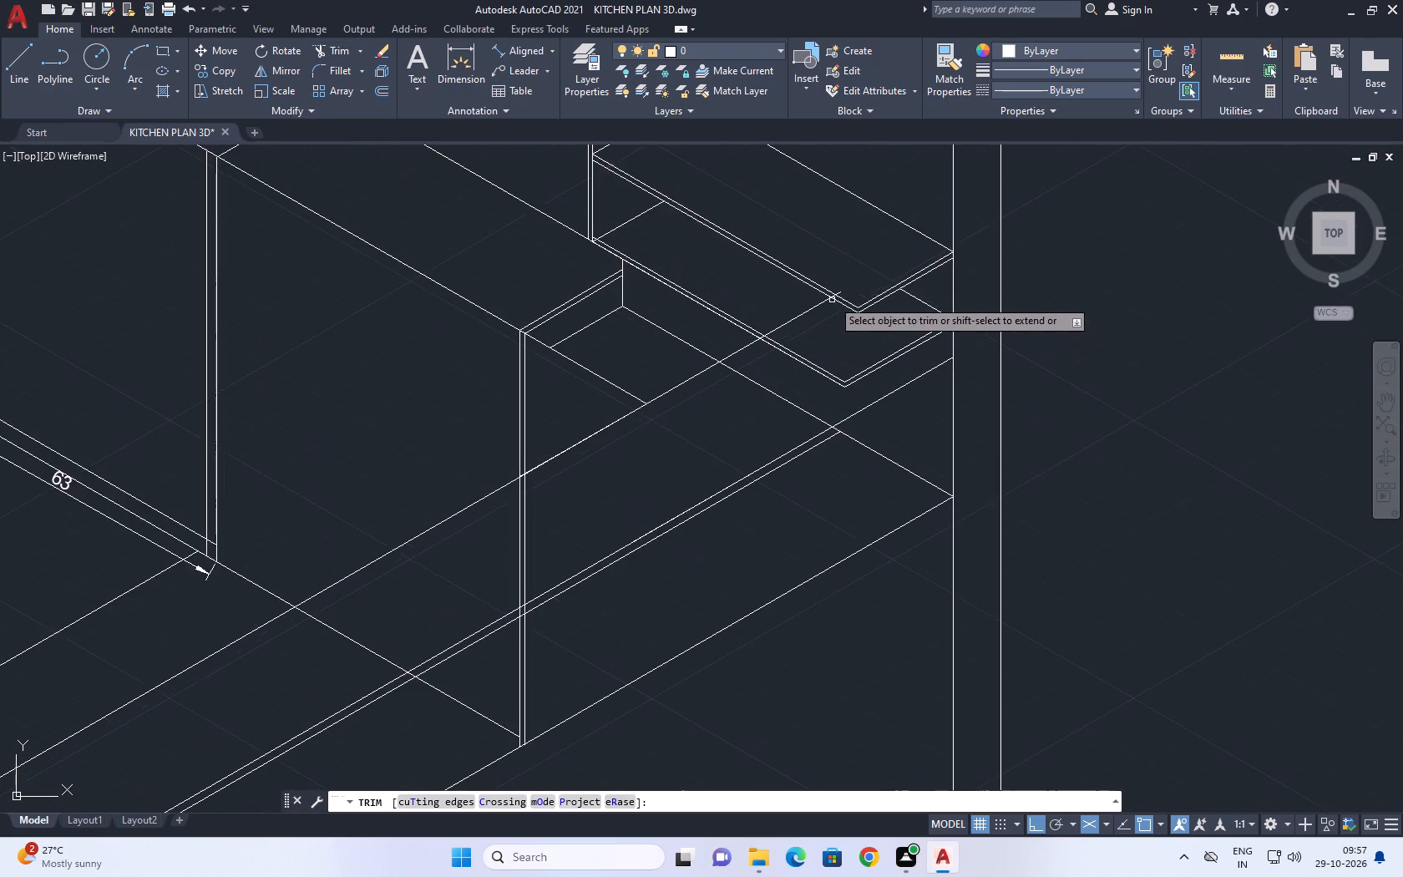
pyautogui.scroll(6, 832, 287)
pyautogui.click(894, 260)
pyautogui.moveTo(802, 252); pyautogui.dragTo(802, 247)
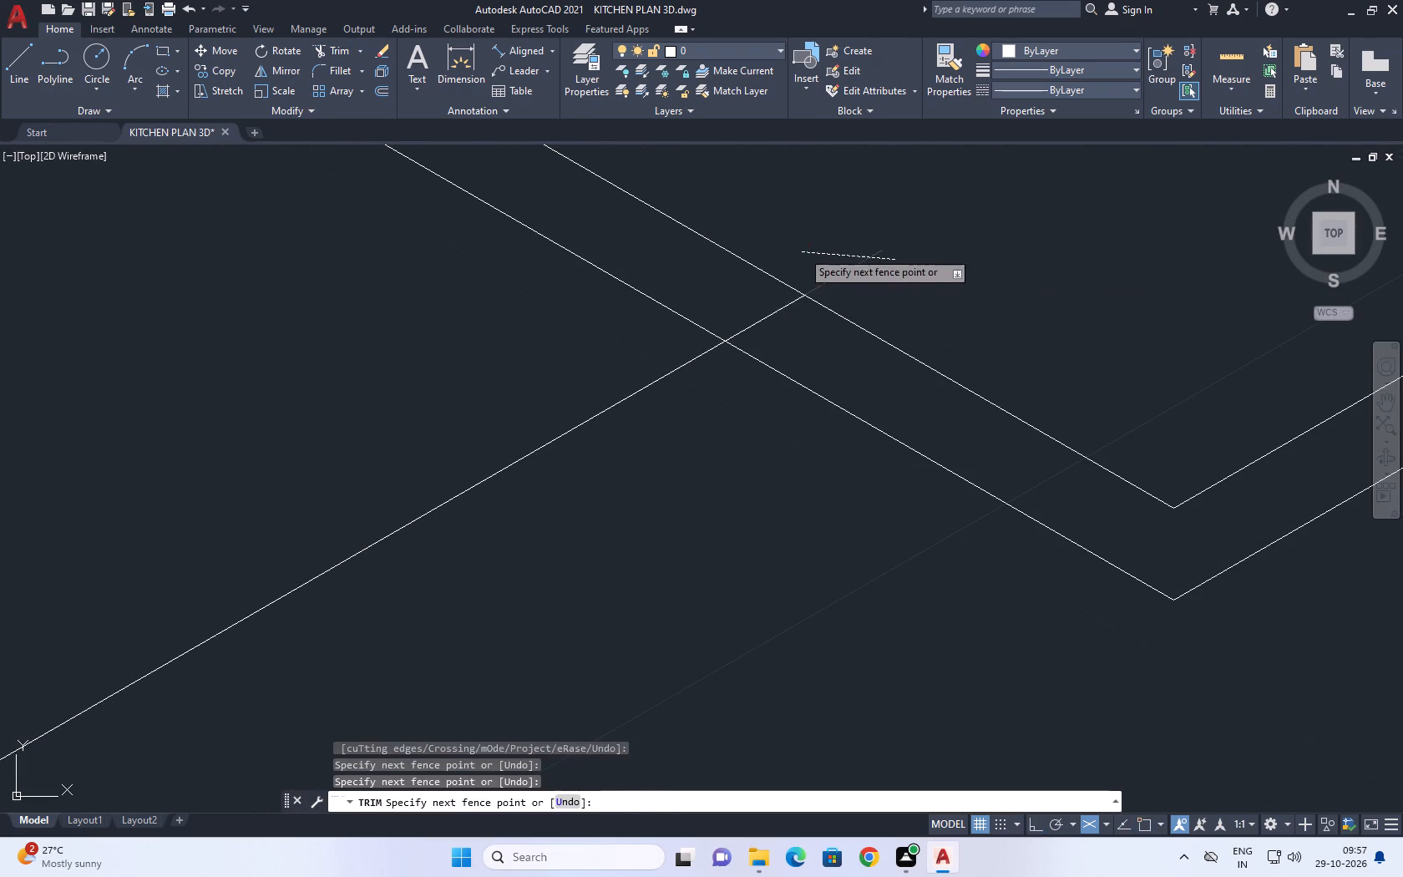
pyautogui.moveTo(802, 247); pyautogui.dragTo(802, 245)
pyautogui.click(797, 335)
pyautogui.click(738, 296)
pyautogui.scroll(-5, 757, 381)
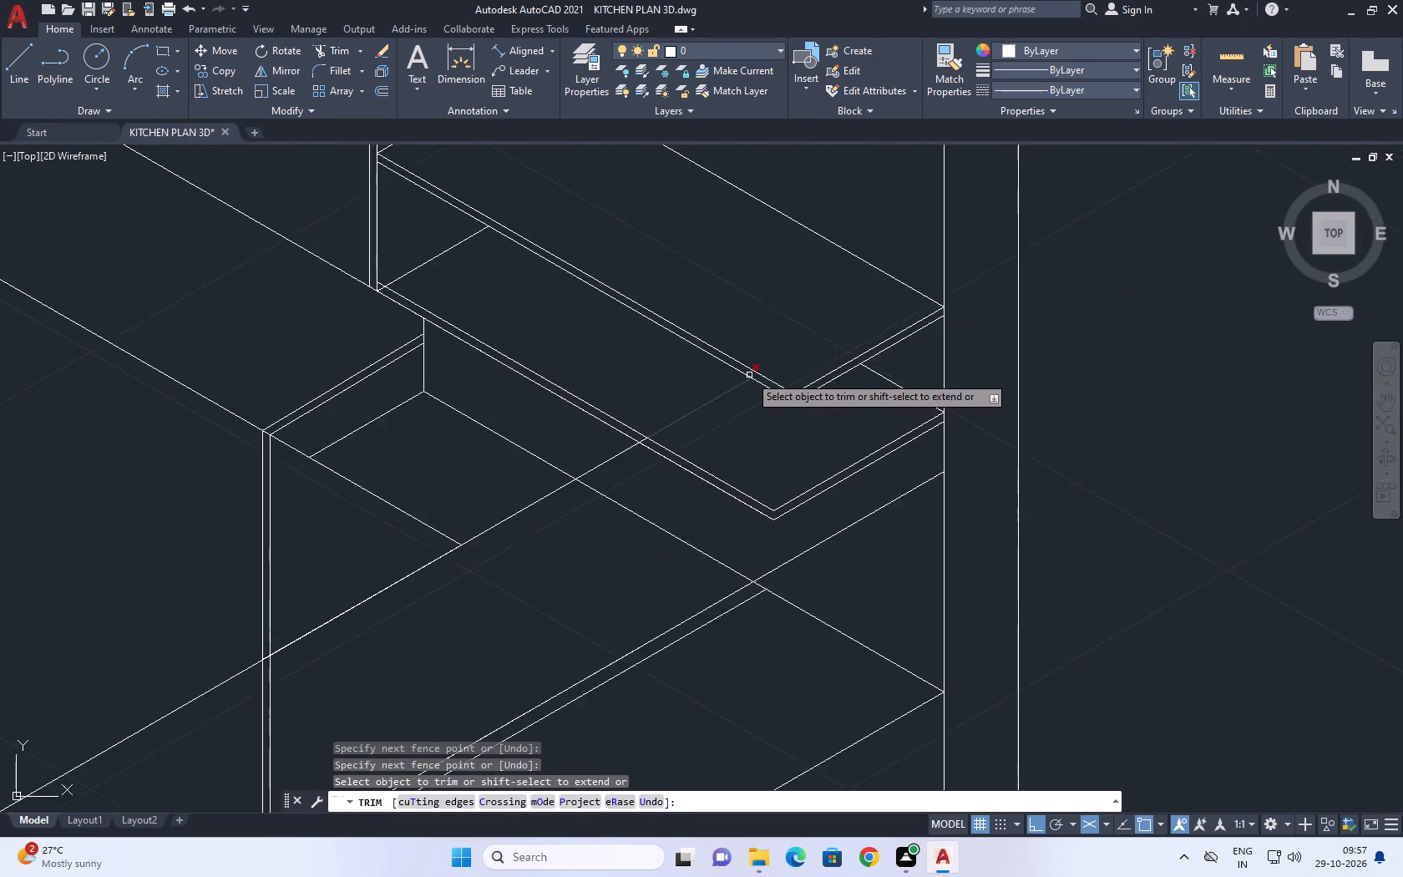
pyautogui.scroll(-2, 749, 375)
pyautogui.scroll(2, 736, 384)
pyautogui.click(730, 385)
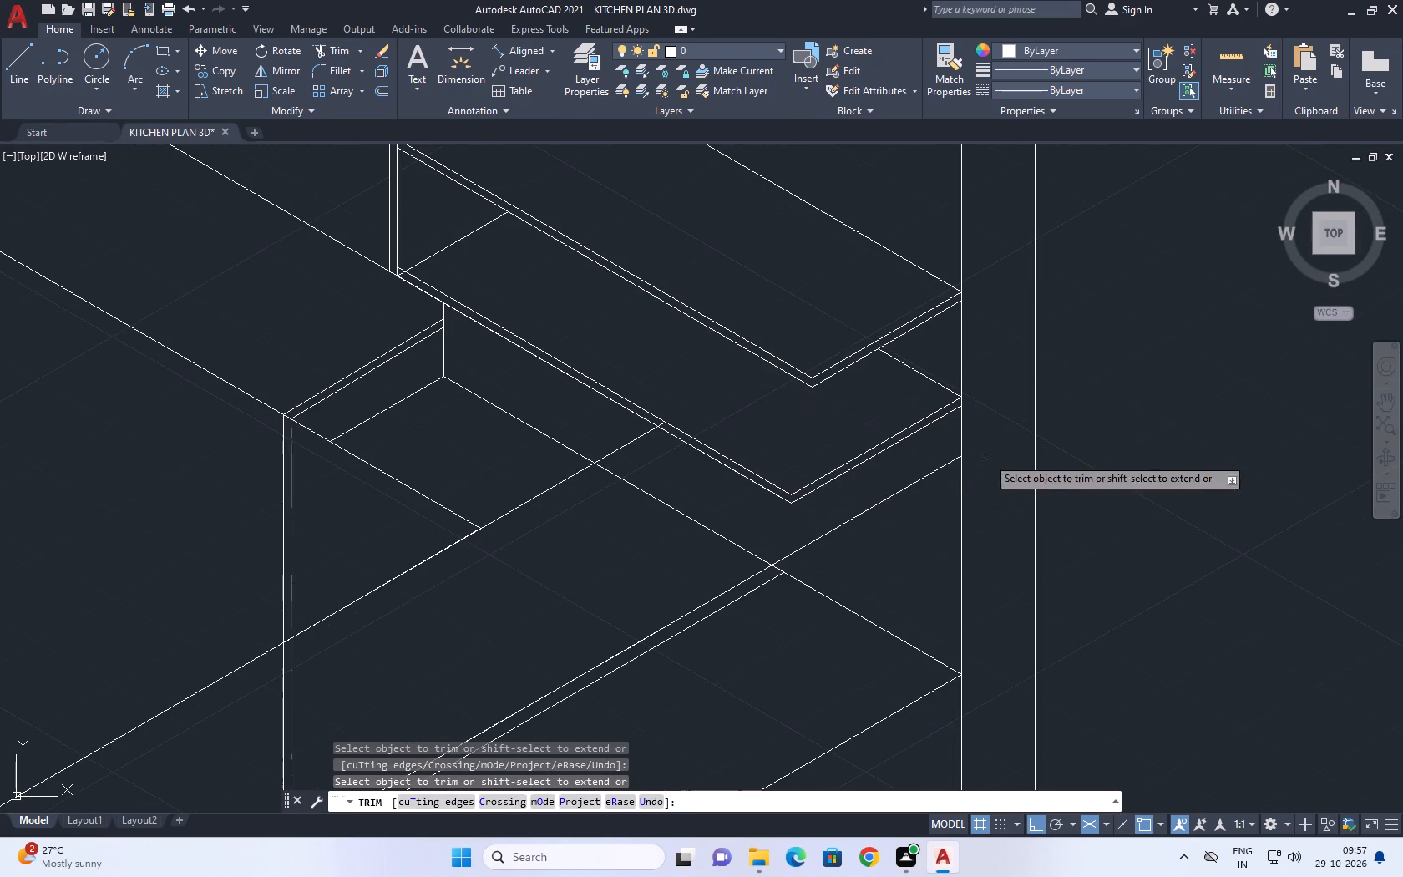
pyautogui.moveTo(963, 412); pyautogui.dragTo(875, 291, button='middle')
pyautogui.scroll(-4, 853, 425)
pyautogui.moveTo(989, 410); pyautogui.dragTo(918, 408, button='middle')
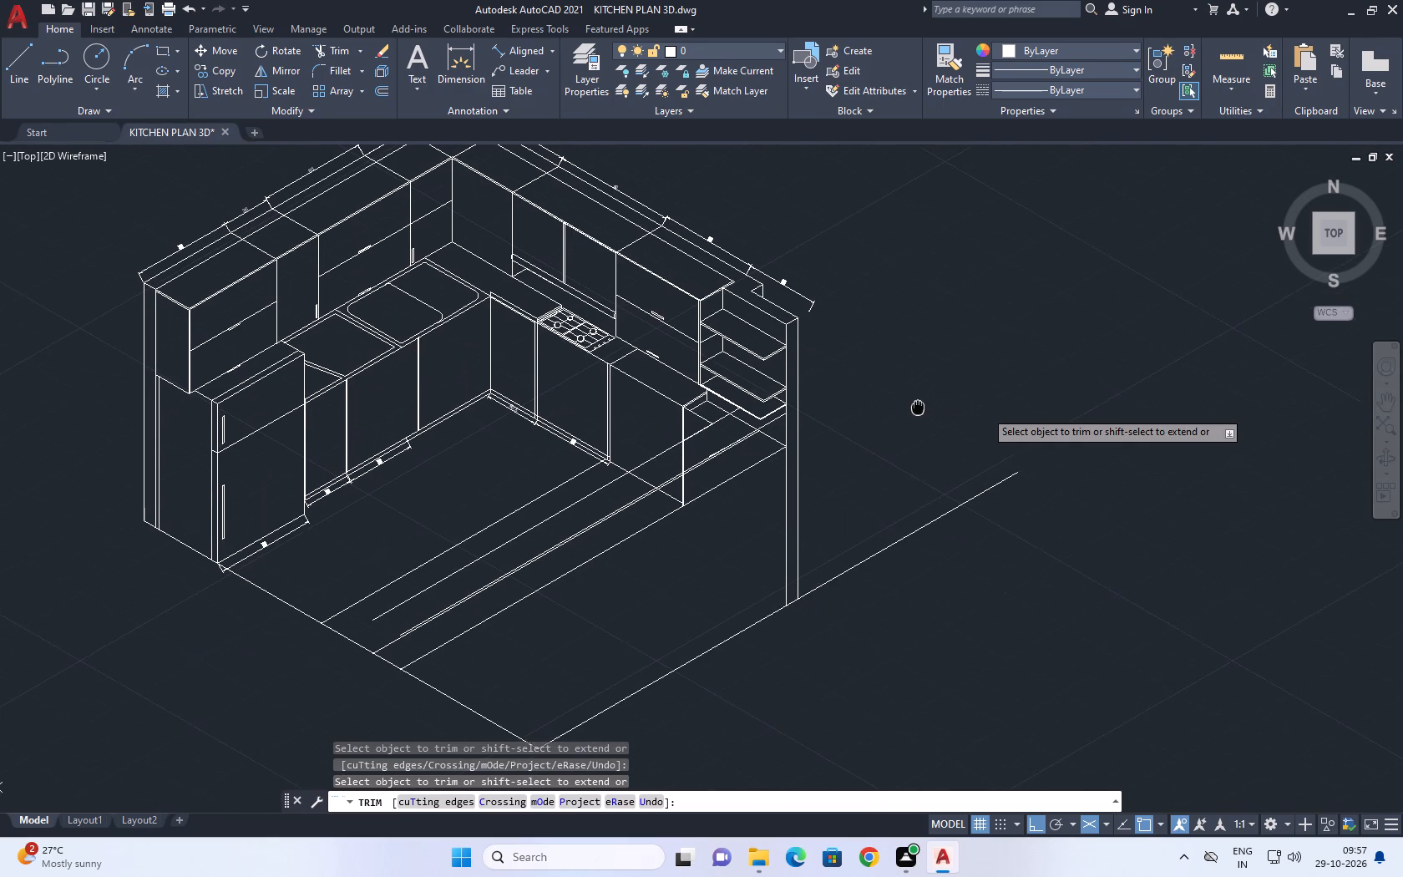
pyautogui.moveTo(918, 408); pyautogui.dragTo(915, 411, button='middle')
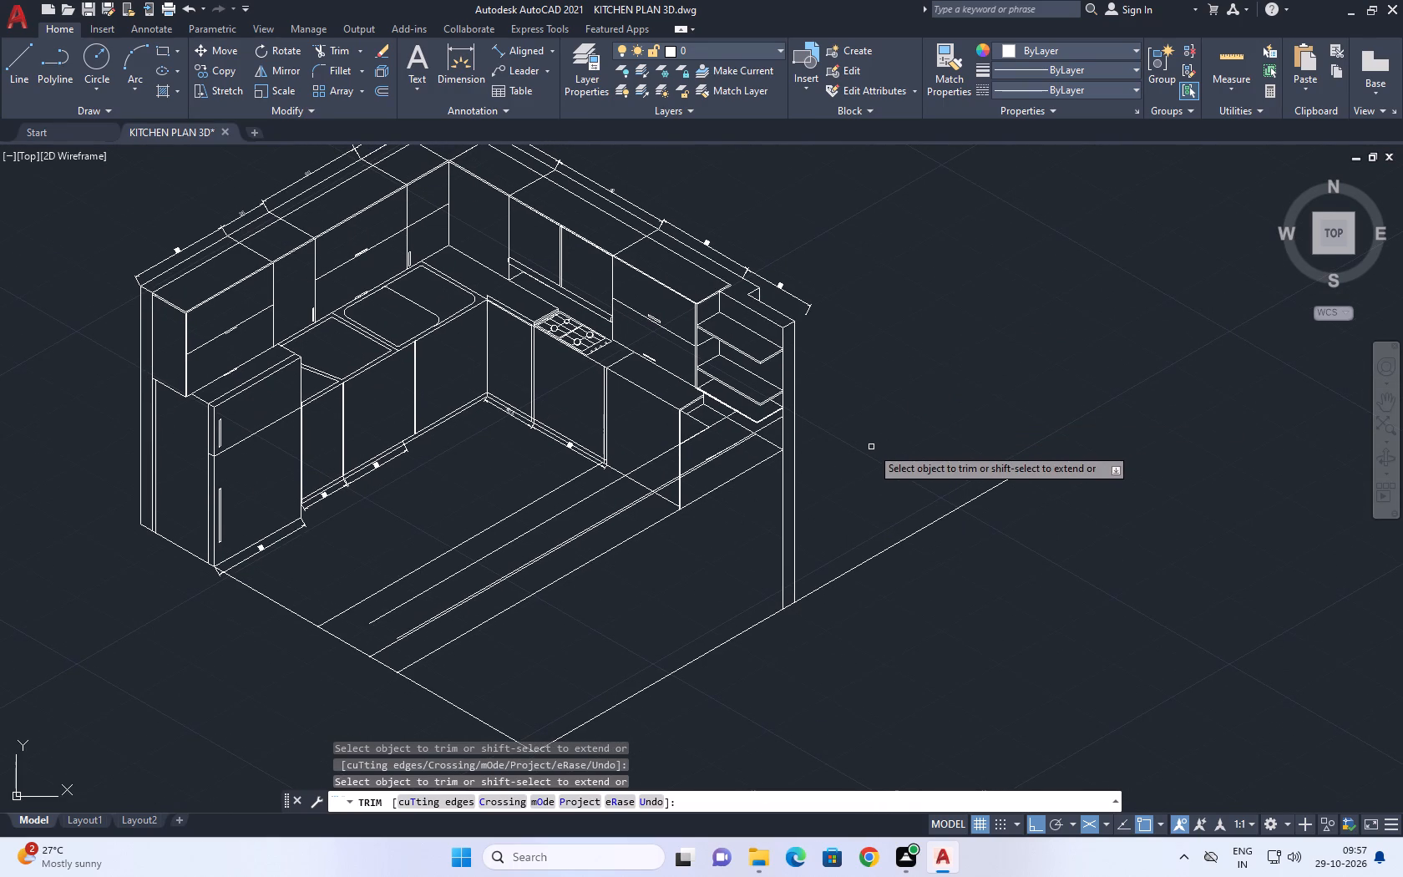
pyautogui.rightClick(865, 327)
pyautogui.click(905, 357)
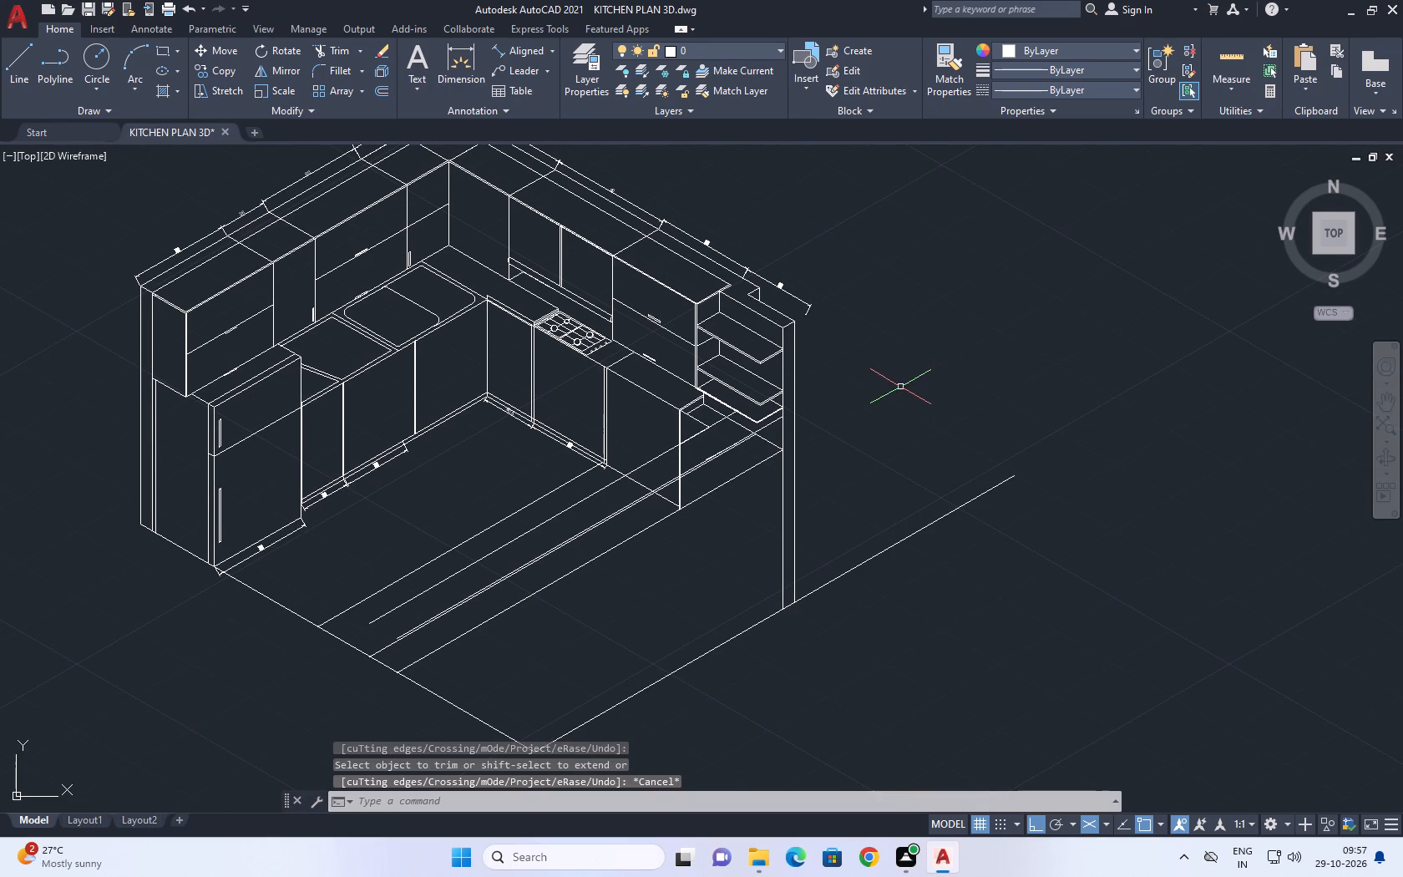
# Examine the copied lines around the end panel and their far ends near the fridge-side floor edge.
pyautogui.moveTo(899, 383); pyautogui.dragTo(858, 371, button='middle')
pyautogui.scroll(2, 658, 398)
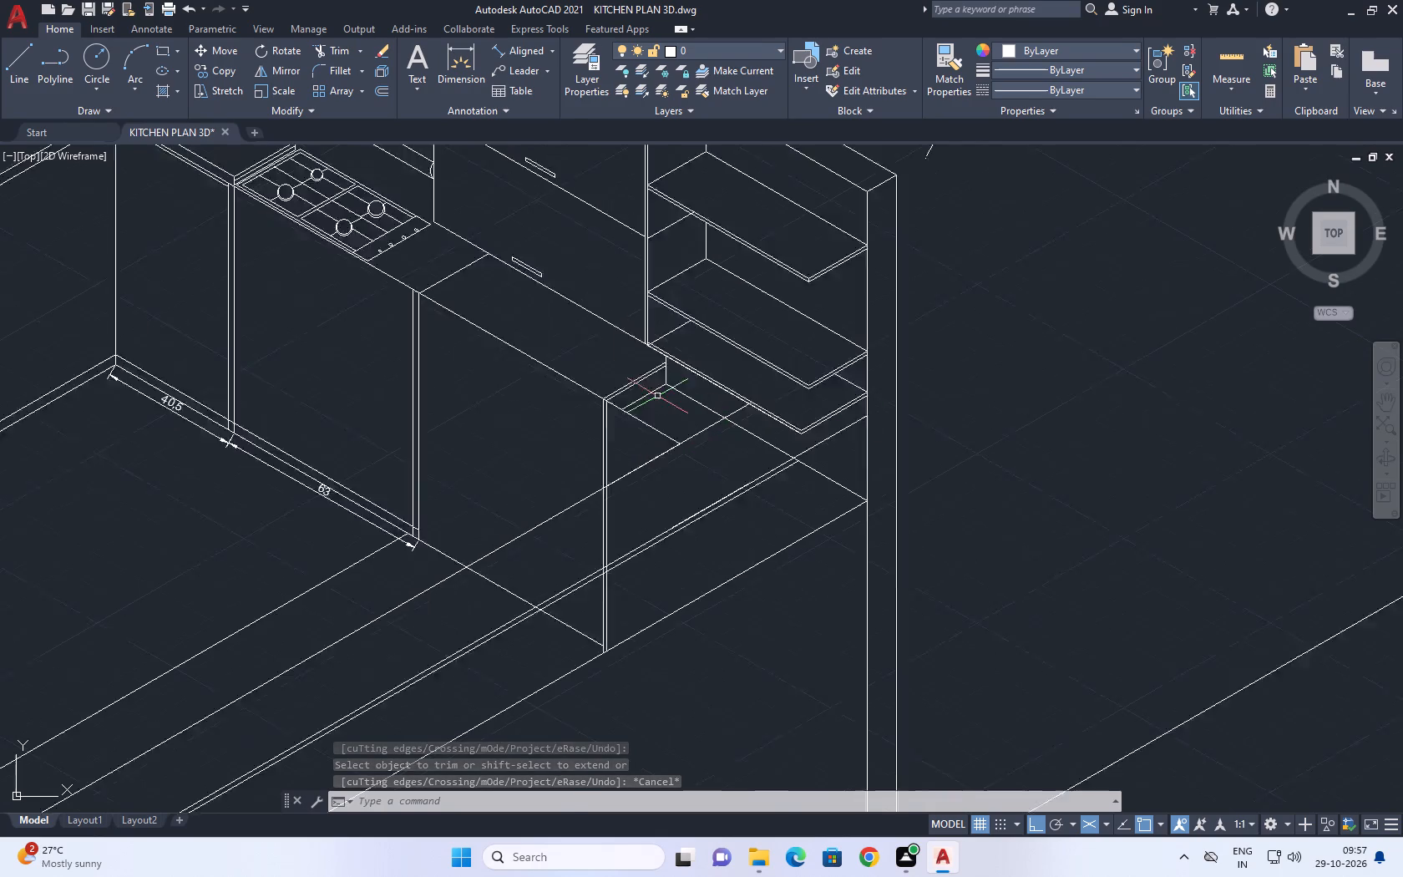
pyautogui.scroll(1, 657, 396)
pyautogui.moveTo(726, 513); pyautogui.dragTo(779, 369, button='middle')
pyautogui.scroll(2, 731, 439)
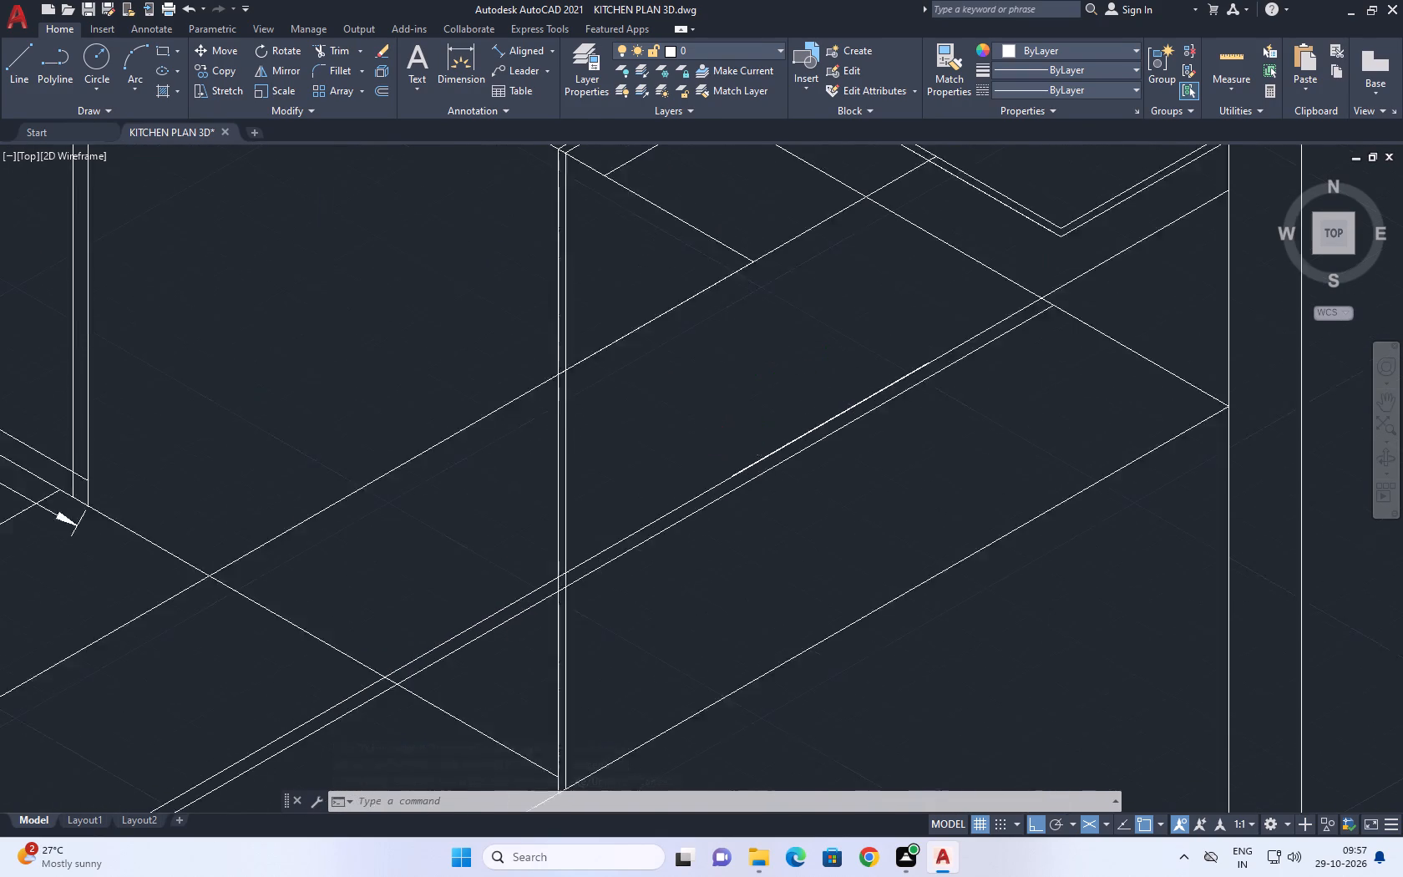
pyautogui.click(656, 338)
pyautogui.click(985, 550)
pyautogui.scroll(-3, 850, 464)
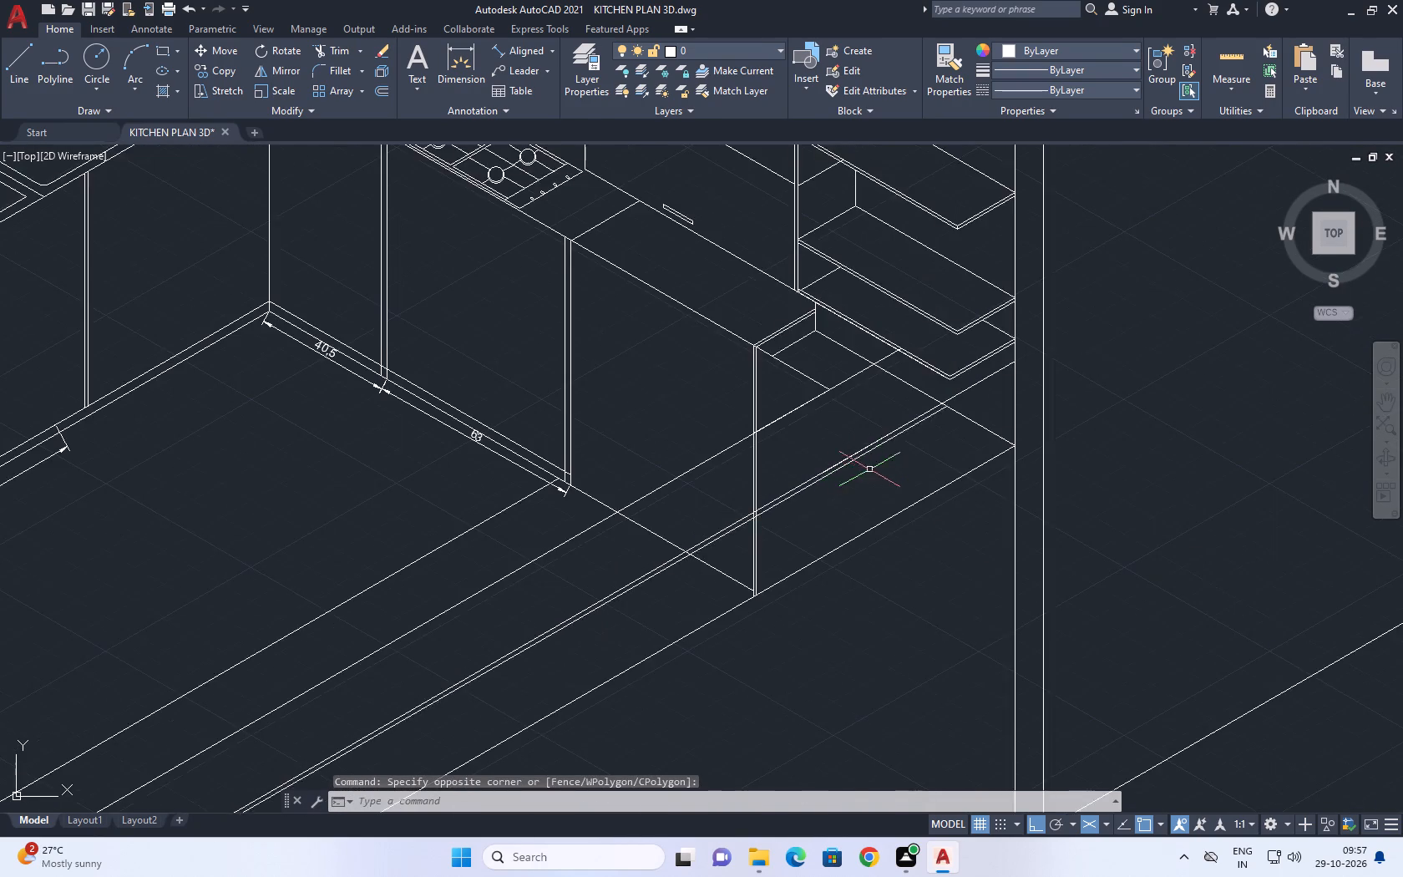
pyautogui.moveTo(866, 465); pyautogui.dragTo(809, 349, button='middle')
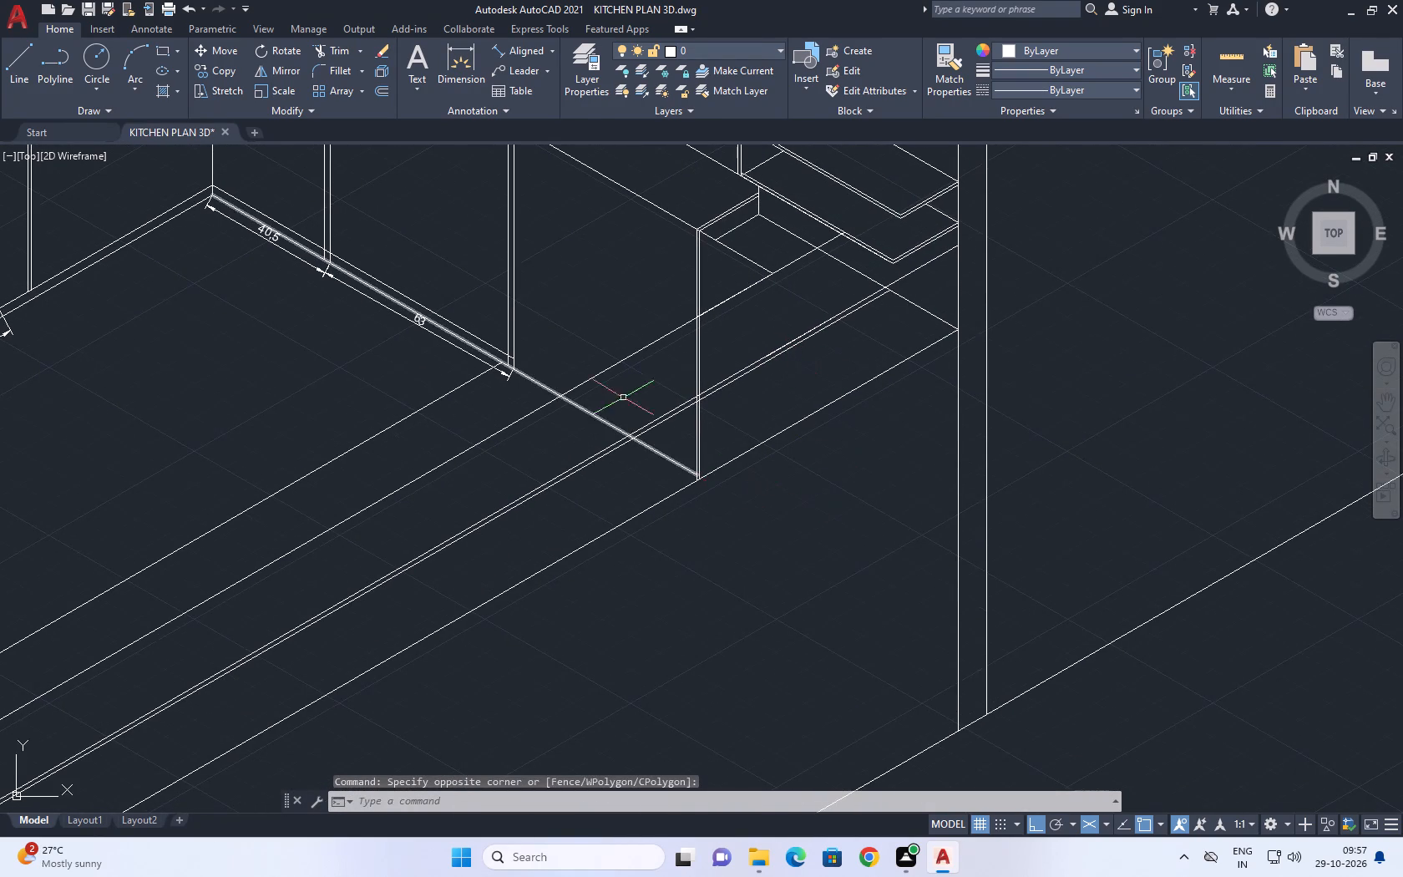
pyautogui.scroll(-2, 772, 400)
pyautogui.moveTo(503, 548); pyautogui.dragTo(519, 554, button='middle')
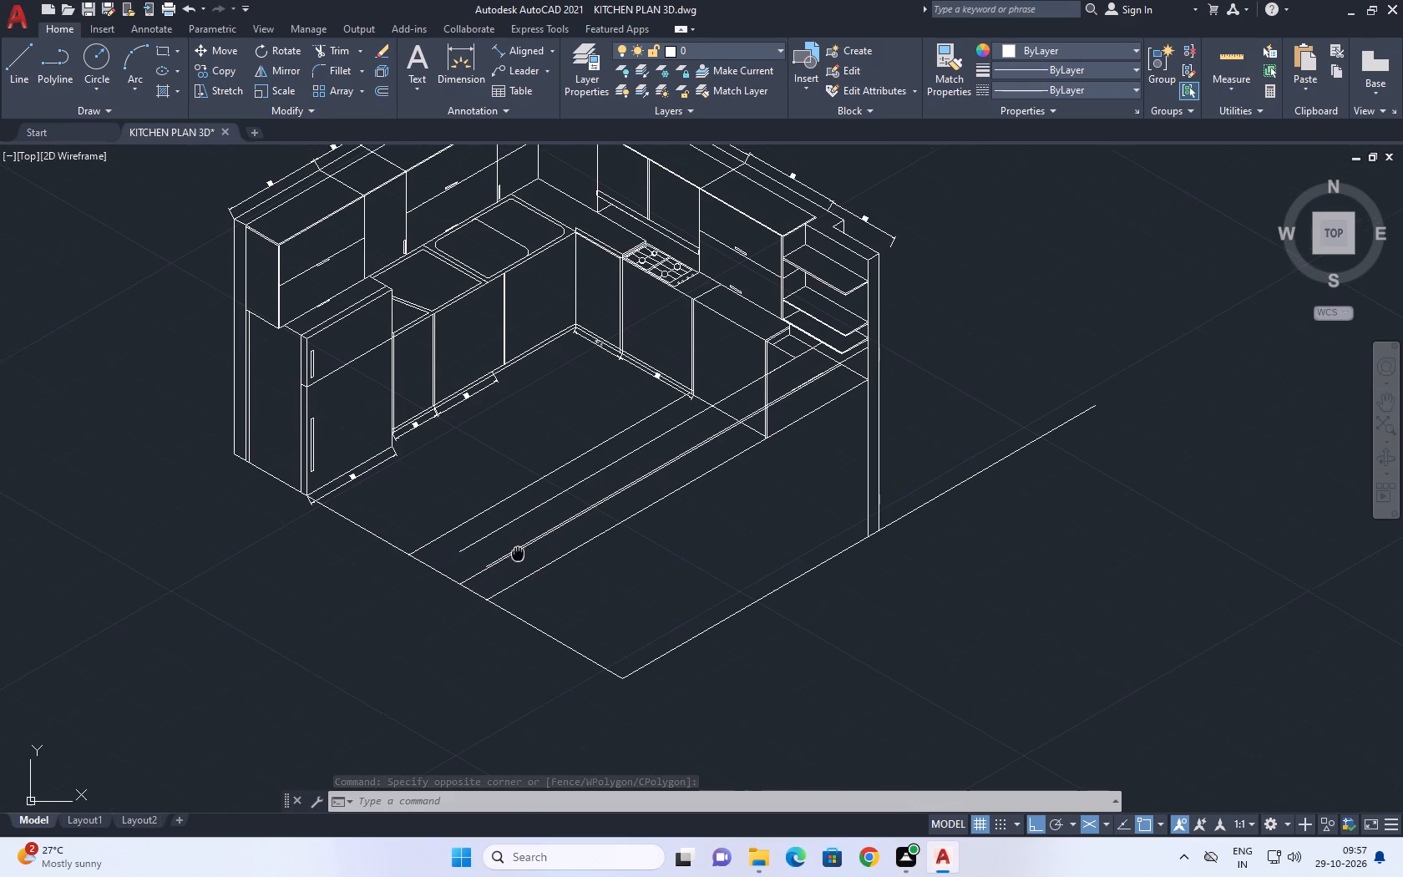
pyautogui.moveTo(519, 554); pyautogui.dragTo(580, 579, button='middle')
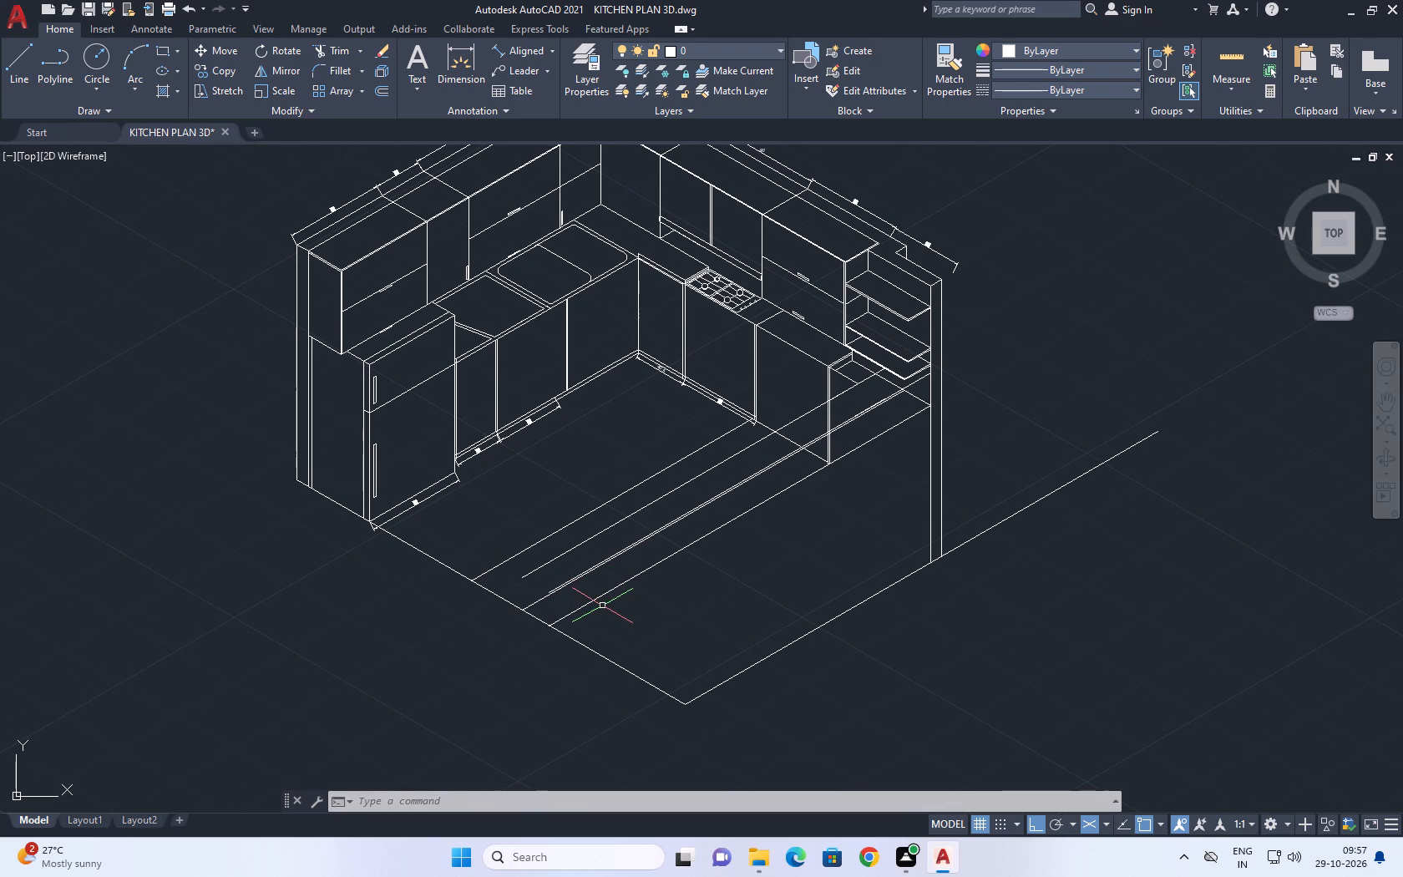
pyautogui.moveTo(615, 617); pyautogui.dragTo(636, 555, button='middle')
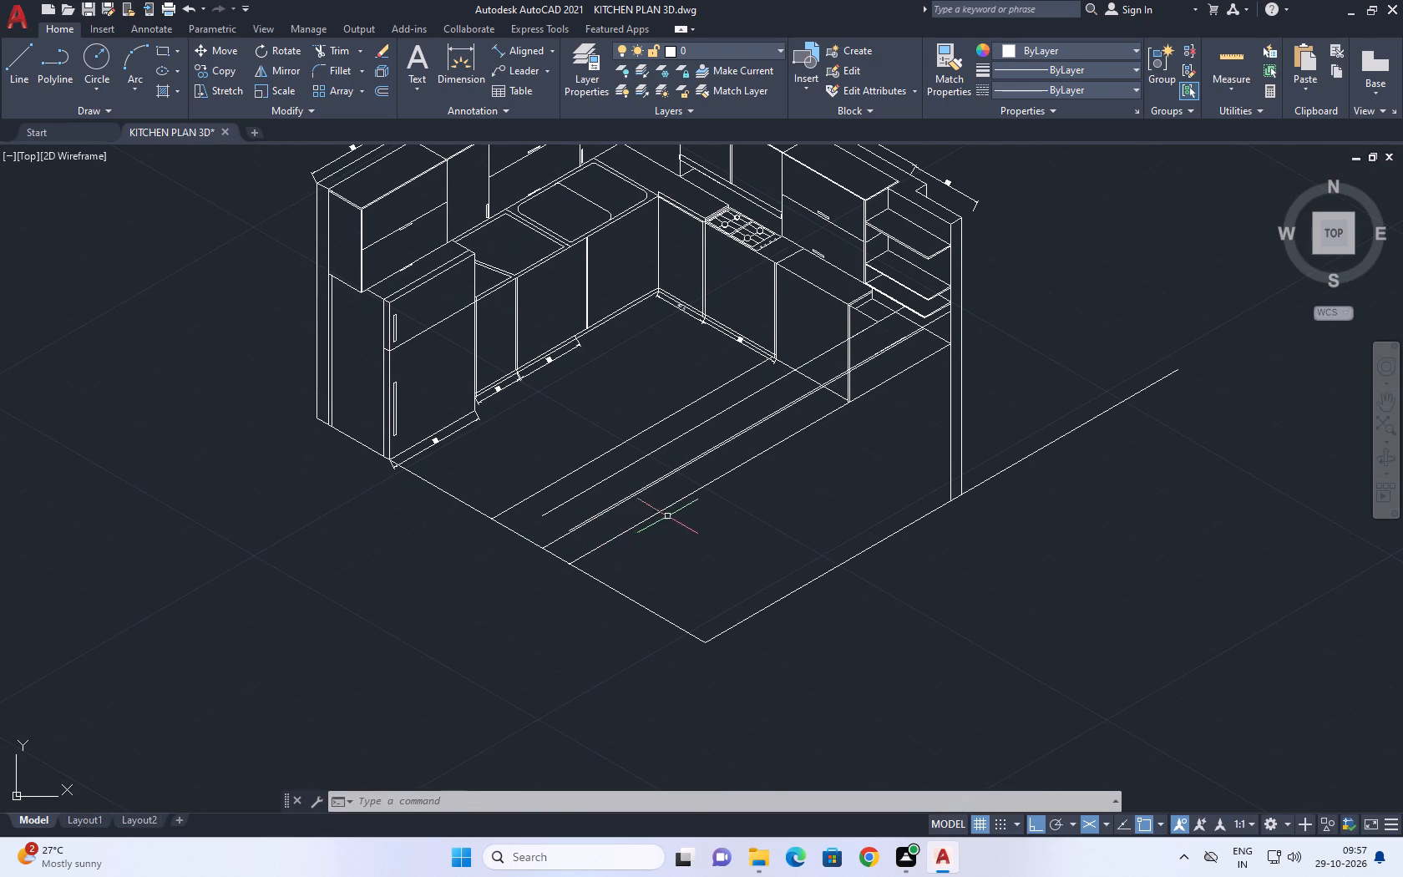
pyautogui.moveTo(763, 523); pyautogui.dragTo(669, 528, button='middle')
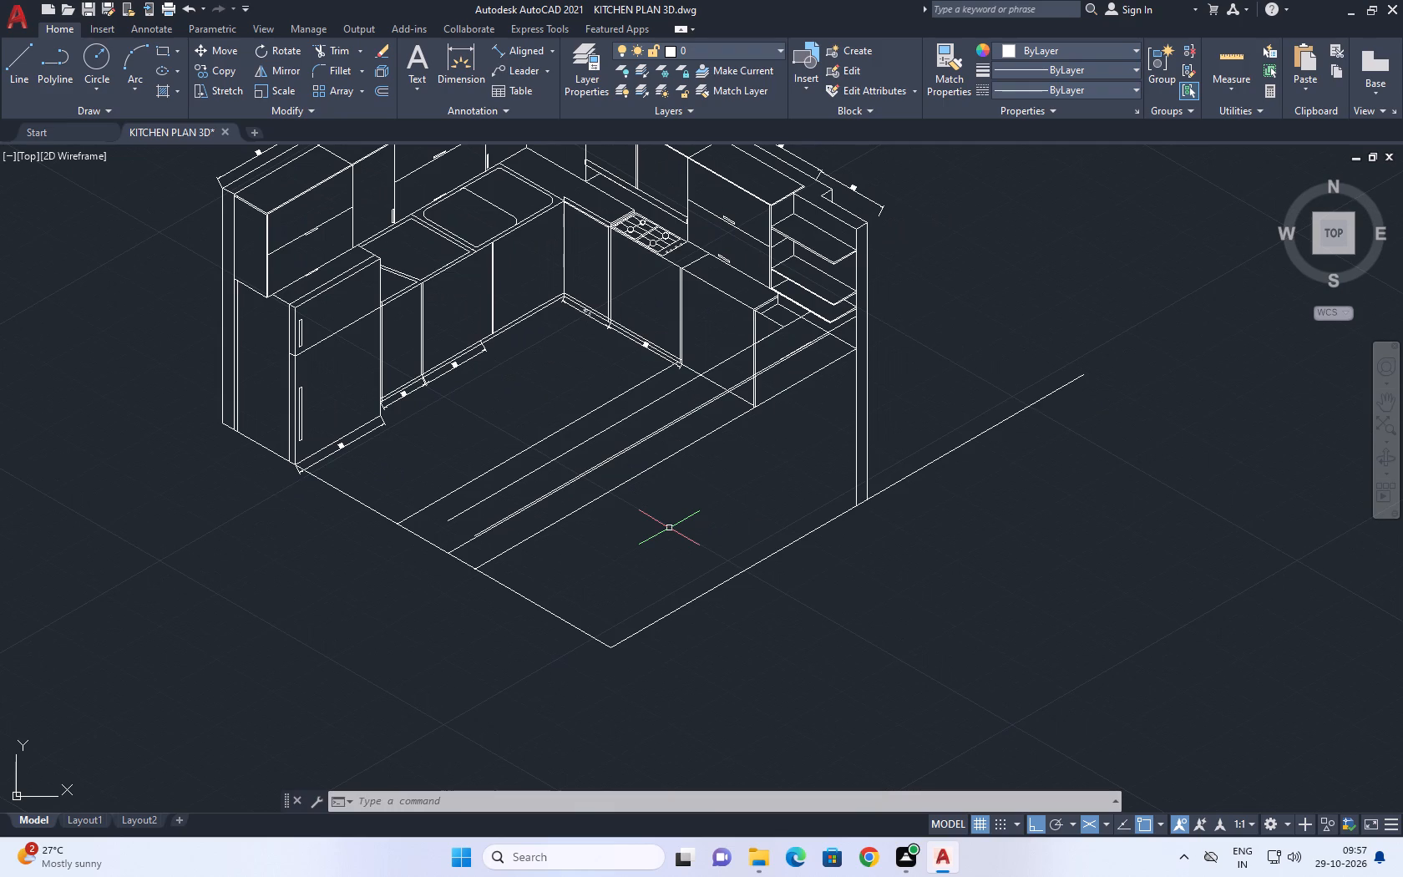
# Draw a vertical line 60 long upward from where the outermost floor line meets the fridge-side floor edge, using the right isoplane.
pyautogui.click(15, 61)
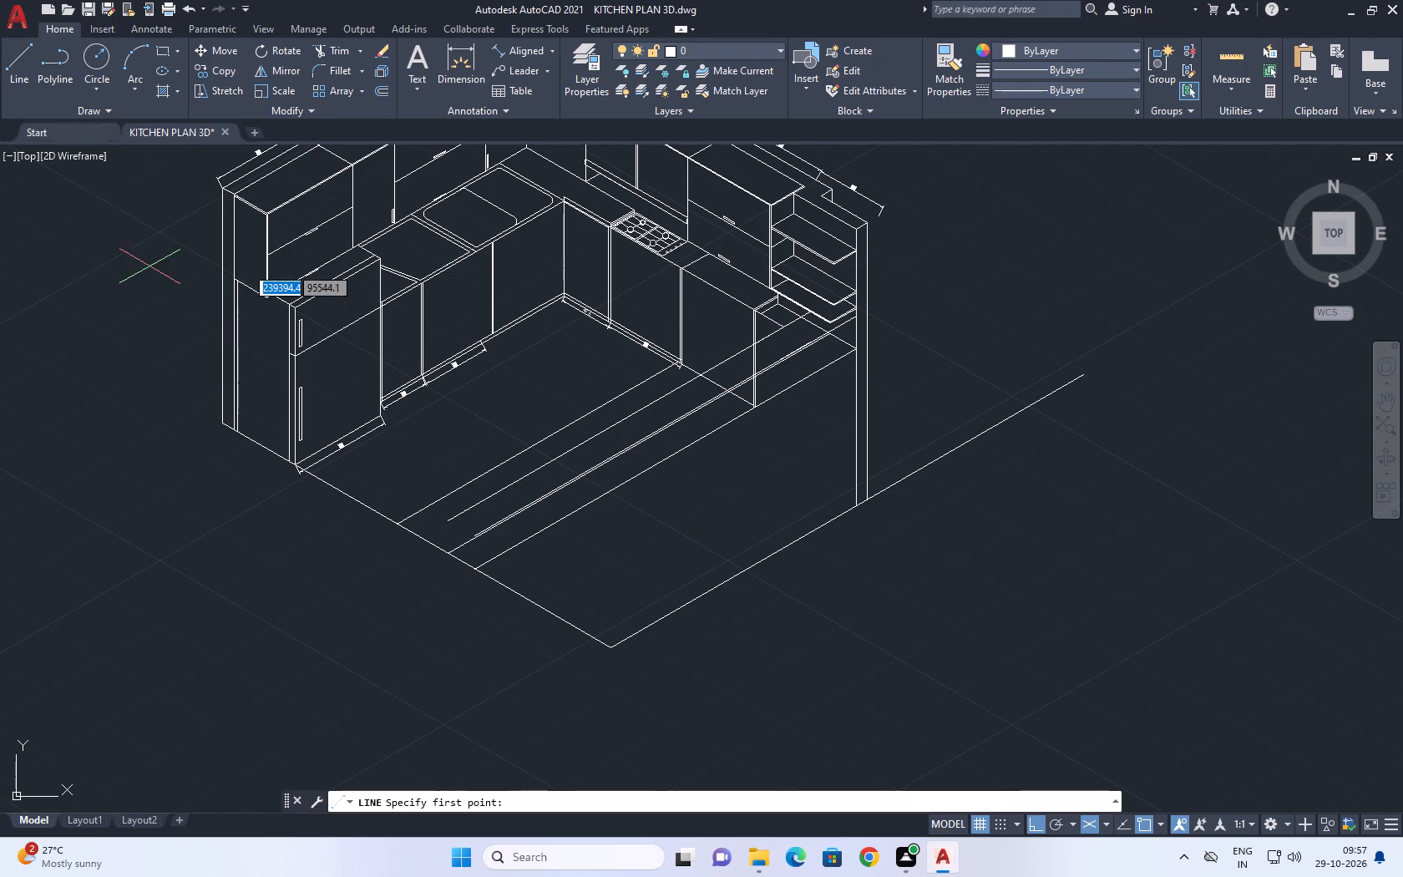
pyautogui.scroll(2, 447, 586)
pyautogui.click(510, 550)
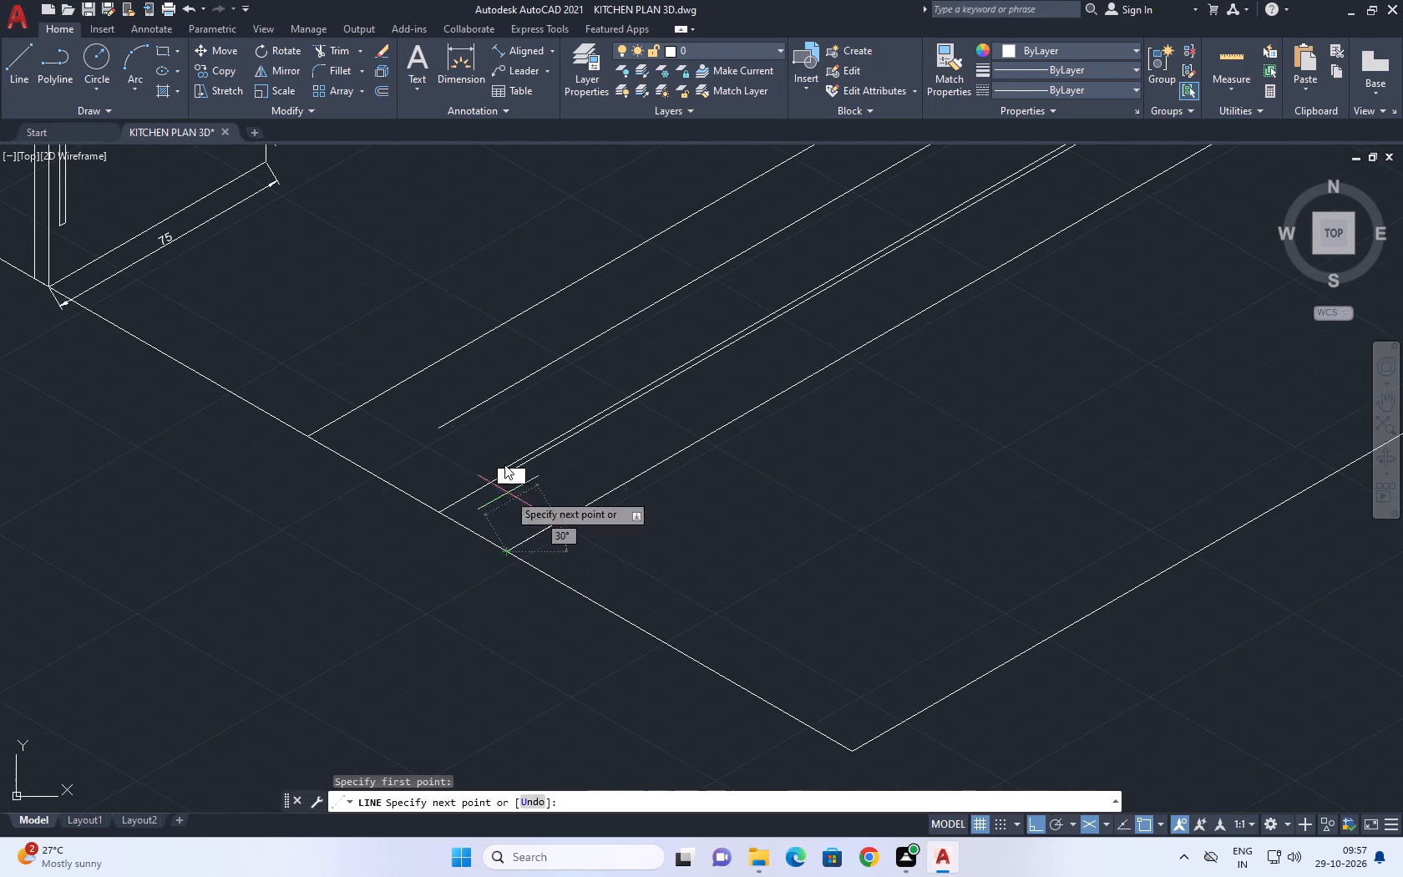
pyautogui.moveTo(514, 282); pyautogui.dragTo(518, 426, button='middle')
pyautogui.press('F5')
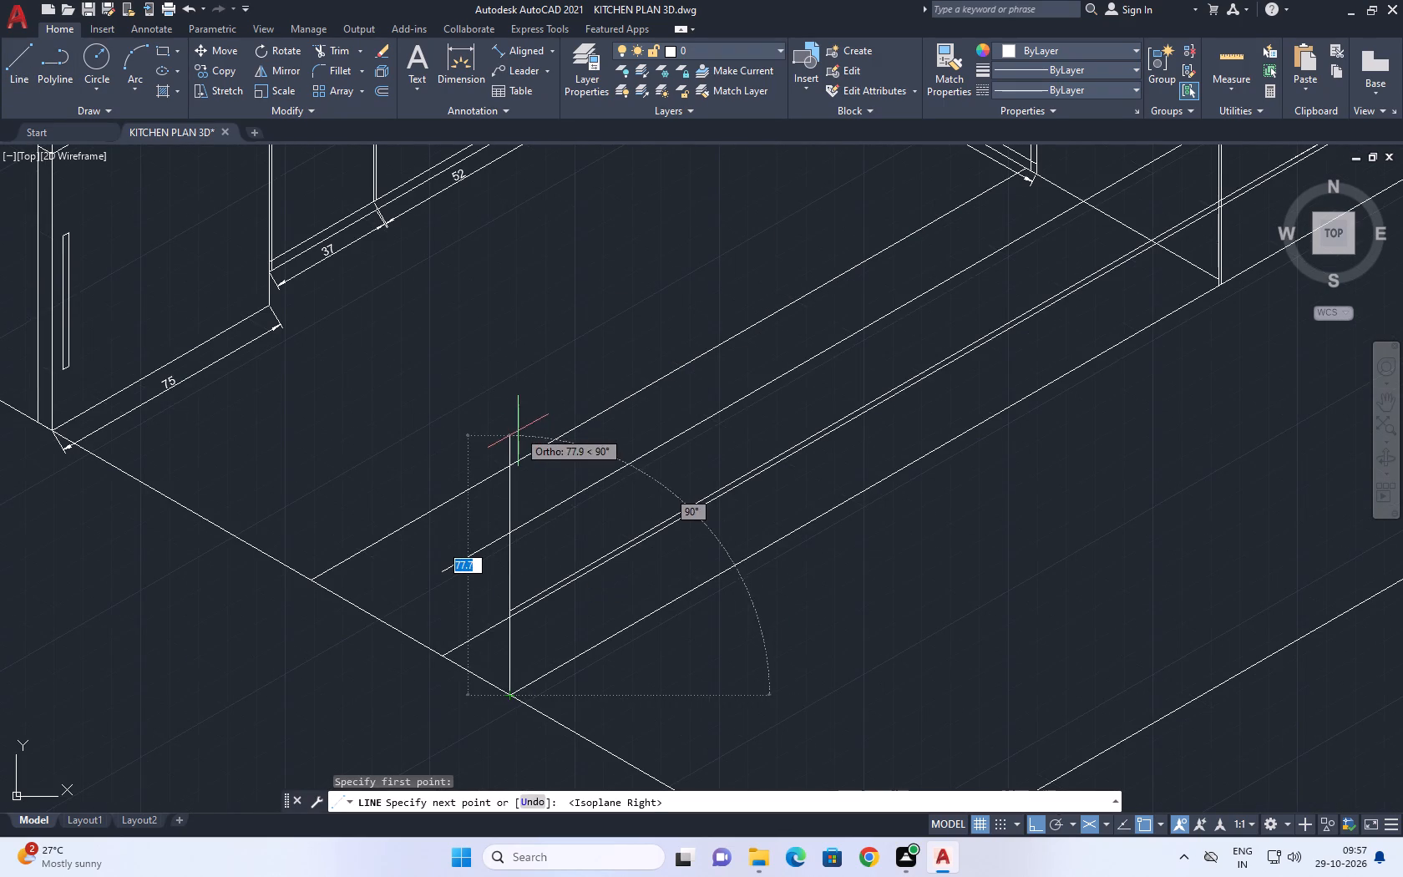
pyautogui.moveTo(489, 276); pyautogui.dragTo(555, 357, button='middle')
pyautogui.scroll(-2, 582, 411)
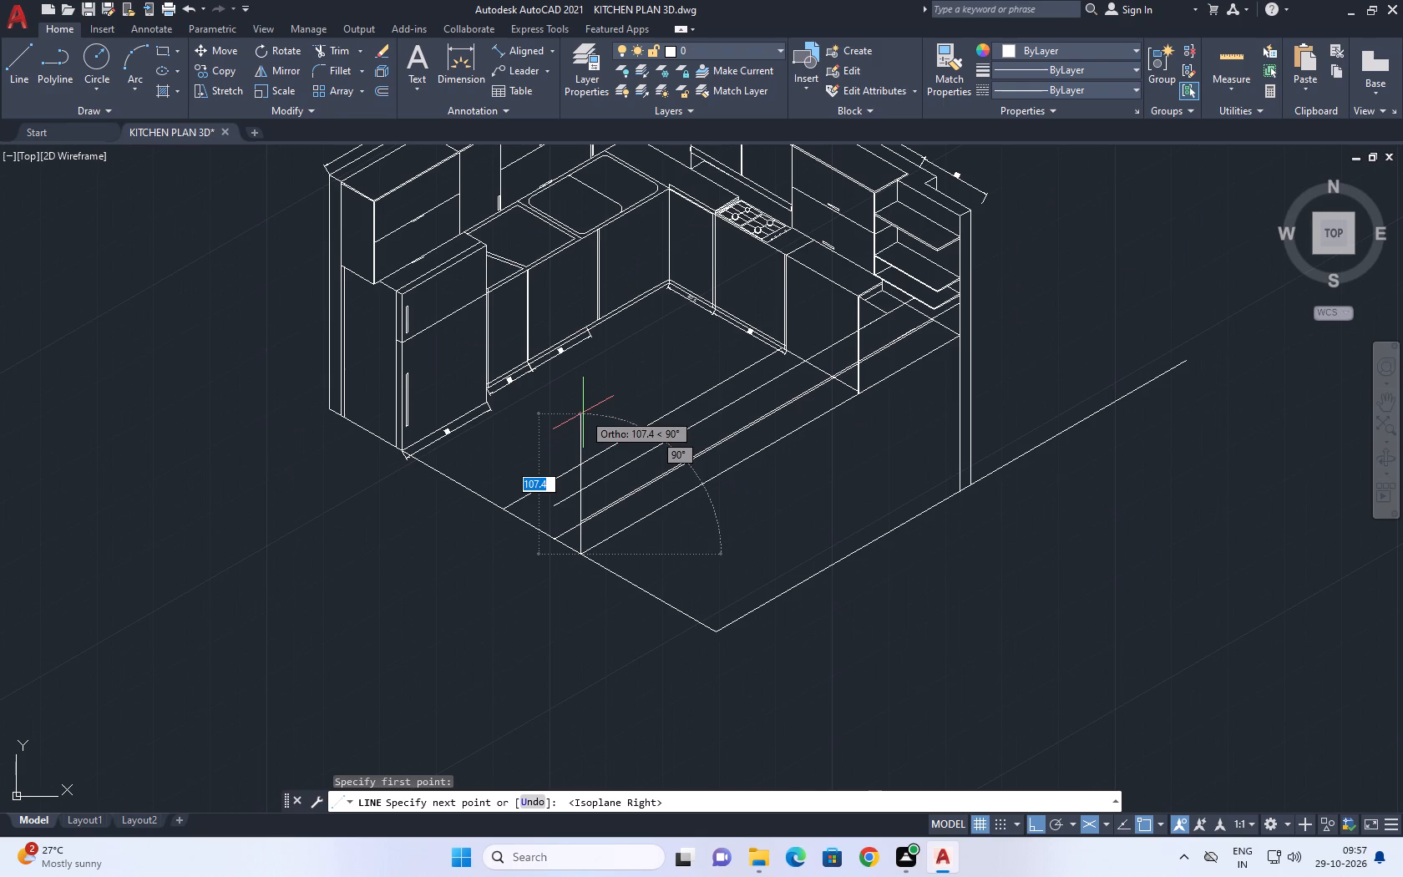
pyautogui.press('0')
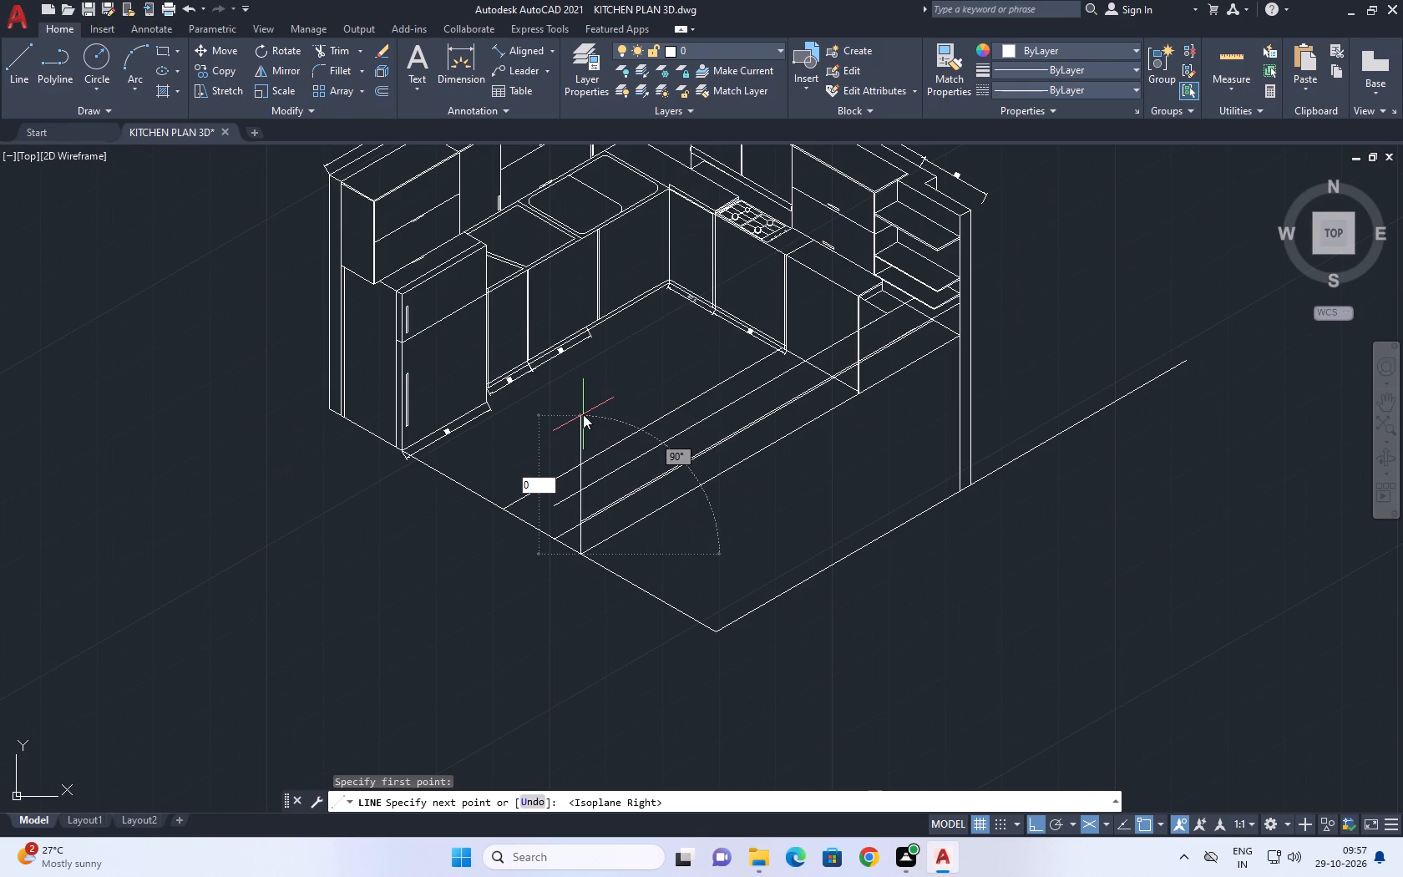
pyautogui.press('BackSpace')
pyautogui.write('60')
pyautogui.press('Return')
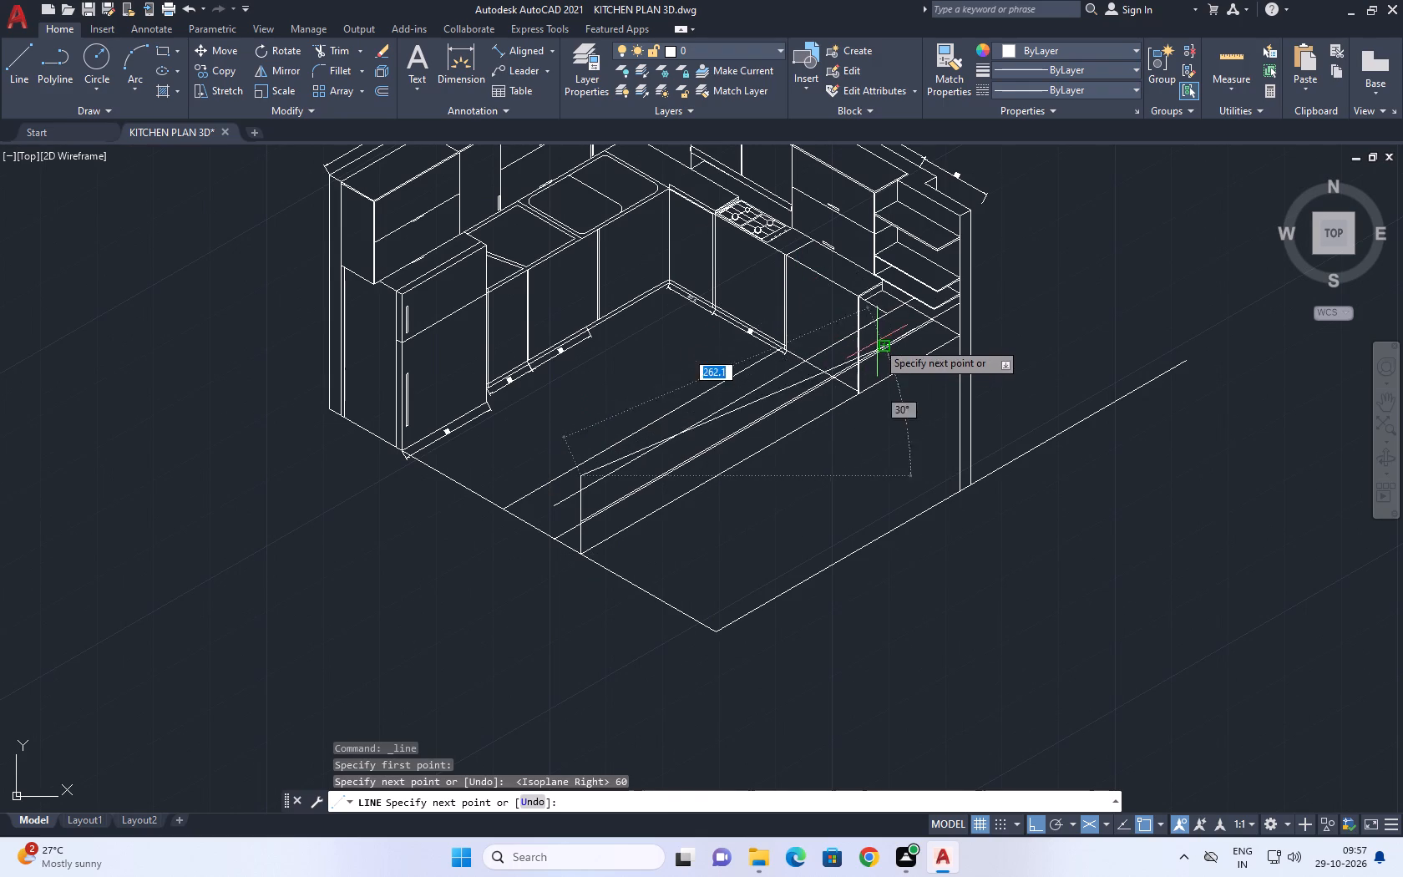
# Continue the line about 288 along the 30° direction, from the vertical's top past the end panel to the open shelves.
pyautogui.scroll(3, 874, 339)
pyautogui.moveTo(845, 239); pyautogui.dragTo(820, 423, button='middle')
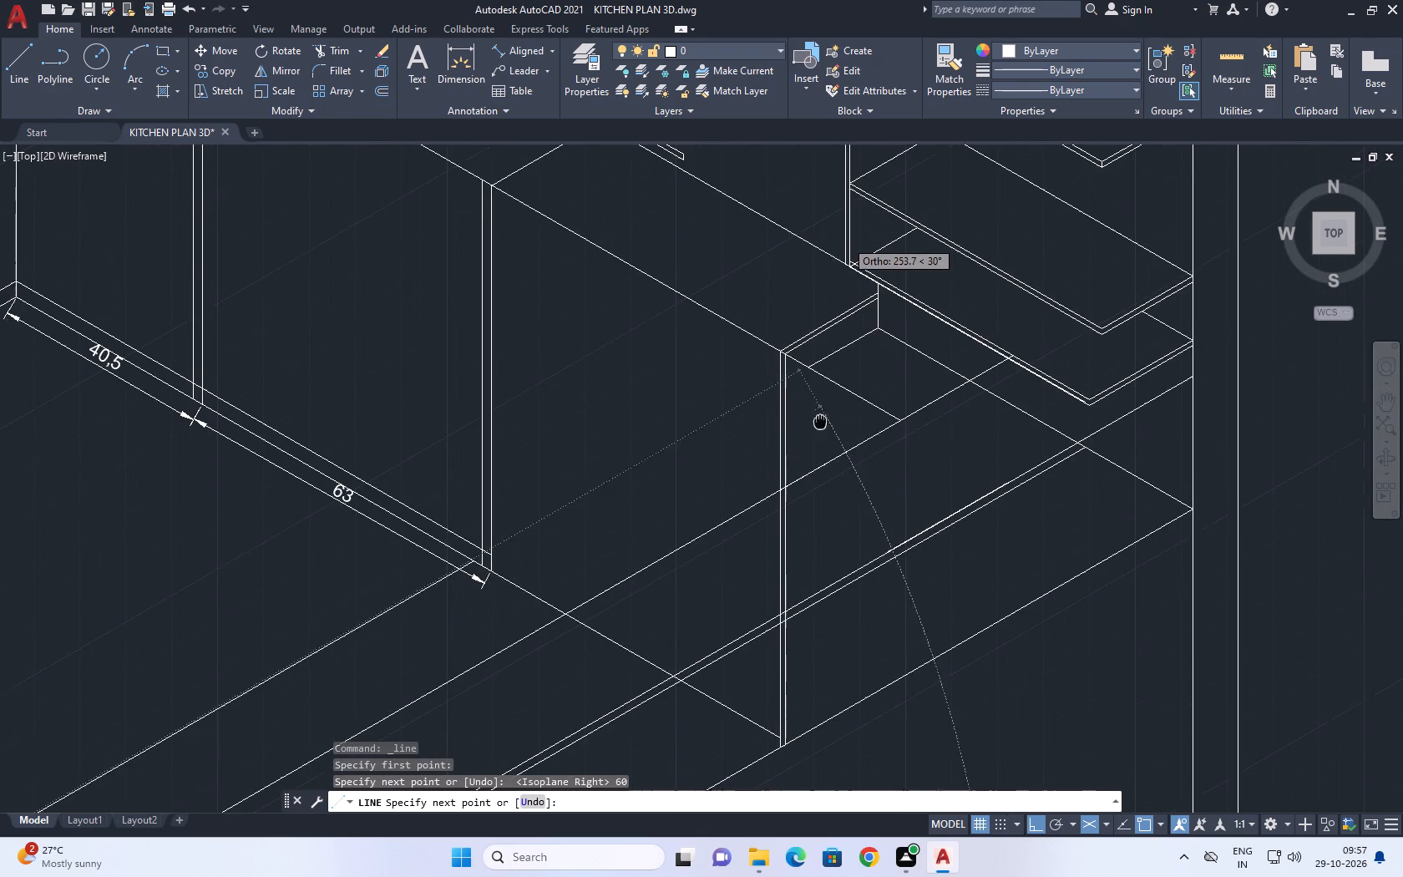
pyautogui.moveTo(820, 423); pyautogui.dragTo(820, 424, button='middle')
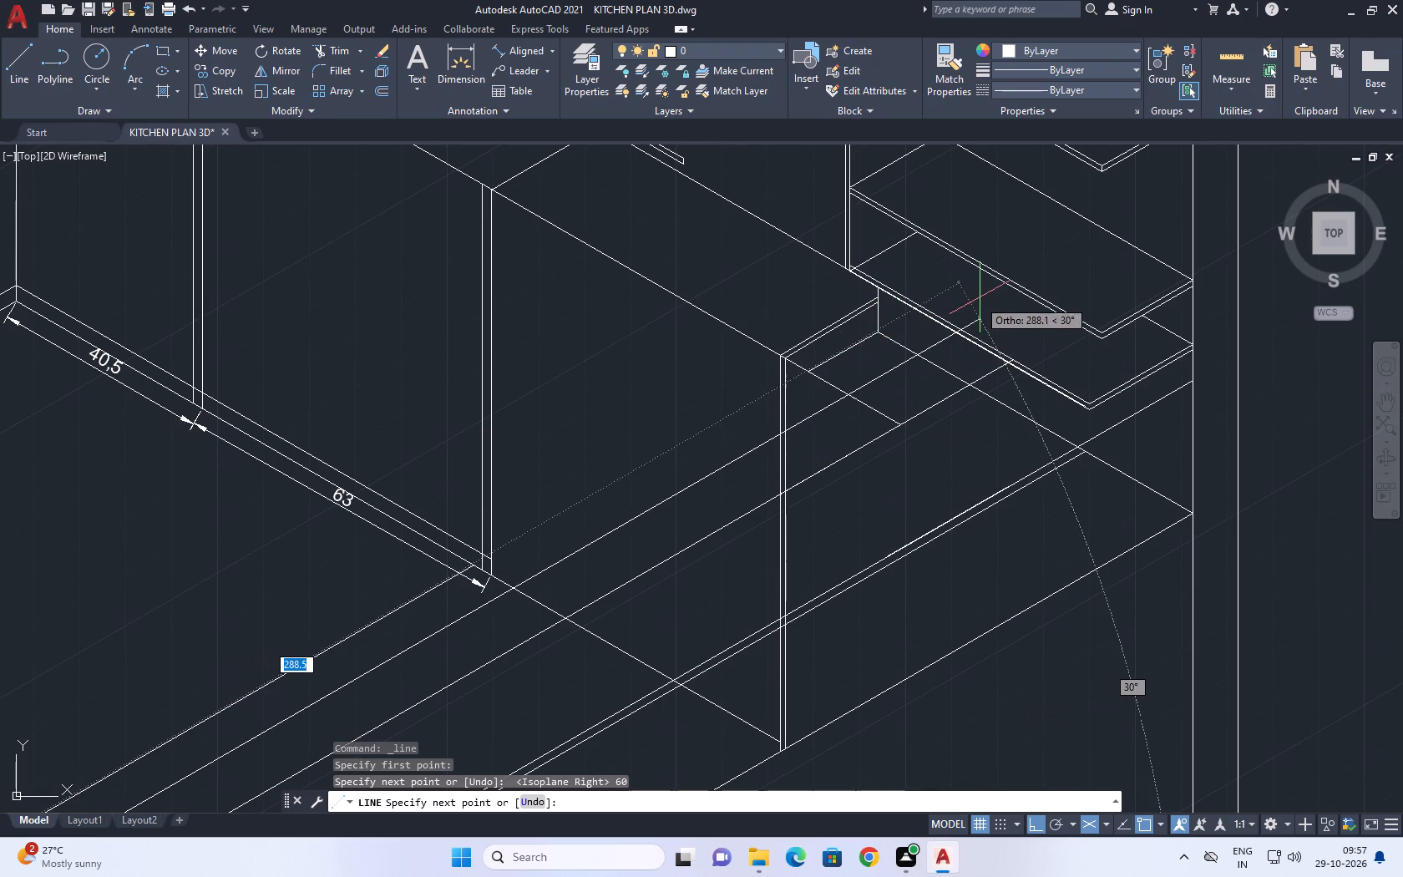
pyautogui.click(978, 299)
pyautogui.rightClick(978, 299)
pyautogui.click(1012, 329)
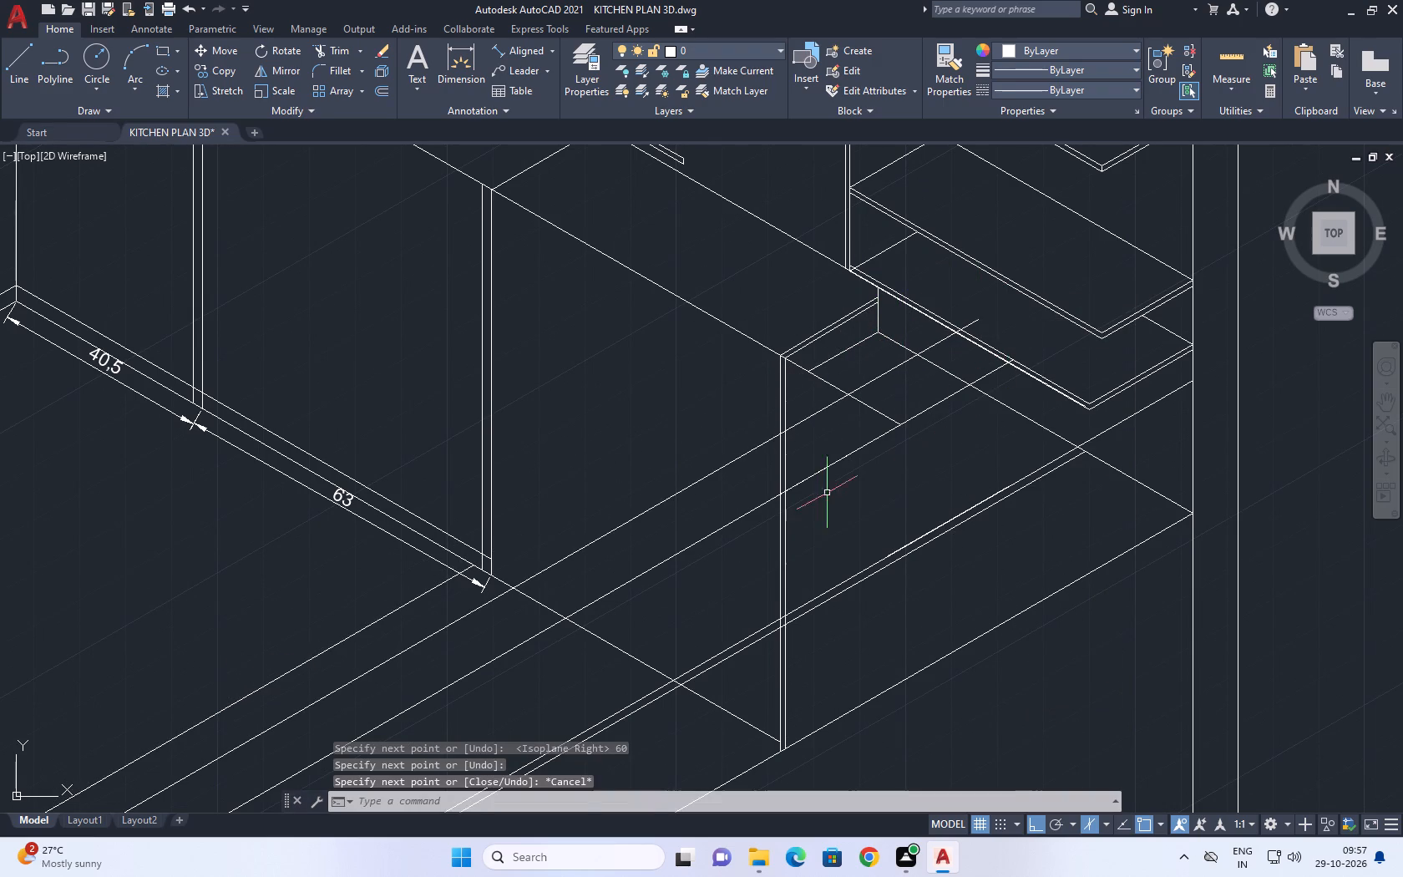
# Erase the two raised floor-line copies that run just below the new 30° line at the end panel.
pyautogui.click(827, 493)
pyautogui.click(812, 433)
pyautogui.rightClick(853, 515)
pyautogui.click(898, 231)
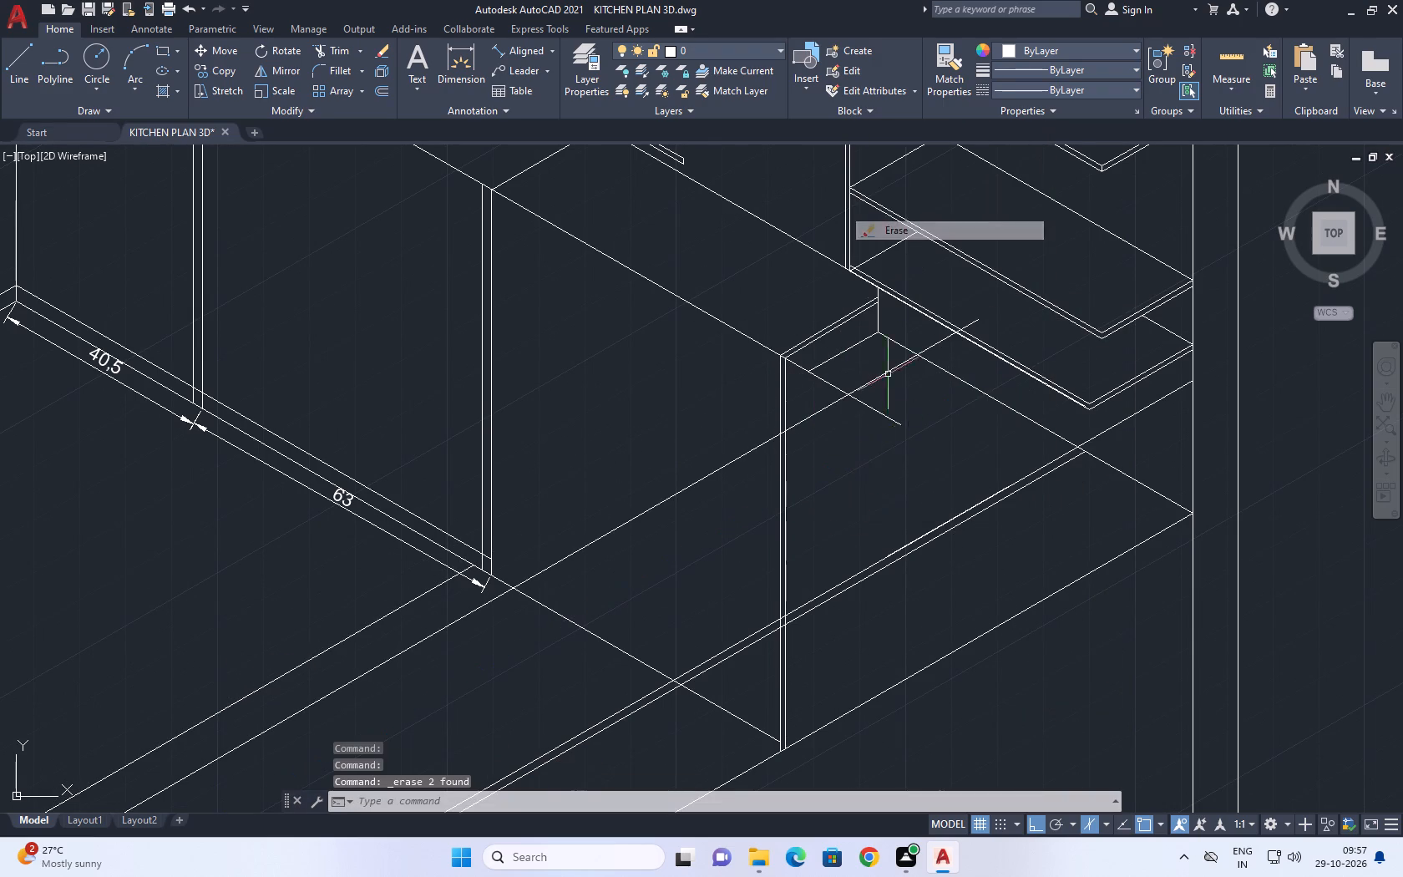
# Trim the short line's stub below the new 30° line and that line's overrun past the lowest shelf's front edge.
pyautogui.scroll(-1, 875, 460)
pyautogui.moveTo(879, 418); pyautogui.dragTo(888, 466, button='middle')
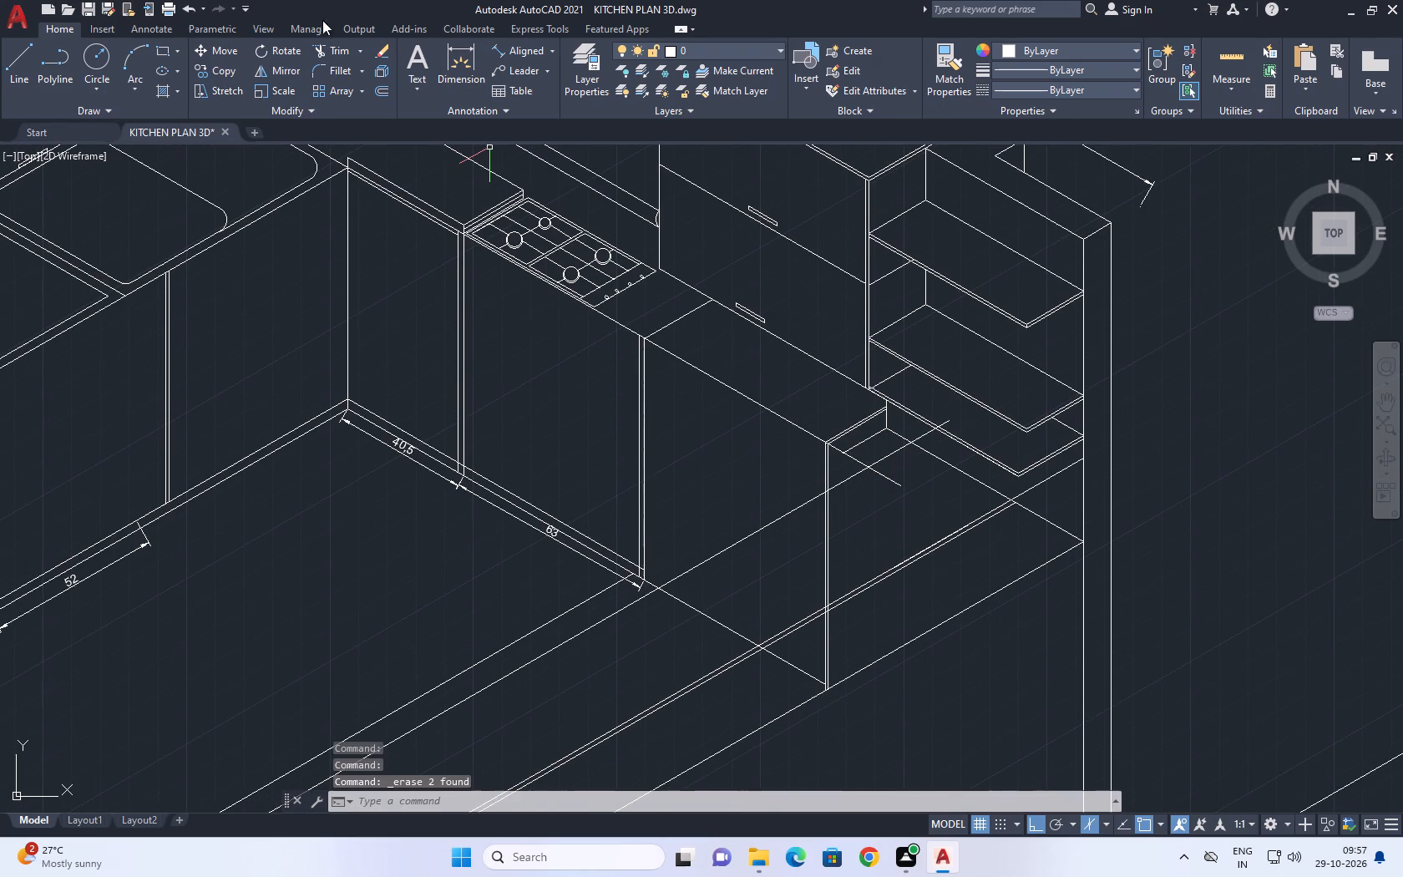
pyautogui.click(324, 51)
pyautogui.click(905, 463)
pyautogui.click(857, 479)
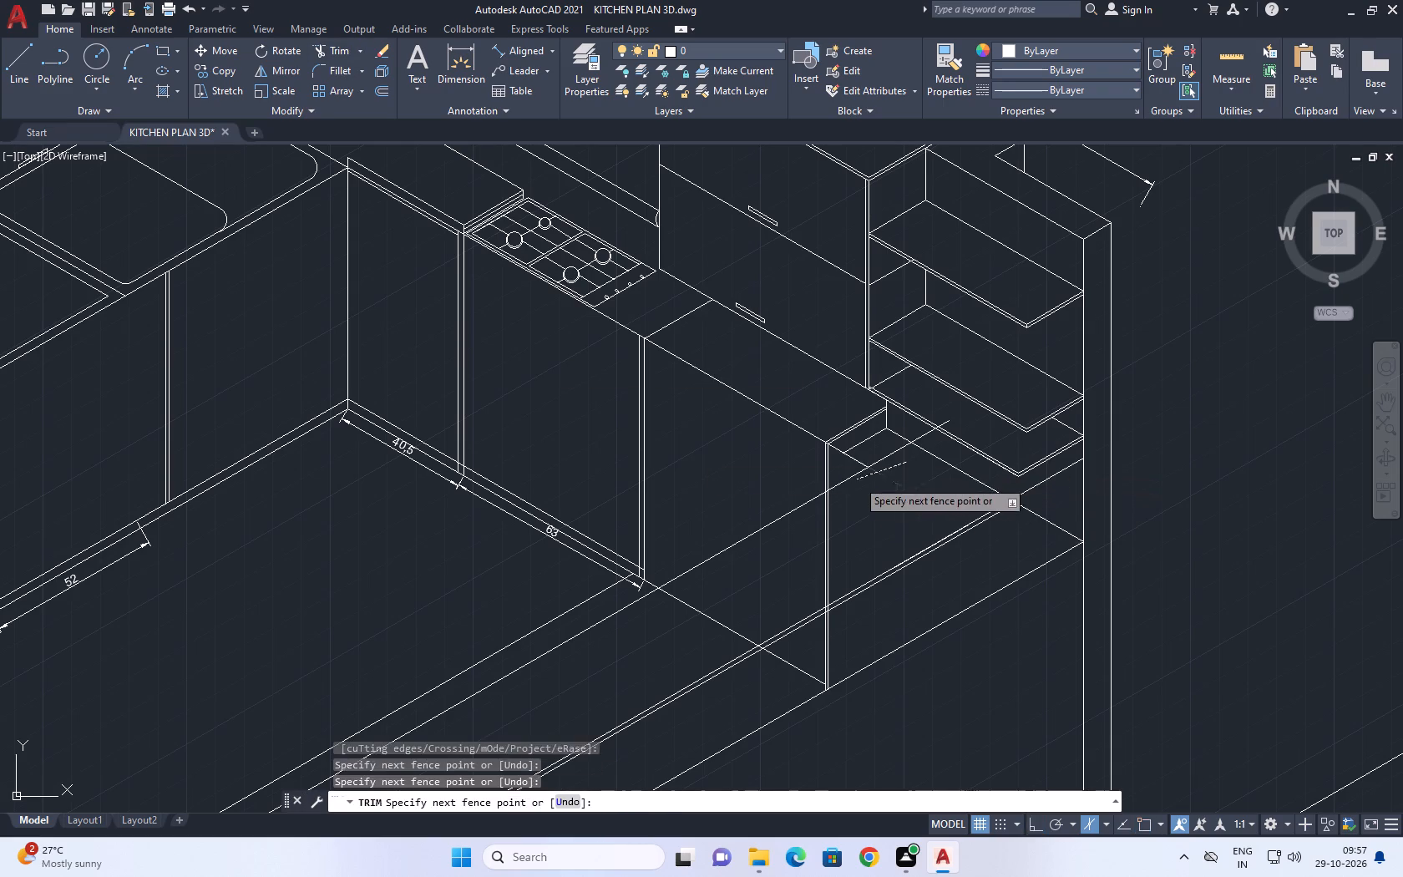
pyautogui.scroll(5, 945, 416)
pyautogui.click(995, 423)
pyautogui.click(878, 340)
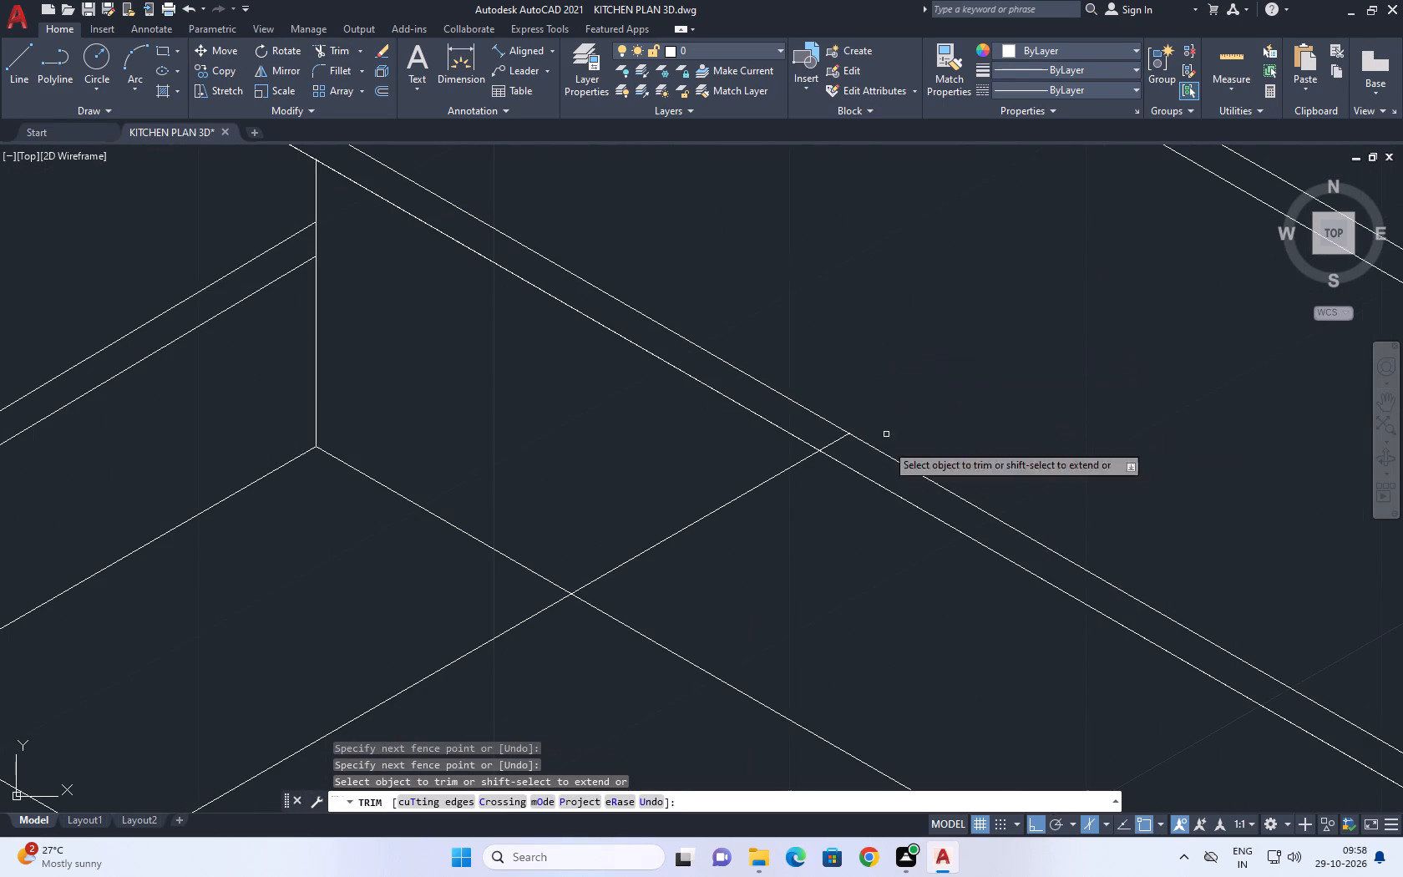
pyautogui.click(846, 446)
pyautogui.click(824, 432)
pyautogui.rightClick(885, 340)
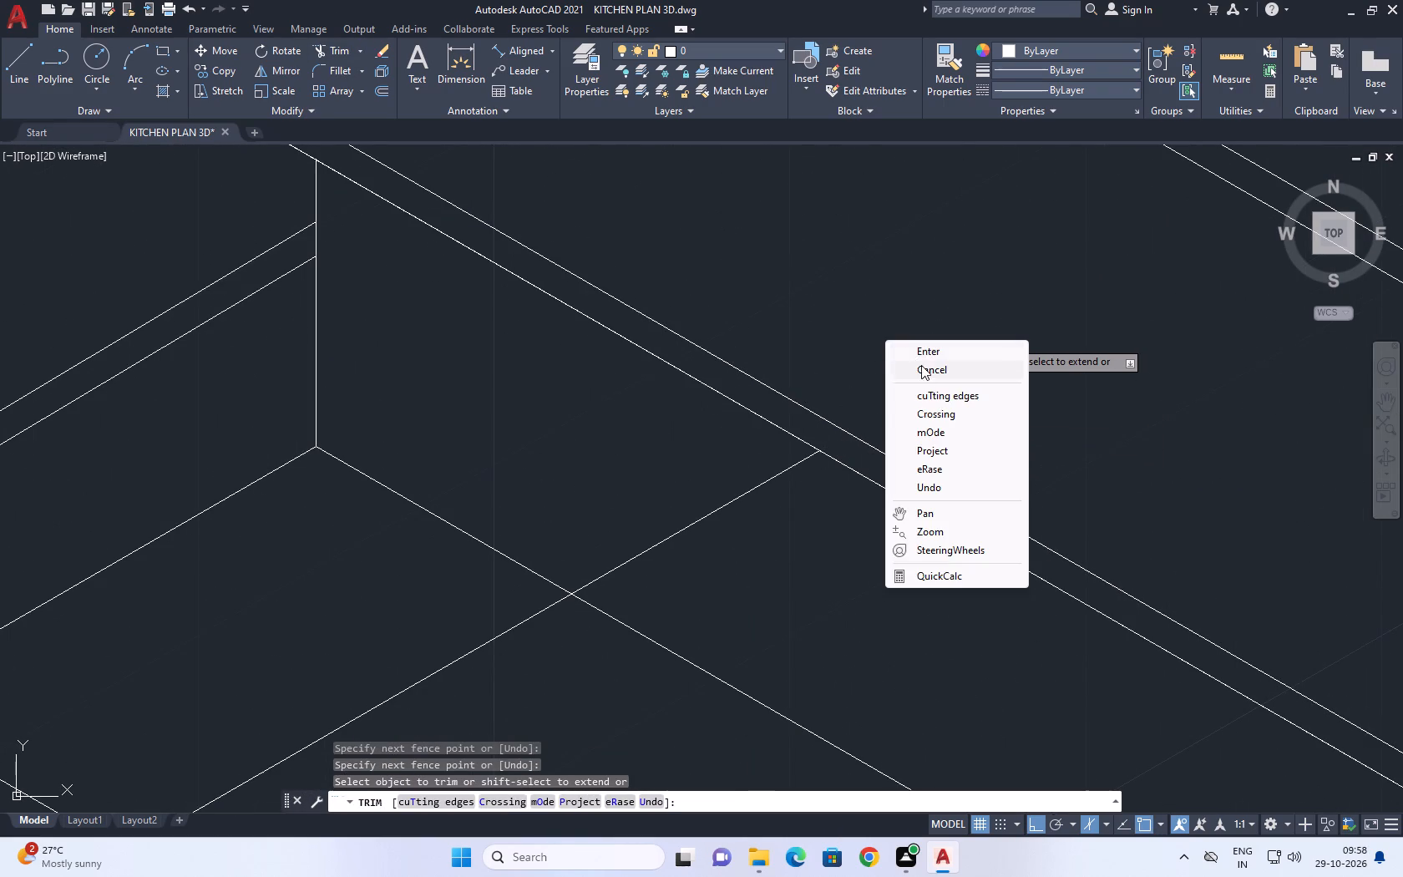
pyautogui.click(925, 372)
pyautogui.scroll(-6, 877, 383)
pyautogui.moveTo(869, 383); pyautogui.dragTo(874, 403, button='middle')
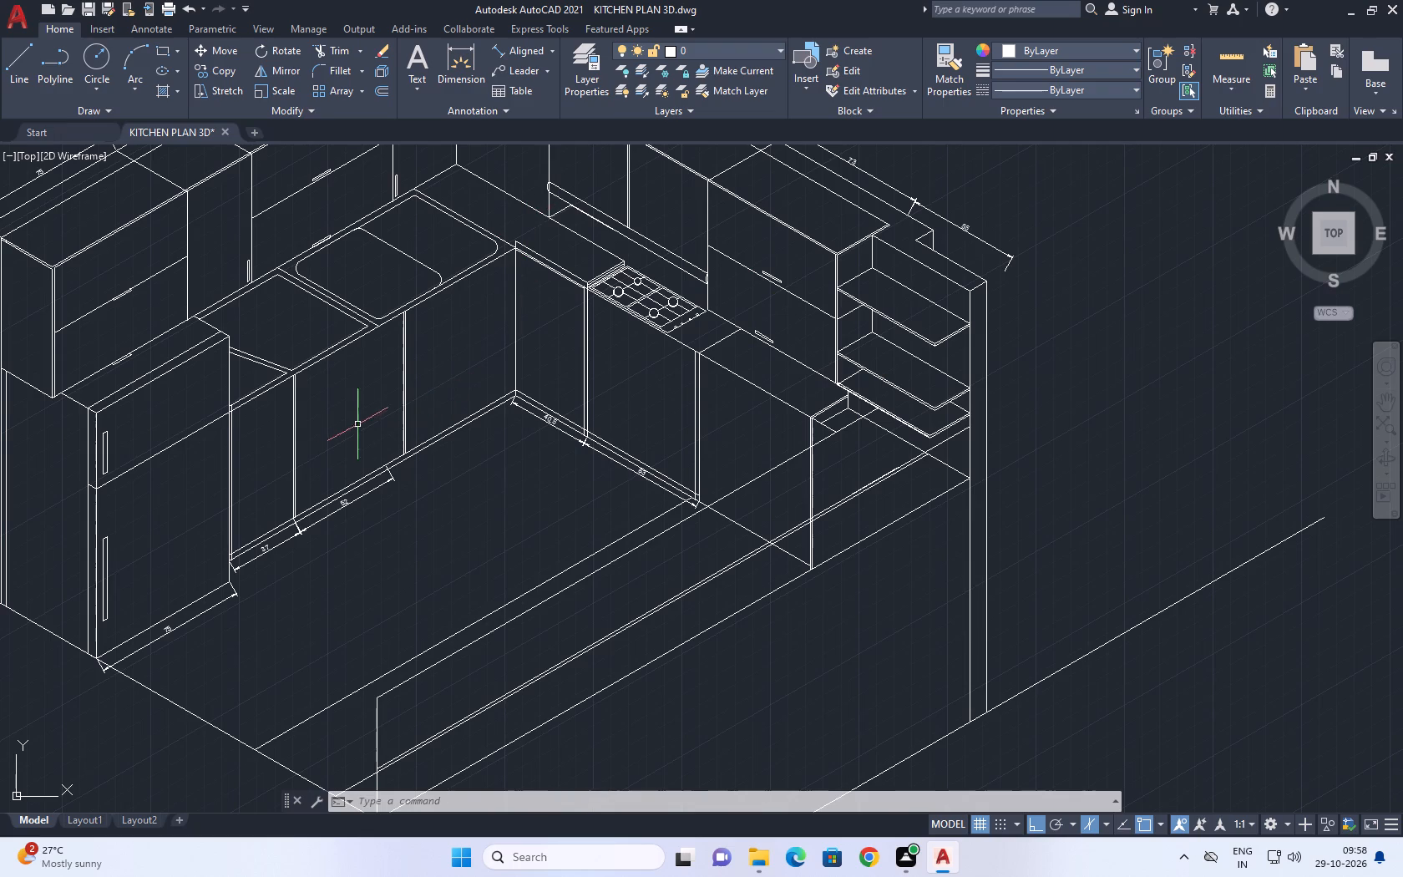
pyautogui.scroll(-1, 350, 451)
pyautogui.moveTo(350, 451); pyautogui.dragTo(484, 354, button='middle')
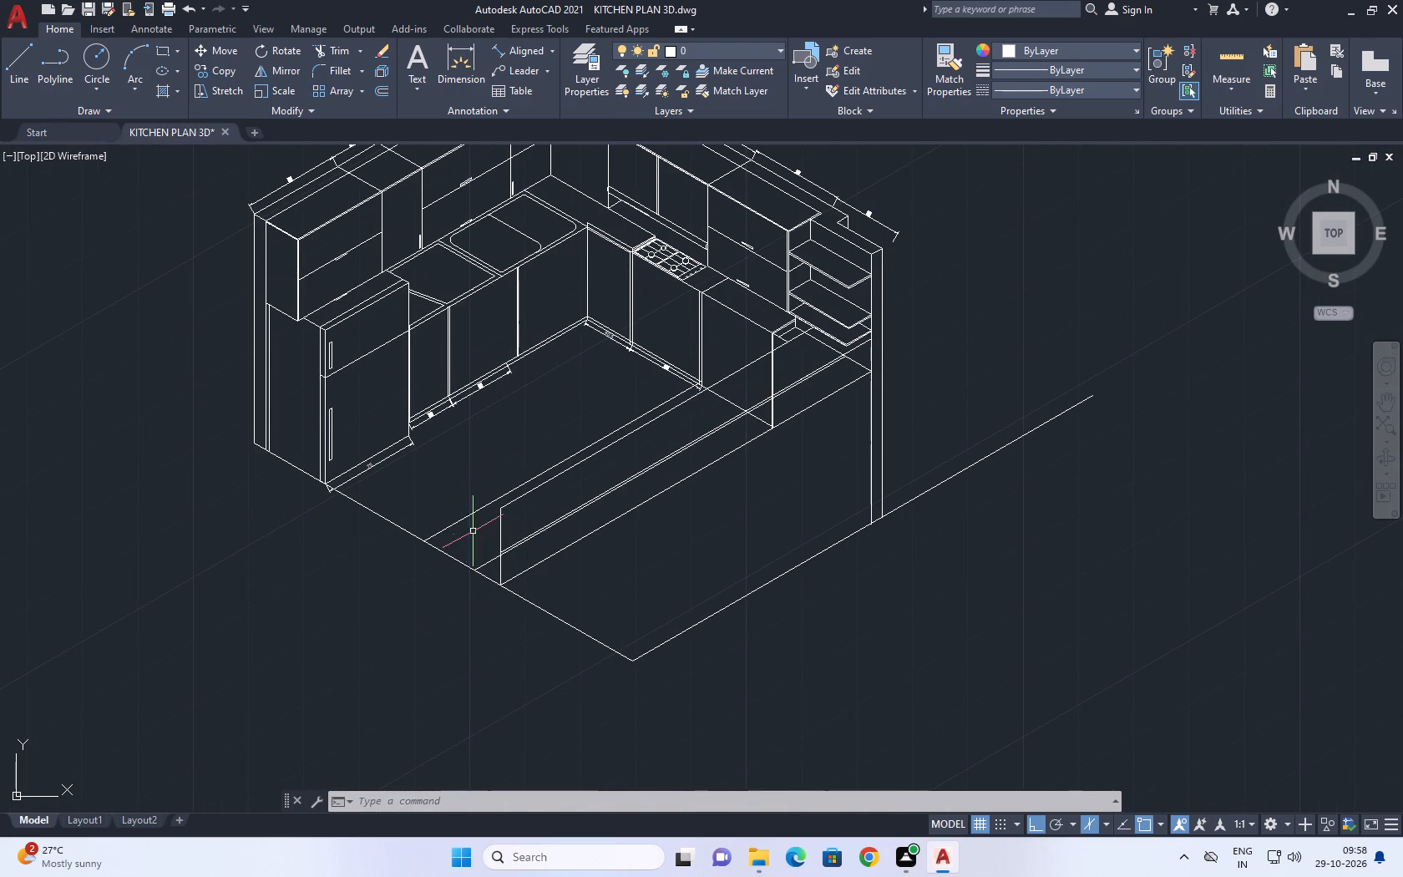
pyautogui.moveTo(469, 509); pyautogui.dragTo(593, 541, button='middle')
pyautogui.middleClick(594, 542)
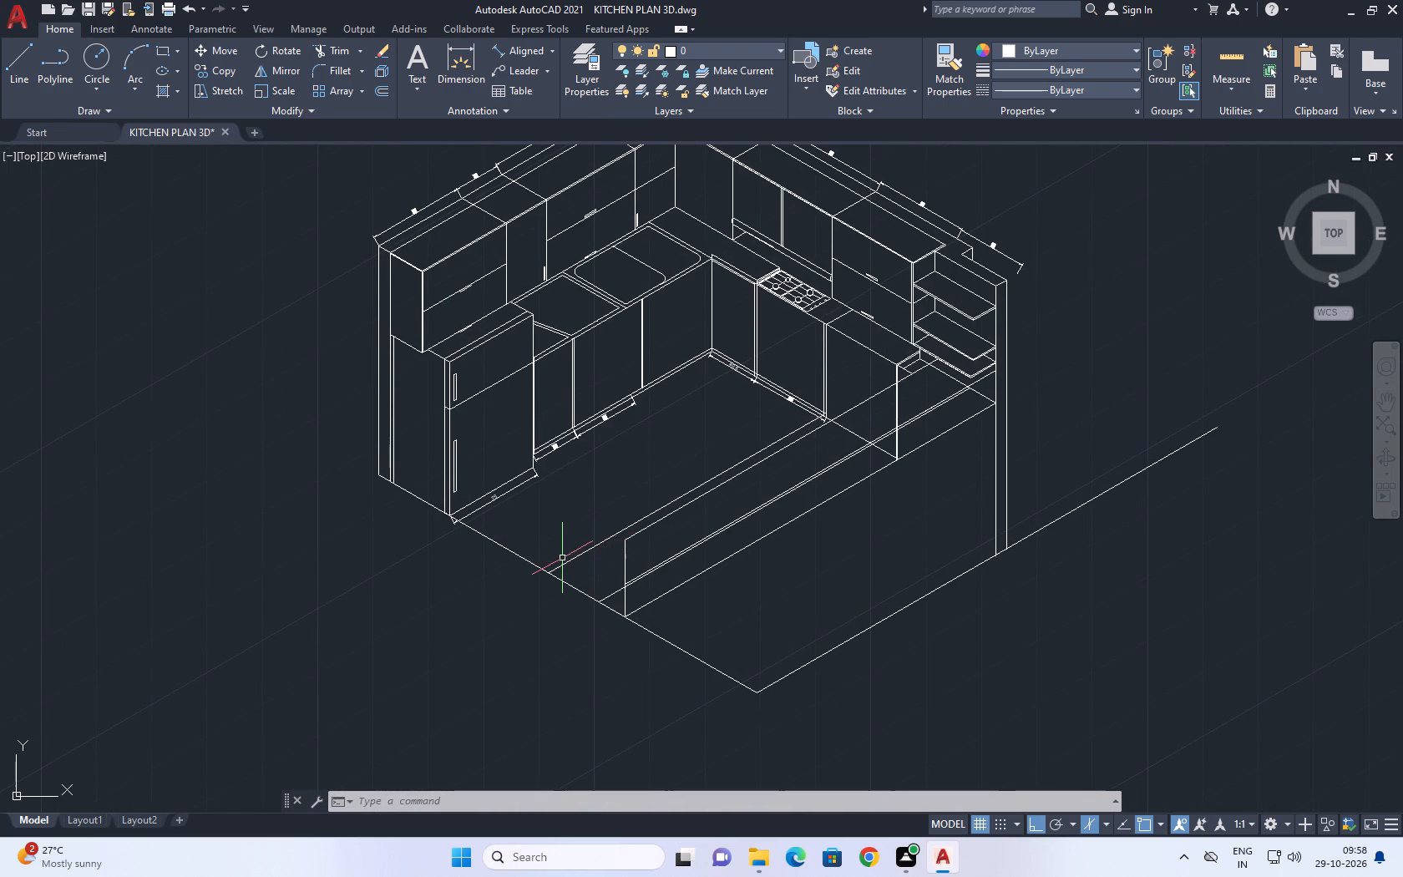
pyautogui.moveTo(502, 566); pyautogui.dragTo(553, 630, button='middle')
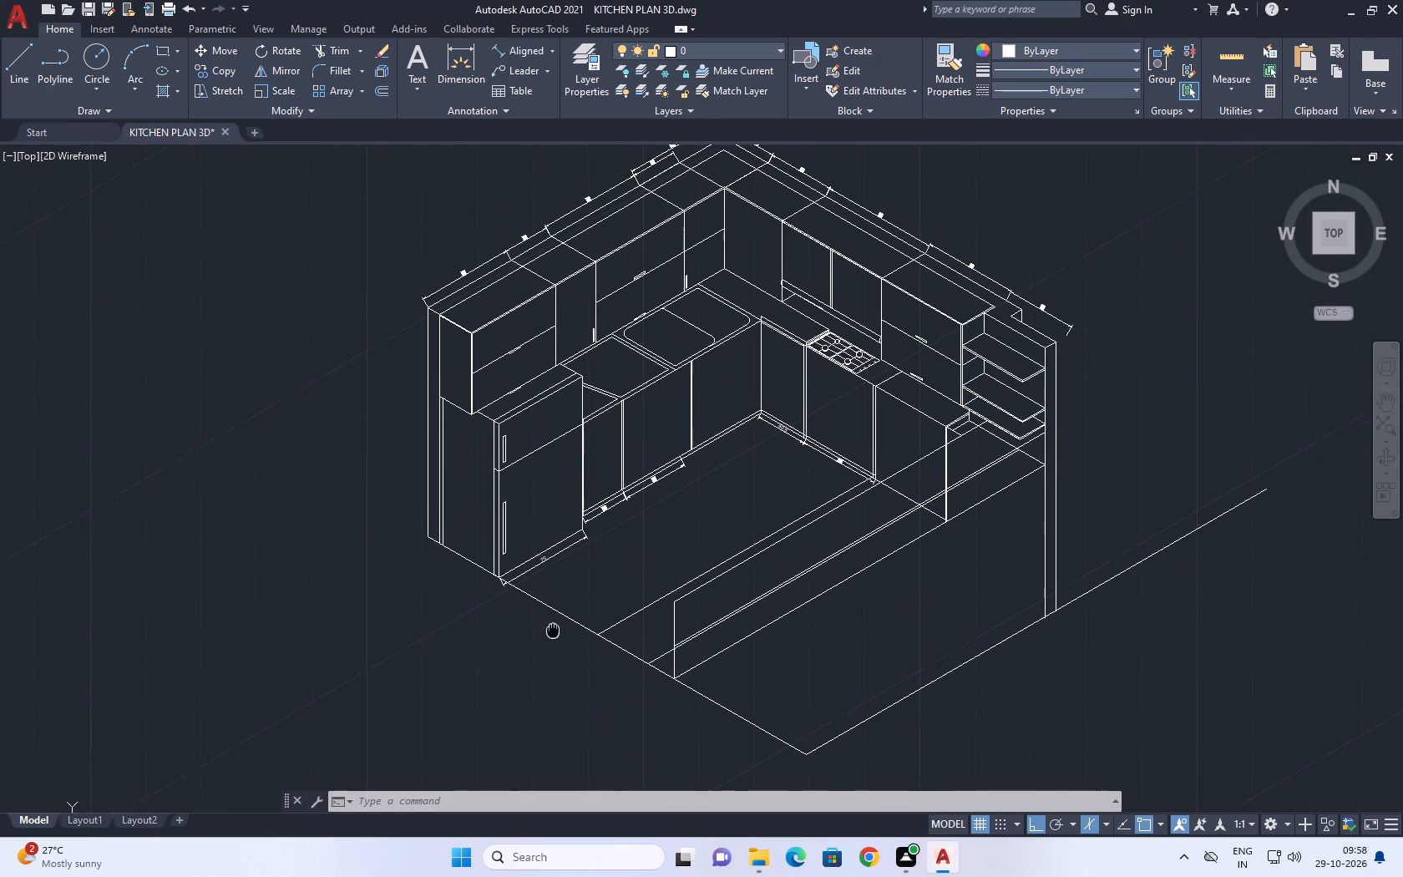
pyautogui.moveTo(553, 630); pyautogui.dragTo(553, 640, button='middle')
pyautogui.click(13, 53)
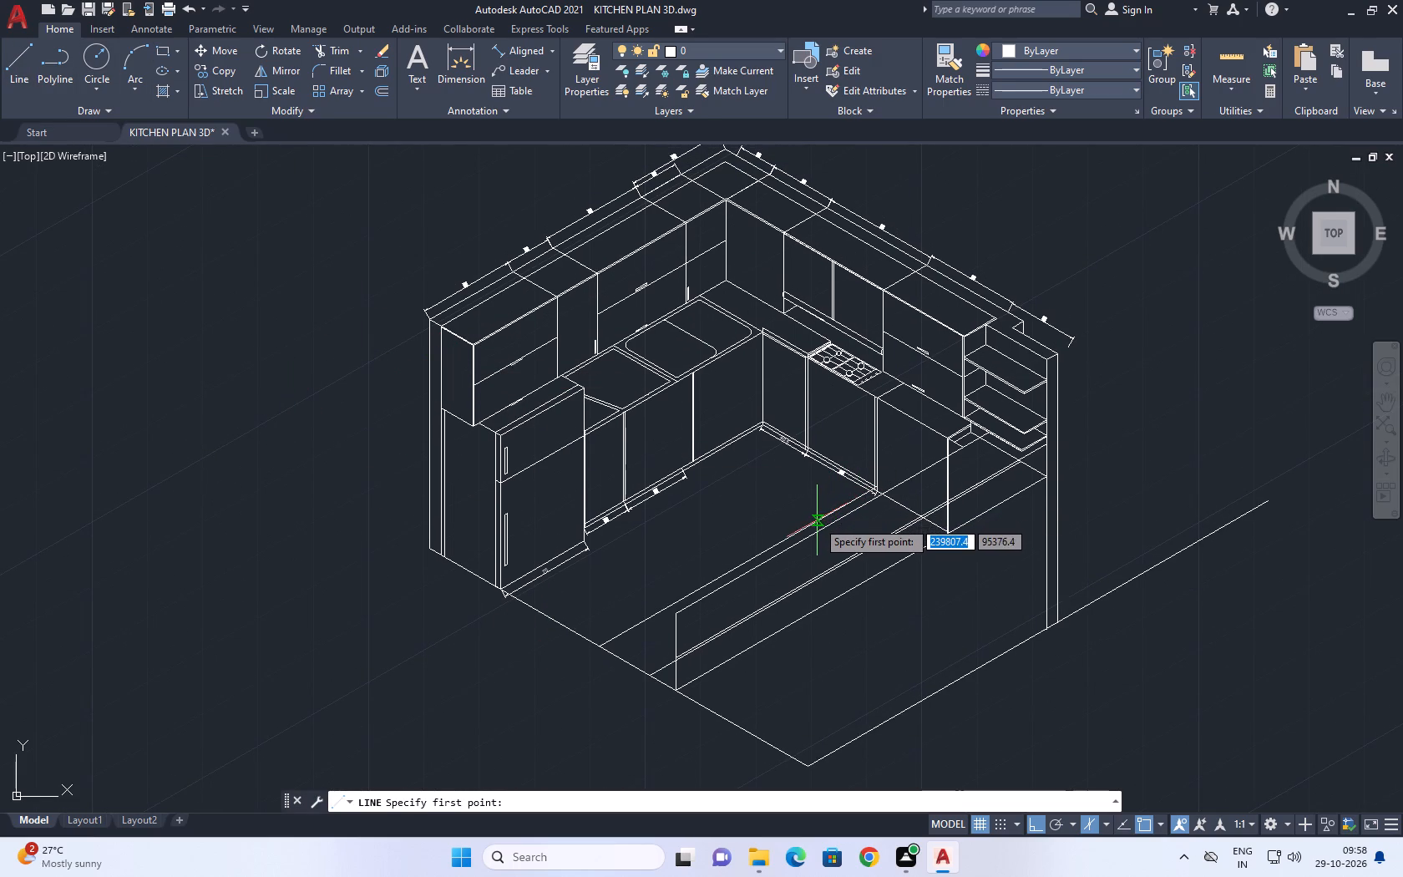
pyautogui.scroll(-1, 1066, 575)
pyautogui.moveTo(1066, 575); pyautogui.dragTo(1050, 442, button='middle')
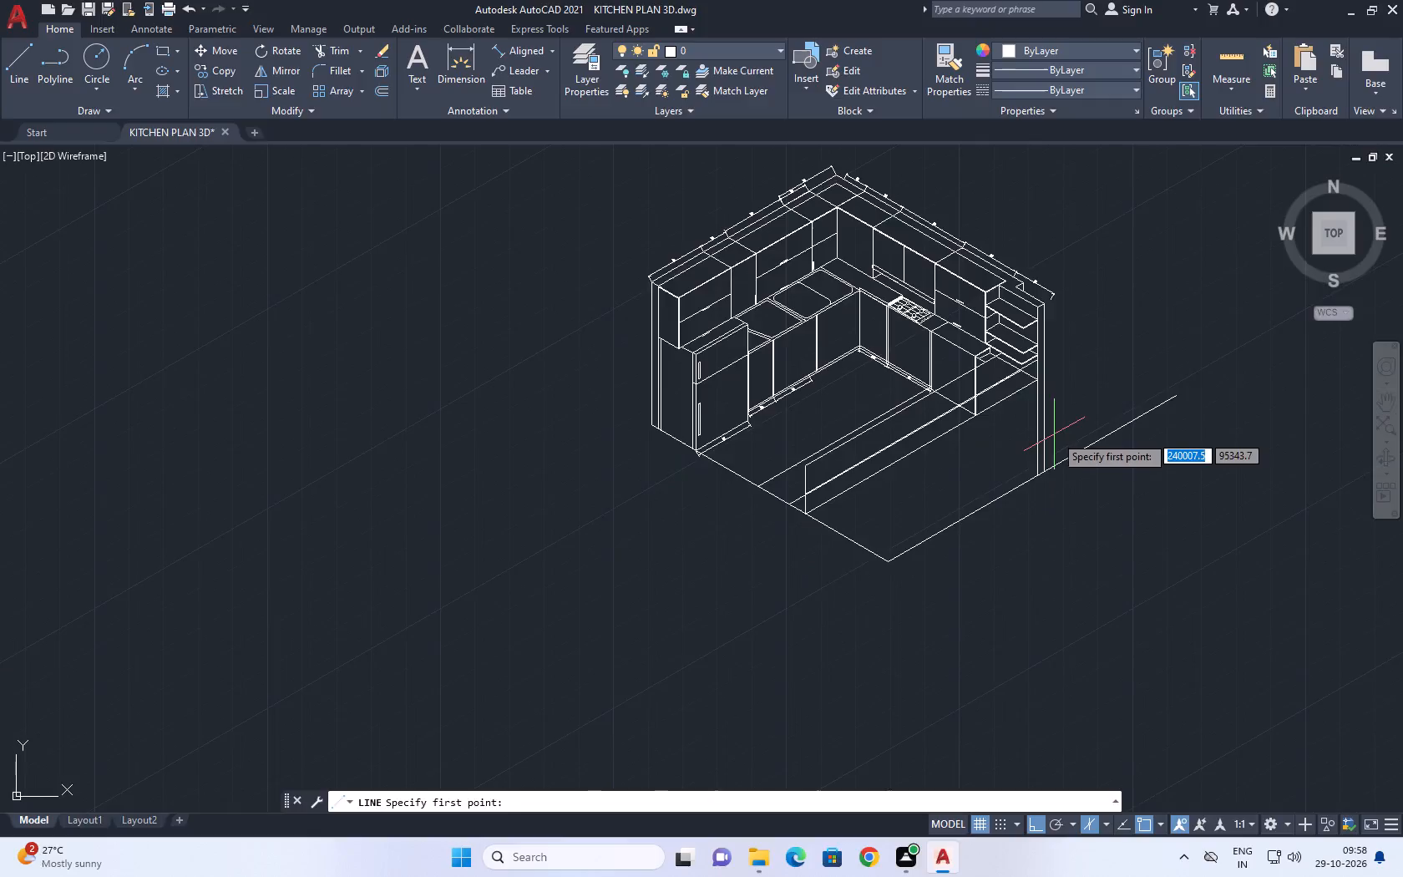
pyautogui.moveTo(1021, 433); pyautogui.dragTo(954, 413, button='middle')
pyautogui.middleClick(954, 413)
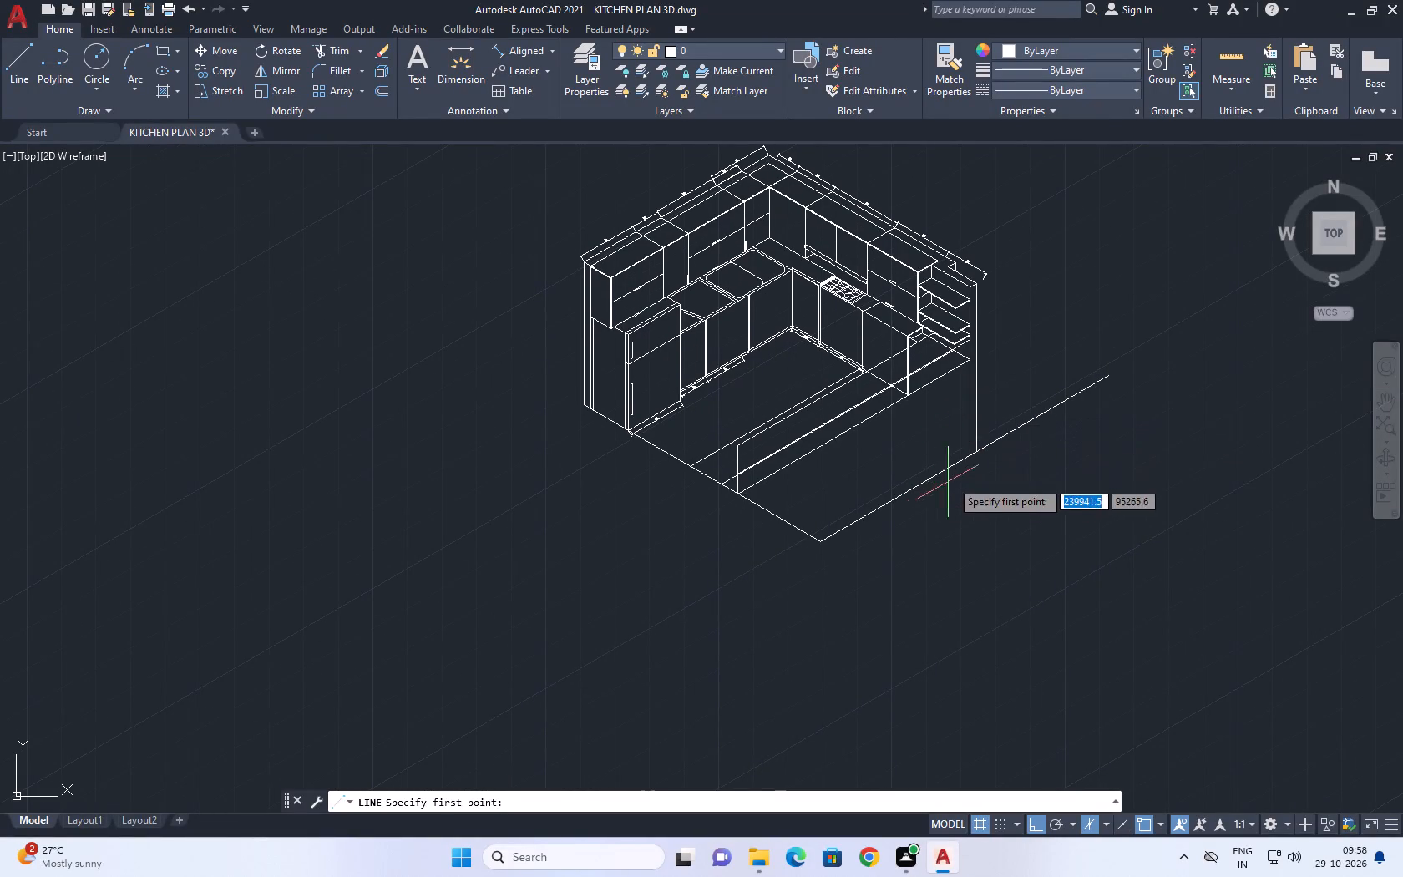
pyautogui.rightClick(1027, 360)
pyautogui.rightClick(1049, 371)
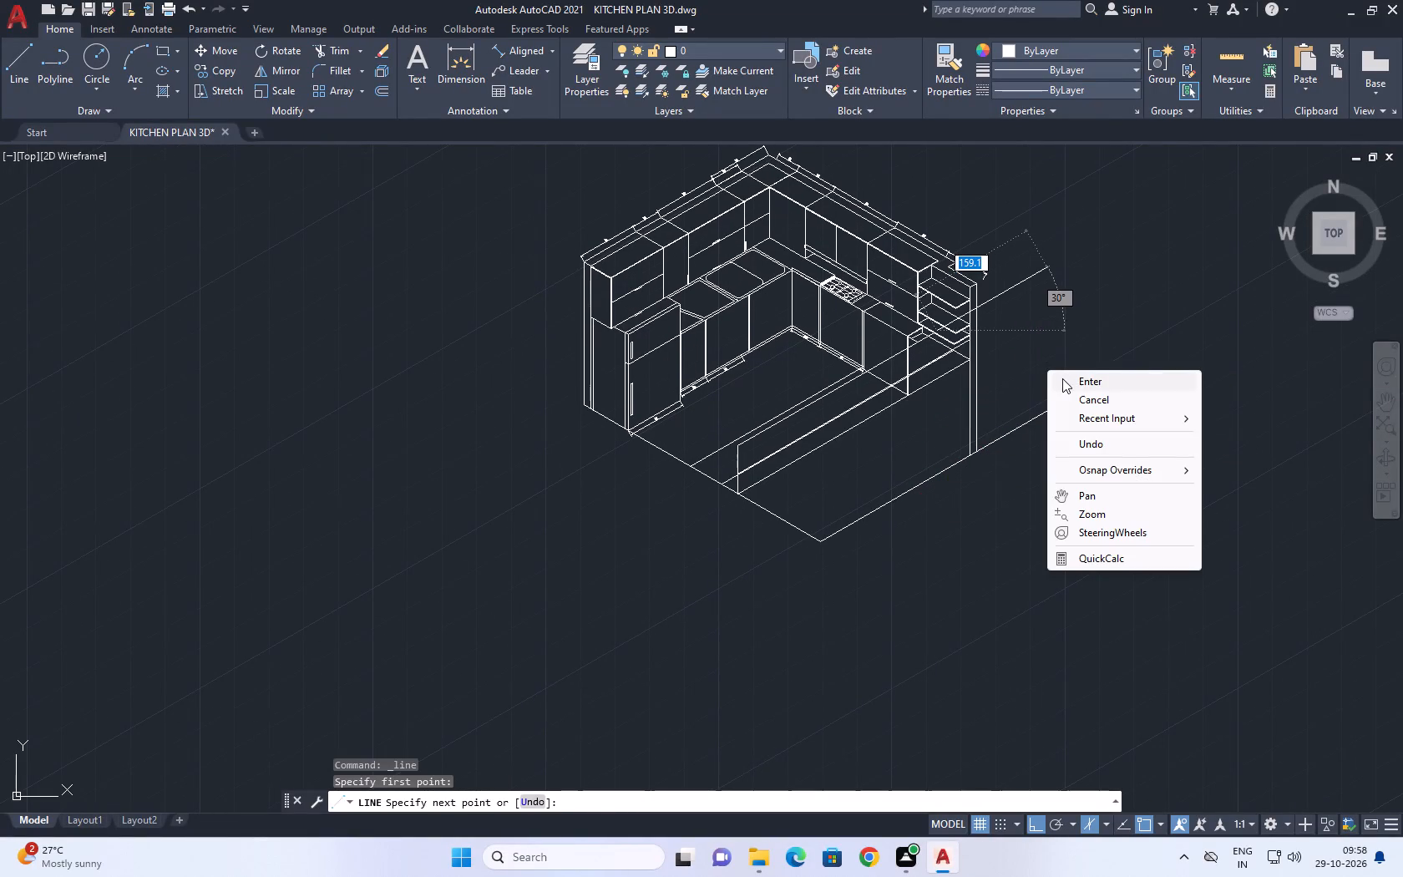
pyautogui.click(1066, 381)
# Erase the outermost floor line running from the foot of the new vertical to the end wall.
pyautogui.scroll(2, 887, 363)
pyautogui.click(1000, 409)
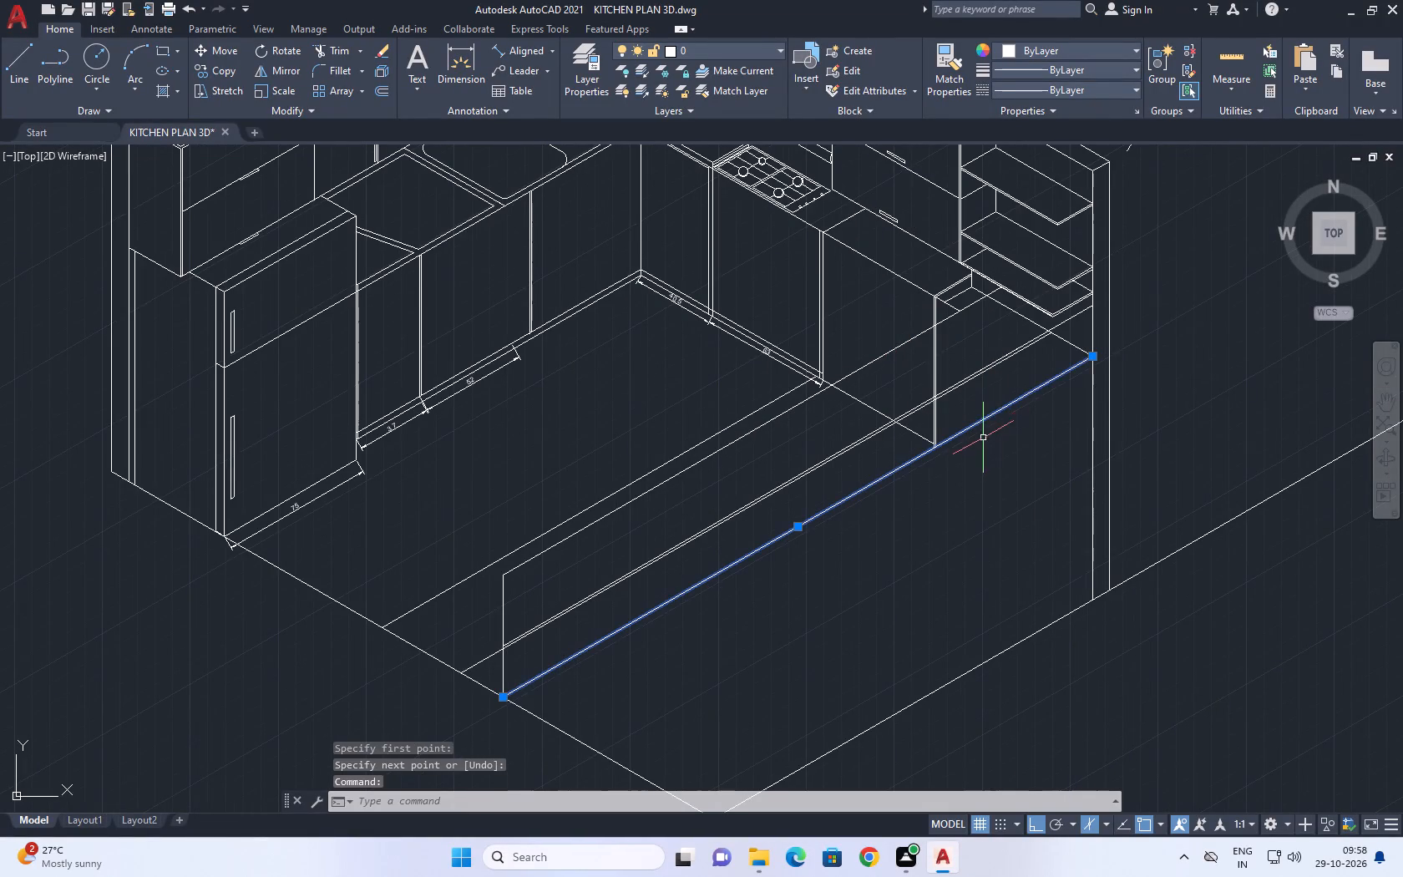
pyautogui.rightClick(981, 444)
pyautogui.click(1045, 126)
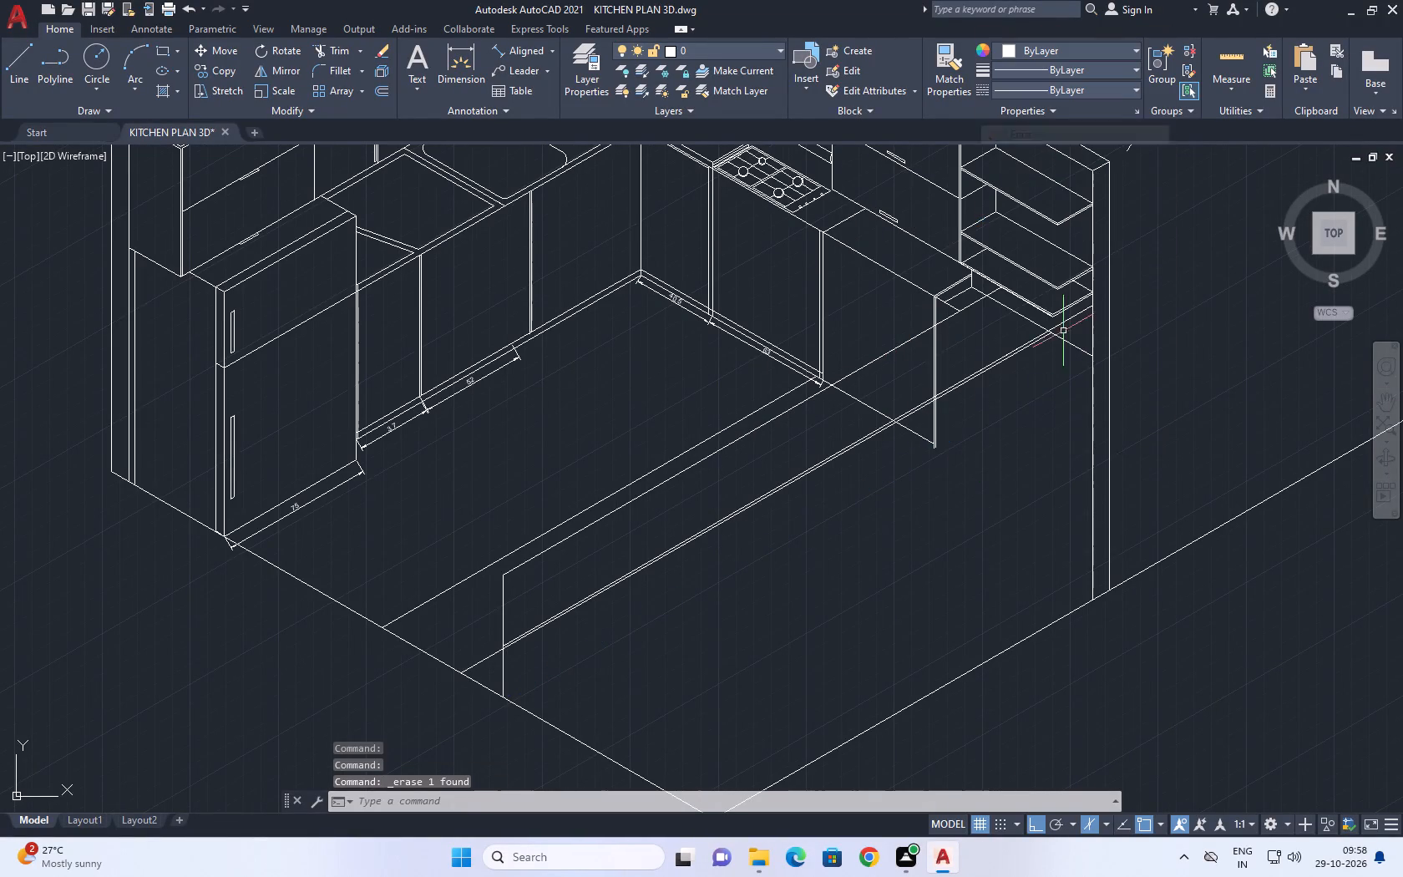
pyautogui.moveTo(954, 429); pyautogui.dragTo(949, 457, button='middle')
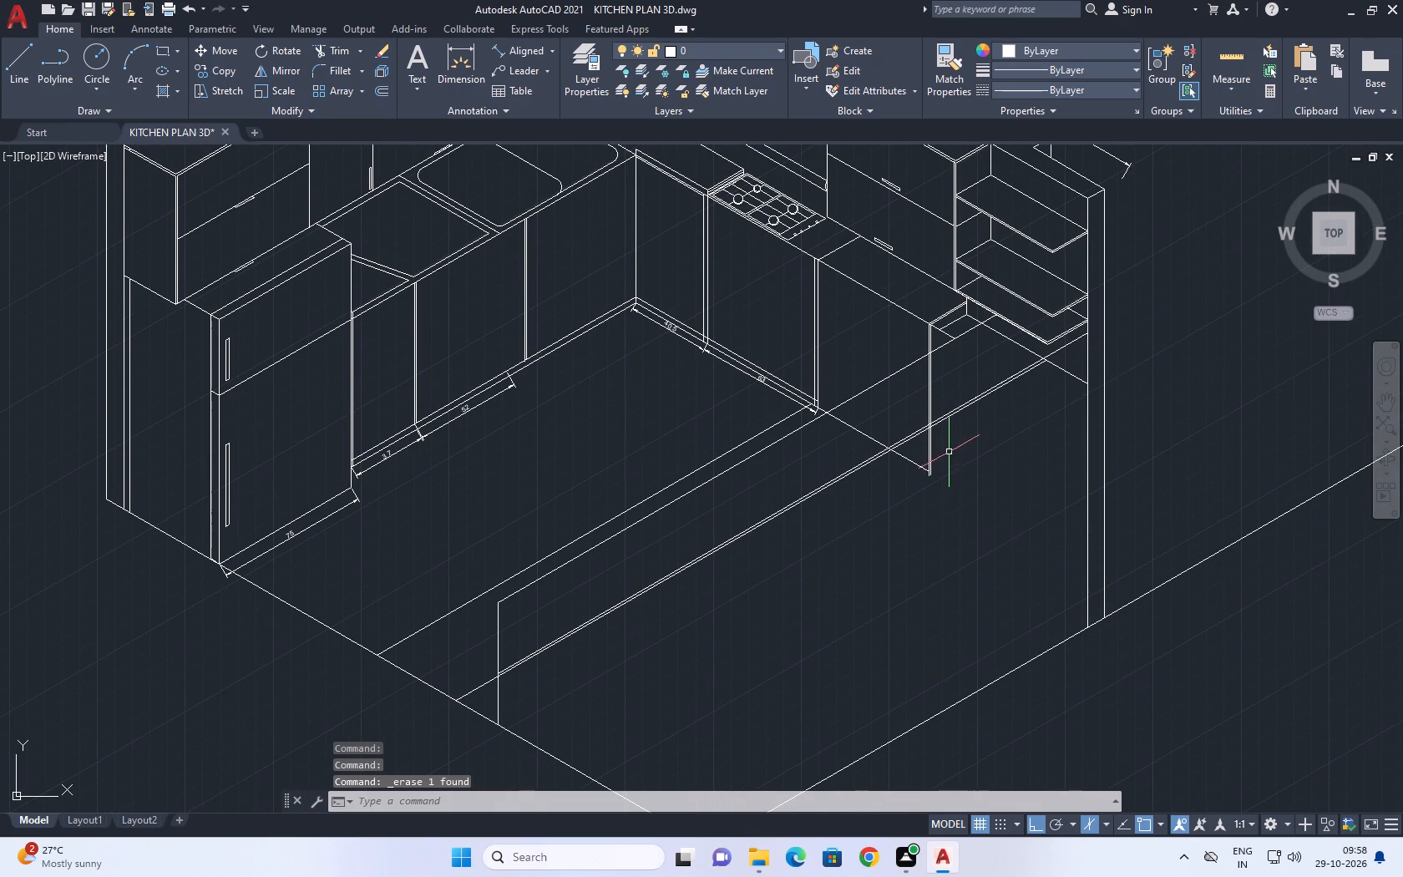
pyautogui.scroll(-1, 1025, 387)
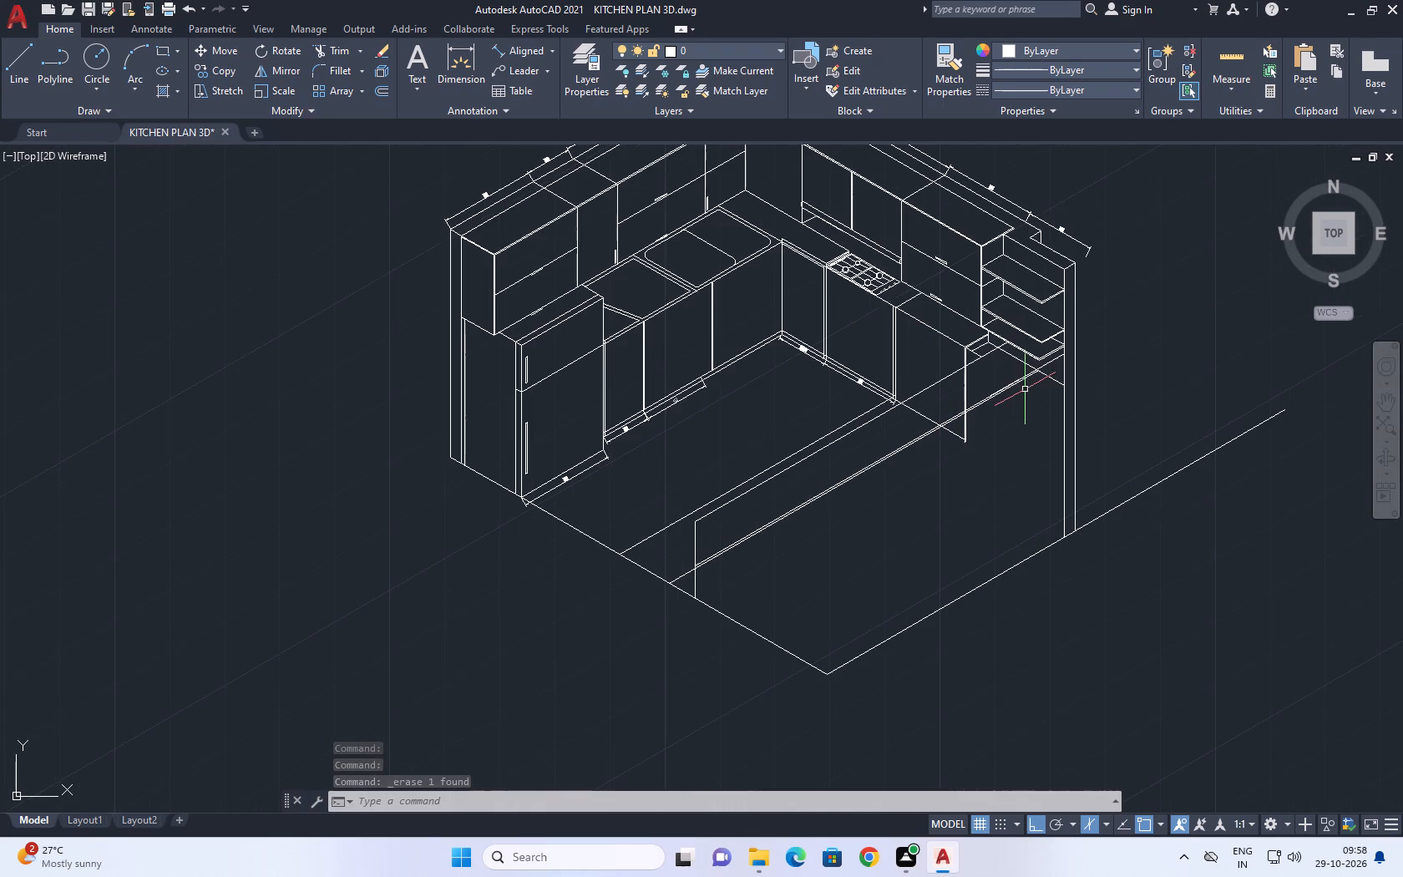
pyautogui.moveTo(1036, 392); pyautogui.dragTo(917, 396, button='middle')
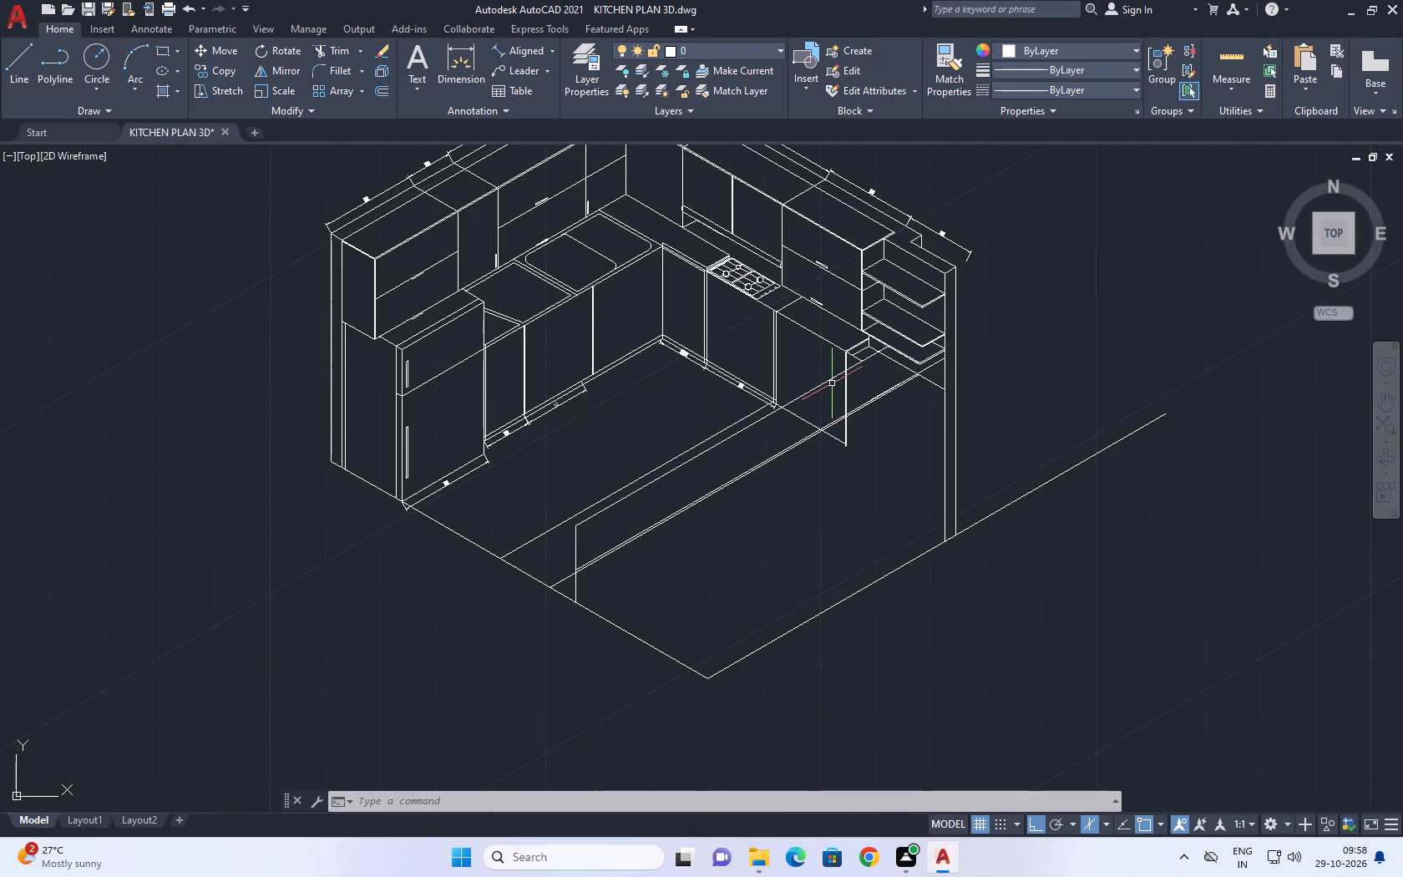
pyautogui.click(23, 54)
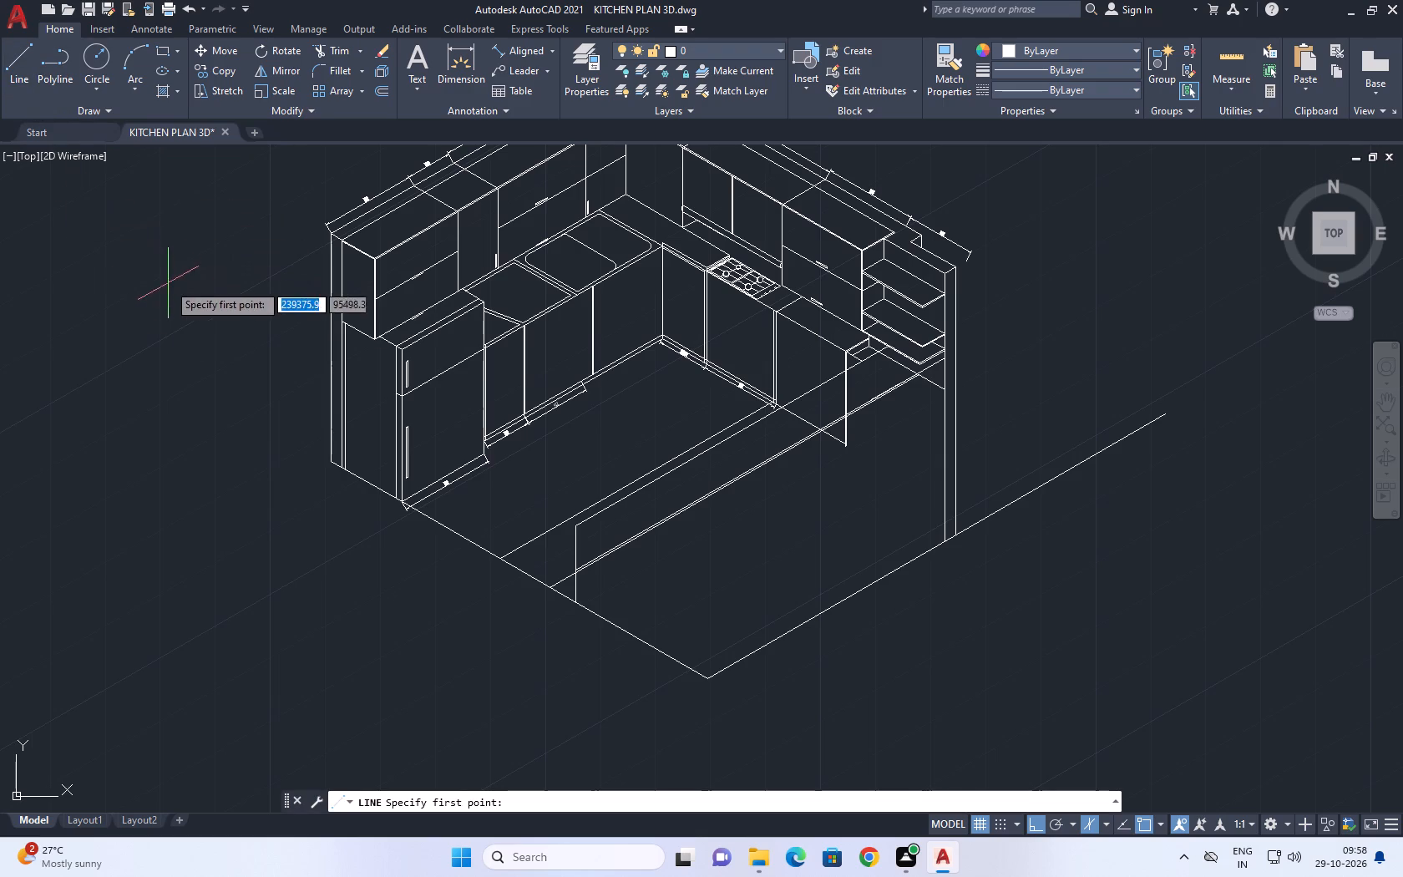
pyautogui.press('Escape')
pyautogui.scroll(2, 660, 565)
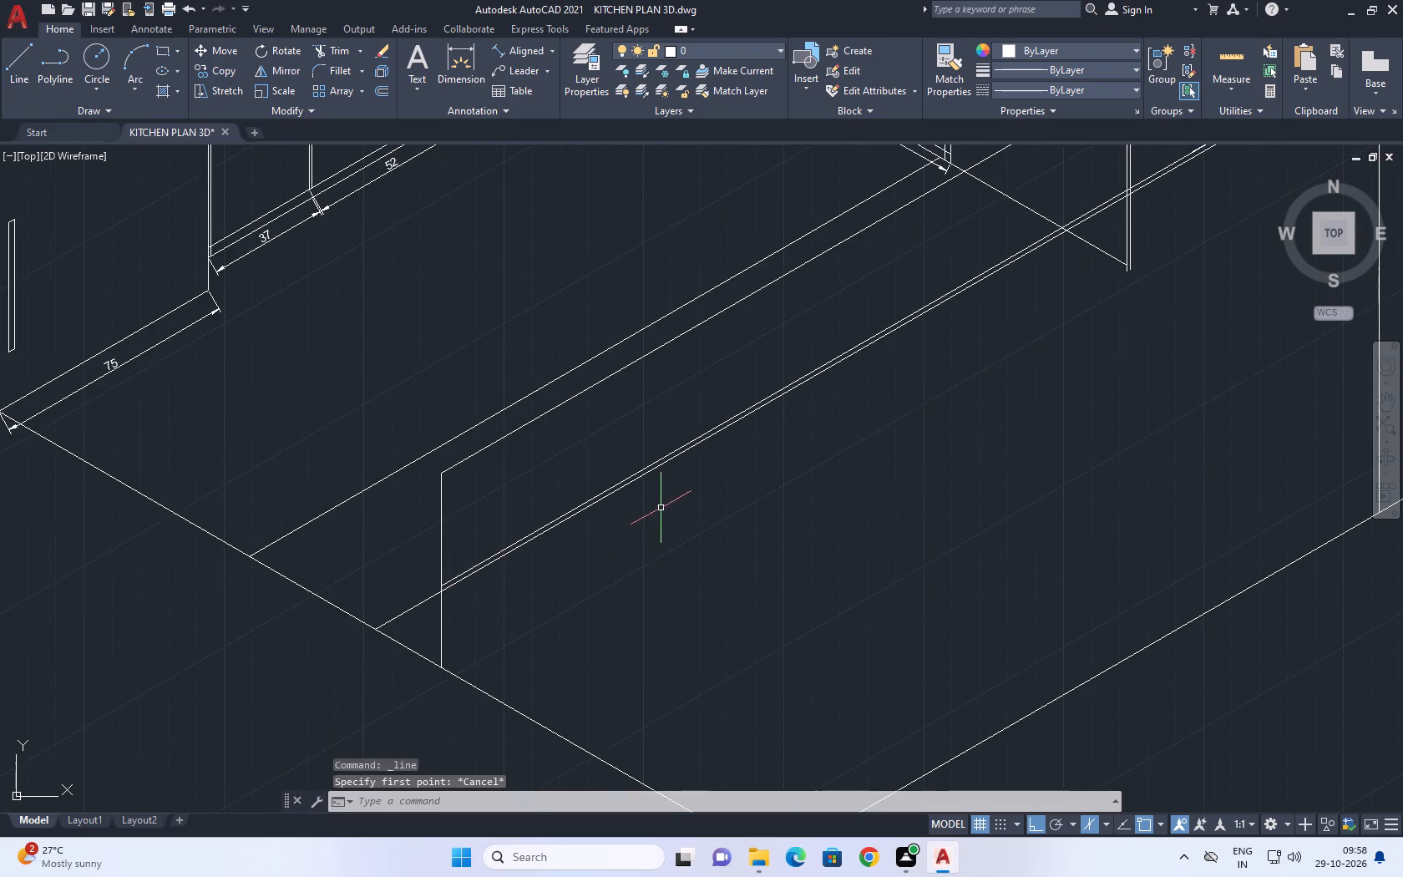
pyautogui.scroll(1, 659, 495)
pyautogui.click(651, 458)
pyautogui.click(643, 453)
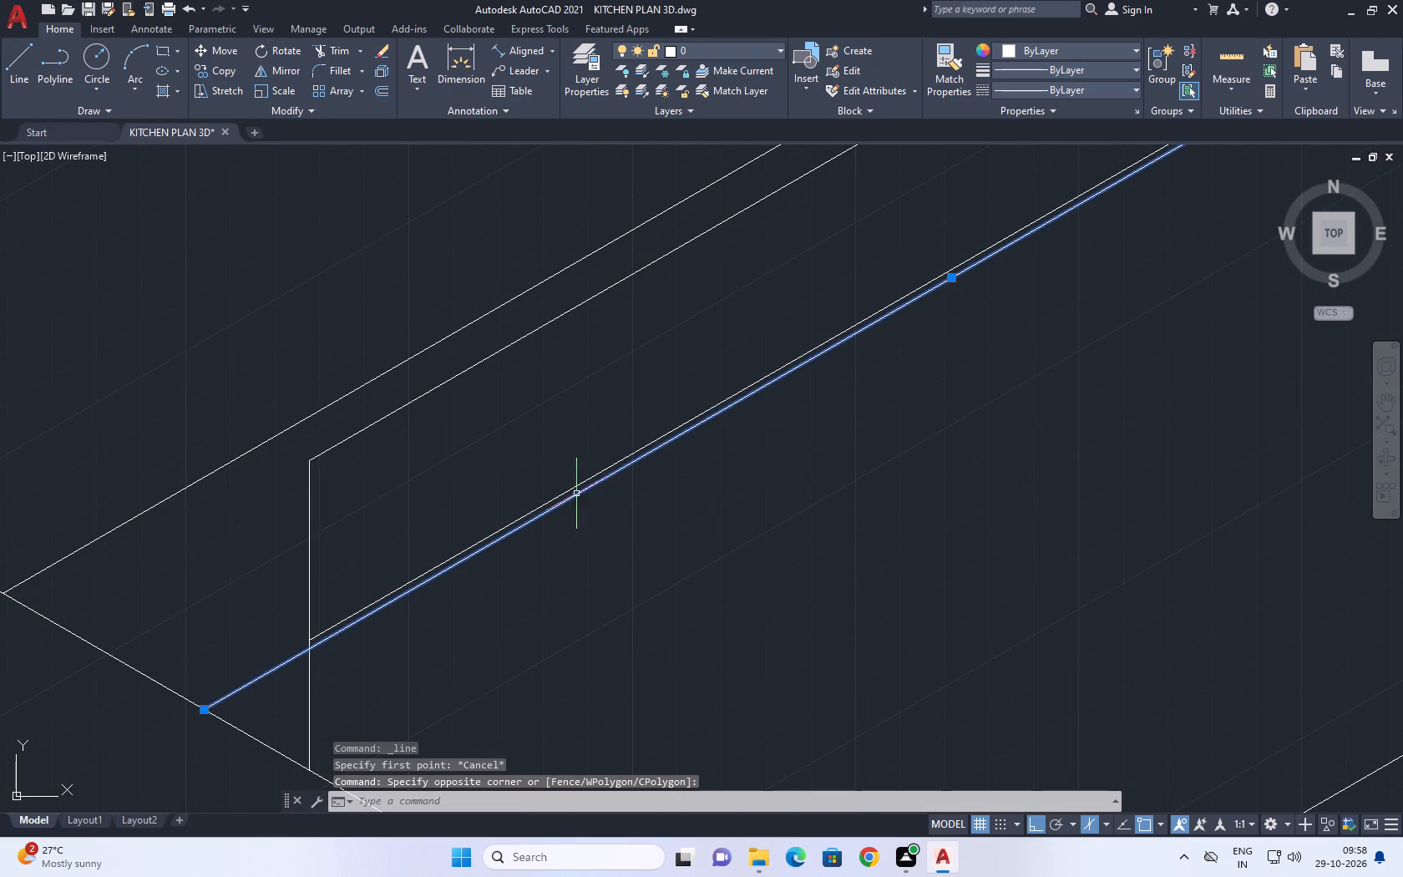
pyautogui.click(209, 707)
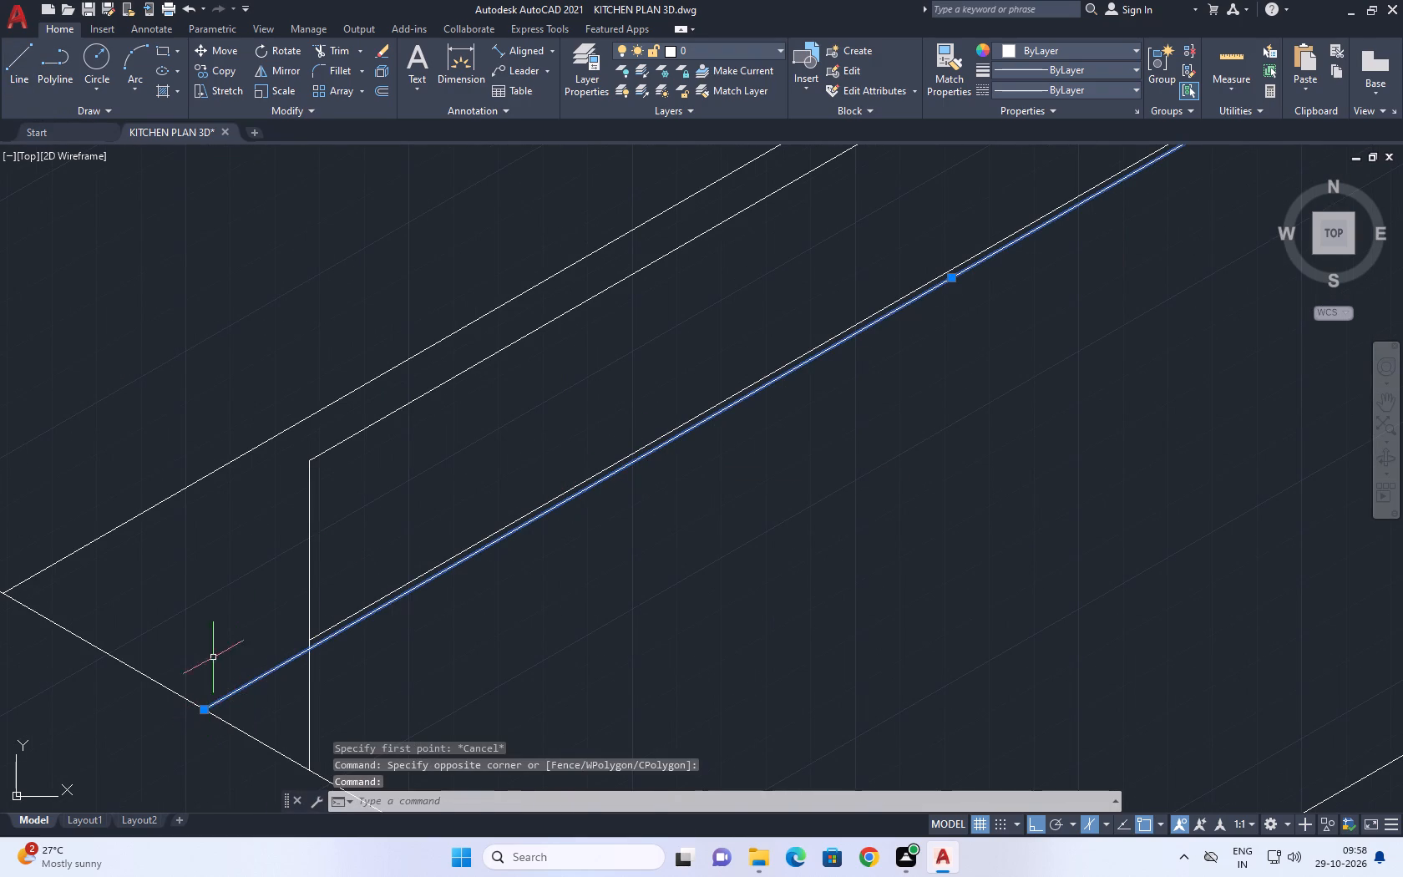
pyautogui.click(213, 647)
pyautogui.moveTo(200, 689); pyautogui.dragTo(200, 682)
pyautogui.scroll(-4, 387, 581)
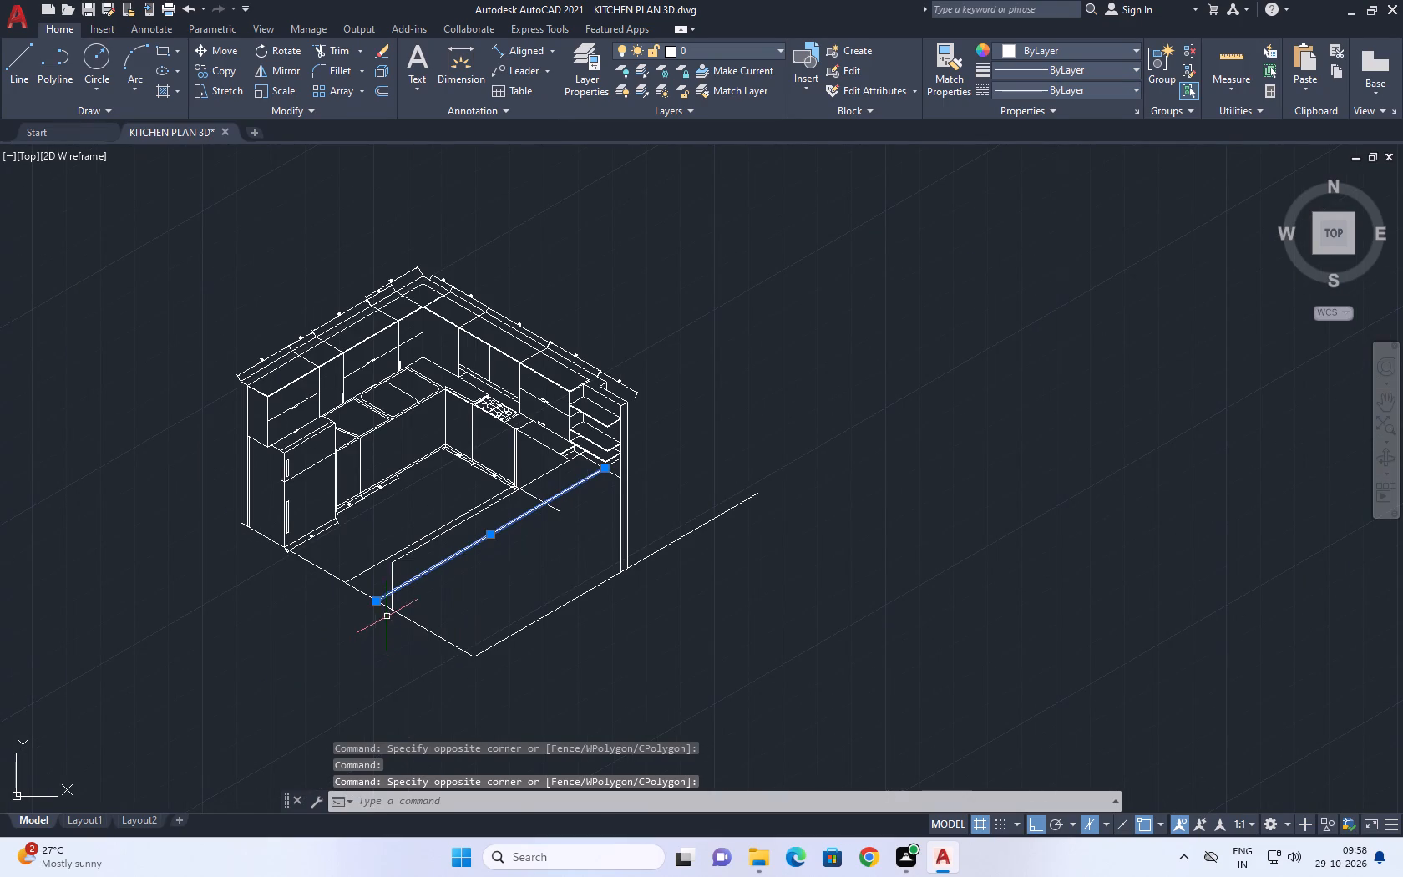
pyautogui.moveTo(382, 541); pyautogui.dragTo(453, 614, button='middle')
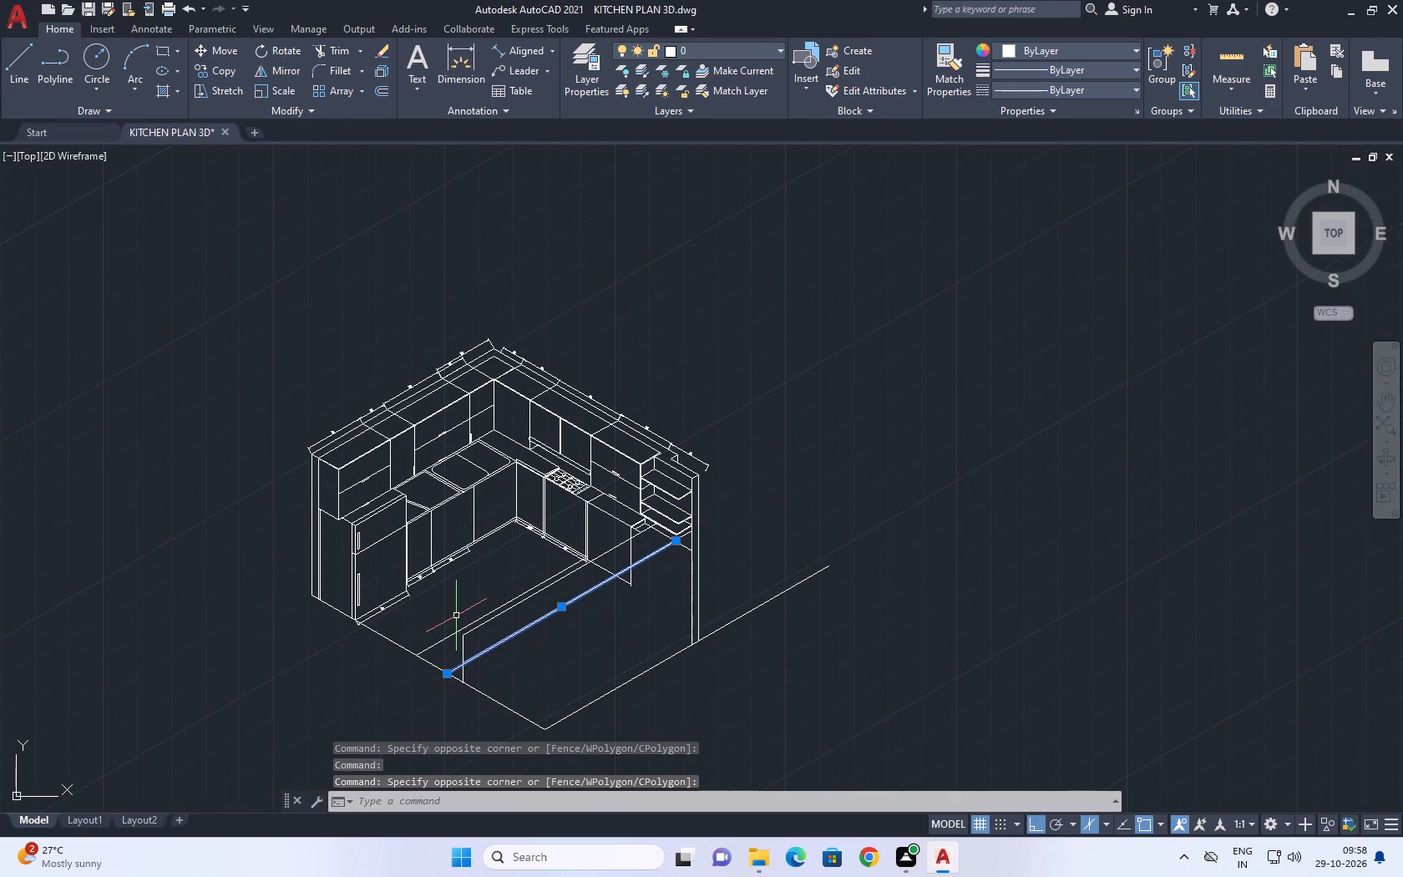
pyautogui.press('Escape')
# Copy the two collinear front floor-edge lines running out from the fridge 23.51 along the 30° direction.
pyautogui.scroll(1, 490, 699)
pyautogui.moveTo(509, 690); pyautogui.dragTo(463, 704)
pyautogui.click(446, 713)
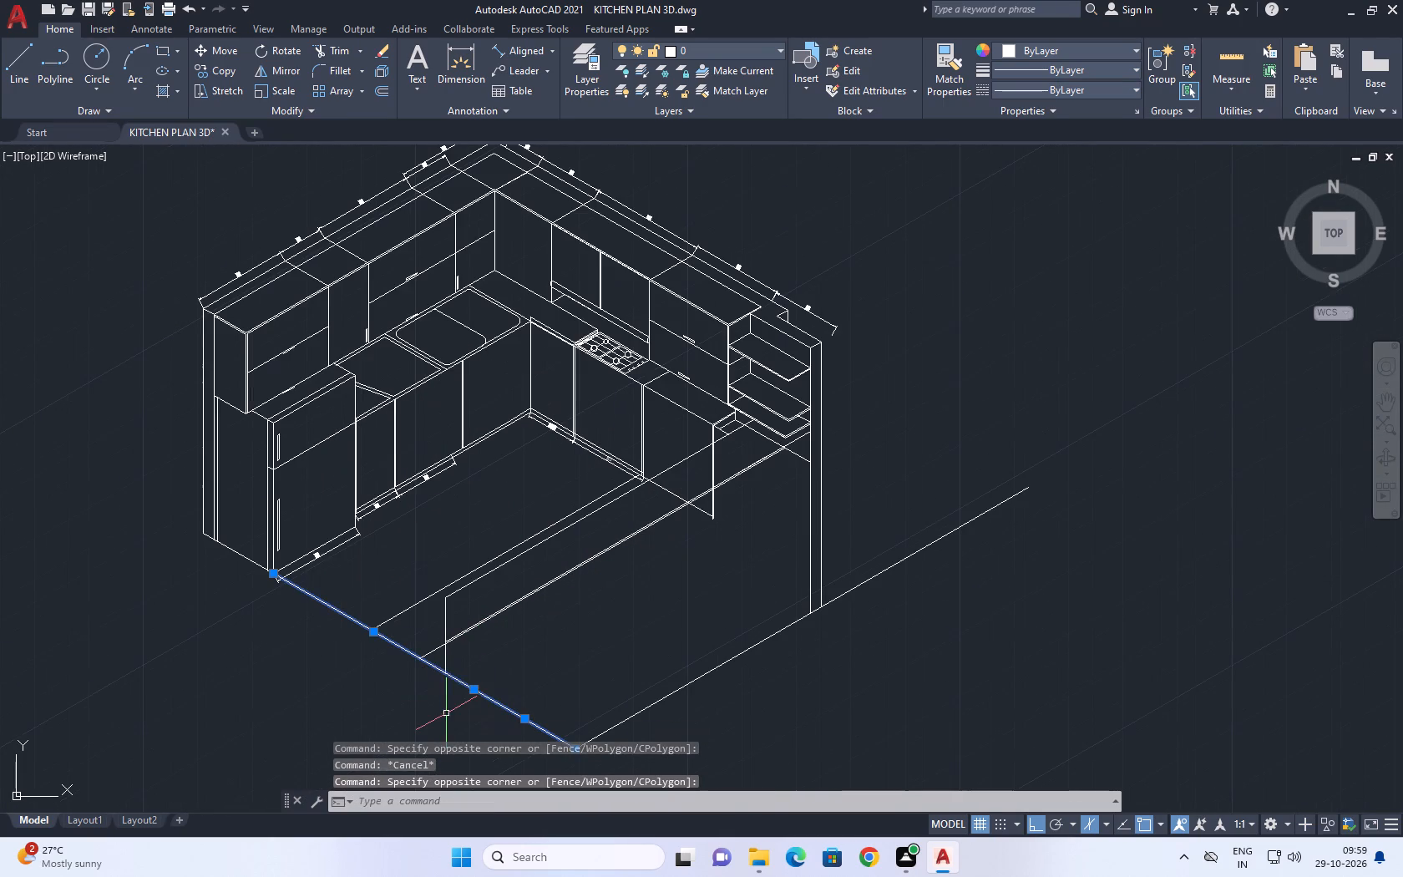
pyautogui.press('c')
pyautogui.press('o')
pyautogui.press('space')
pyautogui.moveTo(474, 692); pyautogui.dragTo(484, 690)
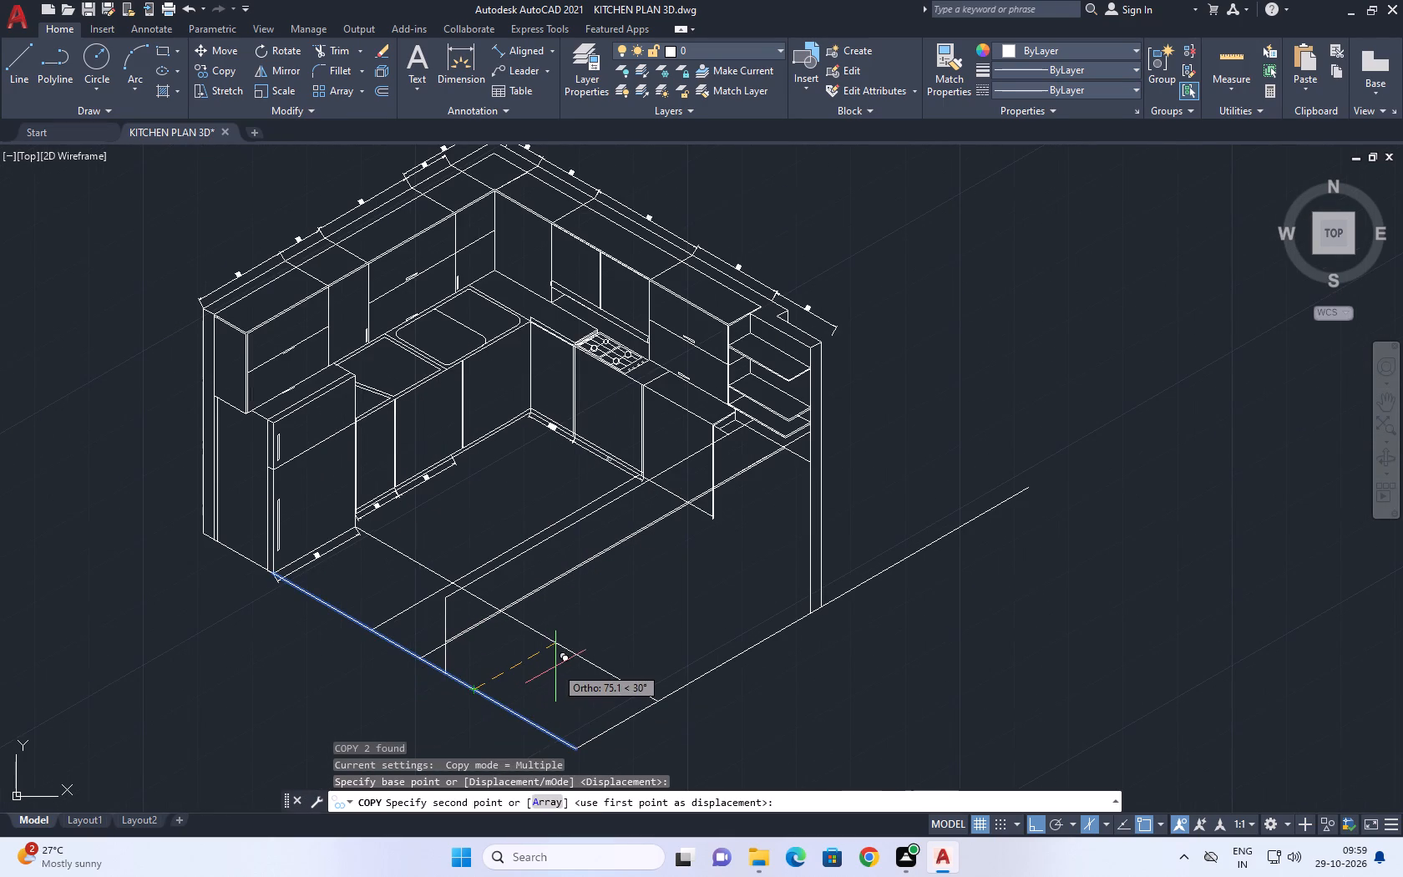
pyautogui.press('2')
pyautogui.press('3')
pyautogui.press('.')
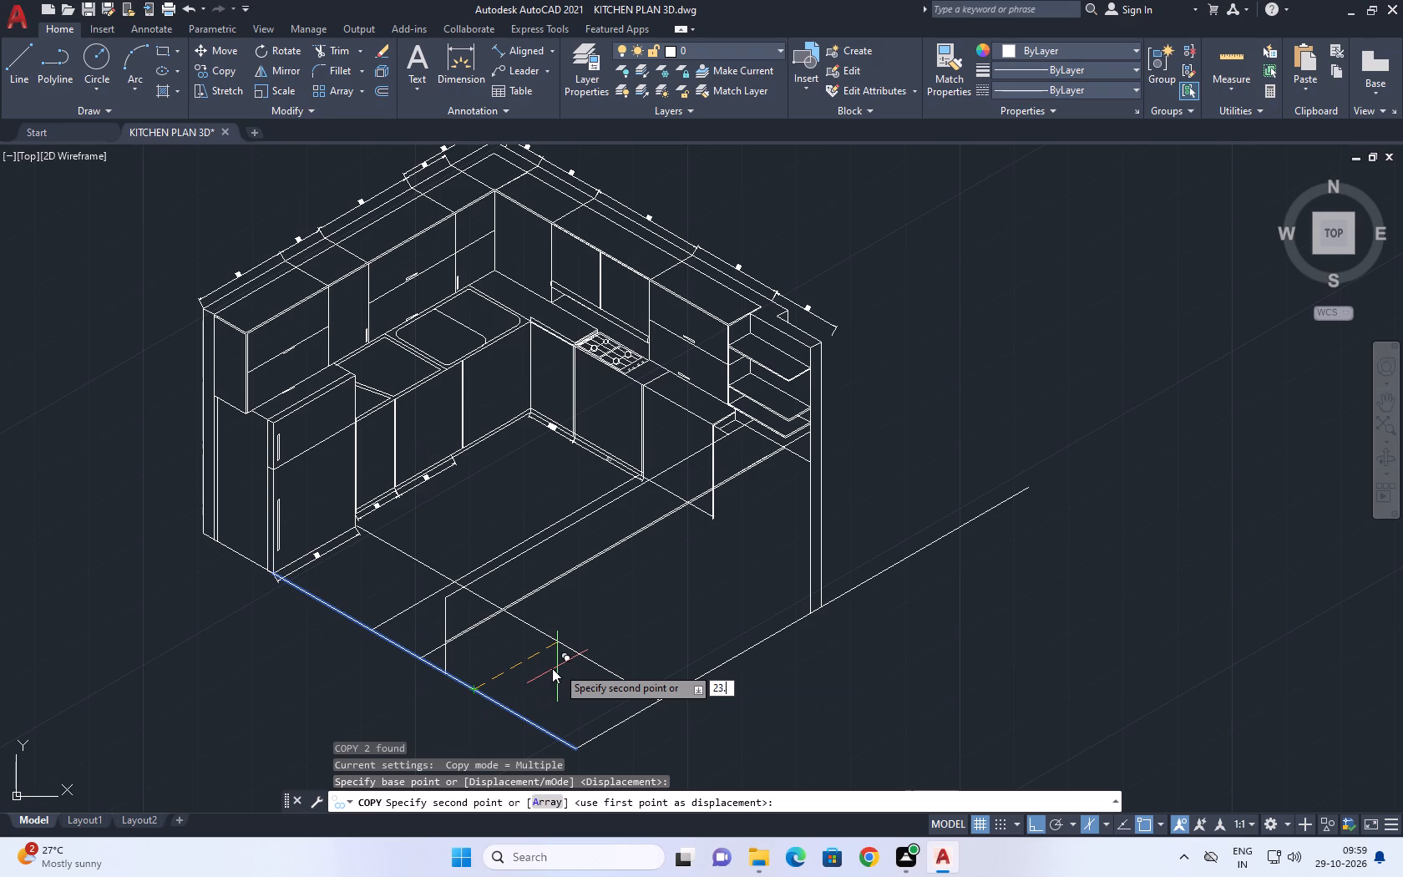
pyautogui.press('6')
pyautogui.press('BackSpace')
pyautogui.press('5')
pyautogui.write('1')
pyautogui.press('space')
pyautogui.press('Escape')
# Draw a vertical line about 165 up from the copied edge's end on the 30° floor line, past the two raised lines.
pyautogui.moveTo(452, 643); pyautogui.dragTo(494, 587, button='middle')
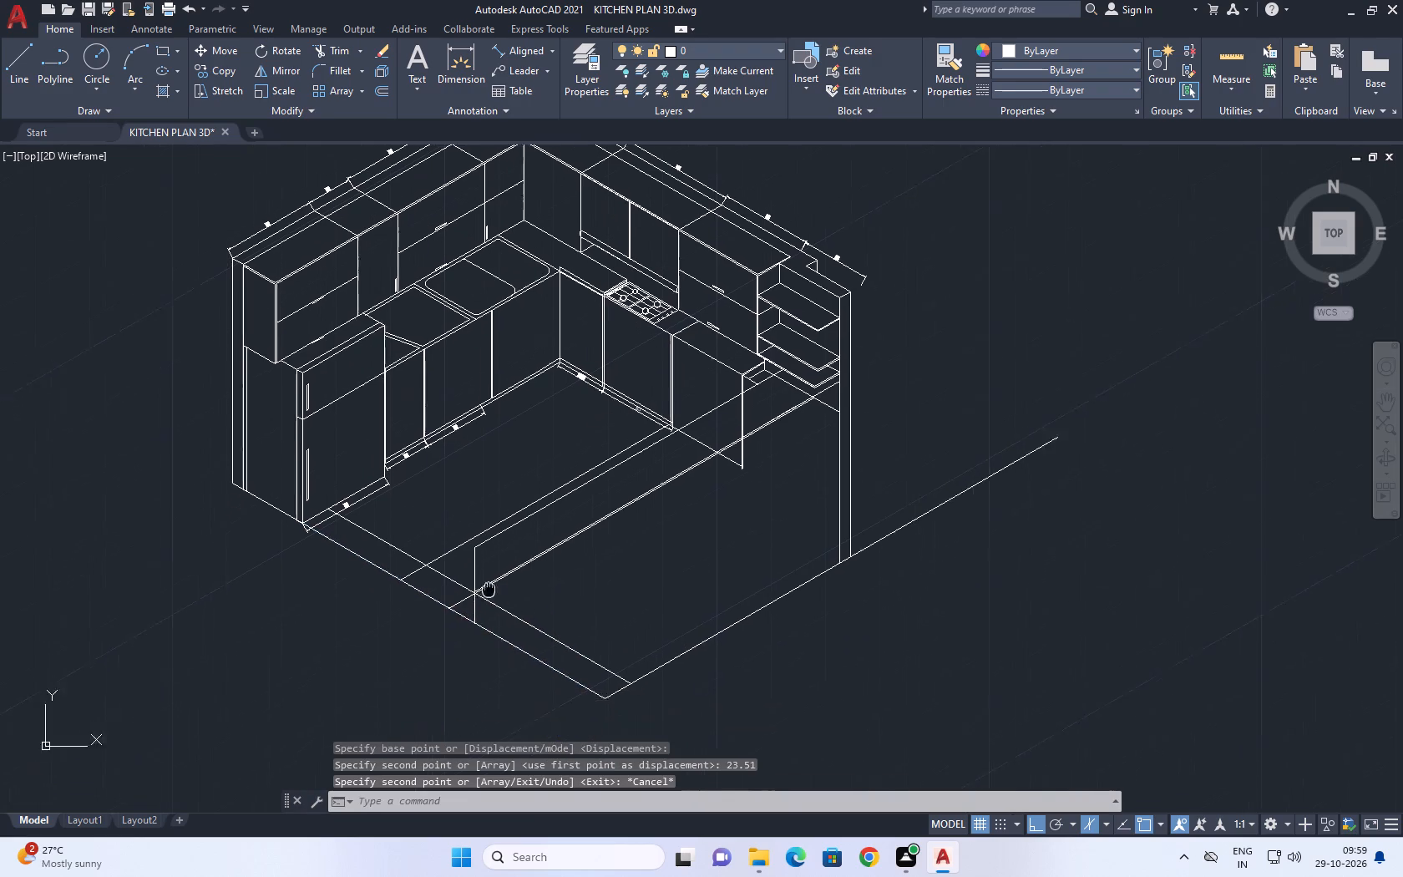
pyautogui.moveTo(494, 587); pyautogui.dragTo(552, 585, button='middle')
pyautogui.middleClick(577, 594)
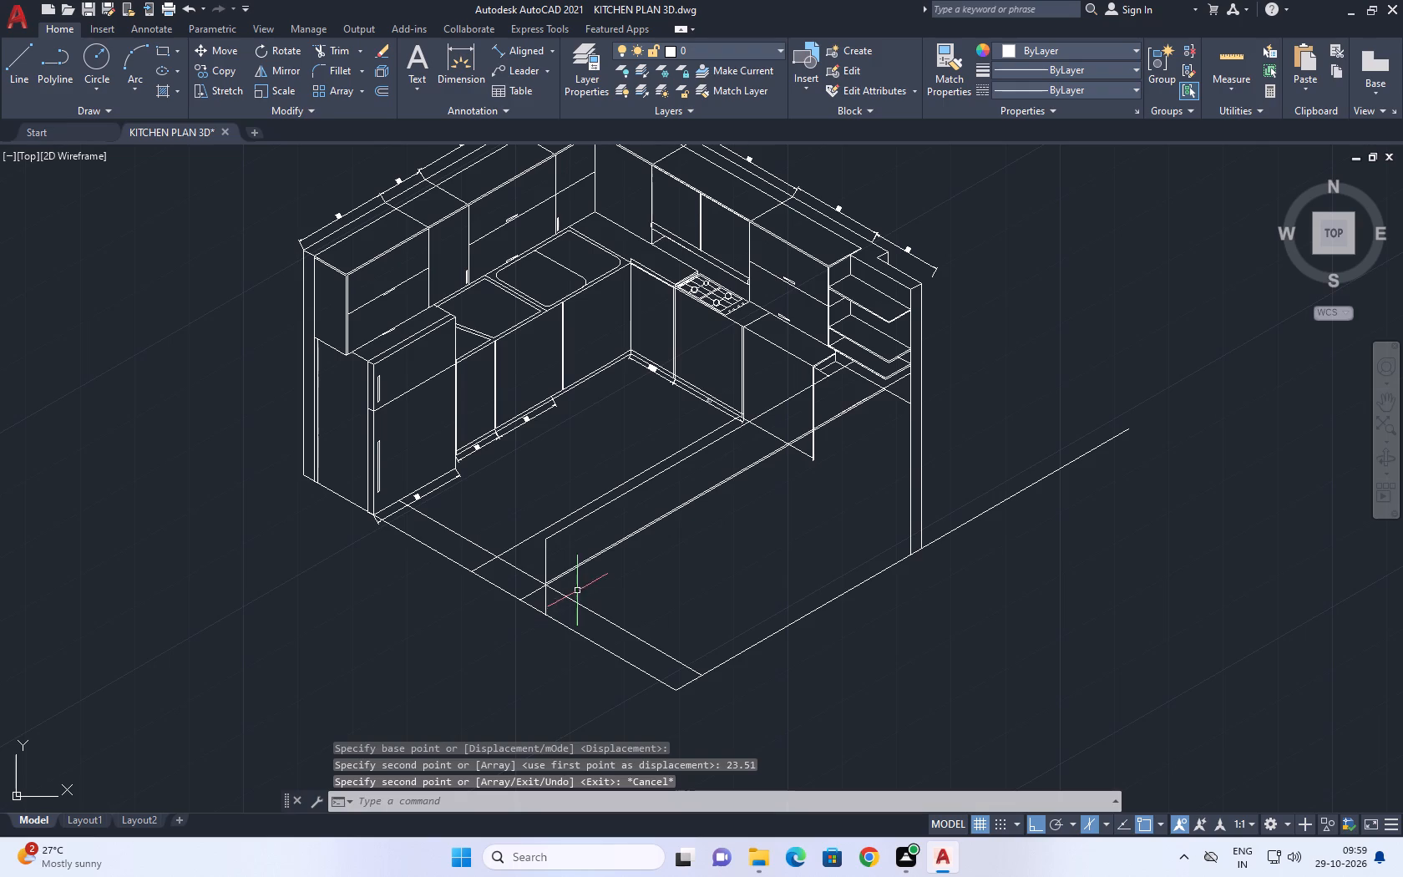
pyautogui.press('l')
pyautogui.press('space')
pyautogui.moveTo(701, 671); pyautogui.dragTo(698, 651)
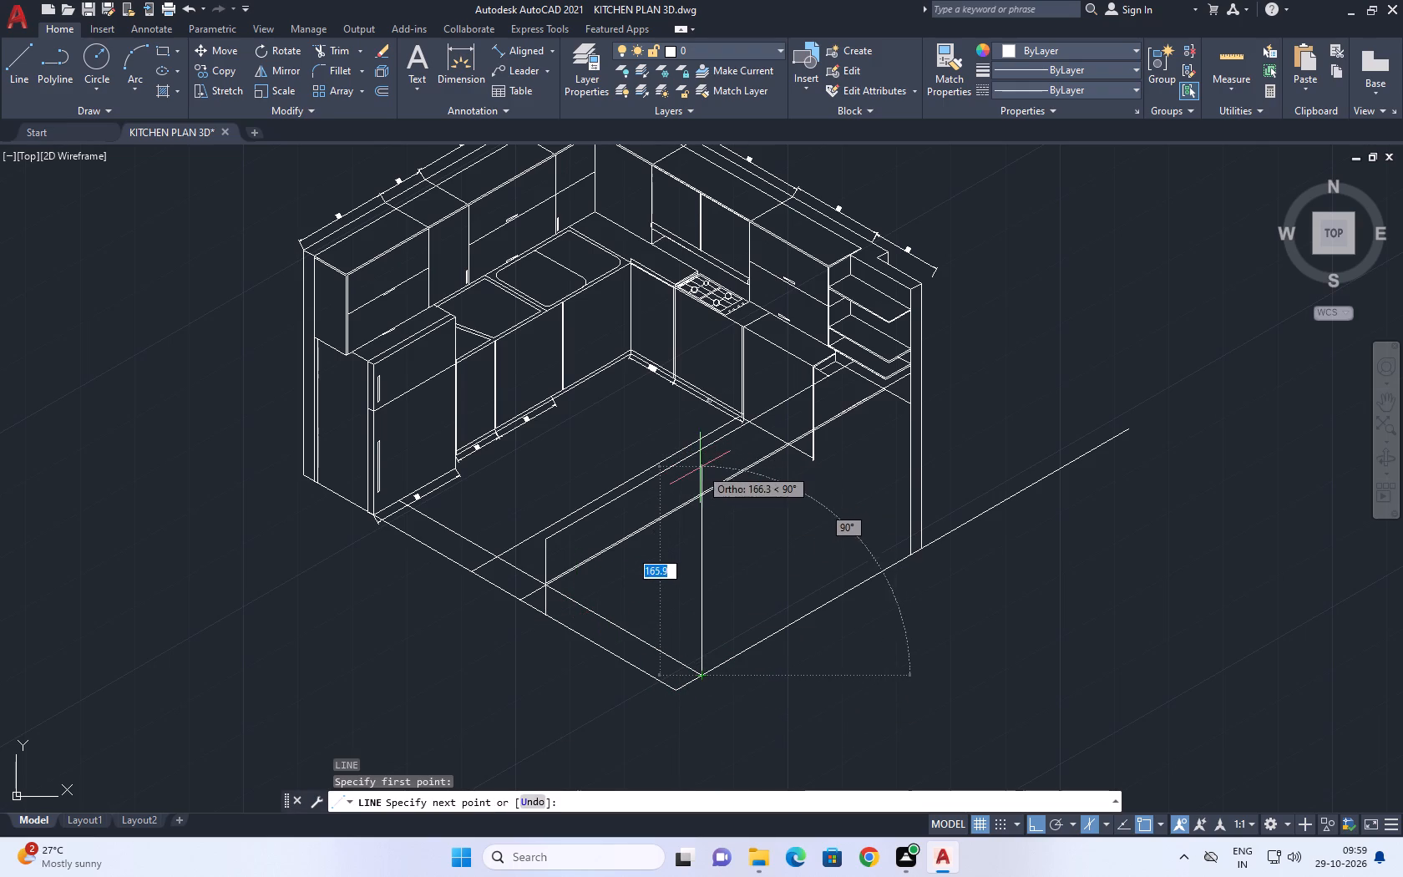
pyautogui.click(700, 469)
pyautogui.press('space')
# Trim the two close parallel 30° lines where they extend beyond the new vertical, on its fridge side.
pyautogui.moveTo(684, 504); pyautogui.dragTo(687, 534, button='middle')
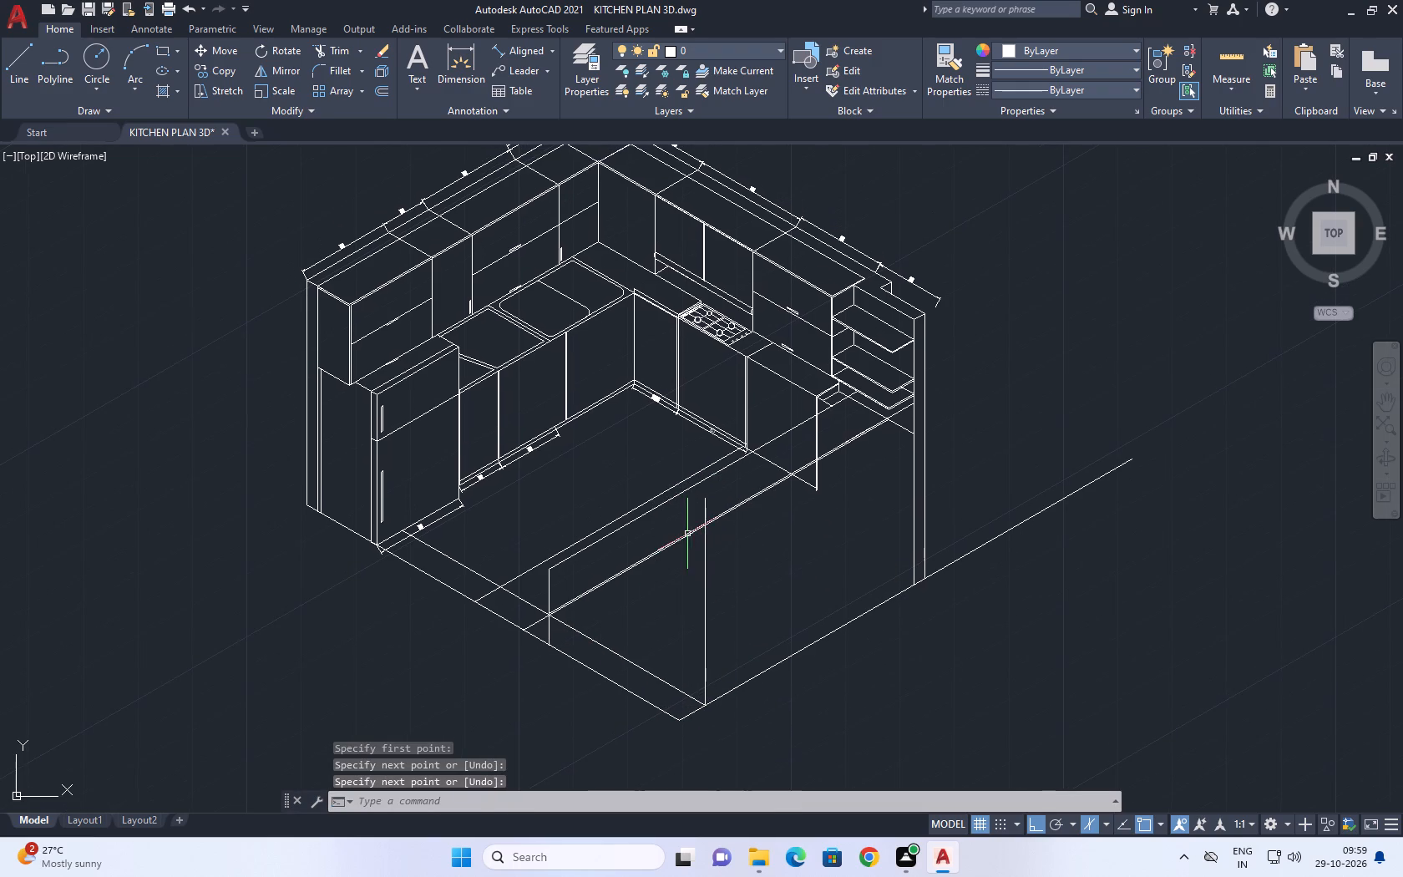
pyautogui.write('tr')
pyautogui.press('space')
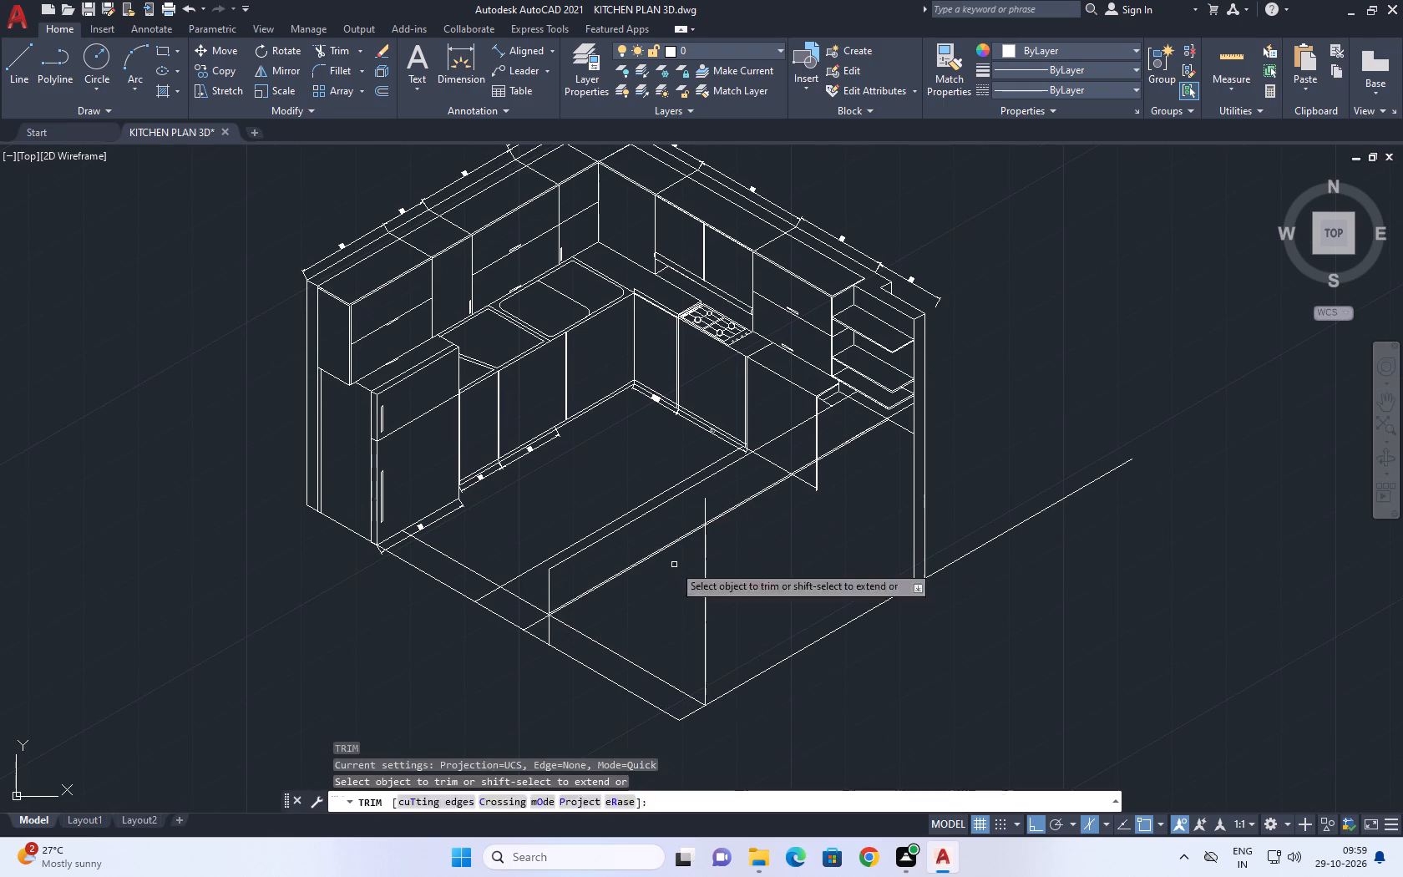
pyautogui.click(668, 564)
pyautogui.click(664, 531)
pyautogui.press('Escape')
# Divide the lower of the two close 30° lines into 3 segments.
pyautogui.scroll(3, 744, 509)
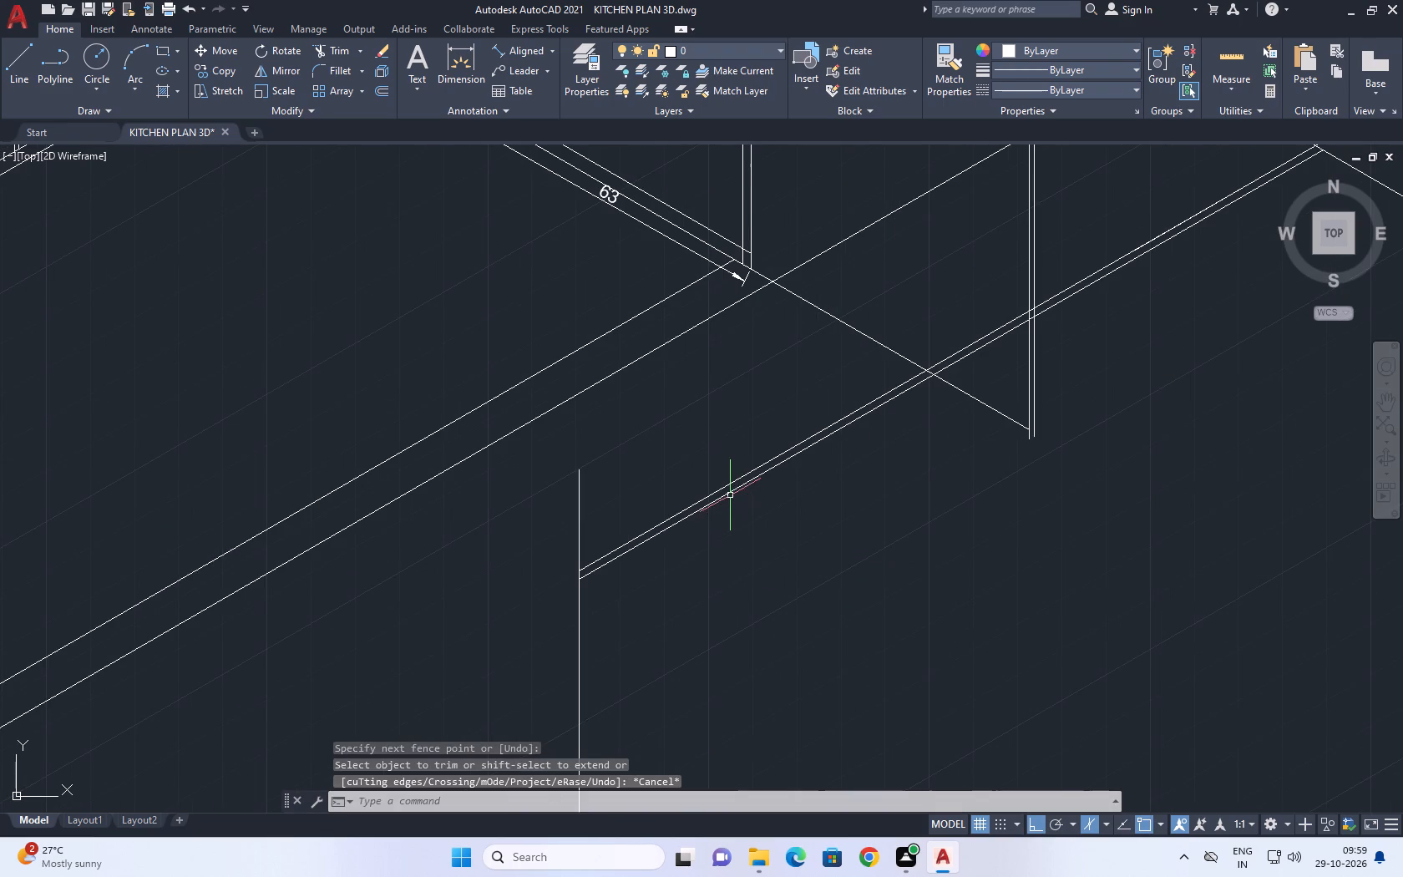
pyautogui.click(730, 495)
pyautogui.moveTo(727, 504); pyautogui.dragTo(708, 585, button='middle')
pyautogui.write('di')
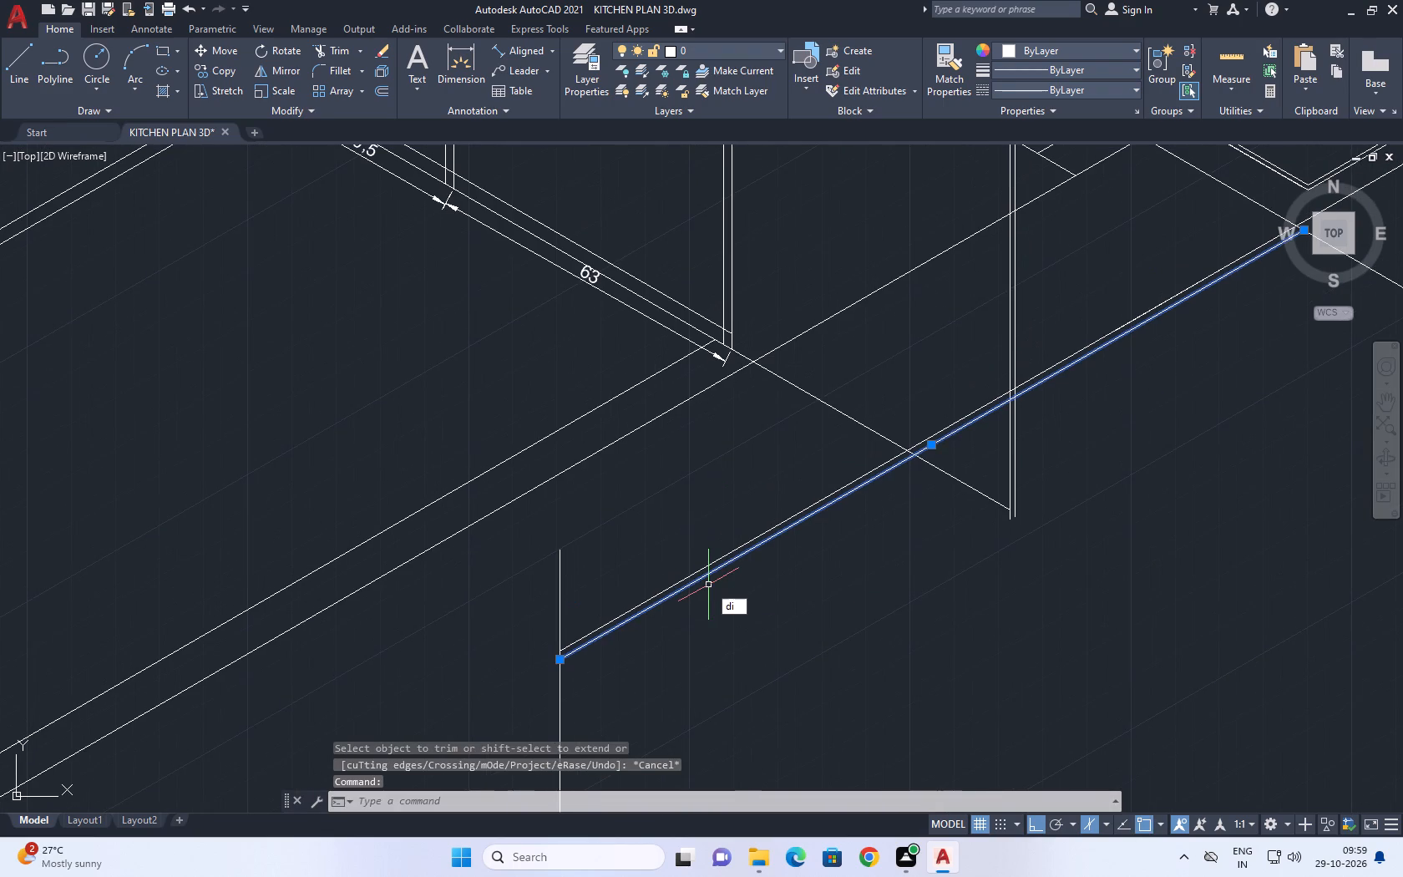
pyautogui.press('c')
pyautogui.press('BackSpace')
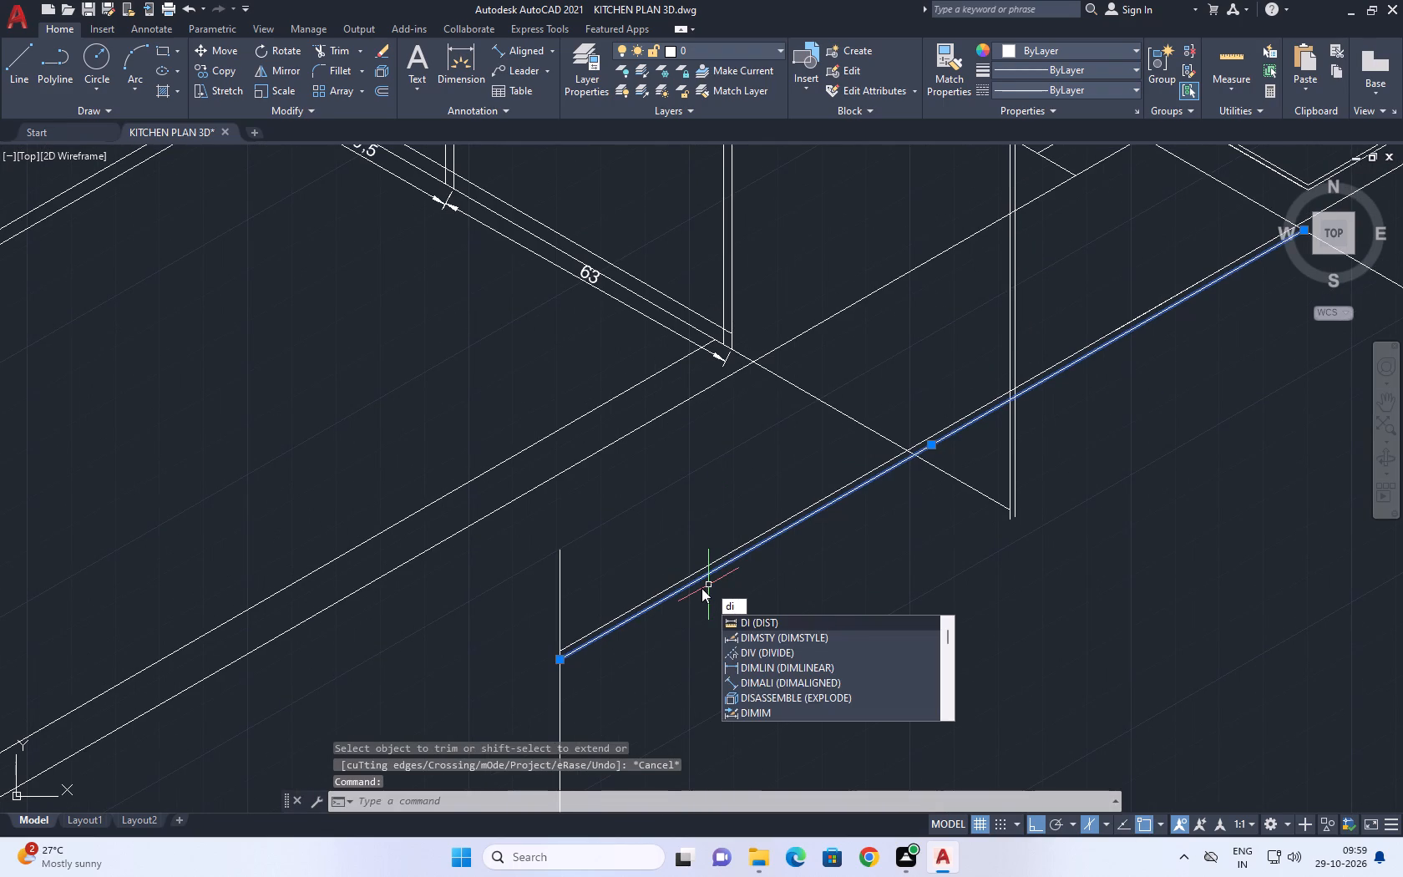
pyautogui.write('v')
pyautogui.press('space')
pyautogui.moveTo(730, 566); pyautogui.dragTo(628, 613, button='middle')
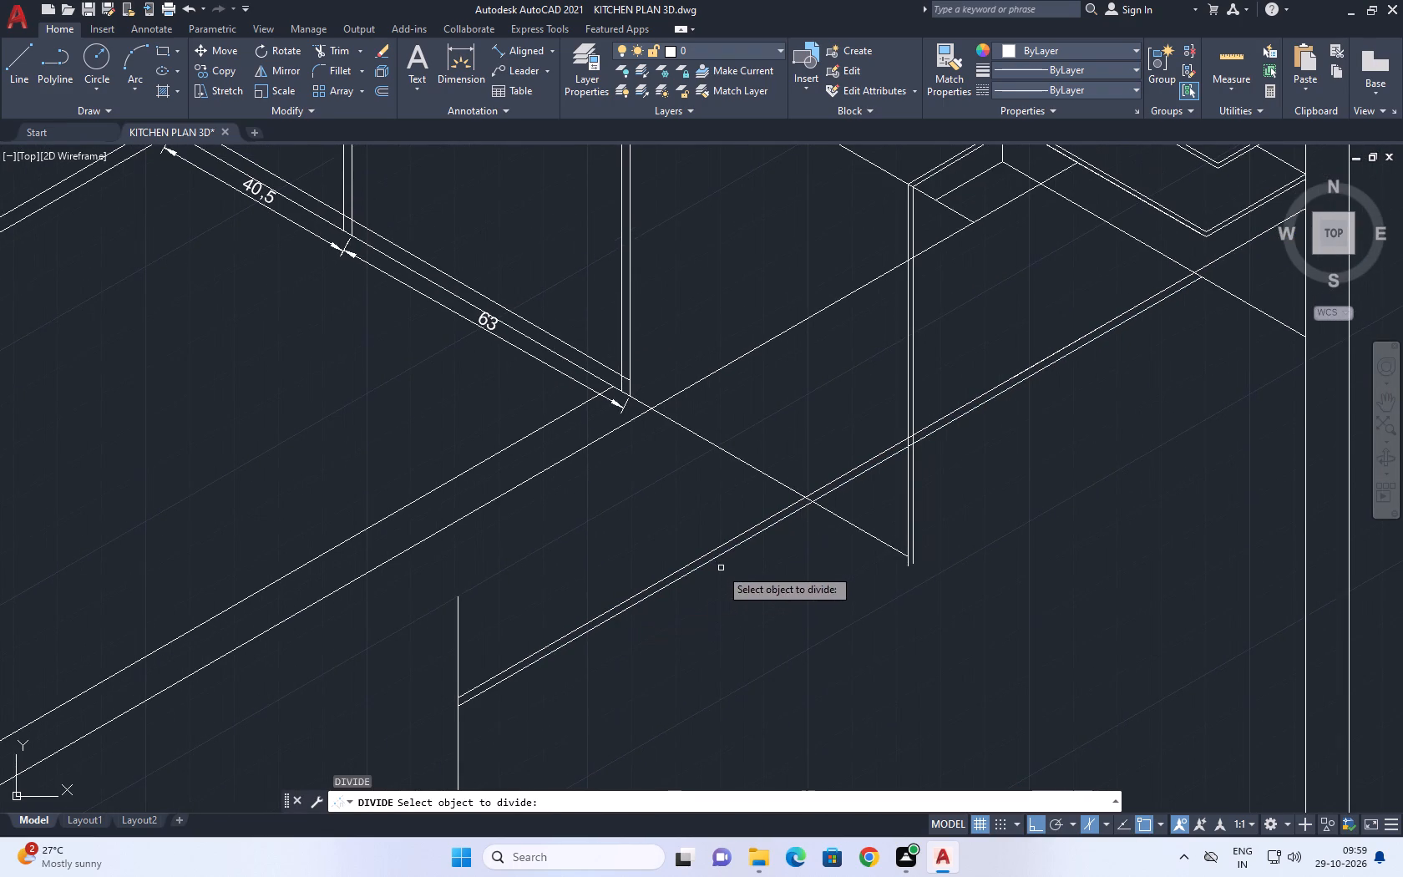
pyautogui.click(713, 560)
pyautogui.press('4')
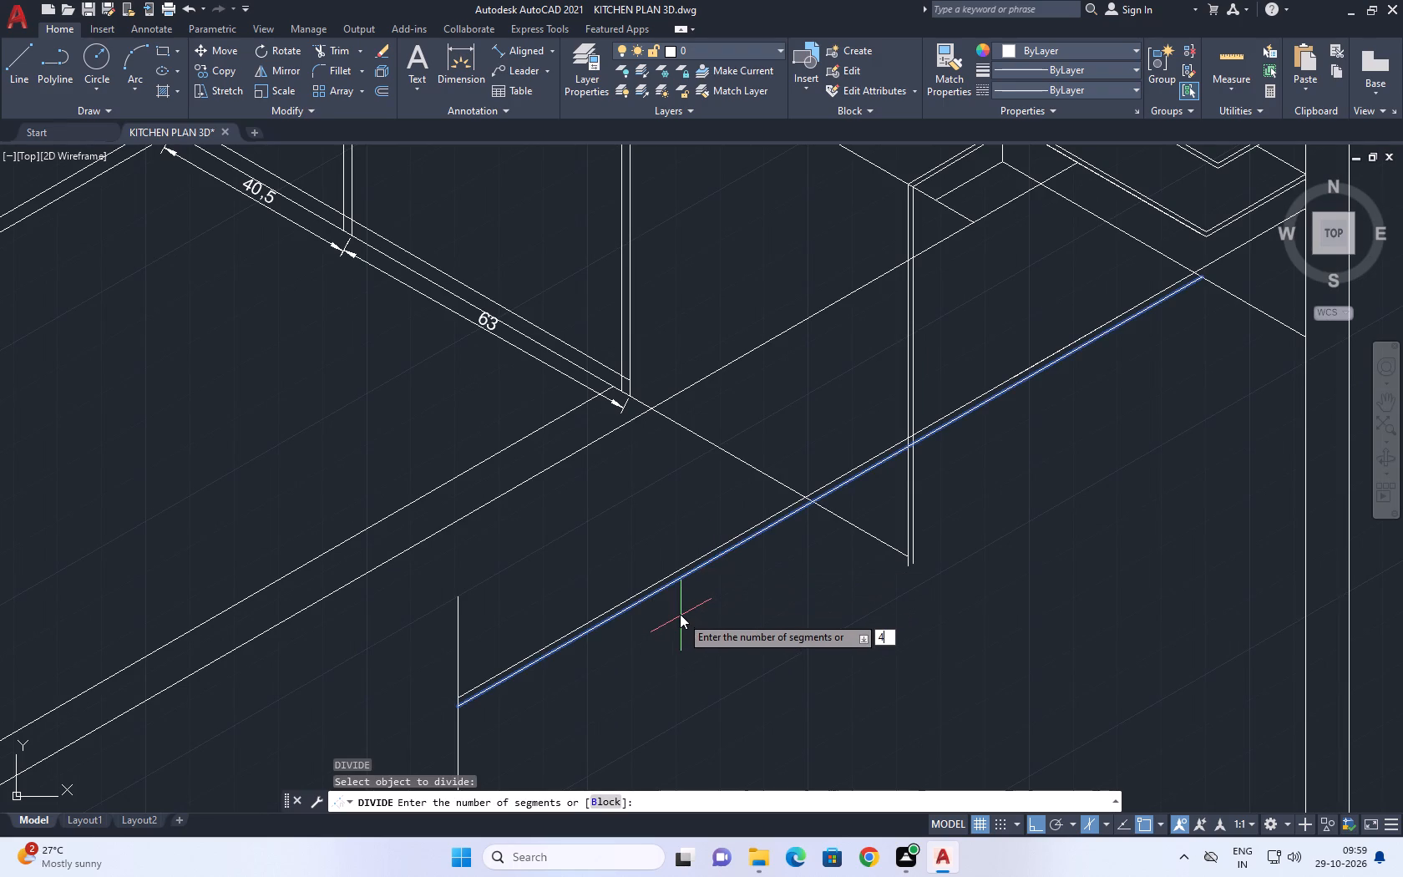
pyautogui.press('BackSpace')
pyautogui.write('3')
pyautogui.press('space')
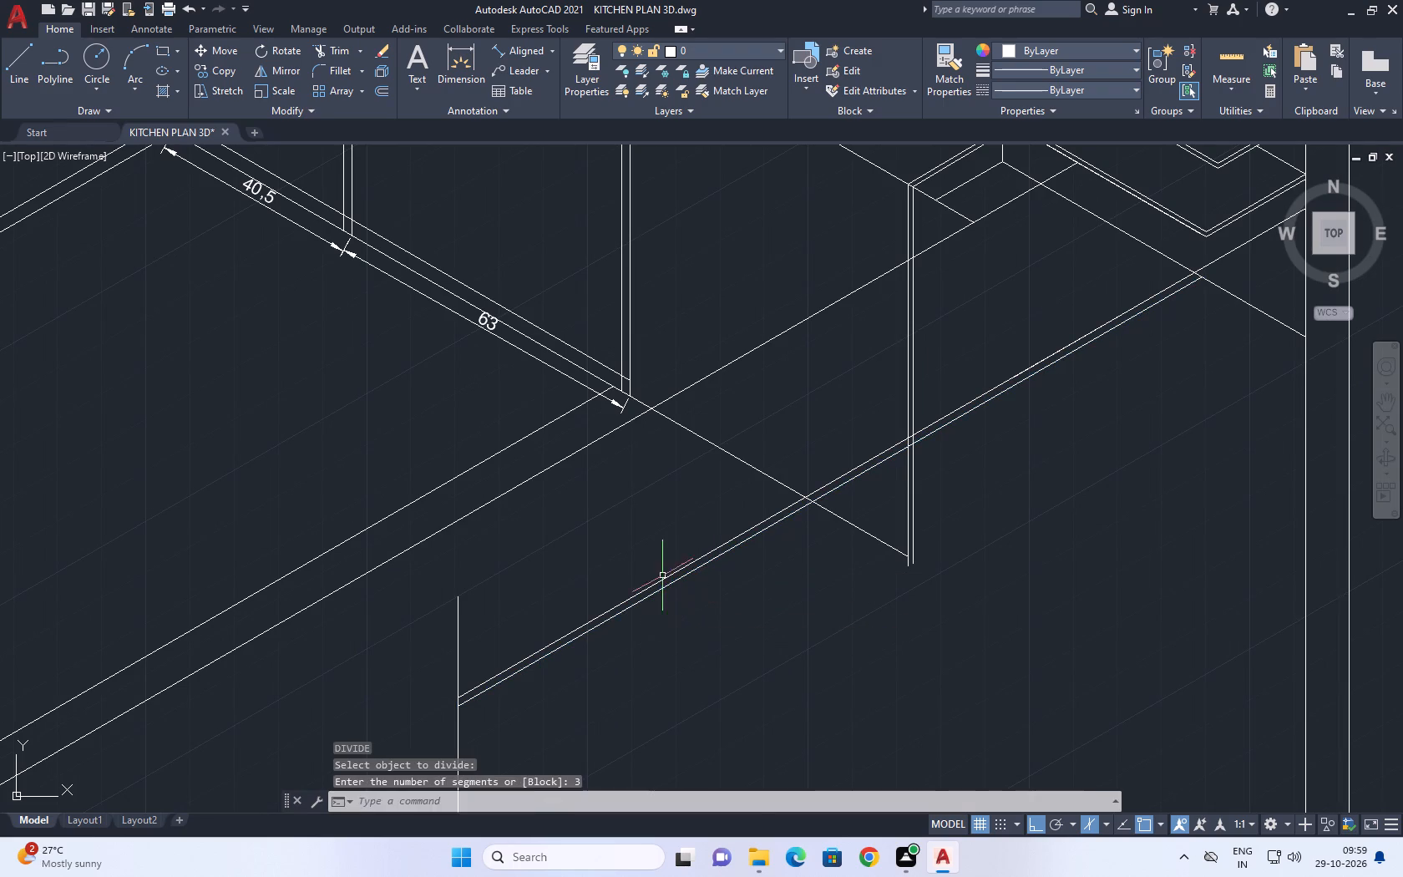
# Draw a vertical line from the lower line's first division point down past the 30° floor line.
pyautogui.scroll(-2, 660, 573)
pyautogui.write('l')
pyautogui.press('space')
pyautogui.moveTo(667, 578); pyautogui.dragTo(536, 369, button='middle')
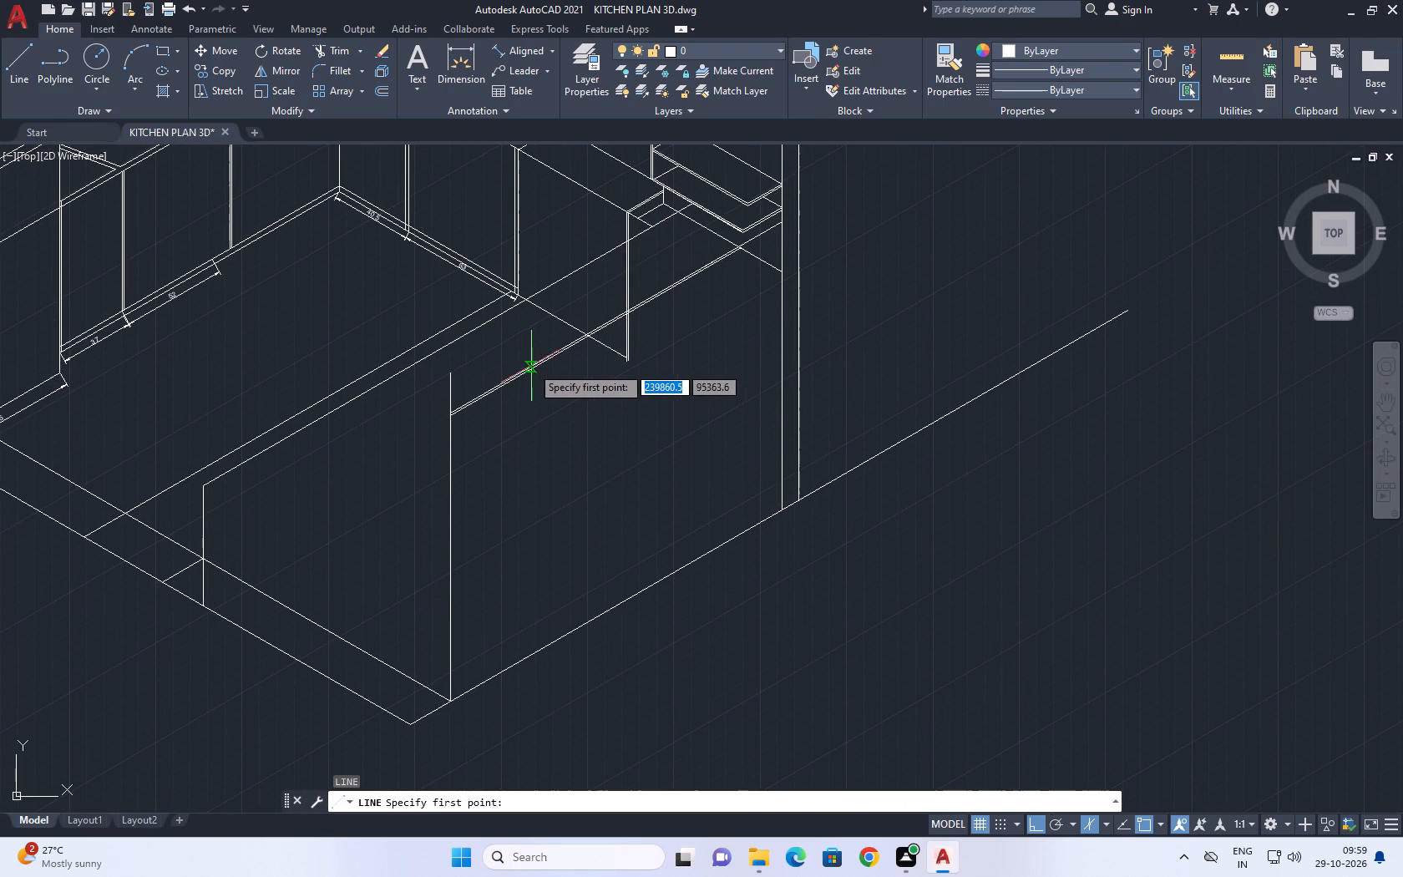
pyautogui.click(547, 362)
pyautogui.moveTo(582, 622); pyautogui.dragTo(557, 513, button='middle')
pyautogui.click(565, 598)
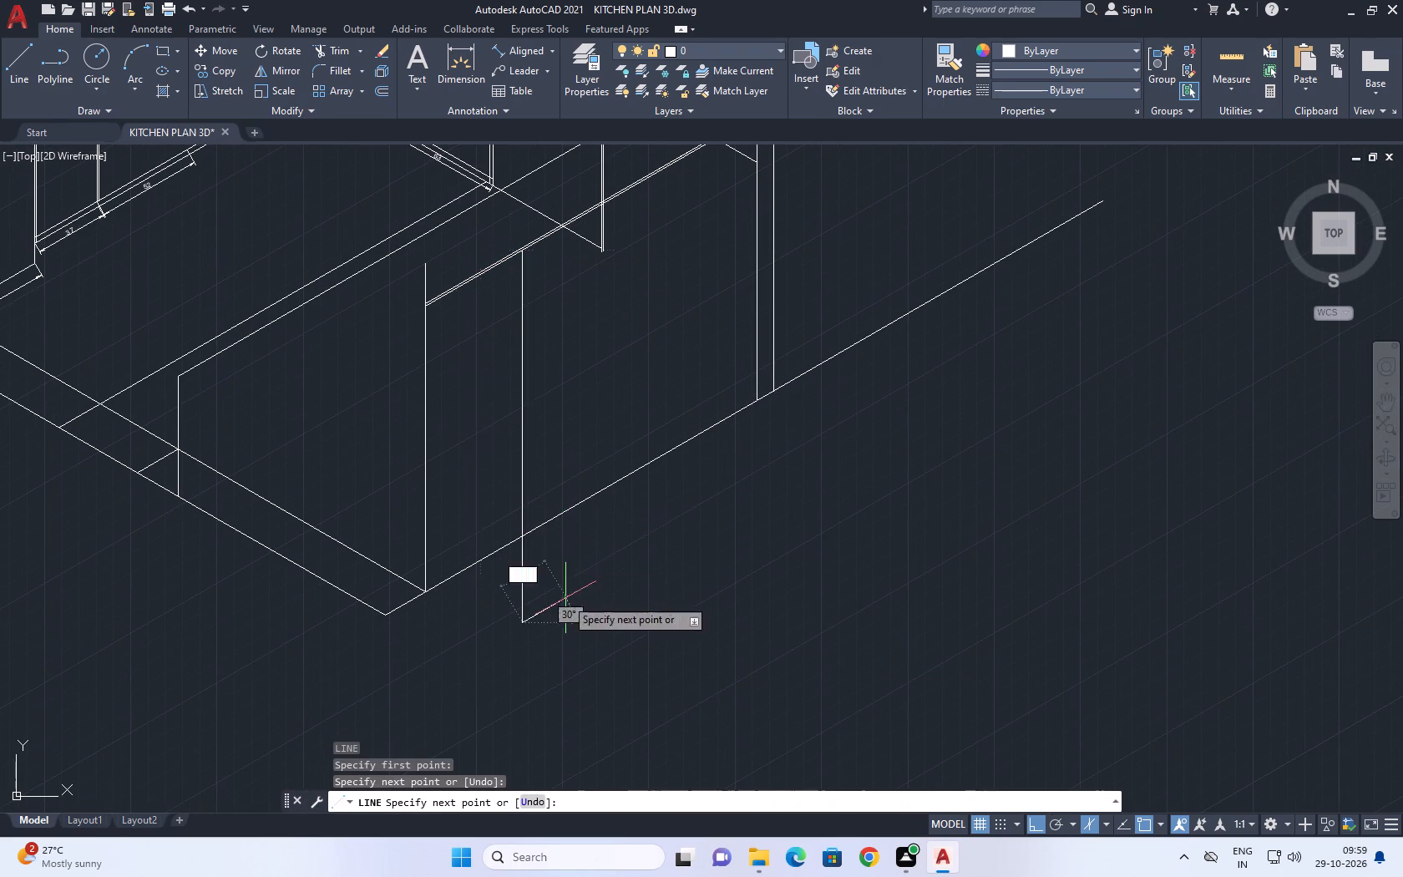
pyautogui.moveTo(537, 474); pyautogui.dragTo(511, 556, button='middle')
pyautogui.rightClick(542, 501)
pyautogui.click(580, 529)
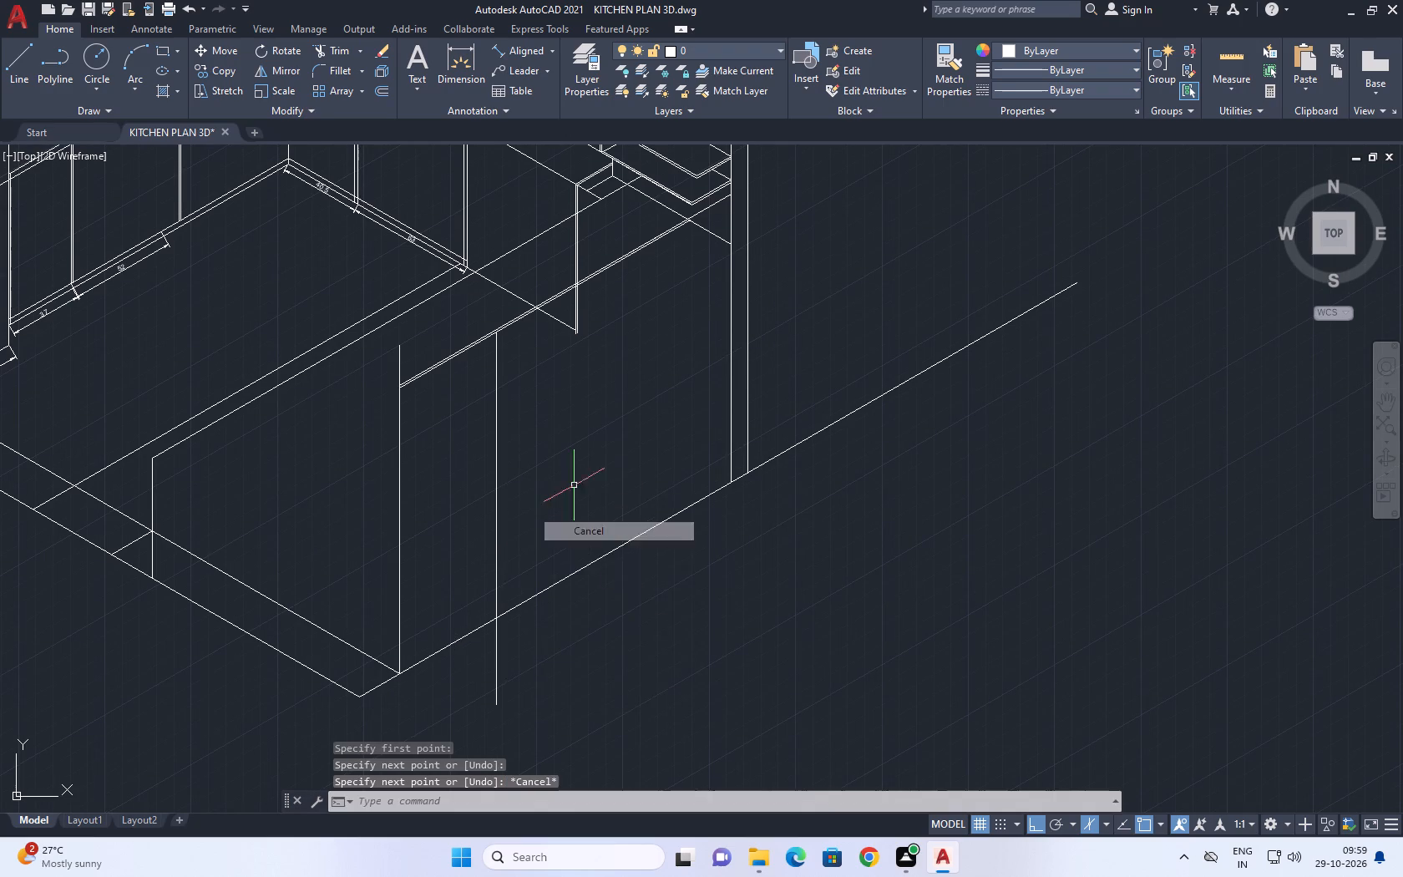
# Draw a vertical line about 176 long from the lower line's second division point down past the 30° floor line.
pyautogui.moveTo(575, 454); pyautogui.dragTo(575, 461, button='right')
pyautogui.click(643, 474)
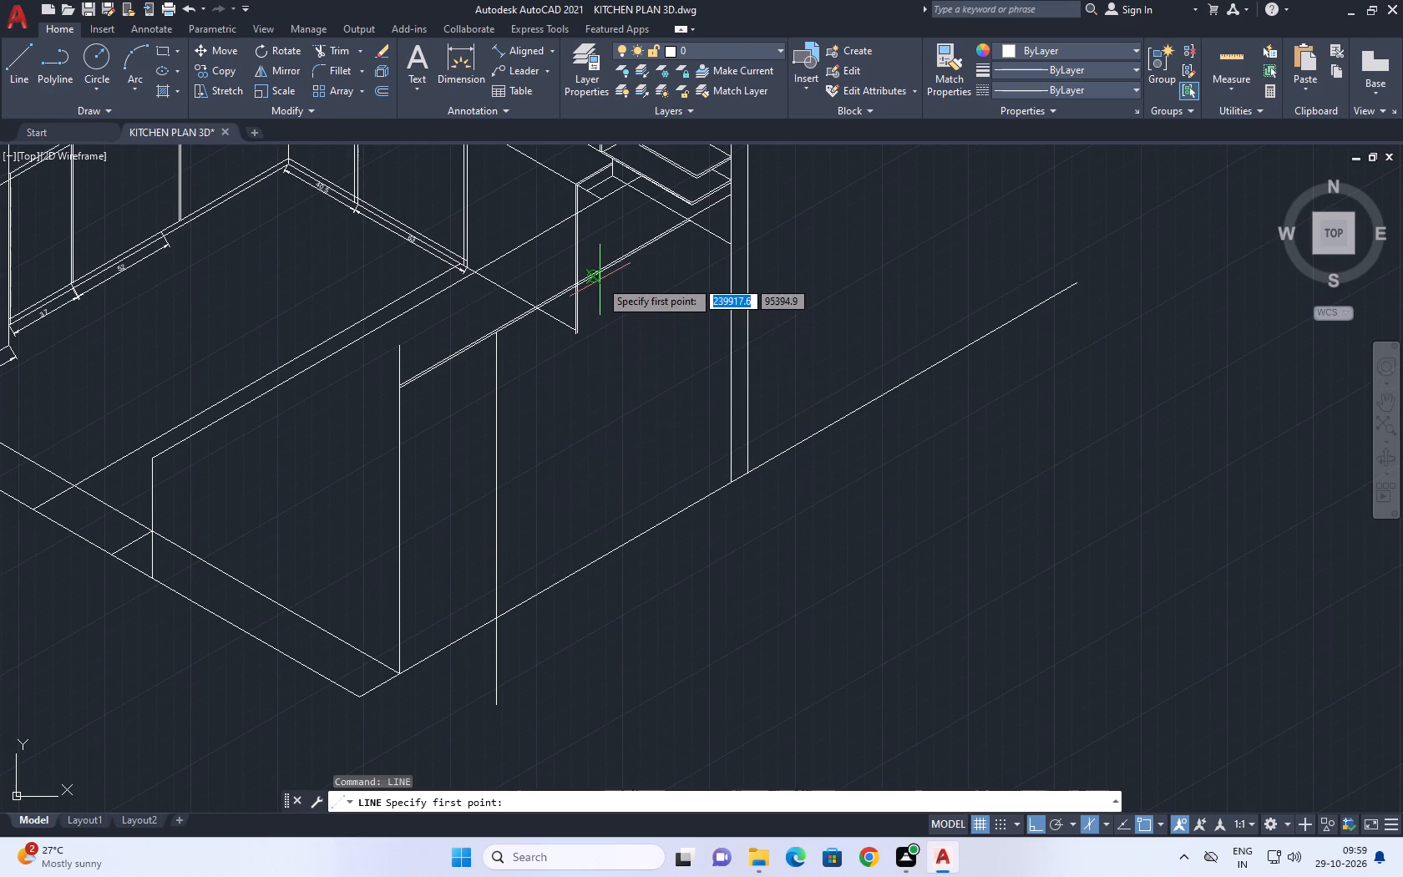
pyautogui.click(595, 281)
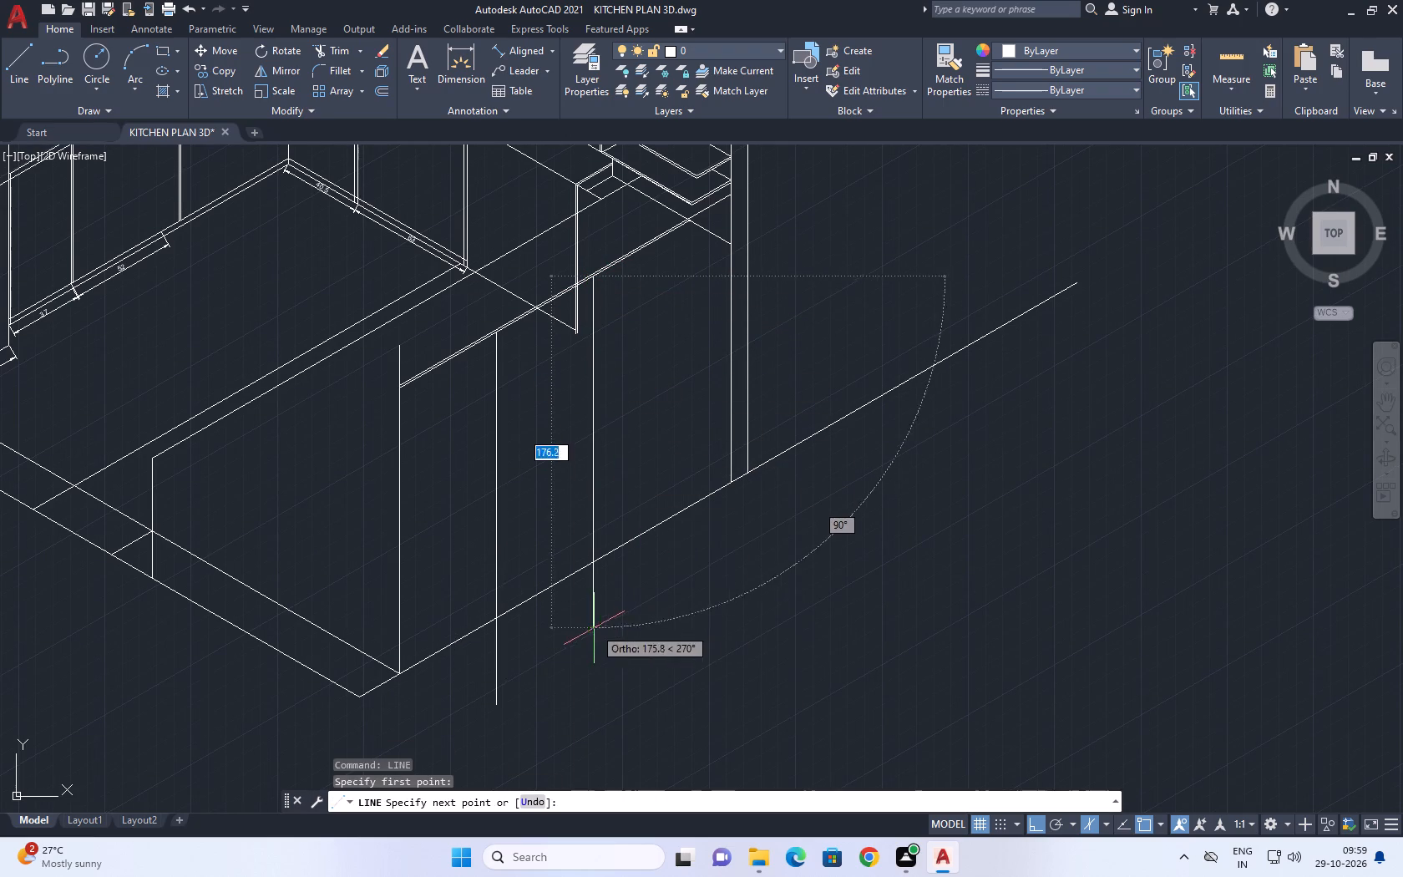
pyautogui.click(594, 629)
pyautogui.rightClick(679, 560)
pyautogui.click(728, 590)
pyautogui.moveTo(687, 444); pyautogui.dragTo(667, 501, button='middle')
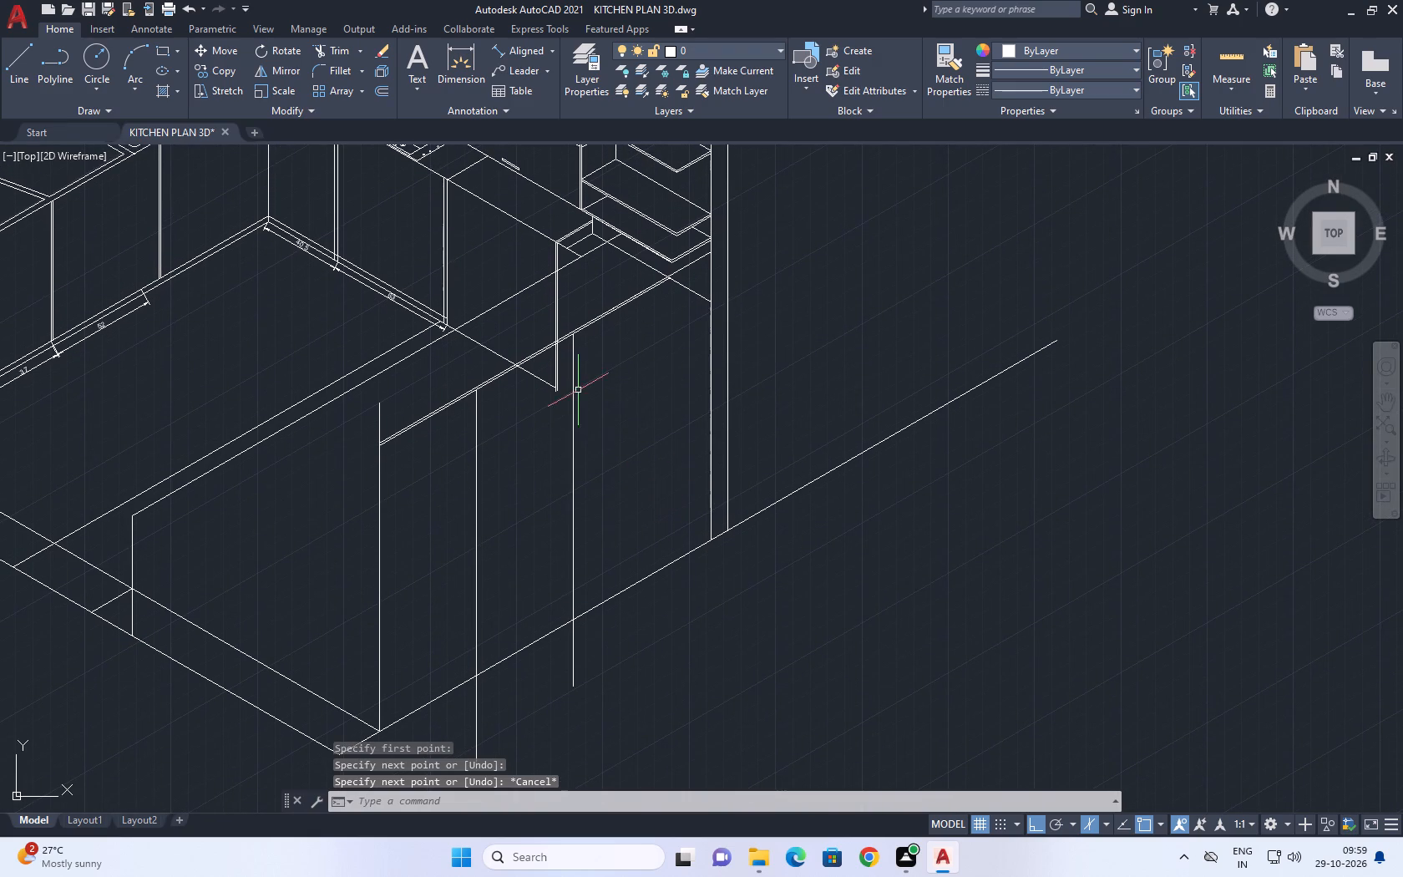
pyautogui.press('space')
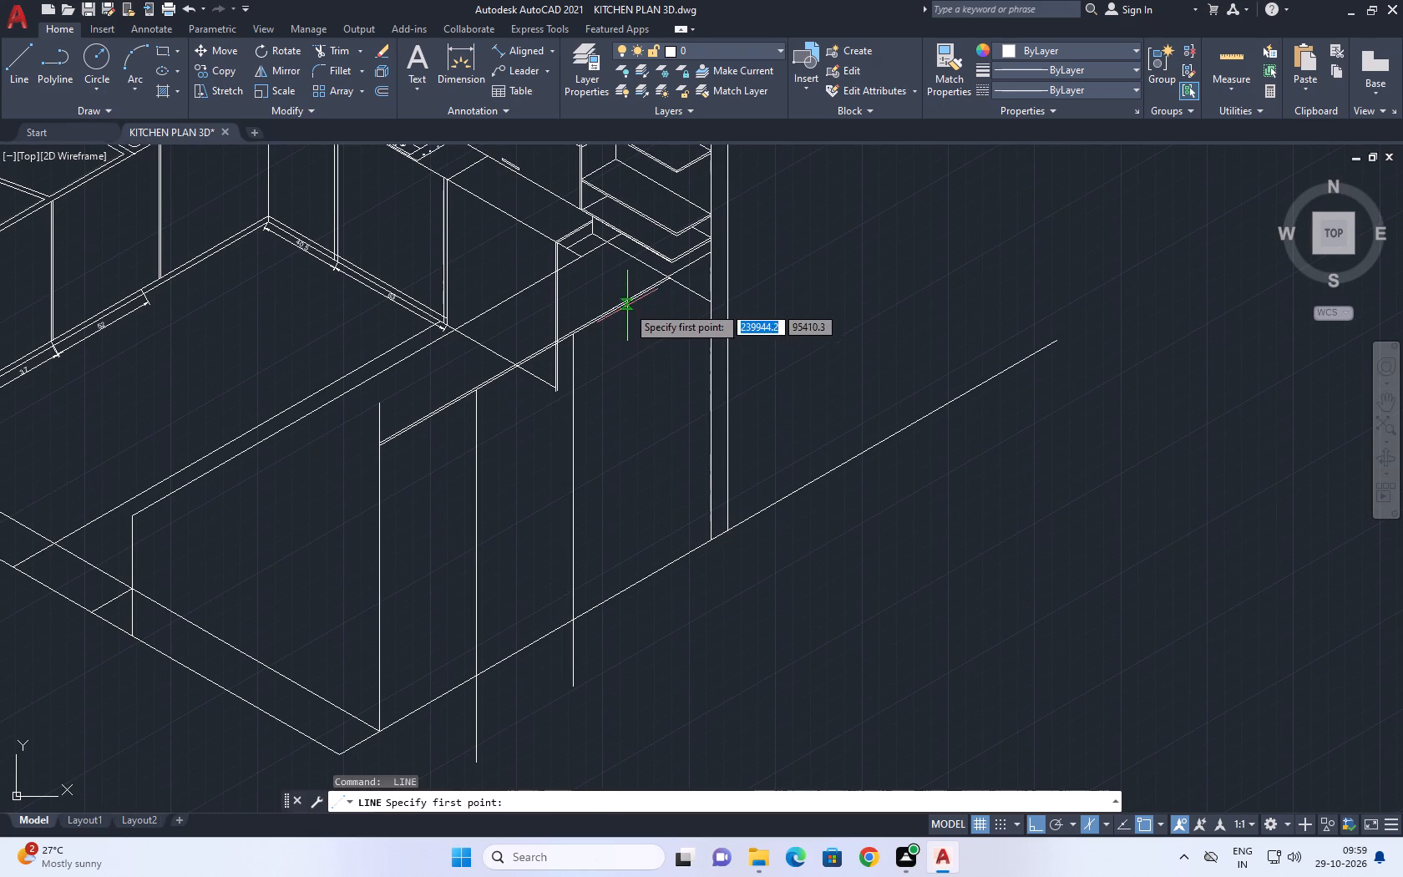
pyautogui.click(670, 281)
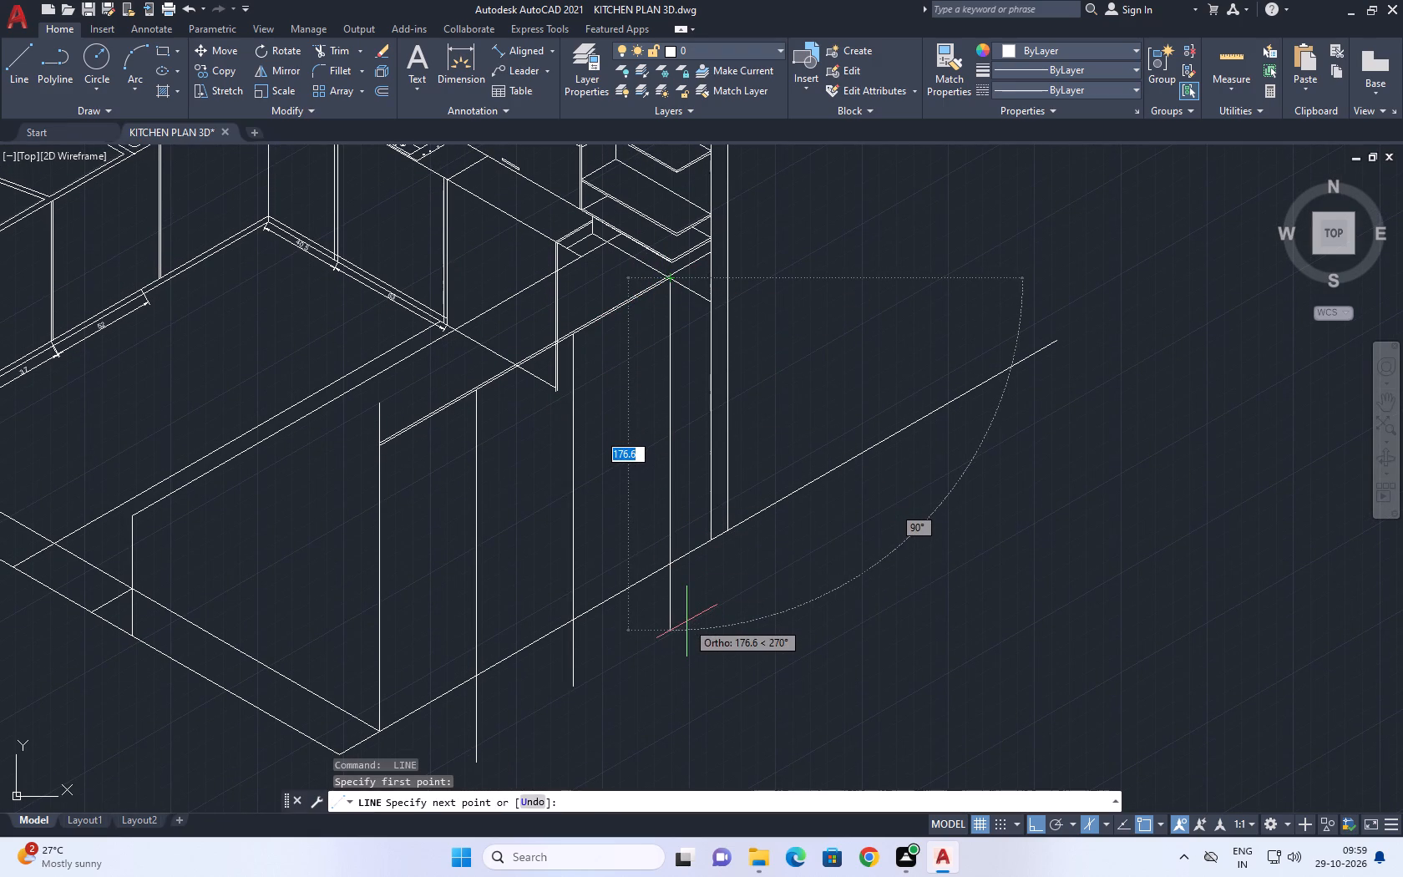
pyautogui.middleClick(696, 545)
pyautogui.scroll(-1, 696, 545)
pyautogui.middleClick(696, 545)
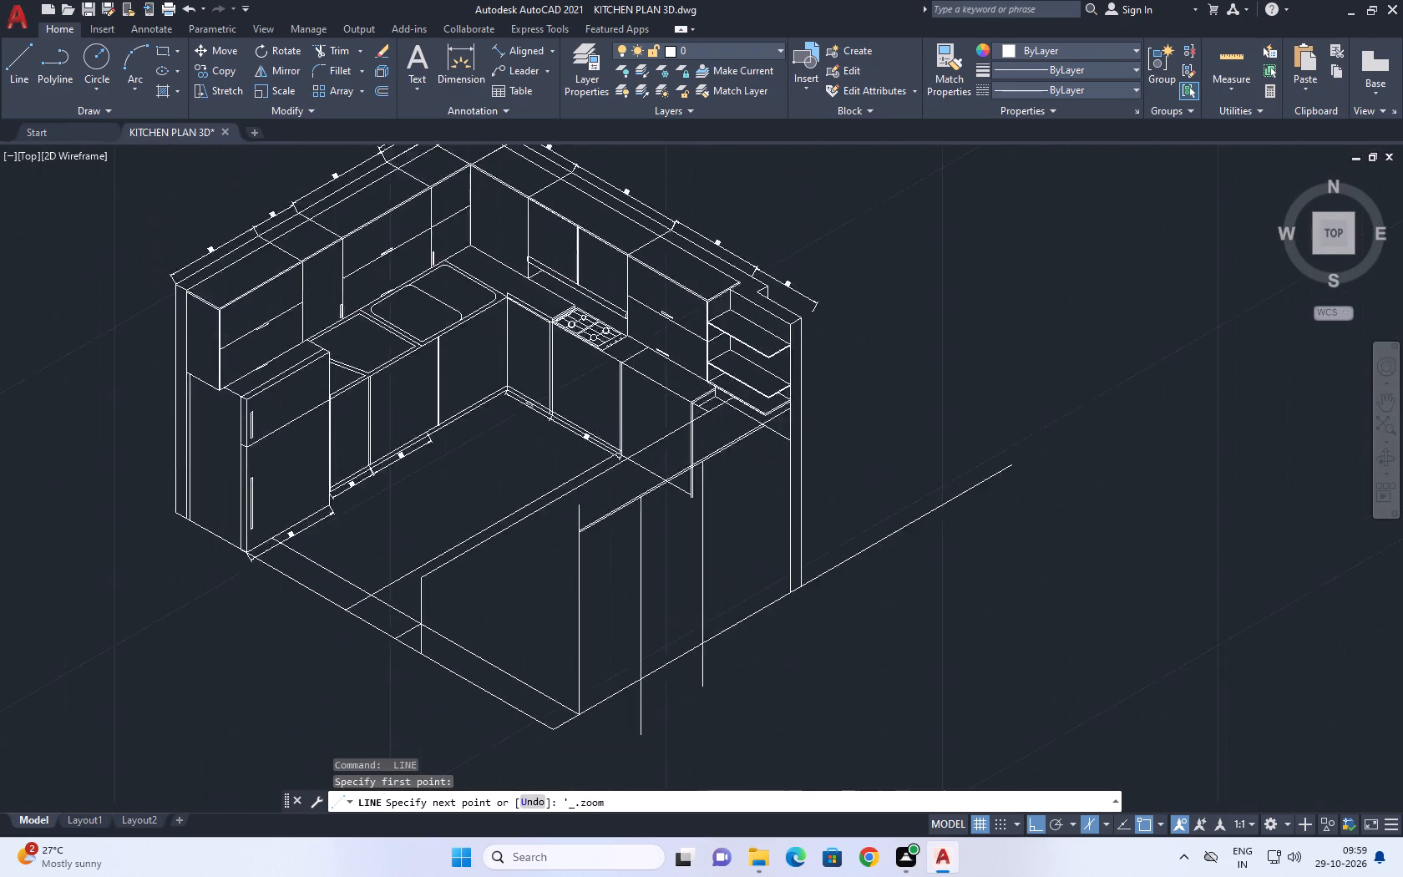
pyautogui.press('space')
# Divide the upper of the two close 30° lines, ending at the wall below the open shelves, into 3 segments.
pyautogui.moveTo(834, 586); pyautogui.dragTo(773, 430, button='middle')
pyautogui.moveTo(753, 451); pyautogui.dragTo(626, 525, button='middle')
pyautogui.scroll(1, 676, 383)
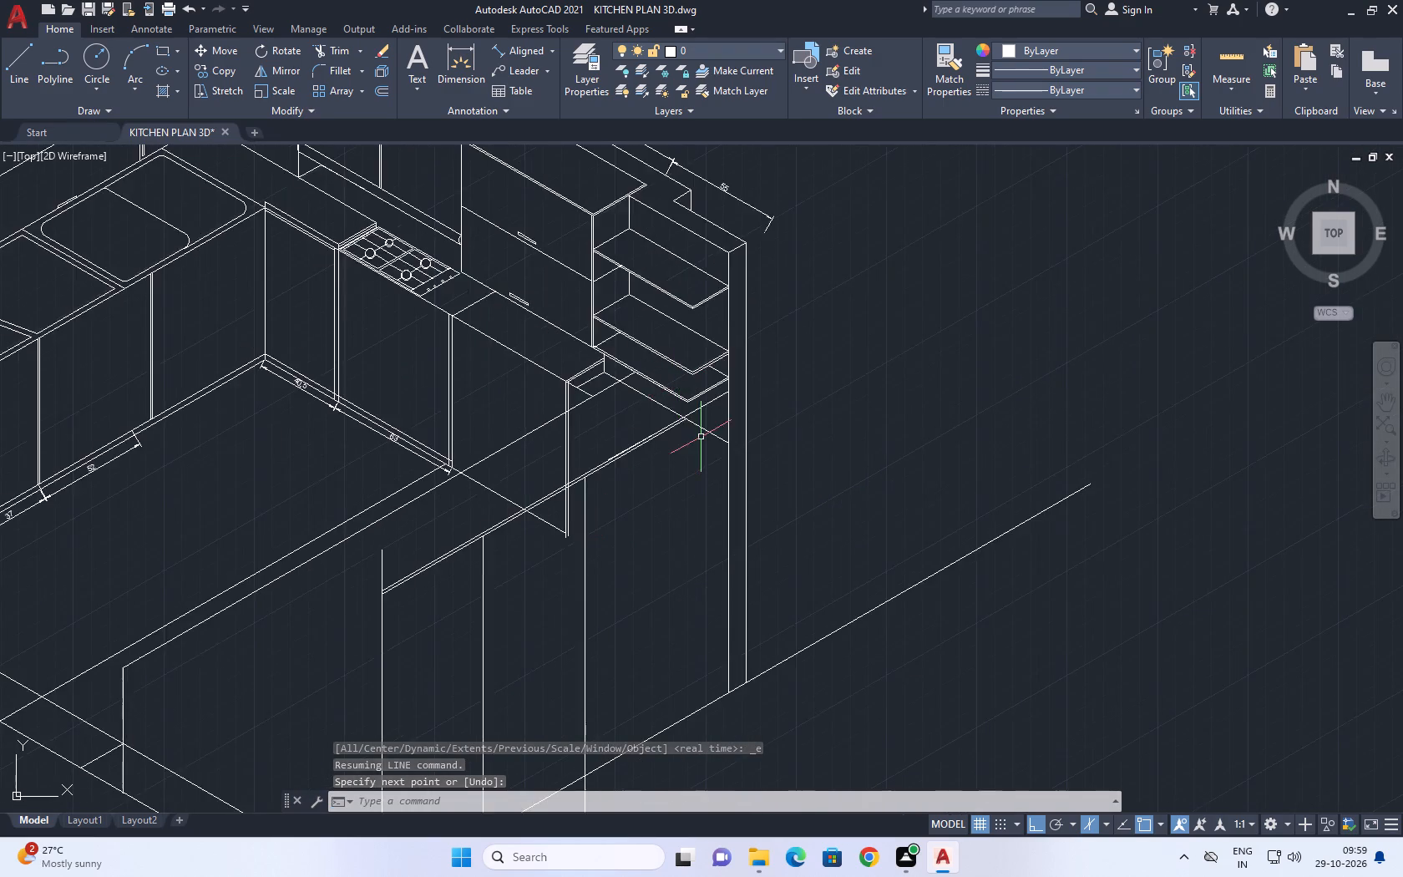
pyautogui.scroll(1, 701, 437)
pyautogui.click(693, 394)
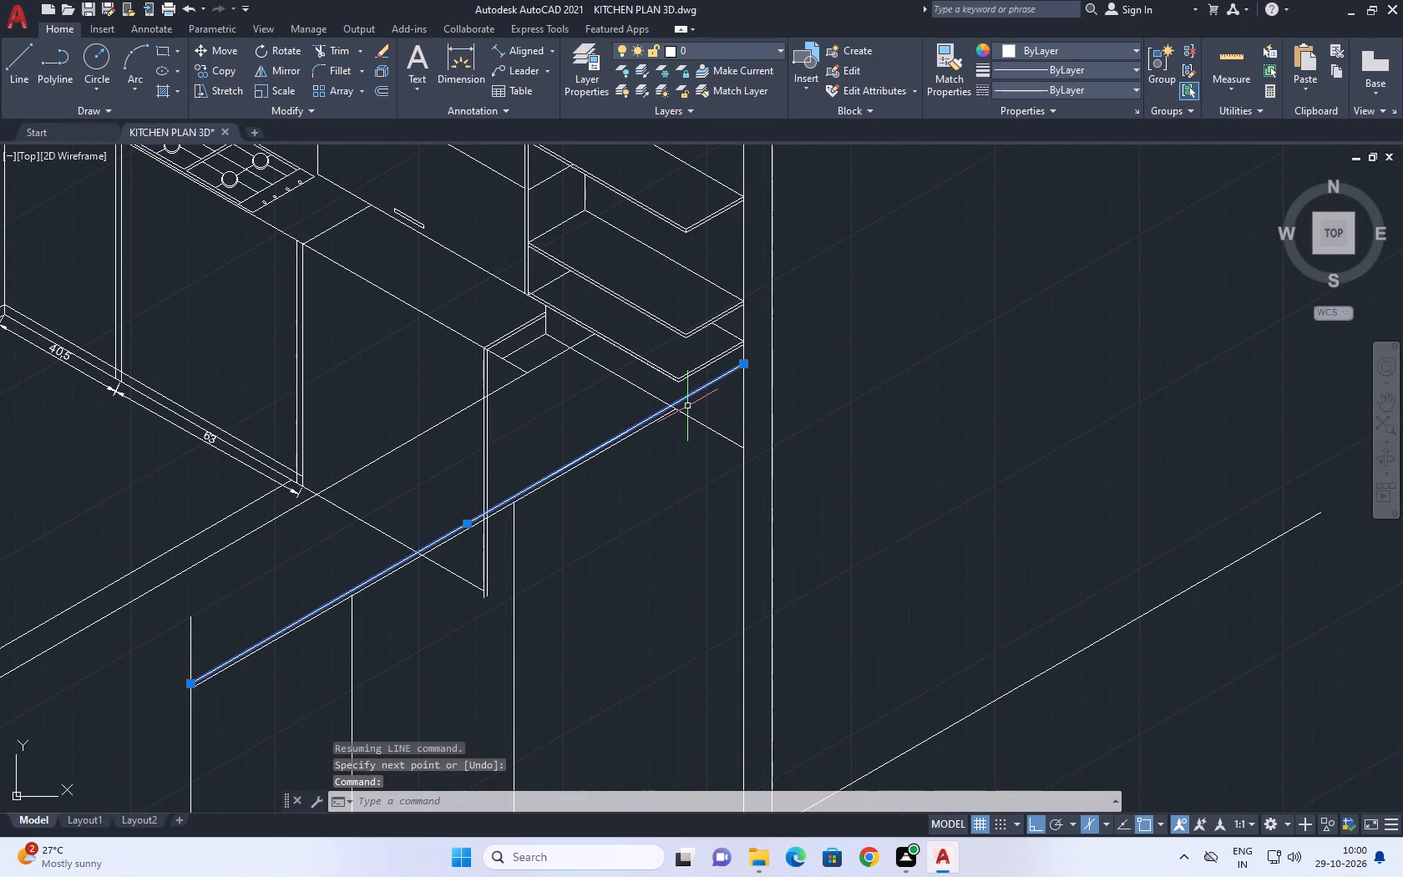
pyautogui.moveTo(660, 406); pyautogui.dragTo(610, 398, button='middle')
pyautogui.press('d')
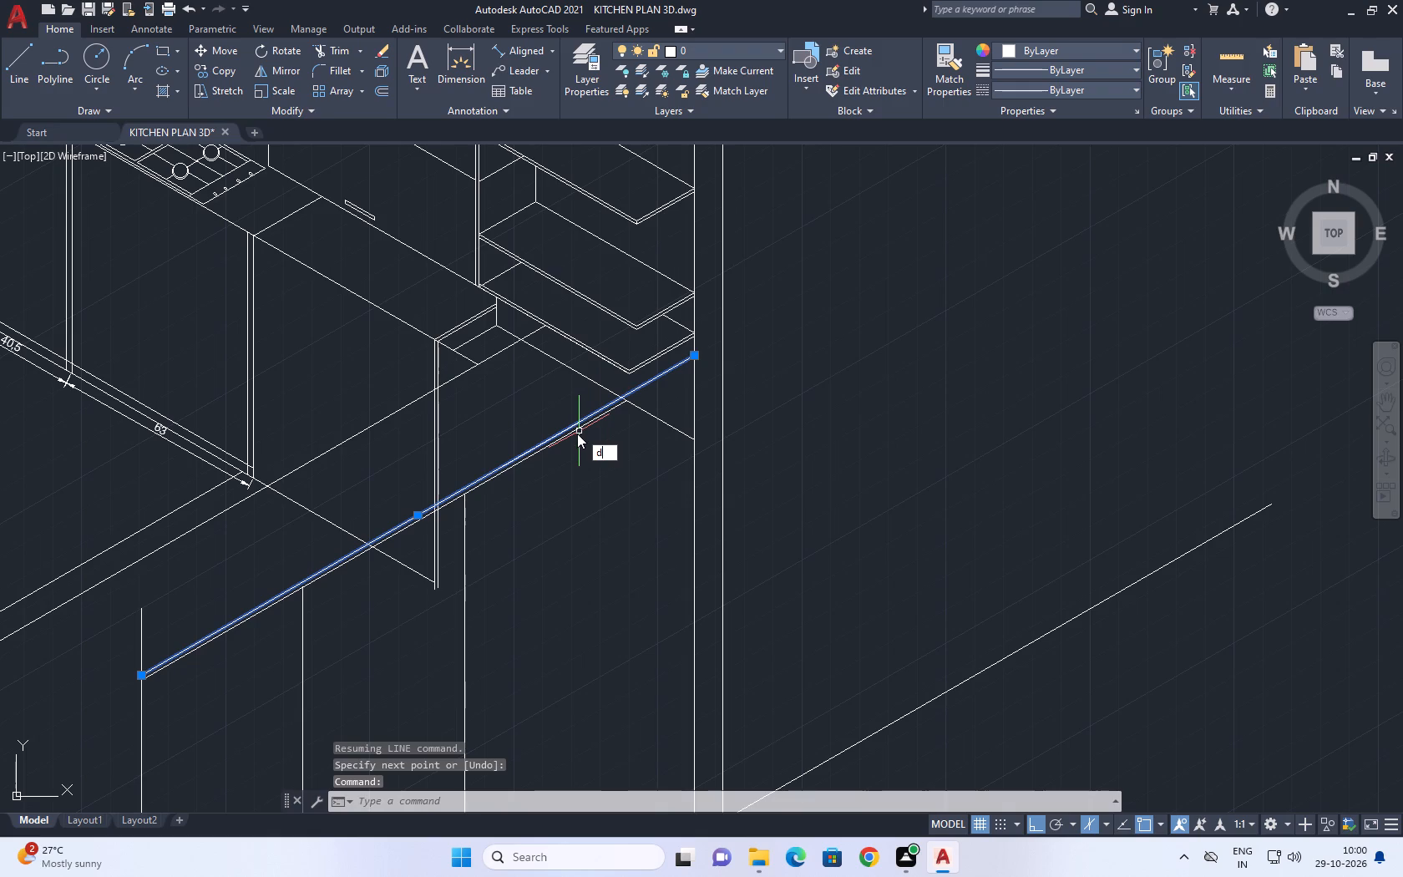
pyautogui.press('i')
pyautogui.press('v')
pyautogui.press('space')
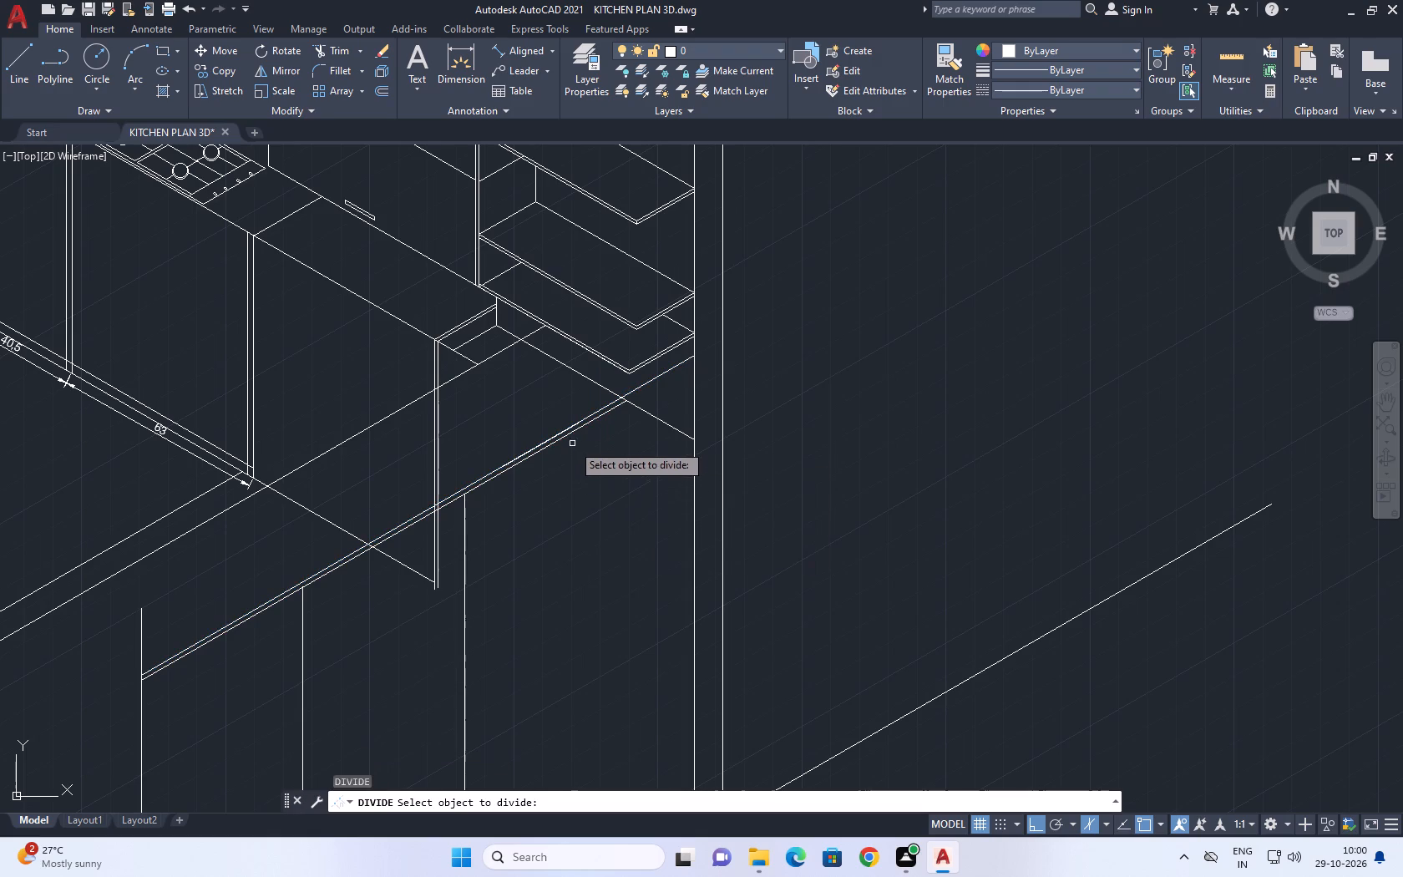
pyautogui.click(565, 425)
pyautogui.click(560, 432)
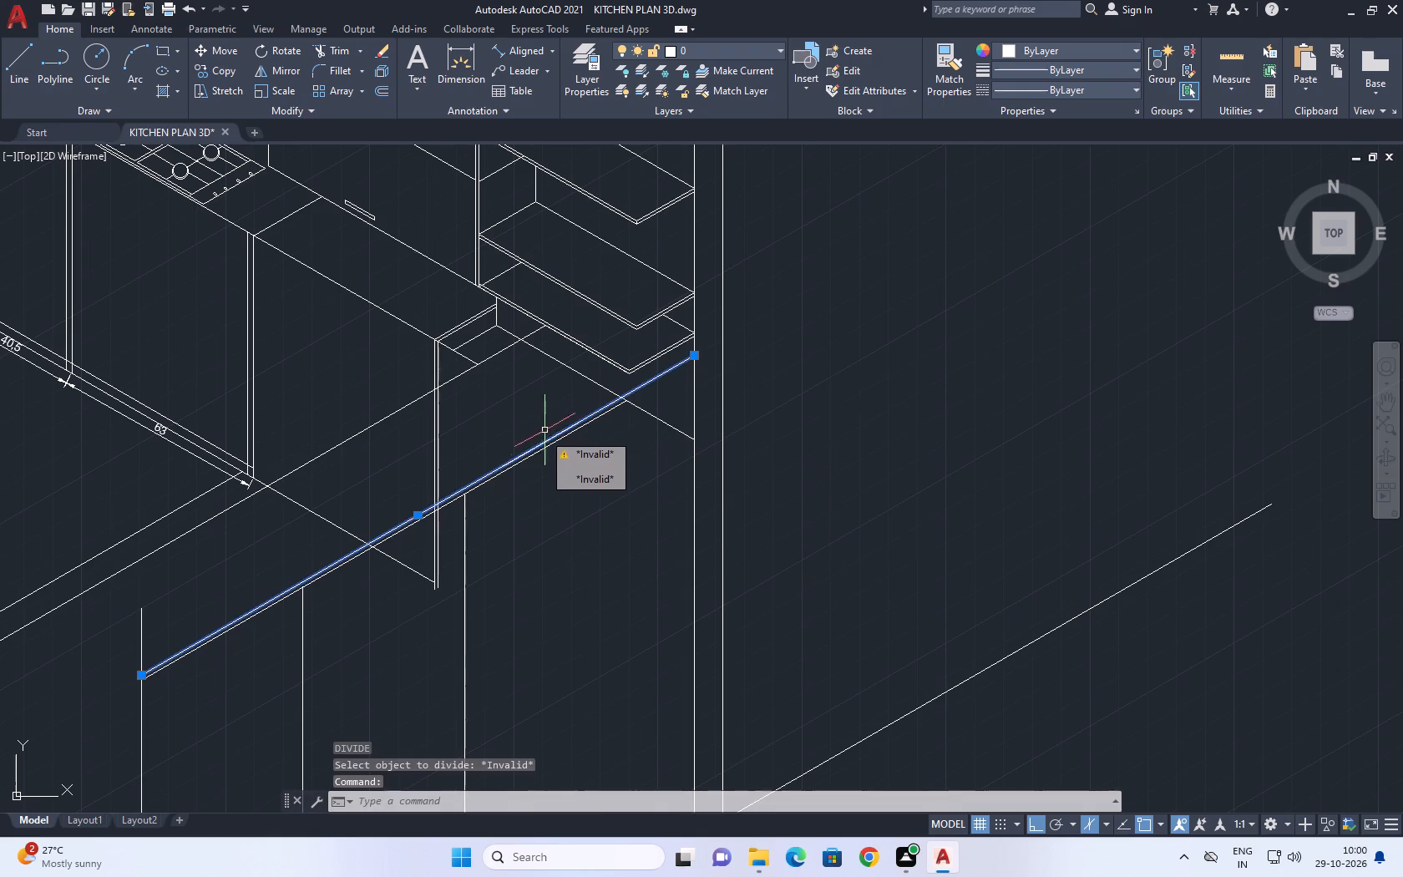
pyautogui.press('space')
pyautogui.click(541, 441)
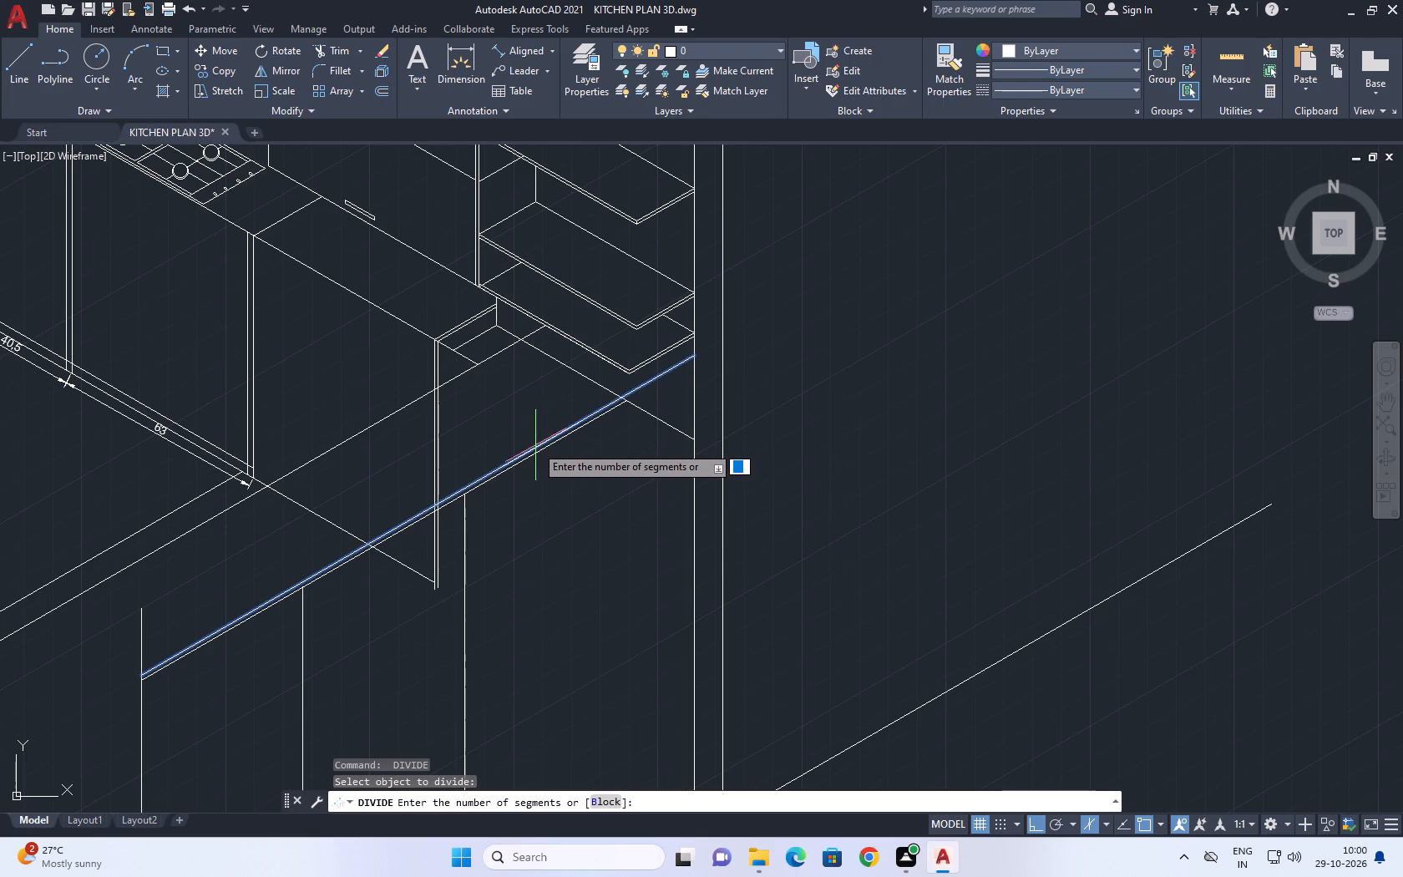
pyautogui.press('3')
pyautogui.press('space')
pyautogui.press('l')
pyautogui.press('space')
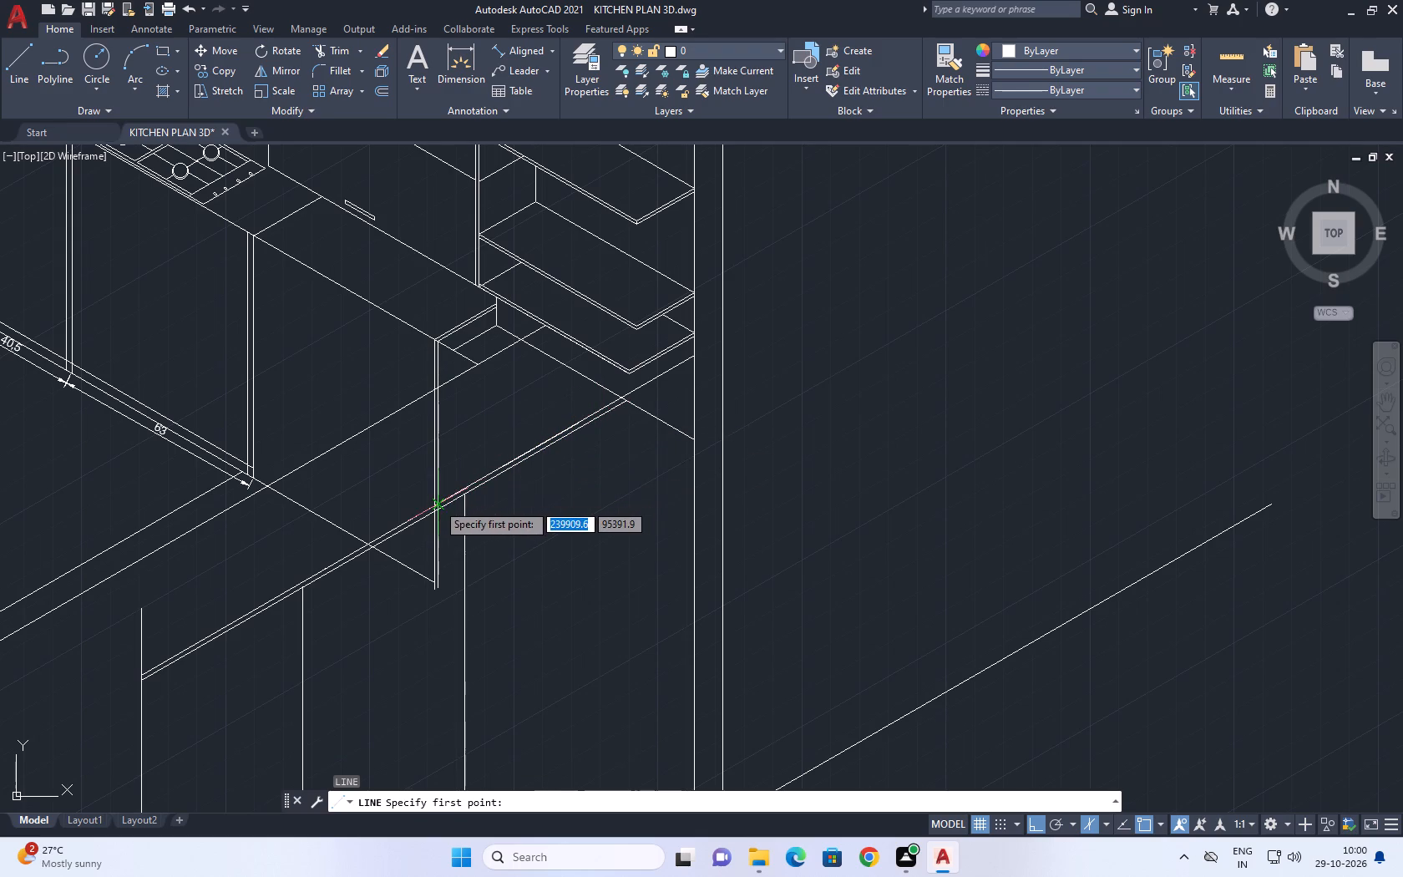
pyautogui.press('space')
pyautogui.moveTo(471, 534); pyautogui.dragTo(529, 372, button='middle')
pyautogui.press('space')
# Erase the two vertical lines drawn from the lower close 30° line's division points.
pyautogui.moveTo(549, 489); pyautogui.dragTo(525, 500)
pyautogui.moveTo(355, 592); pyautogui.dragTo(333, 603)
pyautogui.click(333, 603)
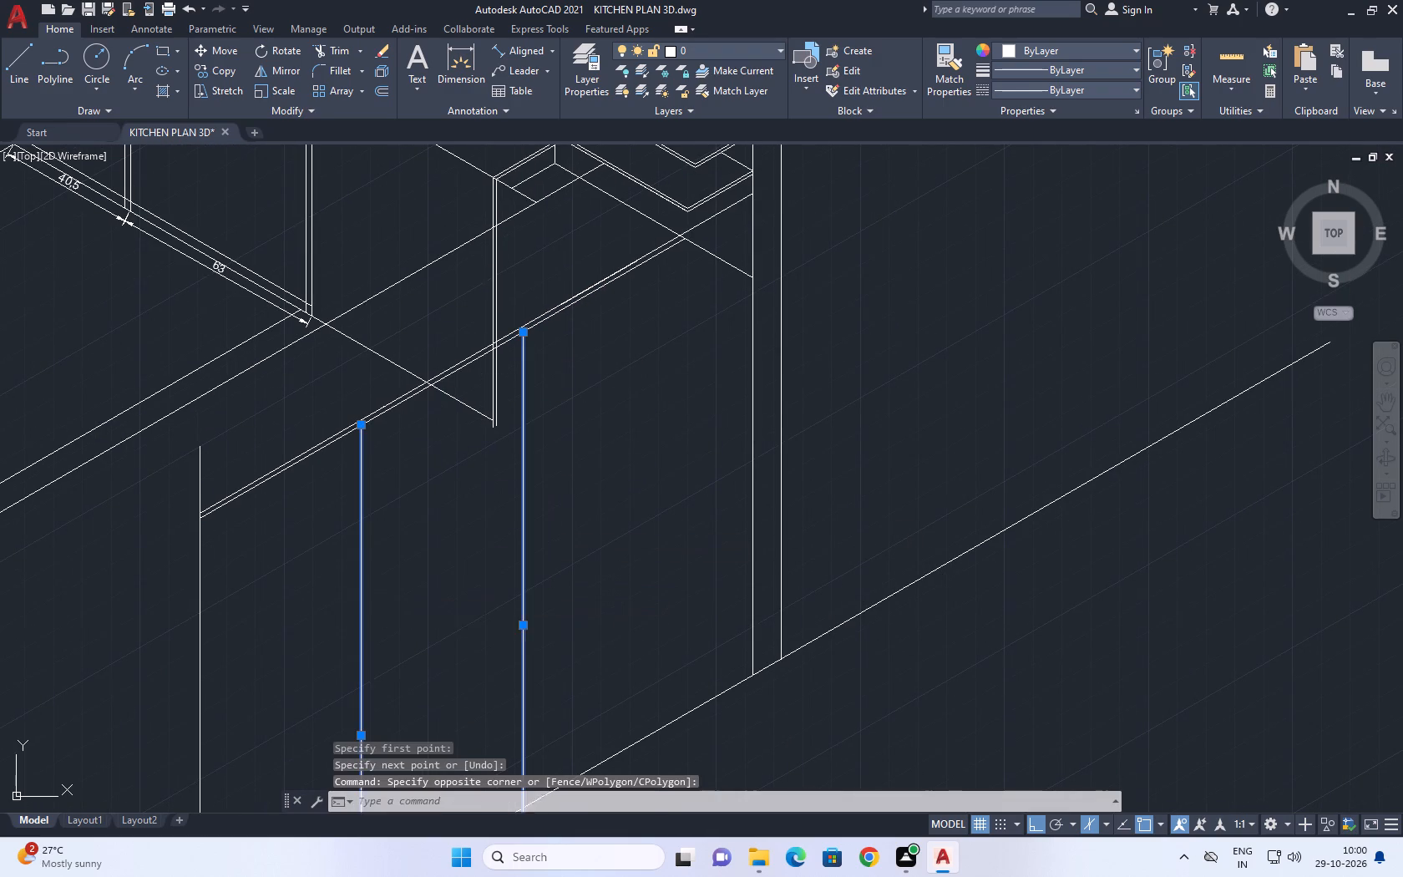
pyautogui.press('Delete')
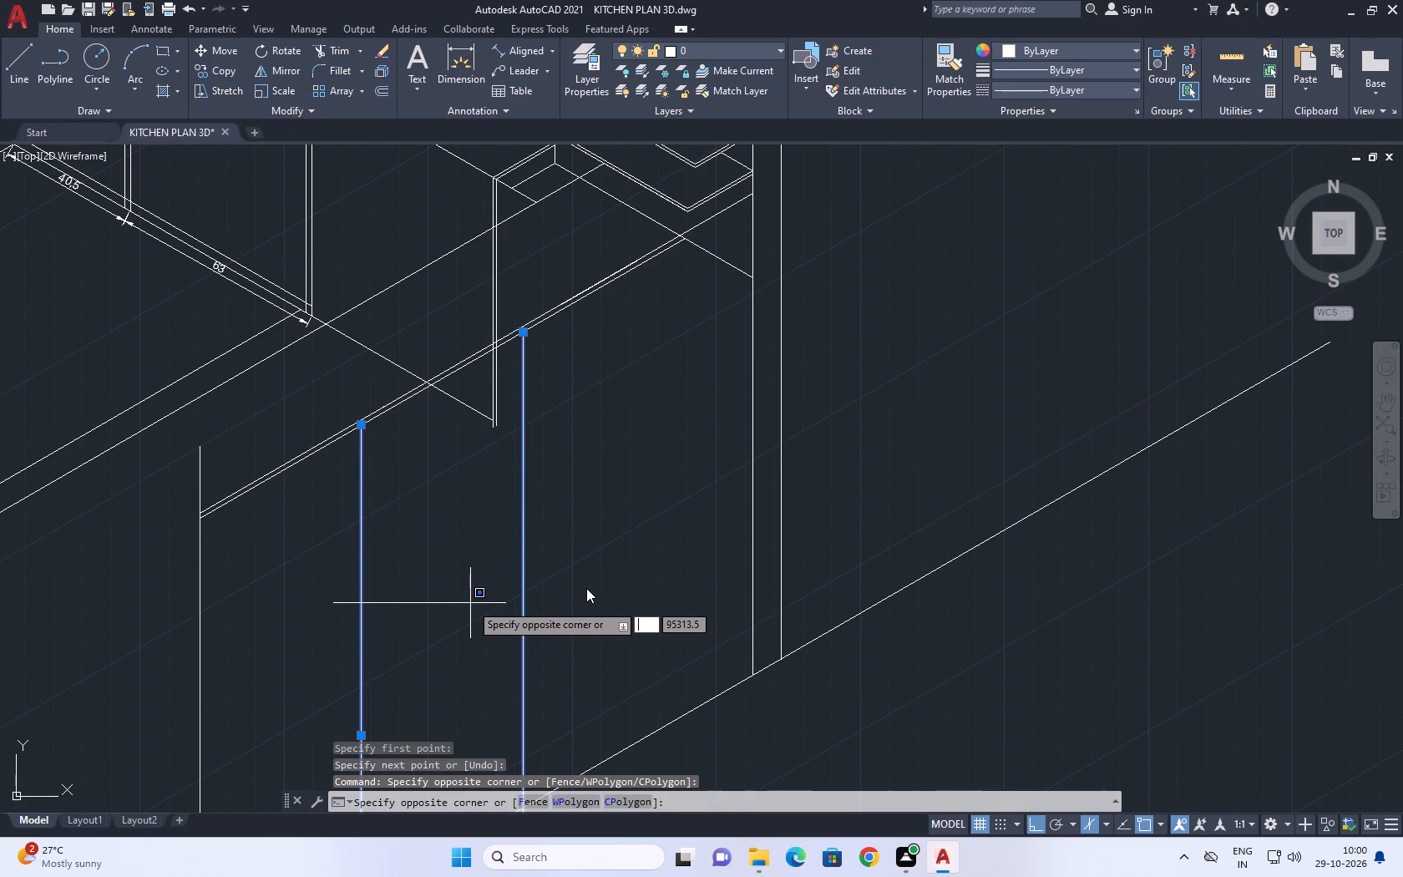
pyautogui.press('Delete')
pyautogui.press('Escape')
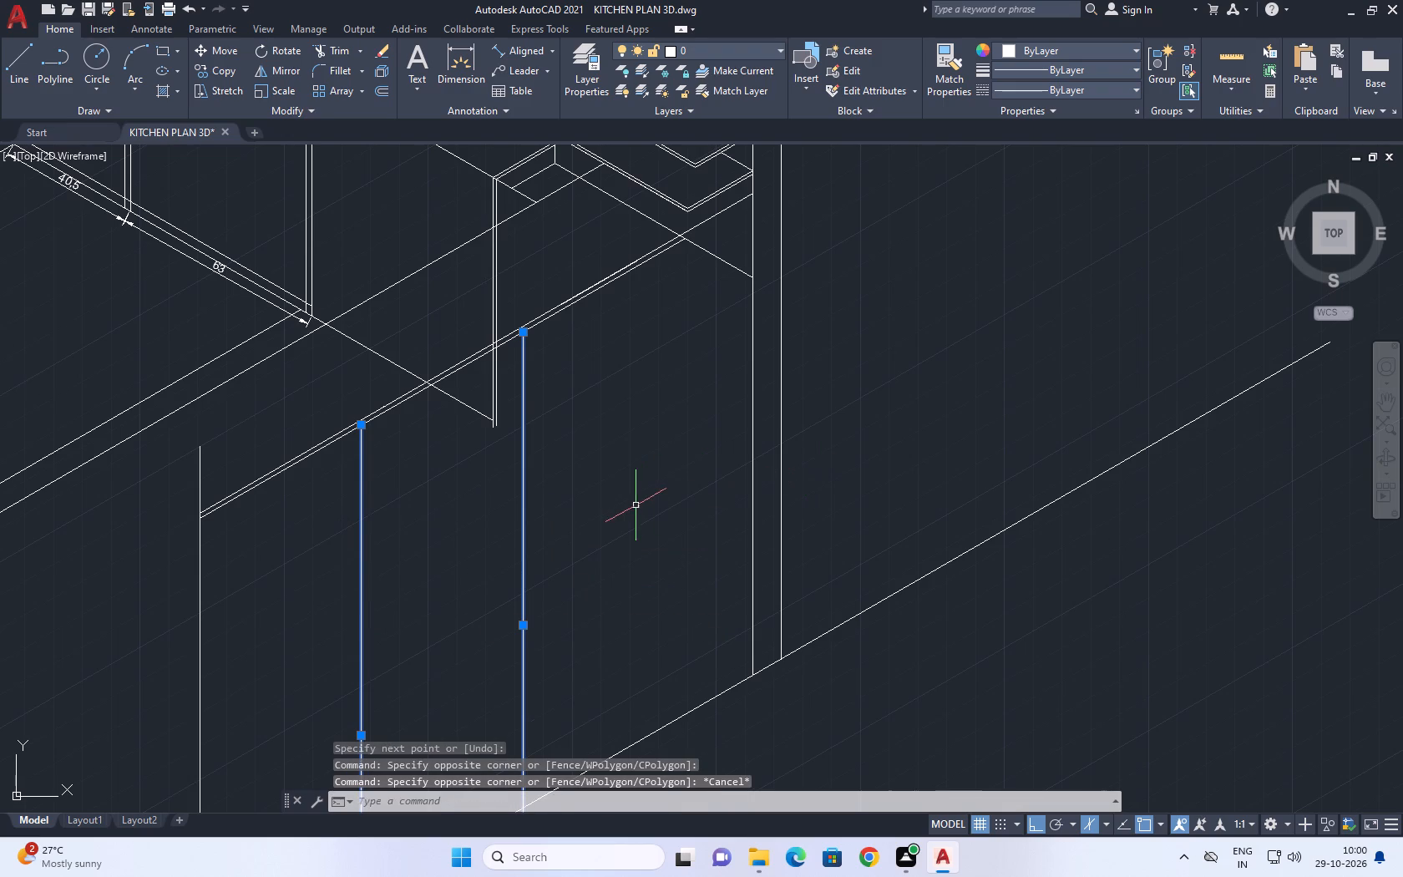
pyautogui.press('Delete')
# Draw a vertical line about 169 long from the upper close line's first division point down past the 30° floor line.
pyautogui.moveTo(580, 326); pyautogui.dragTo(580, 418, button='middle')
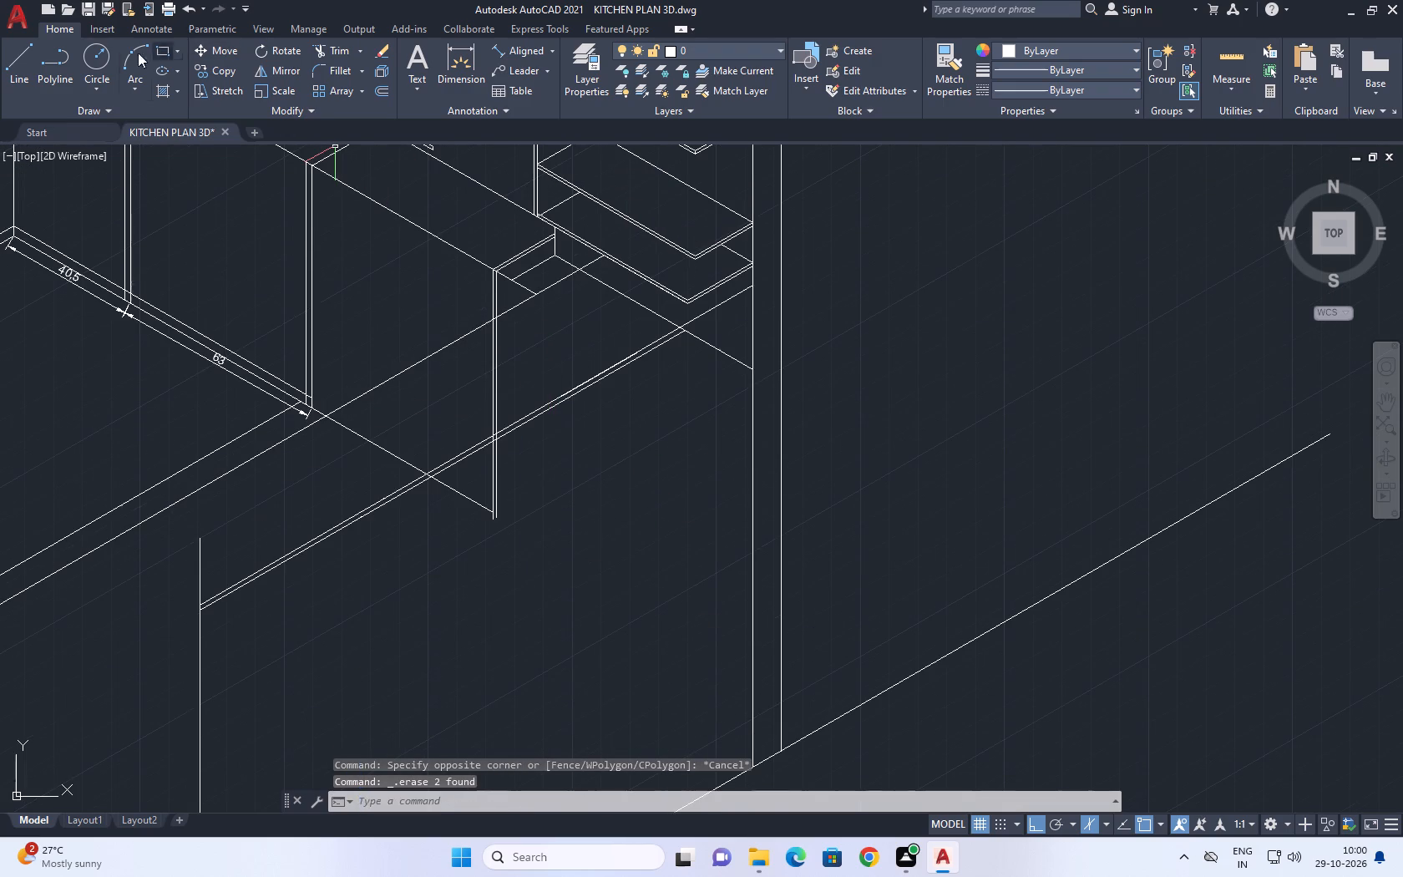
pyautogui.click(16, 53)
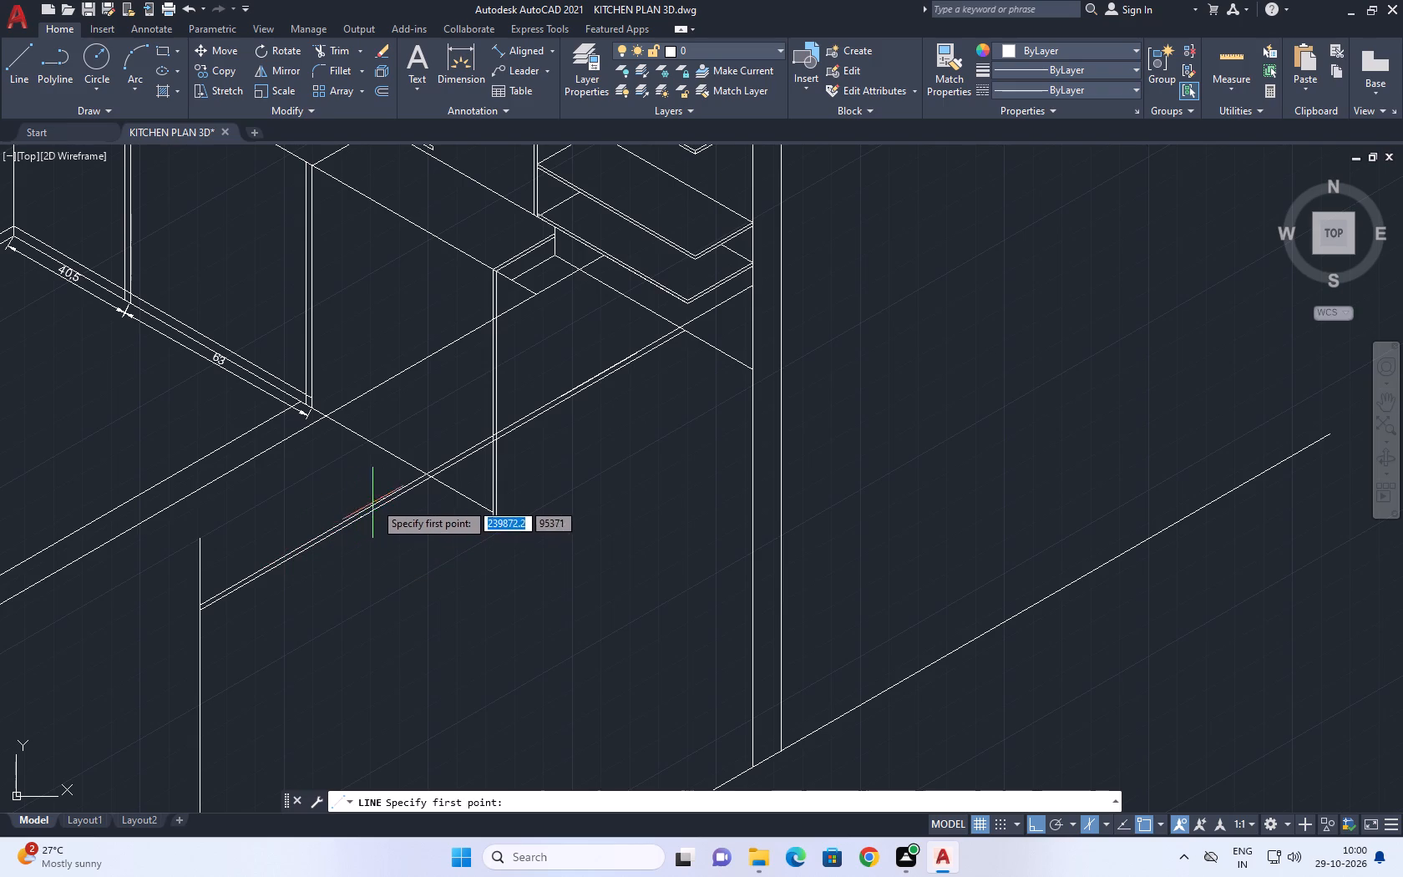
pyautogui.moveTo(385, 494); pyautogui.dragTo(384, 484)
pyautogui.scroll(-4, 411, 473)
pyautogui.scroll(4, 422, 545)
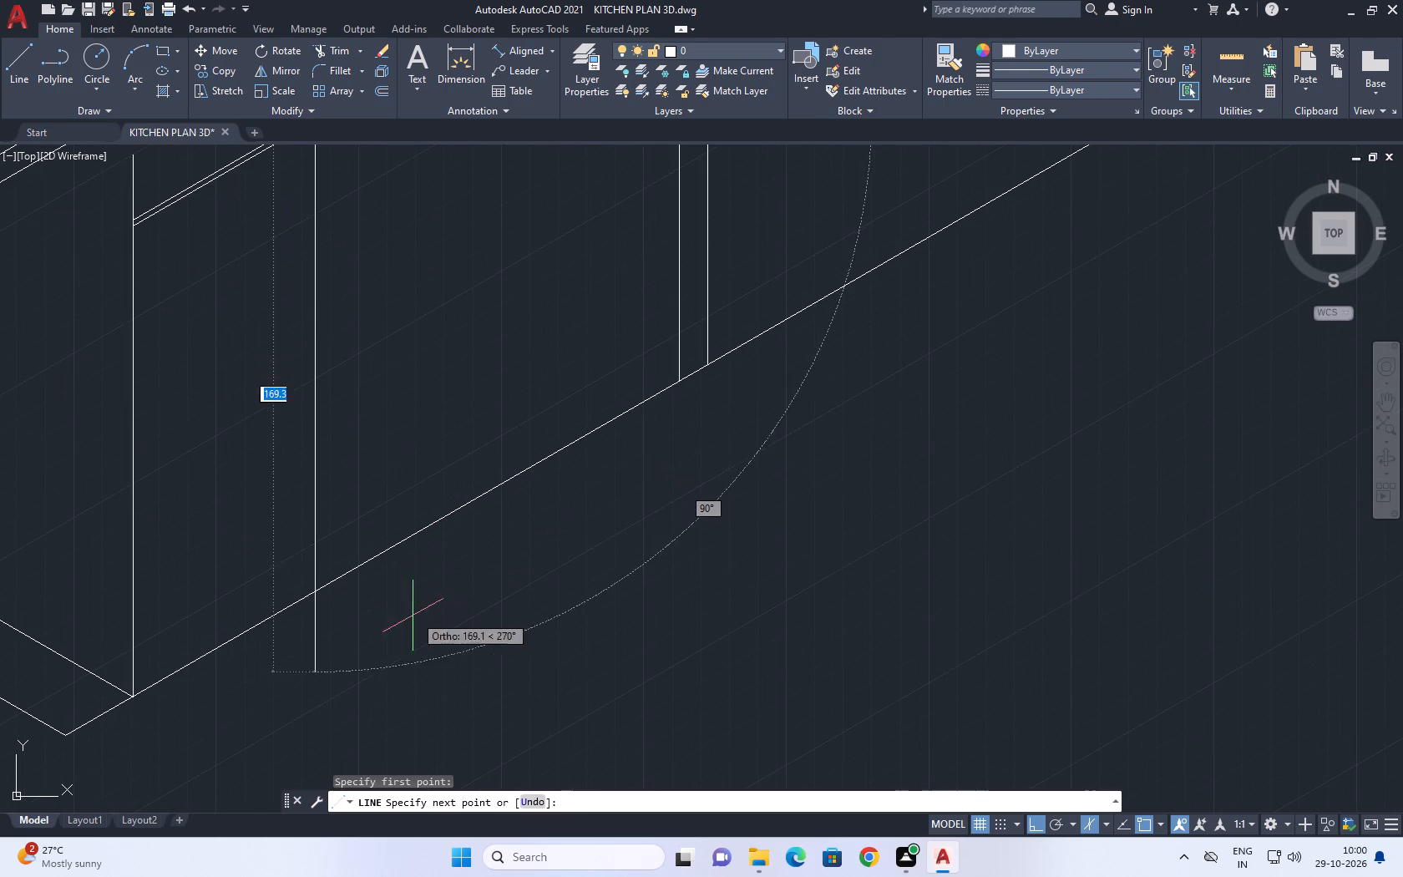
pyautogui.click(398, 622)
pyautogui.rightClick(401, 390)
pyautogui.click(444, 419)
# Draw a vertical line from the upper close line's second division point down past the 30° floor line.
pyautogui.moveTo(485, 323); pyautogui.dragTo(482, 390, button='middle')
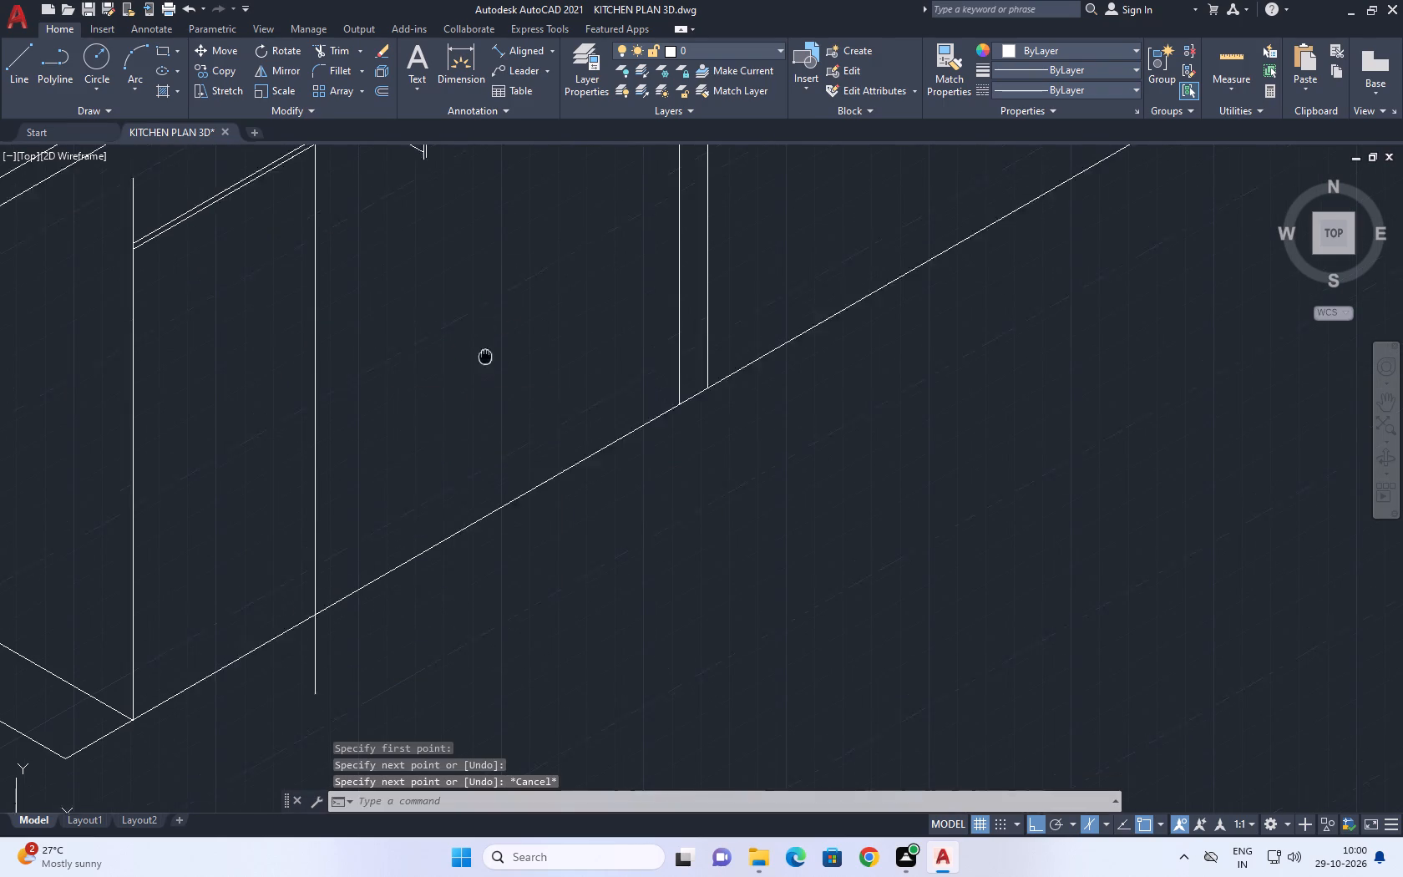
pyautogui.moveTo(482, 390); pyautogui.dragTo(453, 496, button='middle')
pyautogui.click(26, 45)
pyautogui.moveTo(320, 296); pyautogui.dragTo(301, 399, button='middle')
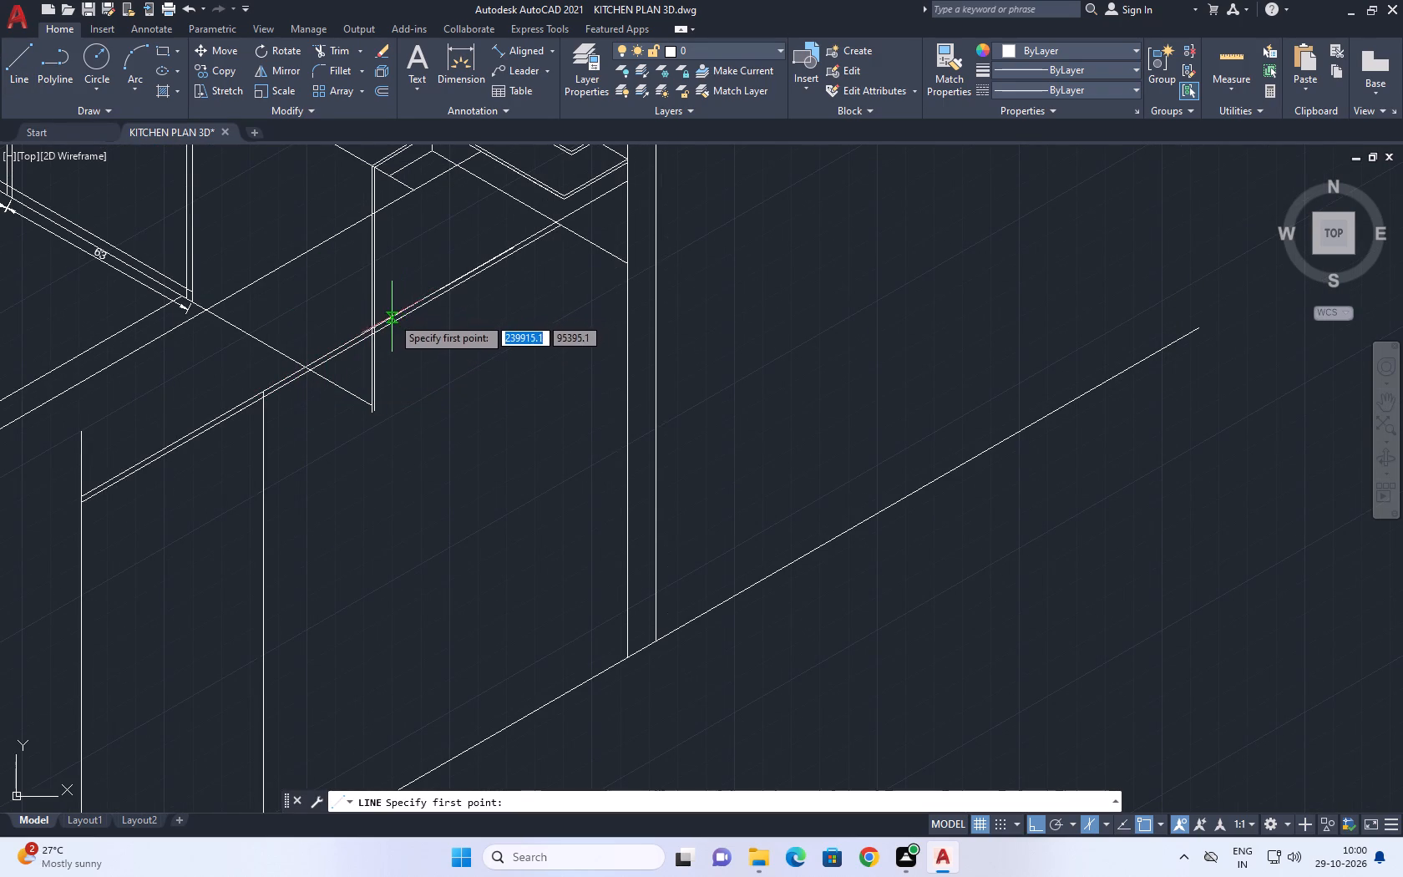
pyautogui.click(448, 282)
pyautogui.moveTo(469, 382); pyautogui.dragTo(496, 256, button='middle')
pyautogui.scroll(-2, 506, 302)
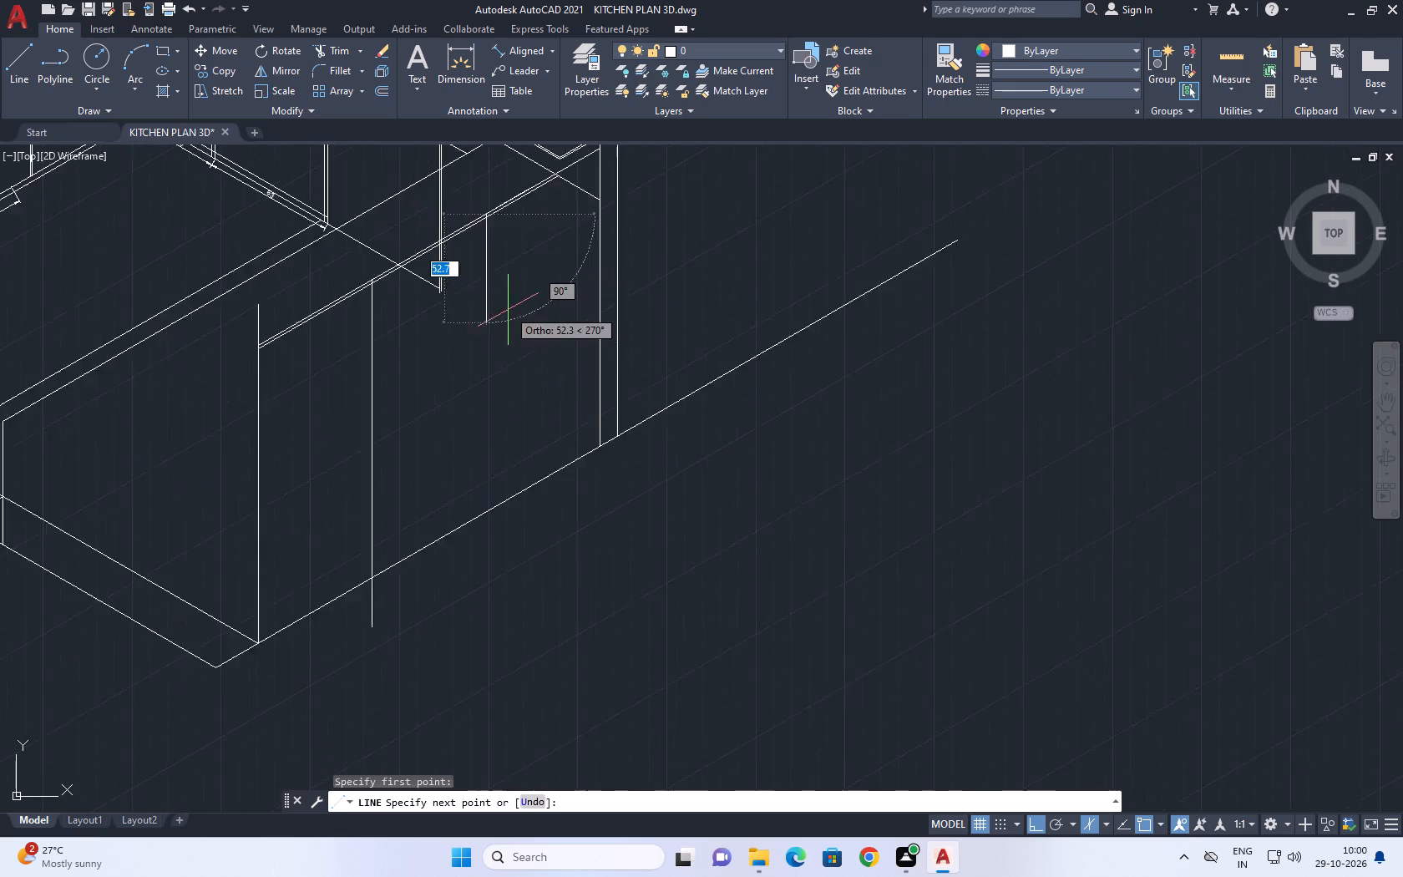
pyautogui.click(499, 500)
pyautogui.rightClick(516, 486)
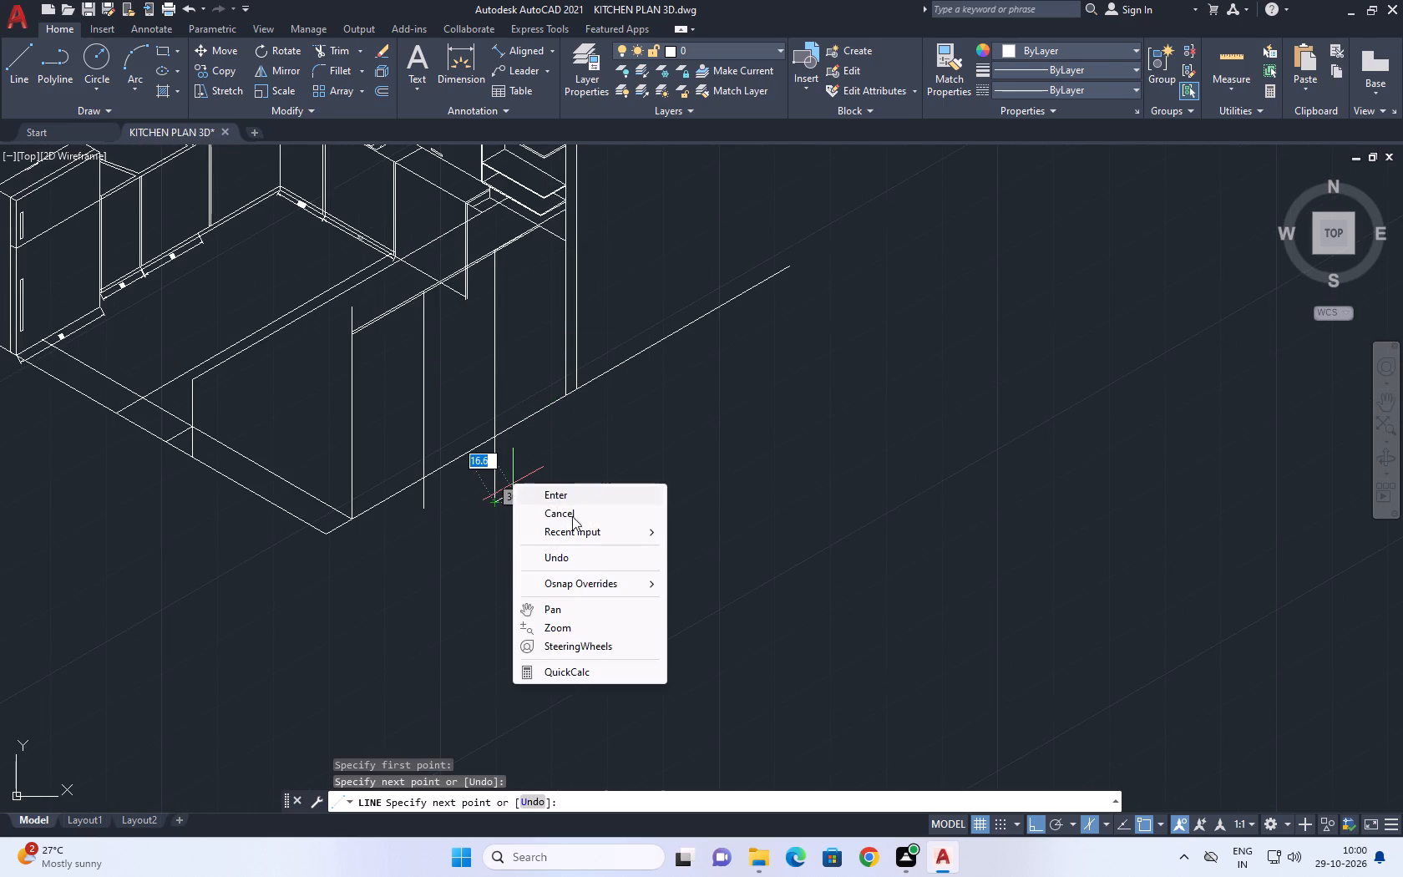
pyautogui.click(575, 506)
# Trim the lower ends of both new vertical division lines at the 30° floor line.
pyautogui.click(340, 46)
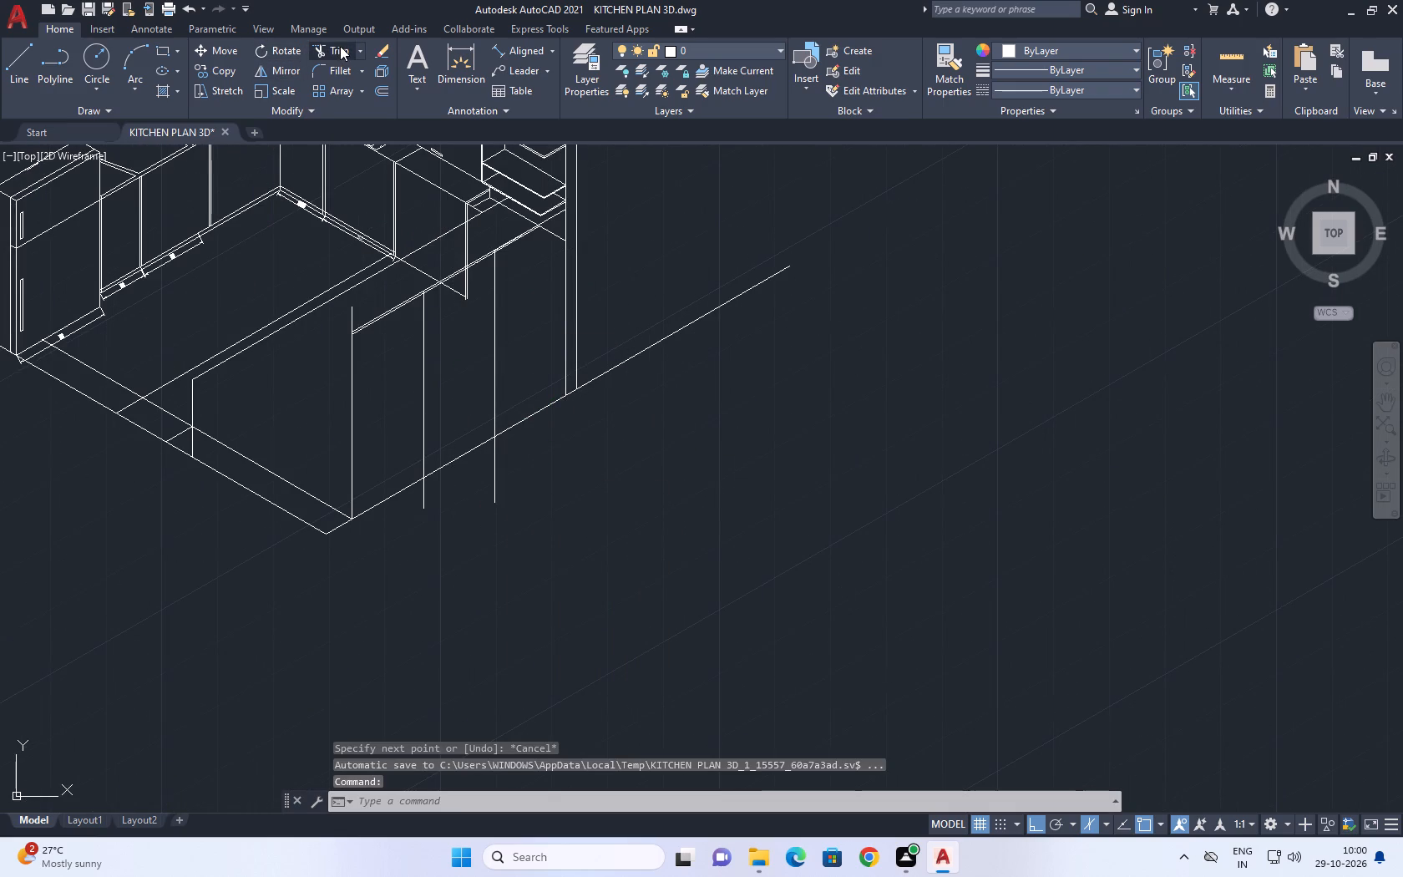
pyautogui.moveTo(513, 457); pyautogui.dragTo(503, 458)
pyautogui.click(402, 520)
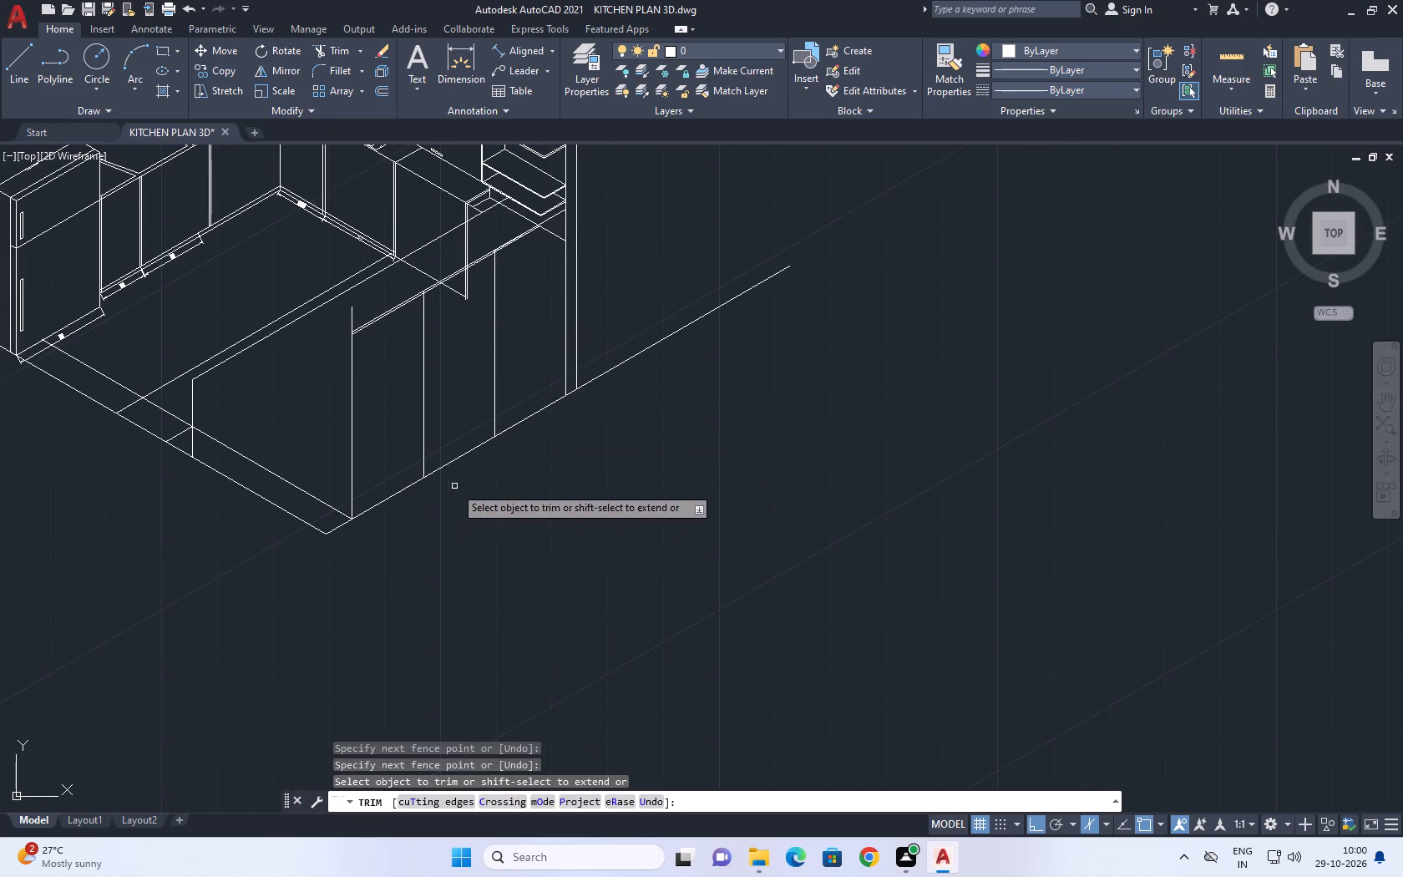
pyautogui.moveTo(458, 483); pyautogui.dragTo(479, 594, button='middle')
pyautogui.scroll(2, 550, 346)
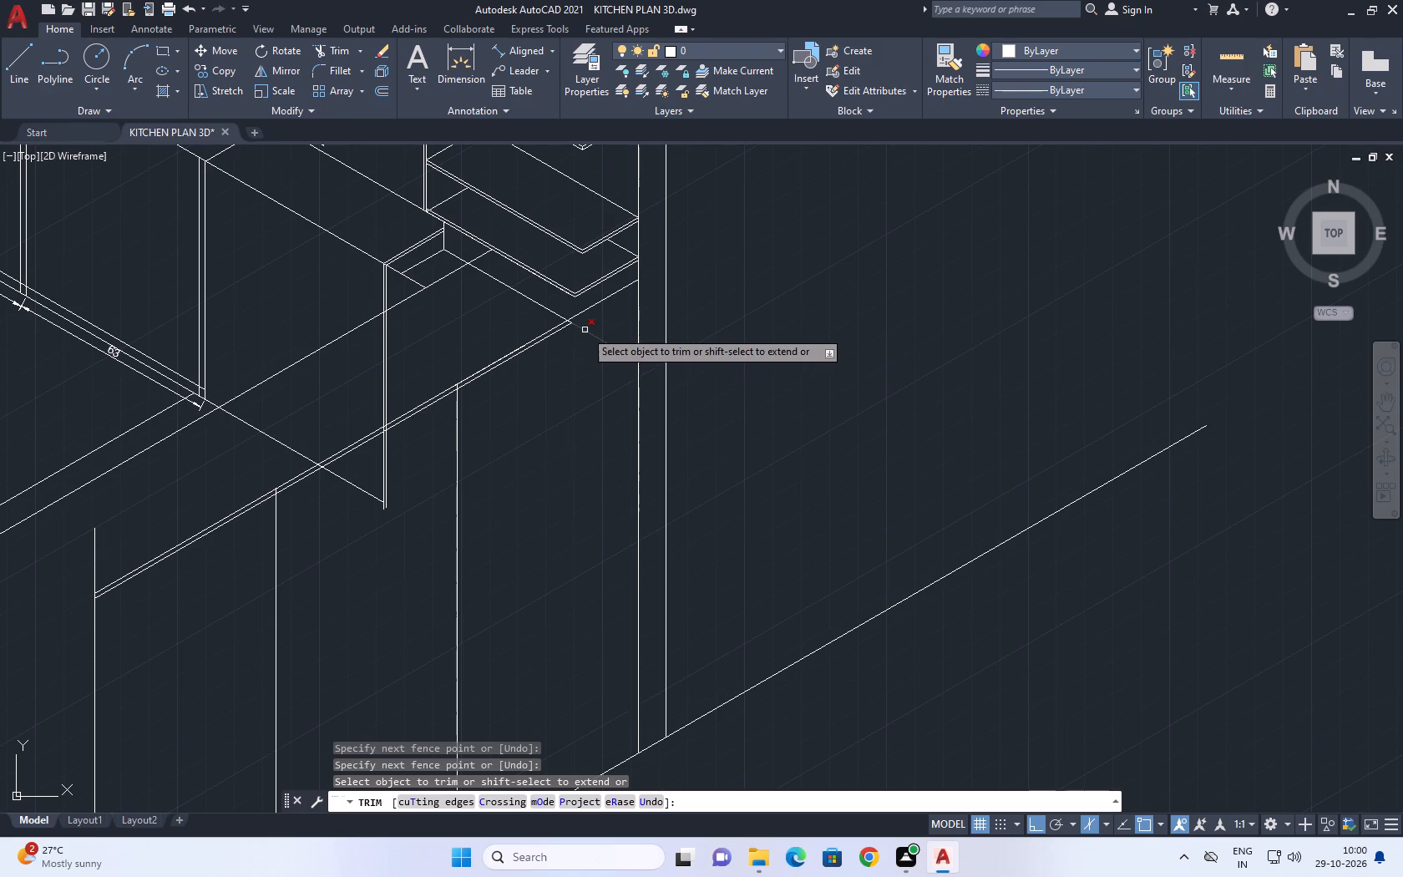
pyautogui.rightClick(528, 448)
pyautogui.click(558, 478)
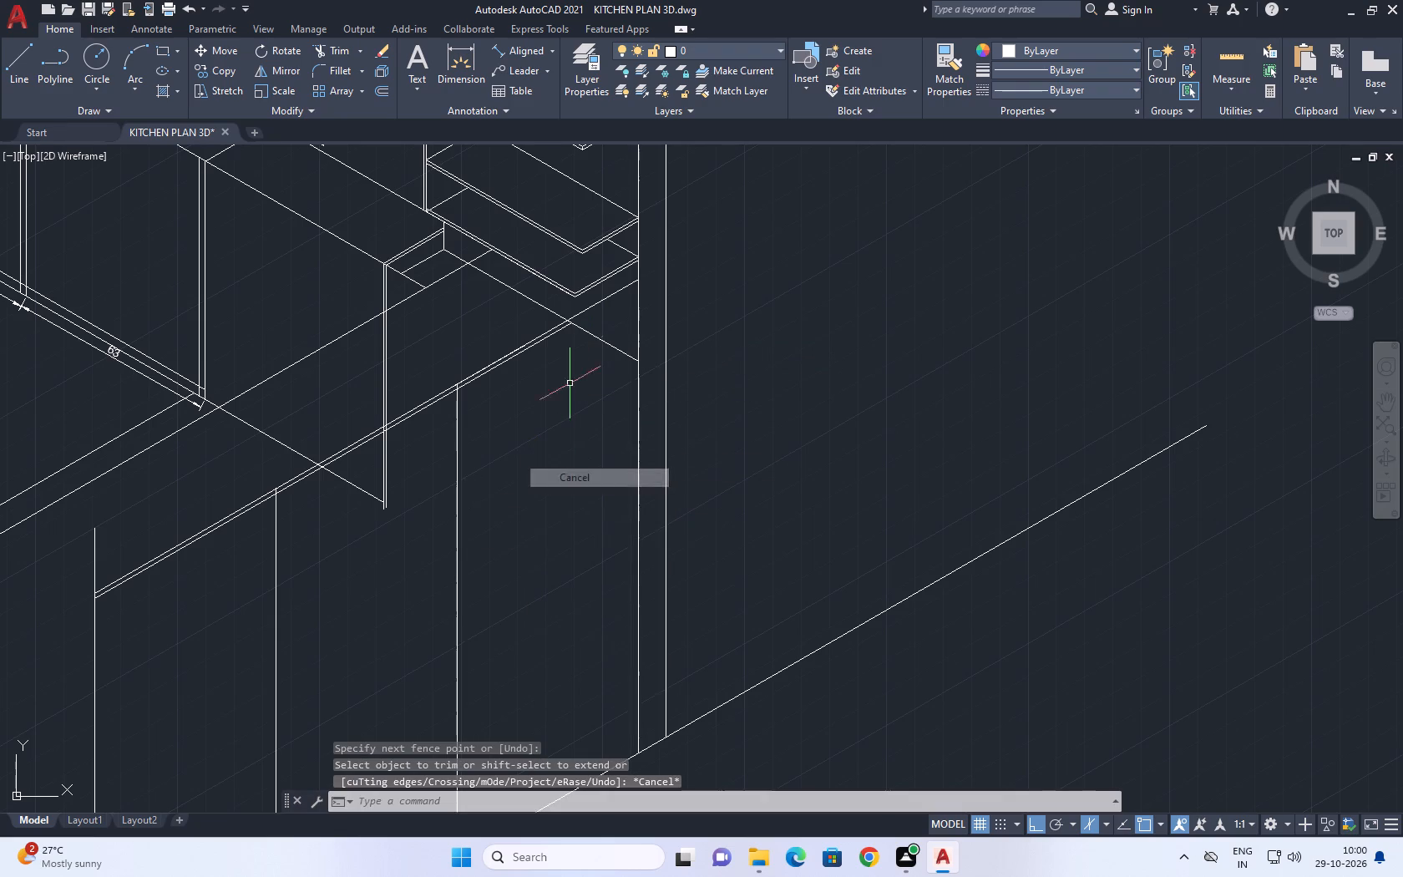
# Trim the double vertical lines and the crossing diagonal below the lower close 30° line, removing the leftover pieces.
pyautogui.moveTo(574, 340); pyautogui.dragTo(563, 371, button='middle')
pyautogui.moveTo(255, 513); pyautogui.dragTo(465, 509, button='middle')
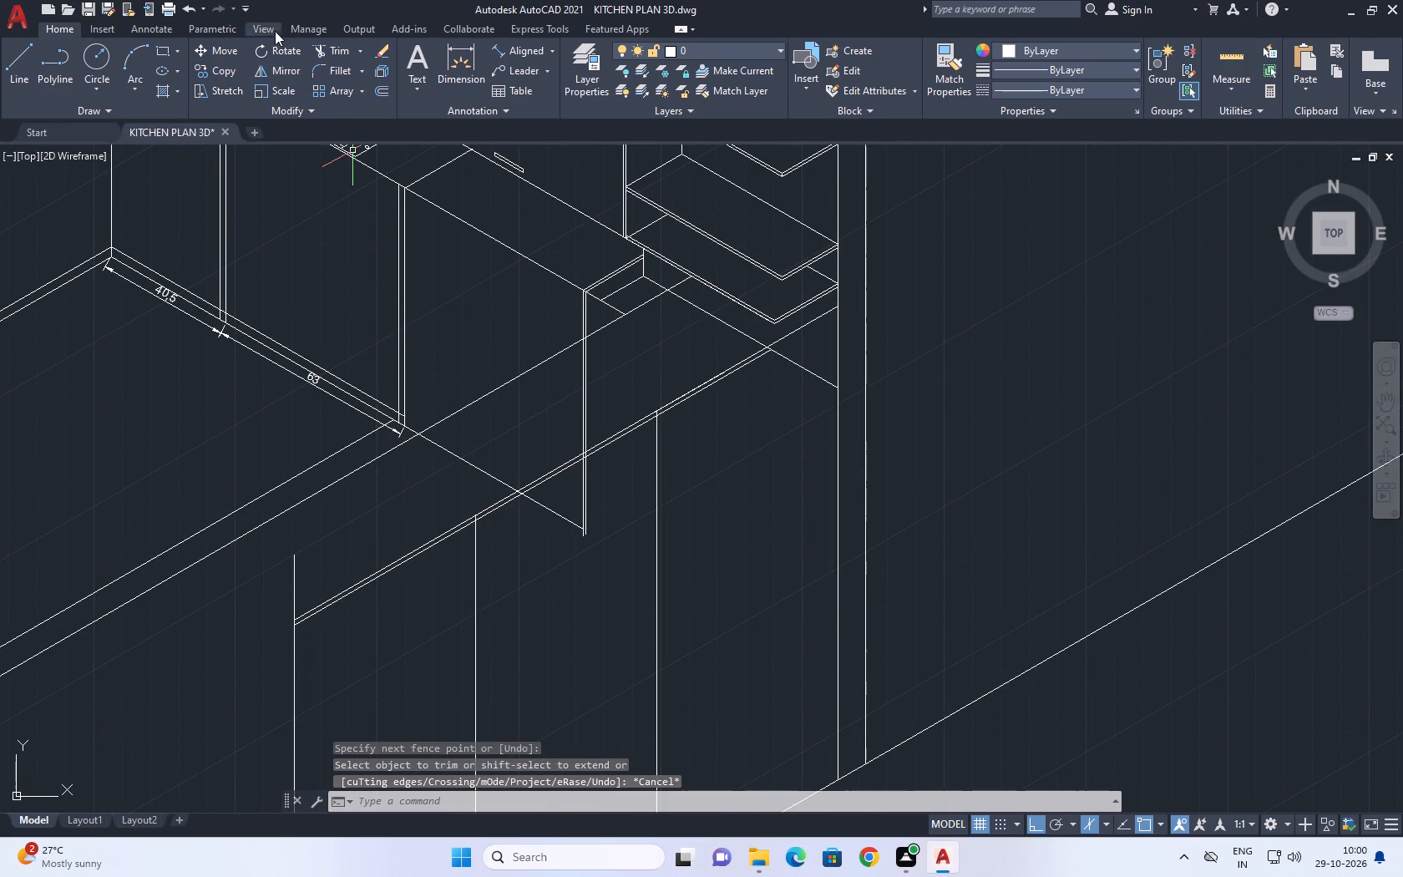
pyautogui.click(330, 47)
pyautogui.scroll(2, 499, 524)
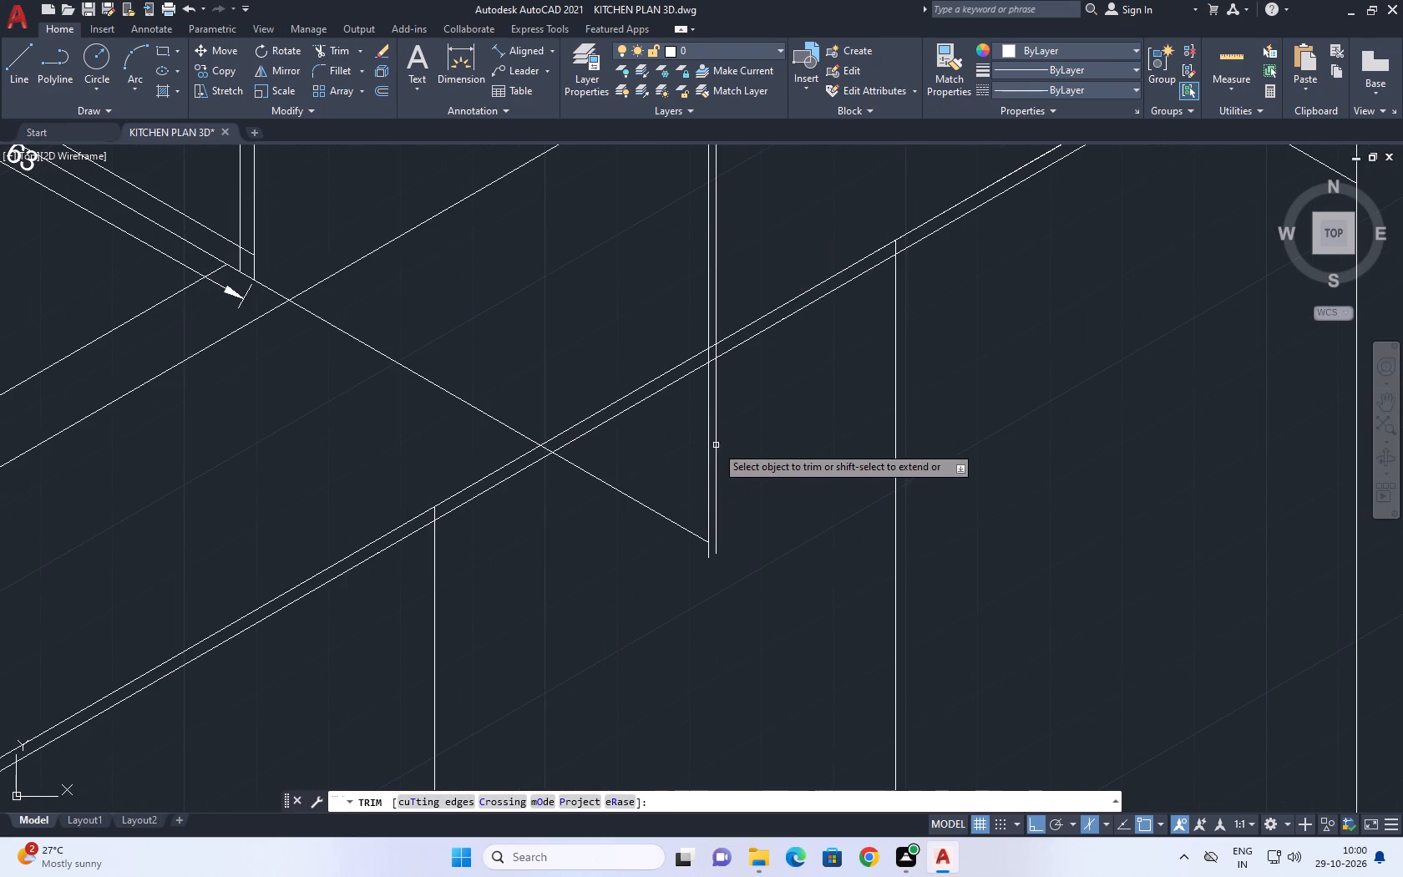
pyautogui.click(747, 413)
pyautogui.click(600, 518)
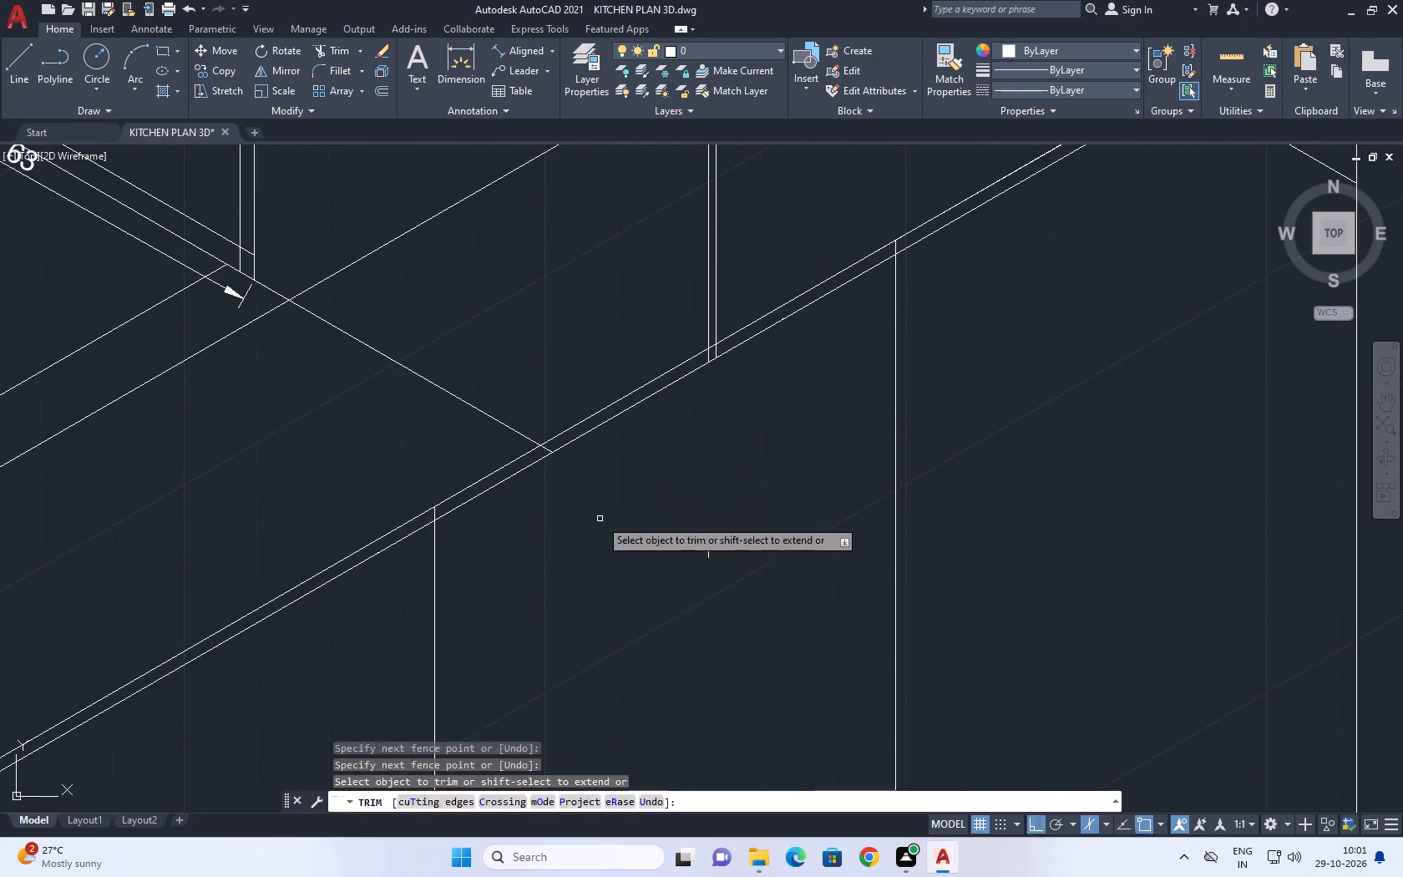
pyautogui.click(723, 548)
pyautogui.click(673, 539)
# Trim the double vertical lines and the diagonal between the two close 30° lines so they end at the upper line.
pyautogui.scroll(4, 724, 354)
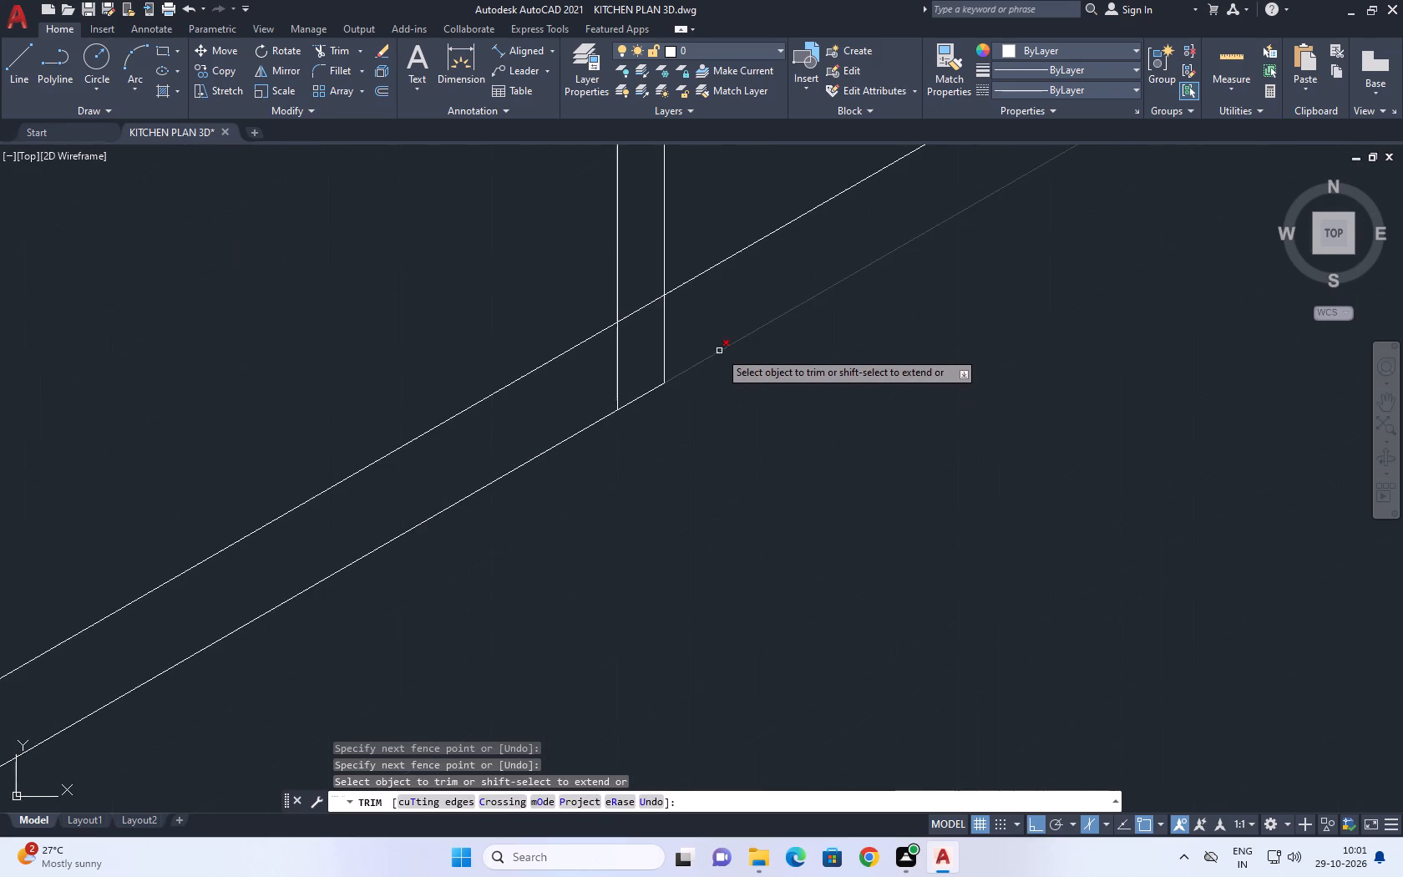
pyautogui.click(704, 321)
pyautogui.click(584, 400)
pyautogui.scroll(-3, 676, 357)
pyautogui.scroll(2, 357, 530)
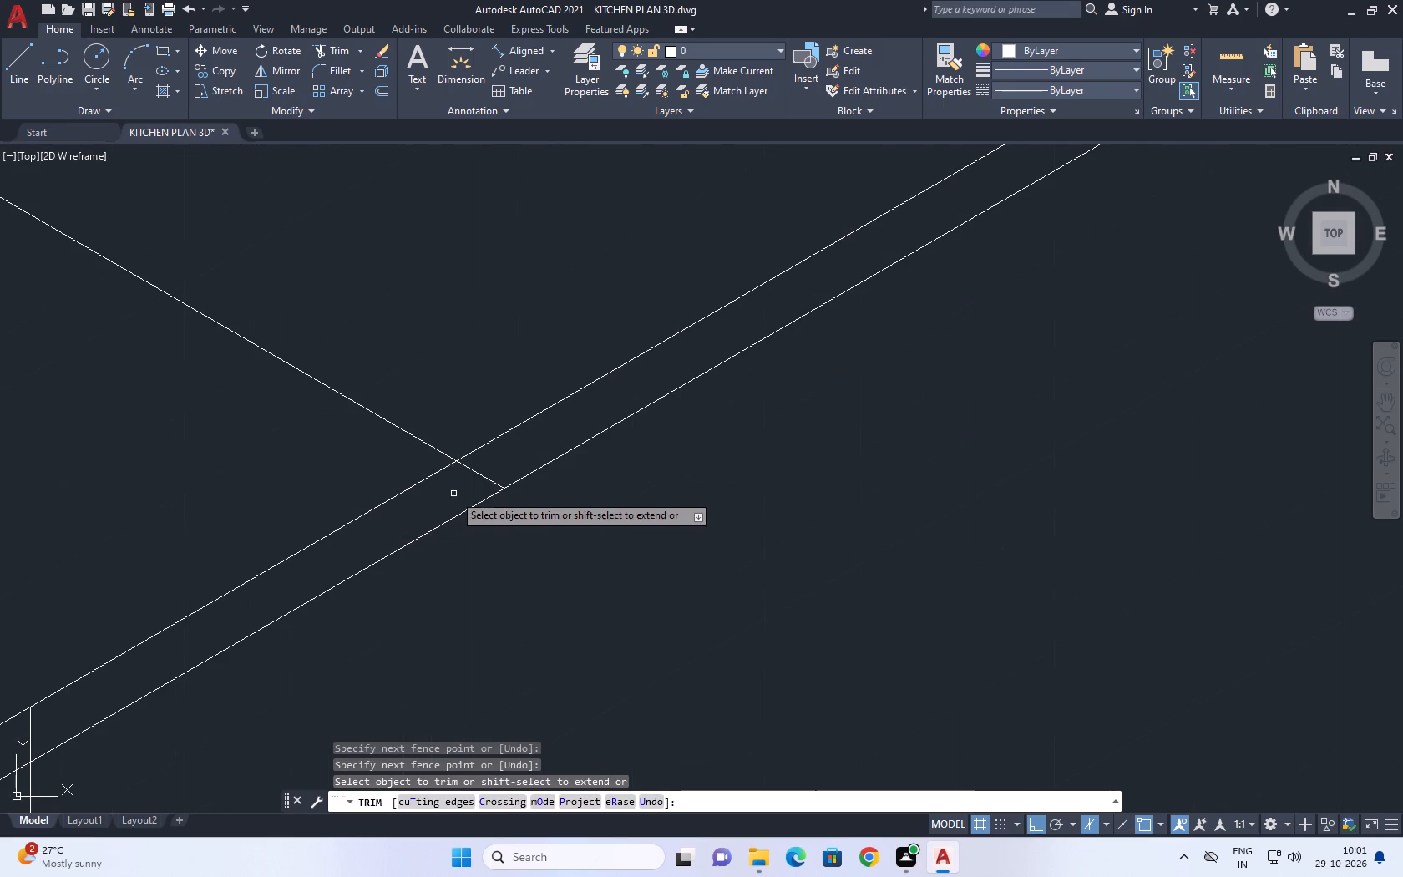
pyautogui.click(474, 490)
pyautogui.click(517, 463)
pyautogui.moveTo(737, 479); pyautogui.dragTo(738, 494, button='right')
pyautogui.click(845, 518)
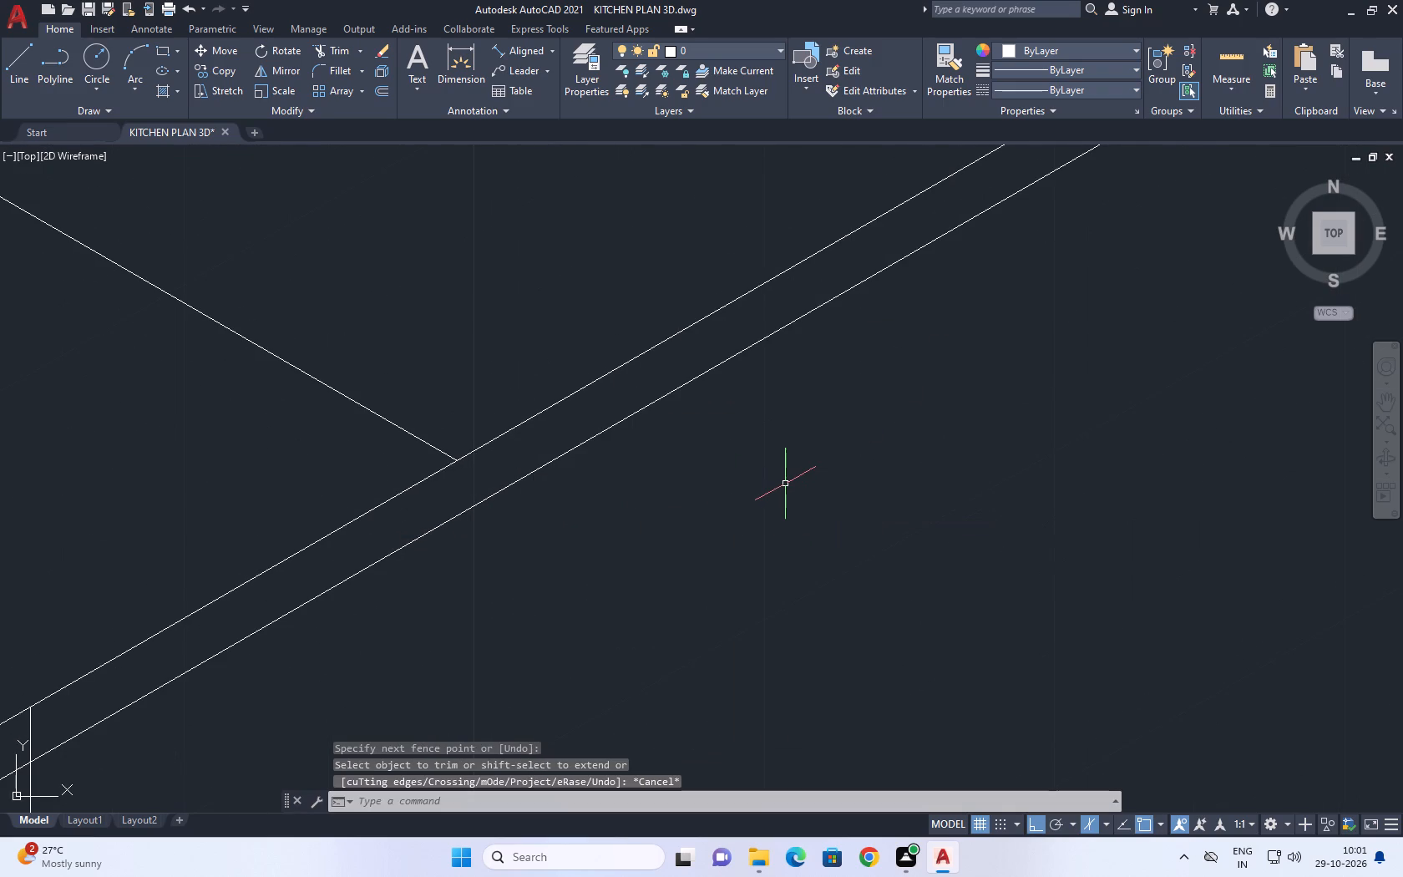
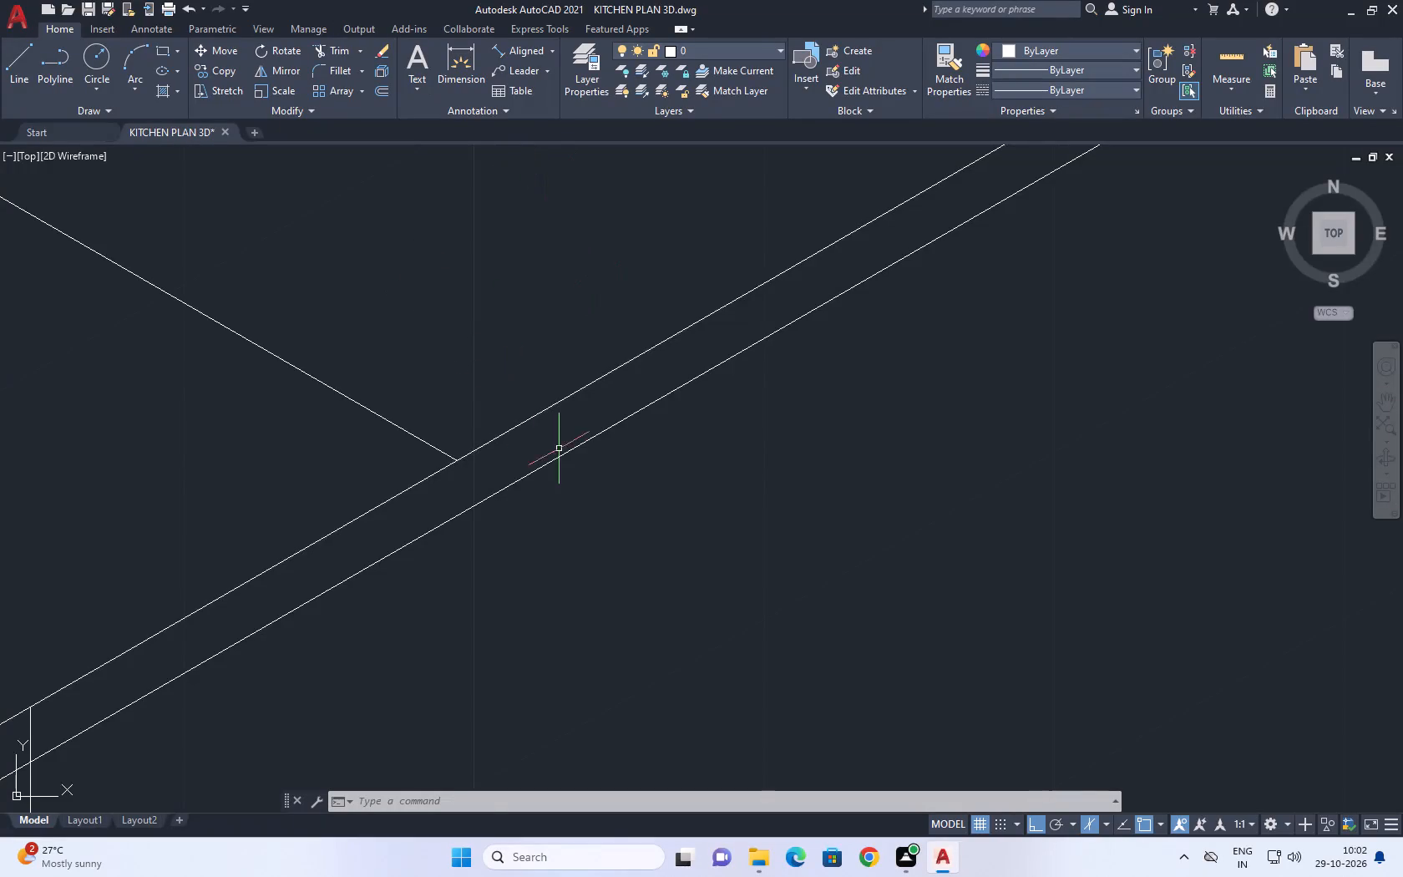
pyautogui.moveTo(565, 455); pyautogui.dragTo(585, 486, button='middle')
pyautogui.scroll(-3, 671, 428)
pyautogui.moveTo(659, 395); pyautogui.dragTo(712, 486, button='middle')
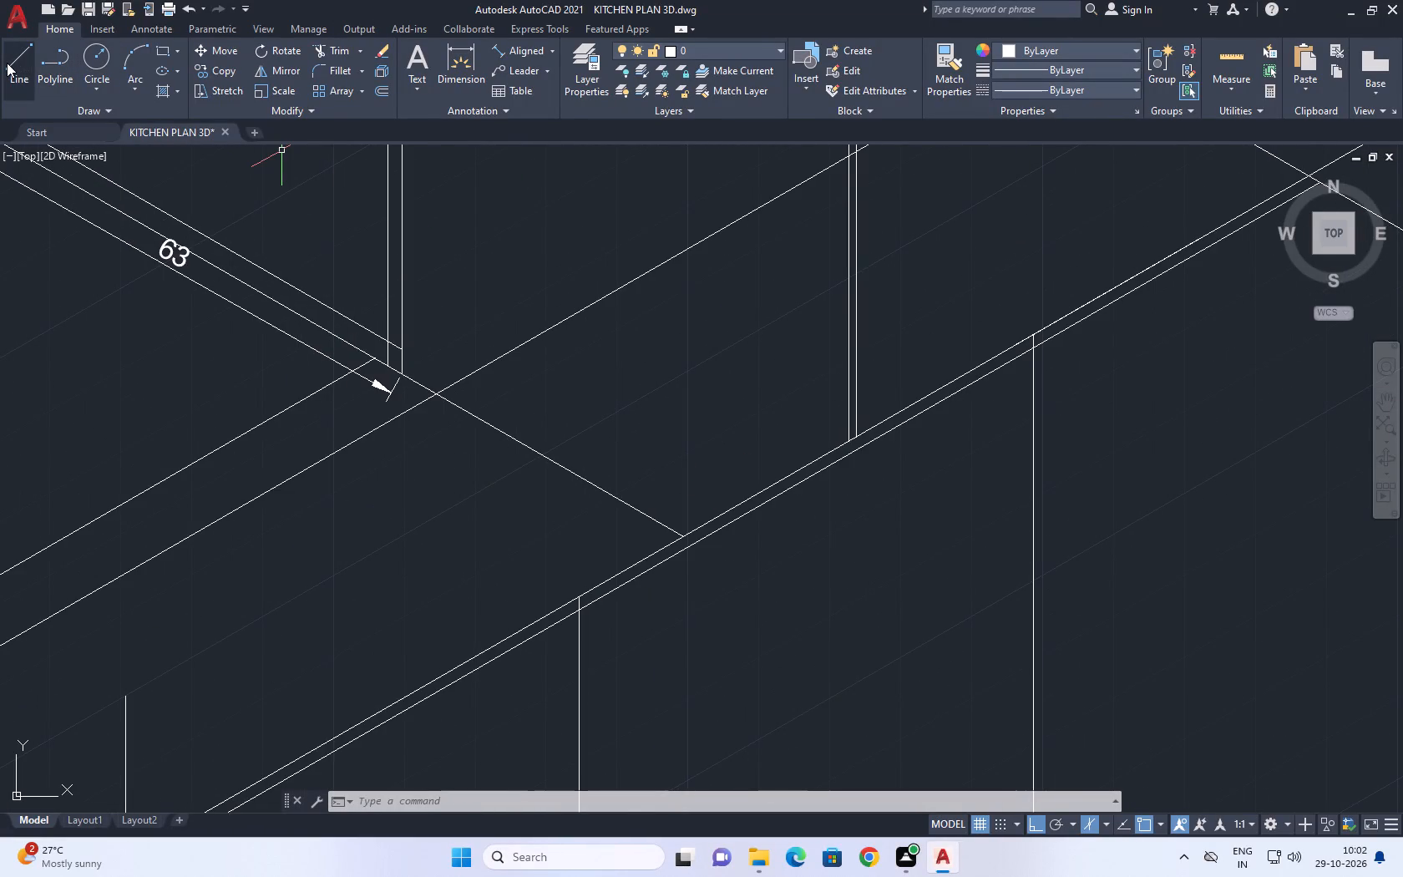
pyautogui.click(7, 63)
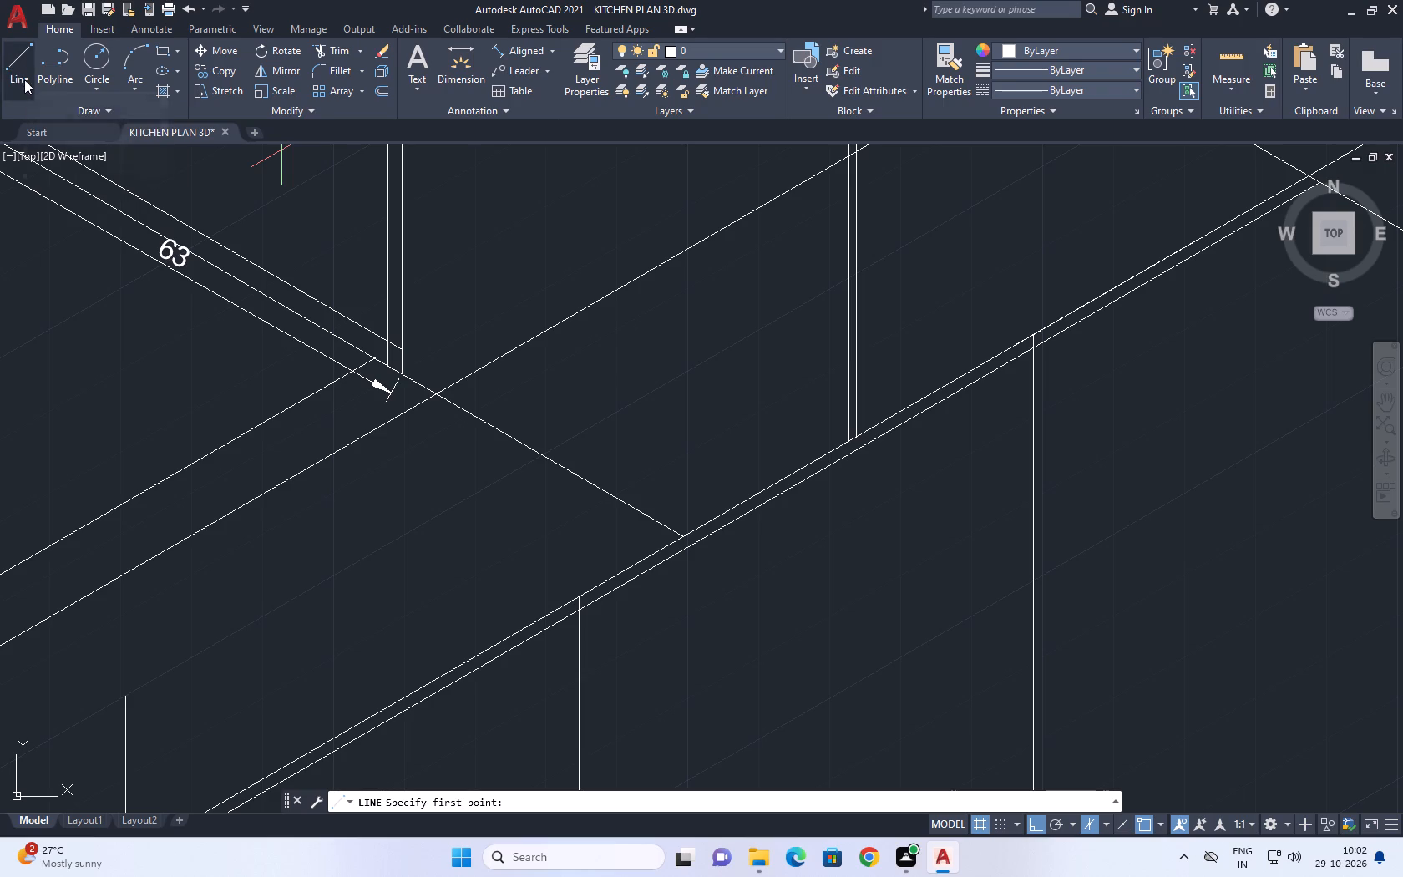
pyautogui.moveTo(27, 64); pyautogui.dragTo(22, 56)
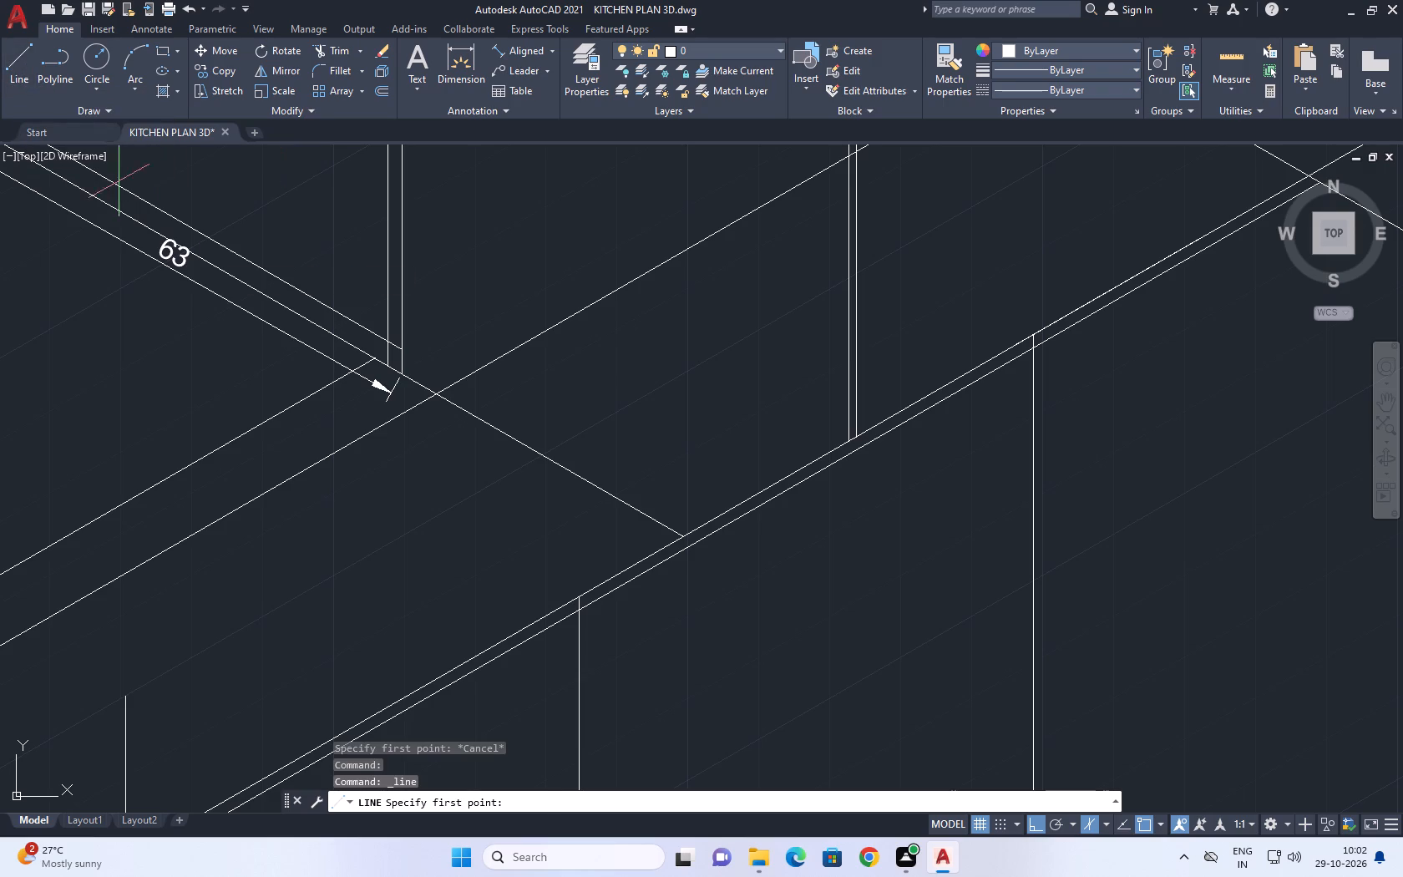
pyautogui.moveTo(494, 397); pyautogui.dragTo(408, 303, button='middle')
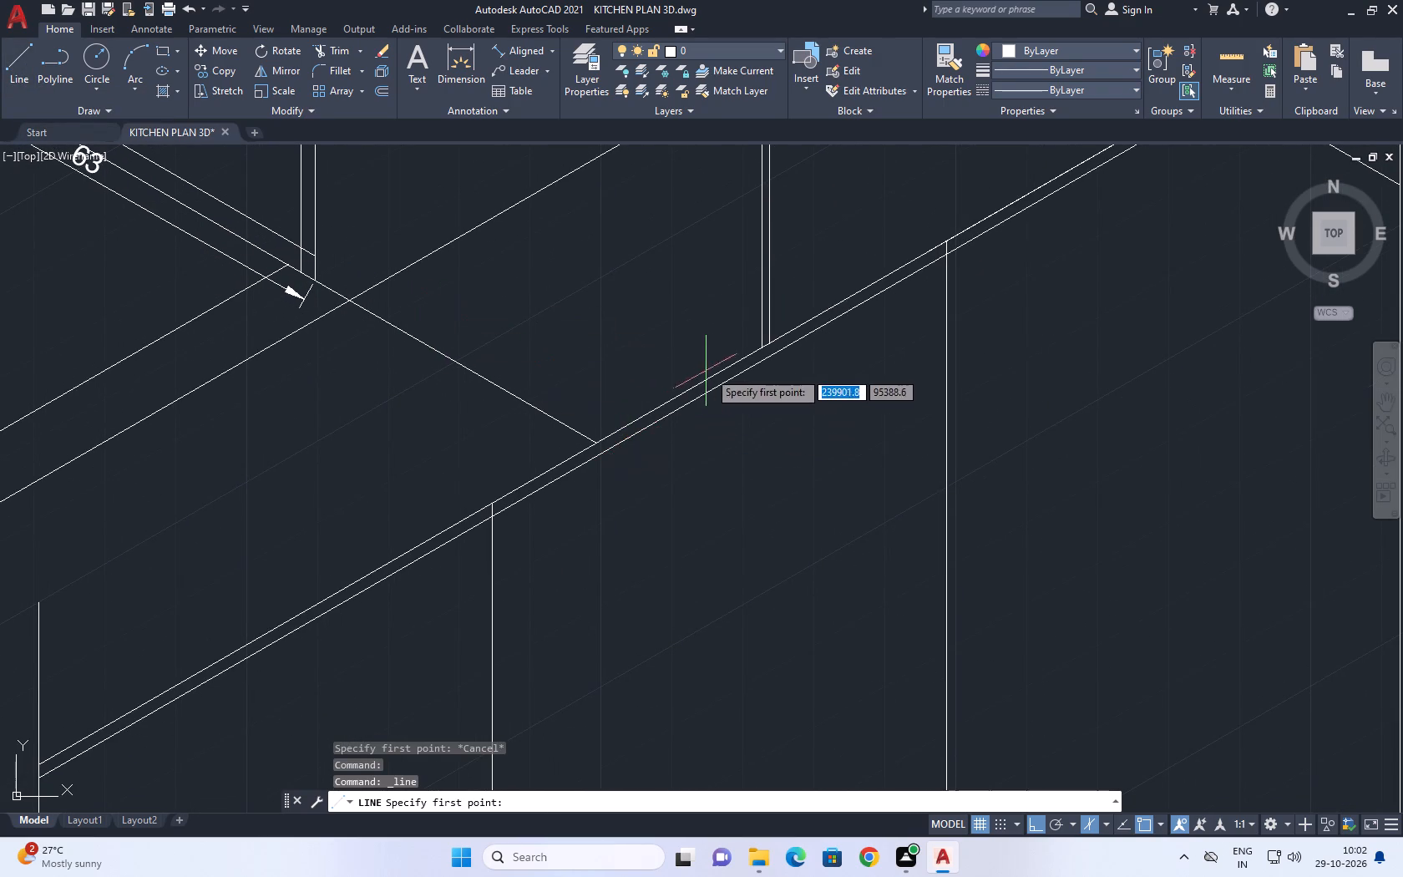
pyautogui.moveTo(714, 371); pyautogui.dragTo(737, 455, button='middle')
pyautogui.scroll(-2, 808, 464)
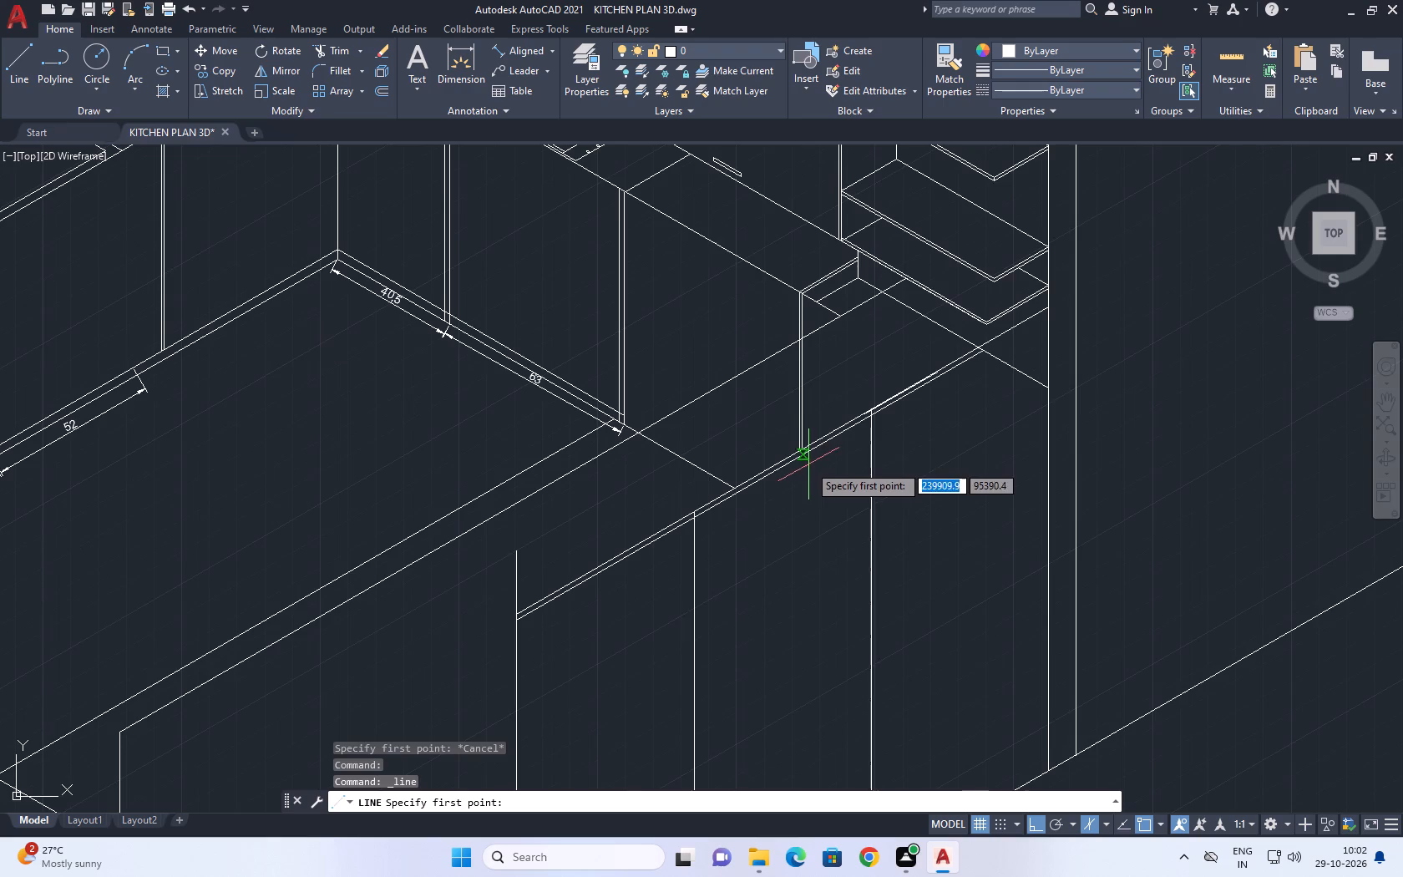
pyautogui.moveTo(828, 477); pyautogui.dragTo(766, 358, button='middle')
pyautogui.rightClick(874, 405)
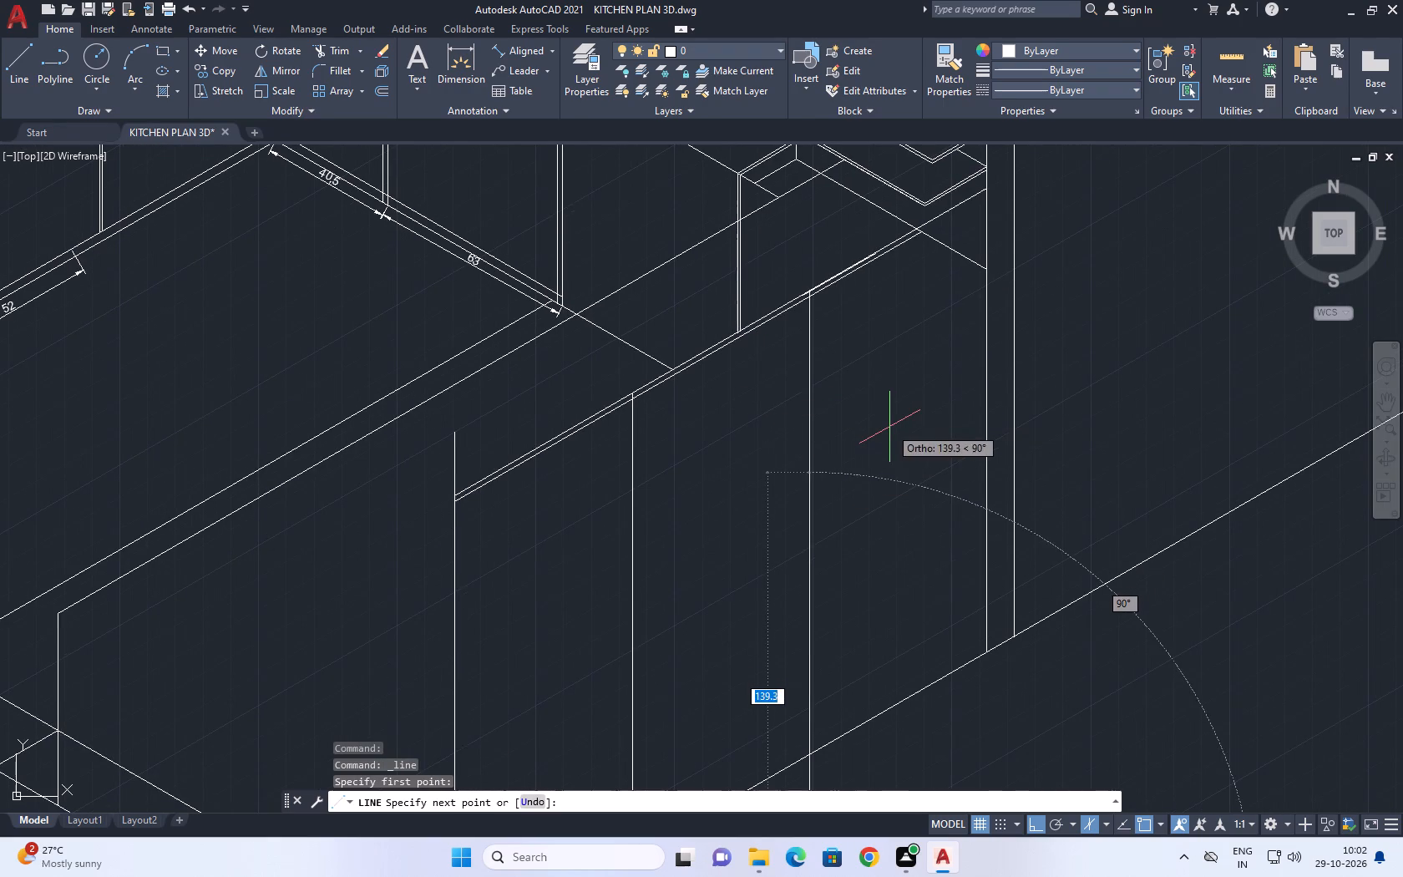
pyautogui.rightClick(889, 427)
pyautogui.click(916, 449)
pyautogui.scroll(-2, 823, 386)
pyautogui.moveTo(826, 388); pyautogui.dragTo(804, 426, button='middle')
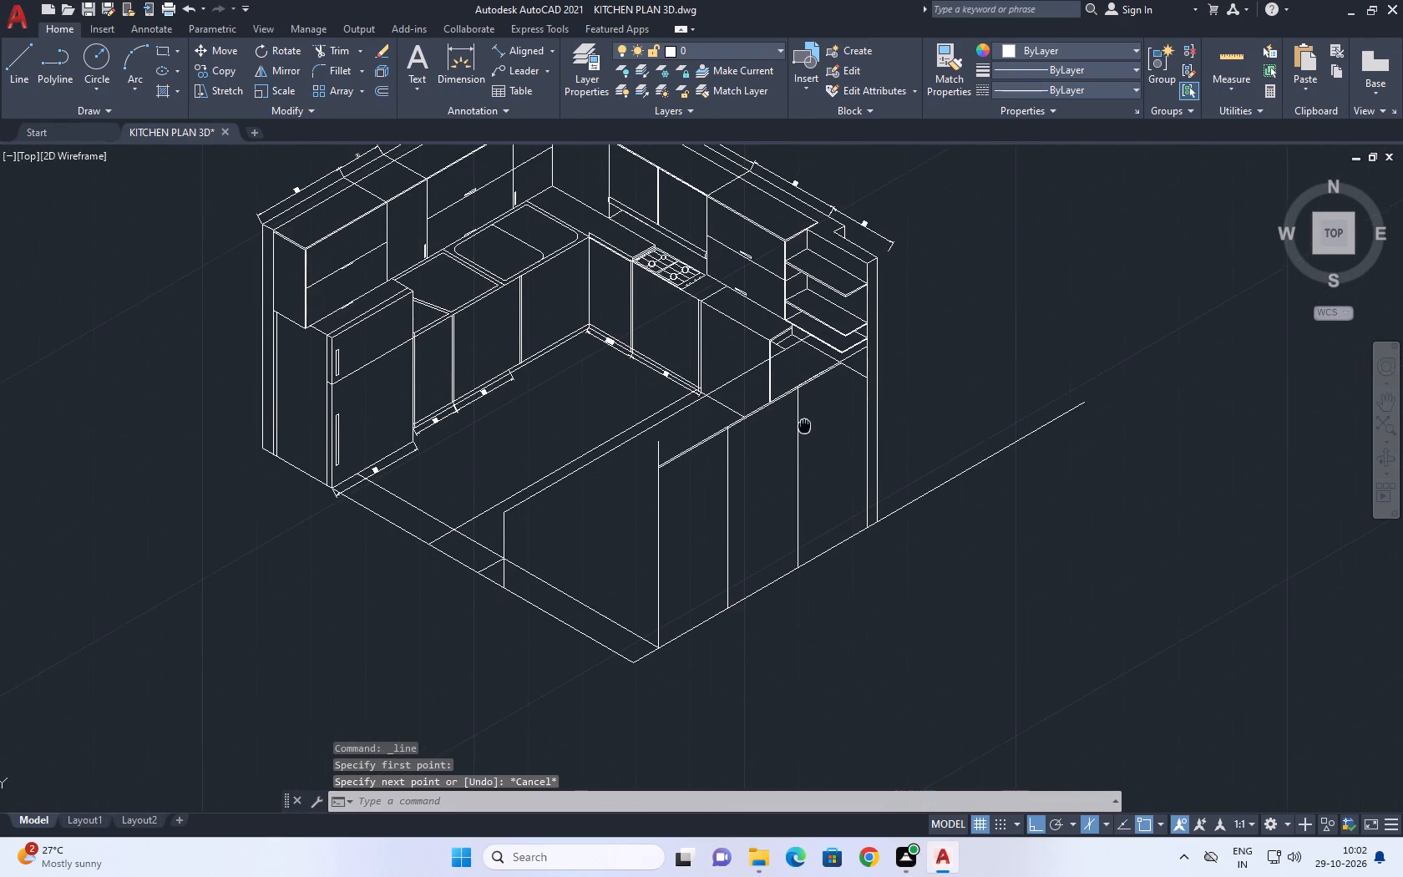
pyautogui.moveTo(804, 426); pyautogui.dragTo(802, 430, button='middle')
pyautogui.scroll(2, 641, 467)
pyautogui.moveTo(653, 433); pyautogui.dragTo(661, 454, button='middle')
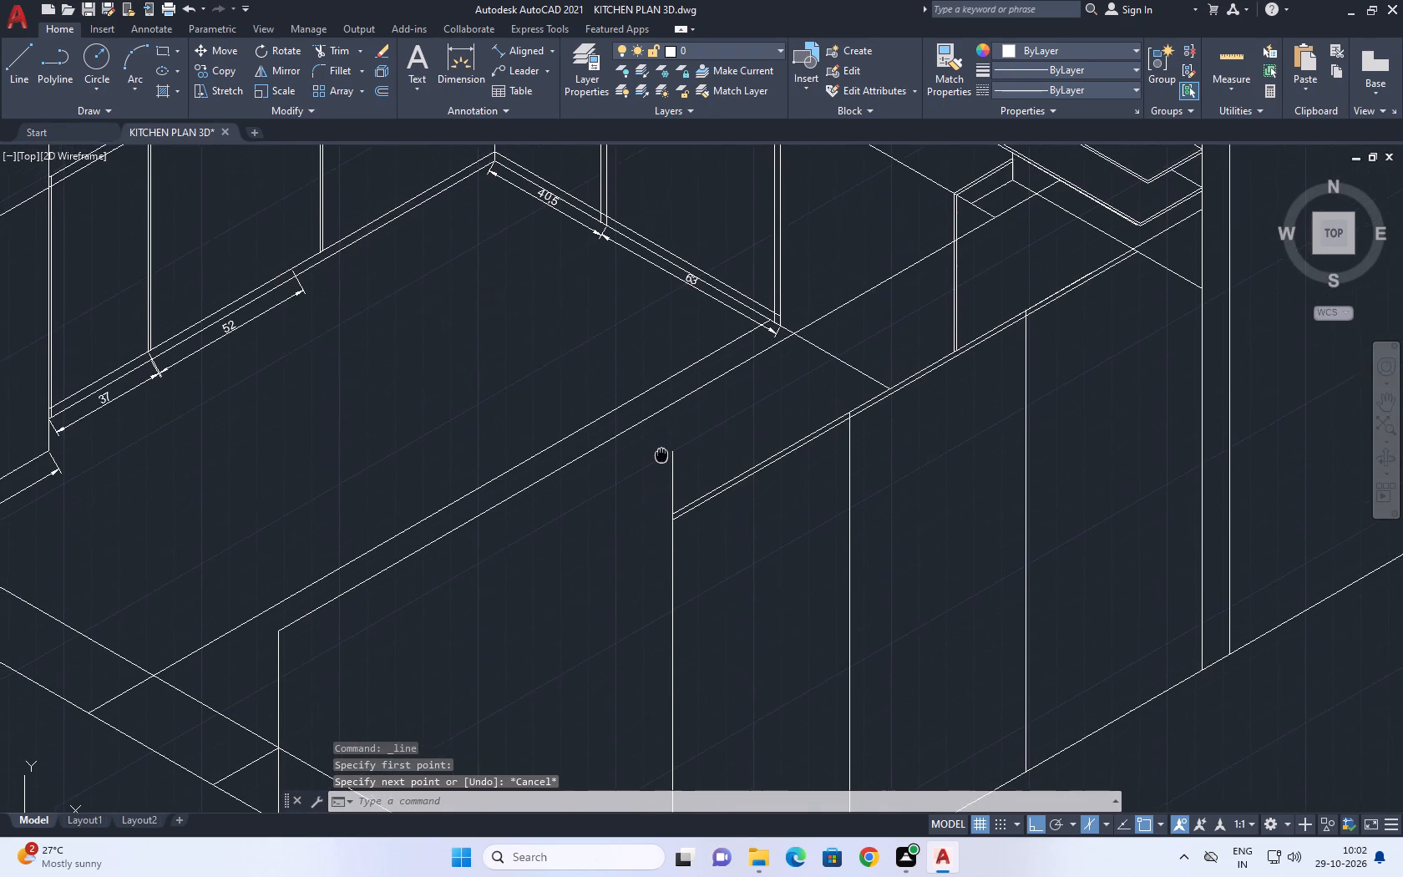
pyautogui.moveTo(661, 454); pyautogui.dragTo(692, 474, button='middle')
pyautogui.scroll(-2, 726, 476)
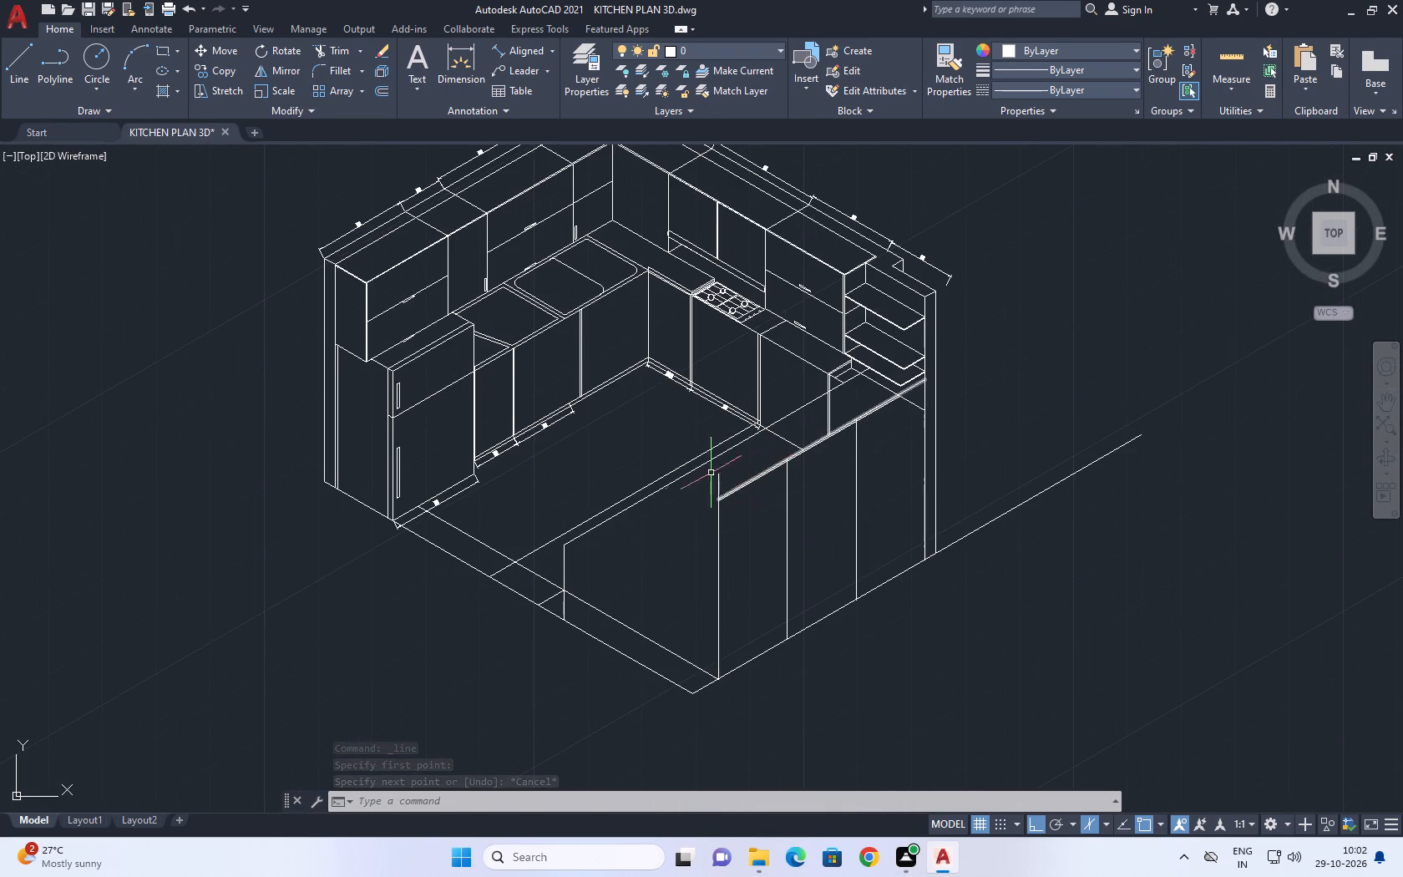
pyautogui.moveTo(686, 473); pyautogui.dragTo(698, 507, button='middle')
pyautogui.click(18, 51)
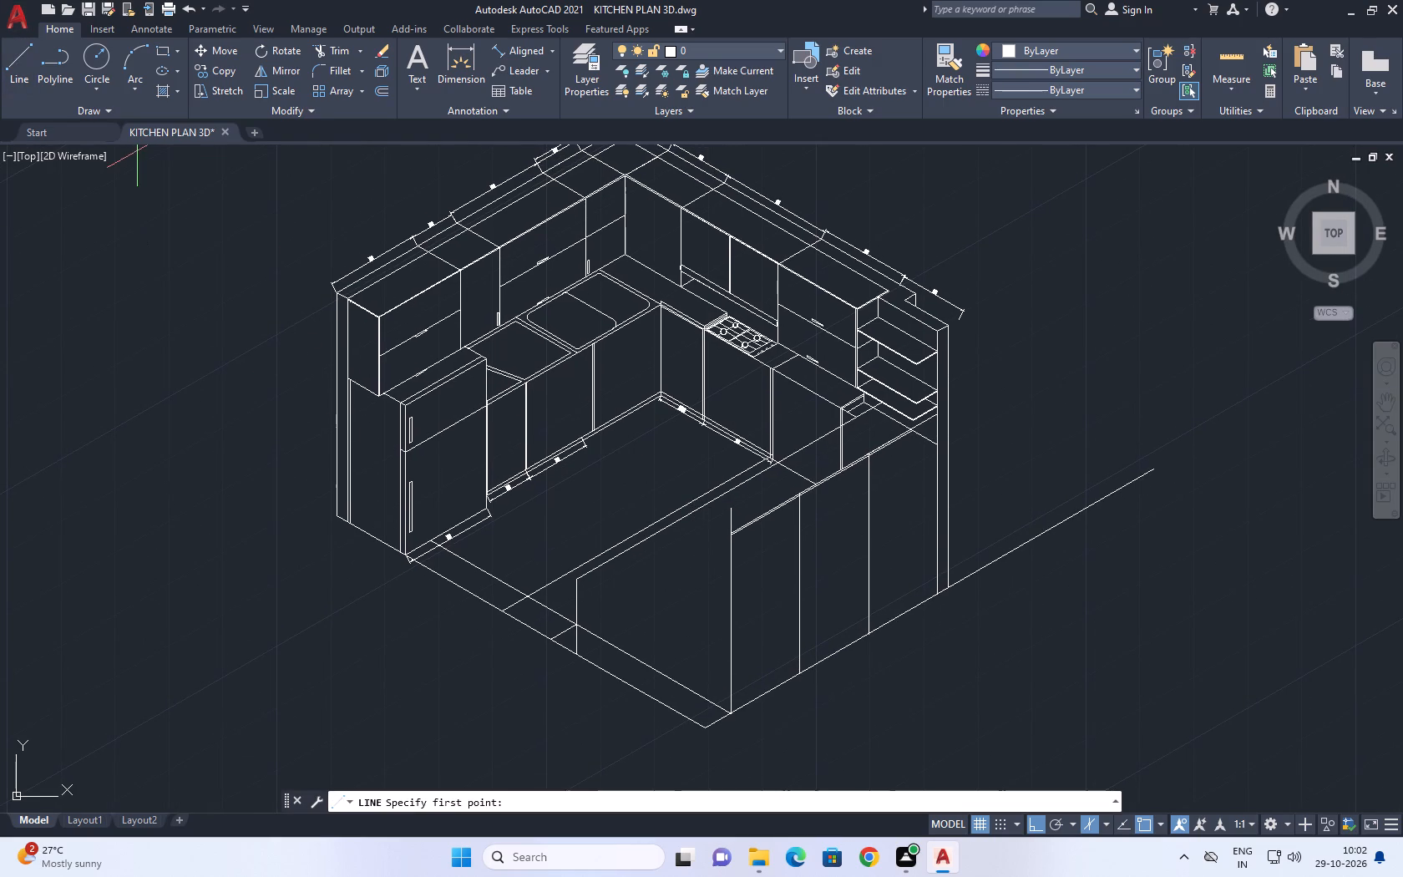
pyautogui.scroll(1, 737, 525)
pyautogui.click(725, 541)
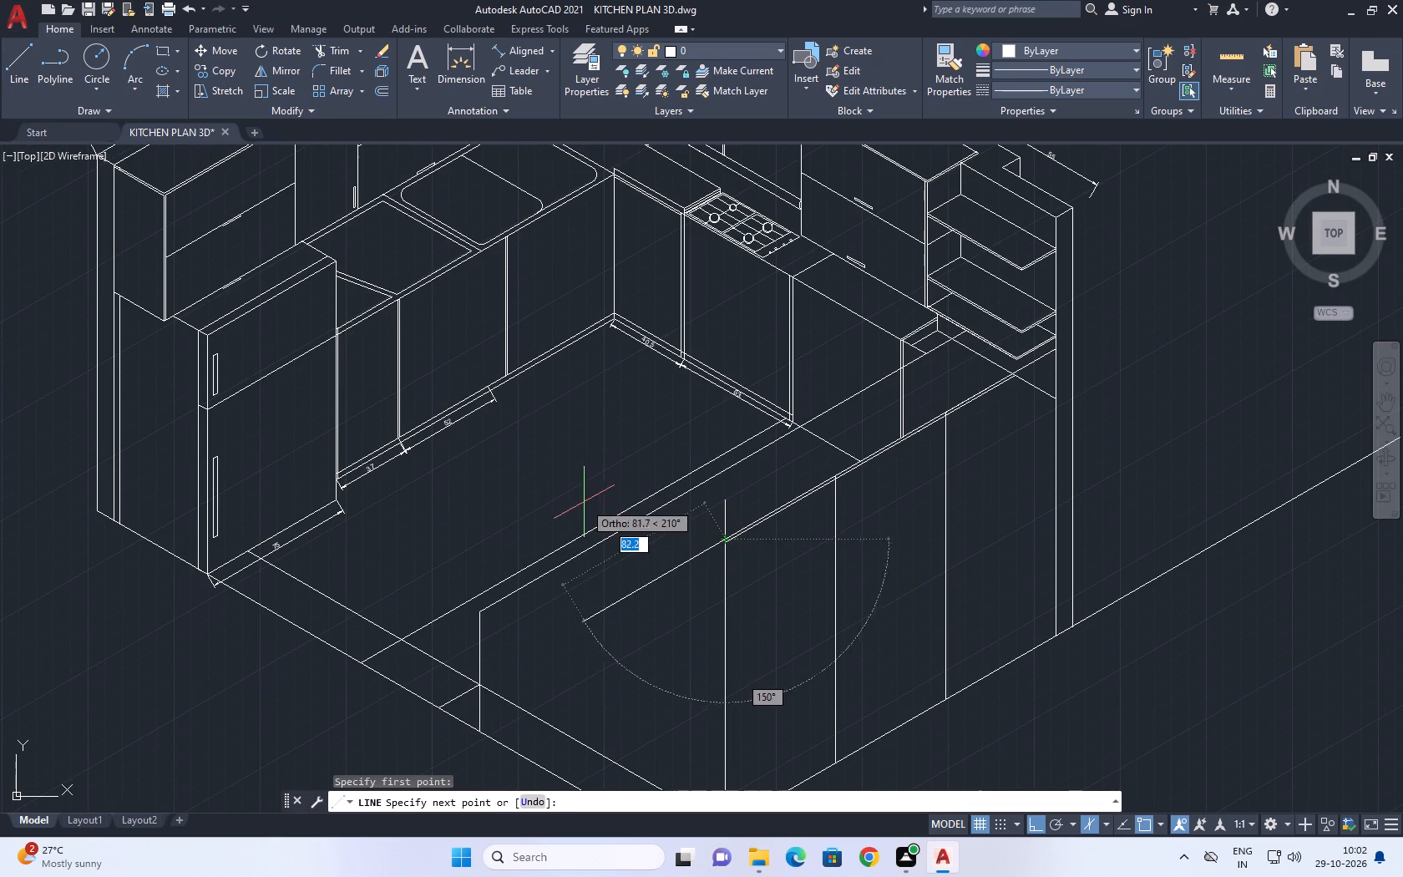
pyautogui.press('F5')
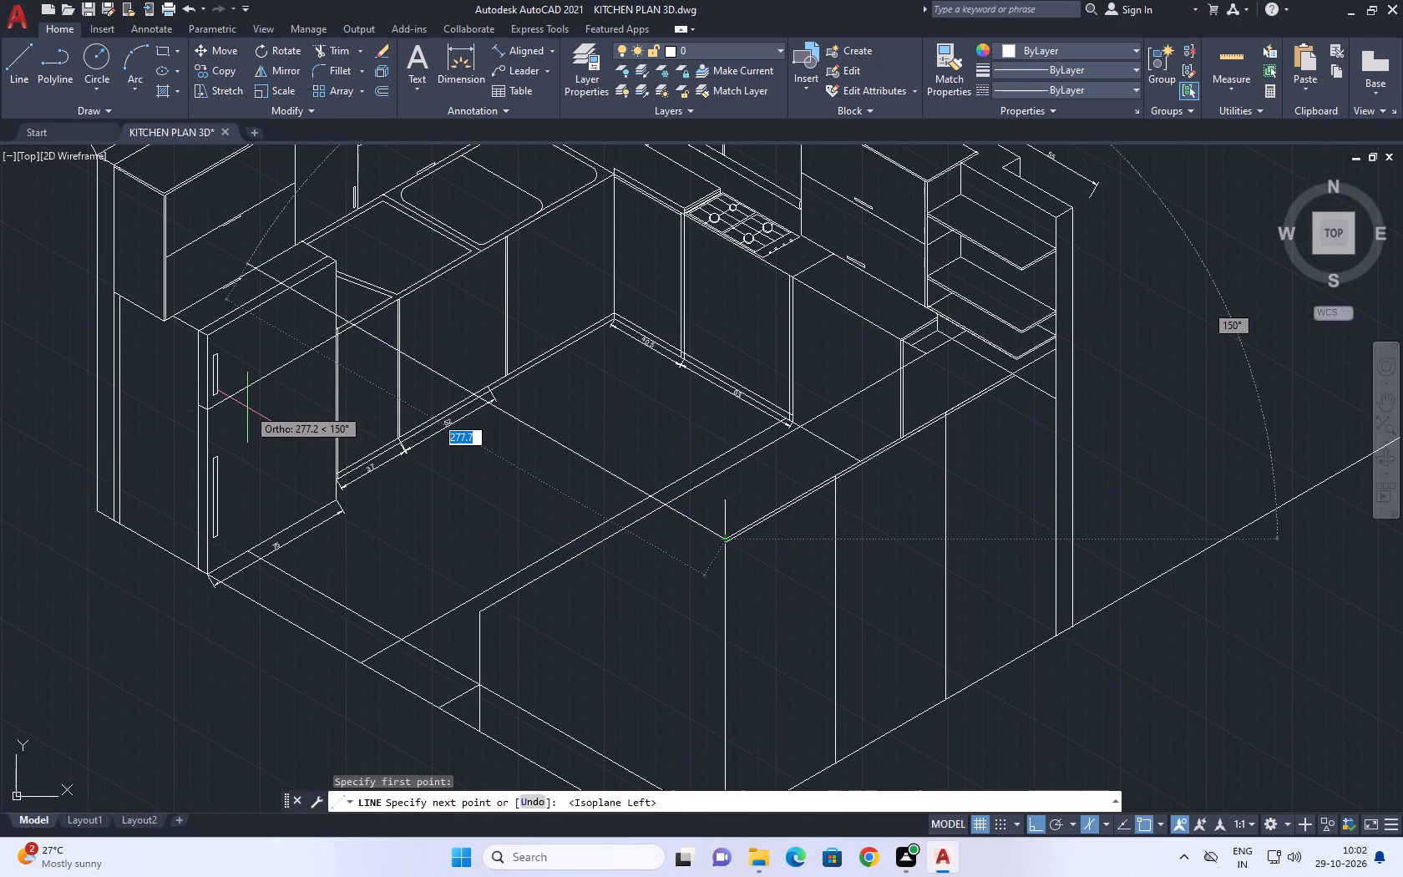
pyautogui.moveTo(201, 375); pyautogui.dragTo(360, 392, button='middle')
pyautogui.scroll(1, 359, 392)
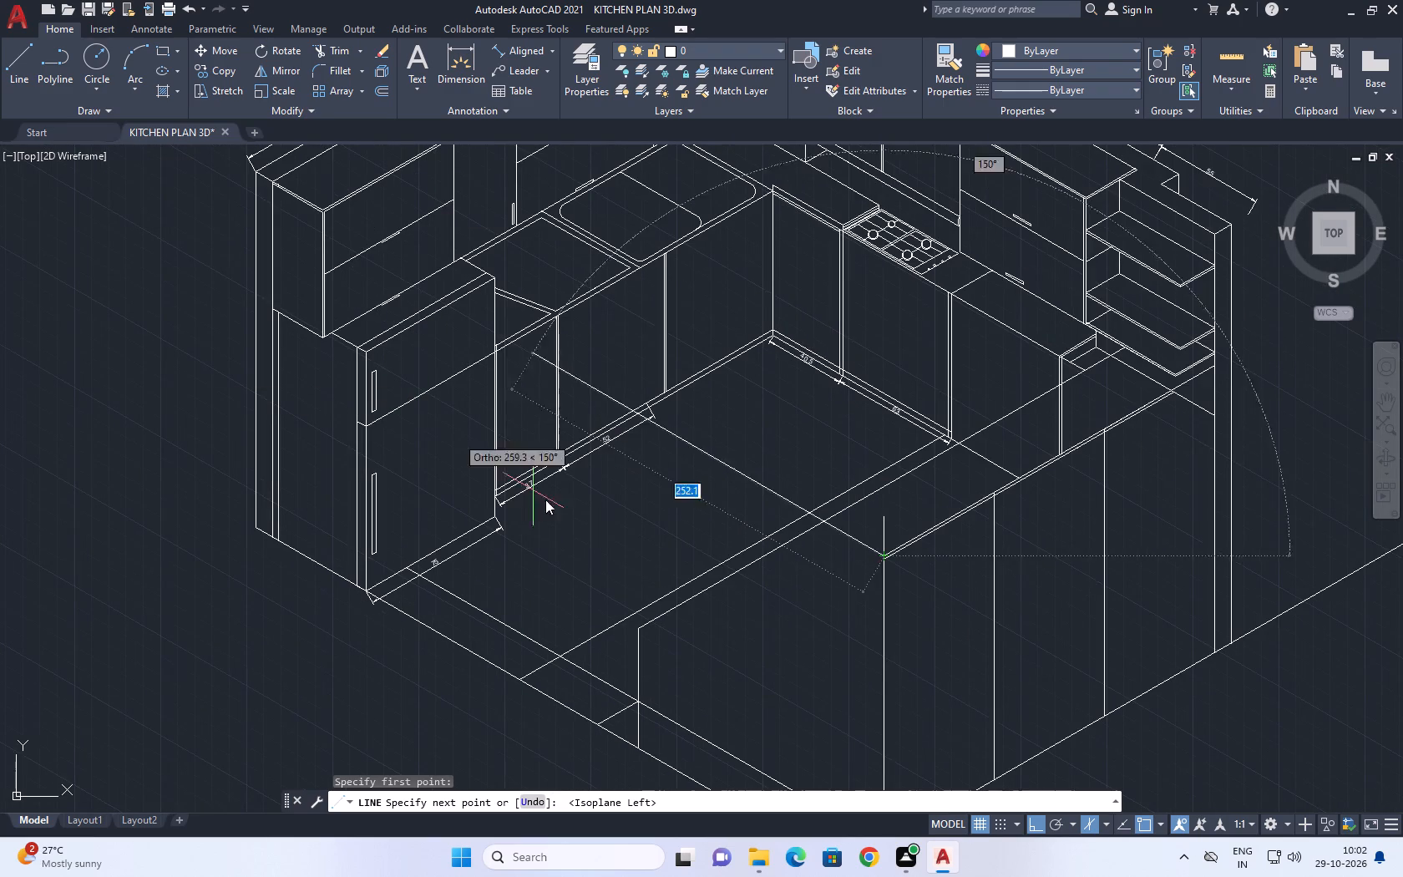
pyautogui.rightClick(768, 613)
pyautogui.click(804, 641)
# Move the countertop run's front vertical end line from its lower endpoint to the outer corner where the two floor lines meet.
pyautogui.scroll(-1, 789, 570)
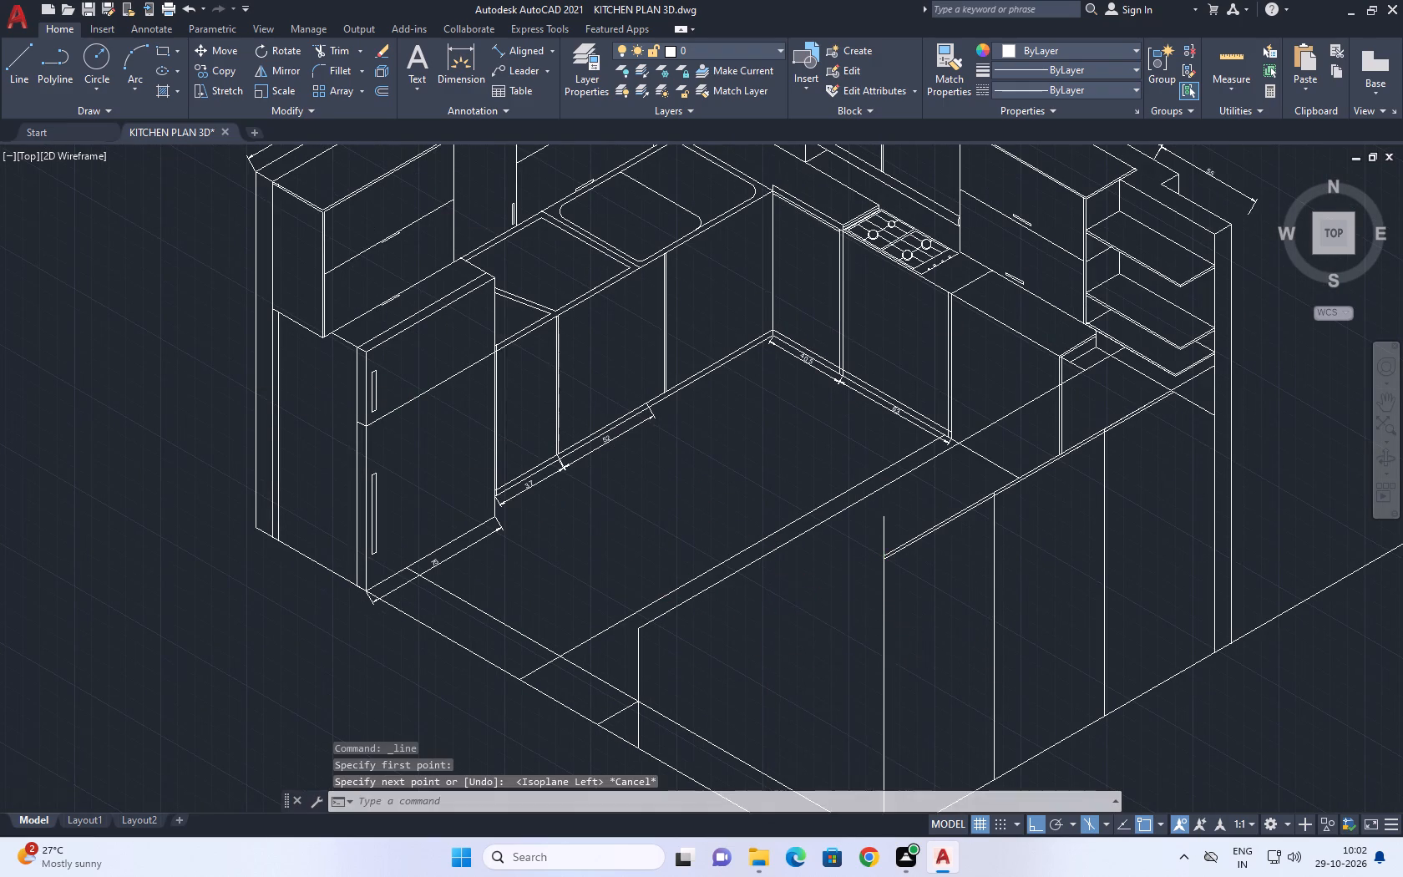
pyautogui.scroll(-1, 789, 570)
pyautogui.moveTo(713, 619); pyautogui.dragTo(756, 584, button='middle')
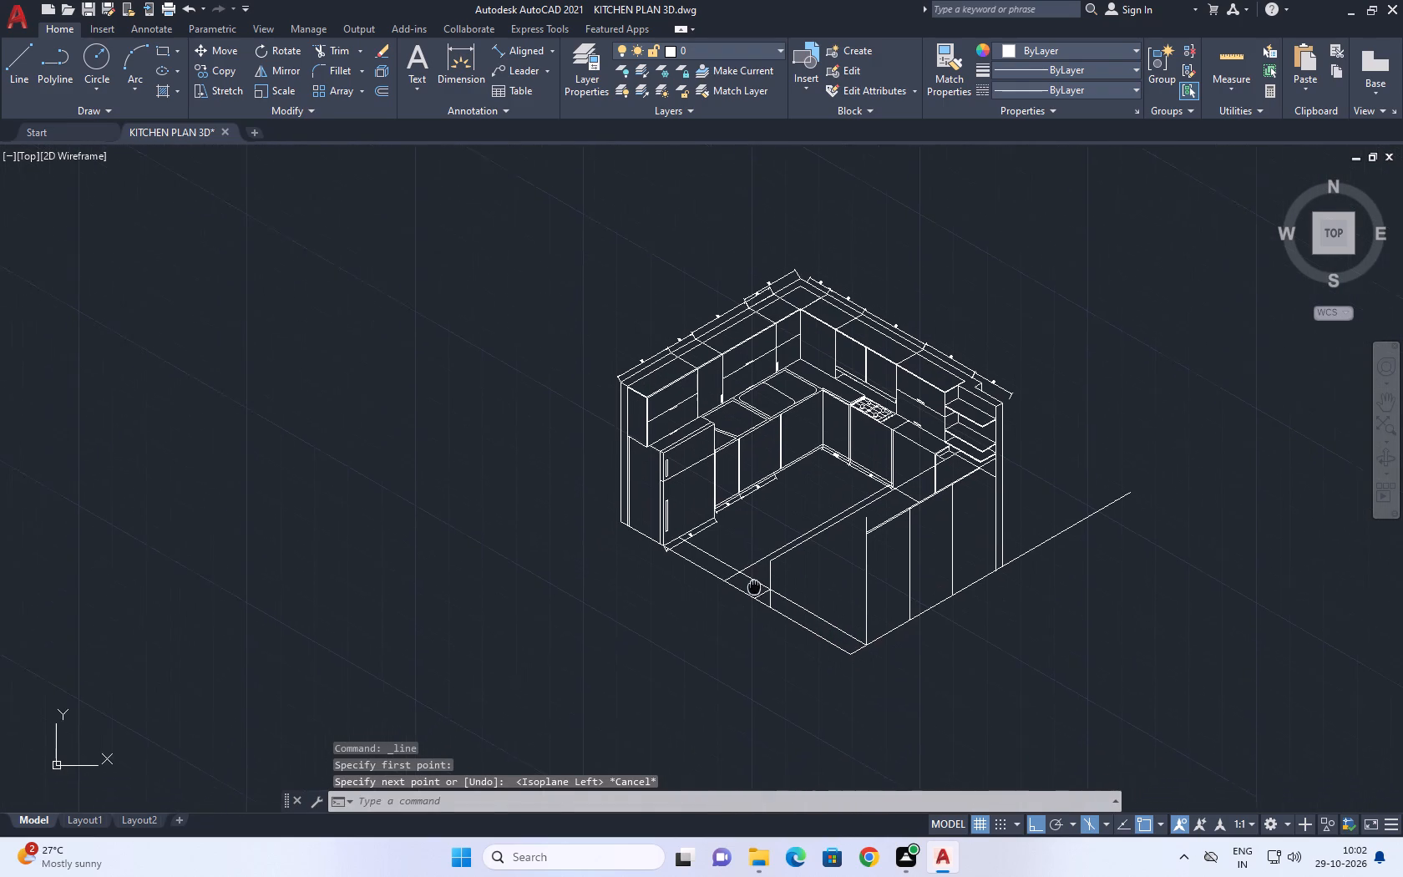
pyautogui.moveTo(756, 584); pyautogui.dragTo(765, 559, button='middle')
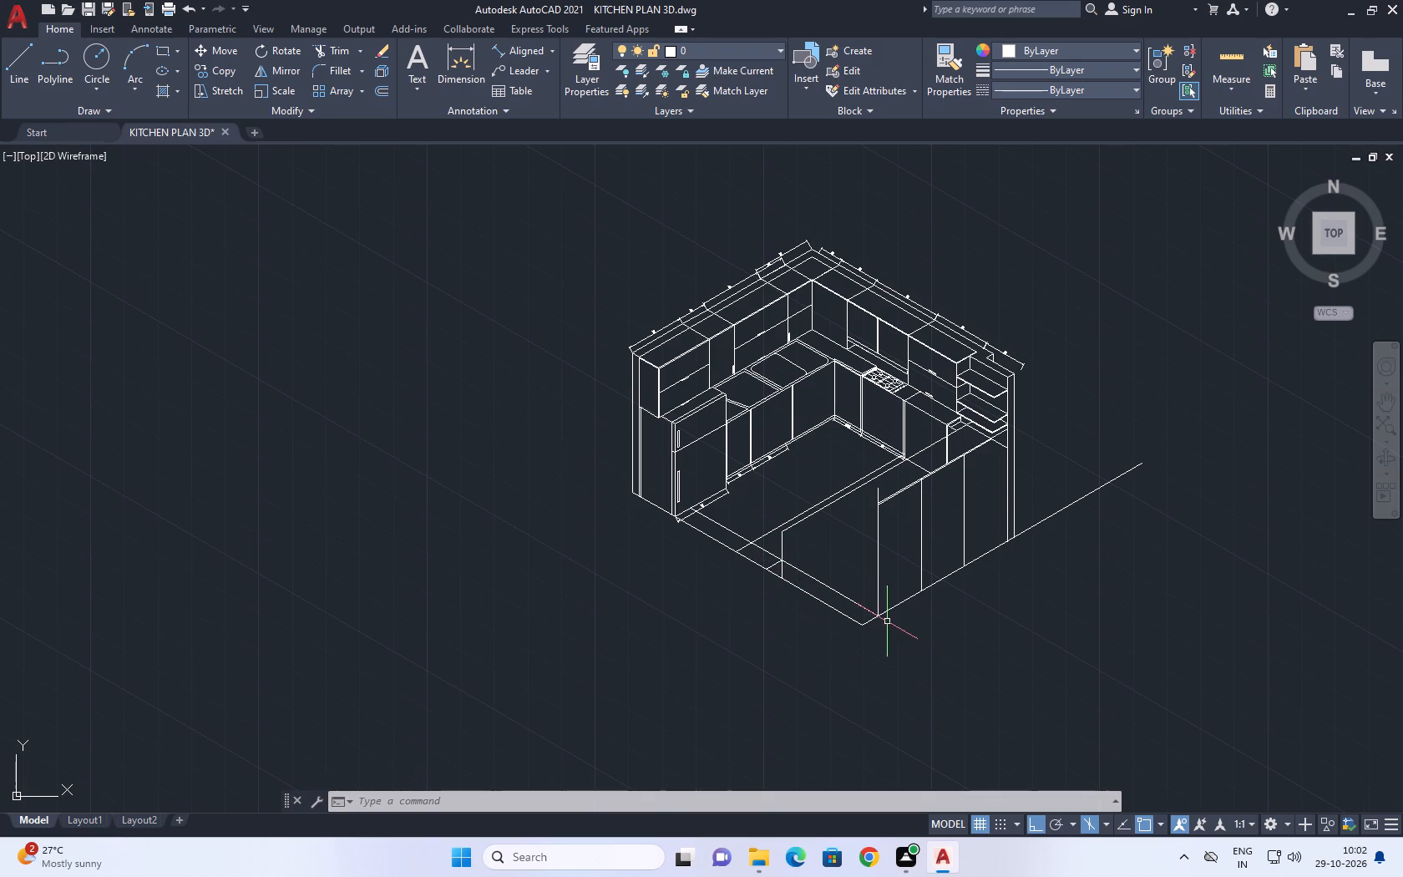
pyautogui.moveTo(856, 537); pyautogui.dragTo(850, 410, button='middle')
pyautogui.moveTo(851, 405); pyautogui.dragTo(827, 522, button='middle')
pyautogui.middleClick(827, 522)
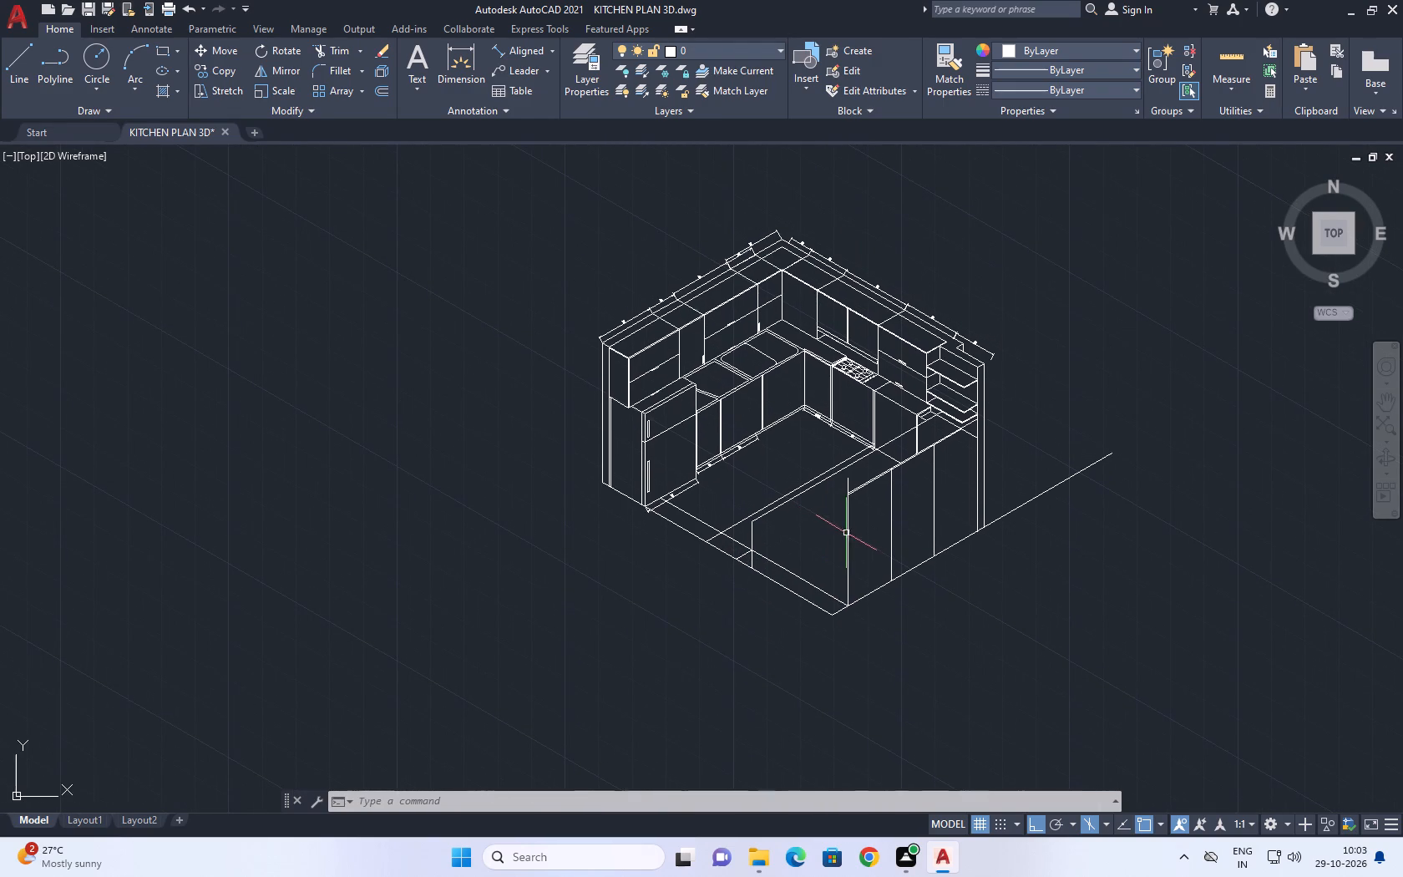
pyautogui.moveTo(908, 544); pyautogui.dragTo(939, 426, button='middle')
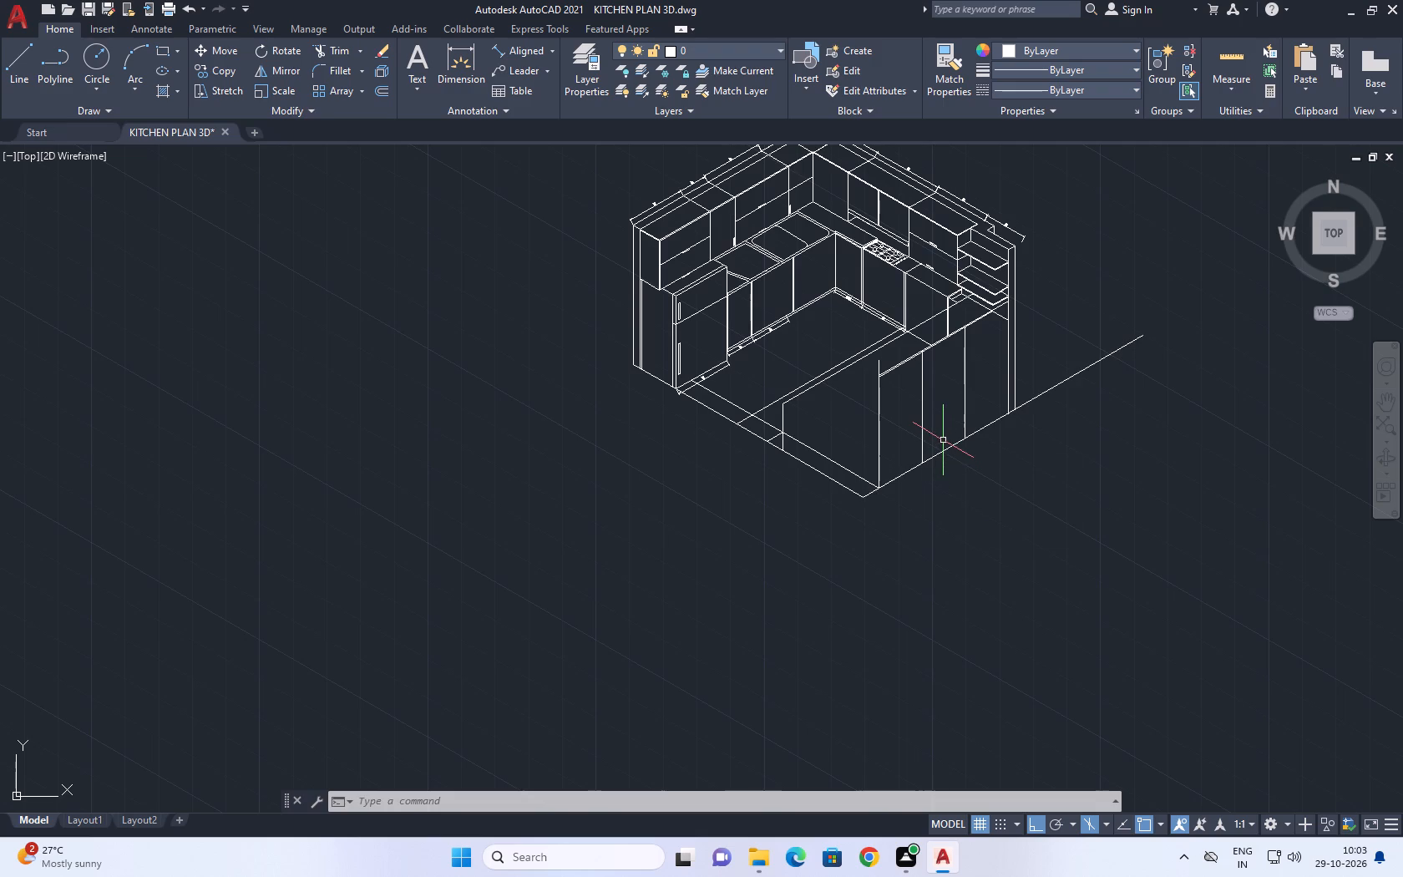
pyautogui.scroll(2, 851, 413)
pyautogui.moveTo(952, 430); pyautogui.dragTo(898, 432)
pyautogui.click(886, 443)
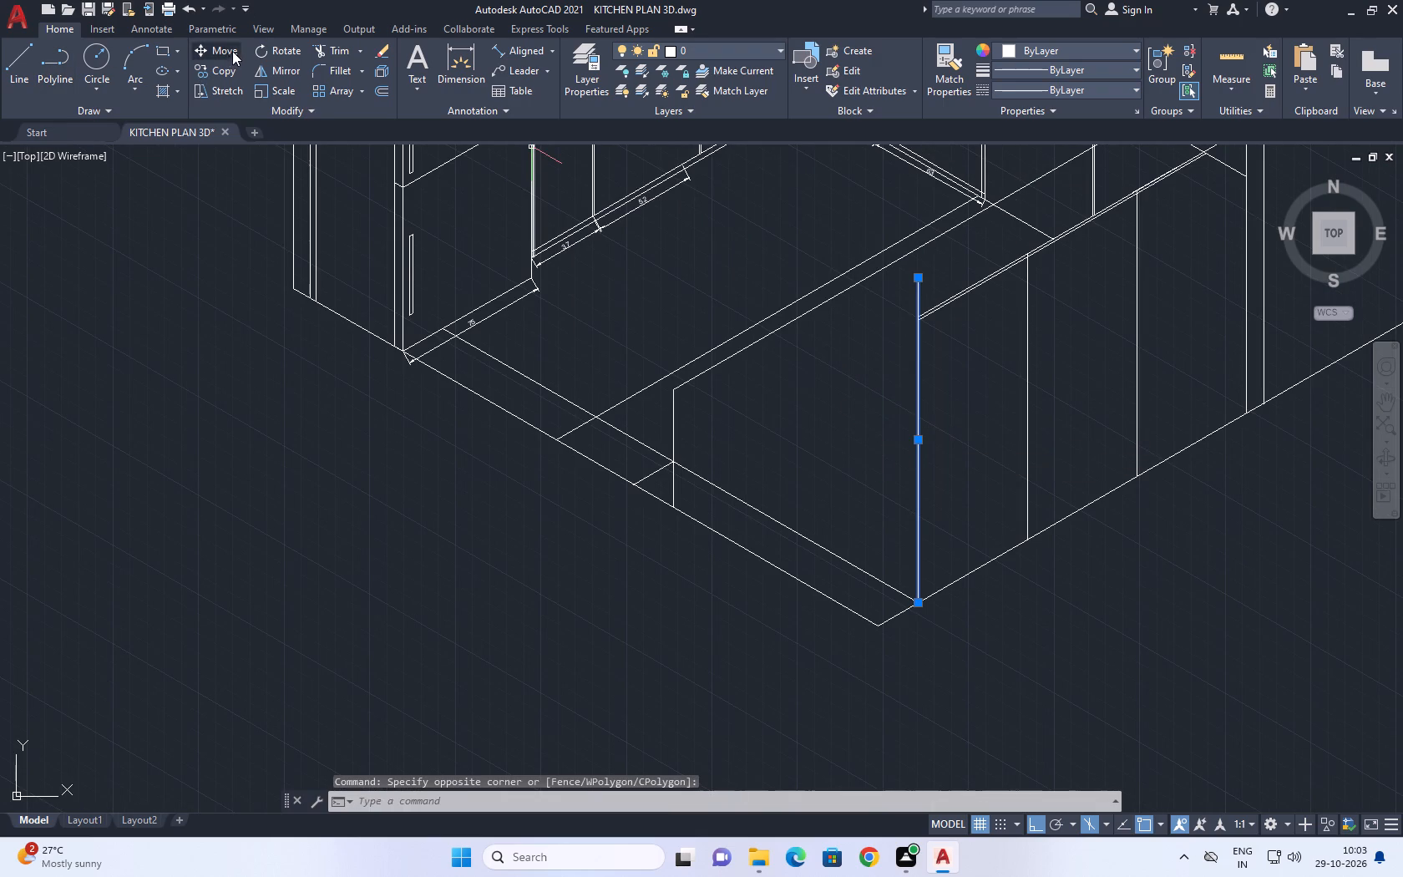
pyautogui.click(233, 50)
pyautogui.moveTo(679, 464); pyautogui.dragTo(676, 354, button='middle')
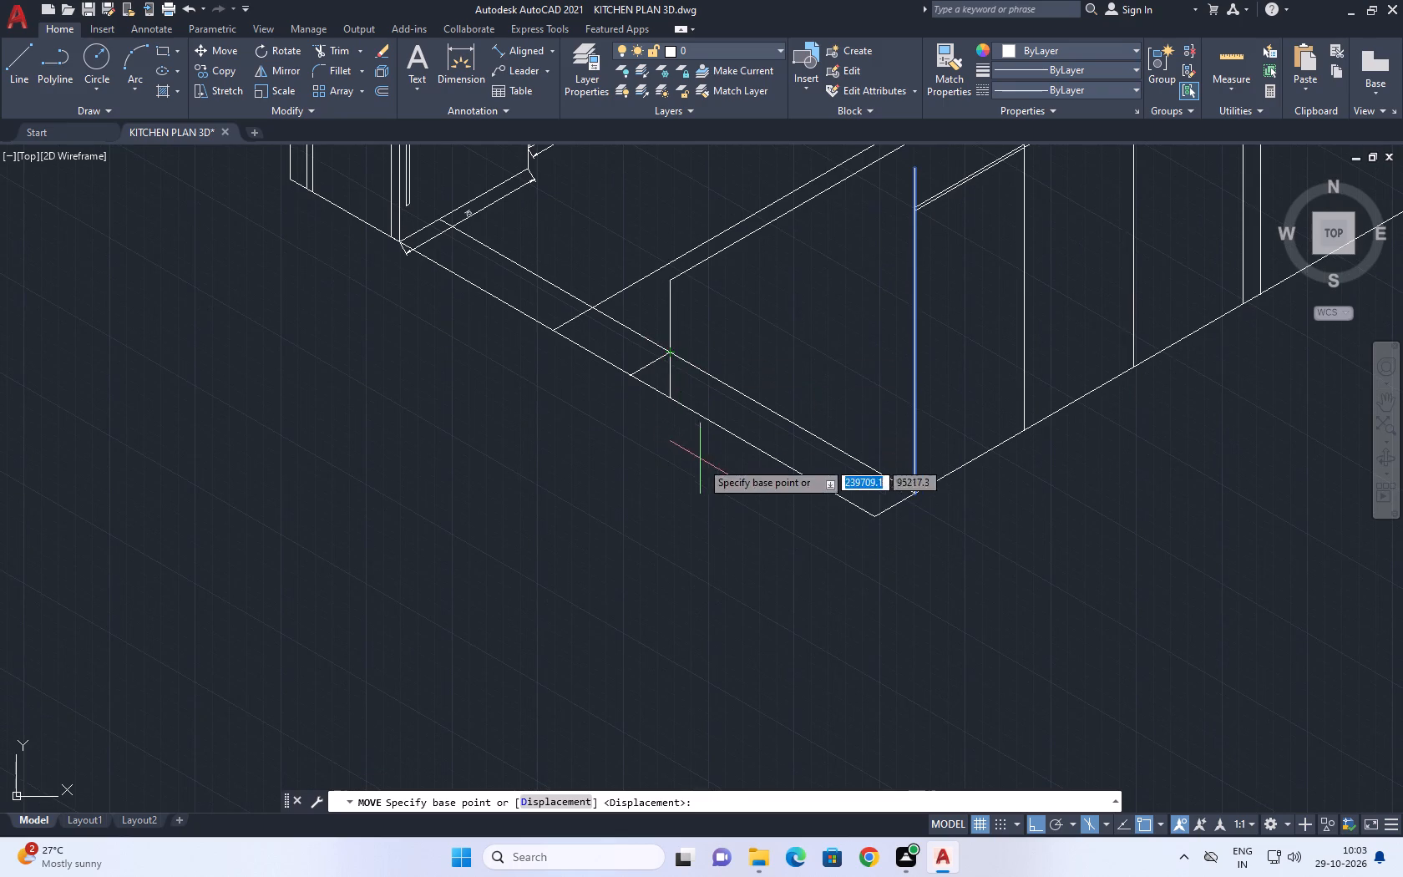
pyautogui.moveTo(721, 469); pyautogui.dragTo(661, 390, button='middle')
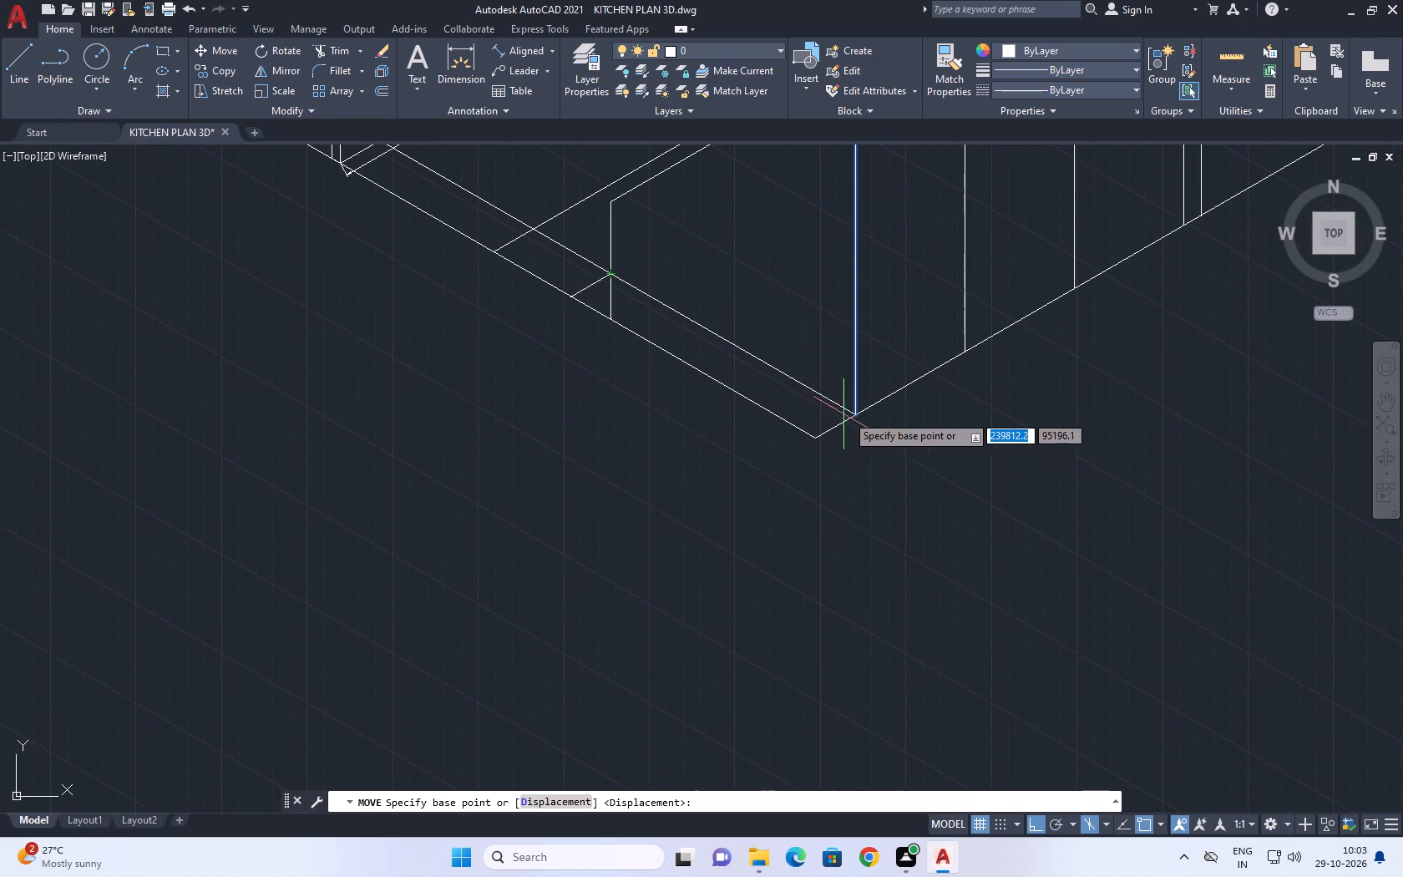
pyautogui.scroll(3, 855, 411)
pyautogui.click(849, 425)
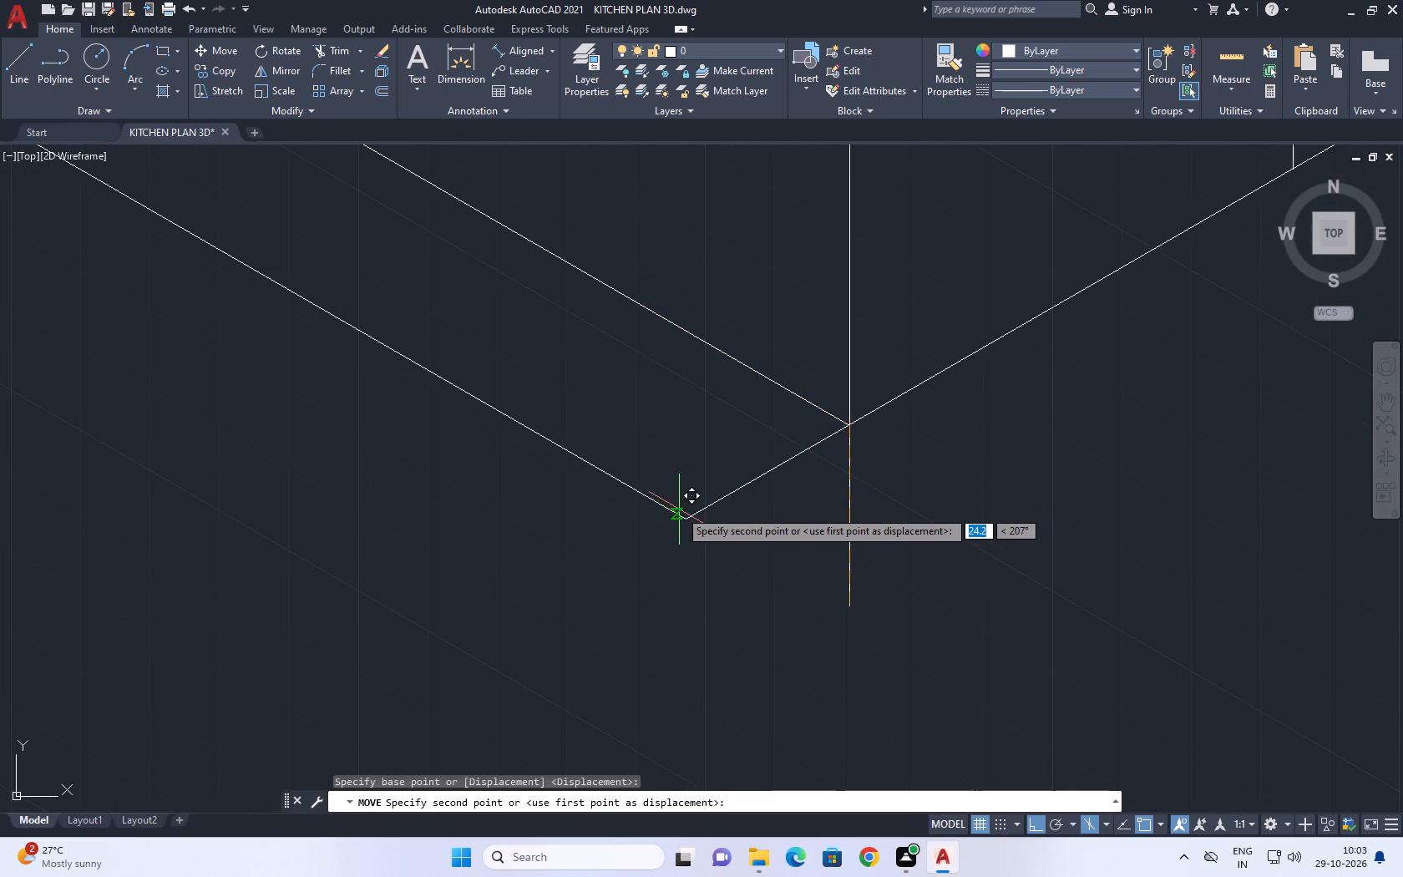
pyautogui.click(682, 518)
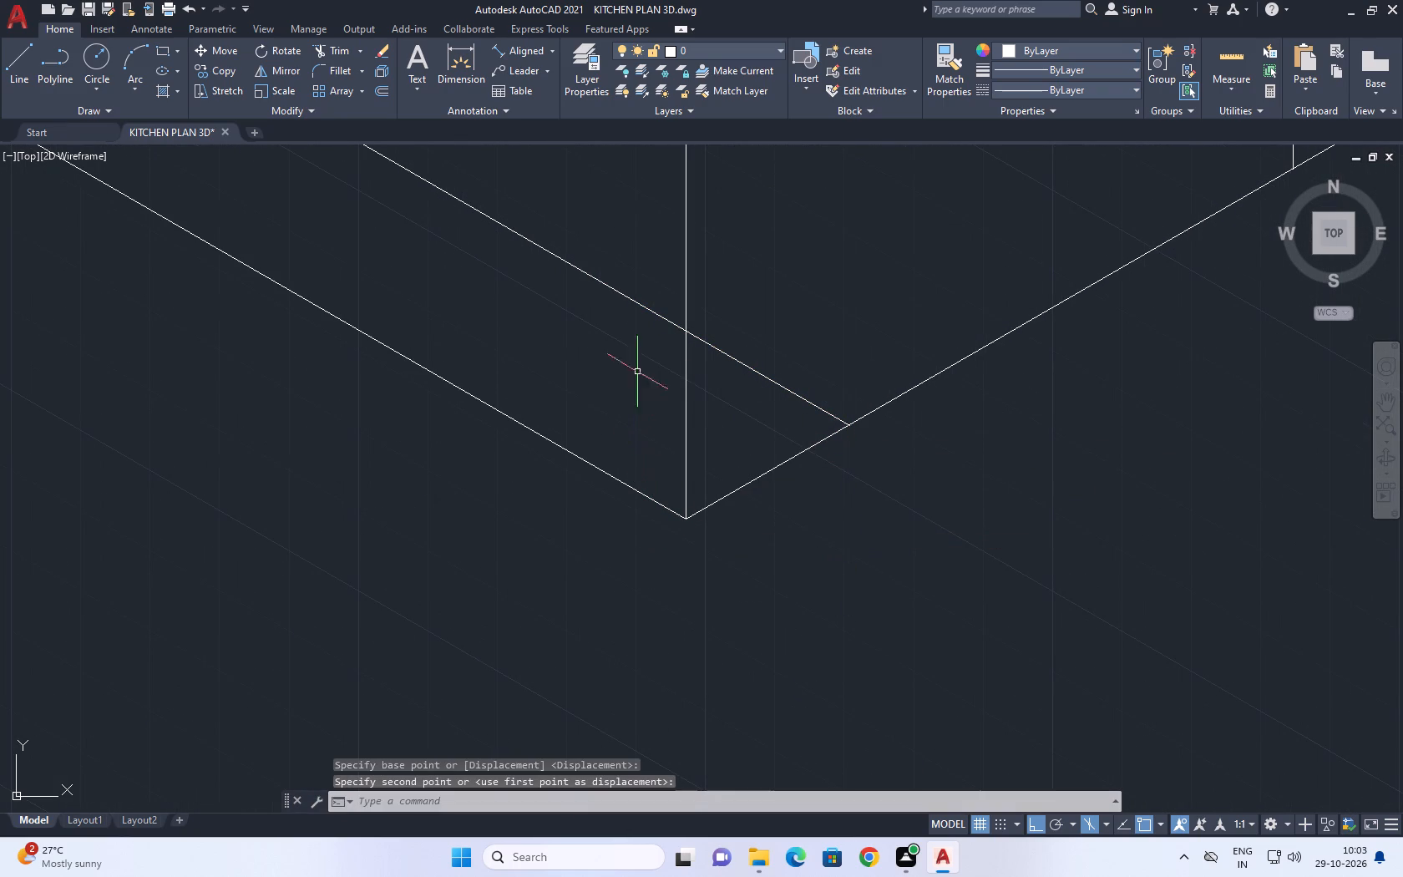
# Erase the leftover division points along the close 30° lines around the first vertical division line.
pyautogui.moveTo(686, 351); pyautogui.dragTo(590, 482, button='middle')
pyautogui.middleClick(590, 484)
pyautogui.scroll(-2, 590, 486)
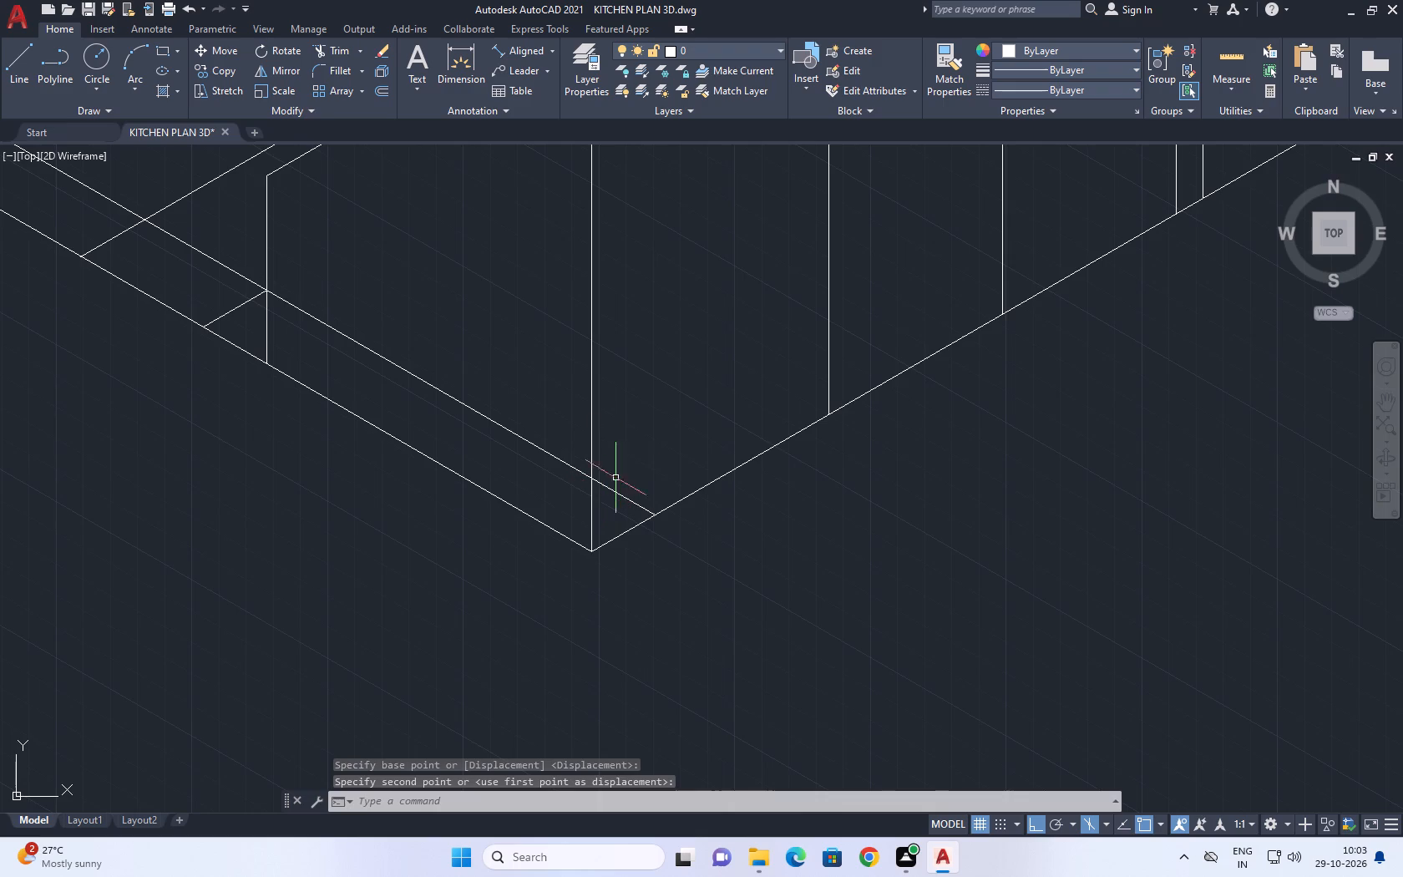
pyautogui.moveTo(625, 422); pyautogui.dragTo(629, 561, button='middle')
pyautogui.scroll(-2, 629, 563)
pyautogui.moveTo(634, 414); pyautogui.dragTo(634, 451, button='middle')
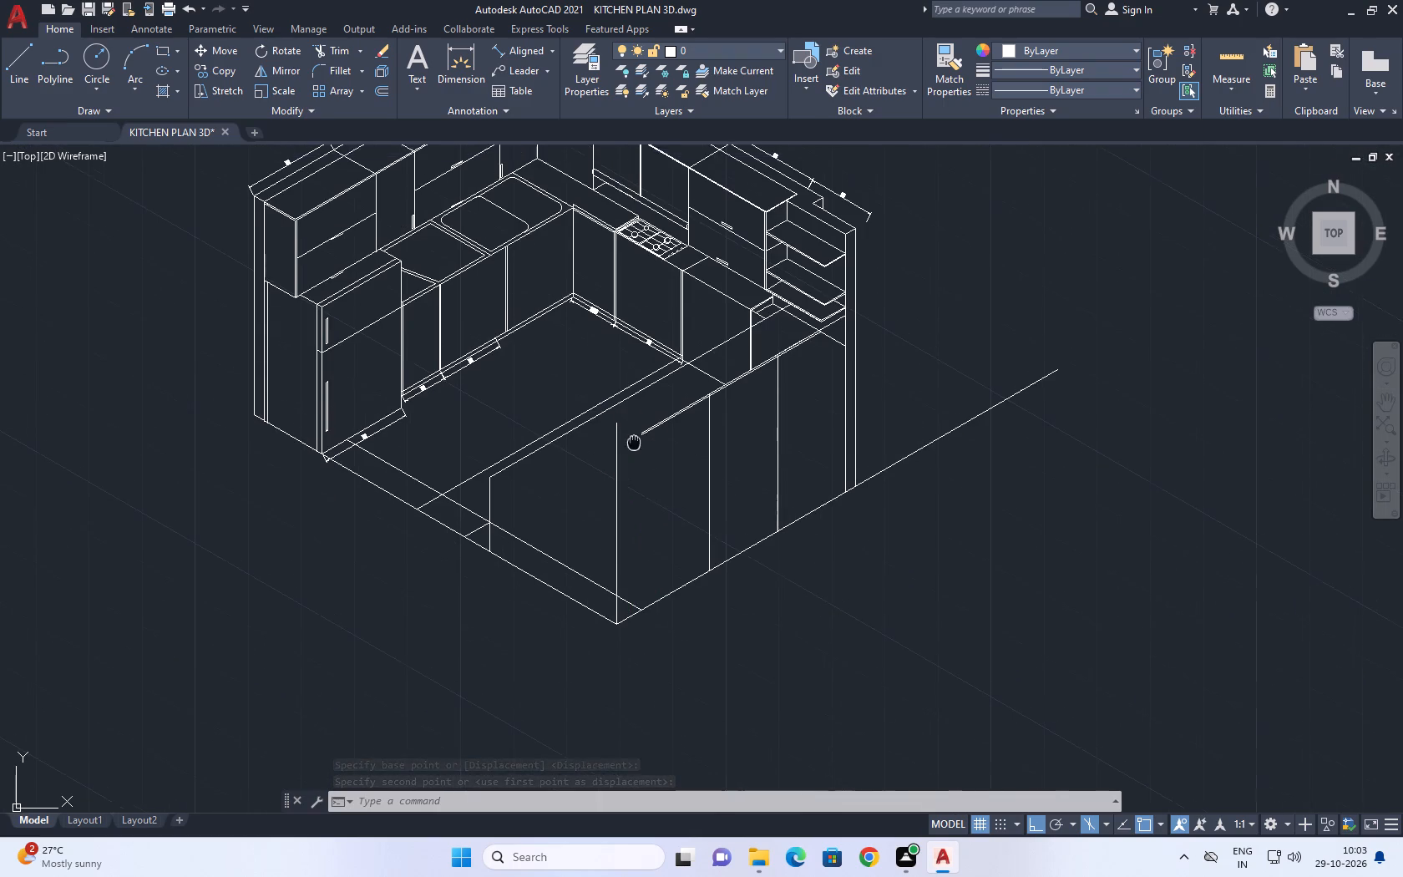
pyautogui.moveTo(634, 451); pyautogui.dragTo(623, 547, button='middle')
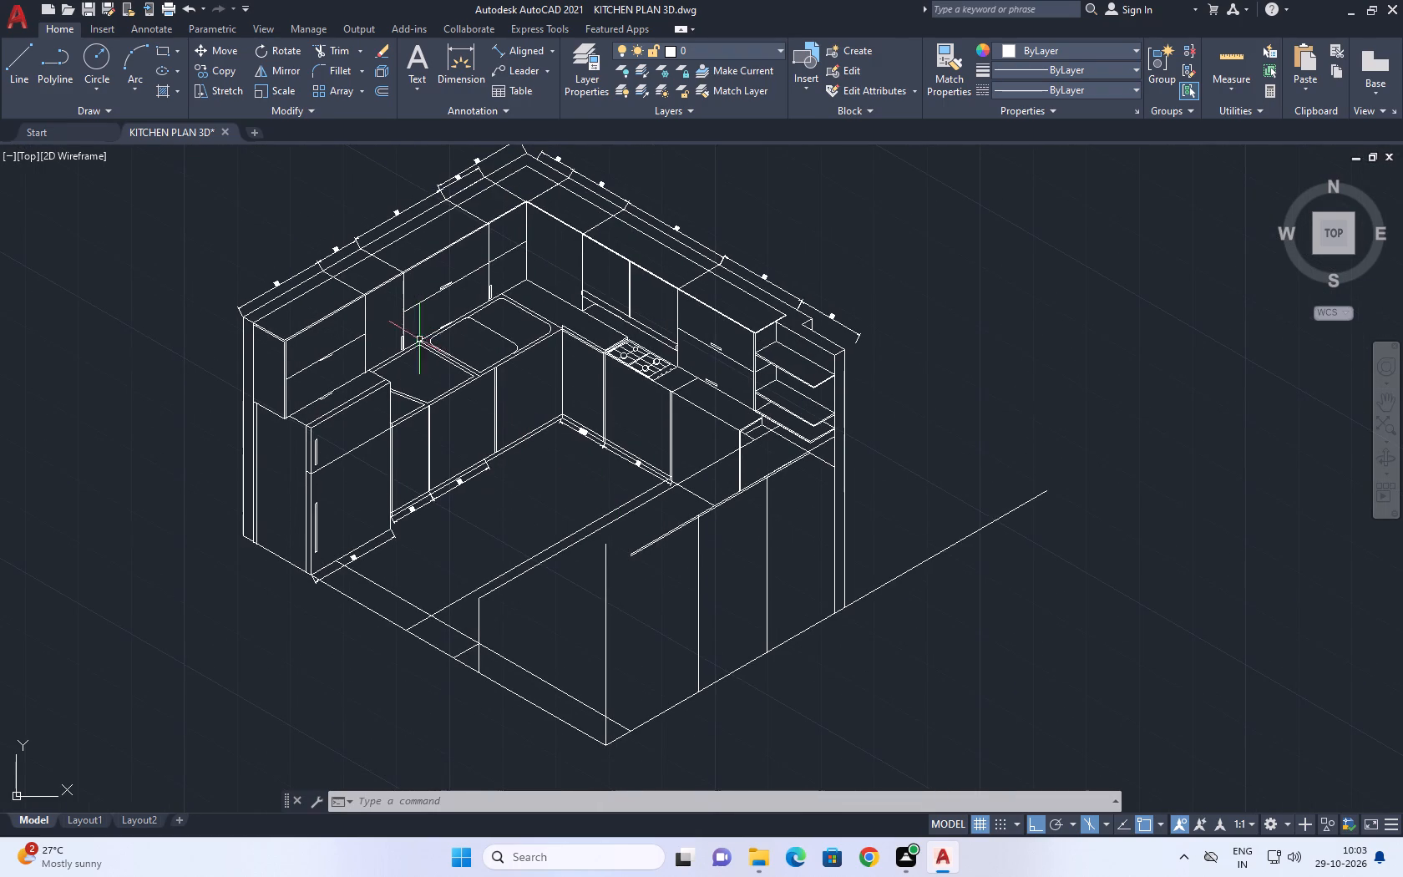
pyautogui.moveTo(701, 569); pyautogui.dragTo(656, 423, button='middle')
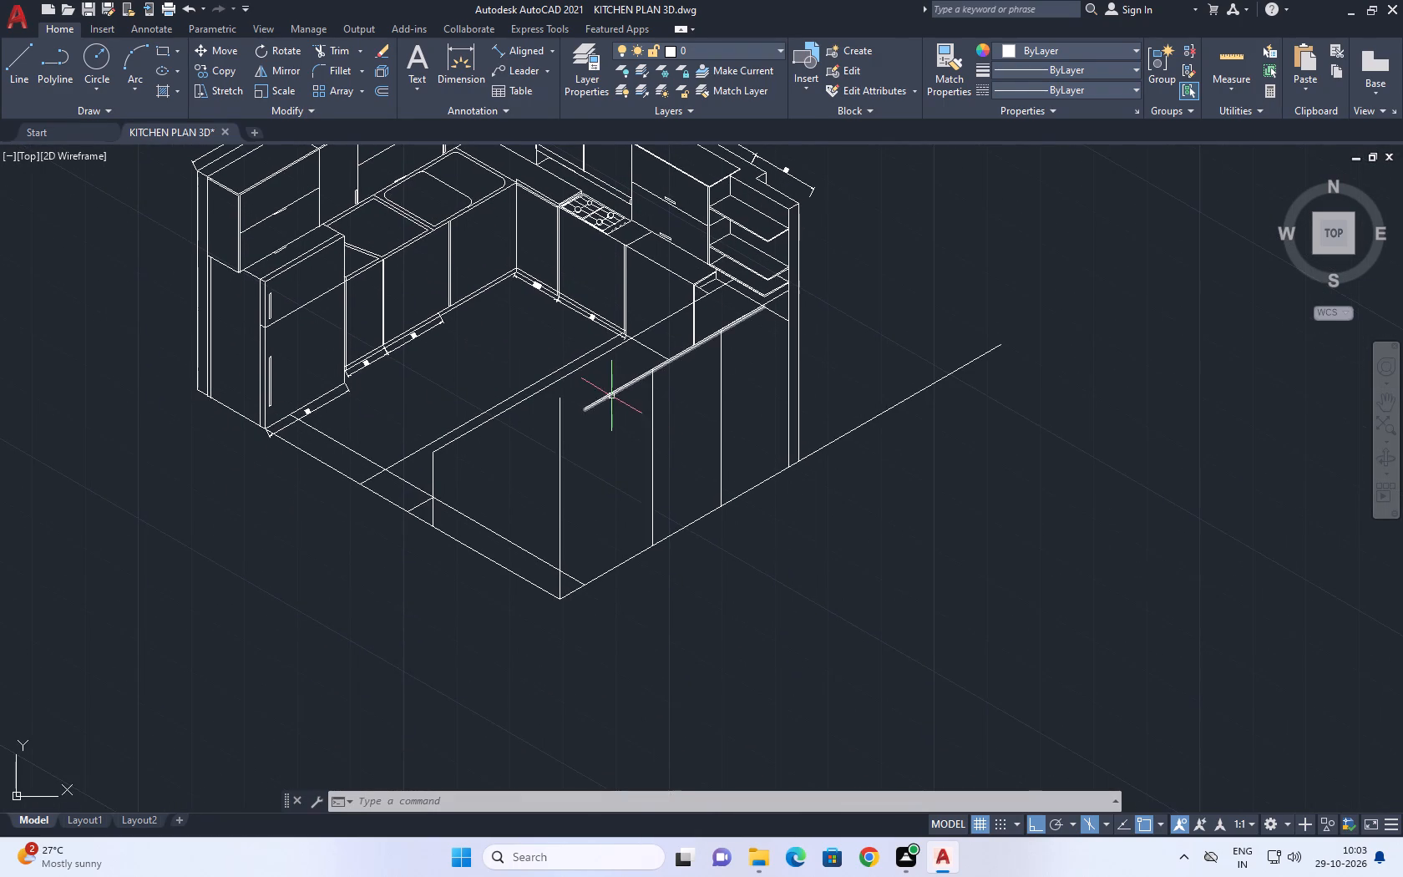
pyautogui.scroll(1, 610, 394)
pyautogui.click(586, 328)
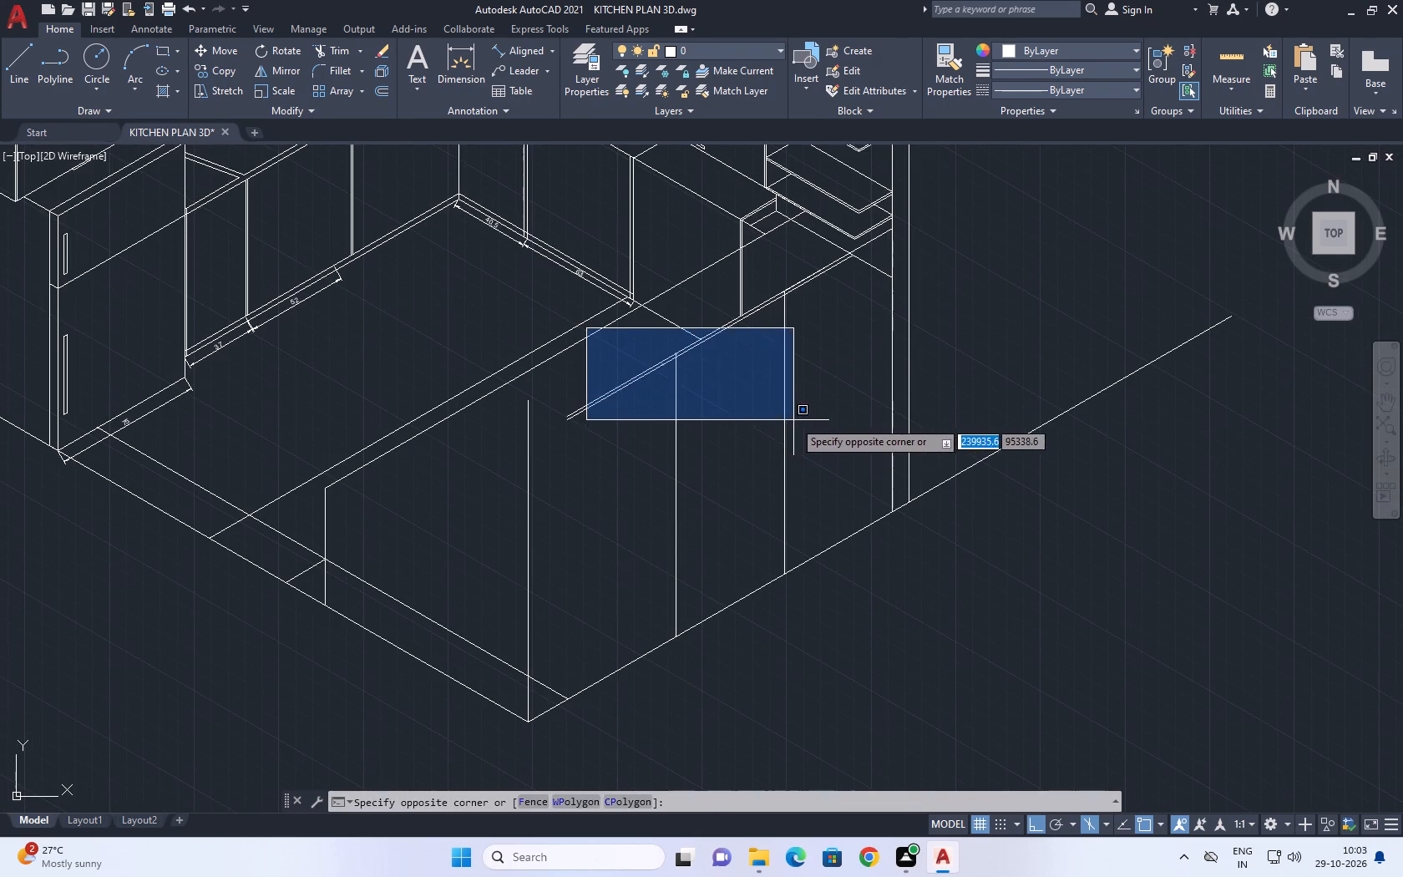
pyautogui.click(795, 420)
pyautogui.scroll(1, 656, 321)
pyautogui.press('Delete')
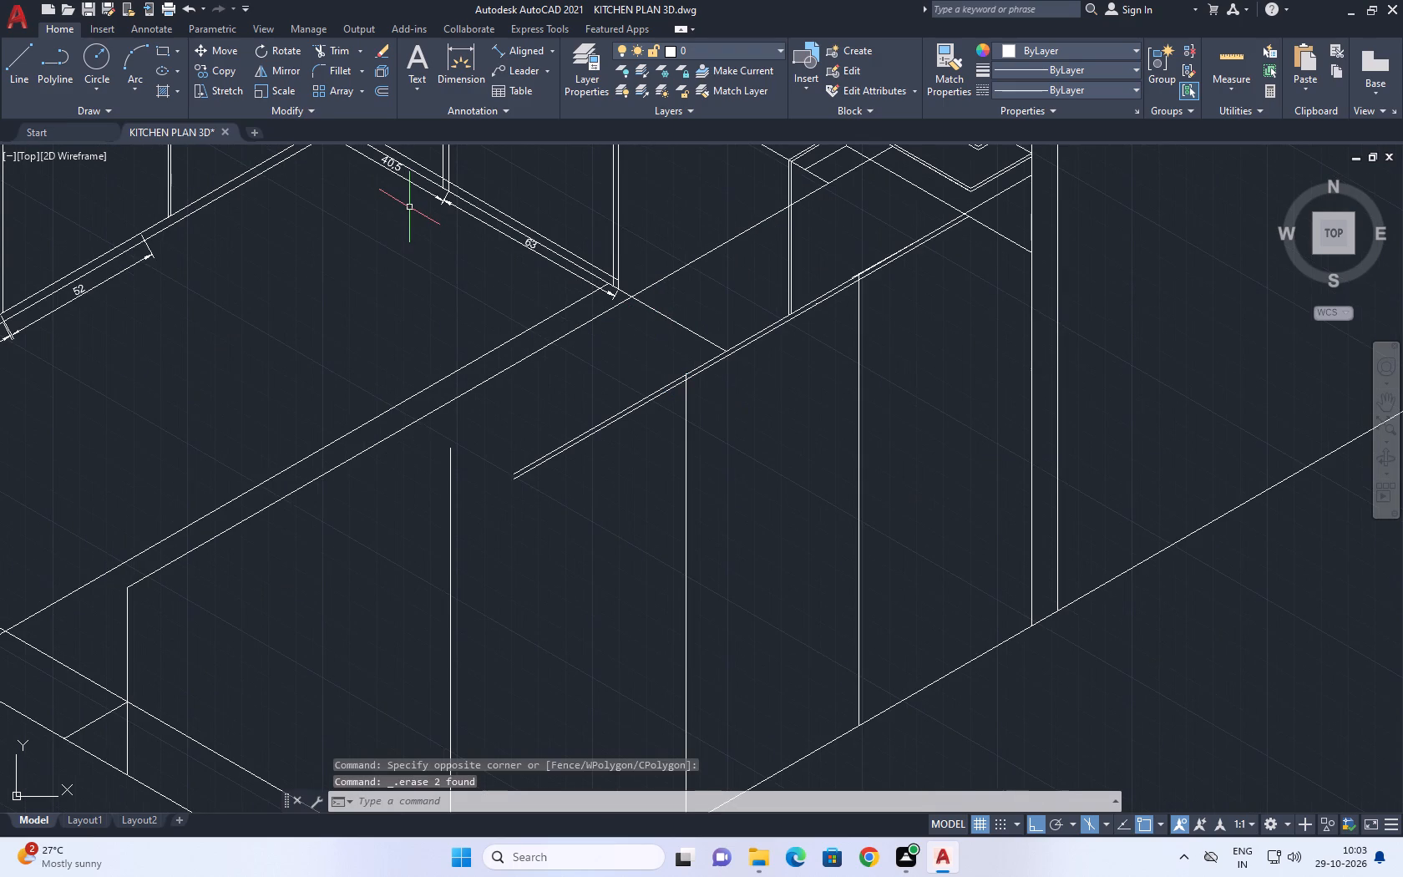
# Erase the remaining division points and short leftover segments on and beyond the close 30° lines around the second vertical division line.
pyautogui.moveTo(801, 288); pyautogui.dragTo(522, 322, button='middle')
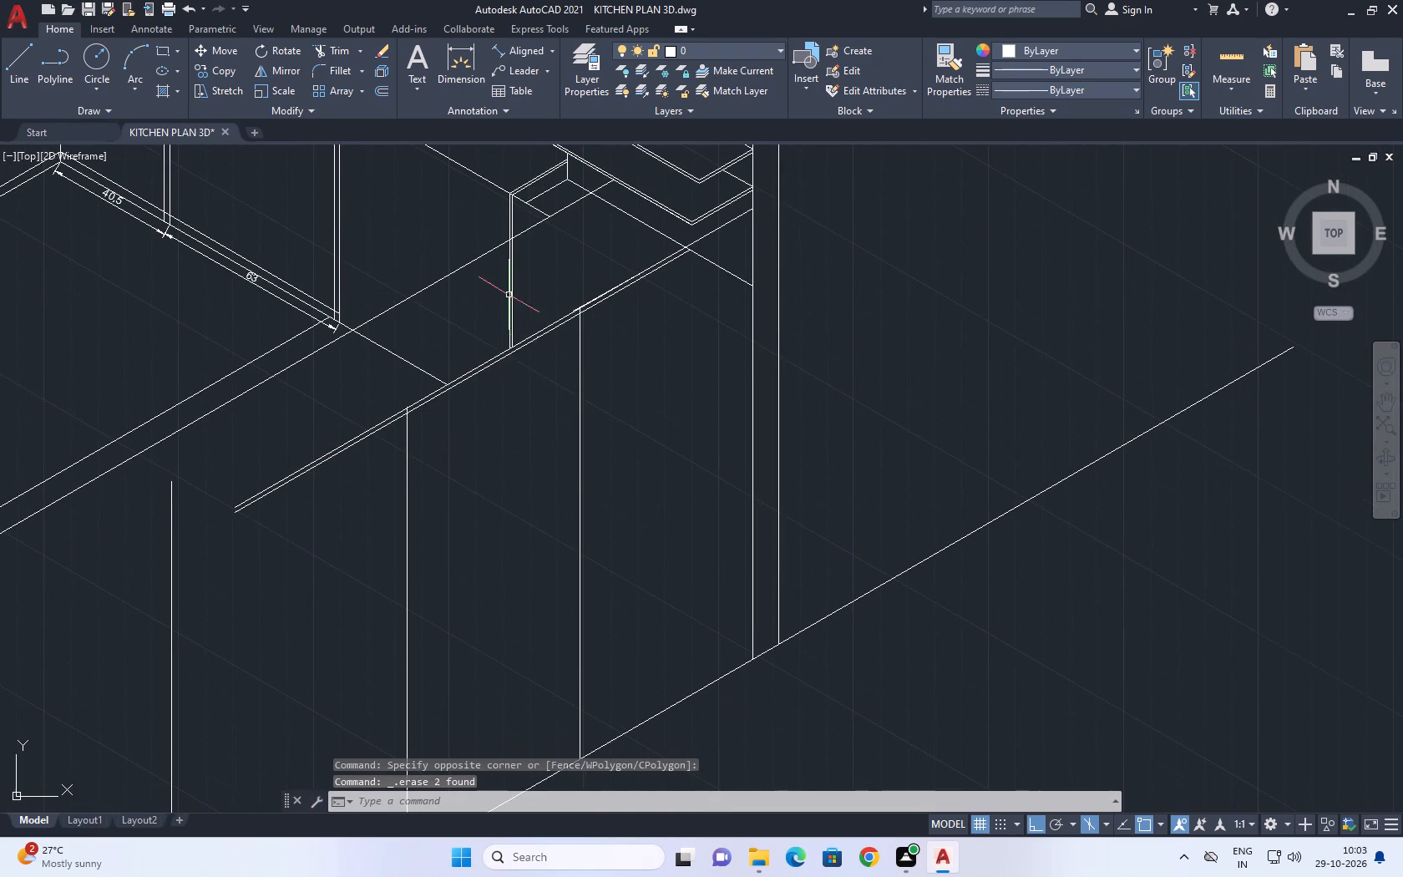
pyautogui.click(438, 308)
pyautogui.click(633, 450)
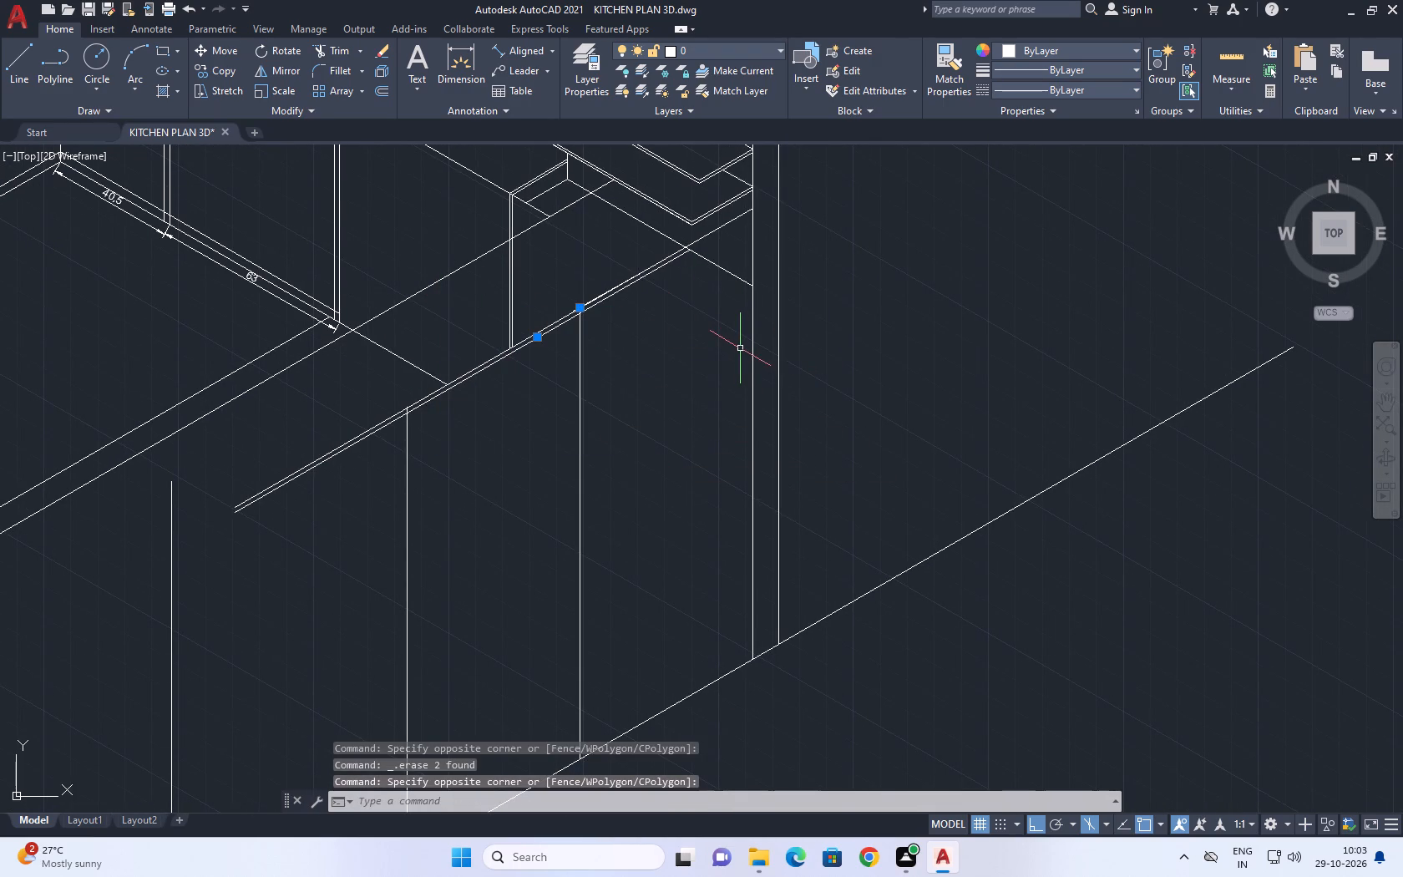
pyautogui.click(560, 247)
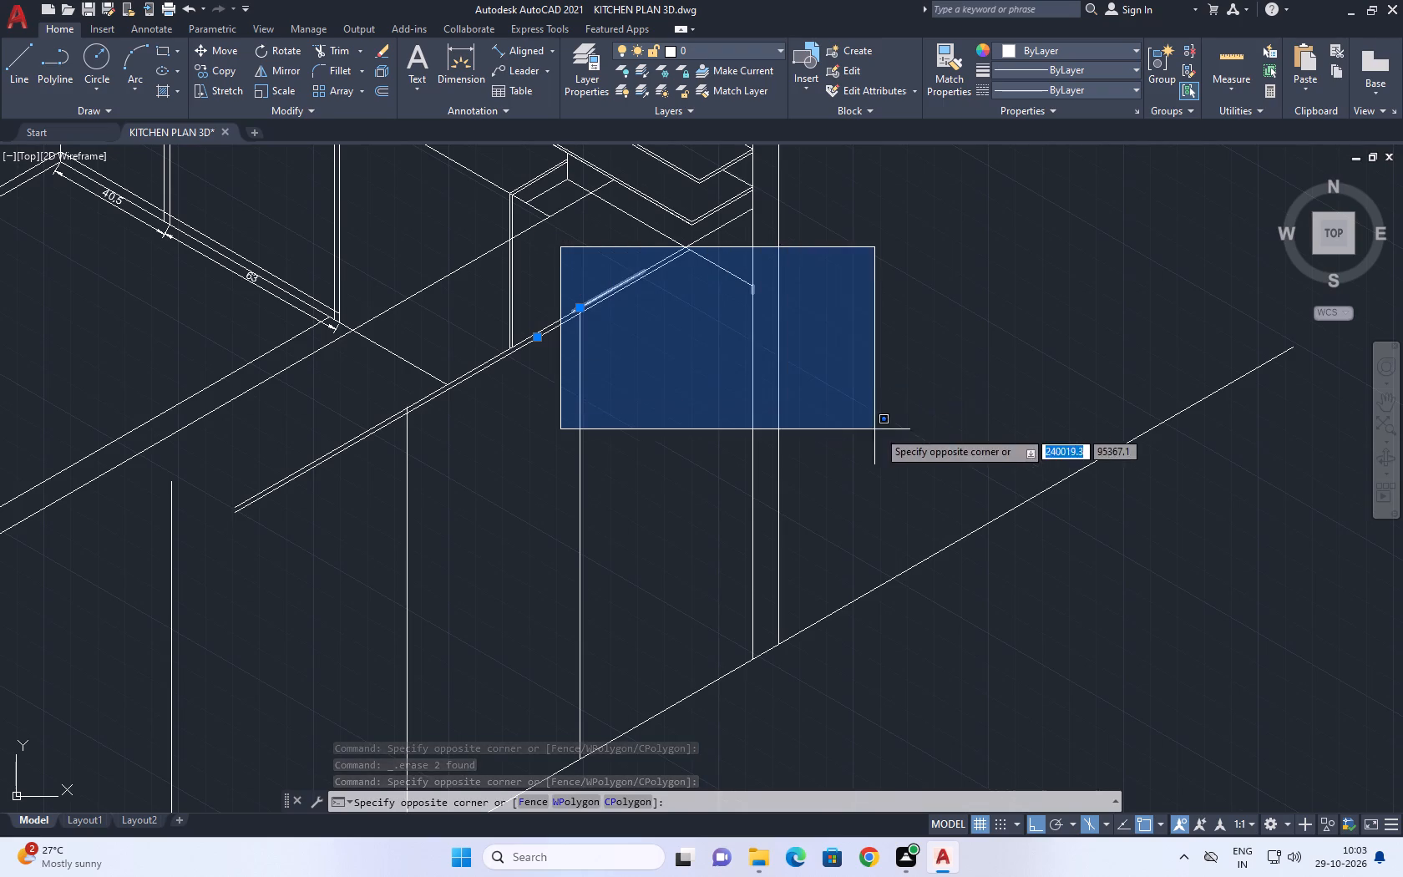
pyautogui.click(886, 432)
pyautogui.press('Delete')
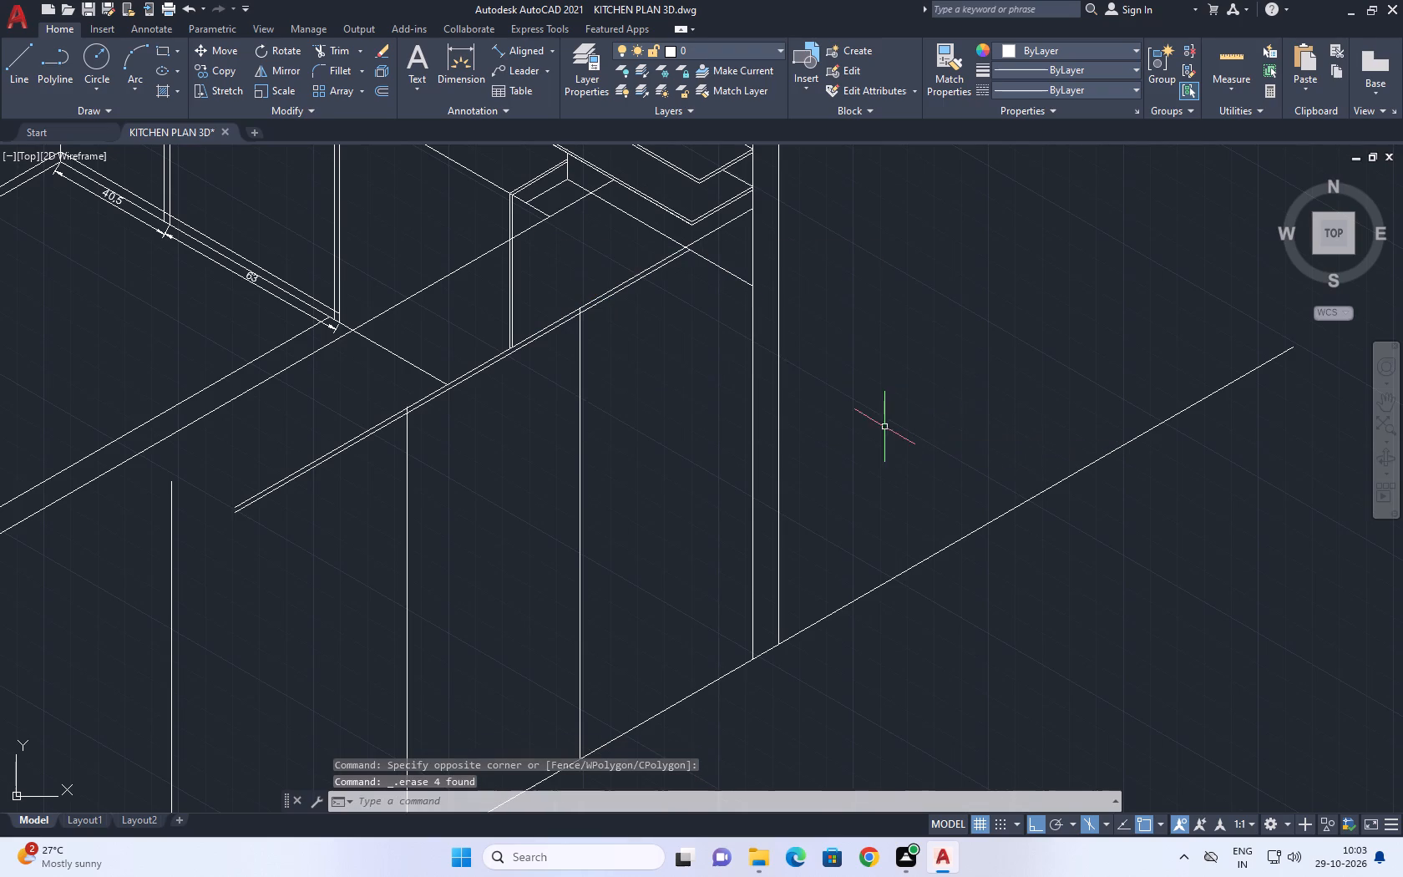
pyautogui.moveTo(392, 261); pyautogui.dragTo(391, 267)
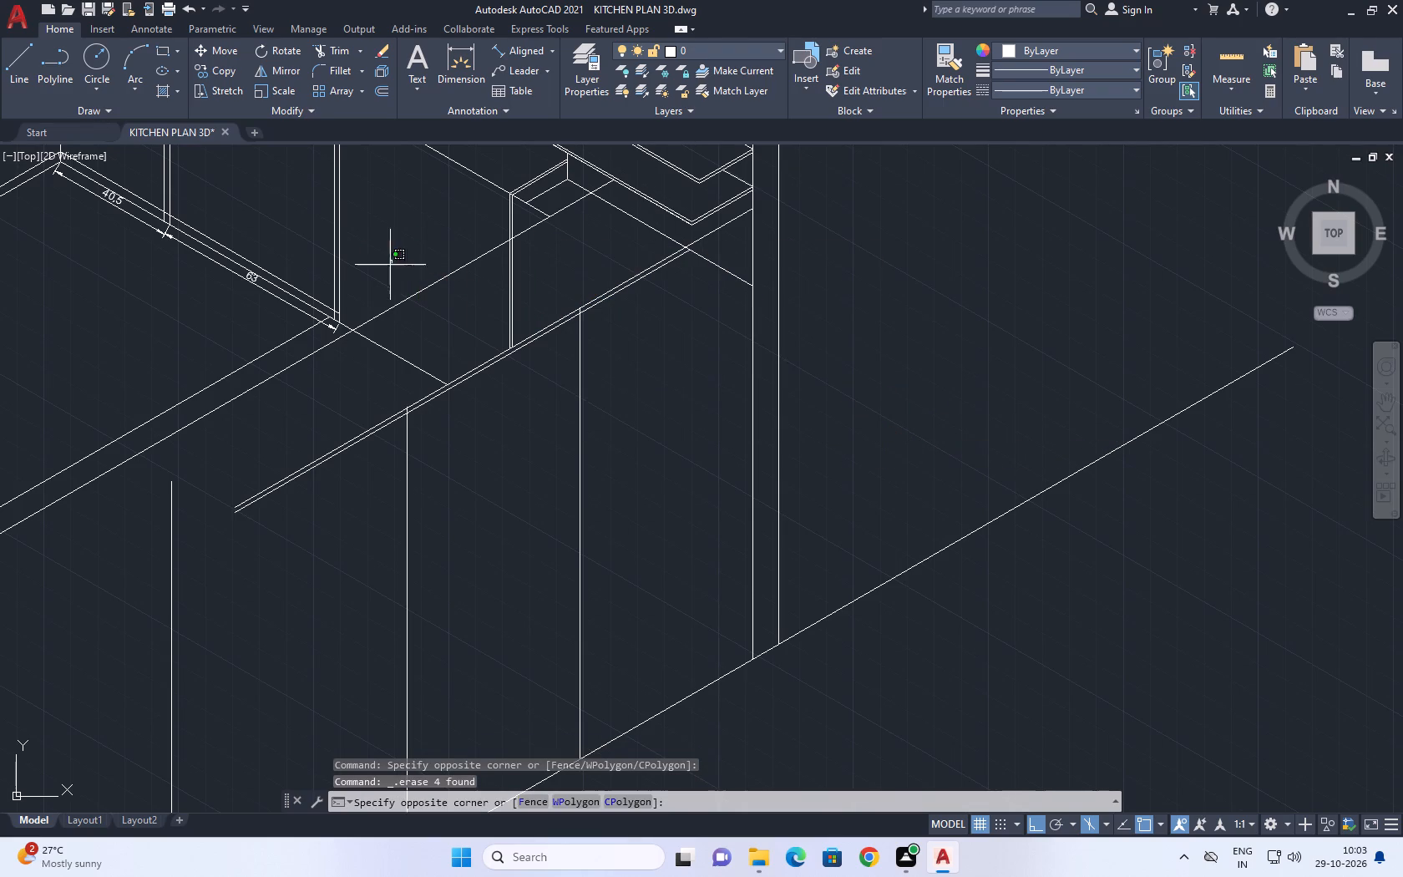
pyautogui.moveTo(391, 267); pyautogui.dragTo(411, 297)
pyautogui.click(752, 504)
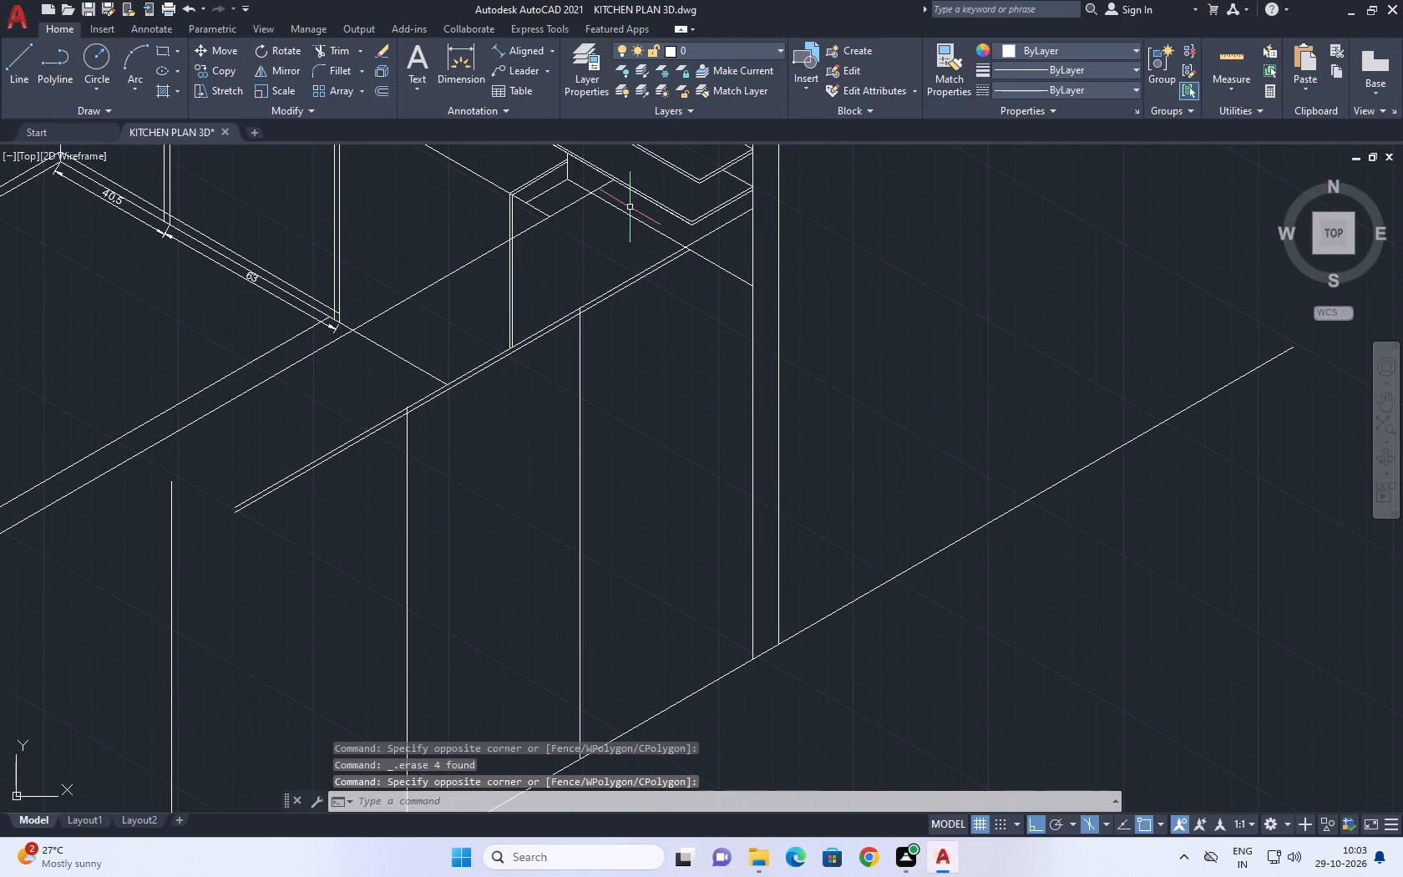
# Extend the two close 30° countertop edge lines to the moved front vertical end line.
pyautogui.click(632, 208)
pyautogui.click(908, 403)
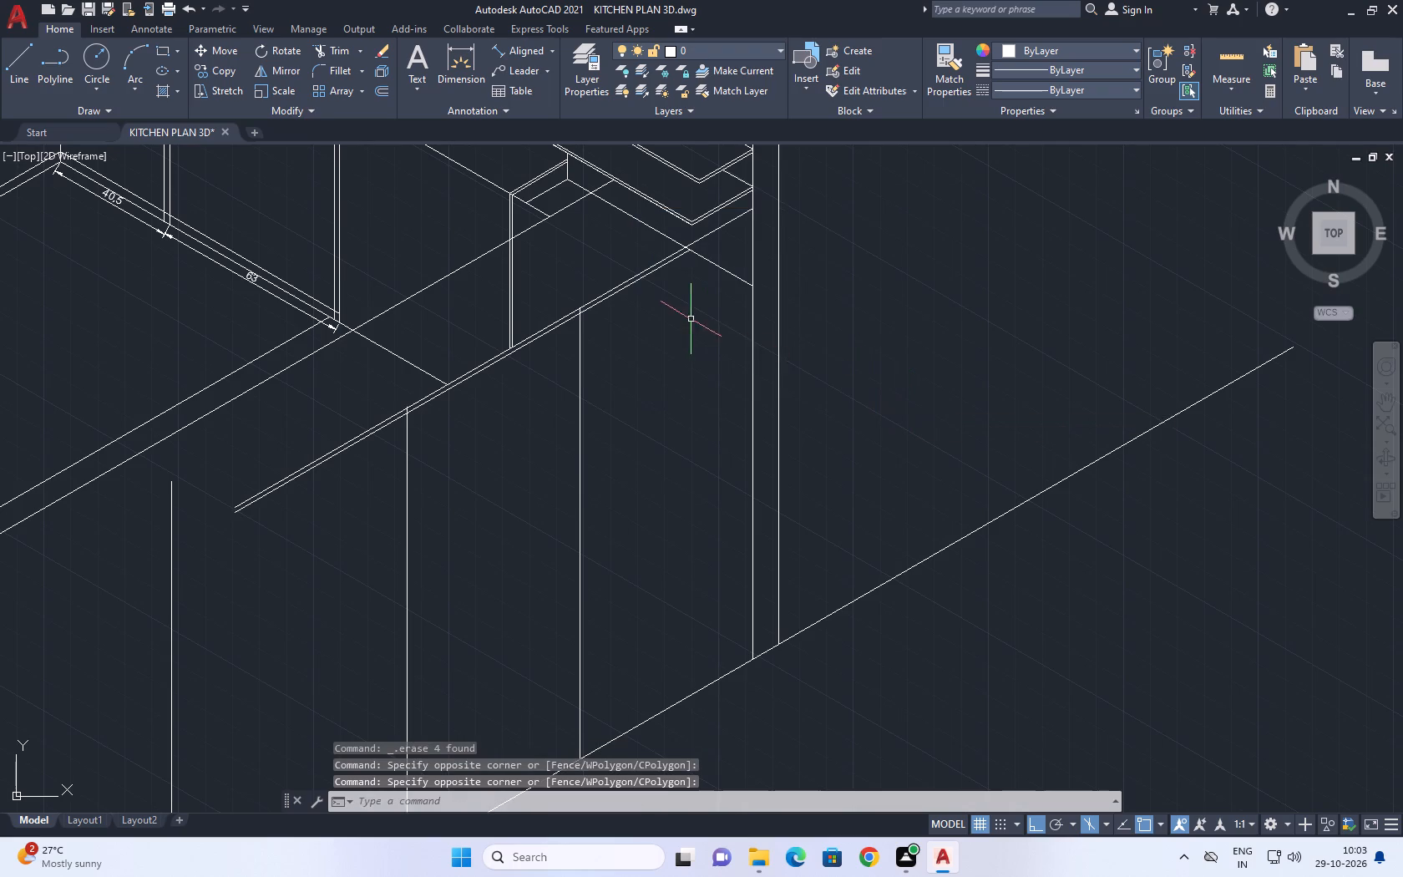
pyautogui.moveTo(690, 318); pyautogui.dragTo(859, 368, button='middle')
pyautogui.middleClick(860, 368)
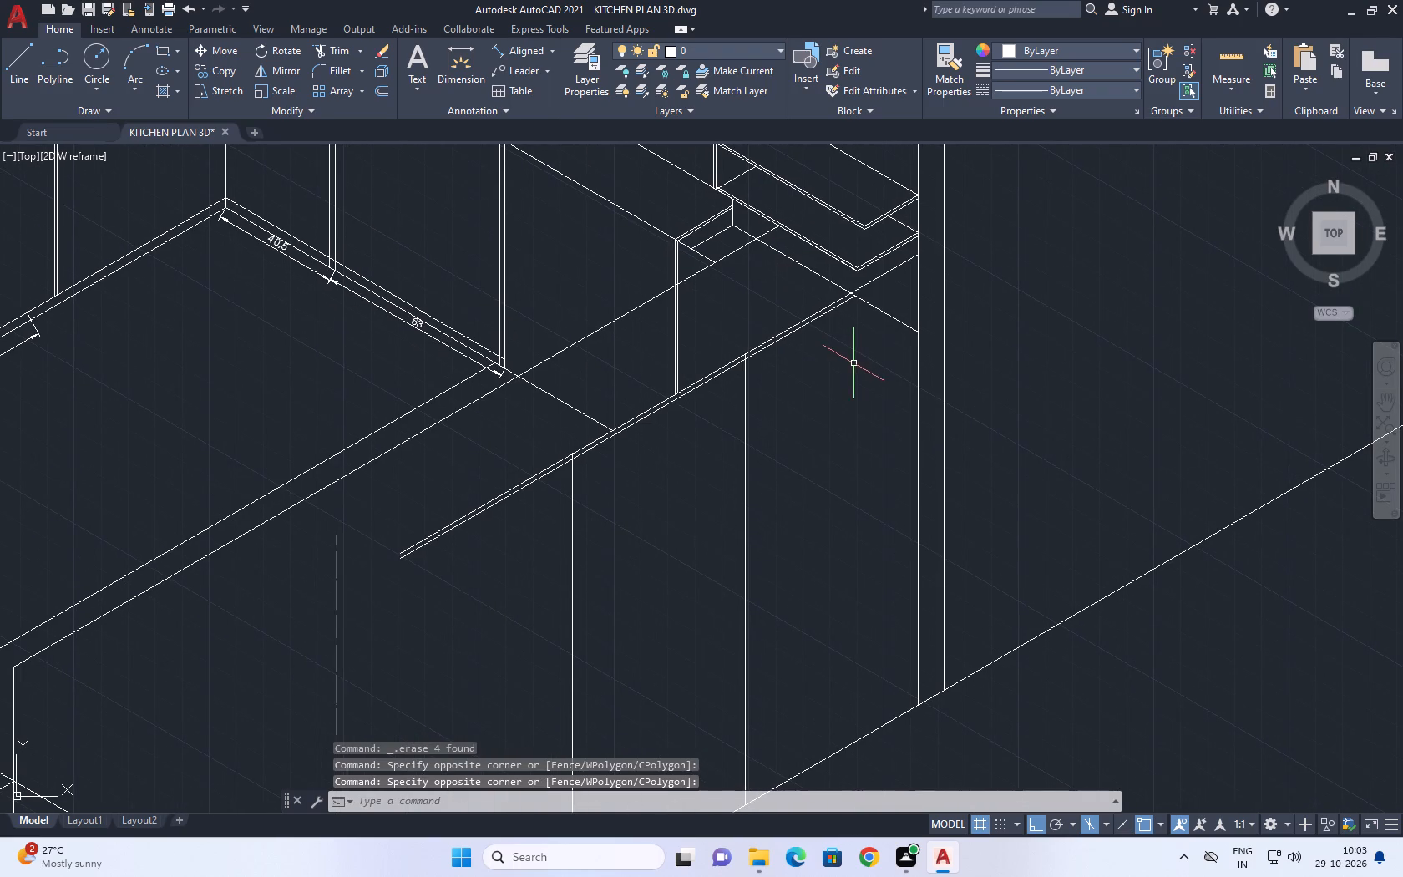
pyautogui.moveTo(583, 459); pyautogui.dragTo(670, 338, button='middle')
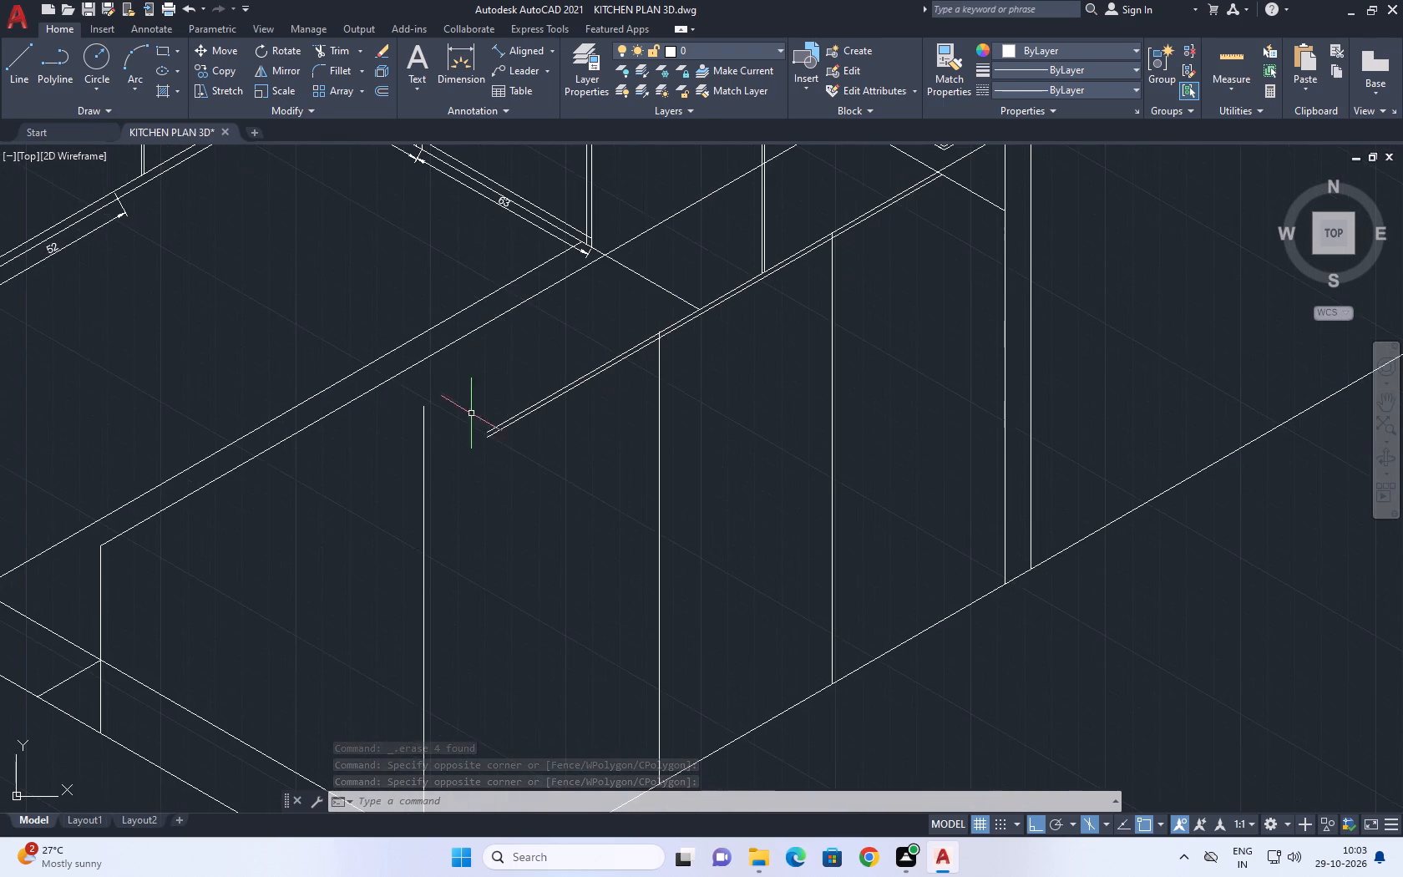
pyautogui.moveTo(418, 448); pyautogui.dragTo(466, 388, button='middle')
pyautogui.moveTo(458, 400); pyautogui.dragTo(511, 423, button='middle')
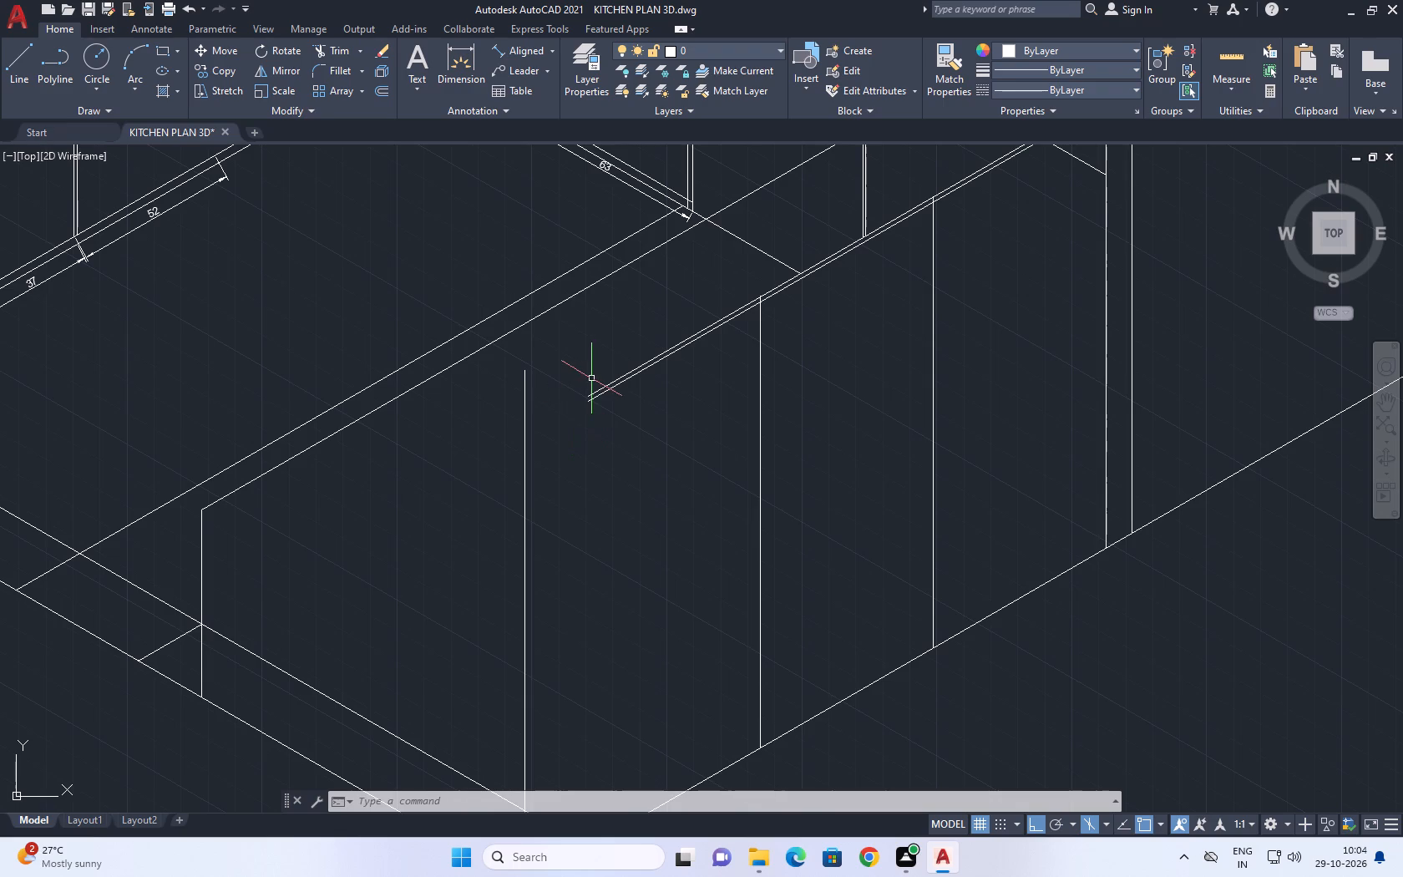
pyautogui.moveTo(571, 362); pyautogui.dragTo(574, 402, button='middle')
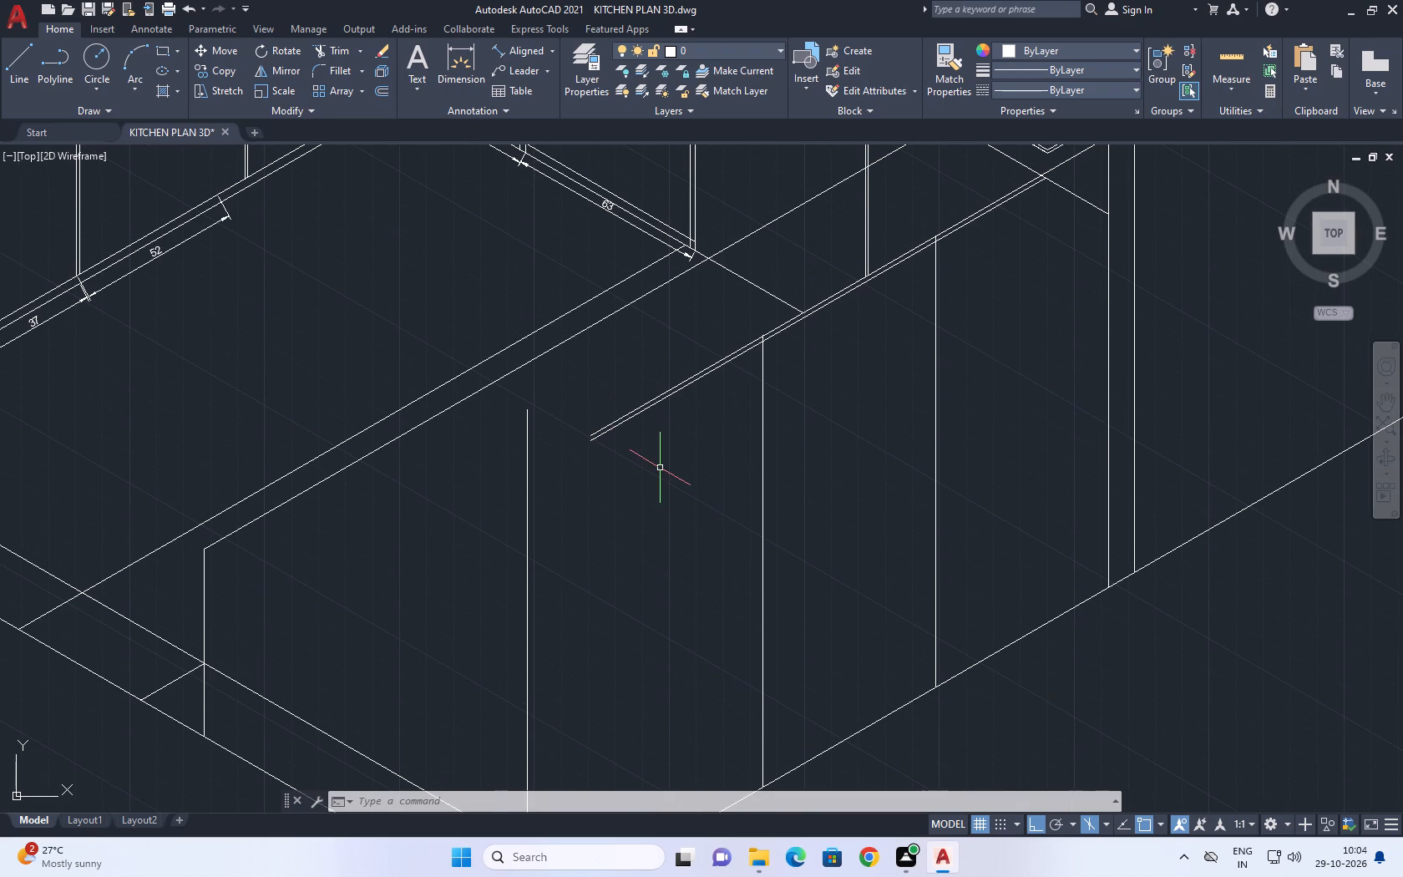
pyautogui.write('ex')
pyautogui.press('space')
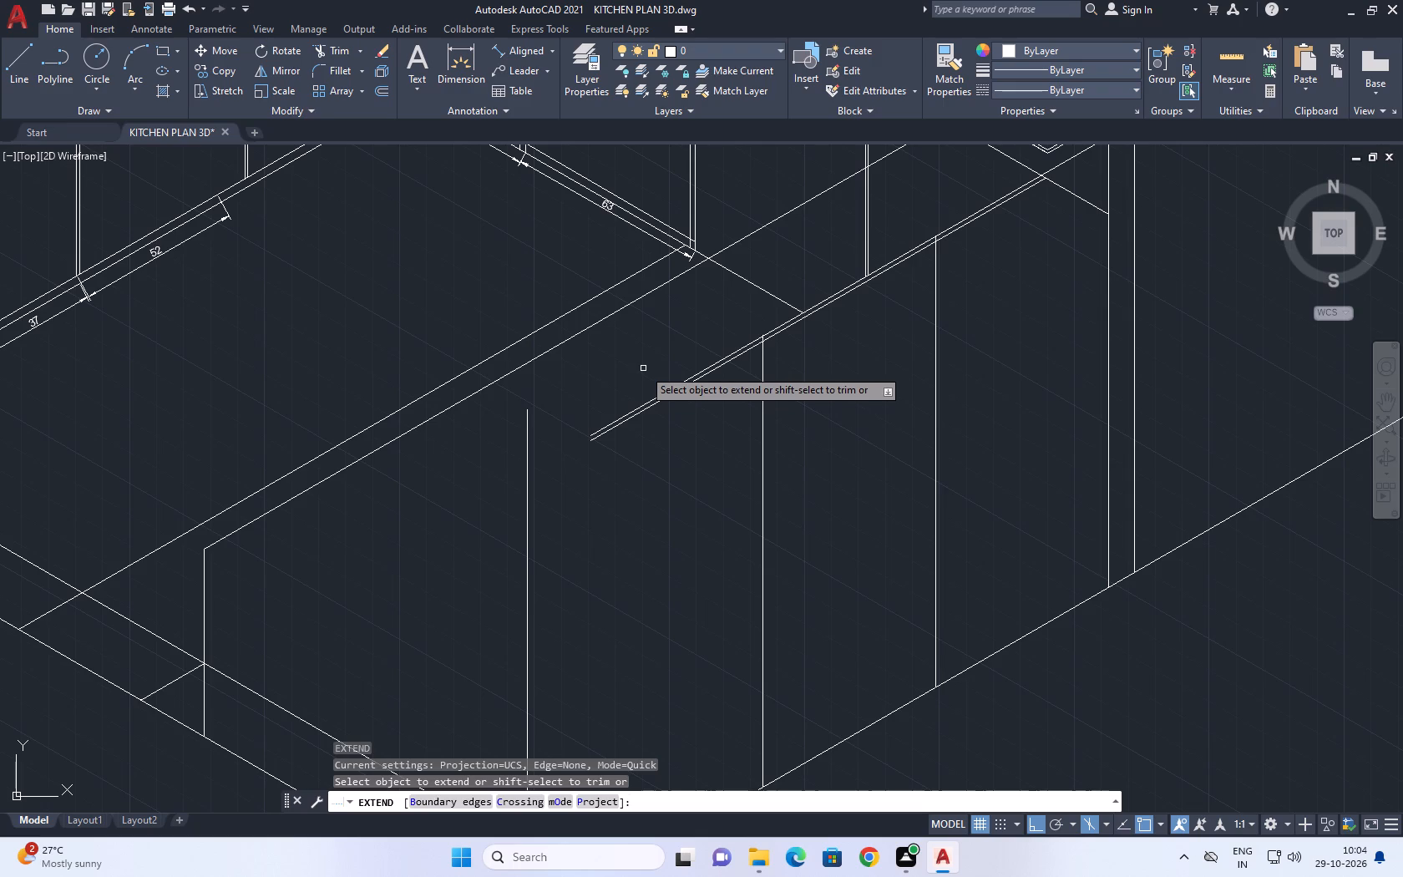
pyautogui.click(643, 368)
pyautogui.click(691, 474)
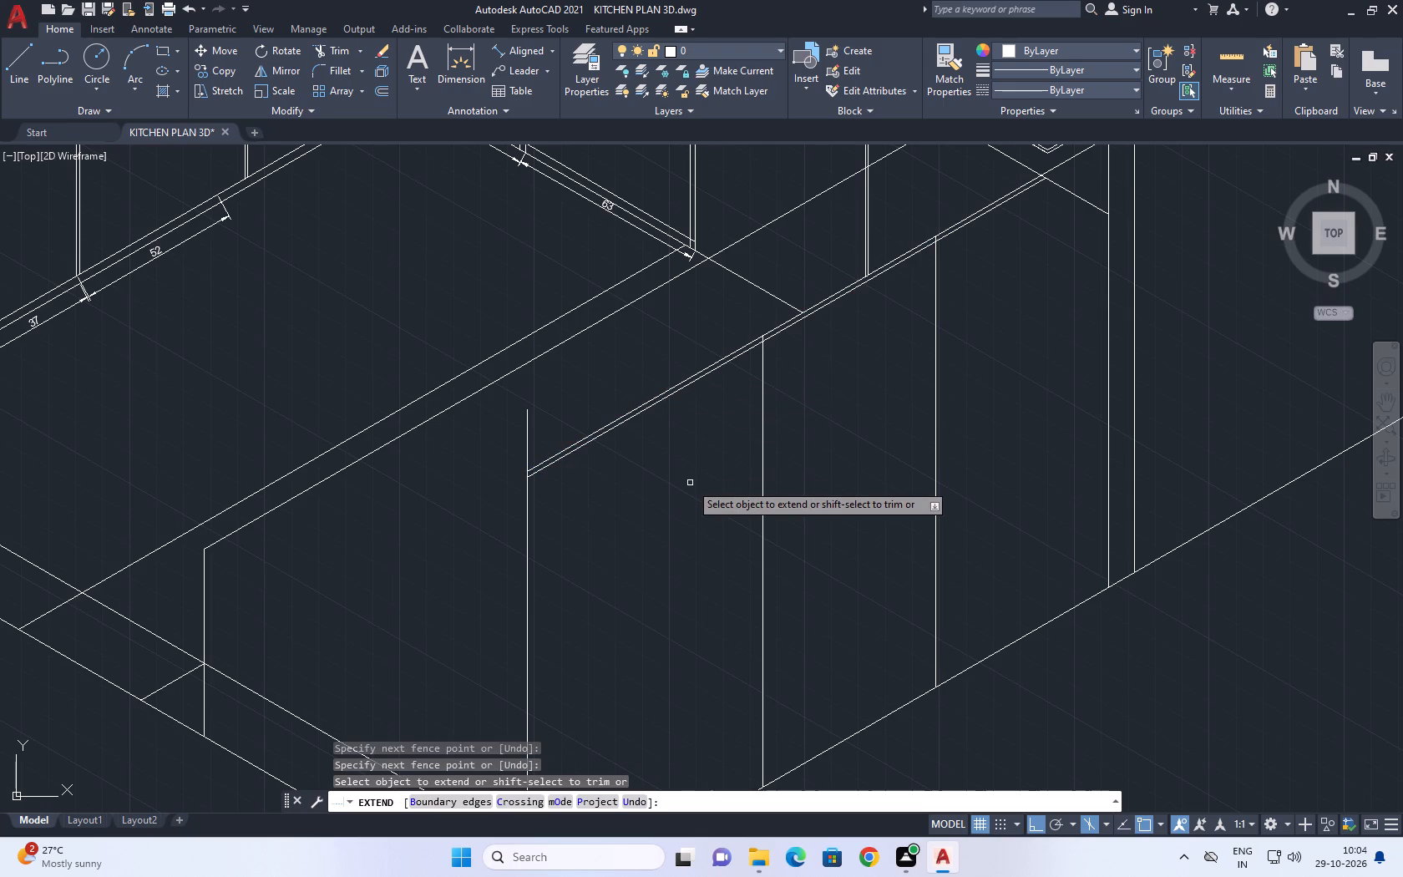
pyautogui.rightClick(690, 483)
pyautogui.click(713, 506)
# Trim the stub of the front vertical end line that projects above the two close 30° lines.
pyautogui.moveTo(627, 440); pyautogui.dragTo(642, 525, button='middle')
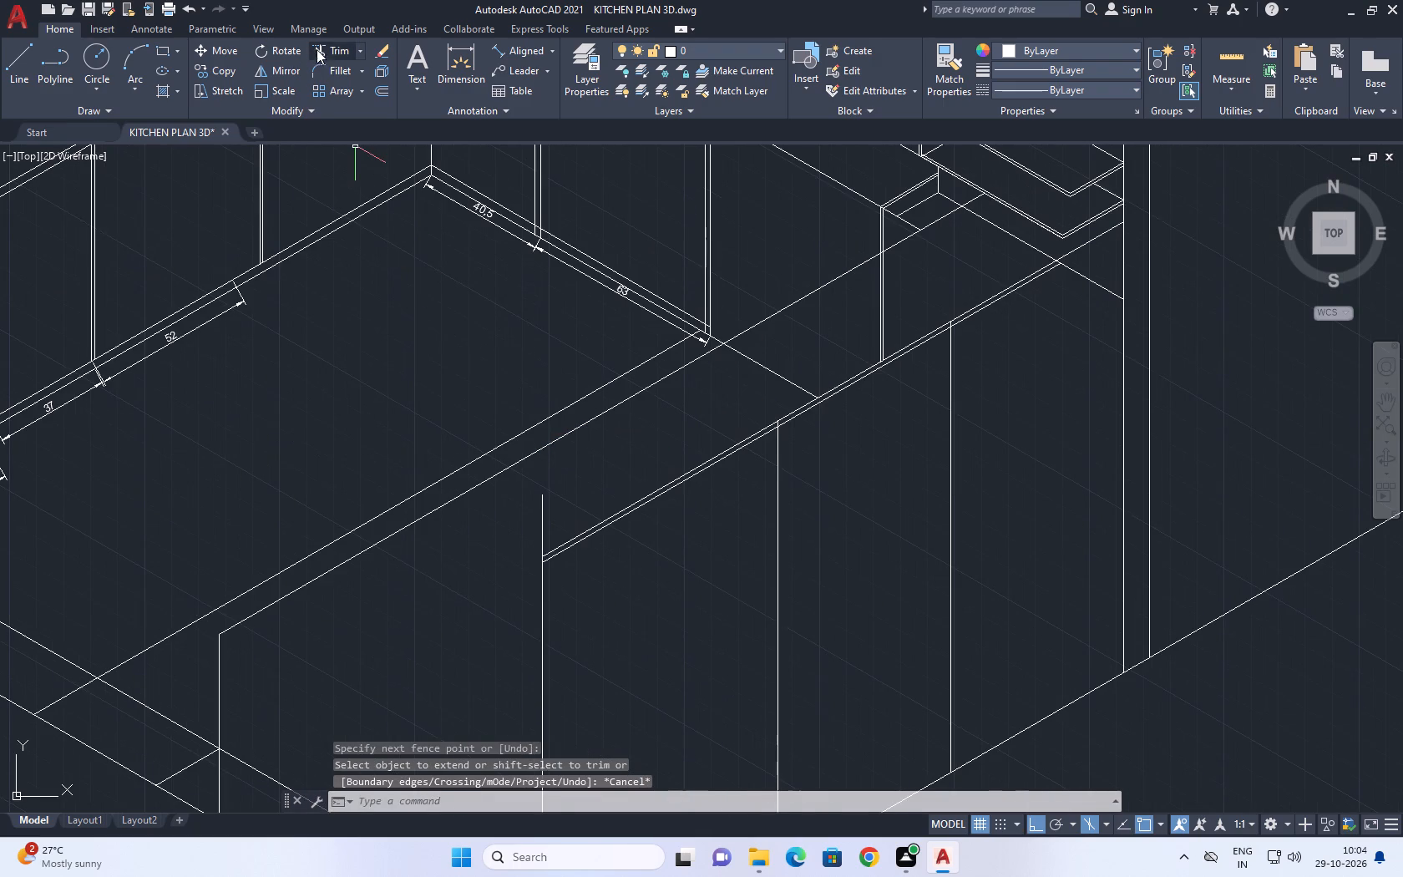
pyautogui.click(325, 52)
pyautogui.moveTo(528, 524); pyautogui.dragTo(539, 525)
pyautogui.click(572, 497)
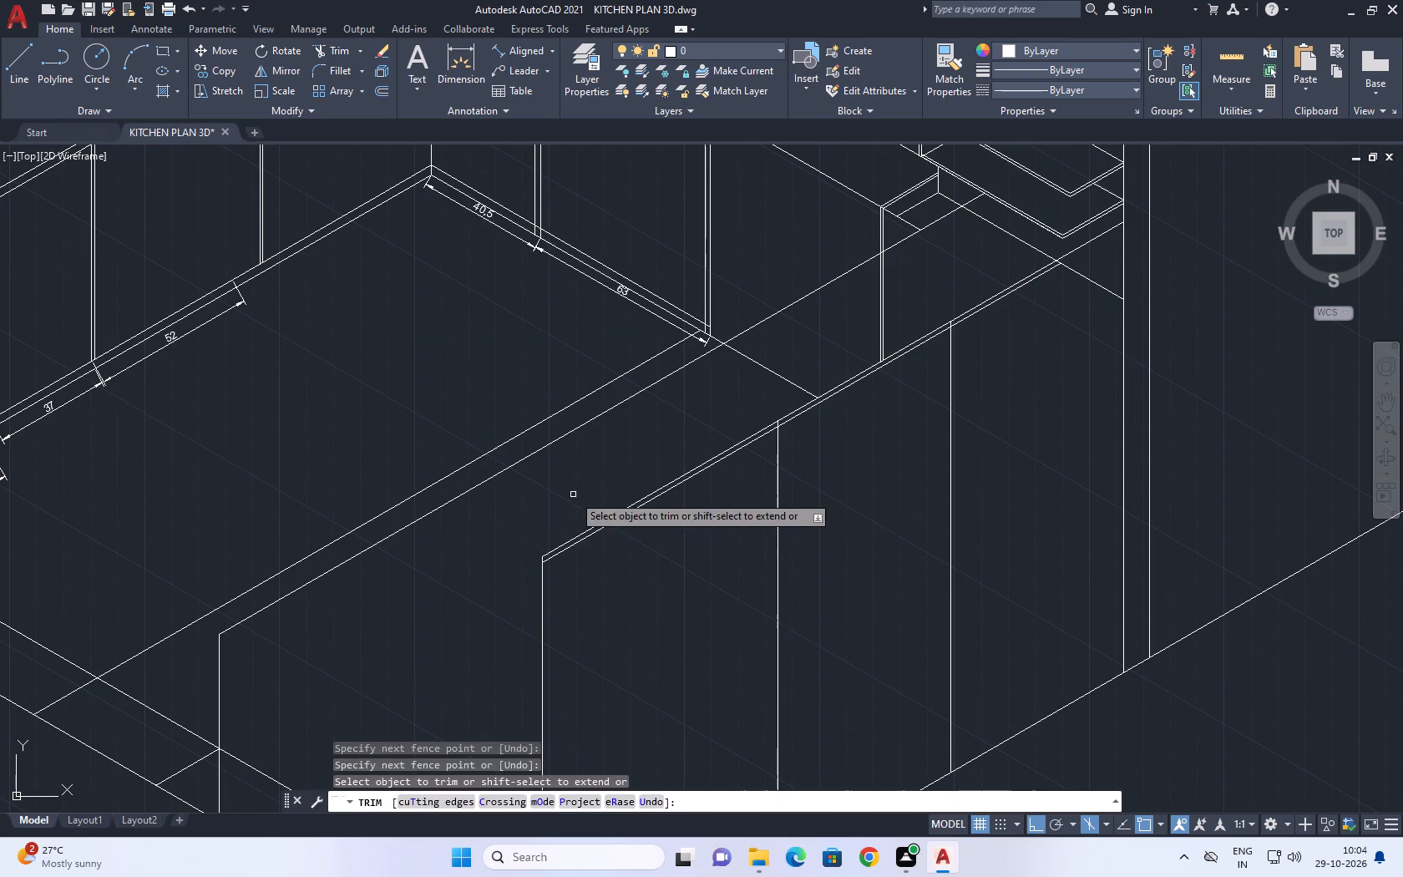
pyautogui.rightClick(590, 472)
pyautogui.click(629, 502)
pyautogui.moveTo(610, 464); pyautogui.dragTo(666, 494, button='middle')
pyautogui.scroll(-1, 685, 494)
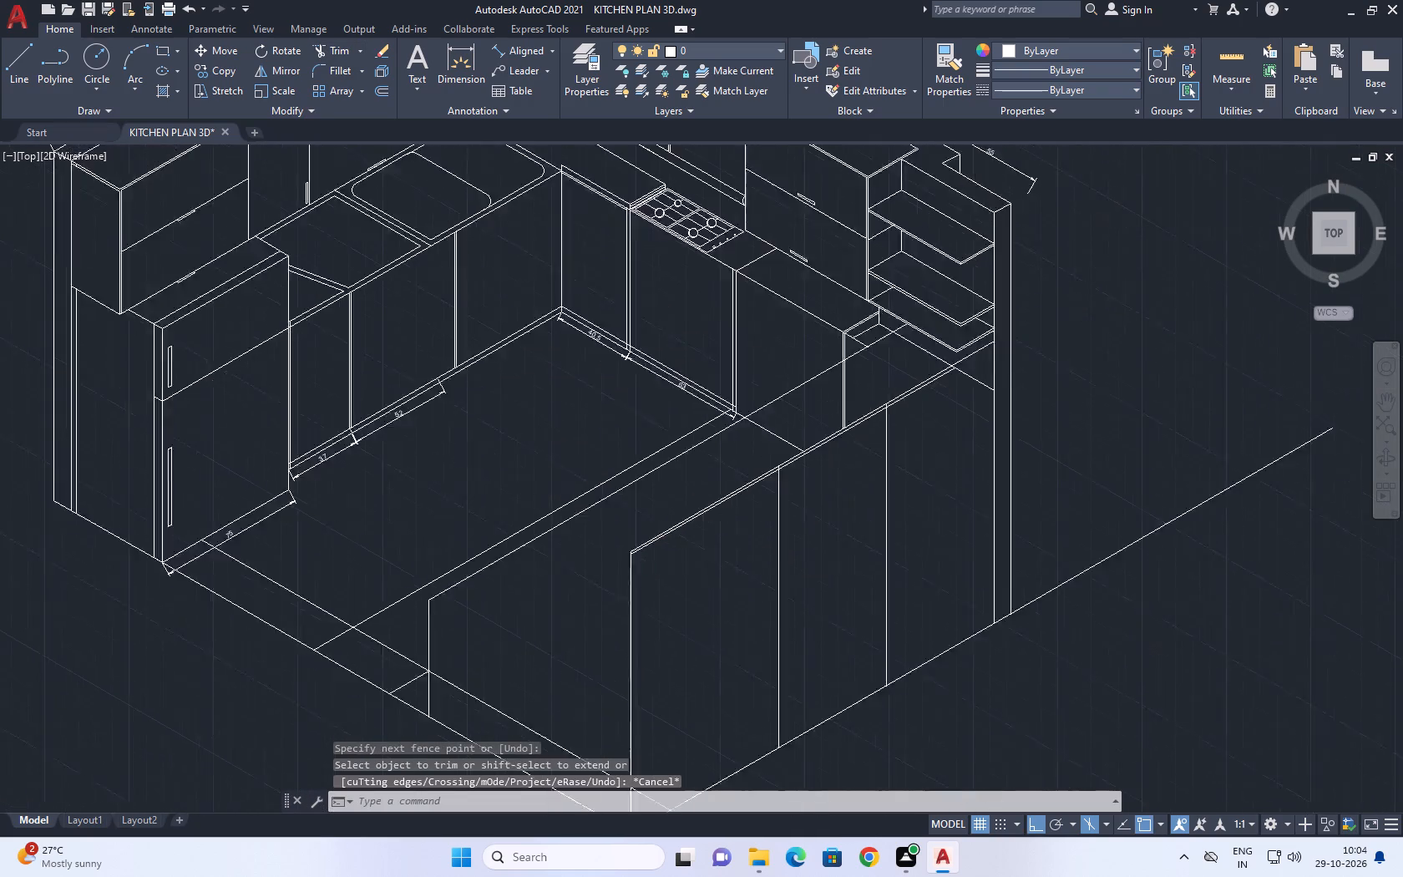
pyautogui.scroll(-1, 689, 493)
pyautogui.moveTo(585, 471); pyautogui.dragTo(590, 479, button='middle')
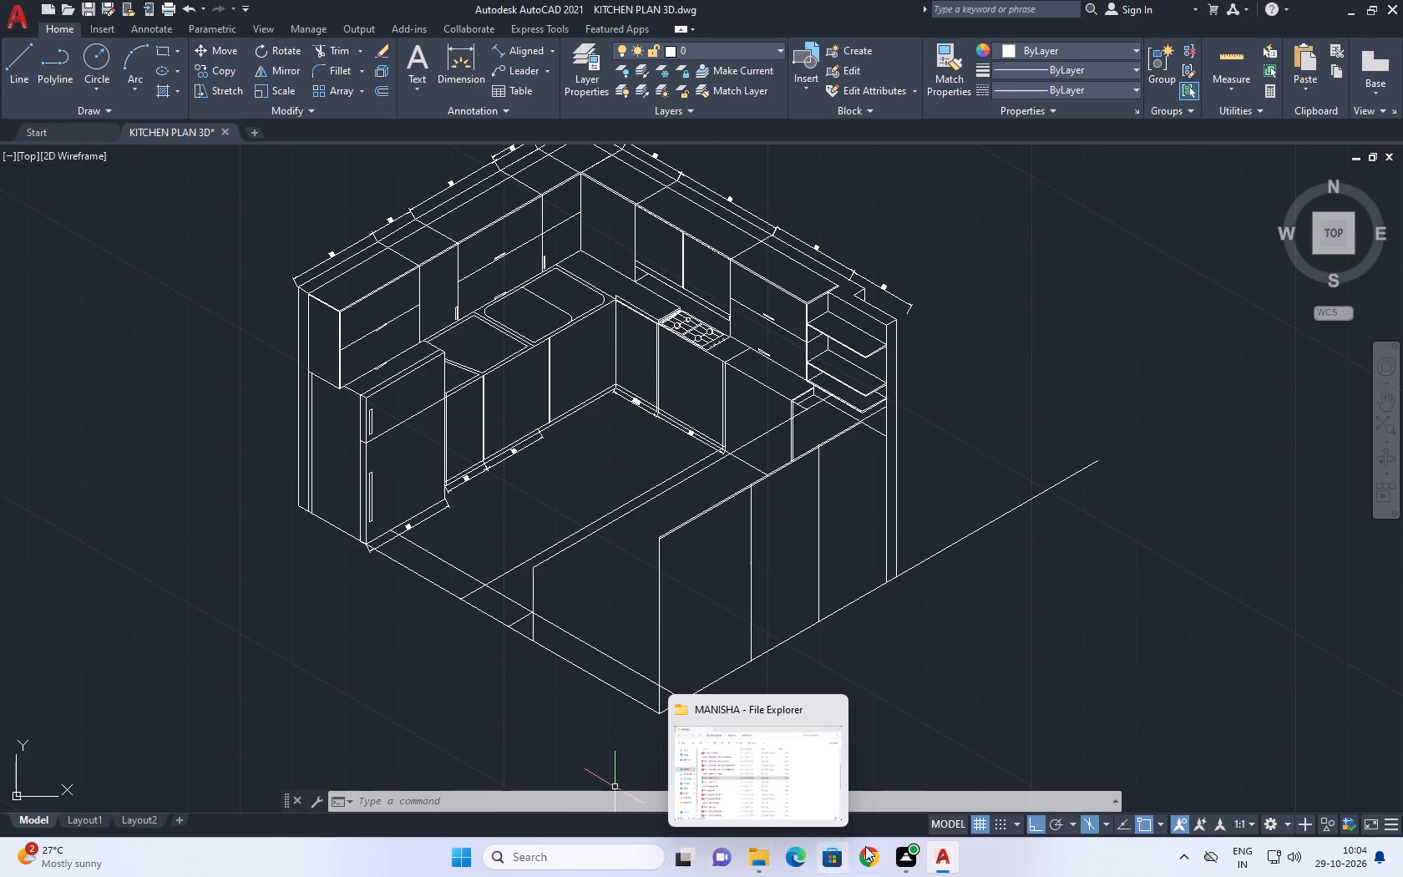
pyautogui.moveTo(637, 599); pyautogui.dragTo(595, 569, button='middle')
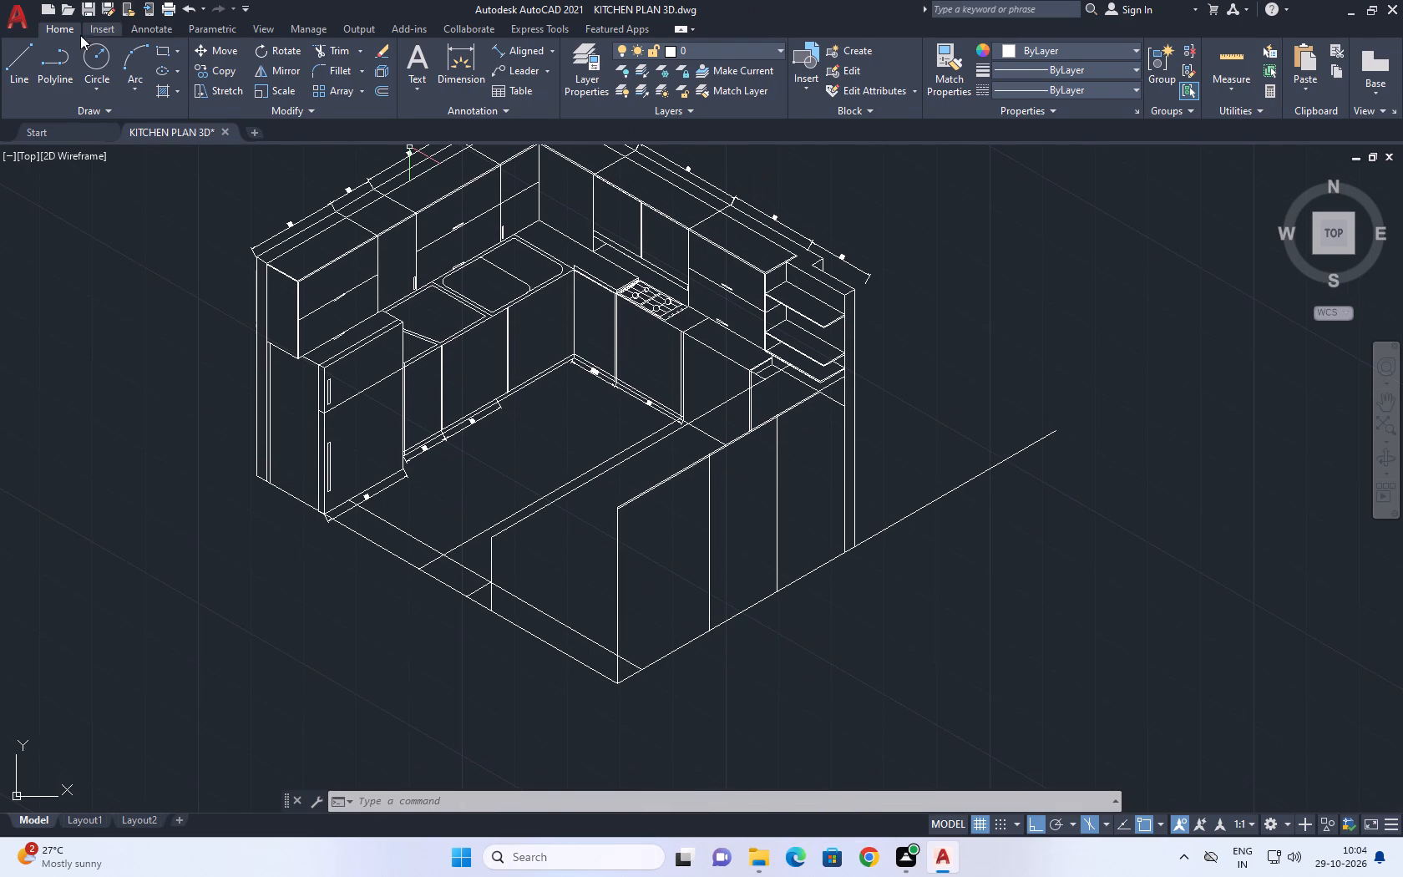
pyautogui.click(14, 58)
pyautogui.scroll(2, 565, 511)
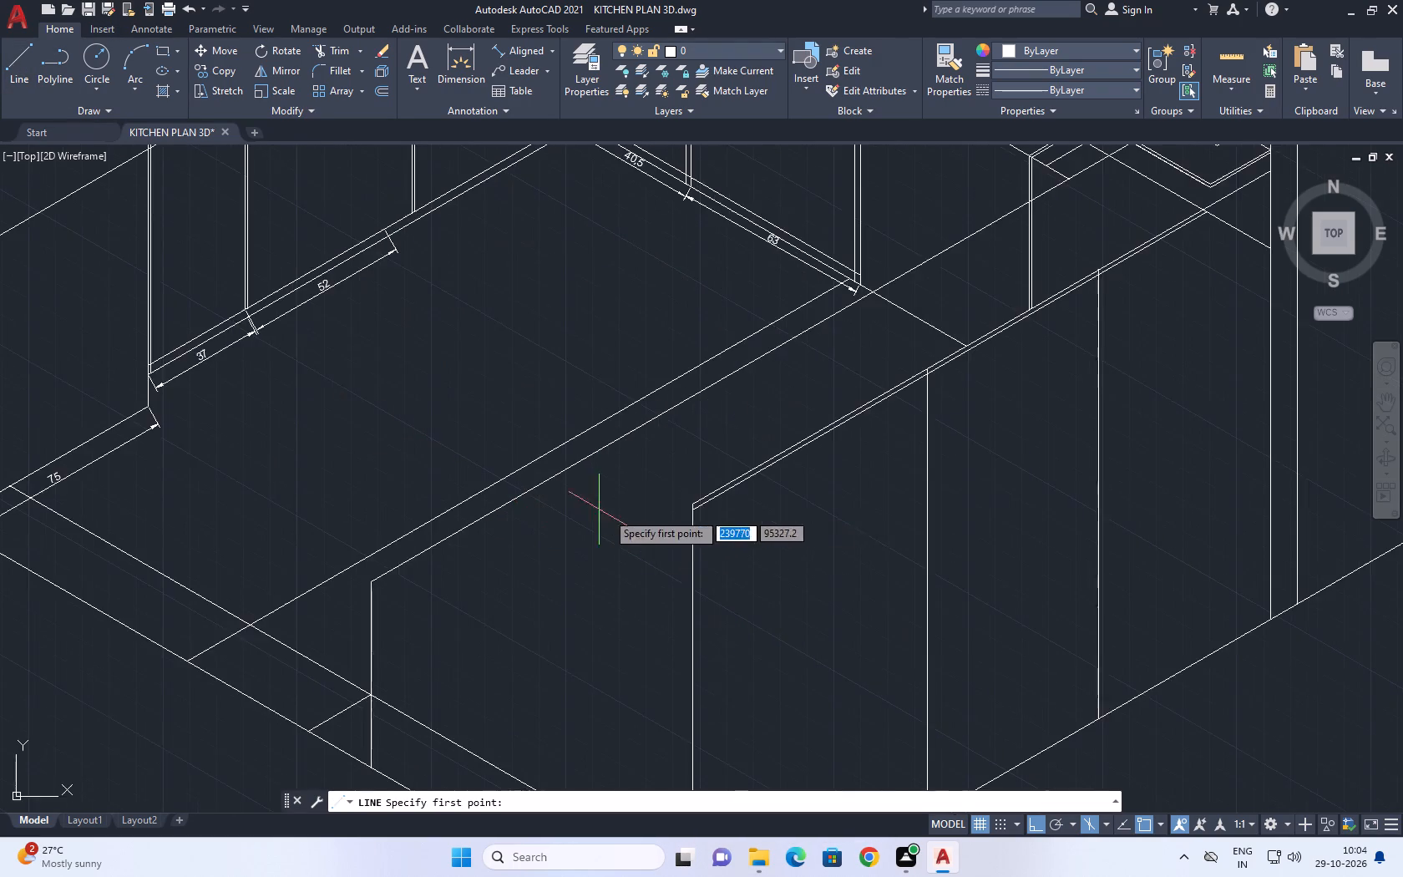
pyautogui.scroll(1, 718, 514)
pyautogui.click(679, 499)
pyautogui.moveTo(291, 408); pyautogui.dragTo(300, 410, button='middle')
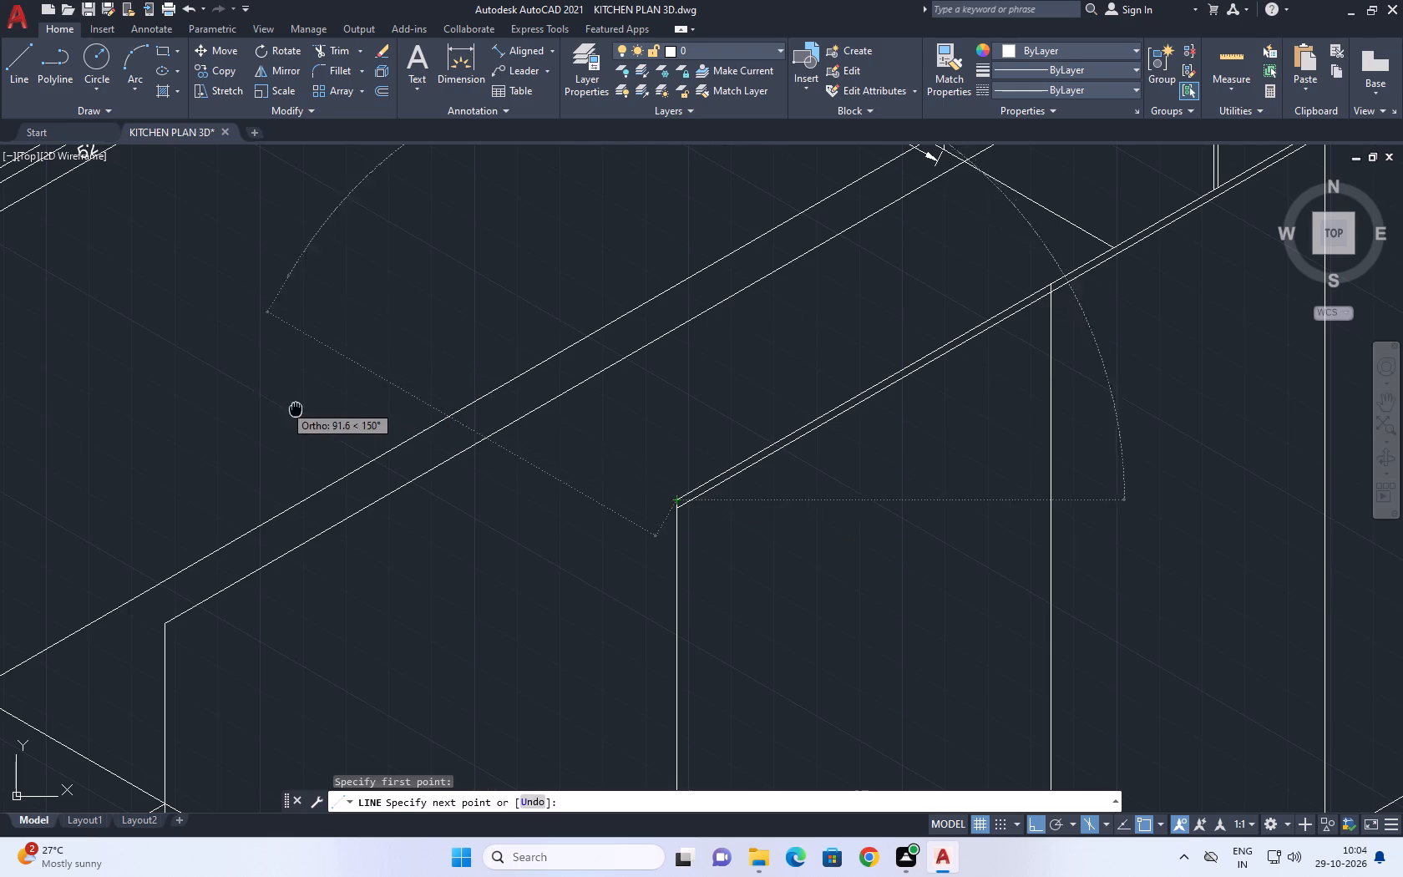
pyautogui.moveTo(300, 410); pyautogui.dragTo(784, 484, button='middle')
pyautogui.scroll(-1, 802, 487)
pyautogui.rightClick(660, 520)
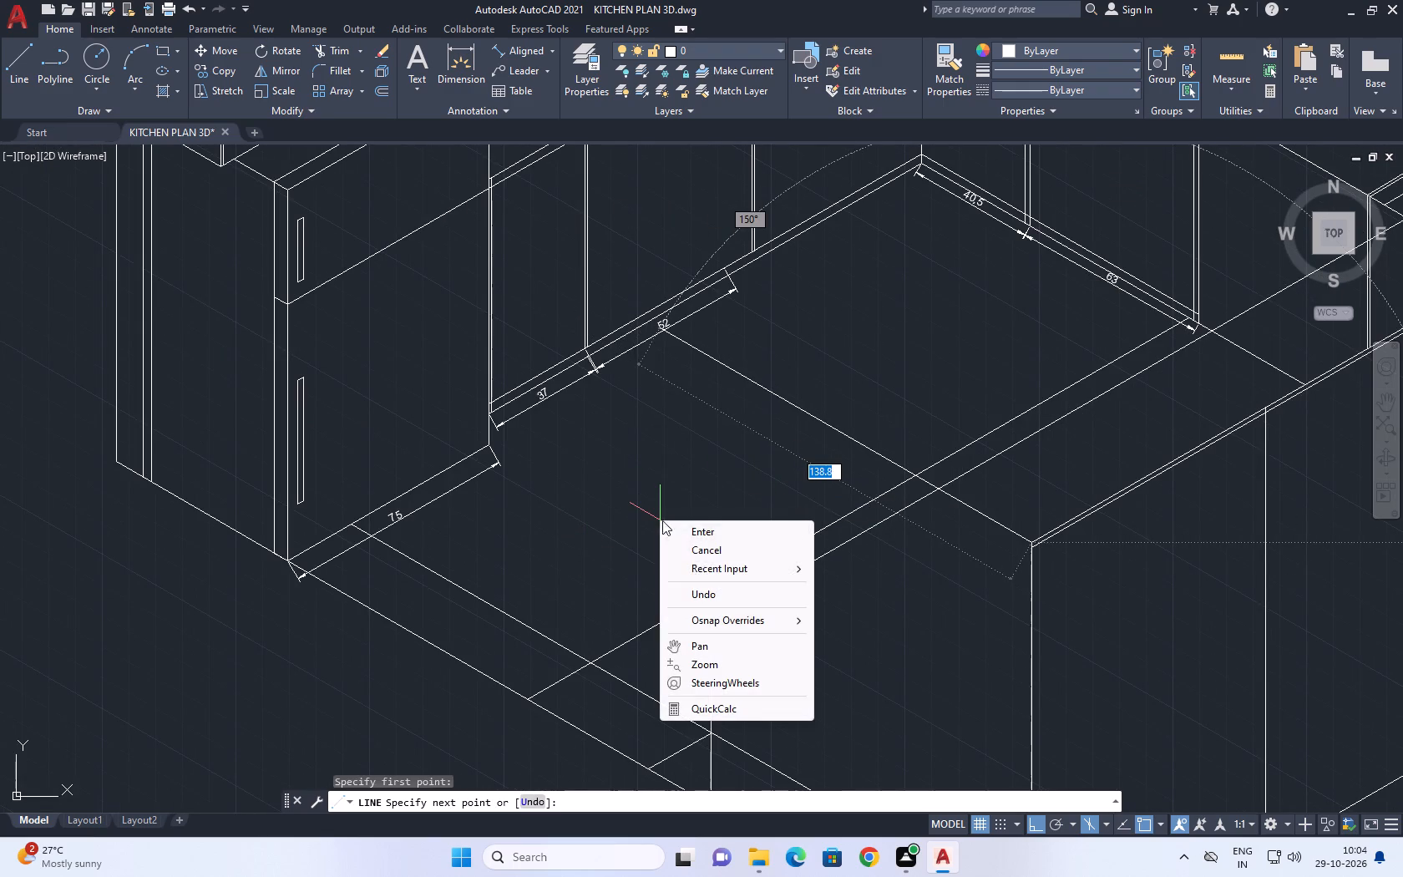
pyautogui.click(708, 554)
# Draw a vertical line about 120 units up from where the inner 30° floor line meets the outer floor edge.
pyautogui.scroll(-2, 620, 480)
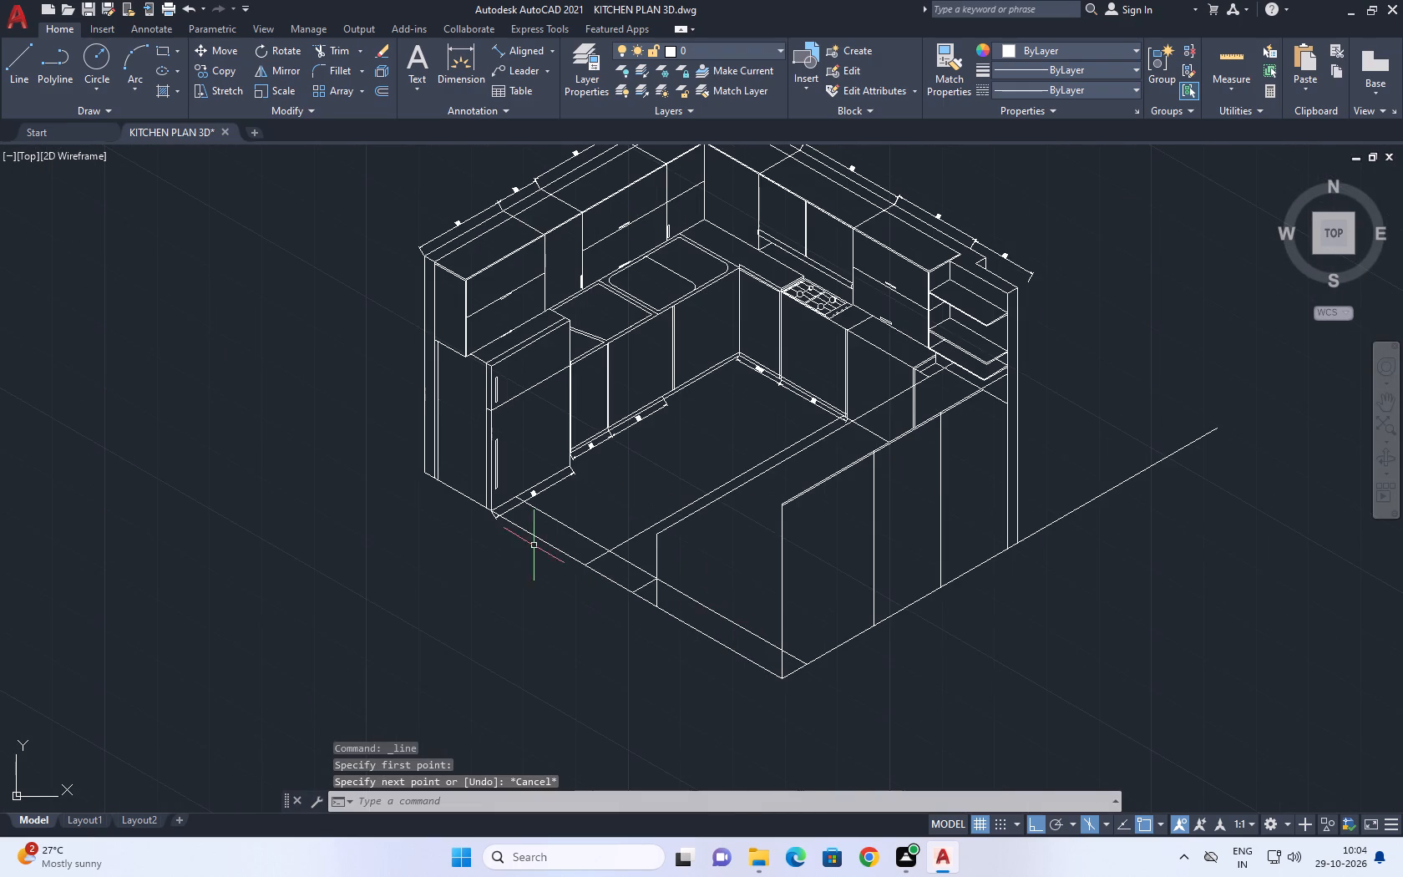
pyautogui.middleClick(527, 541)
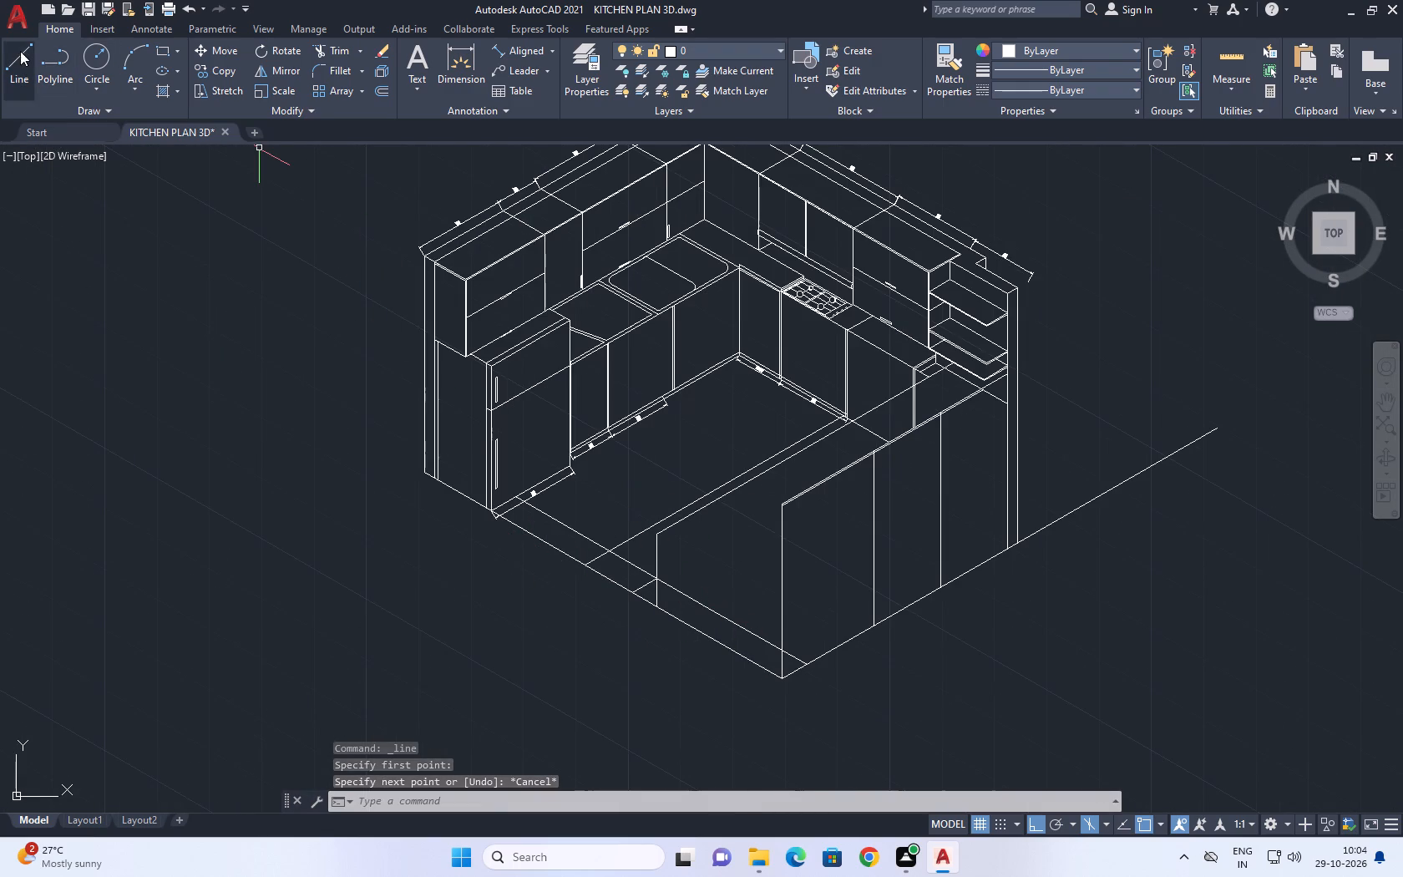
pyautogui.click(11, 51)
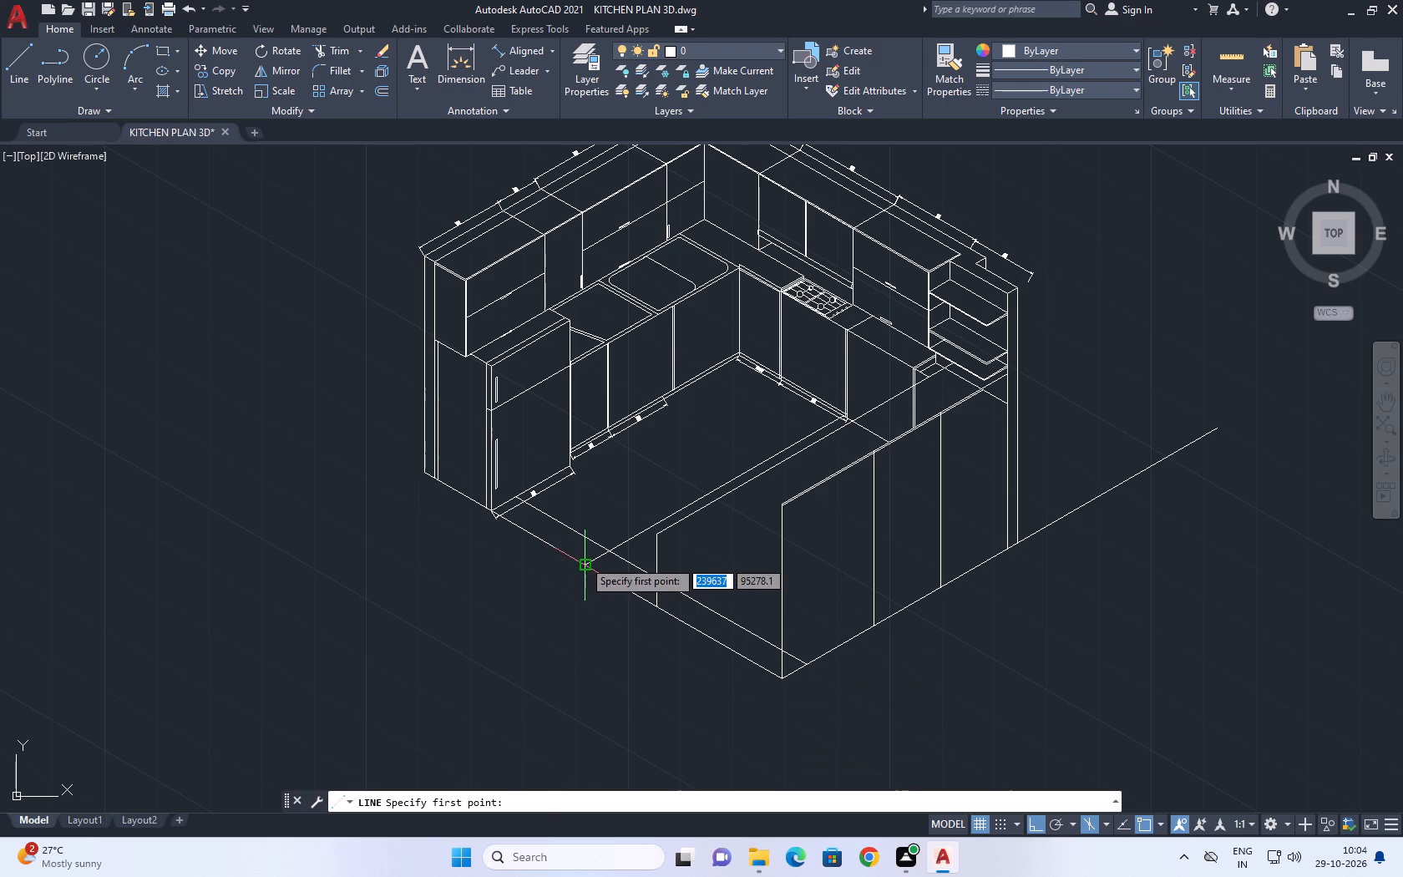
pyautogui.click(583, 560)
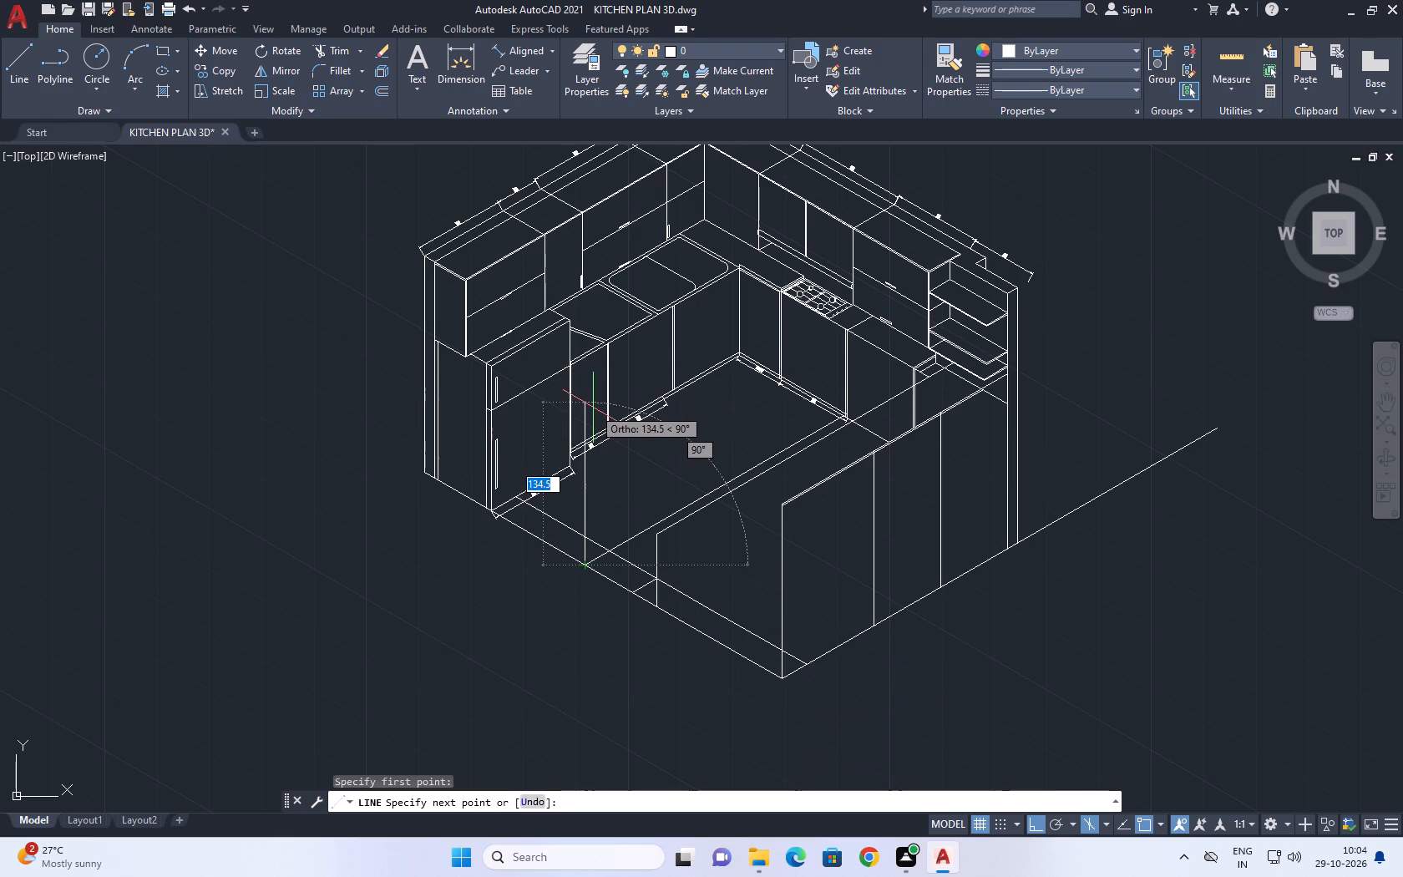
pyautogui.scroll(2, 483, 430)
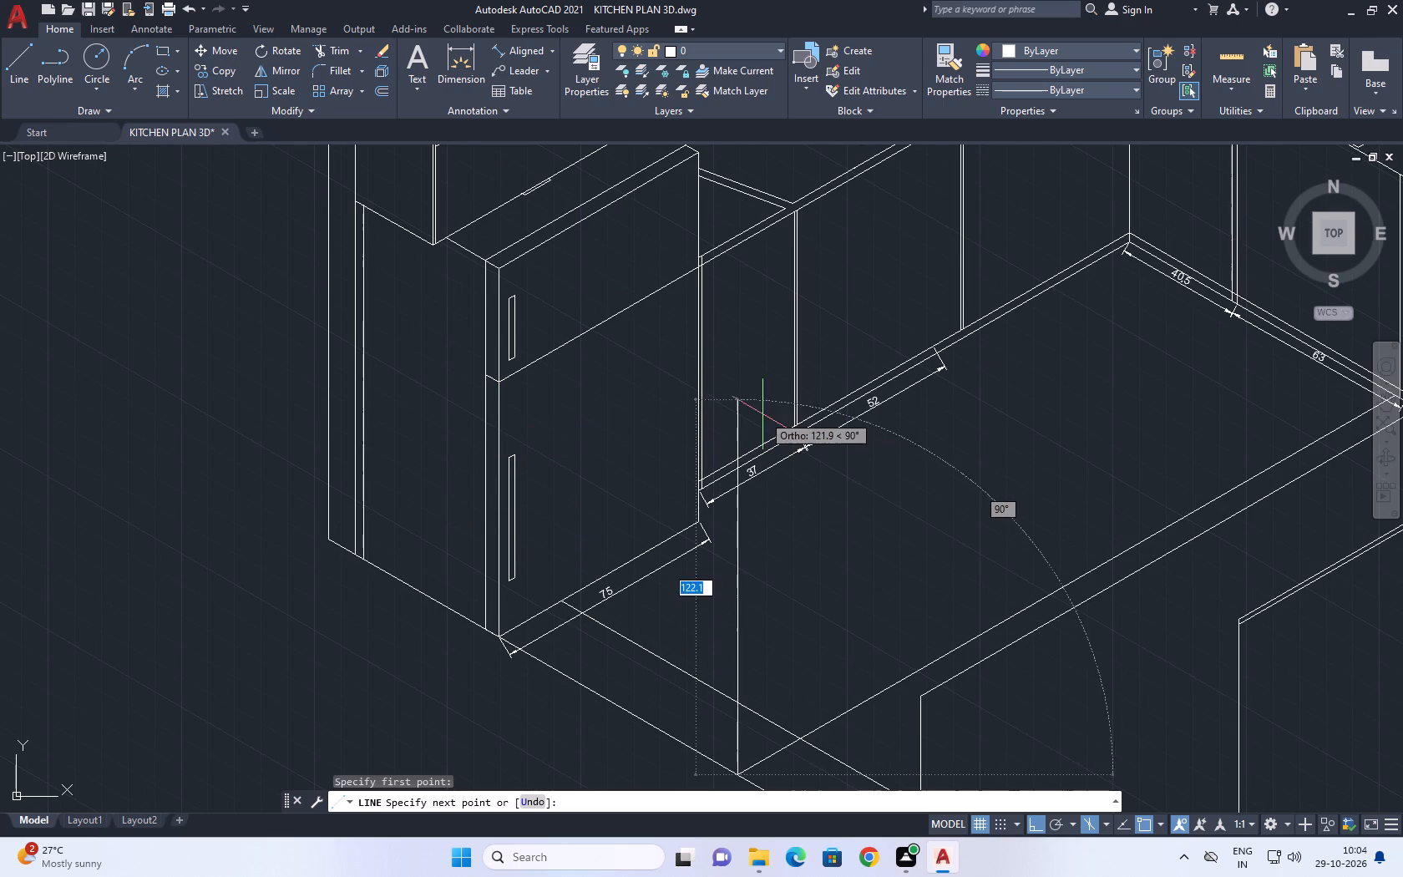
pyautogui.click(736, 390)
pyautogui.scroll(-2, 765, 337)
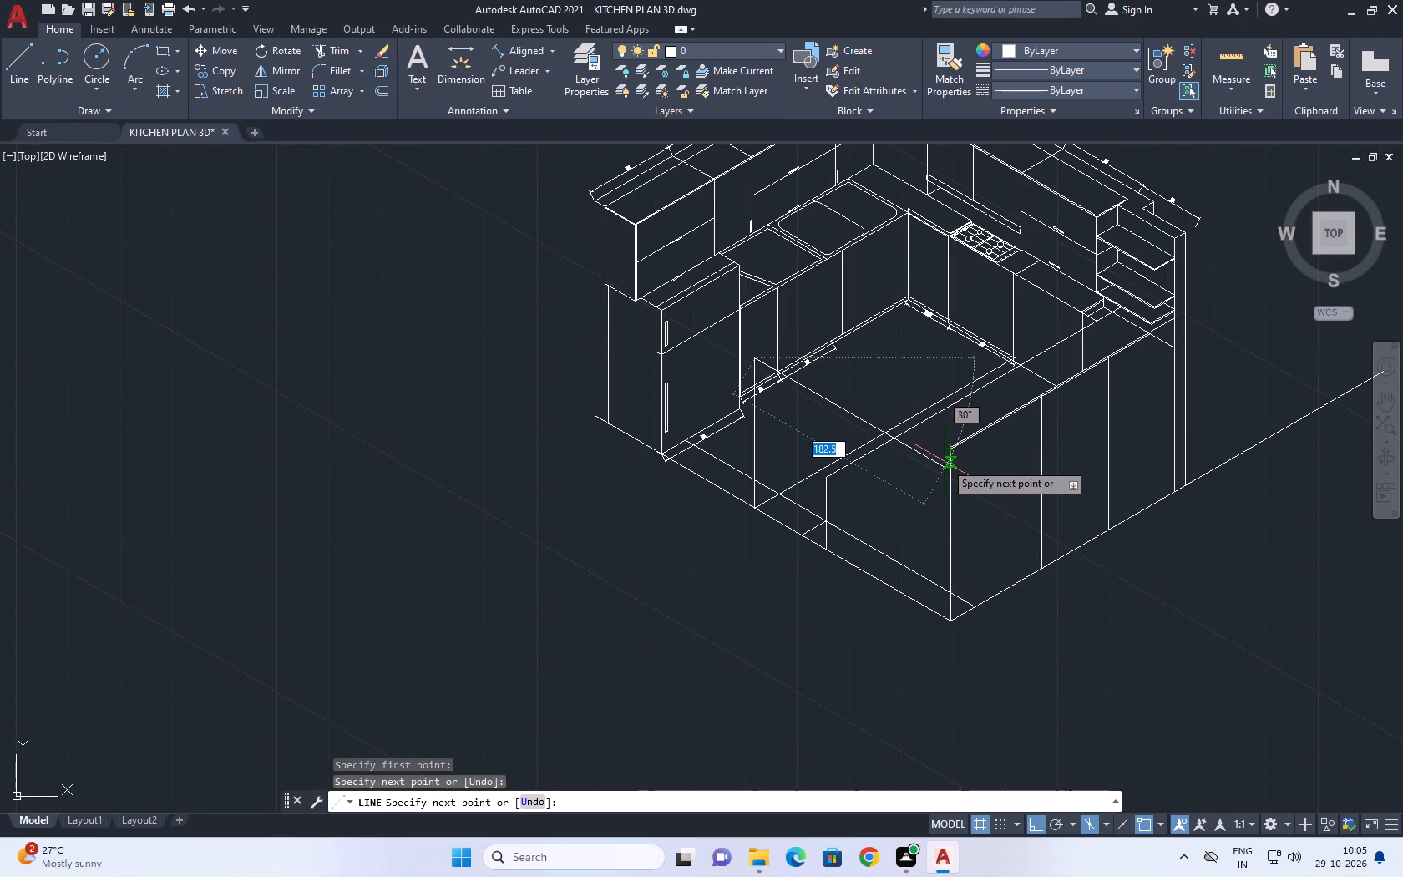
pyautogui.scroll(1, 944, 444)
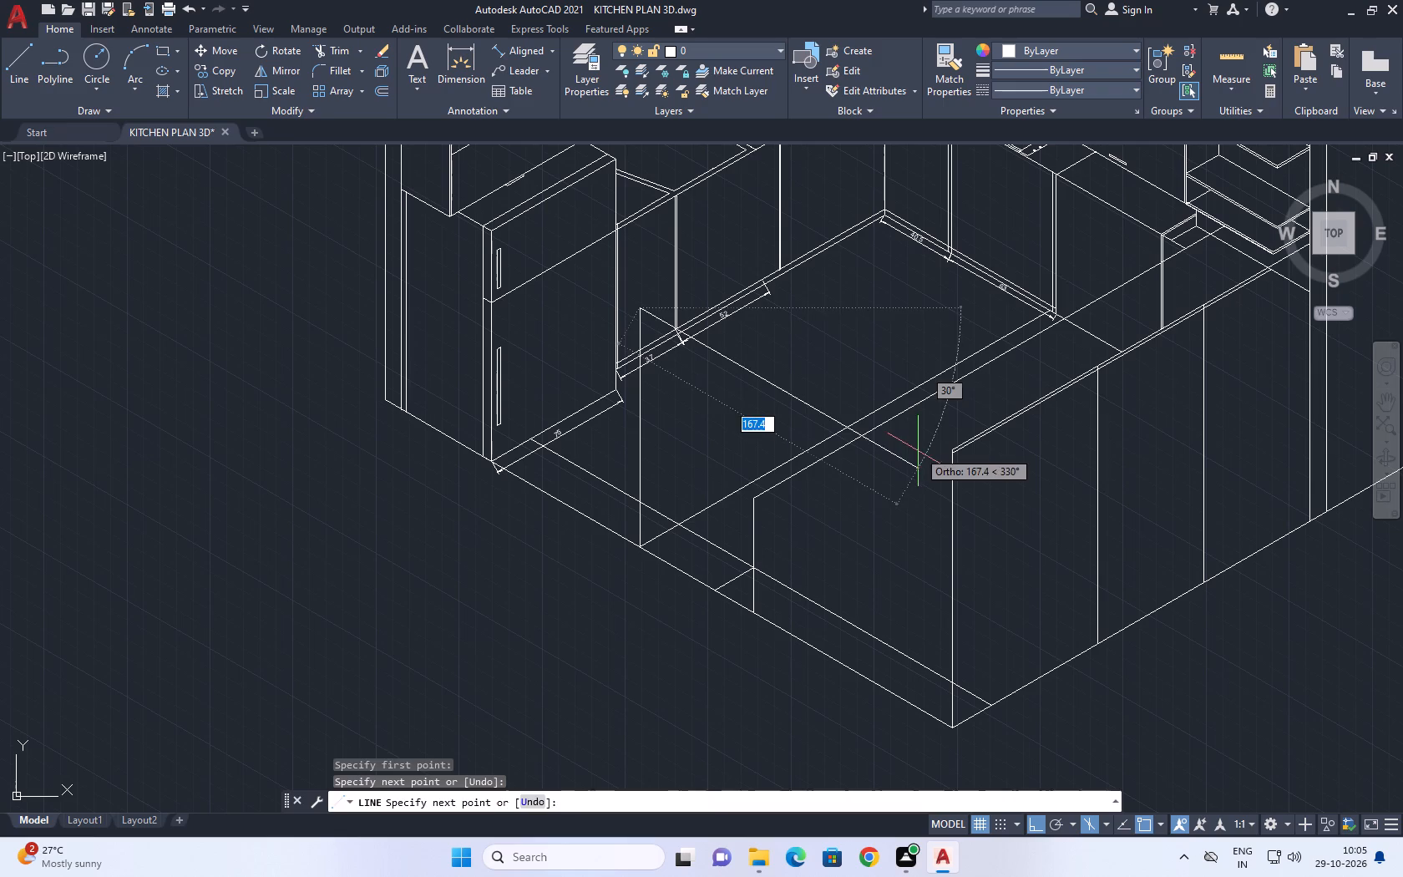
pyautogui.press('space')
# Draw a line at 150° from the top of the front vertical end line to just past the new vertical line, about 184 units long.
pyautogui.moveTo(874, 464); pyautogui.dragTo(865, 458, button='right')
pyautogui.click(923, 466)
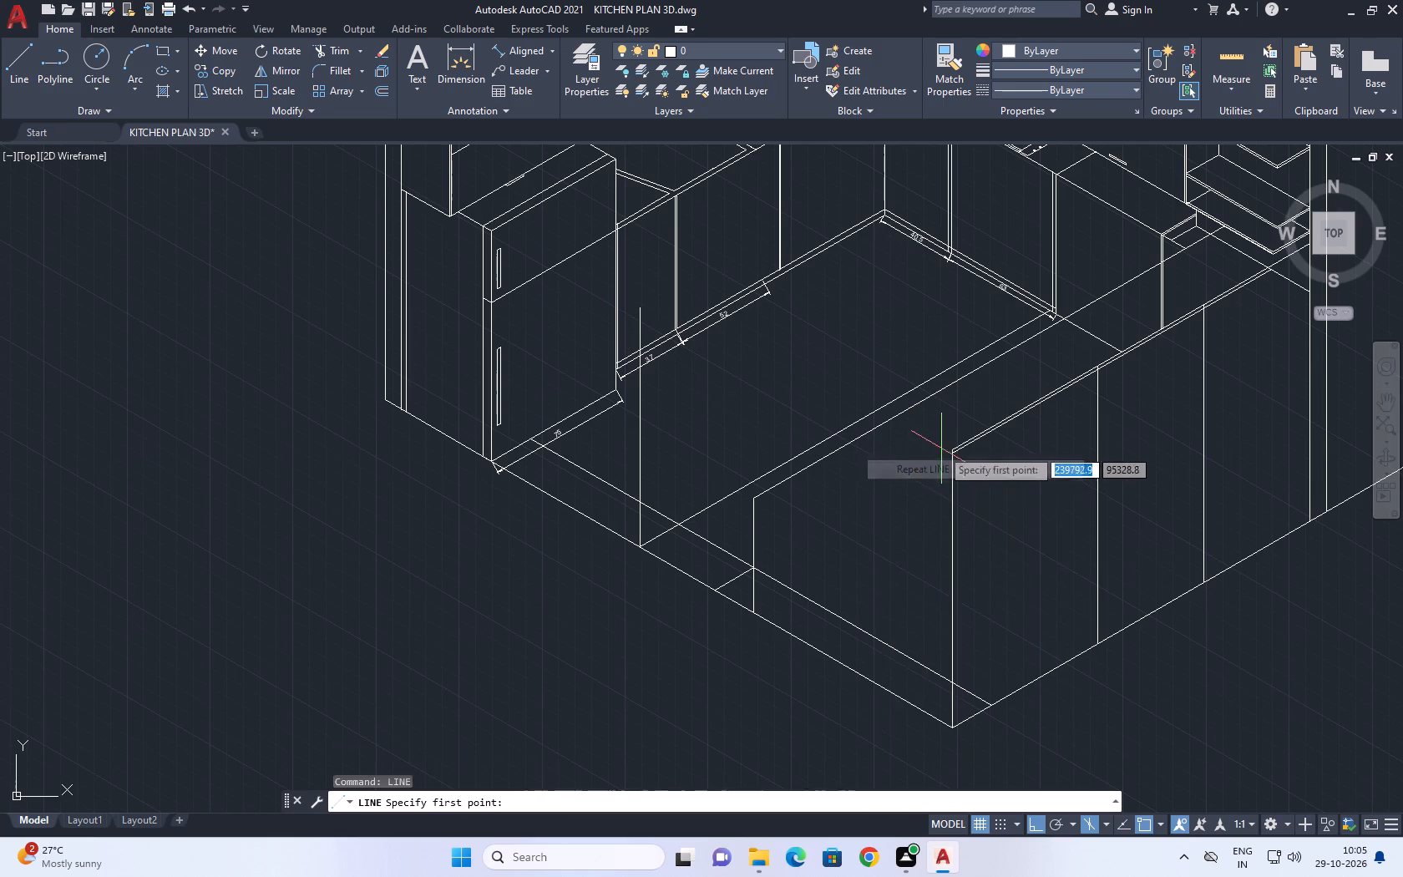
pyautogui.scroll(3, 946, 447)
pyautogui.click(958, 457)
pyautogui.scroll(-2, 692, 389)
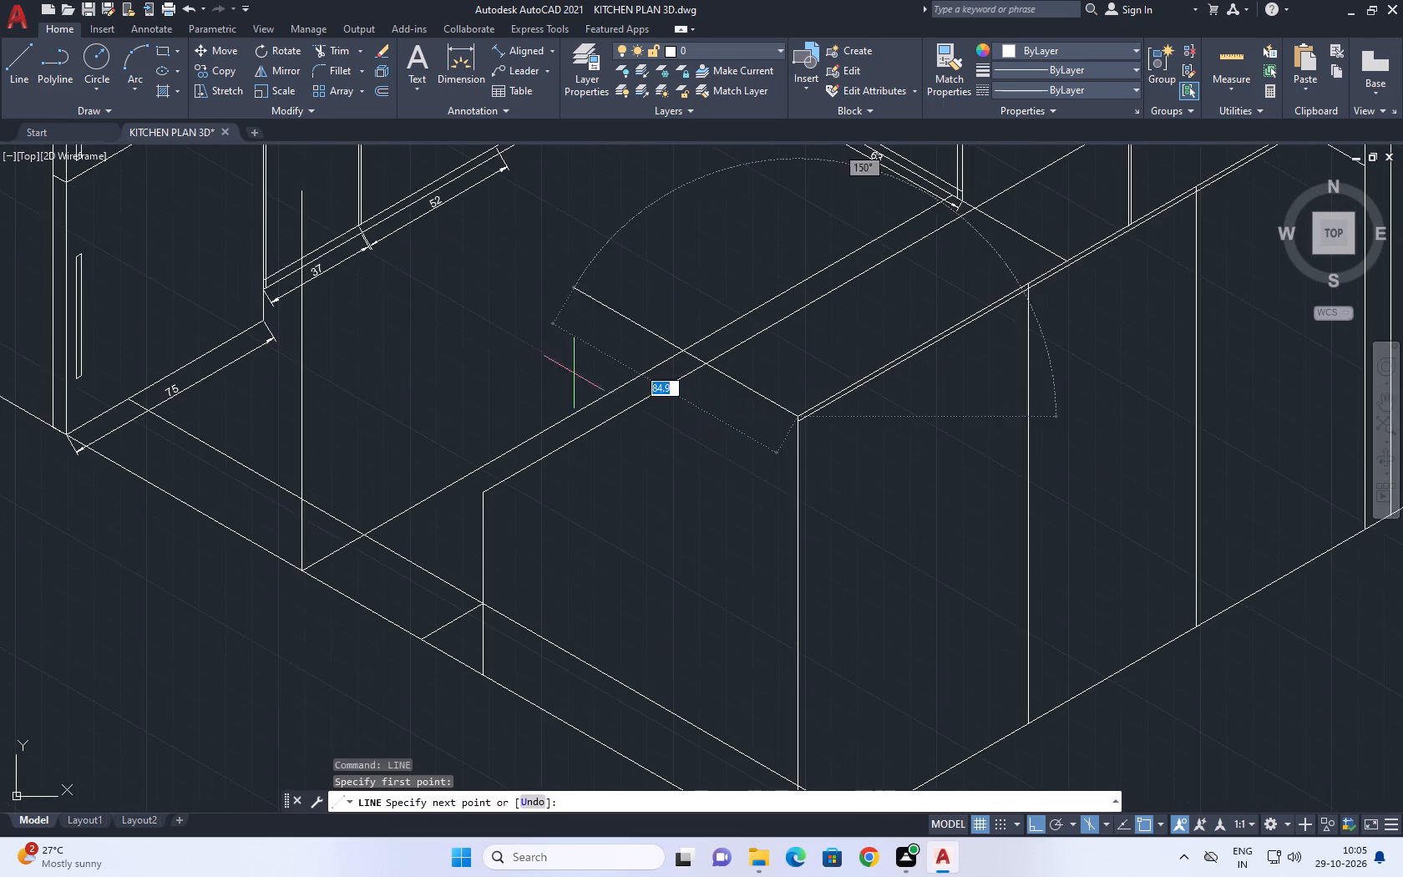
pyautogui.moveTo(573, 373); pyautogui.dragTo(676, 518, button='middle')
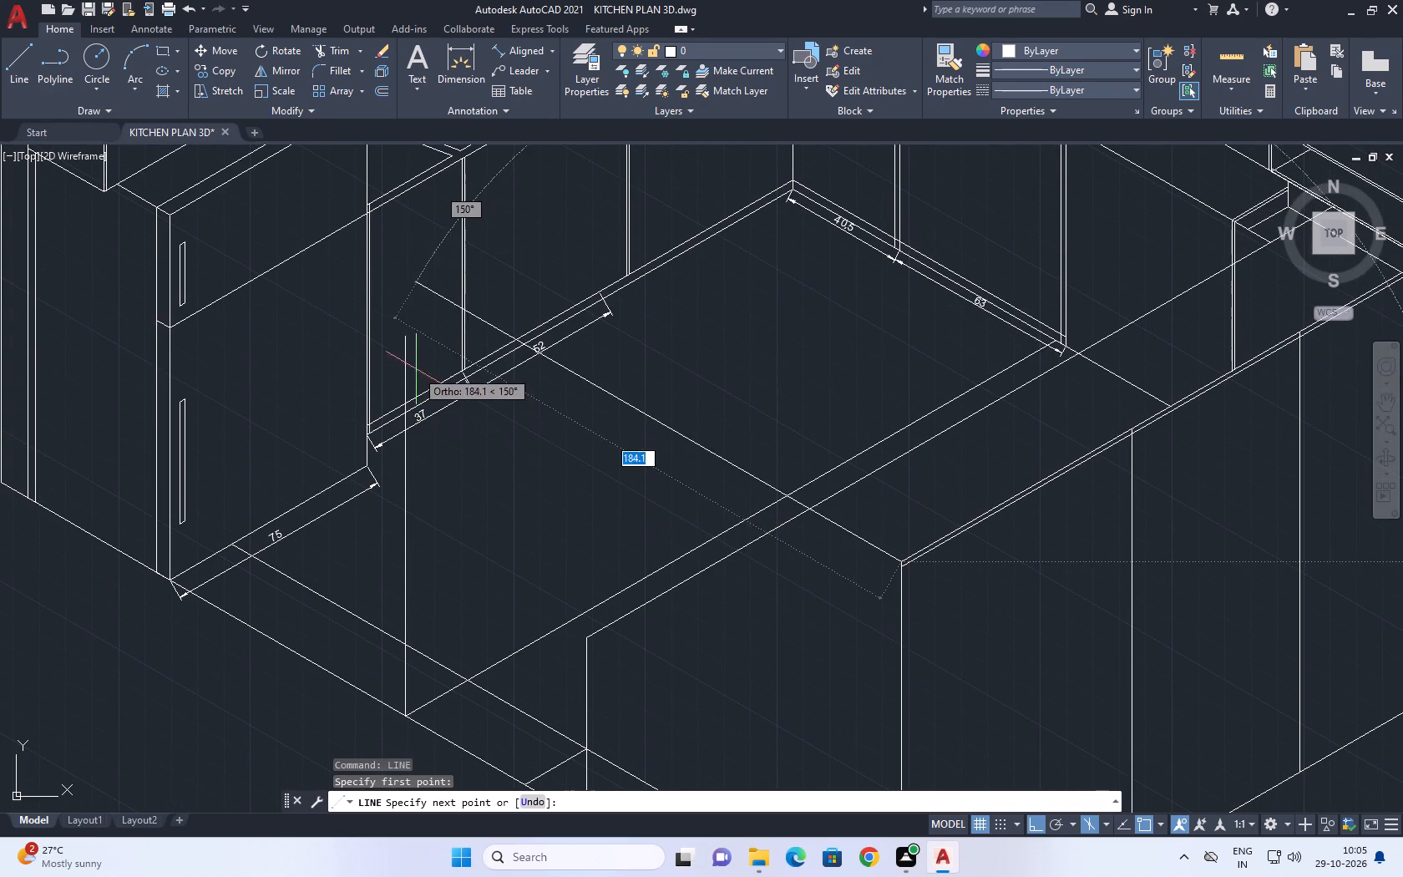
pyautogui.click(413, 315)
pyautogui.rightClick(409, 305)
pyautogui.click(446, 332)
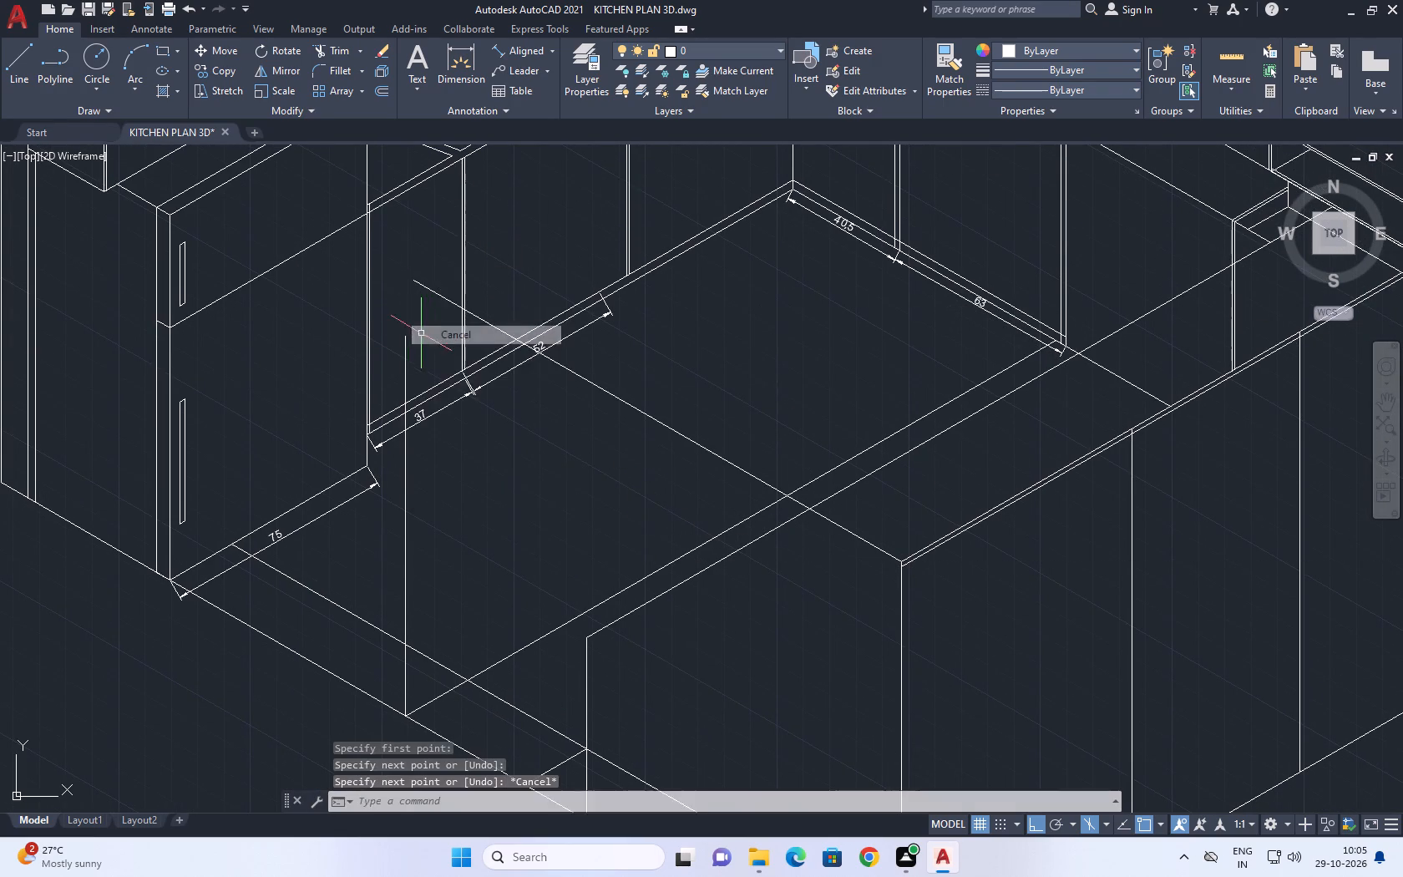
# Fillet the new vertical line and the 150° line into a corner at their upper ends.
pyautogui.scroll(2, 406, 332)
pyautogui.click(347, 74)
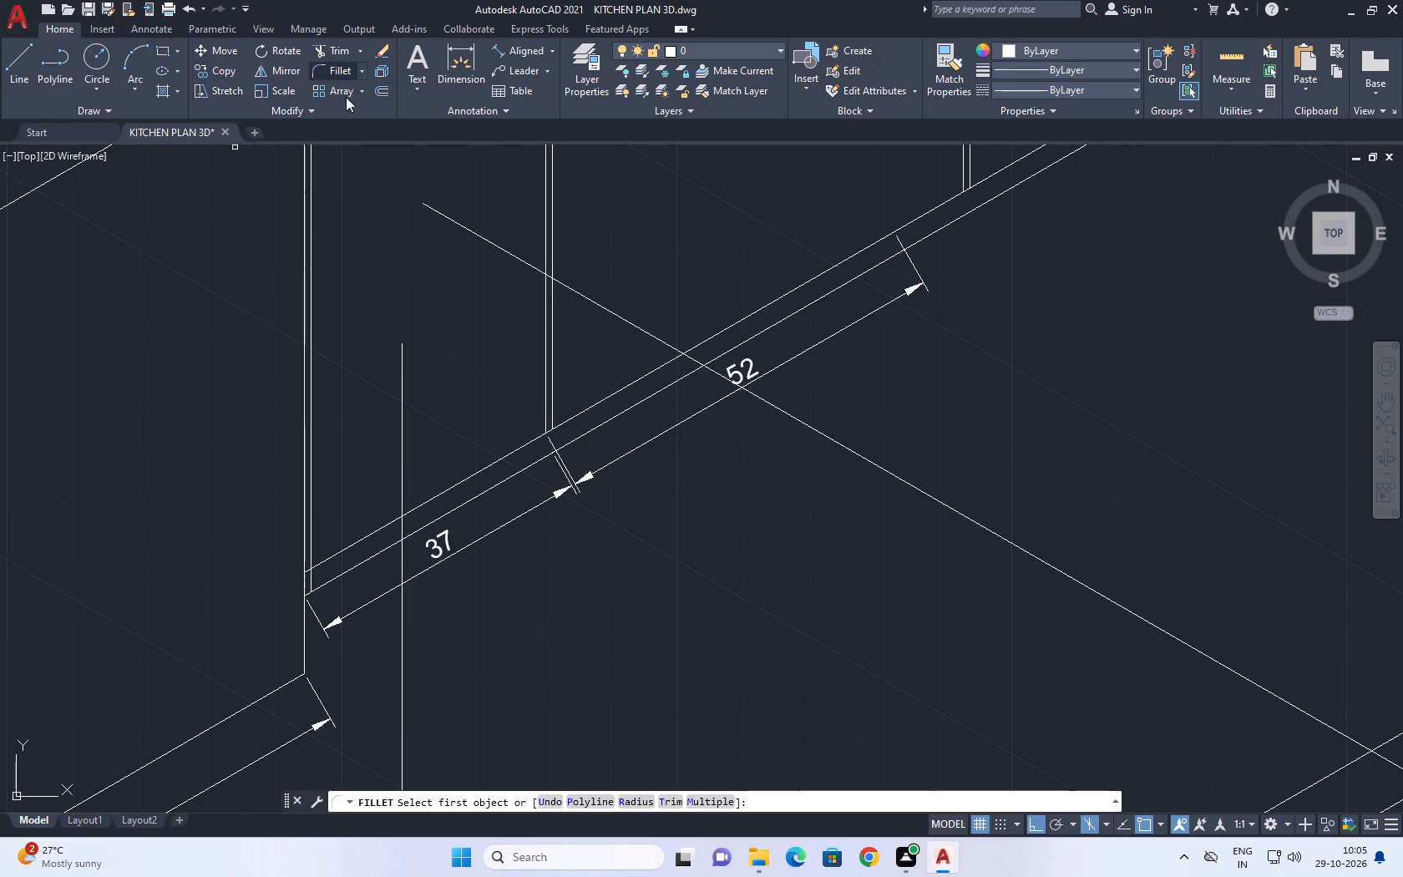
pyautogui.click(400, 367)
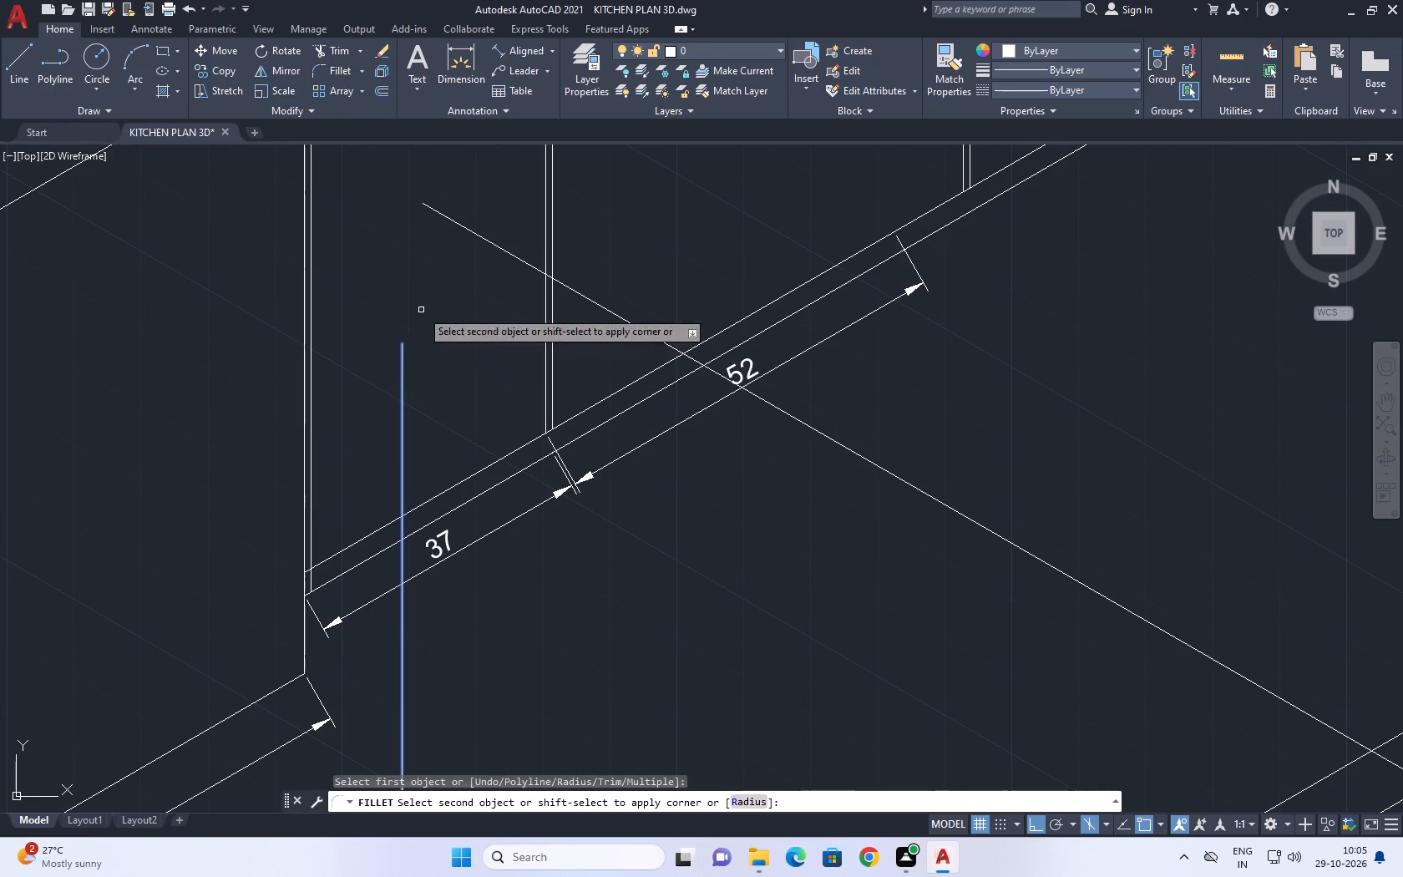
pyautogui.click(441, 214)
# Trim the double 30° lines beyond the new 150° edge and the inner vertical line above the floor lines, inside the new end panel.
pyautogui.scroll(-4, 428, 385)
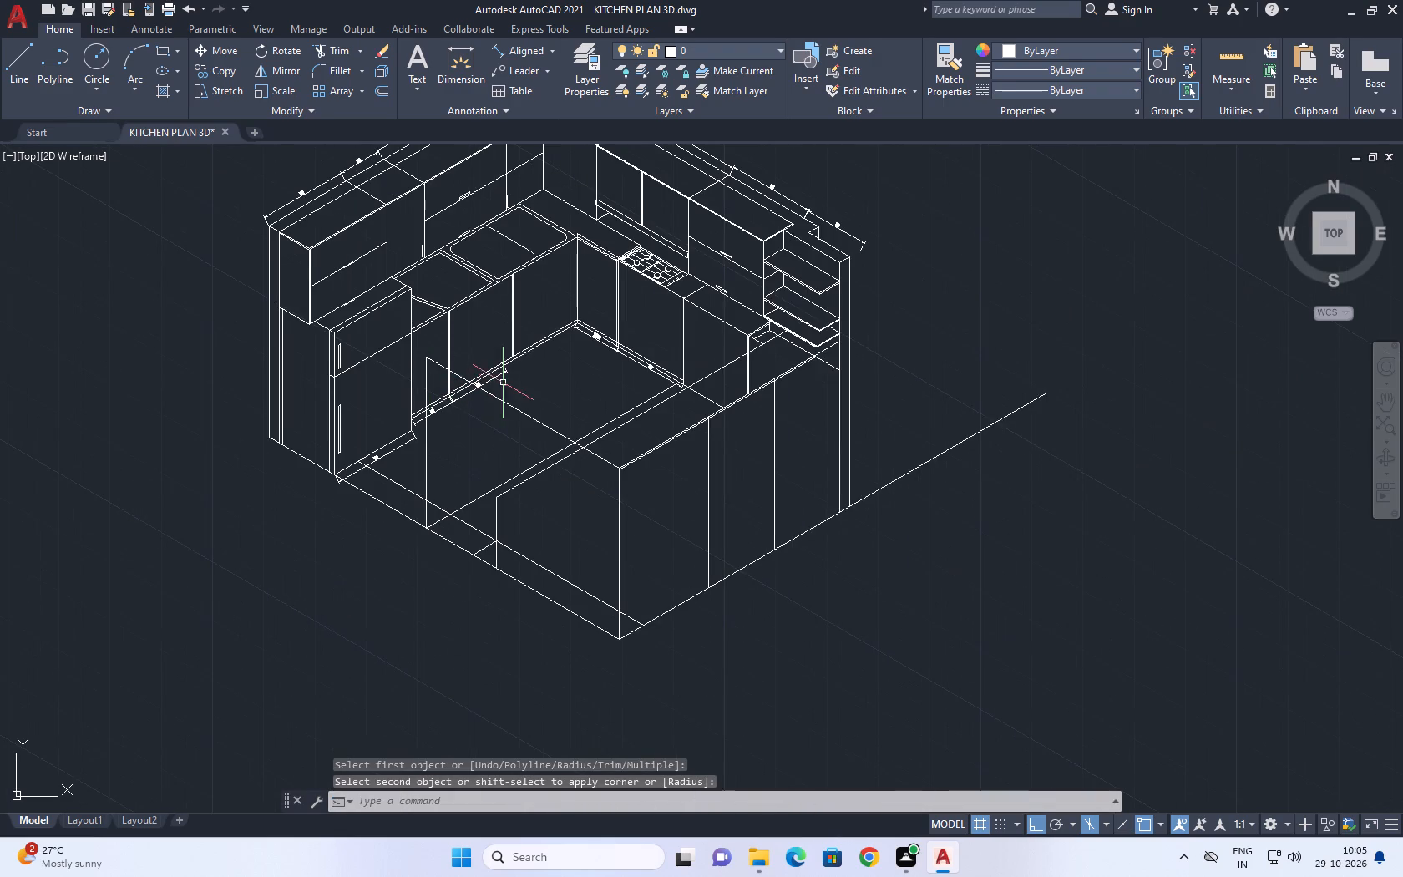
pyautogui.moveTo(504, 383); pyautogui.dragTo(526, 459, button='middle')
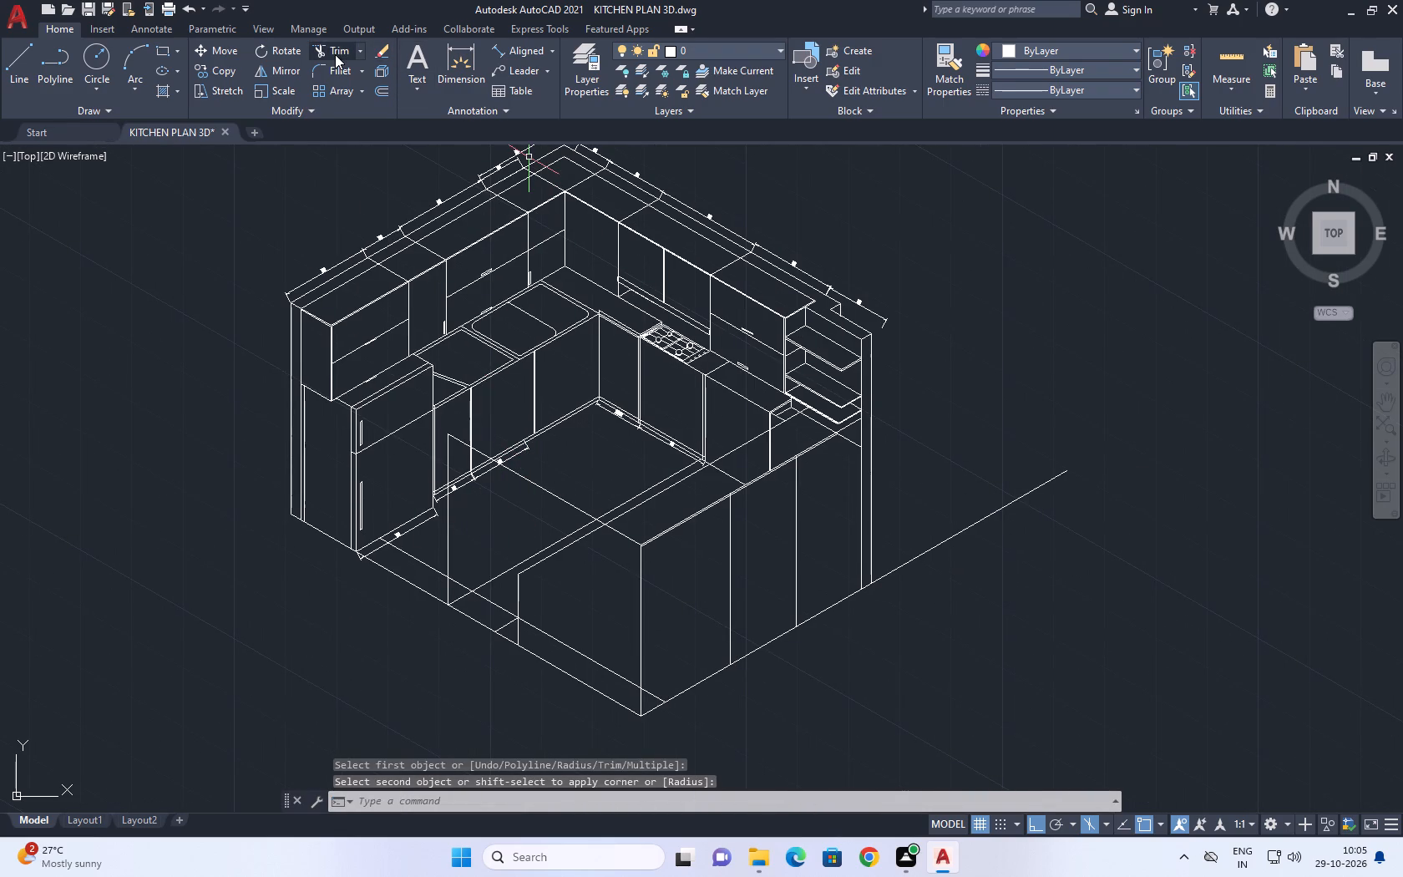
pyautogui.click(336, 54)
pyautogui.moveTo(546, 591); pyautogui.dragTo(583, 672, button='middle')
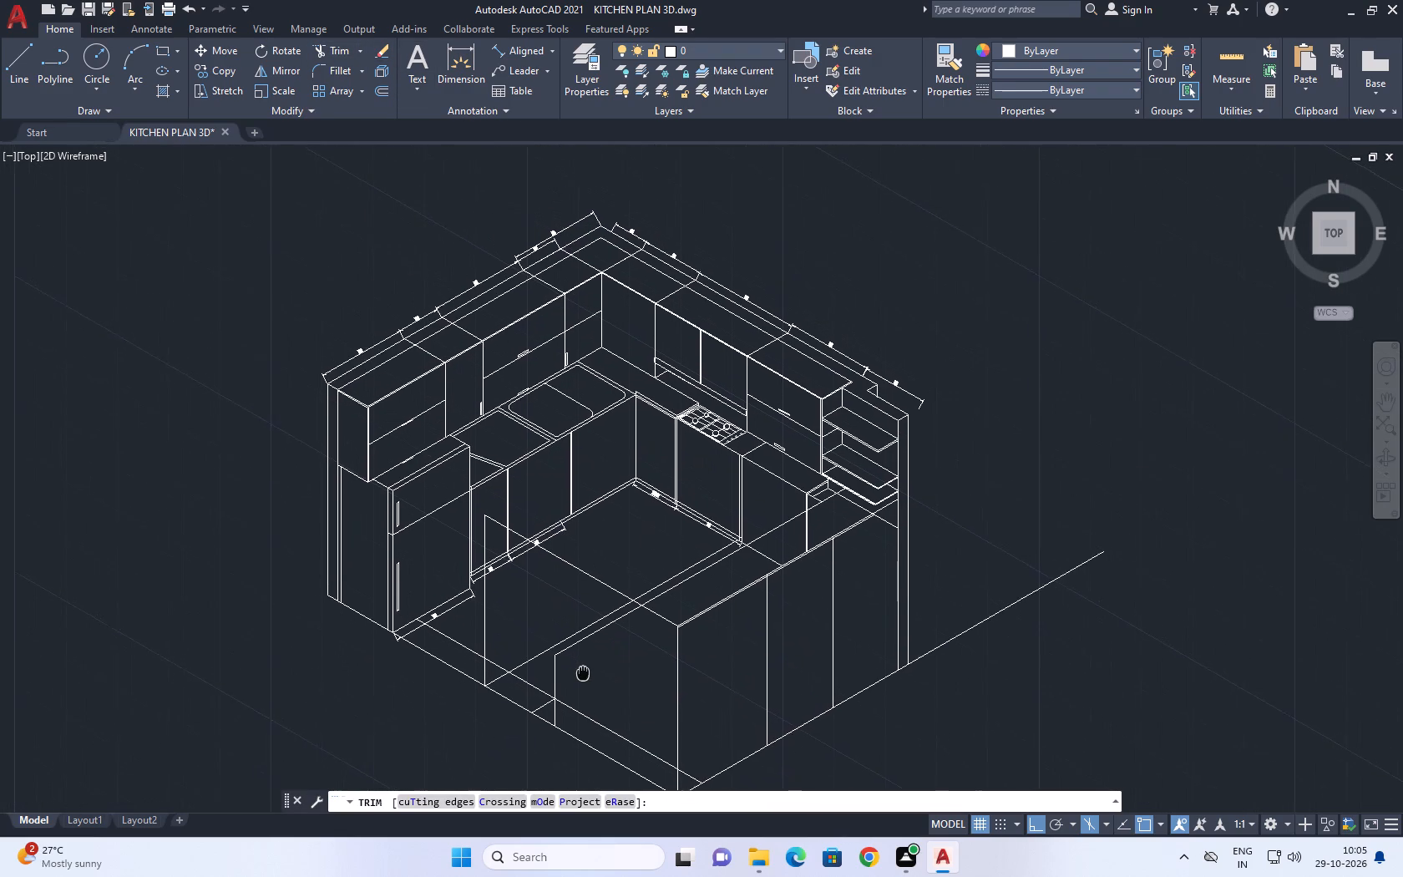
pyautogui.moveTo(583, 672); pyautogui.dragTo(590, 677, button='middle')
pyautogui.moveTo(597, 681); pyautogui.dragTo(596, 672)
pyautogui.click(585, 613)
pyautogui.scroll(1, 565, 673)
pyautogui.click(574, 683)
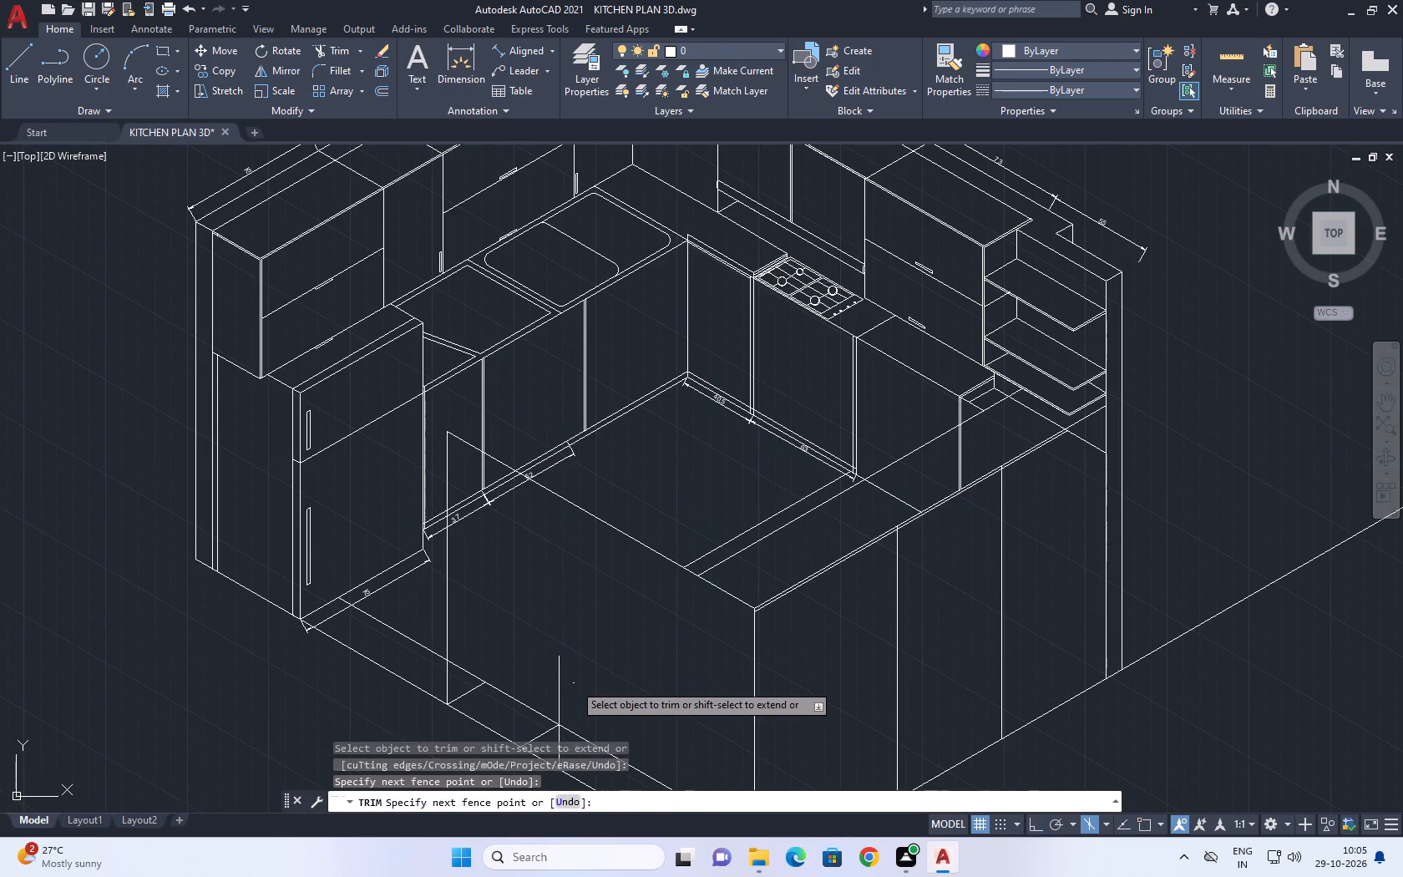
pyautogui.click(549, 652)
# Trim the remaining short 30° pieces and the vertical stub between the two parallel floor lines below the end panel.
pyautogui.moveTo(562, 659); pyautogui.dragTo(544, 547, button='middle')
pyautogui.click(452, 574)
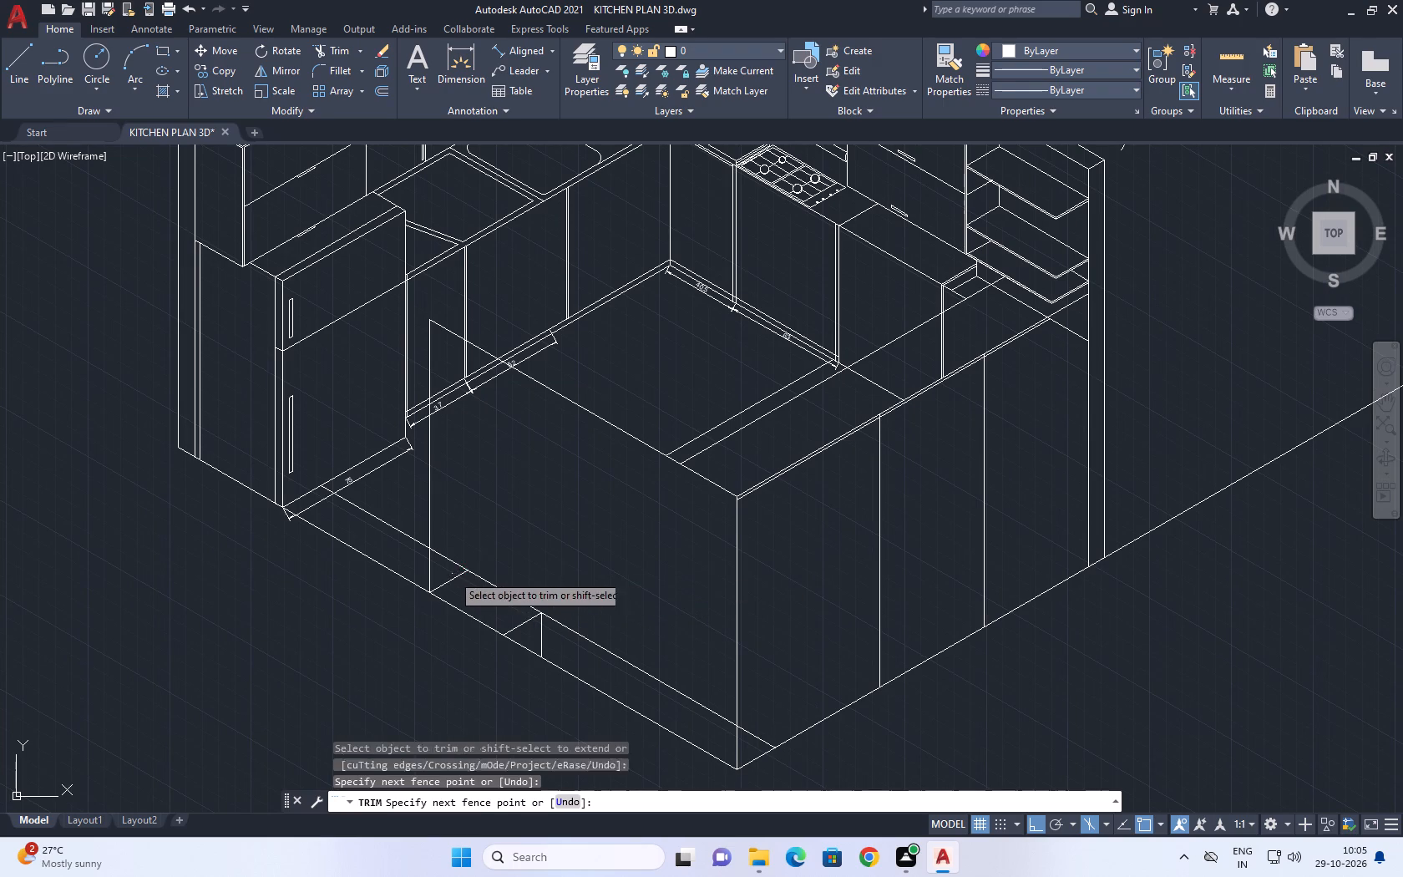
pyautogui.click(549, 651)
pyautogui.moveTo(506, 508); pyautogui.dragTo(544, 632, button='middle')
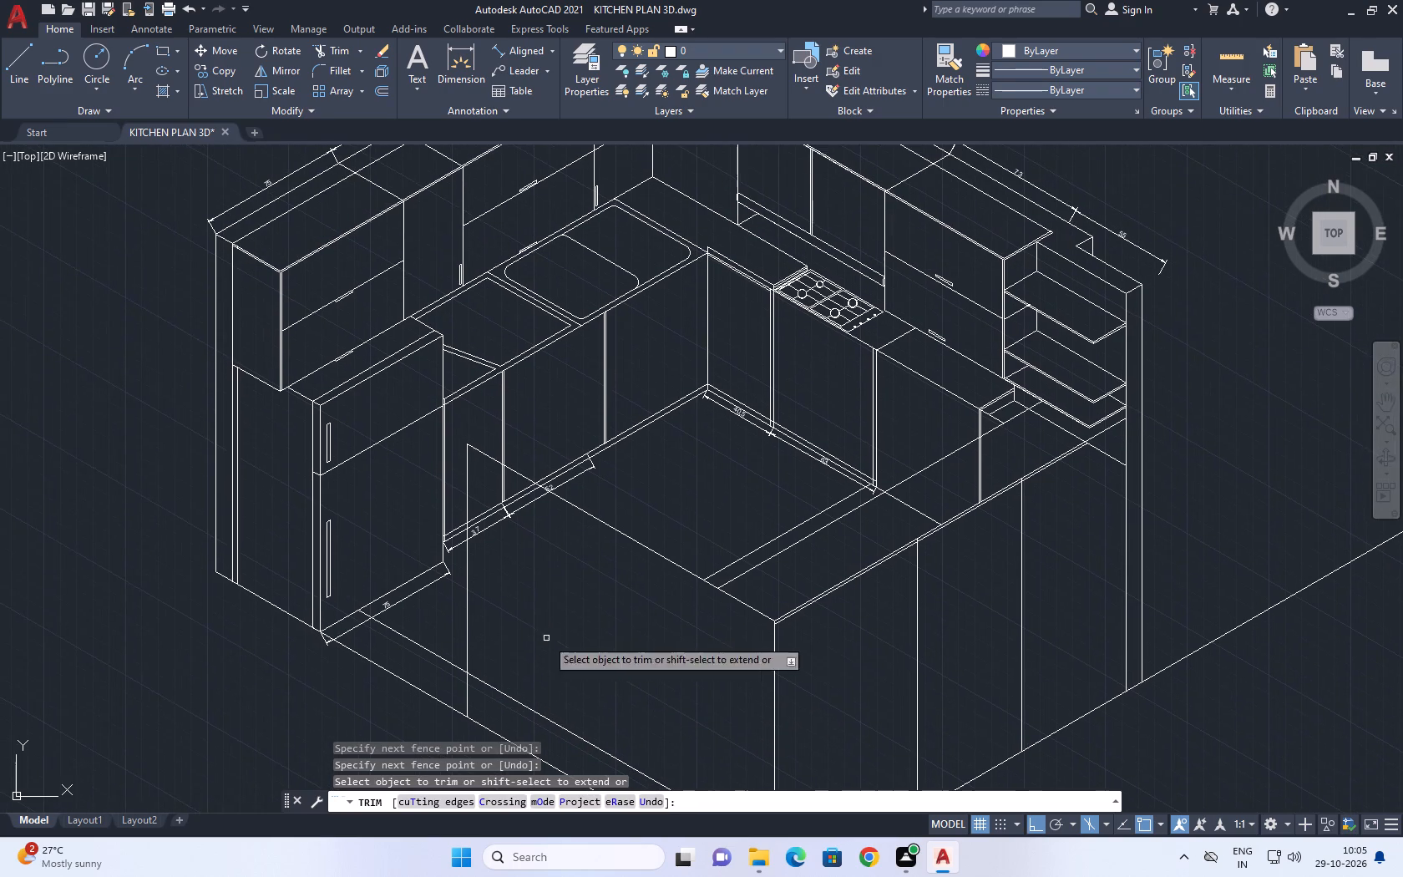
pyautogui.rightClick(560, 567)
pyautogui.click(607, 595)
pyautogui.moveTo(572, 656); pyautogui.dragTo(538, 459, button='middle')
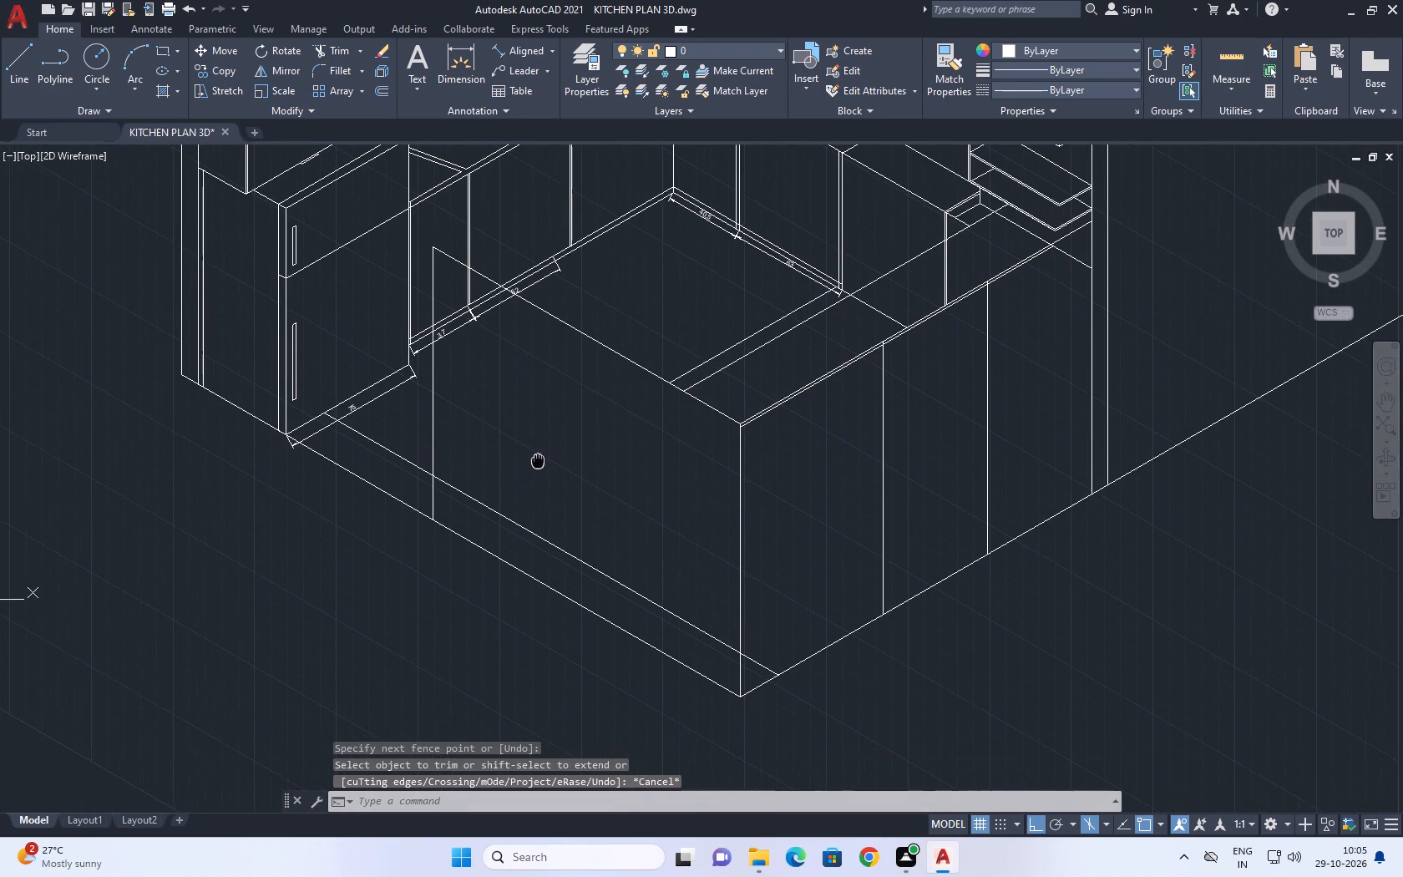
# Trim the inner parallel floor line just inside the vertical end line of the new end panel.
pyautogui.moveTo(538, 459); pyautogui.dragTo(537, 459, button='middle')
pyautogui.moveTo(857, 428); pyautogui.dragTo(790, 450, button='middle')
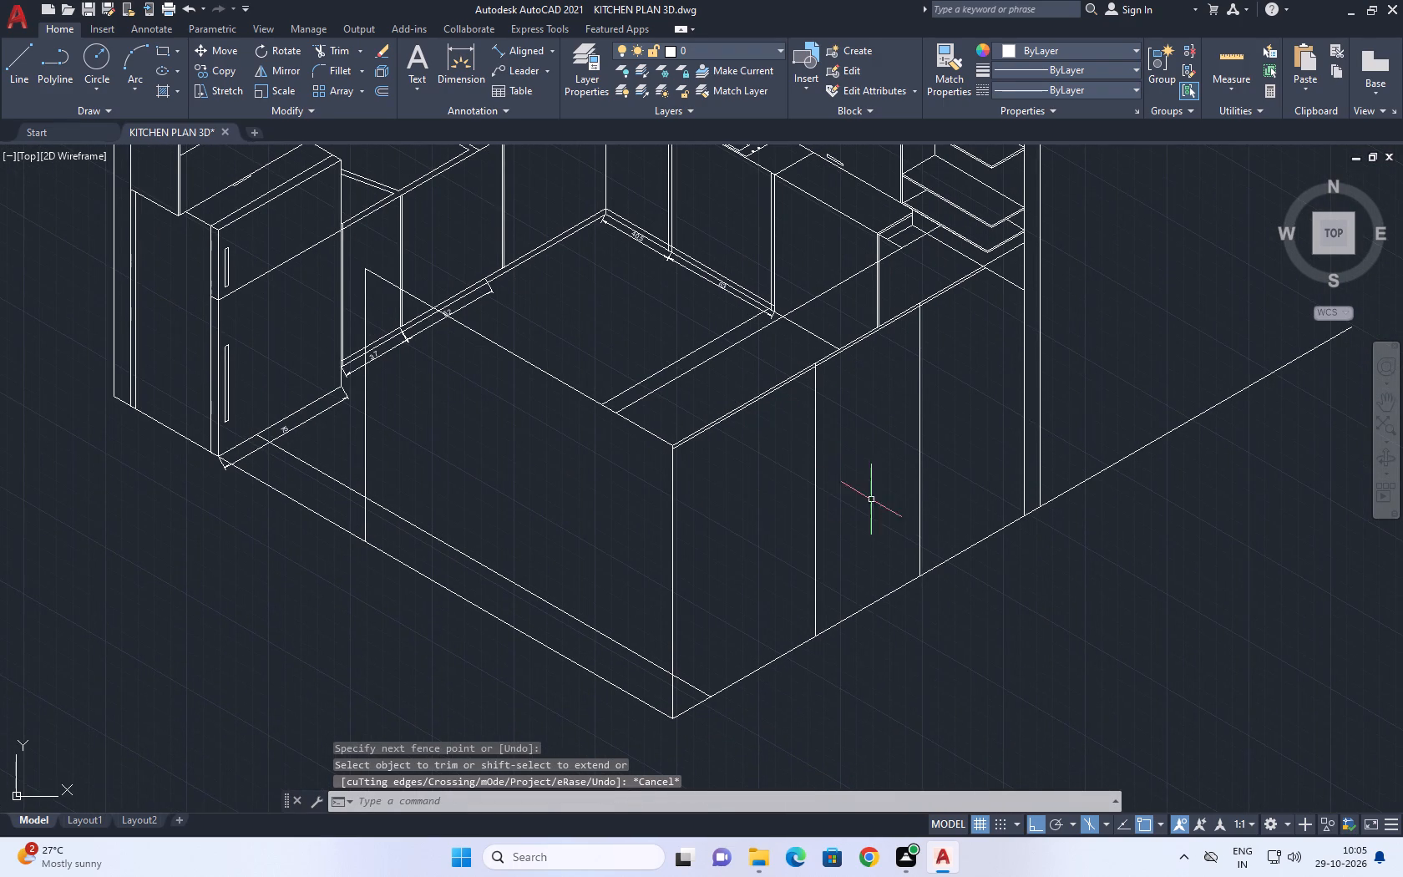
pyautogui.click(326, 47)
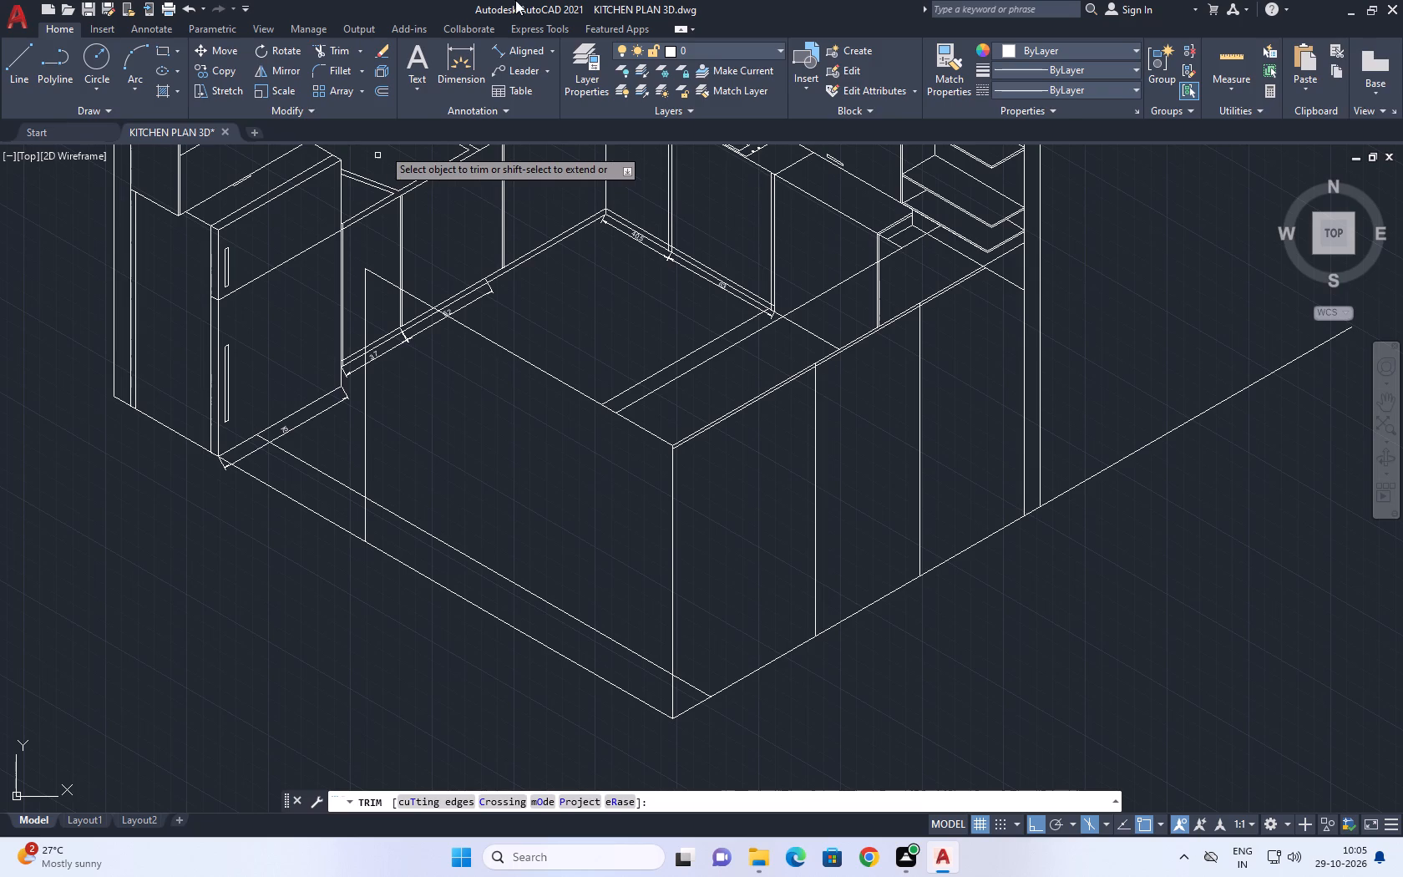
pyautogui.scroll(-1, 395, 24)
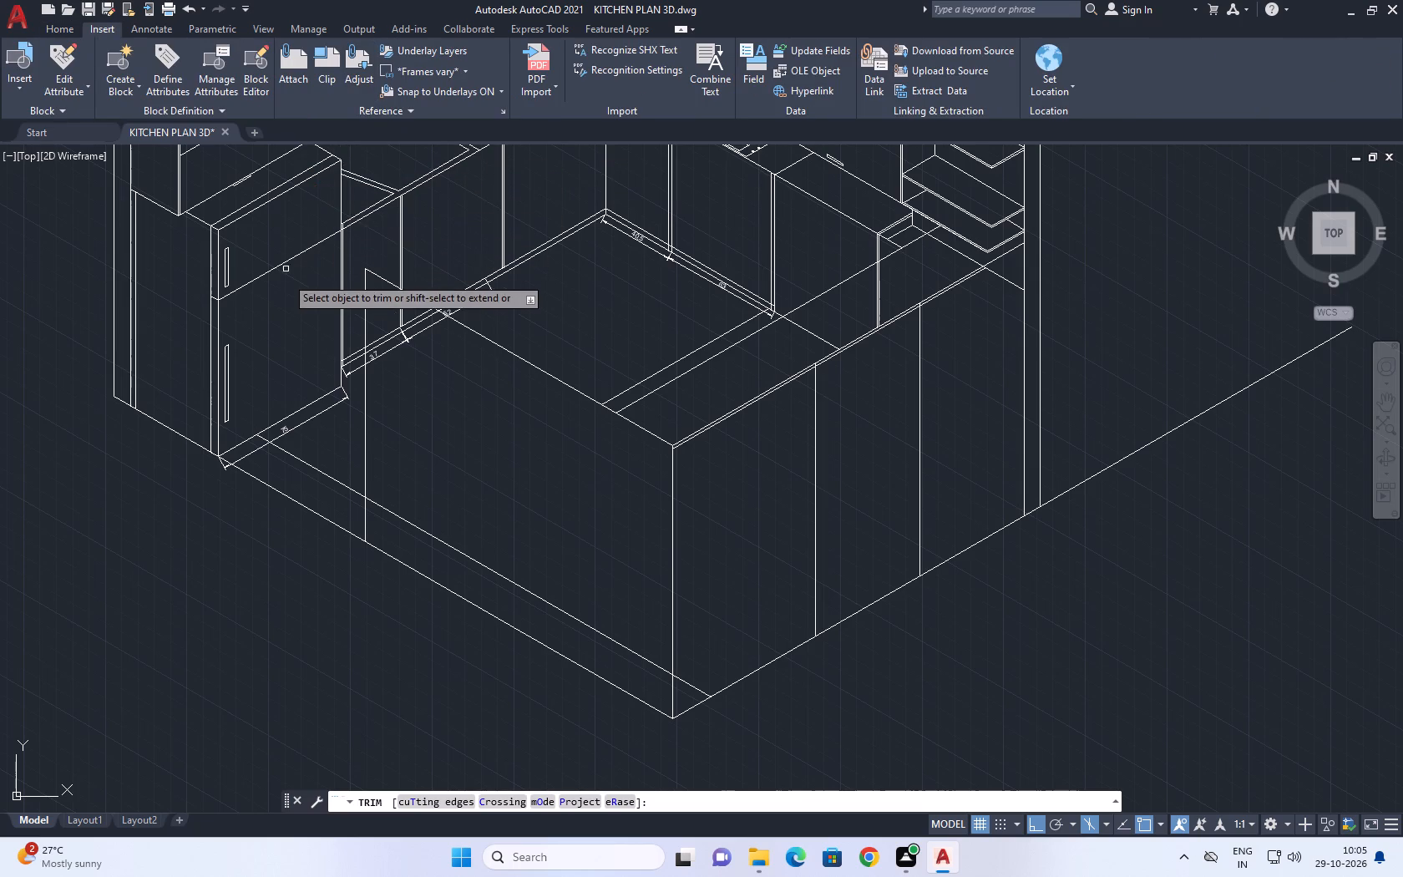
pyautogui.click(463, 541)
pyautogui.click(456, 558)
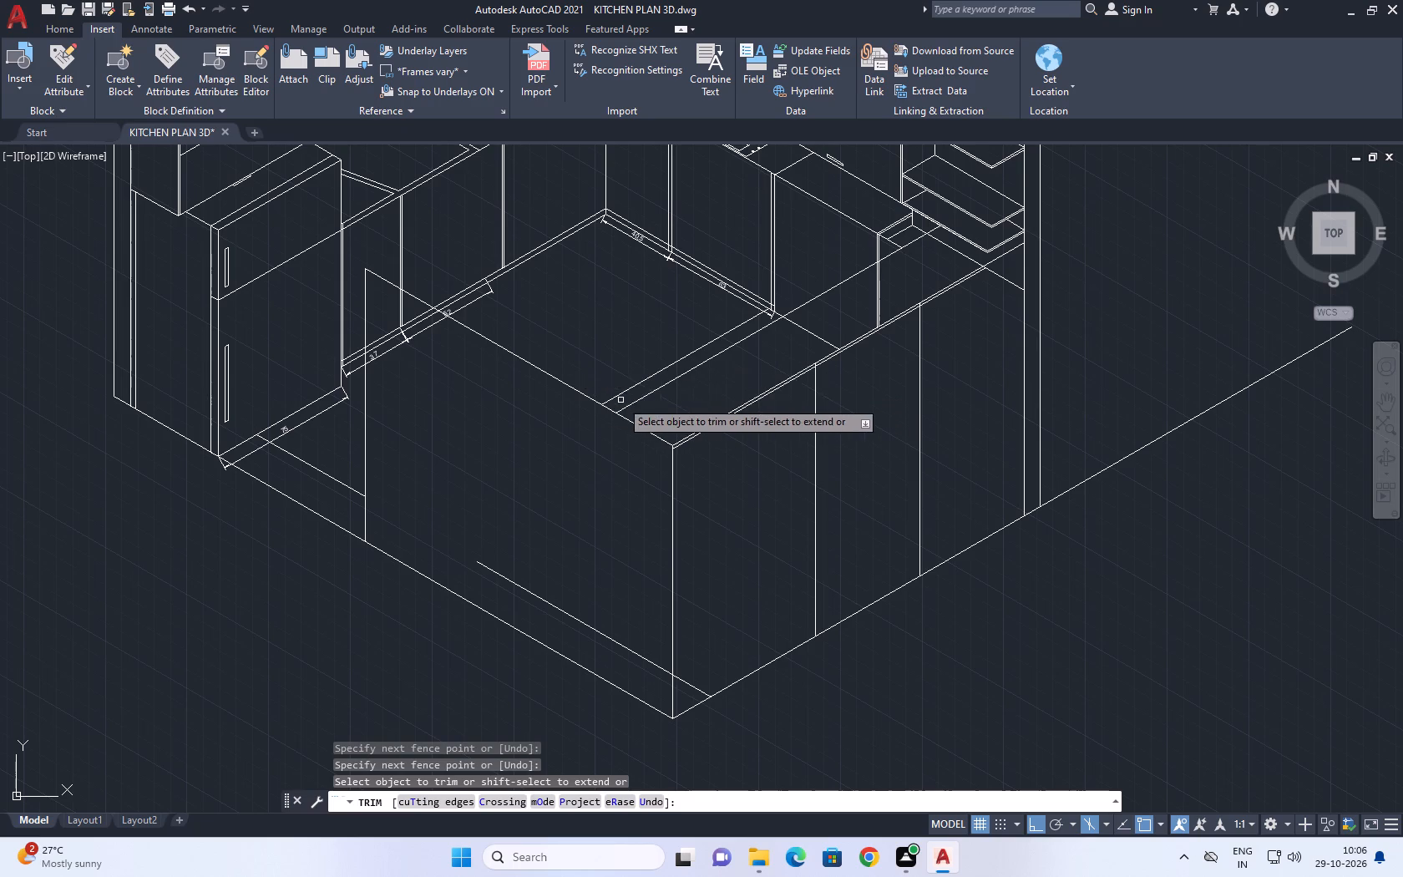
pyautogui.moveTo(463, 330); pyautogui.dragTo(560, 356, button='middle')
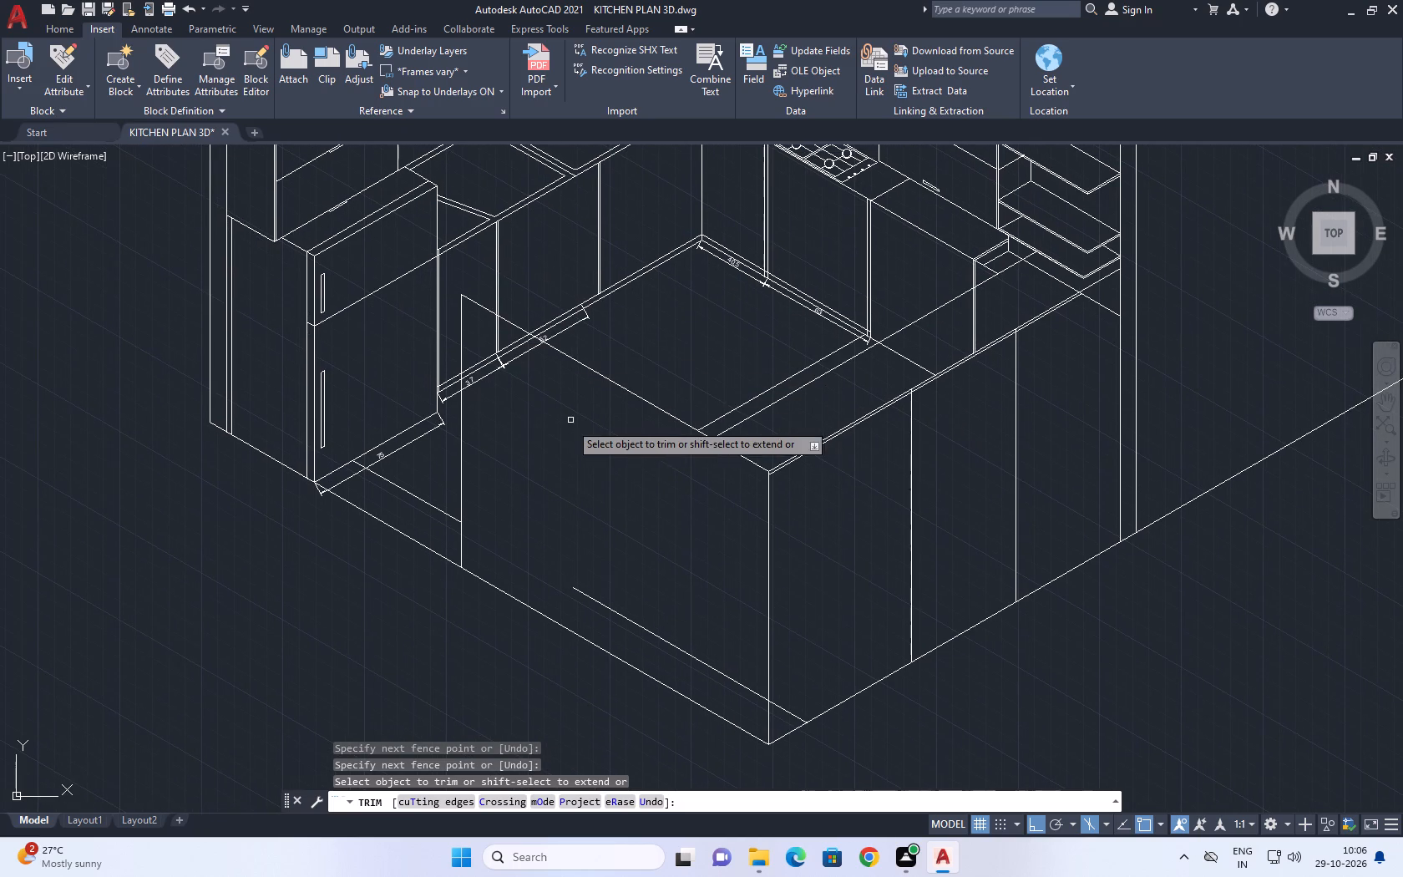
pyautogui.moveTo(590, 404); pyautogui.dragTo(544, 383, button='middle')
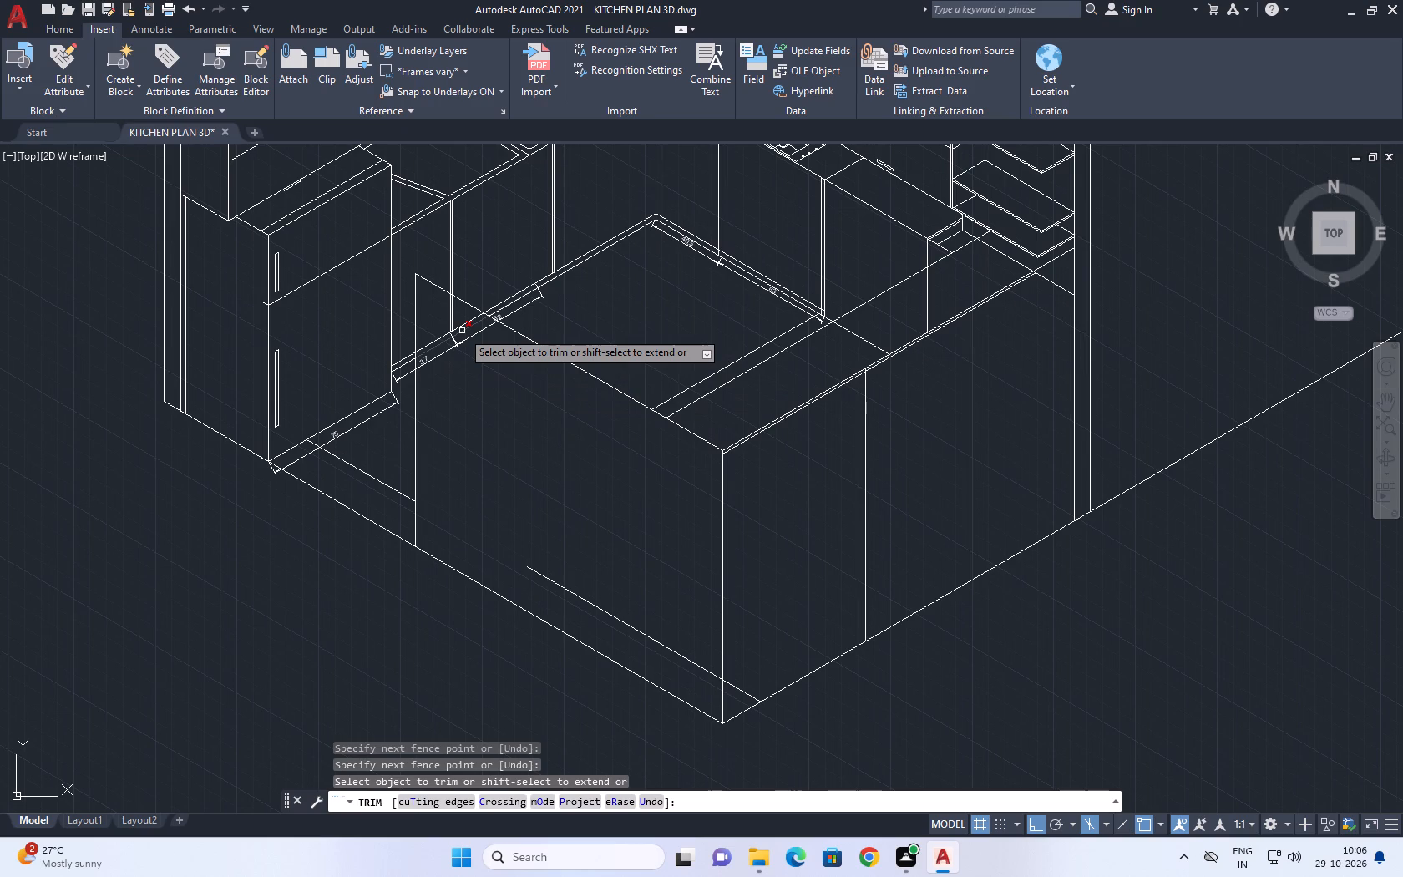
pyautogui.moveTo(514, 489); pyautogui.dragTo(587, 631, button='middle')
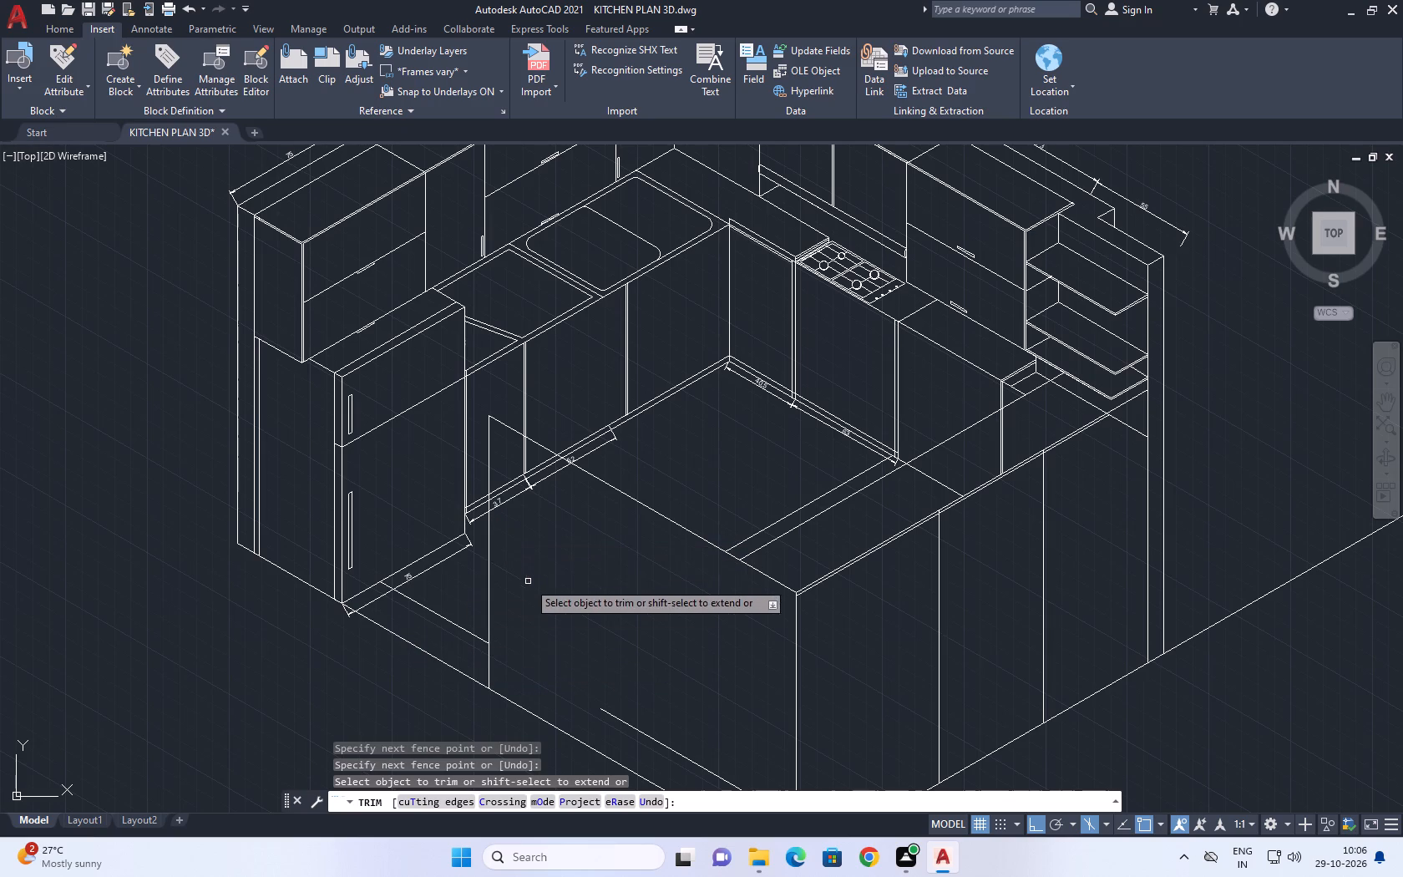
pyautogui.moveTo(544, 574); pyautogui.dragTo(523, 547, button='middle')
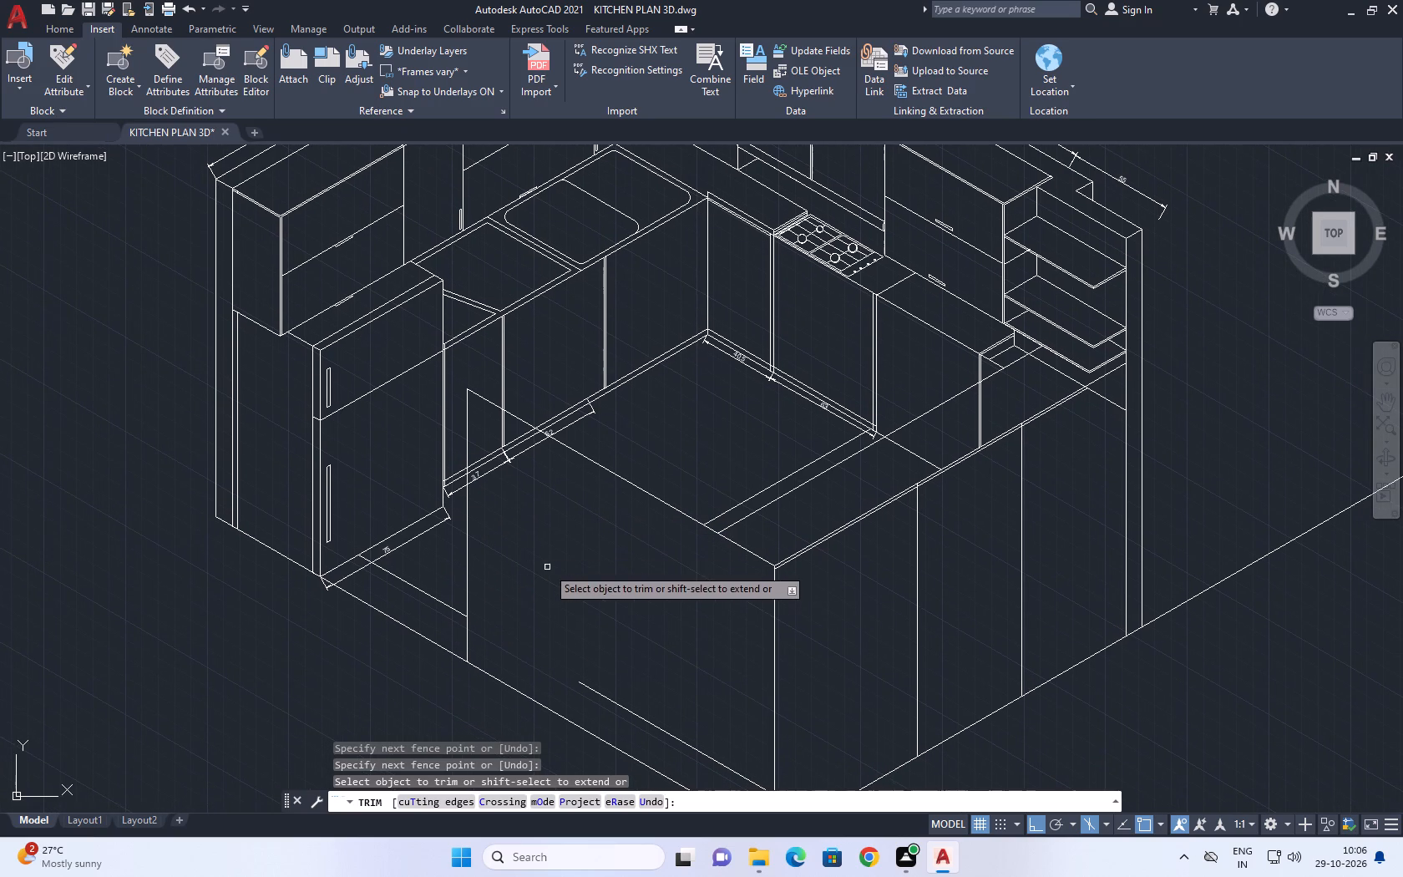
pyautogui.rightClick(555, 612)
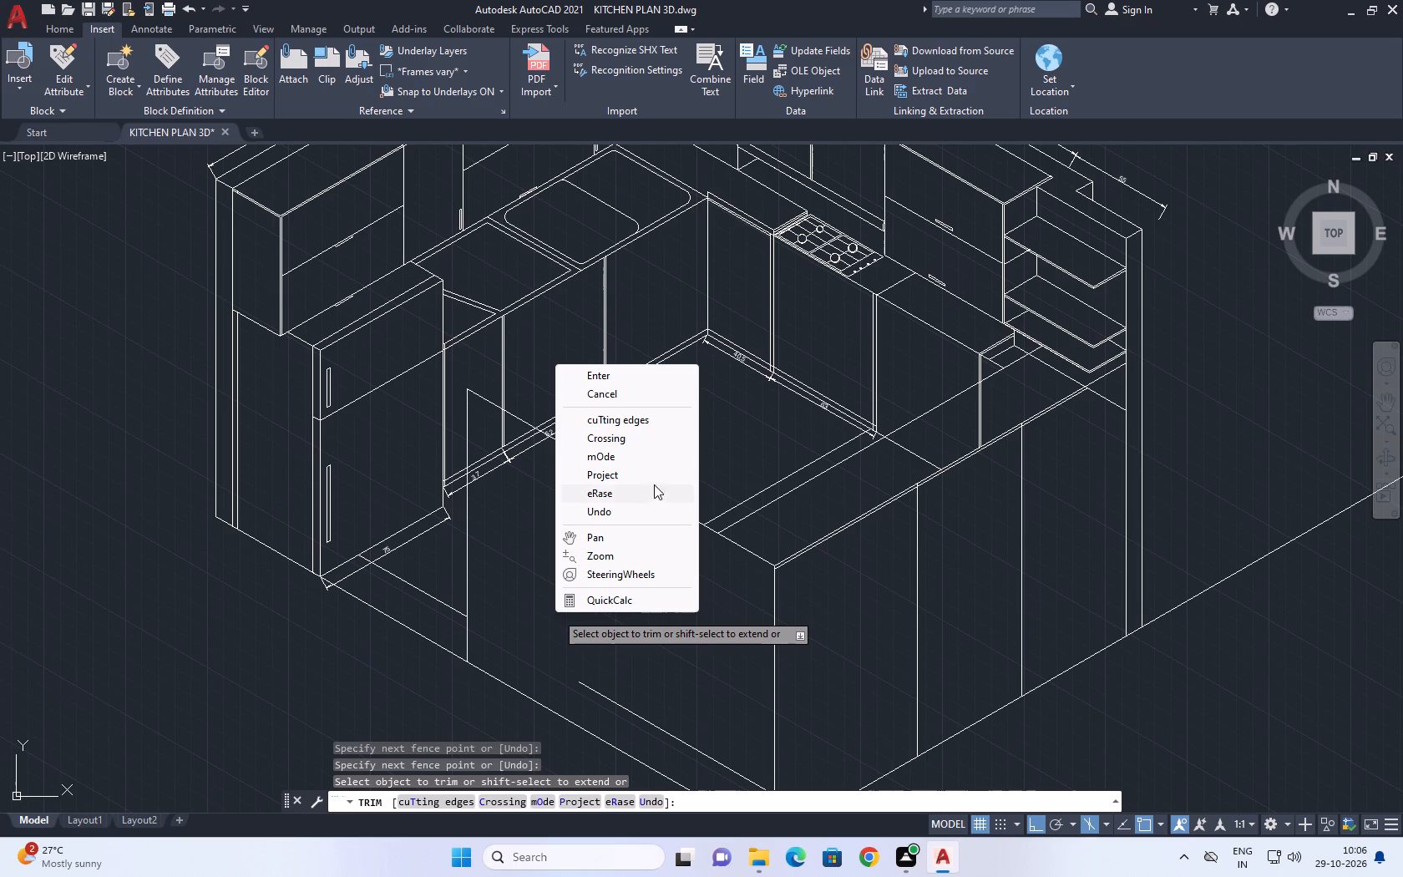
pyautogui.click(638, 399)
# Copy the end panel's 150° top edge 23.50 units along the 30° direction in the top isoplane.
pyautogui.moveTo(642, 441); pyautogui.dragTo(644, 441, button='middle')
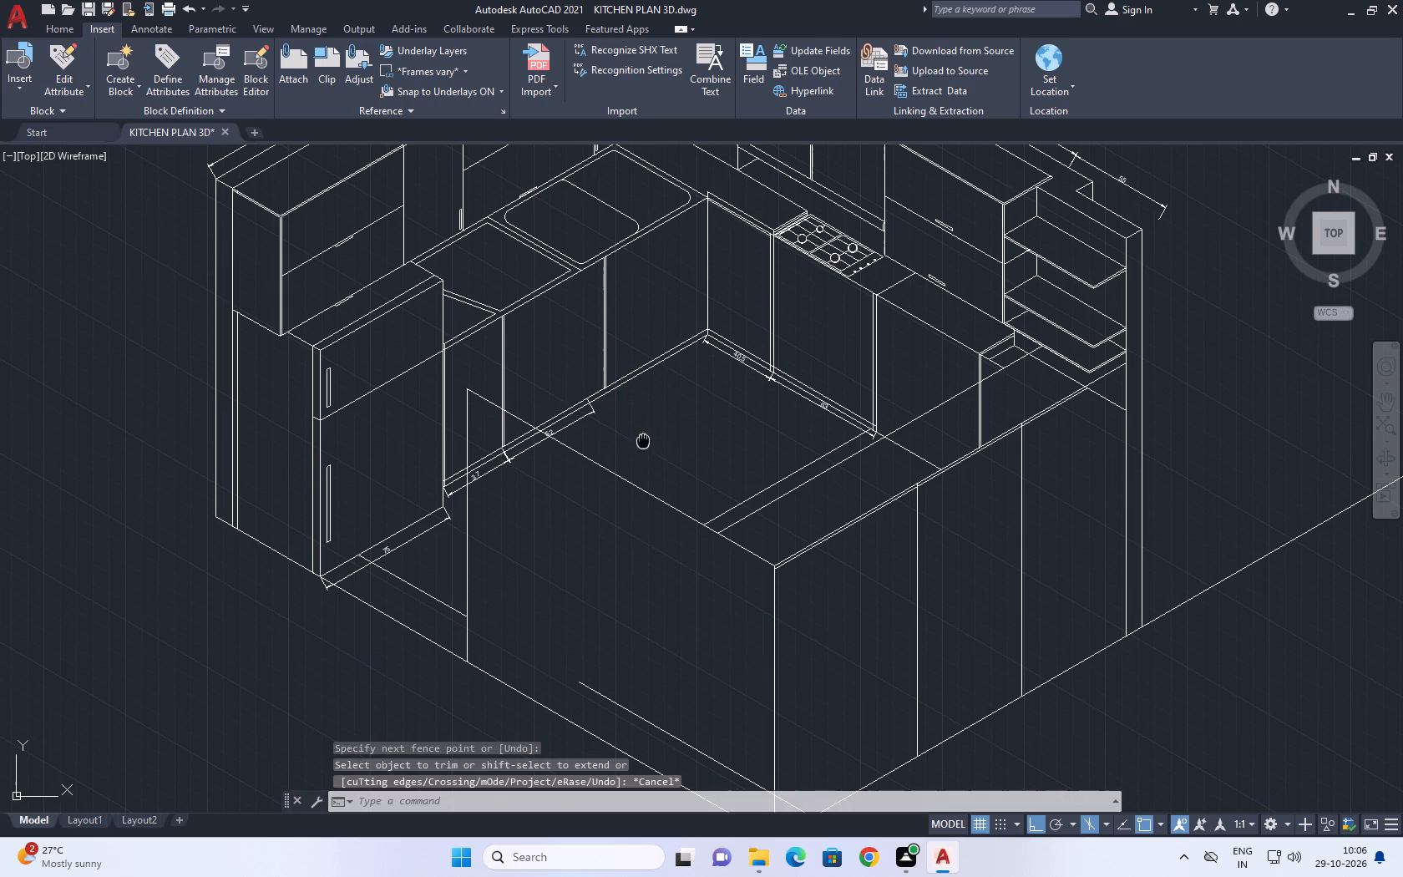
pyautogui.moveTo(644, 441); pyautogui.dragTo(696, 507, button='middle')
pyautogui.moveTo(749, 528); pyautogui.dragTo(752, 529, button='middle')
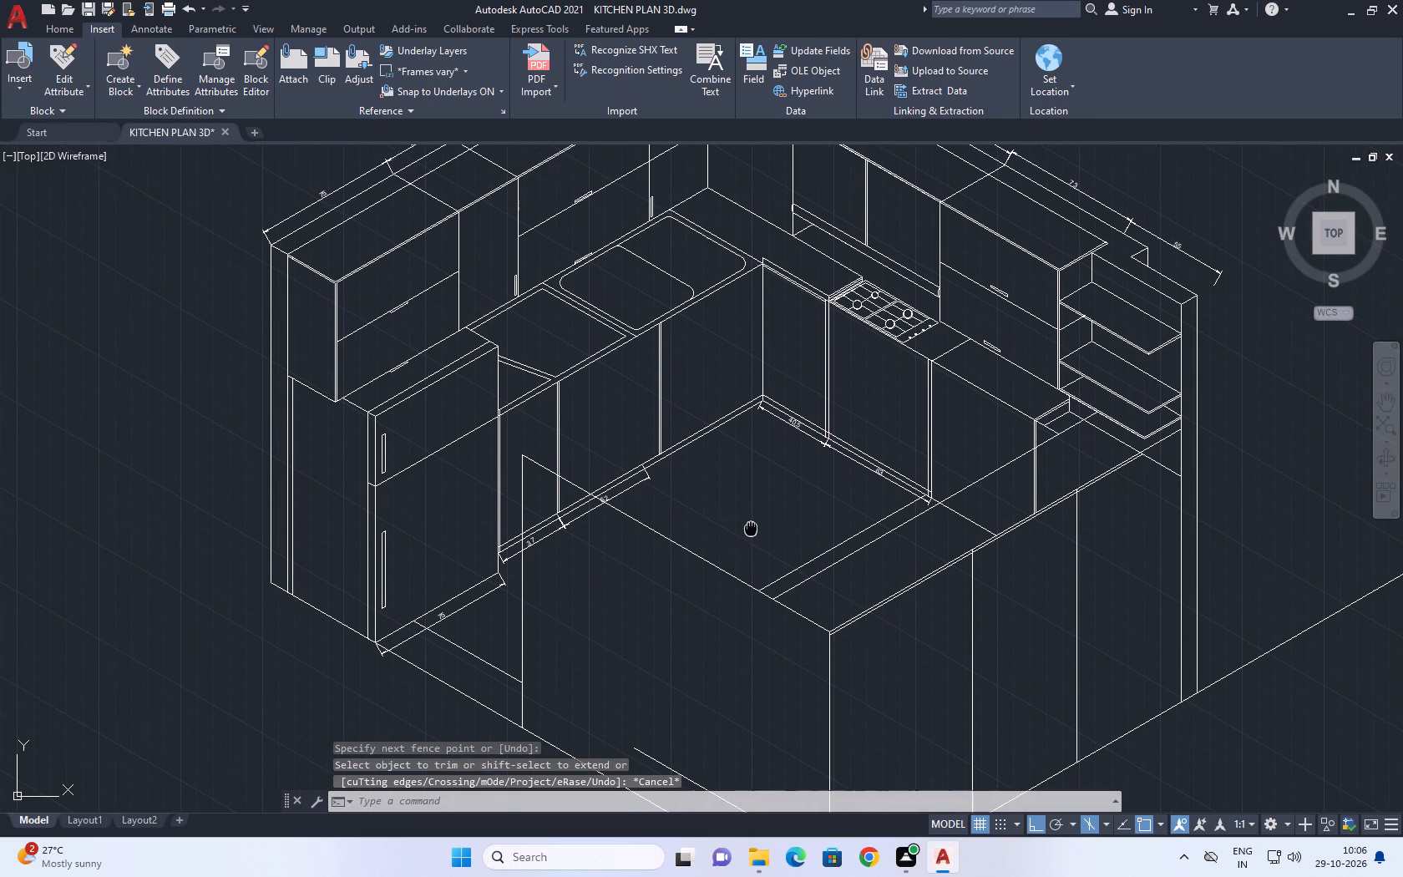
pyautogui.moveTo(752, 529); pyautogui.dragTo(758, 530, button='middle')
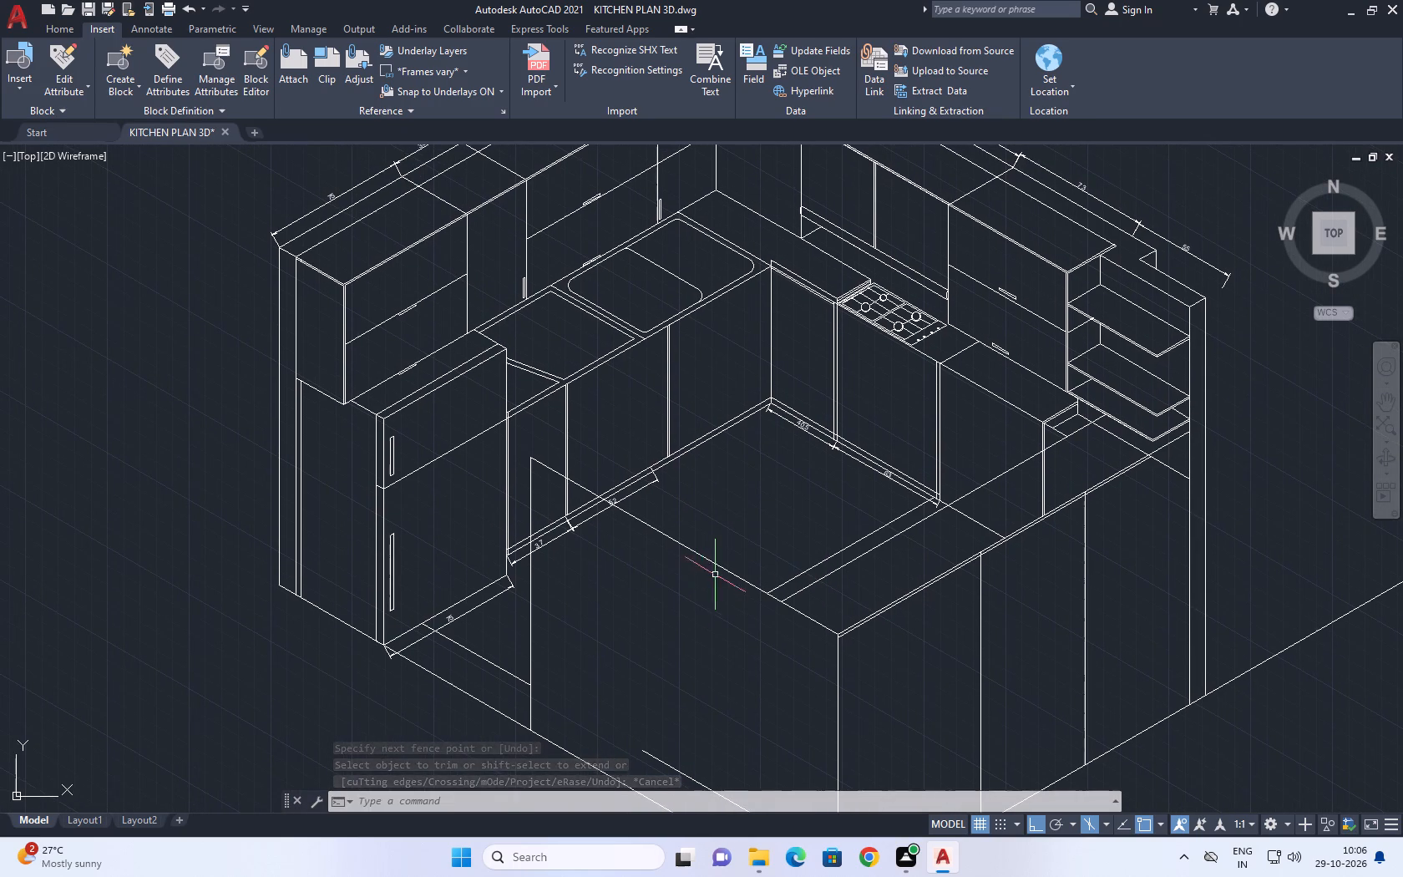
pyautogui.click(716, 566)
pyautogui.click(48, 31)
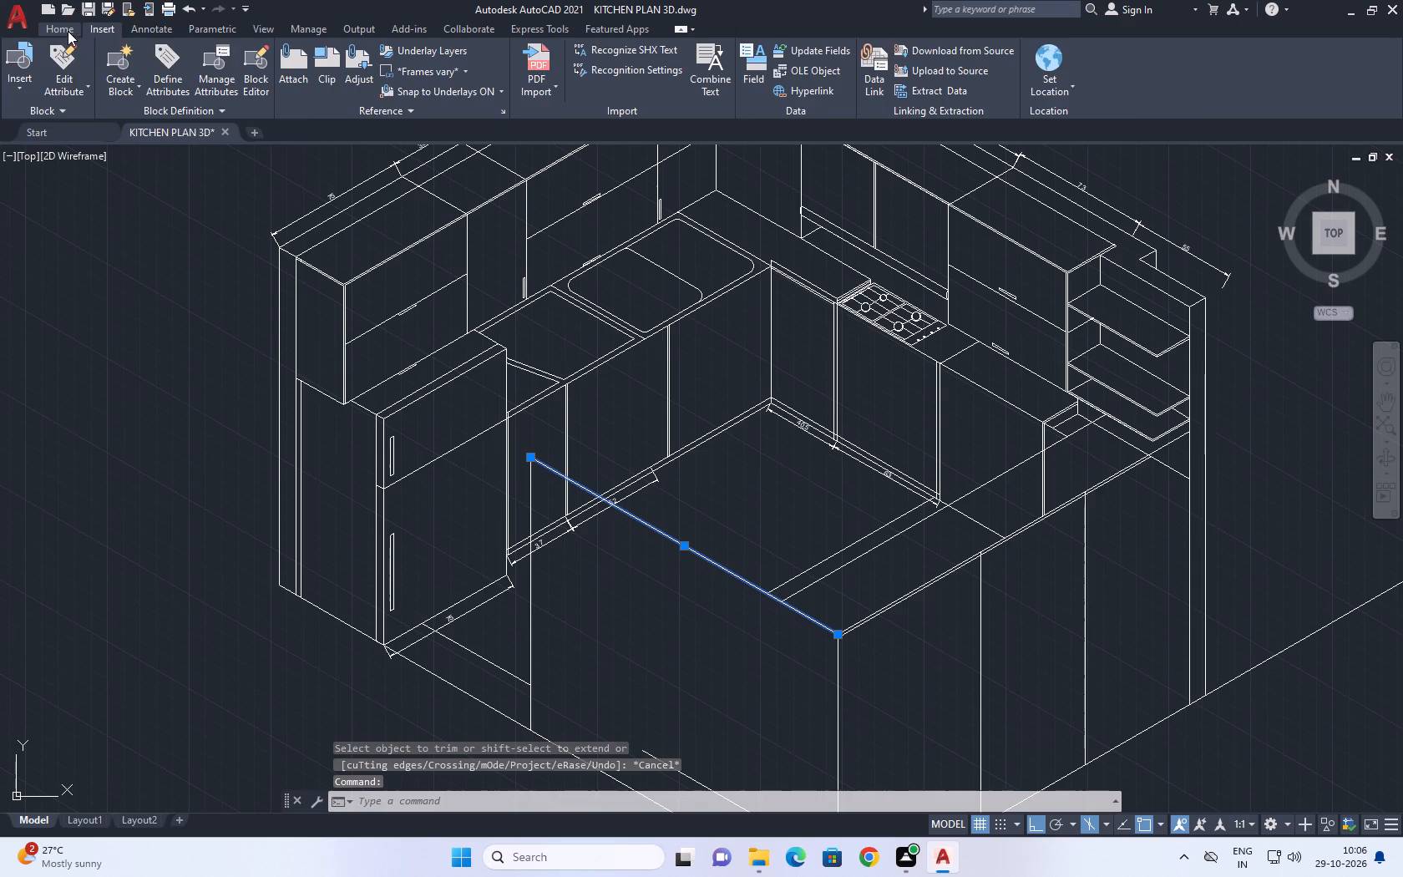
pyautogui.click(230, 71)
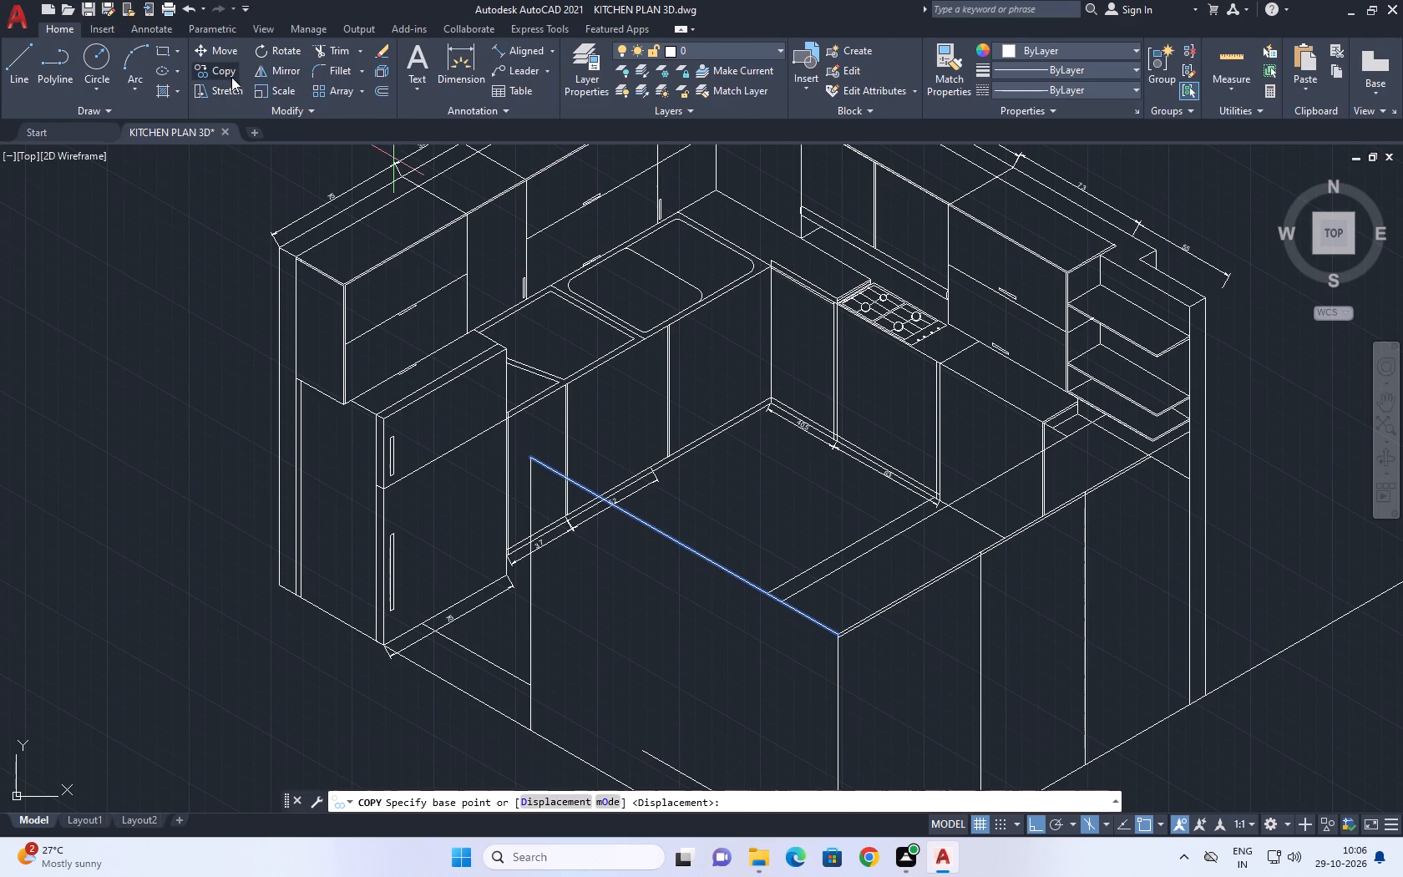
pyautogui.moveTo(467, 319); pyautogui.dragTo(386, 328, button='middle')
pyautogui.scroll(1, 572, 552)
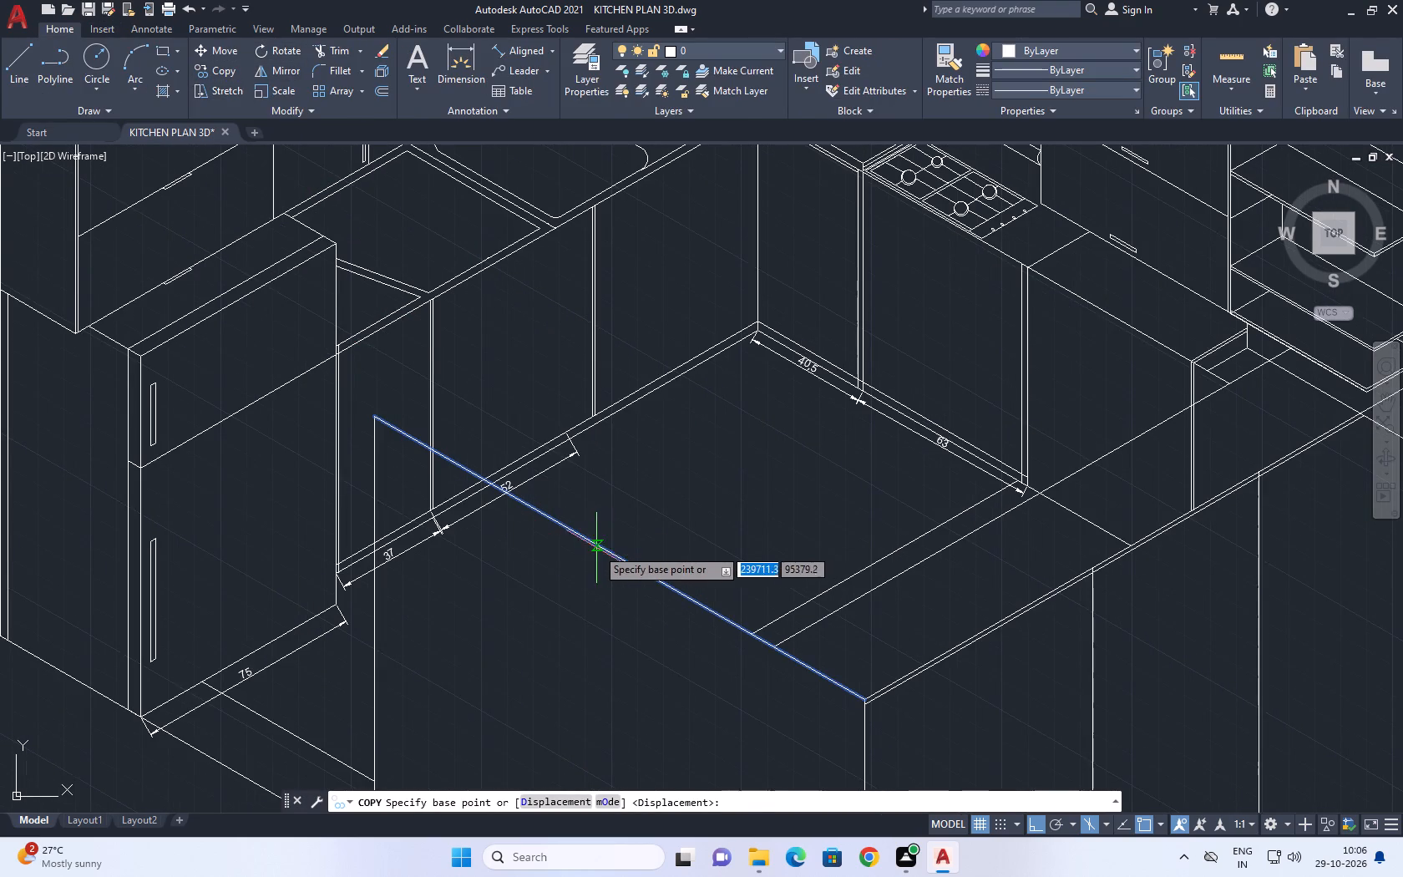
pyautogui.click(596, 548)
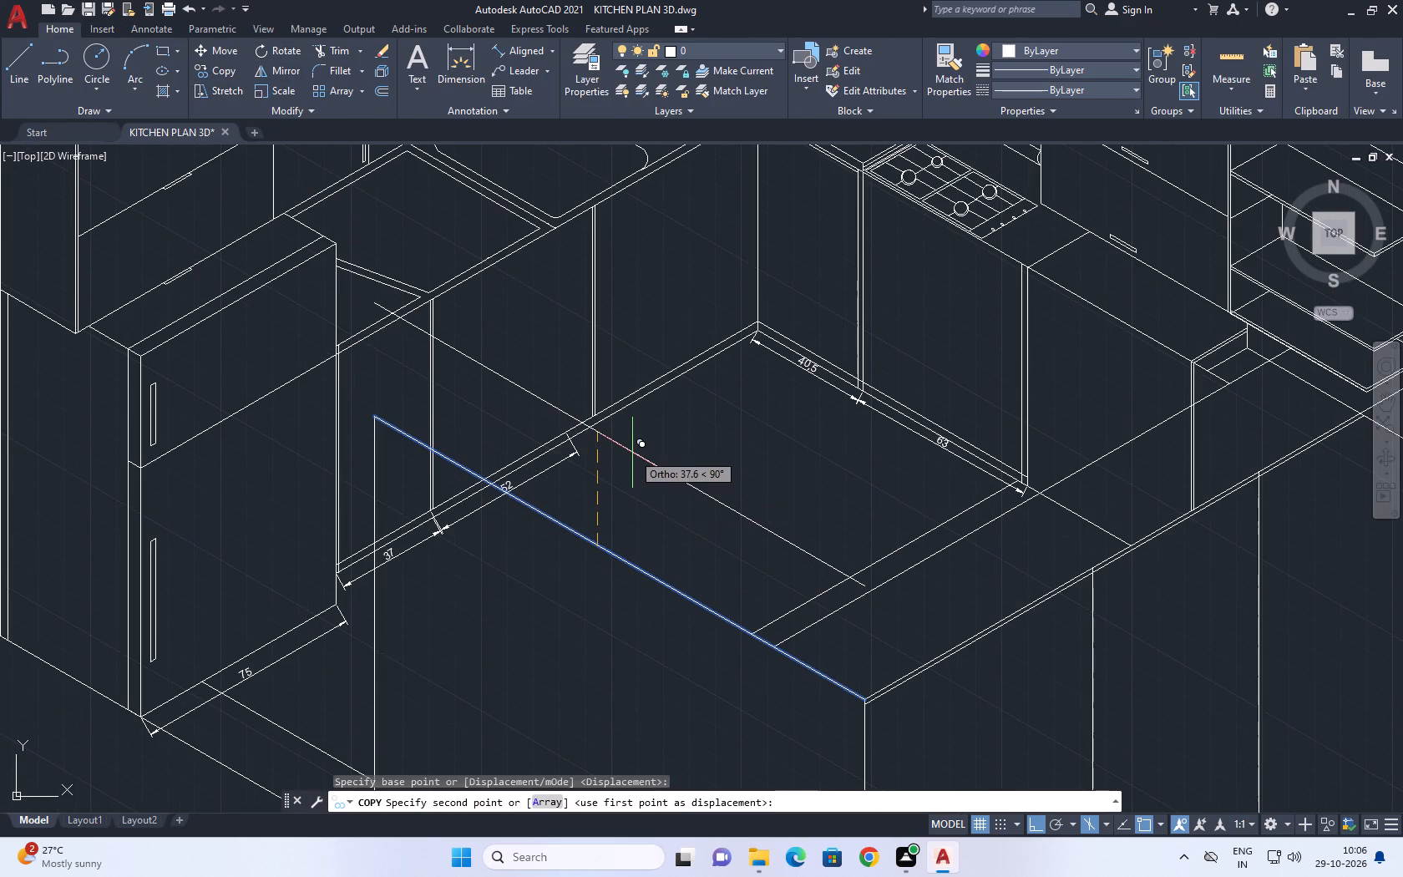
pyautogui.press('F5')
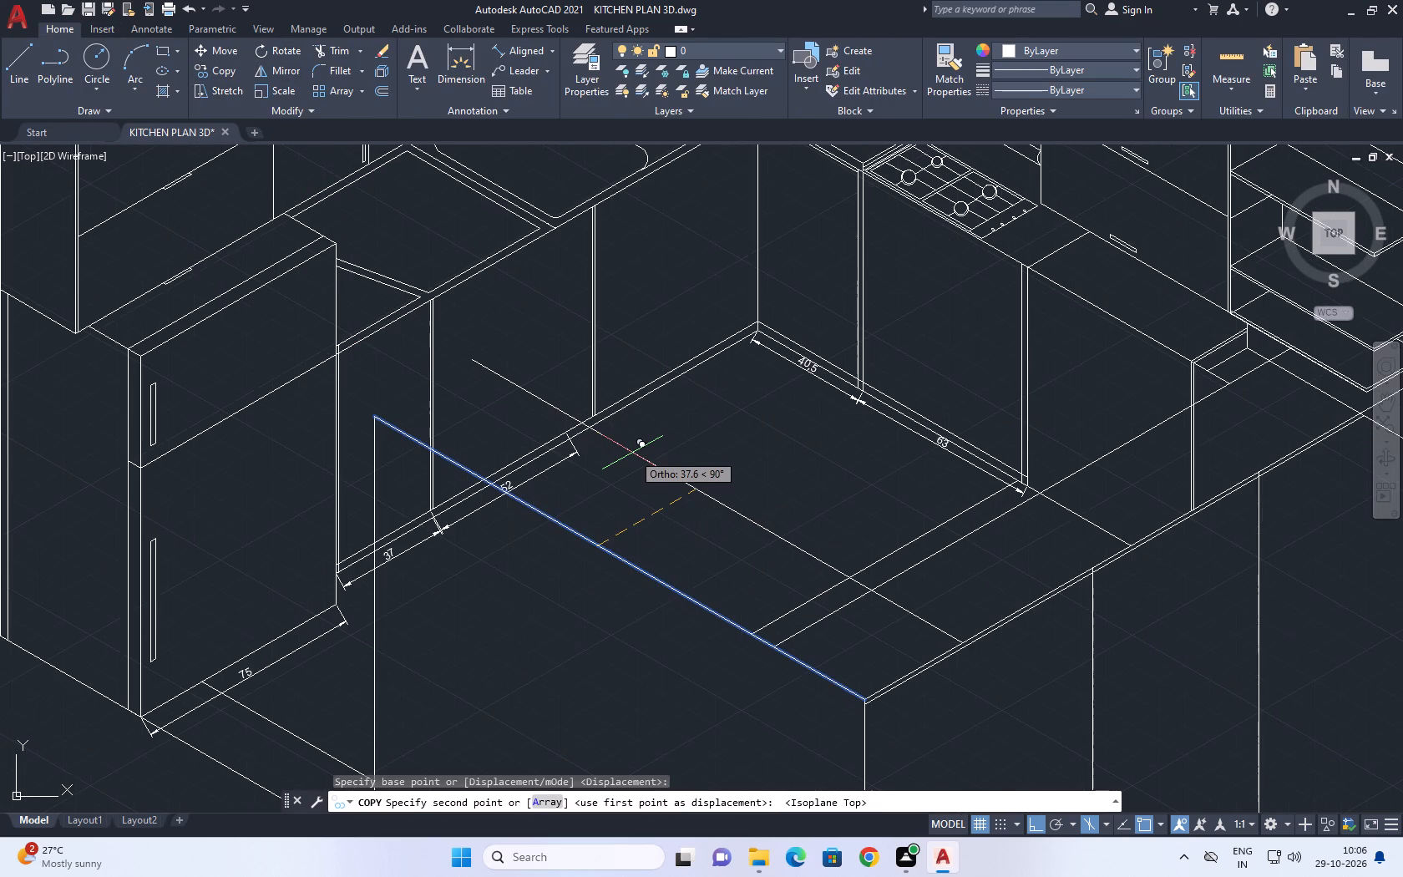
pyautogui.write('23')
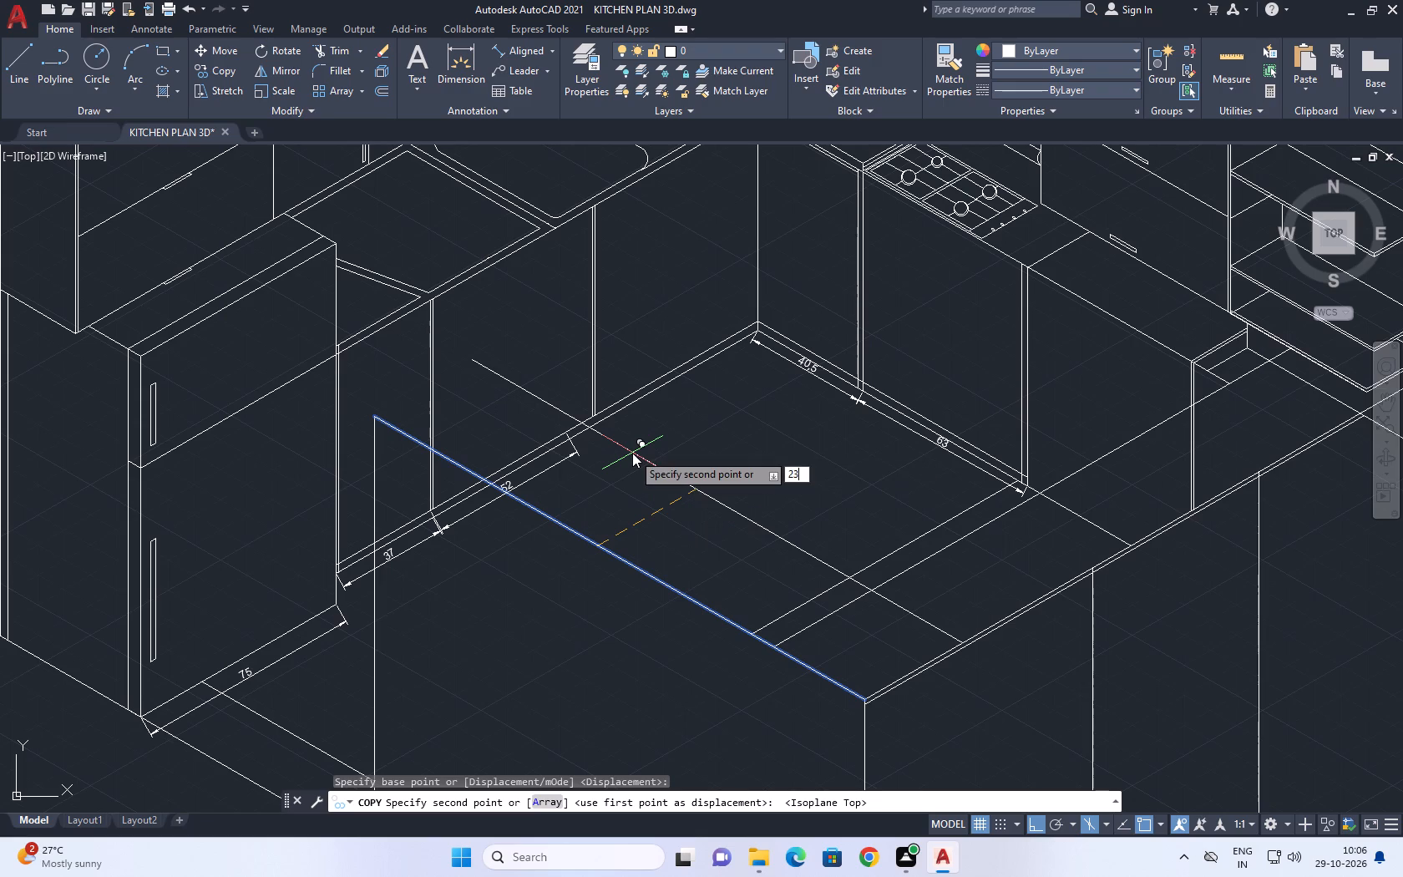
pyautogui.write('.50')
pyautogui.press('Return')
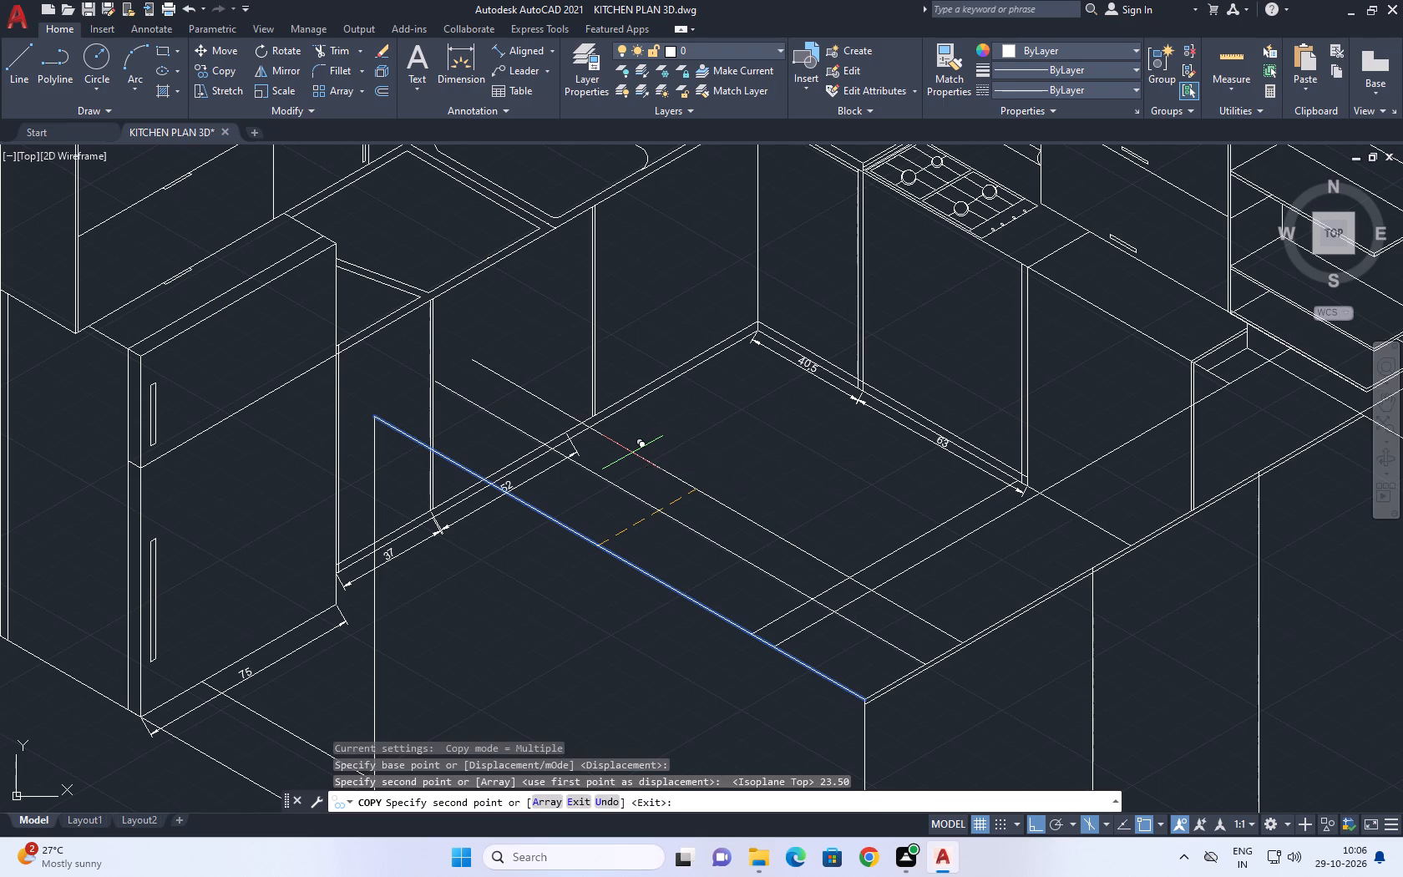
pyautogui.rightClick(663, 440)
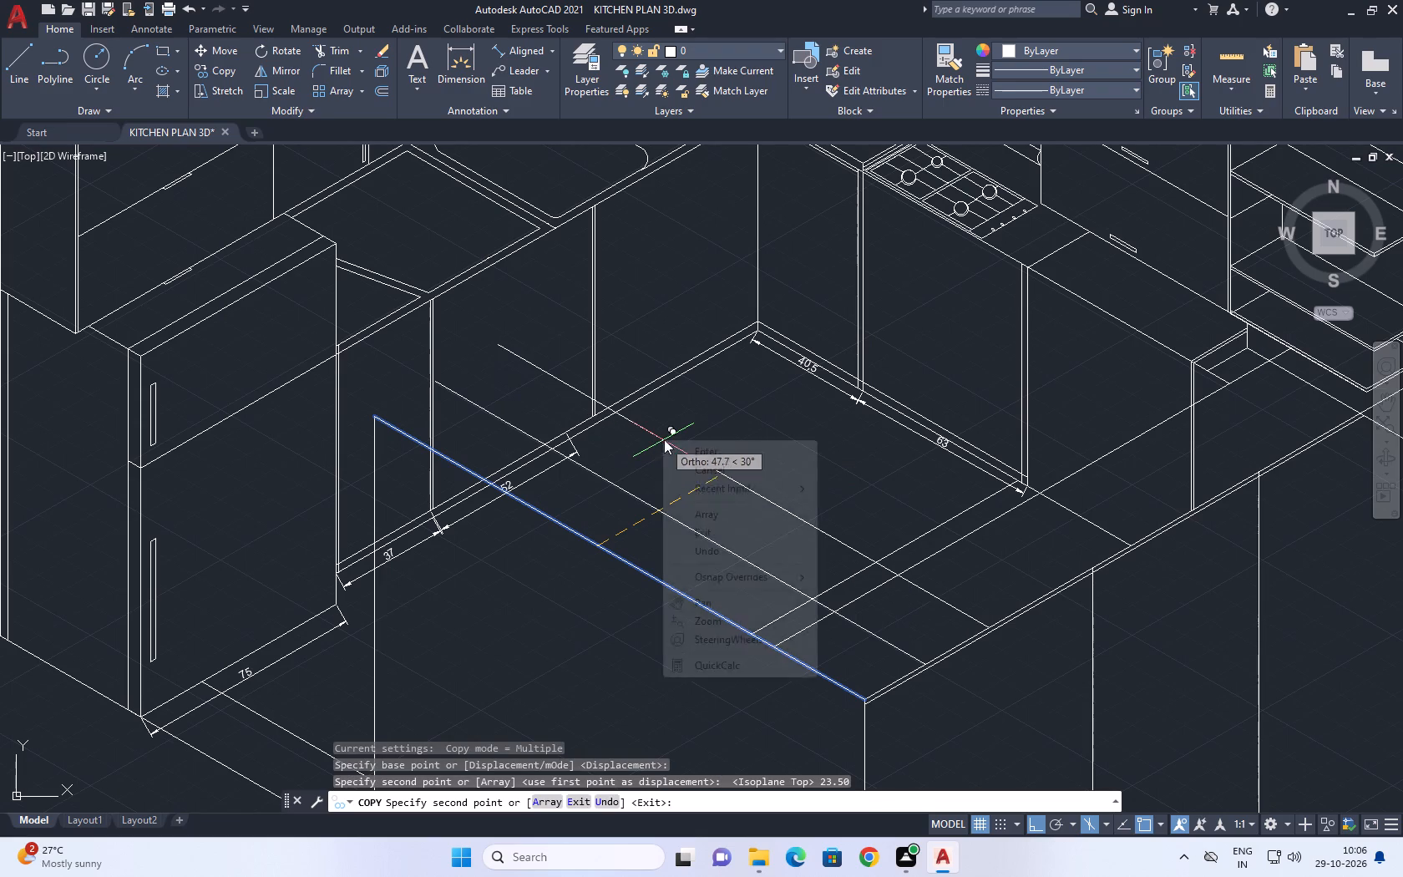
pyautogui.click(703, 470)
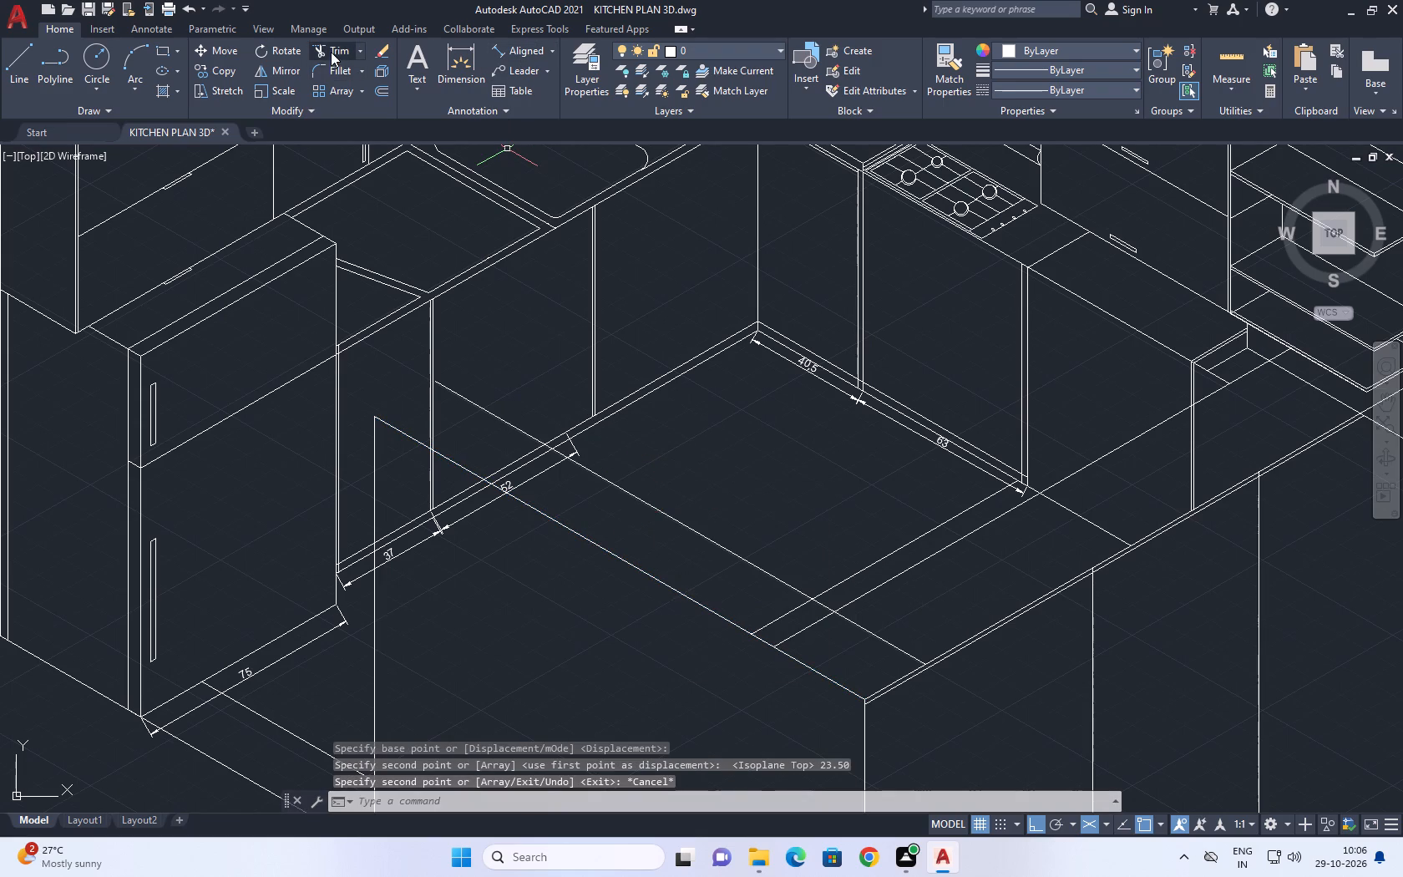
# Trim the copied edge beyond the double 30° countertop lines, and those lines' ends between the copy and the panel's top edge.
pyautogui.click(331, 51)
pyautogui.scroll(2, 780, 672)
pyautogui.click(1075, 591)
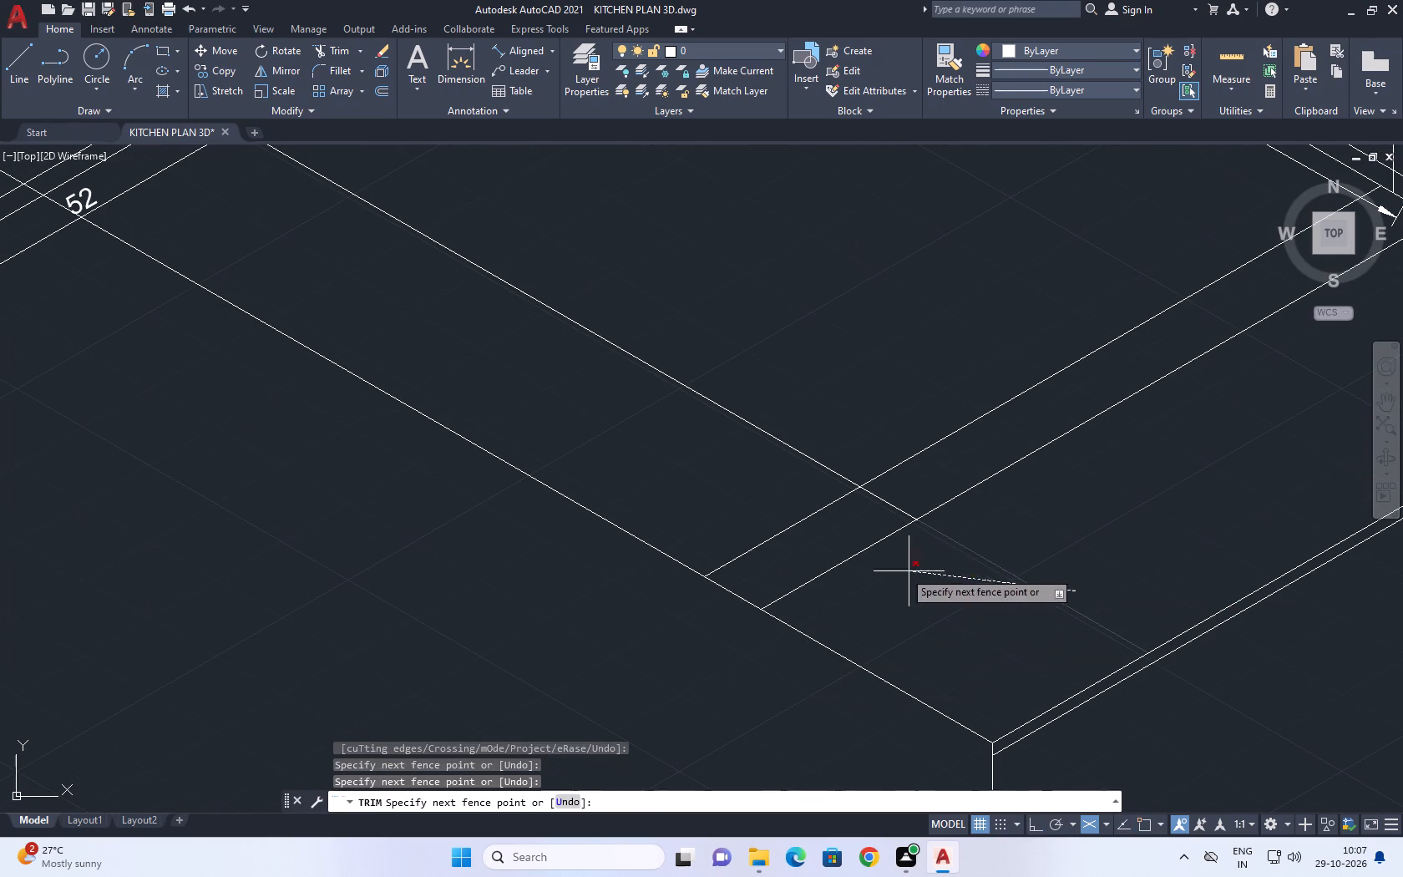
pyautogui.click(762, 508)
pyautogui.scroll(-4, 867, 525)
pyautogui.moveTo(830, 490); pyautogui.dragTo(856, 535, button='middle')
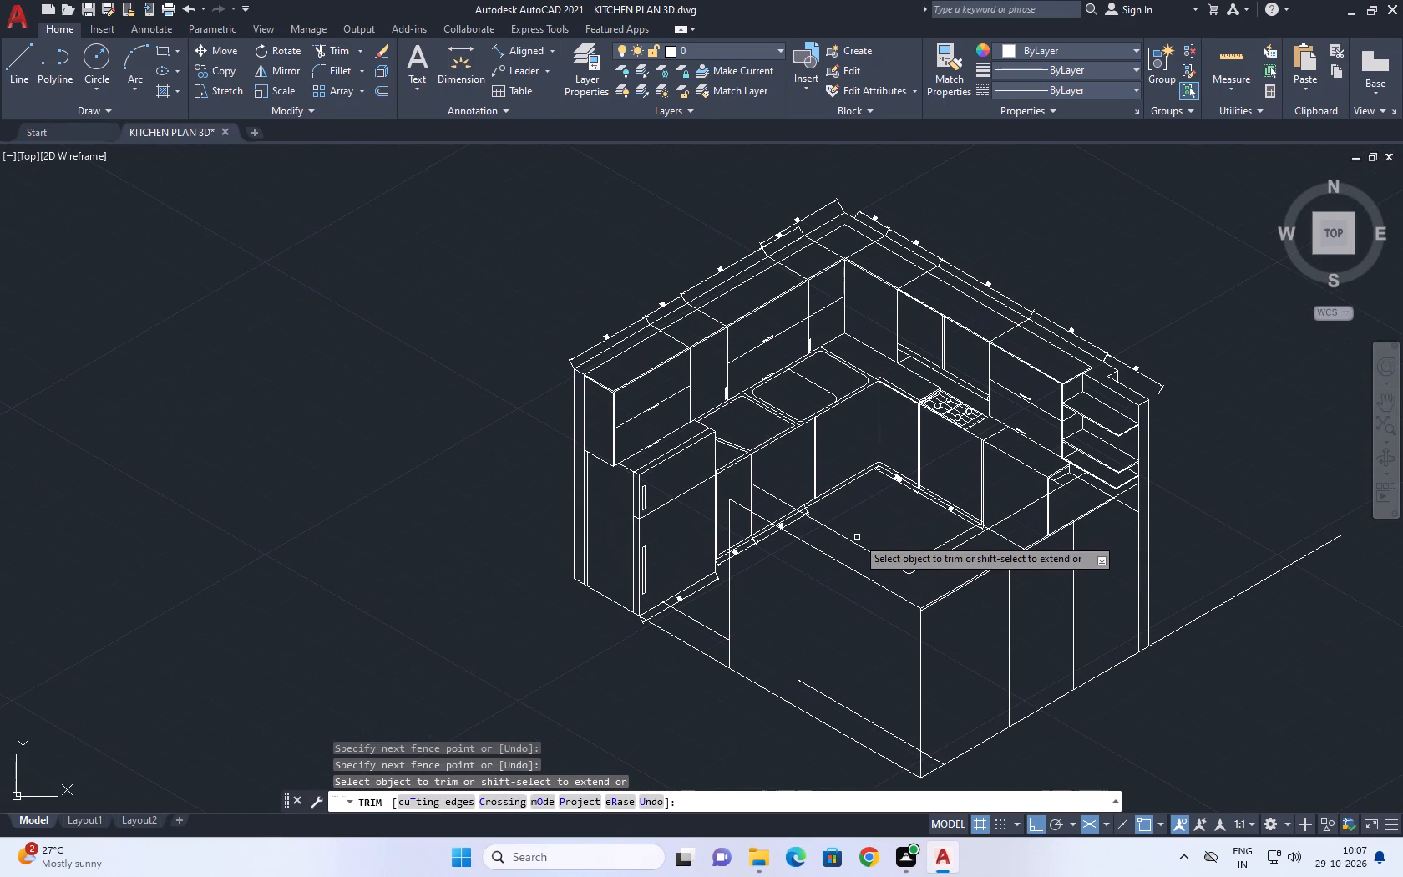
pyautogui.rightClick(874, 528)
pyautogui.click(904, 555)
# Erase the 37 and 52 dimensions along the base cabinets' floor line.
pyautogui.scroll(3, 727, 541)
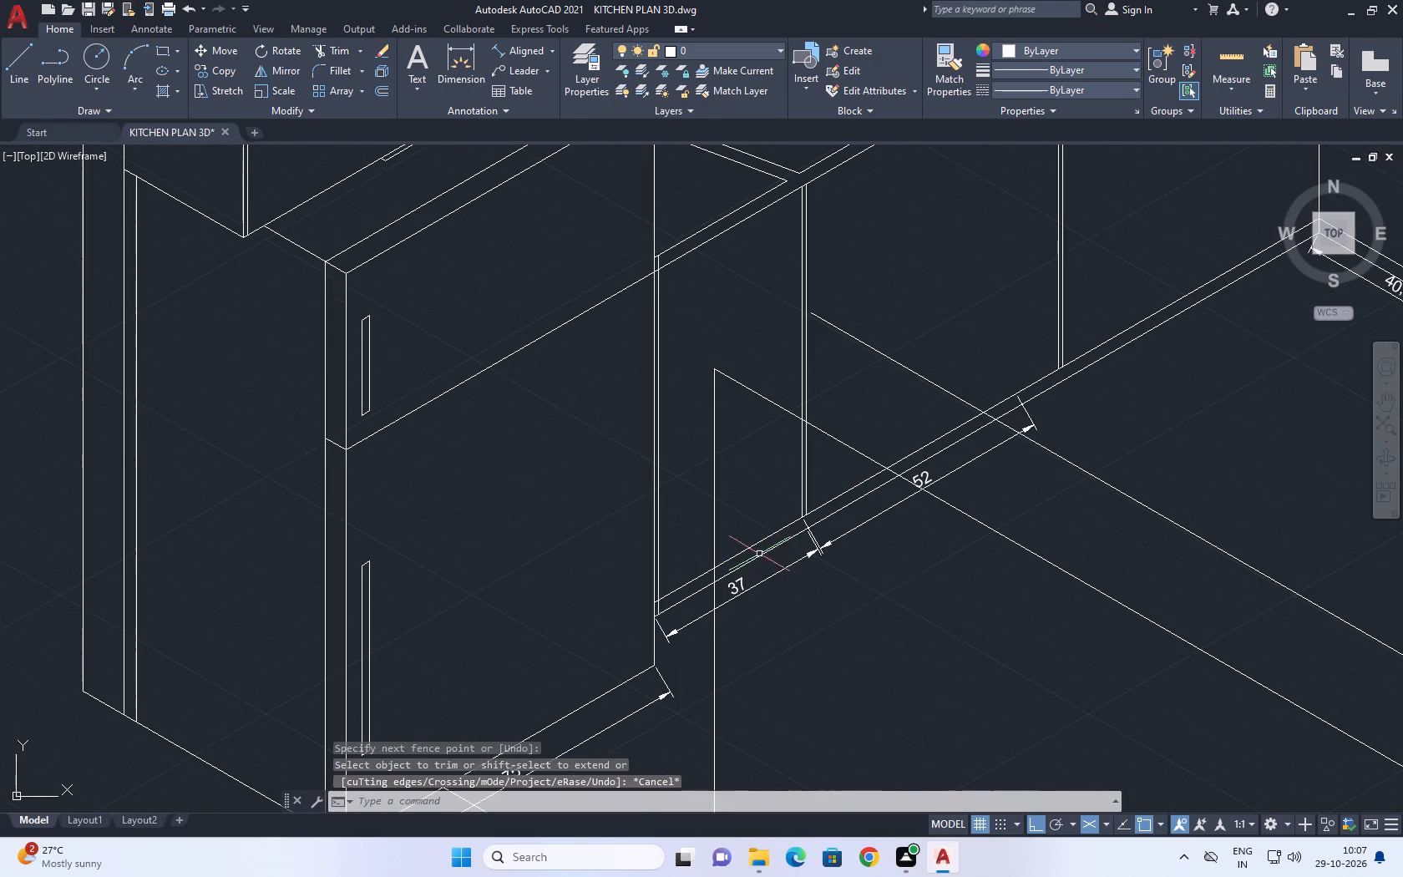
pyautogui.moveTo(812, 606); pyautogui.dragTo(806, 597)
pyautogui.click(783, 558)
pyautogui.click(878, 554)
pyautogui.click(831, 525)
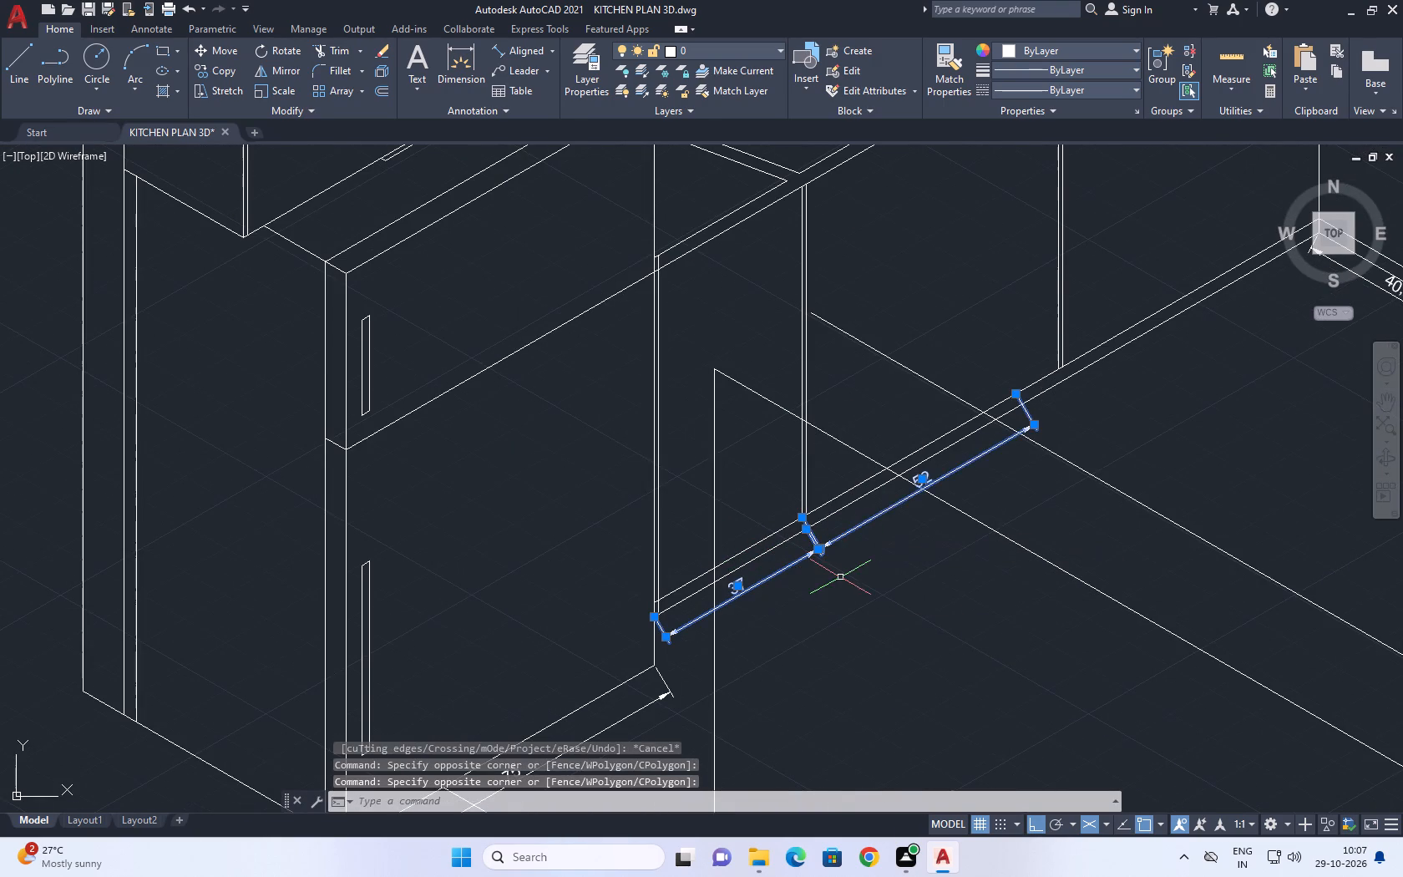
pyautogui.rightClick(840, 577)
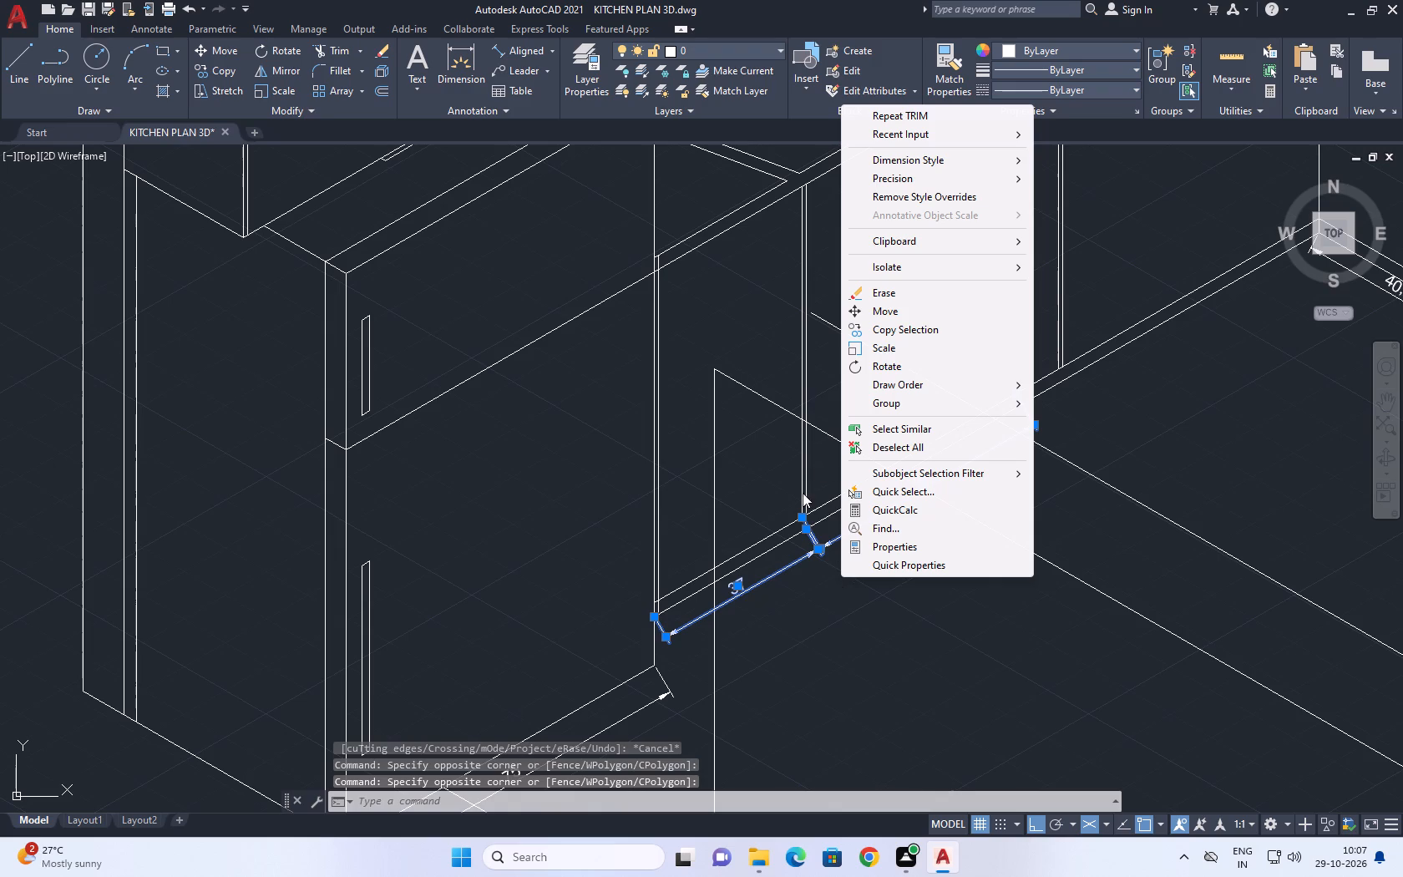
pyautogui.click(885, 294)
# Draw a 30° line closing the countertop end, from the top of the end panel's vertical line to the copied edge's endpoint.
pyautogui.moveTo(878, 493); pyautogui.dragTo(861, 488, button='middle')
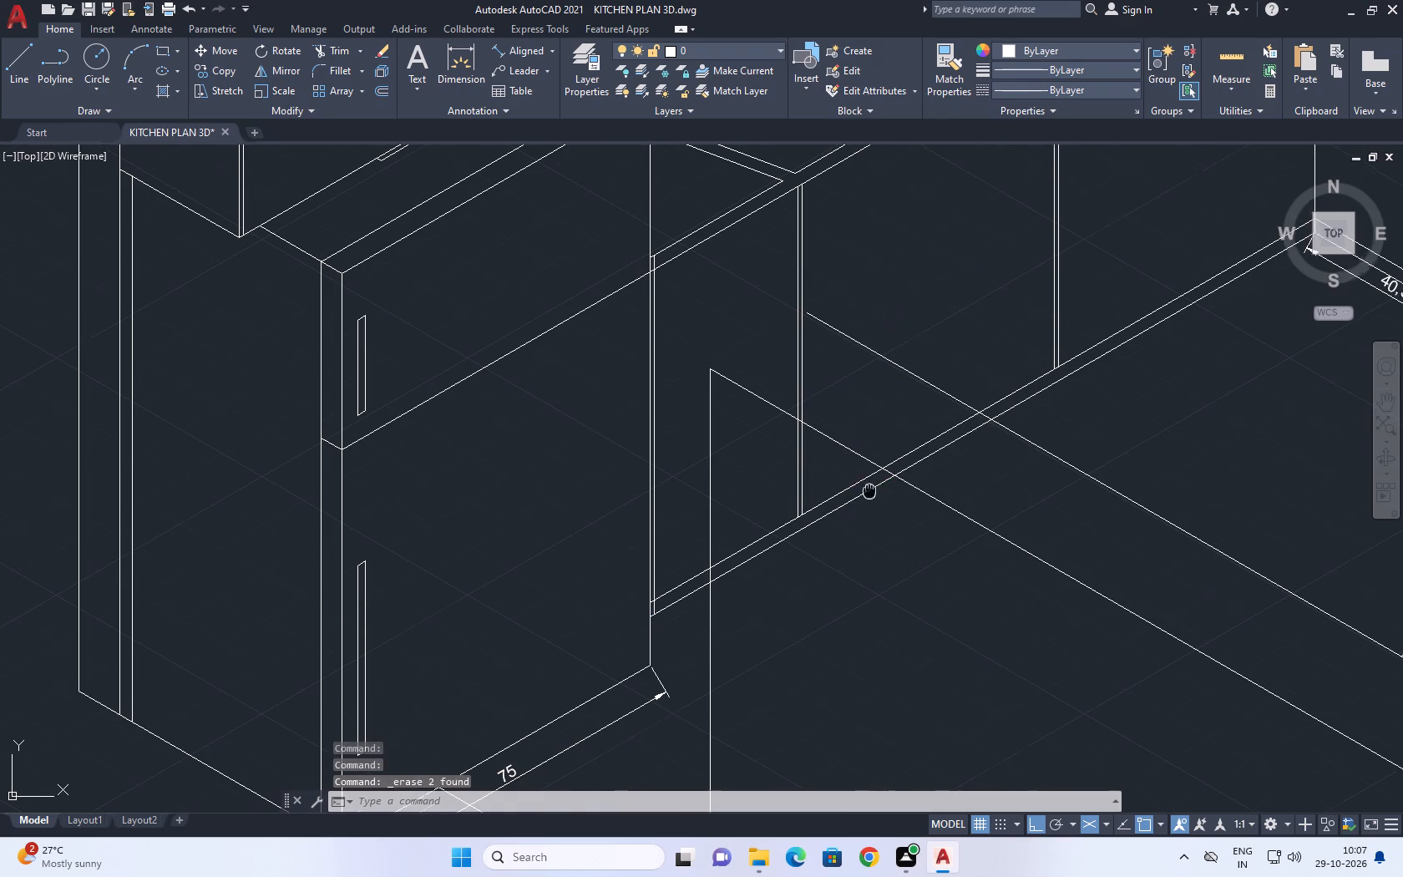
pyautogui.moveTo(861, 488); pyautogui.dragTo(834, 474, button='middle')
pyautogui.click(23, 51)
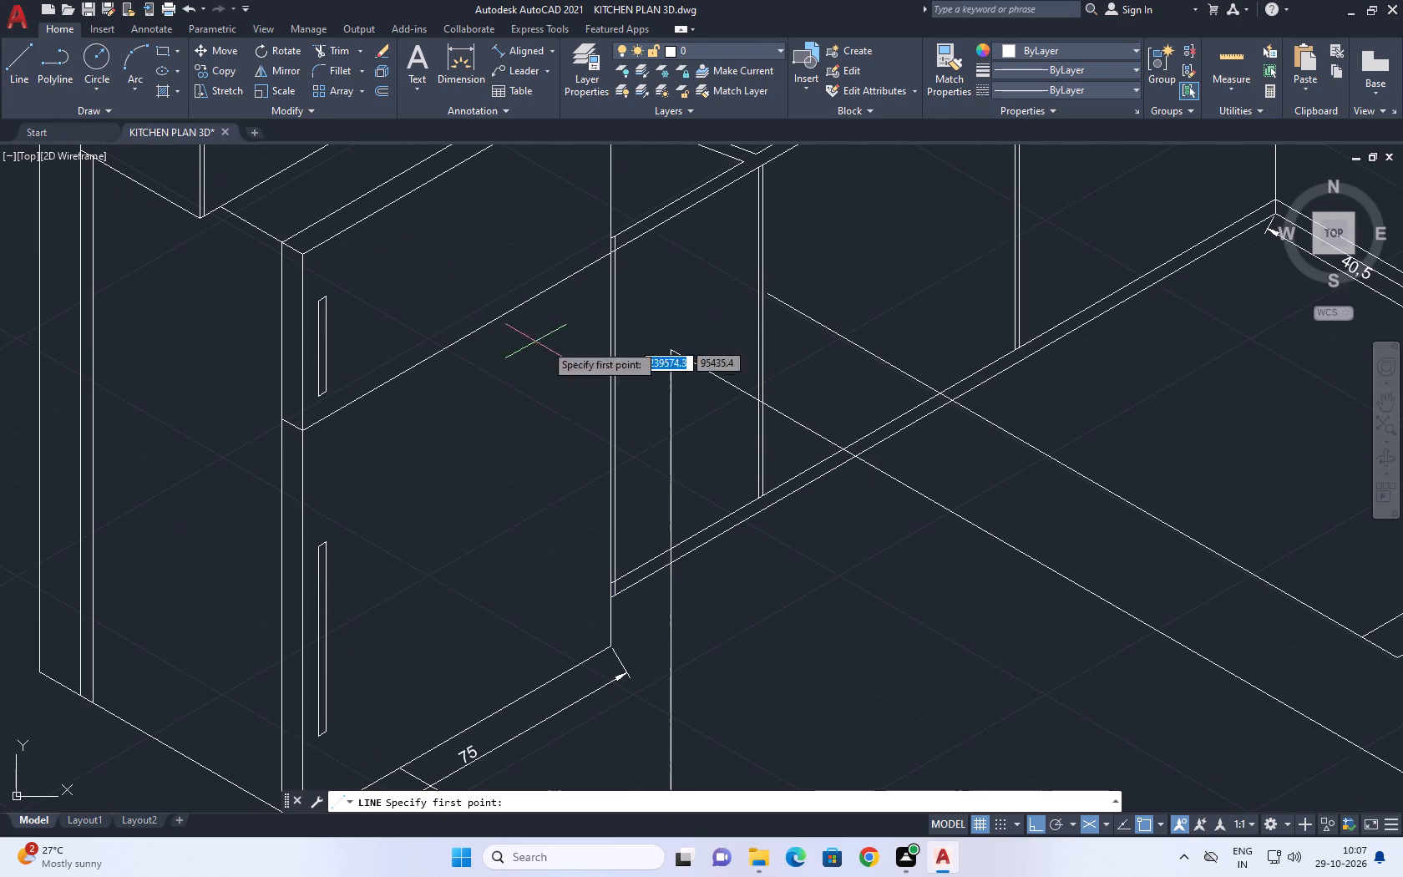
pyautogui.scroll(2, 627, 338)
pyautogui.click(728, 366)
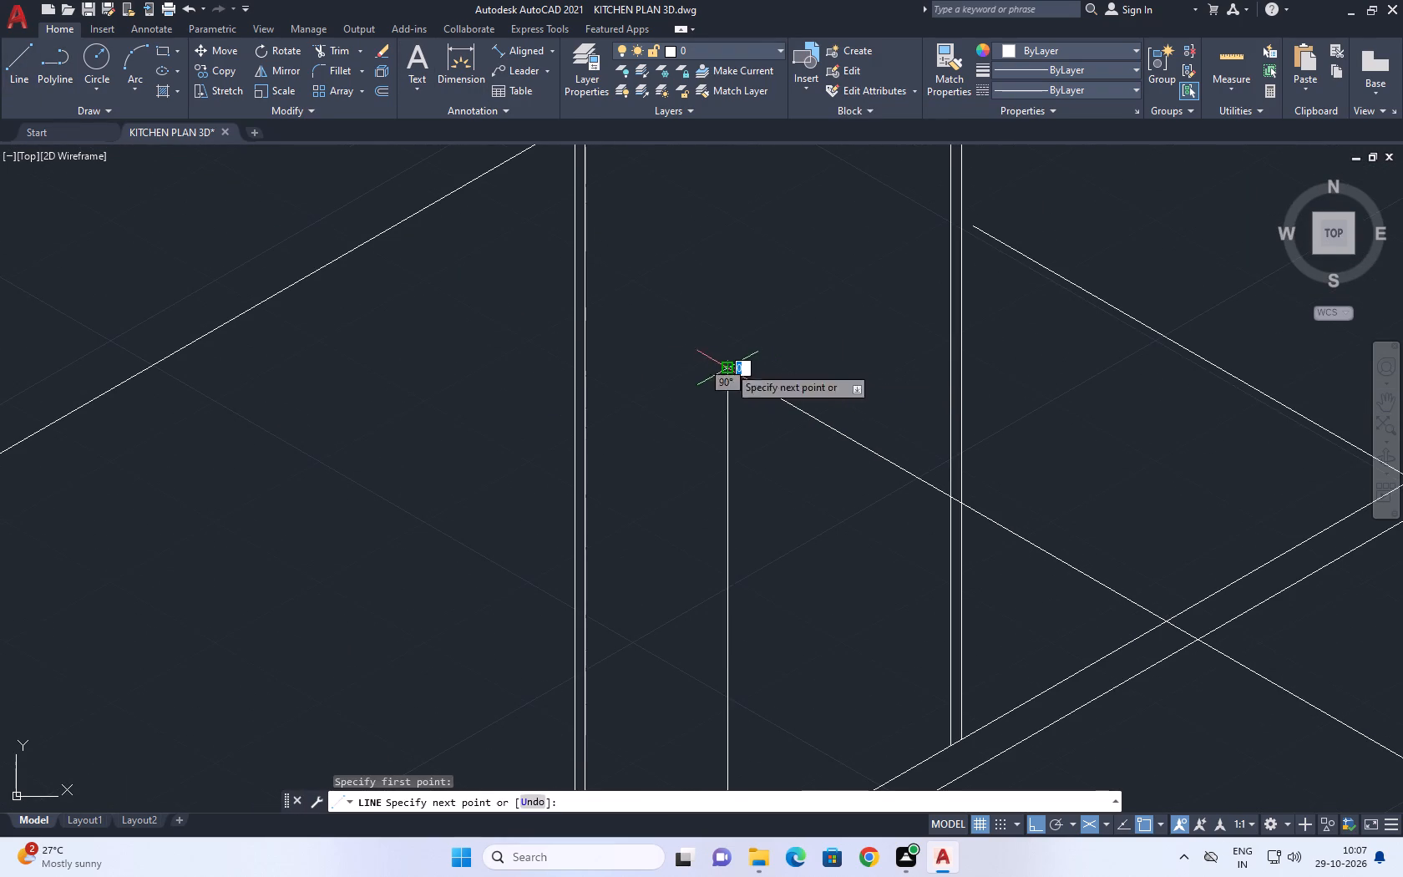
pyautogui.moveTo(838, 304); pyautogui.dragTo(554, 377, button='middle')
pyautogui.scroll(1, 719, 310)
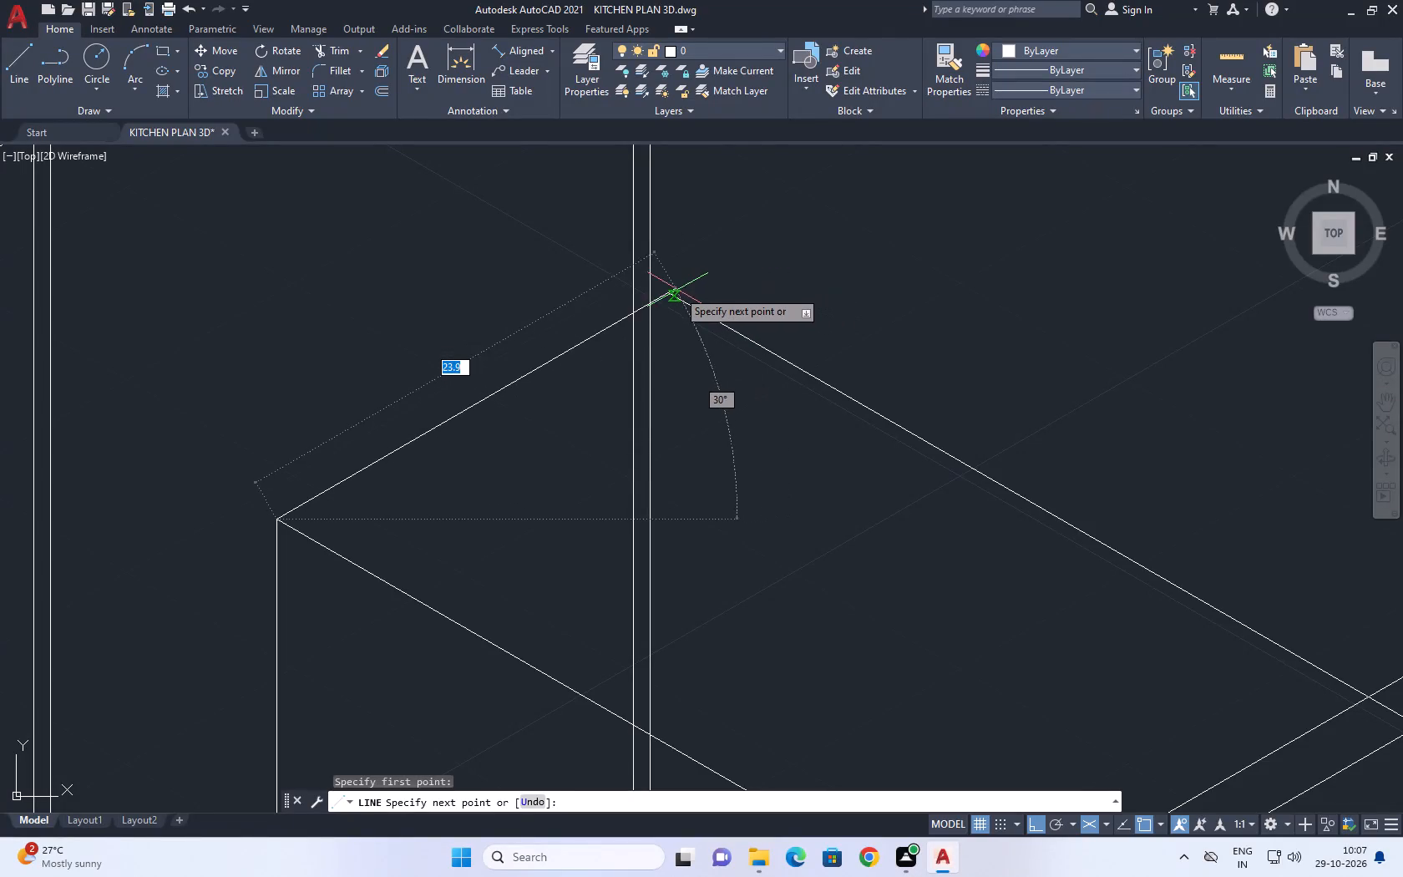
pyautogui.click(670, 289)
pyautogui.rightClick(682, 268)
pyautogui.click(732, 307)
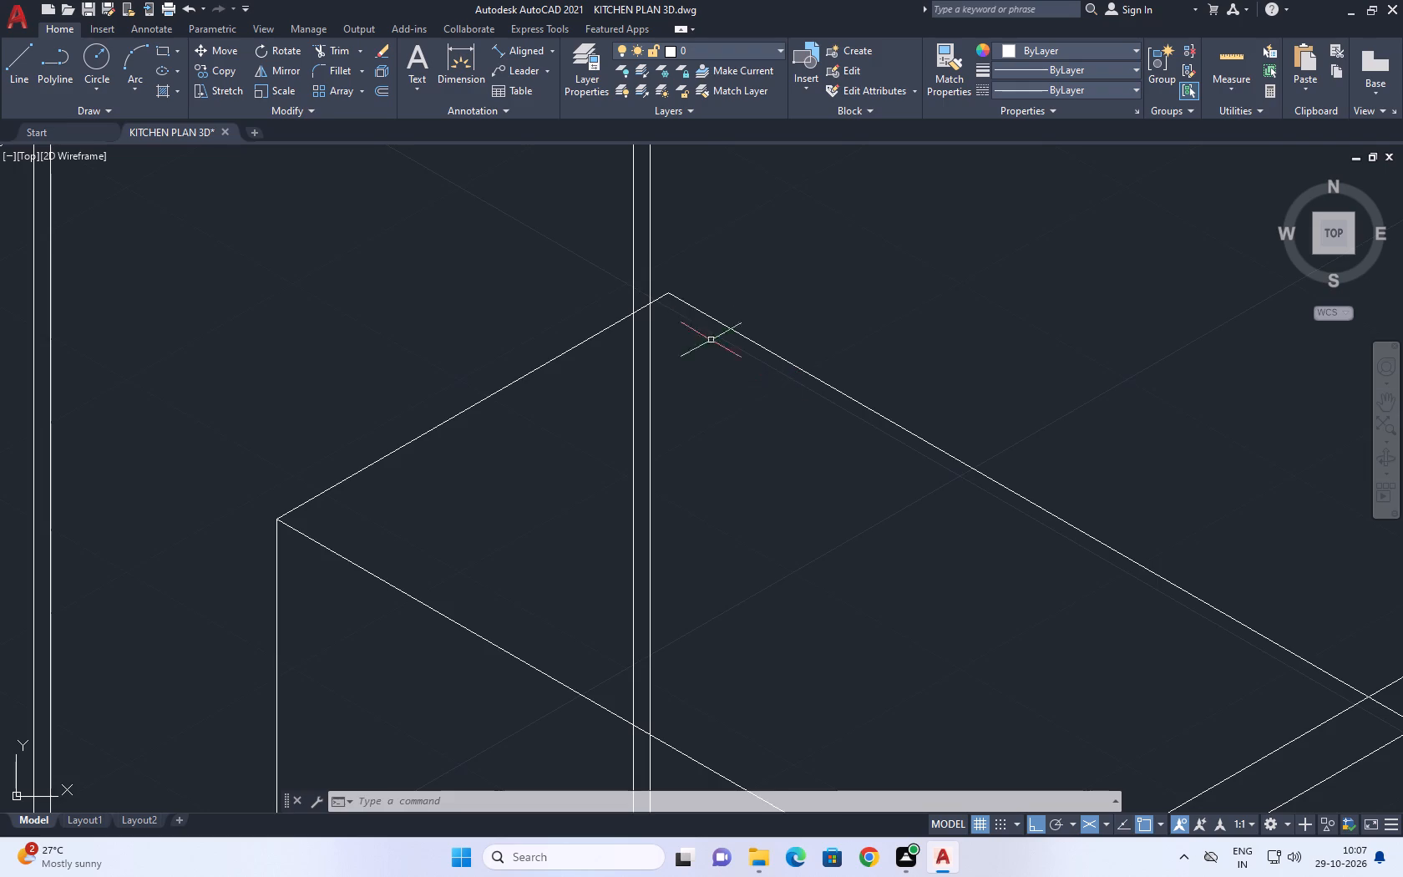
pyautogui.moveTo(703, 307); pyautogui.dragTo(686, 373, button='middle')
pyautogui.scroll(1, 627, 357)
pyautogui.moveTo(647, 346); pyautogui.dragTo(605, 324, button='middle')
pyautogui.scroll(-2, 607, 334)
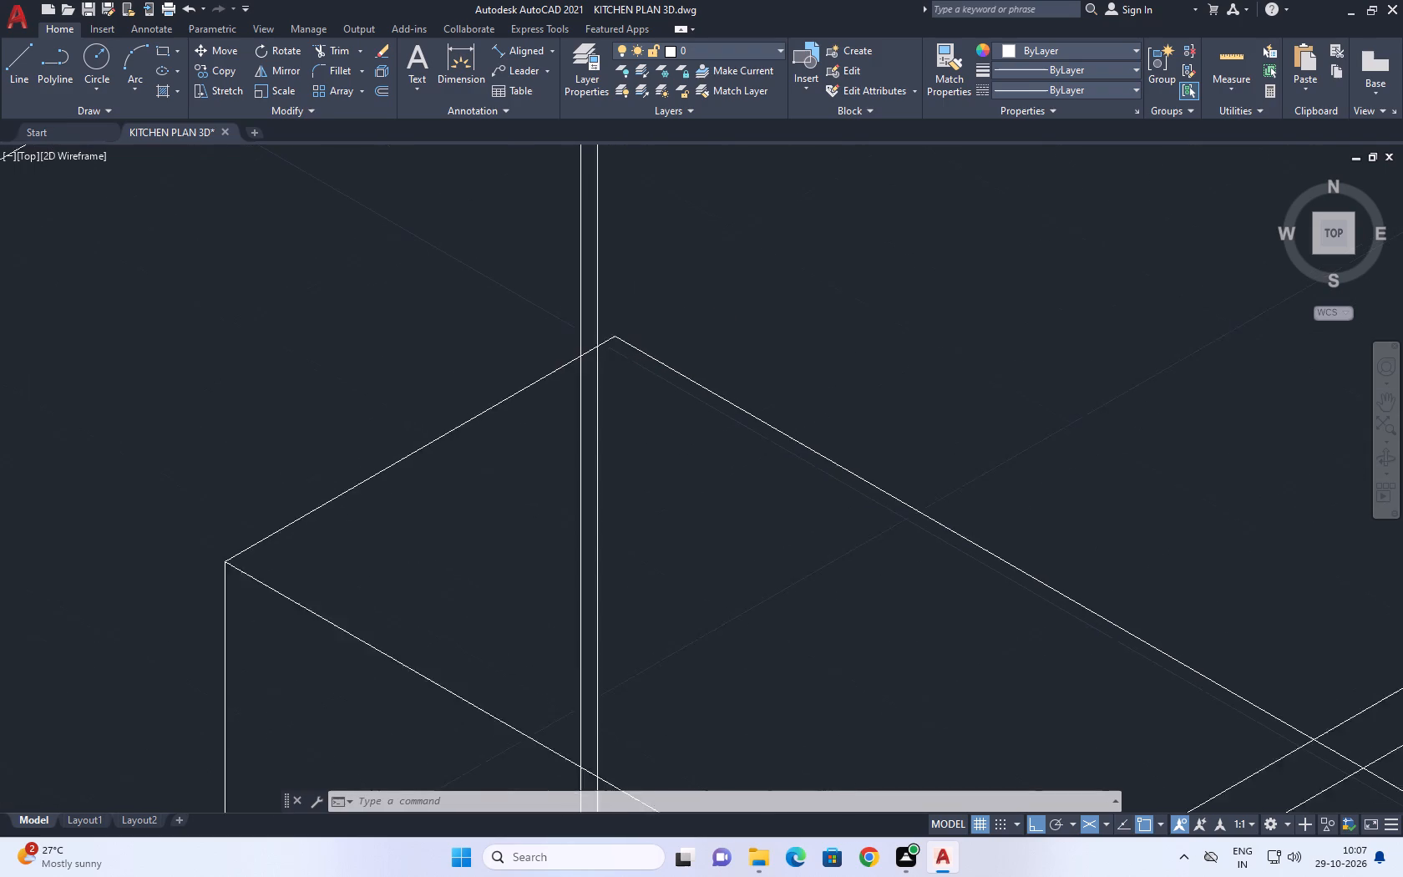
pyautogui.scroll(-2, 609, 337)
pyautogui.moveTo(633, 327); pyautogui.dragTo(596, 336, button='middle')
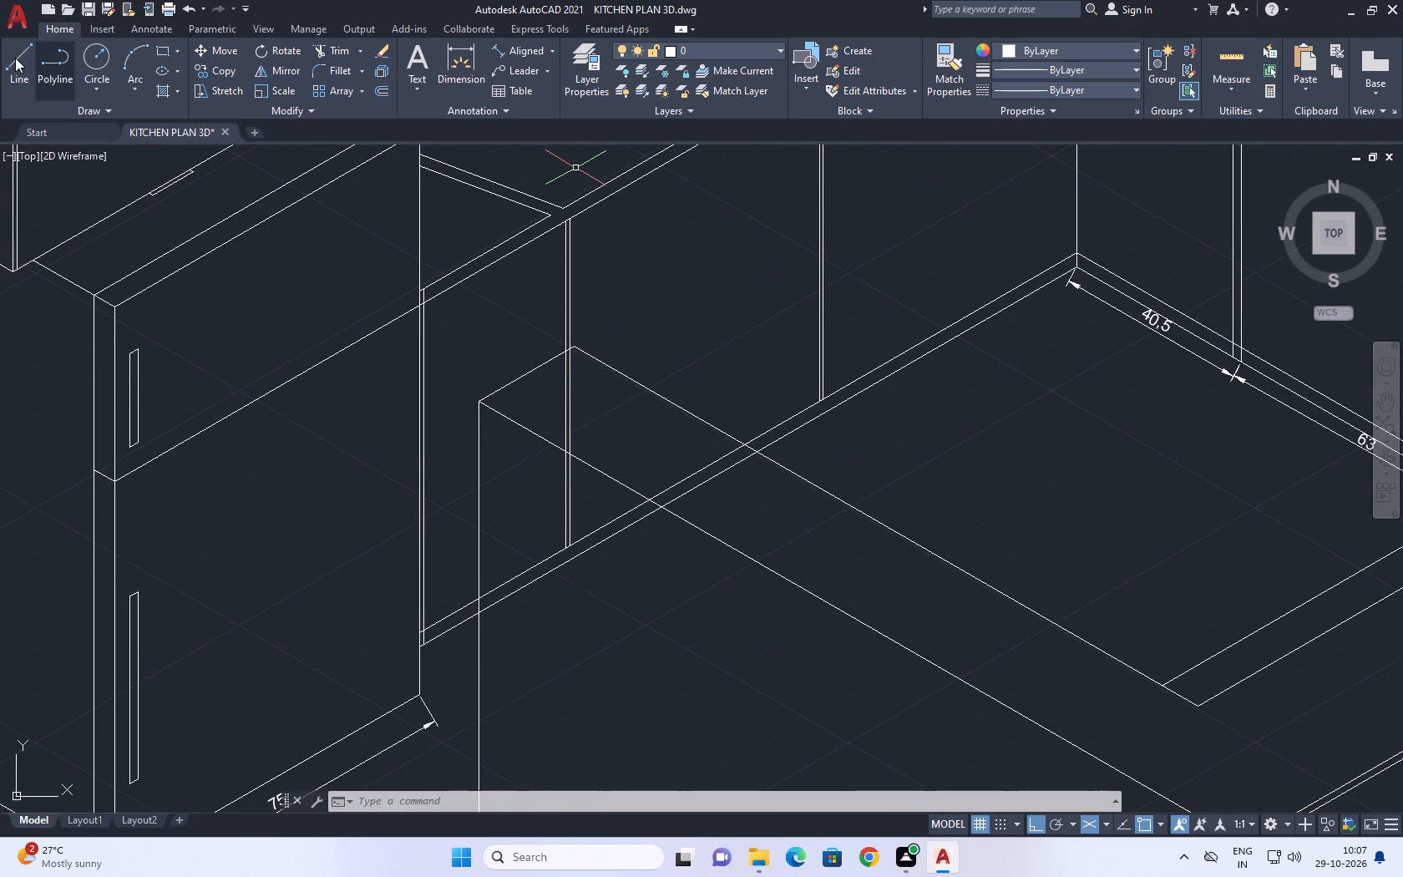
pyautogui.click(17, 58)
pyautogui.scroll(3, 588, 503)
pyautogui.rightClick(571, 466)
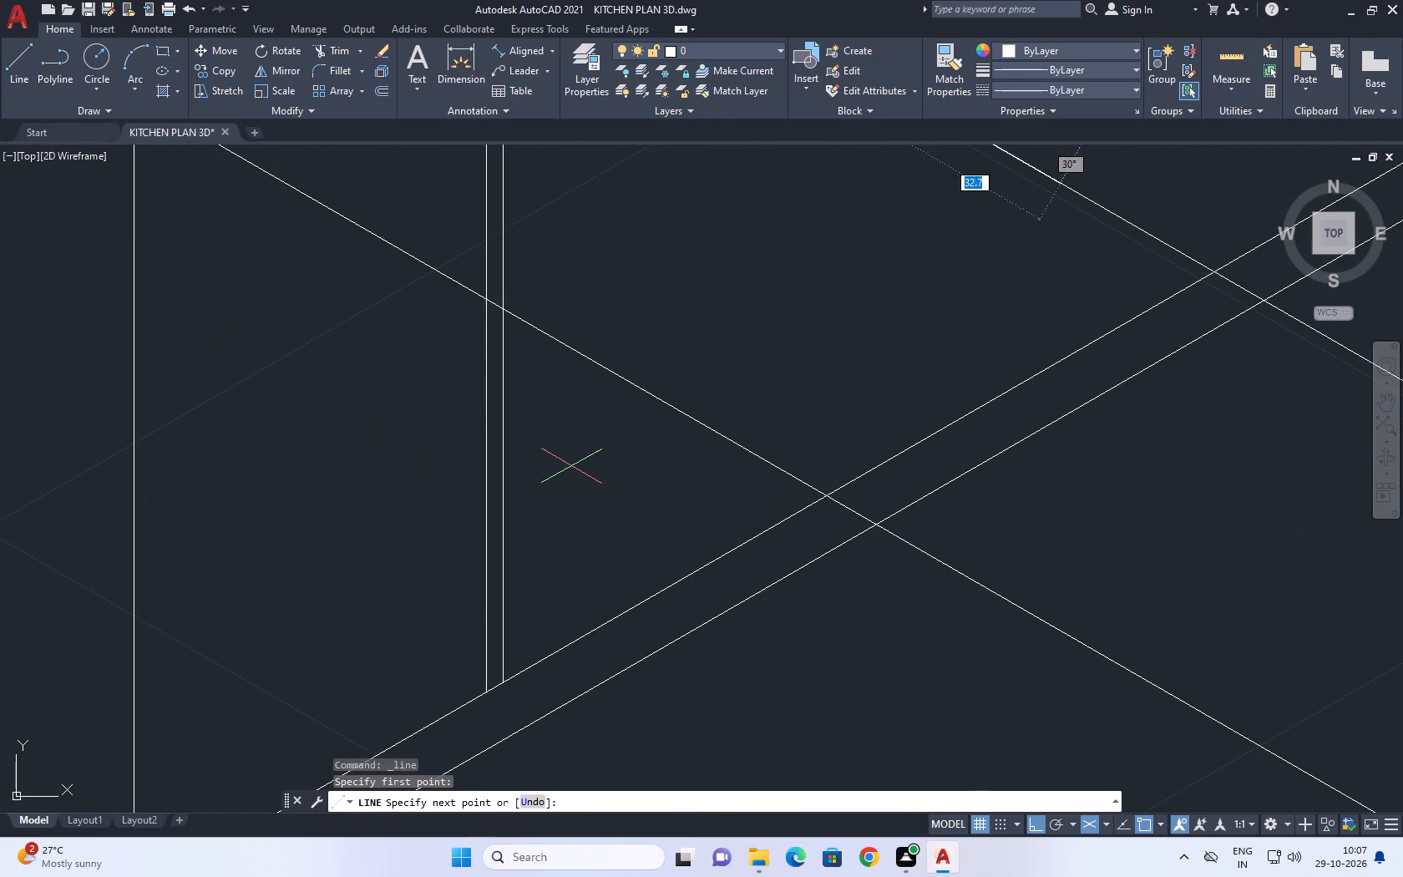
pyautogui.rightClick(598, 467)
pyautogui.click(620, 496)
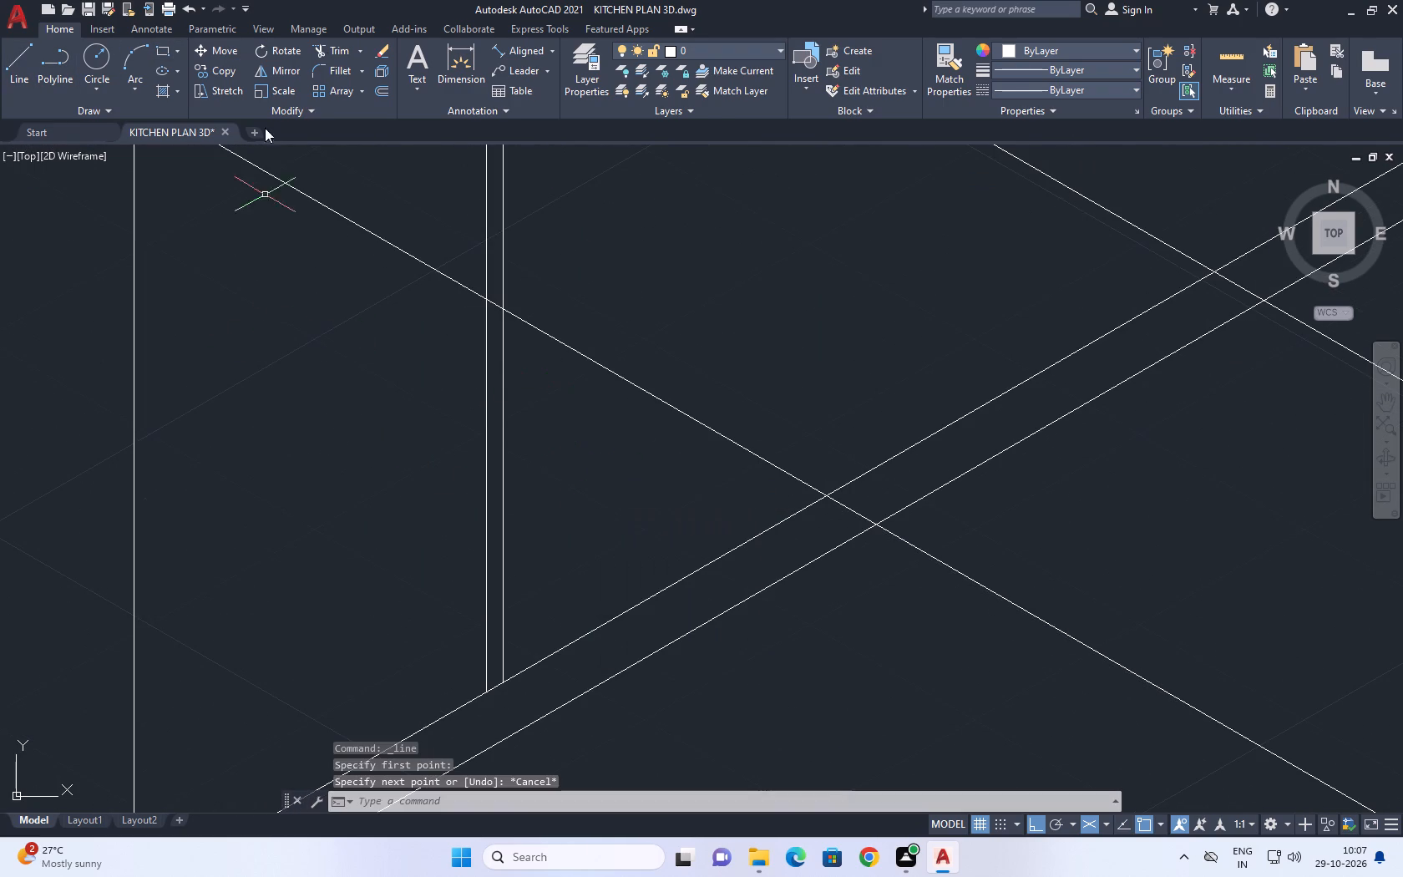
# Trim the double vertical cabinet line where it crosses the end panel's face and countertop surface, and erase its leftover stub.
pyautogui.click(345, 50)
pyautogui.click(529, 478)
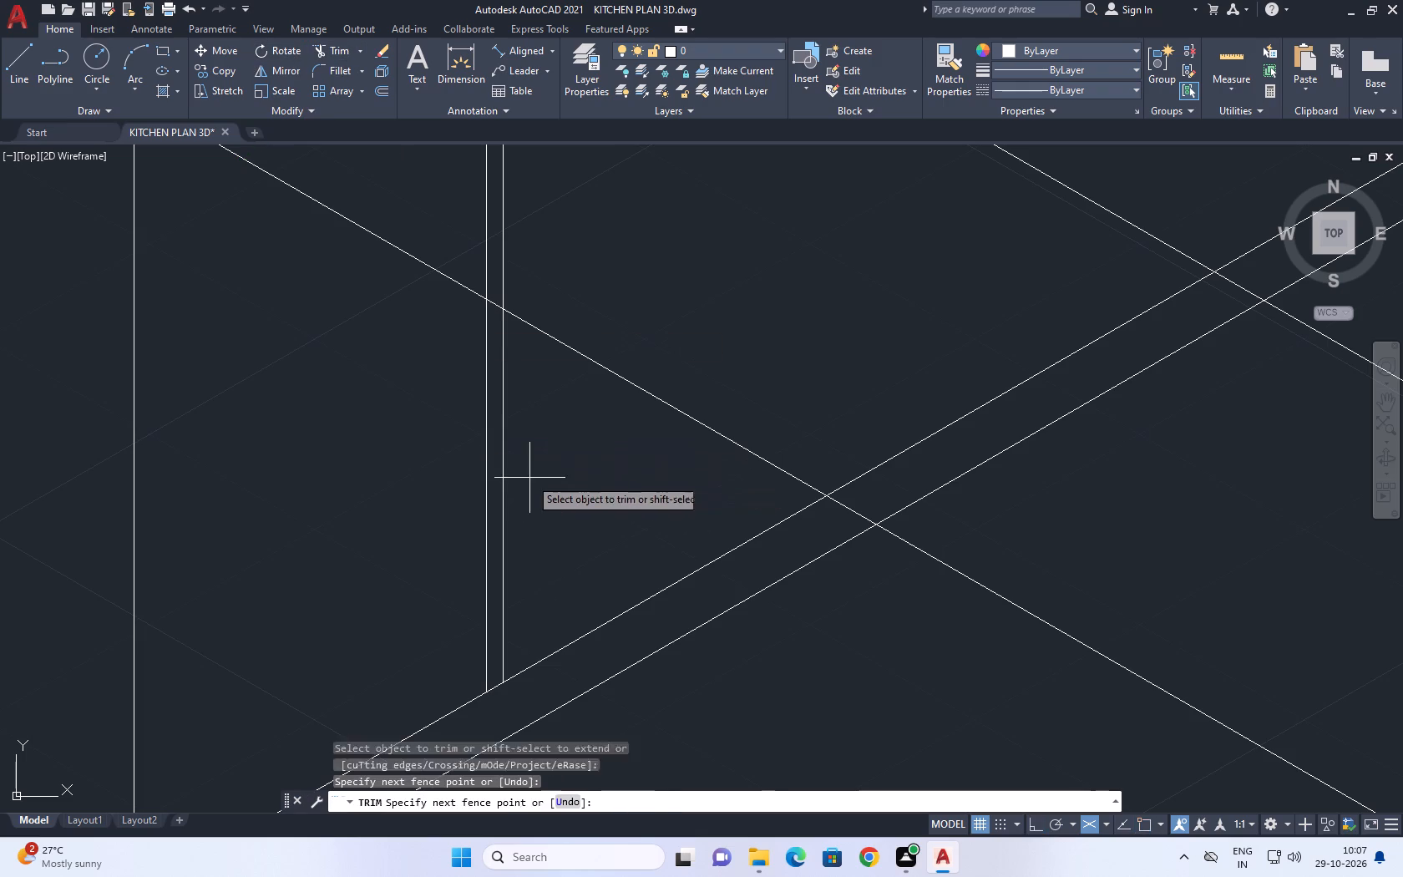
pyautogui.click(451, 484)
pyautogui.moveTo(546, 414); pyautogui.dragTo(659, 672, button='middle')
pyautogui.click(661, 467)
pyautogui.click(594, 441)
pyautogui.rightClick(651, 418)
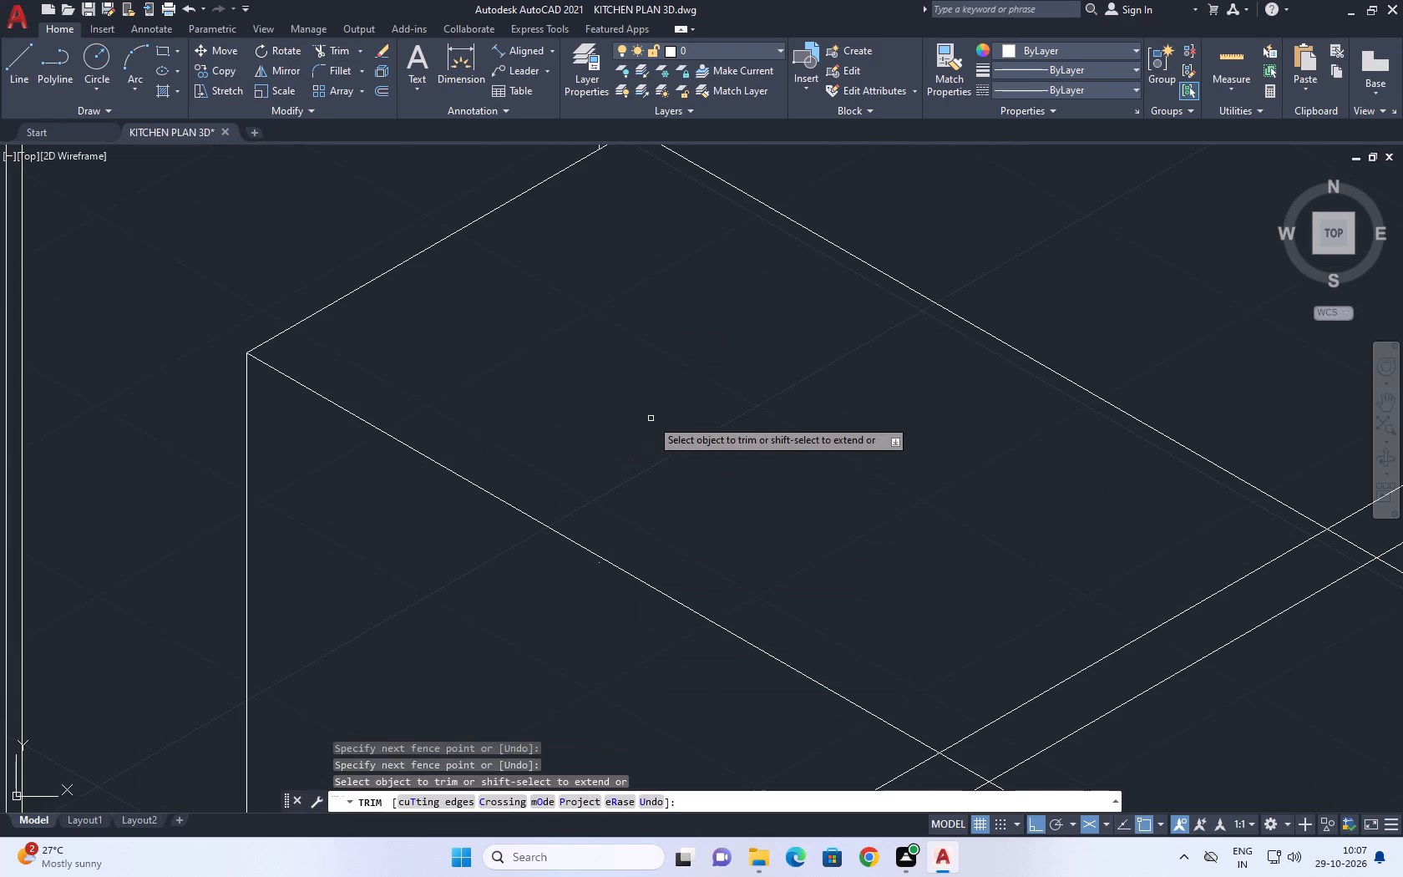
pyautogui.click(693, 454)
pyautogui.click(509, 469)
pyautogui.click(666, 660)
pyautogui.rightClick(629, 508)
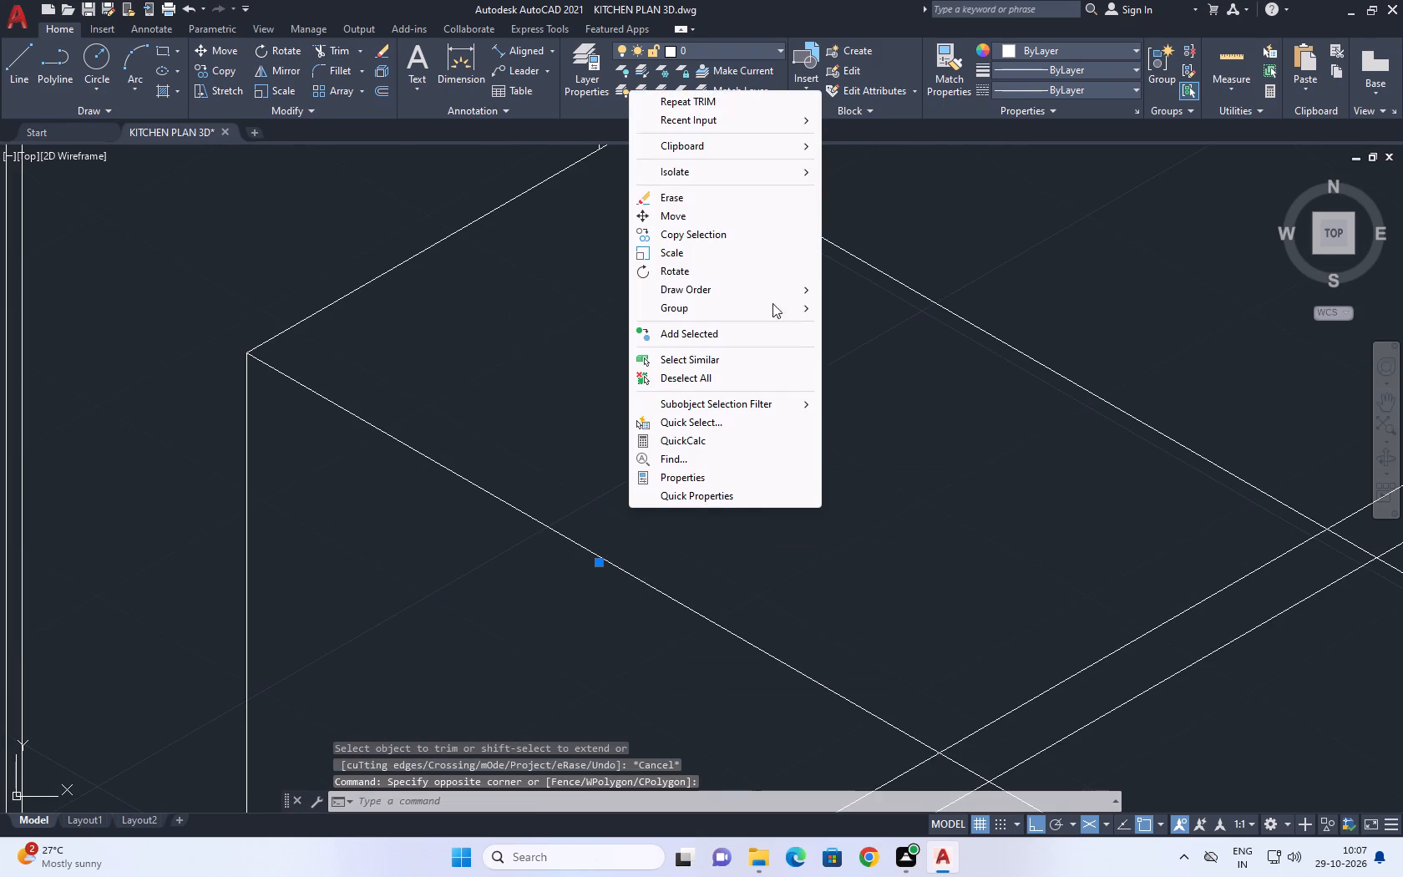
pyautogui.click(696, 195)
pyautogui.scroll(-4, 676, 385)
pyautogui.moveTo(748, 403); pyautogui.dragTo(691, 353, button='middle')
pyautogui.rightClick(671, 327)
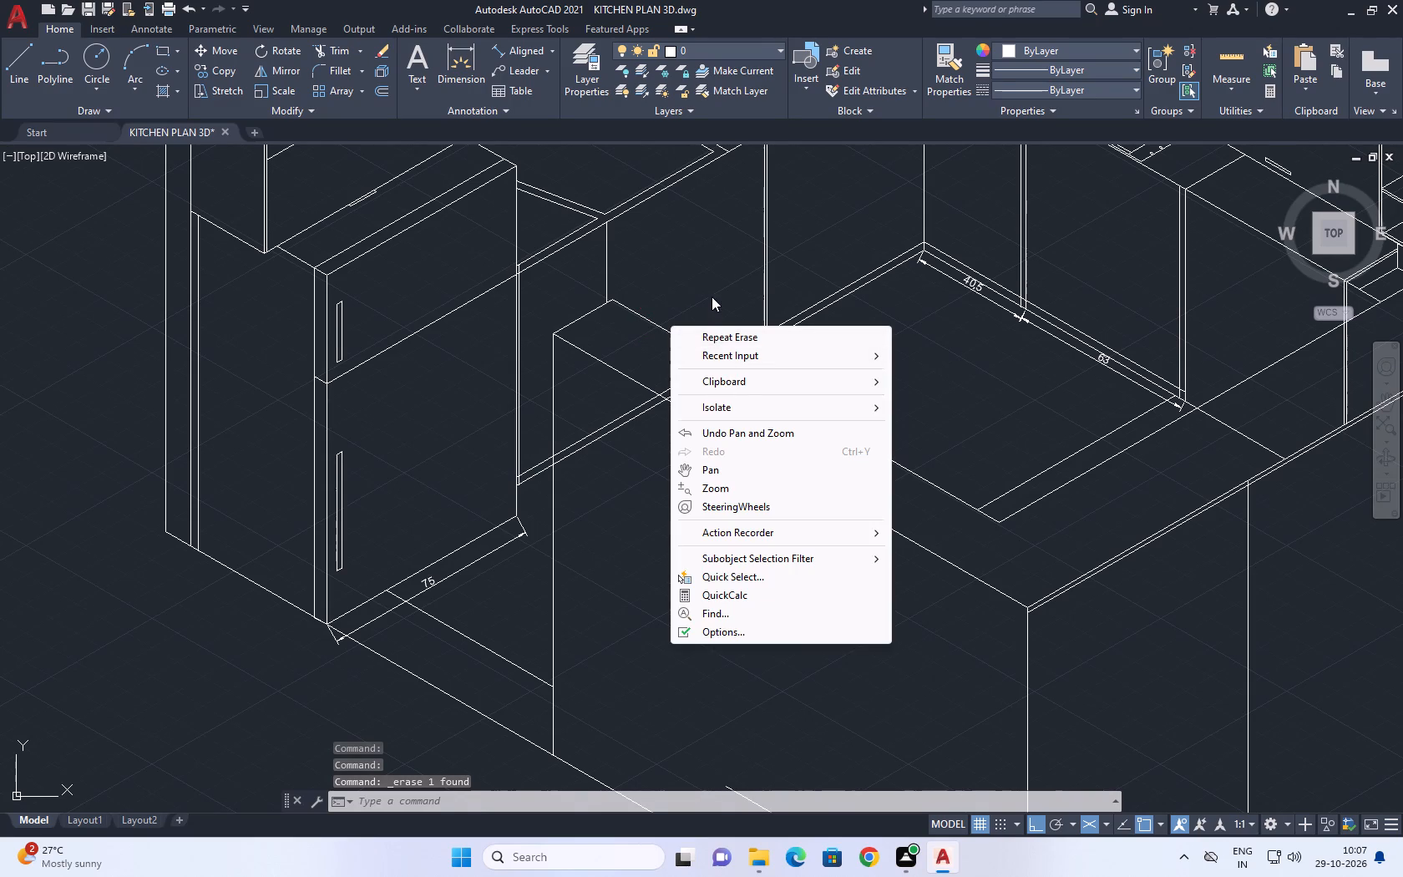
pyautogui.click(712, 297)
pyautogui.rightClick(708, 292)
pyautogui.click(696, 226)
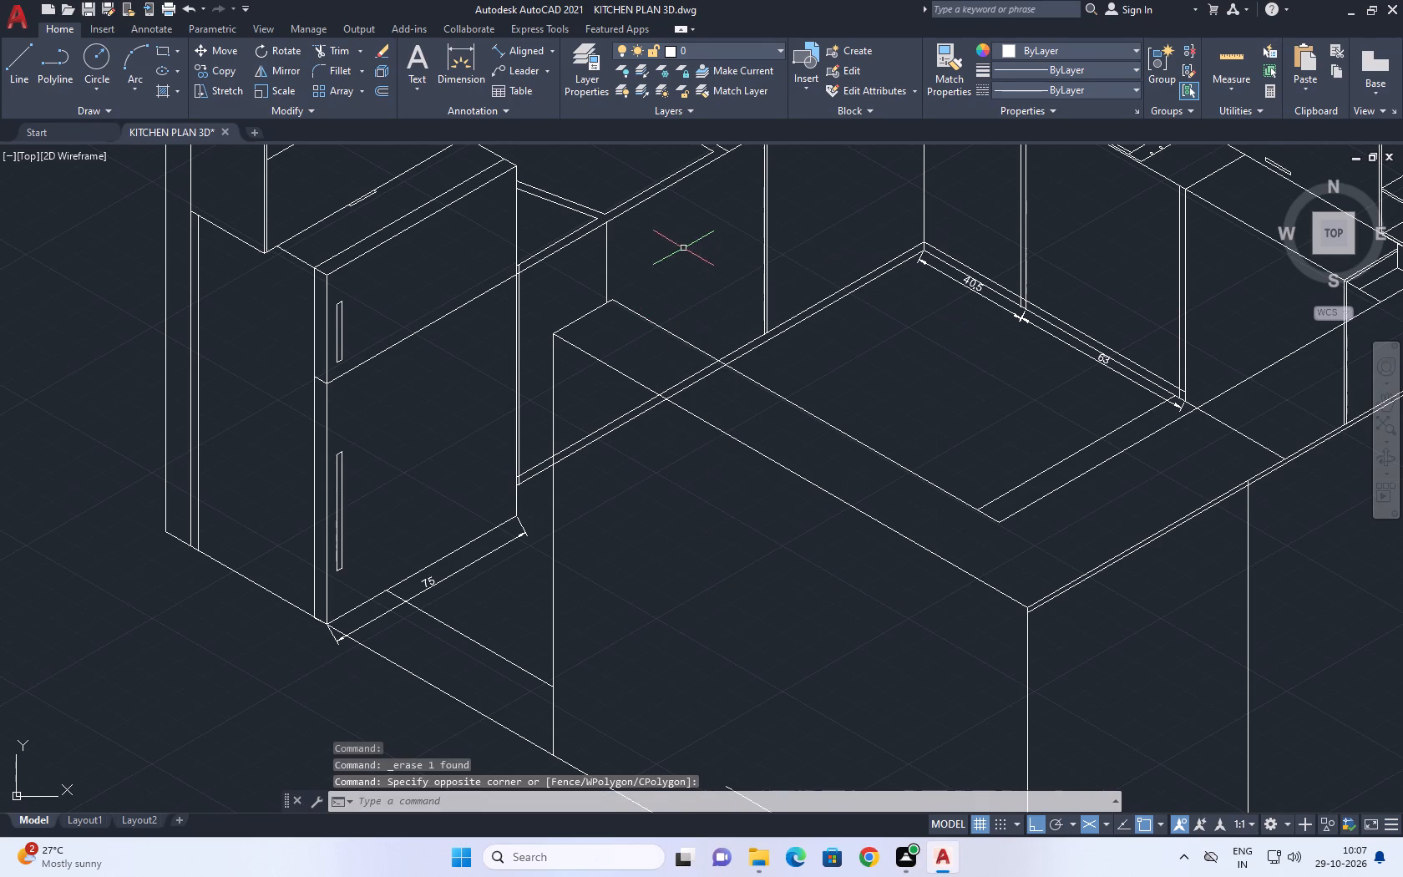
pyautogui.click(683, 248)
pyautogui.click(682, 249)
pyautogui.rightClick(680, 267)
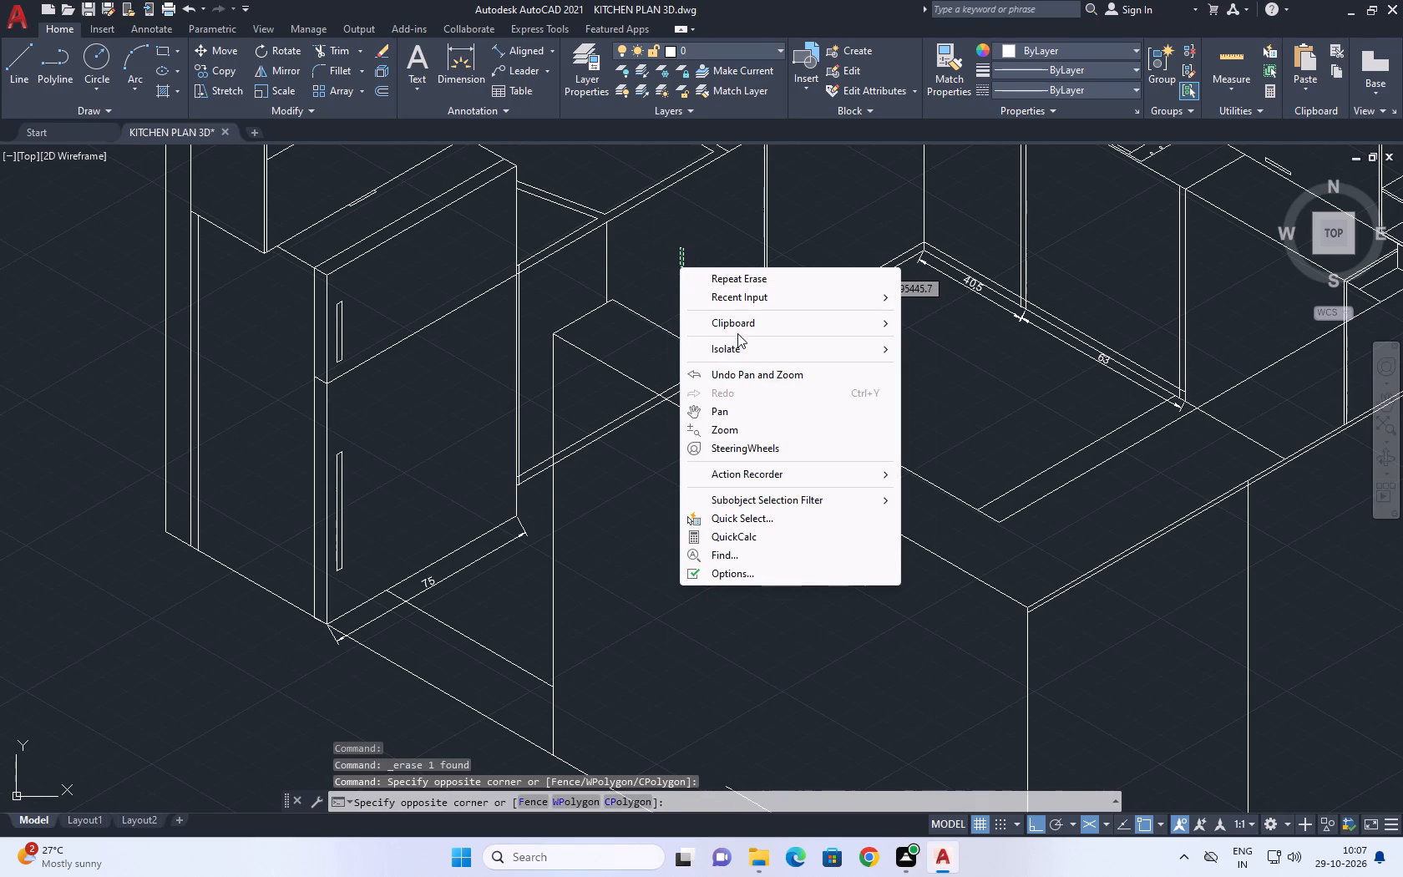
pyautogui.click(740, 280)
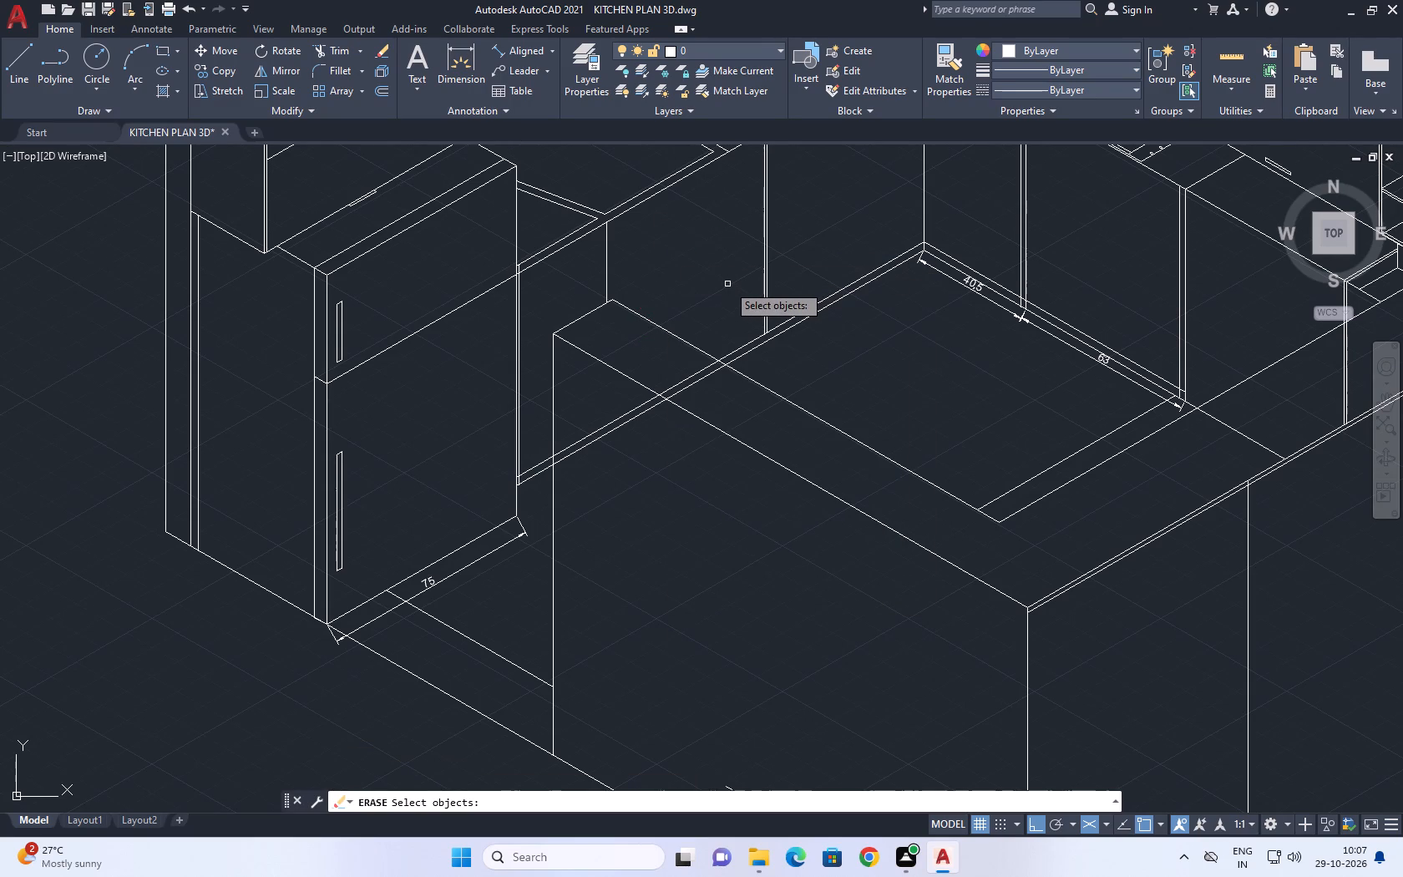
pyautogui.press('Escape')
# Trim the double 30° floor lines where they cross the end panel's countertop surface and front face.
pyautogui.moveTo(741, 283); pyautogui.dragTo(752, 346, button='middle')
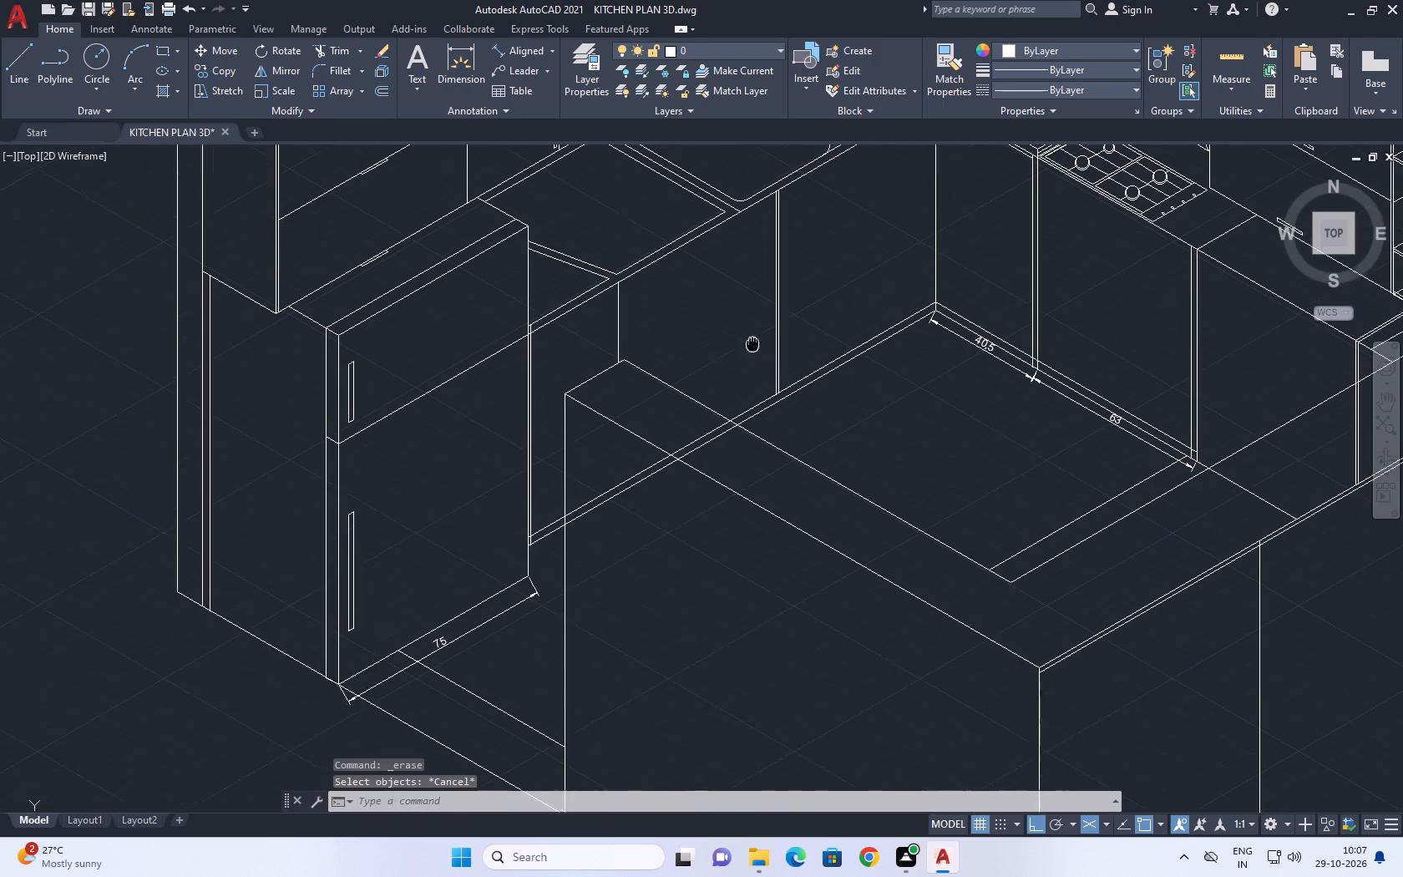
pyautogui.moveTo(752, 346); pyautogui.dragTo(747, 360, button='middle')
pyautogui.click(342, 48)
pyautogui.scroll(2, 612, 443)
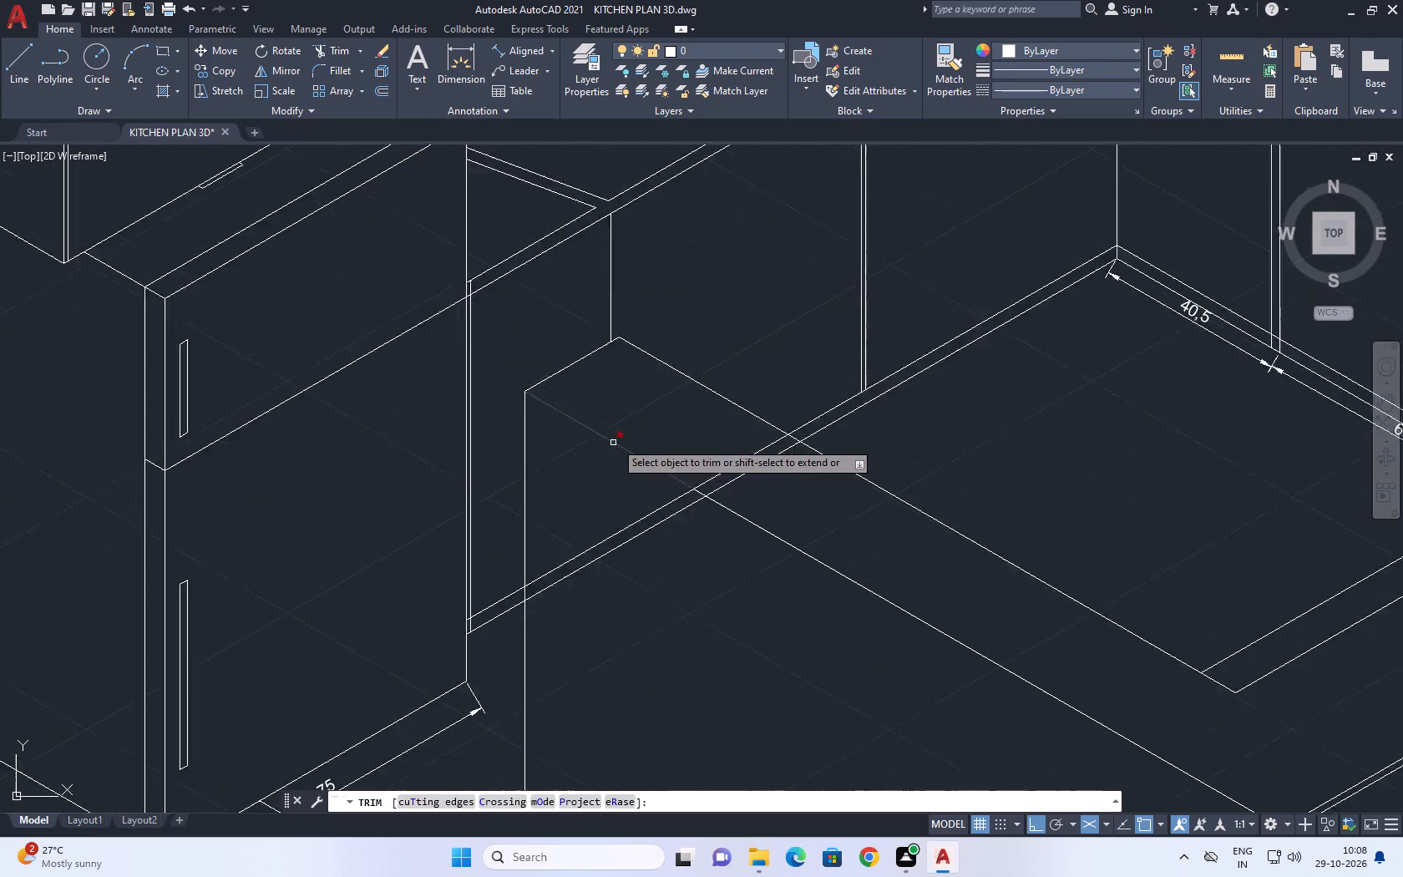
pyautogui.click(866, 523)
pyautogui.click(800, 469)
pyautogui.click(646, 631)
pyautogui.click(618, 552)
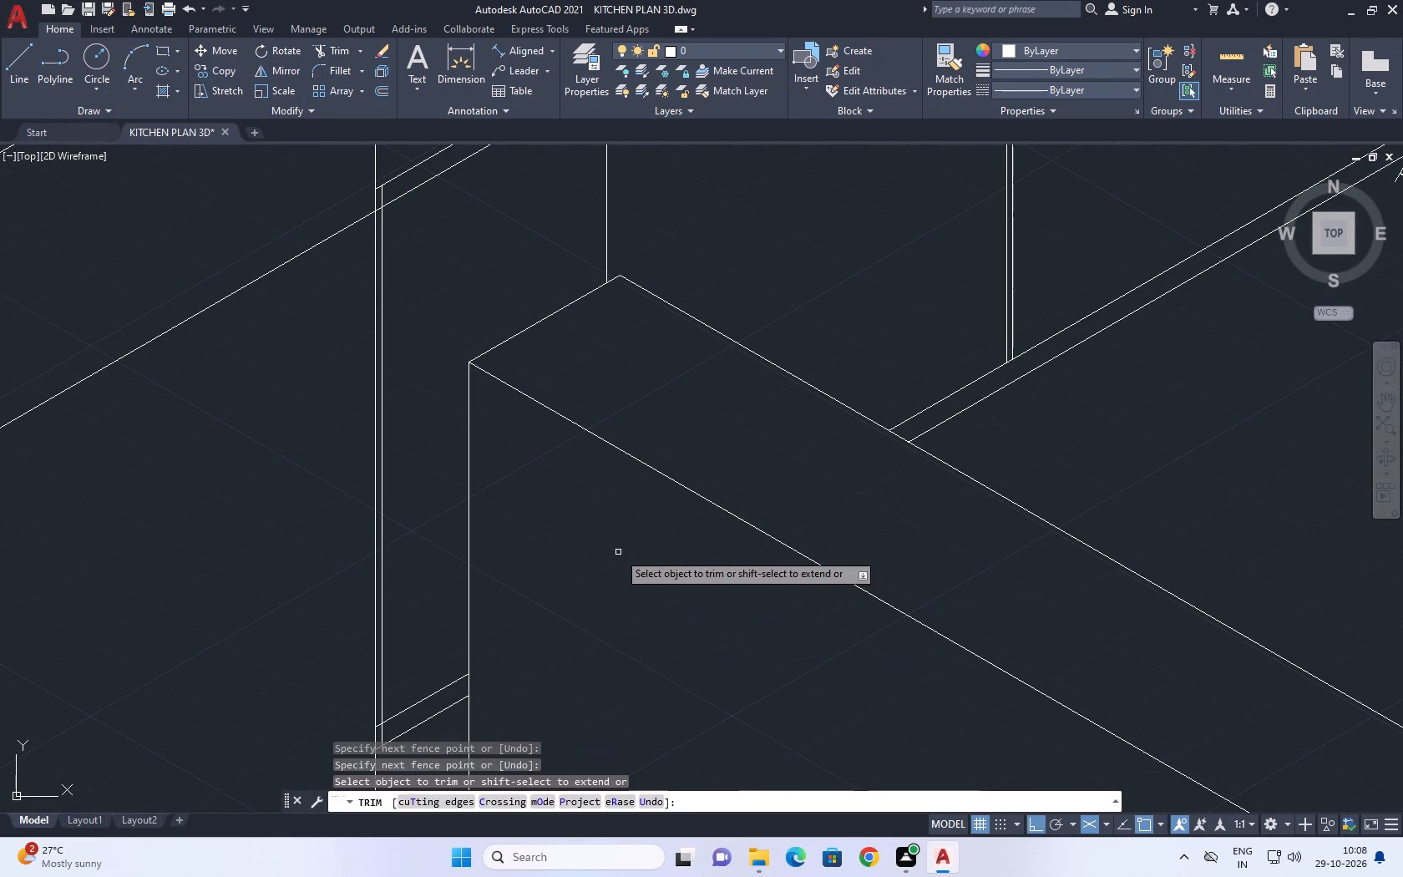
pyautogui.rightClick(716, 457)
pyautogui.click(775, 494)
# Trim the base cabinets' 150° floor line and the double vertical cabinet line where they run across the side countertop.
pyautogui.scroll(-5, 783, 479)
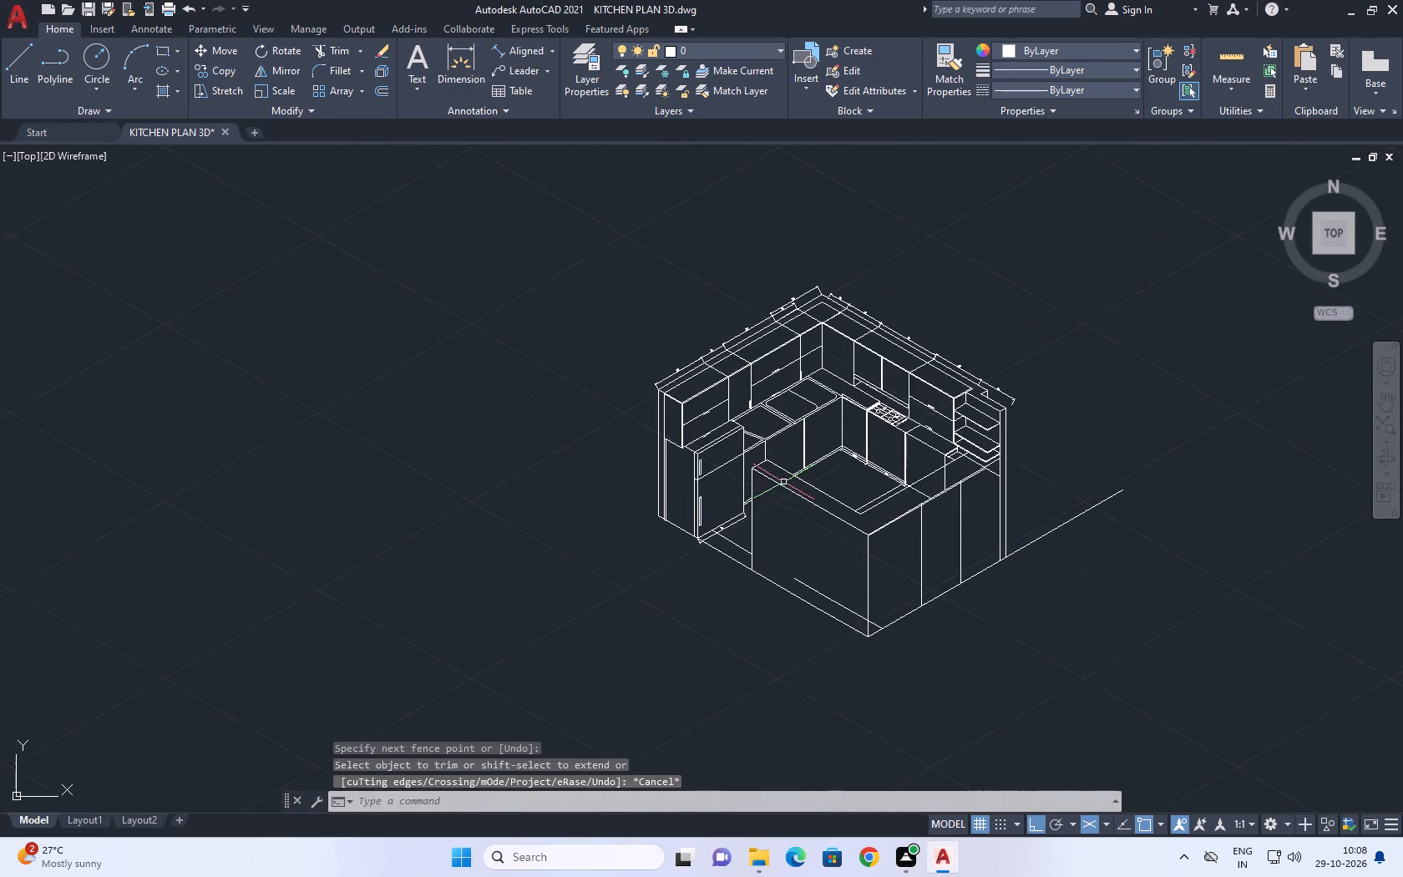
pyautogui.moveTo(803, 520); pyautogui.dragTo(794, 500, button='middle')
pyautogui.scroll(2, 820, 599)
pyautogui.click(874, 561)
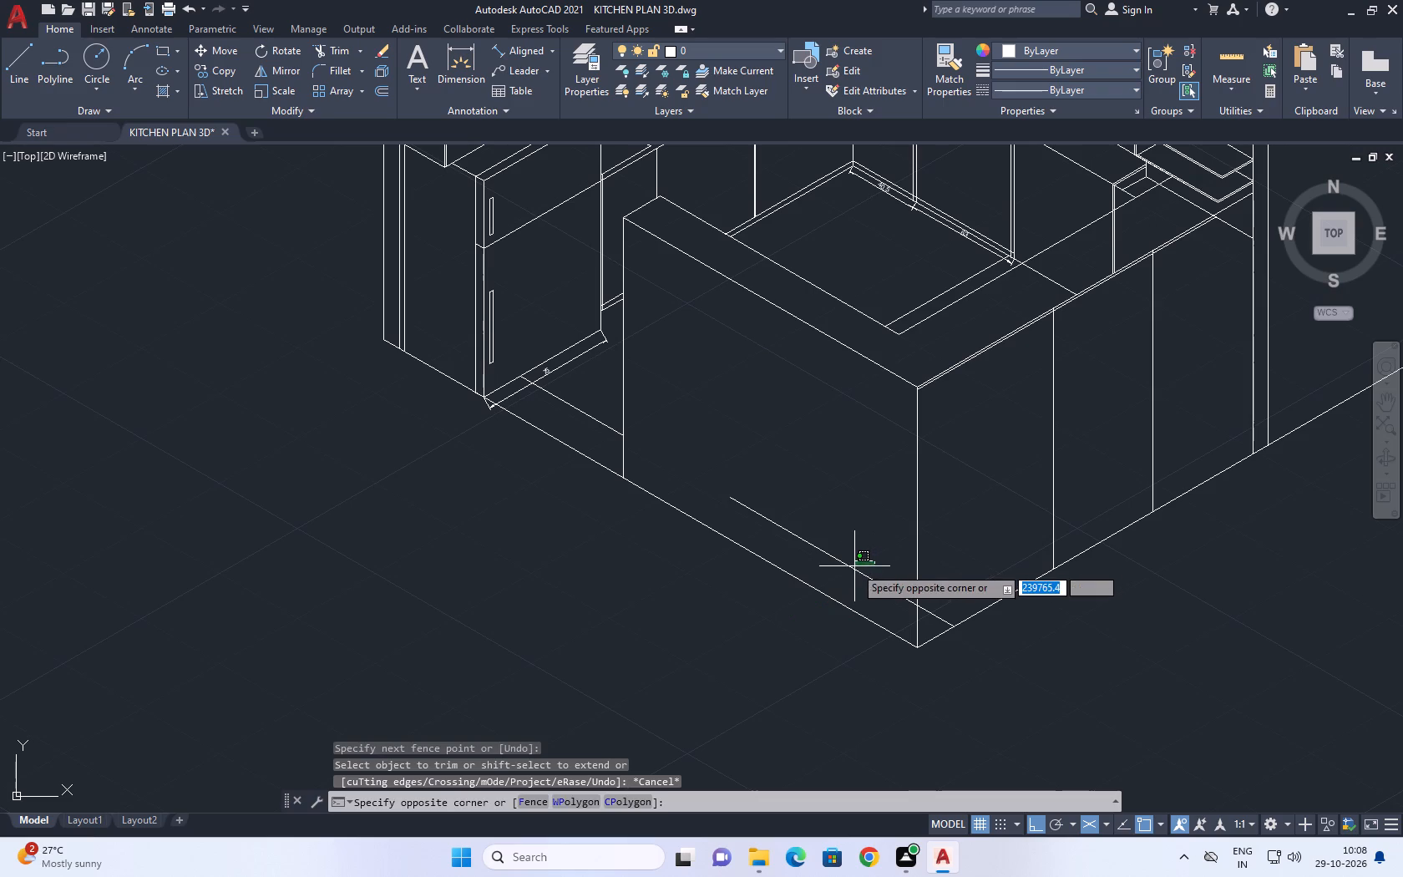
pyautogui.click(861, 511)
pyautogui.moveTo(849, 486); pyautogui.dragTo(849, 509, button='middle')
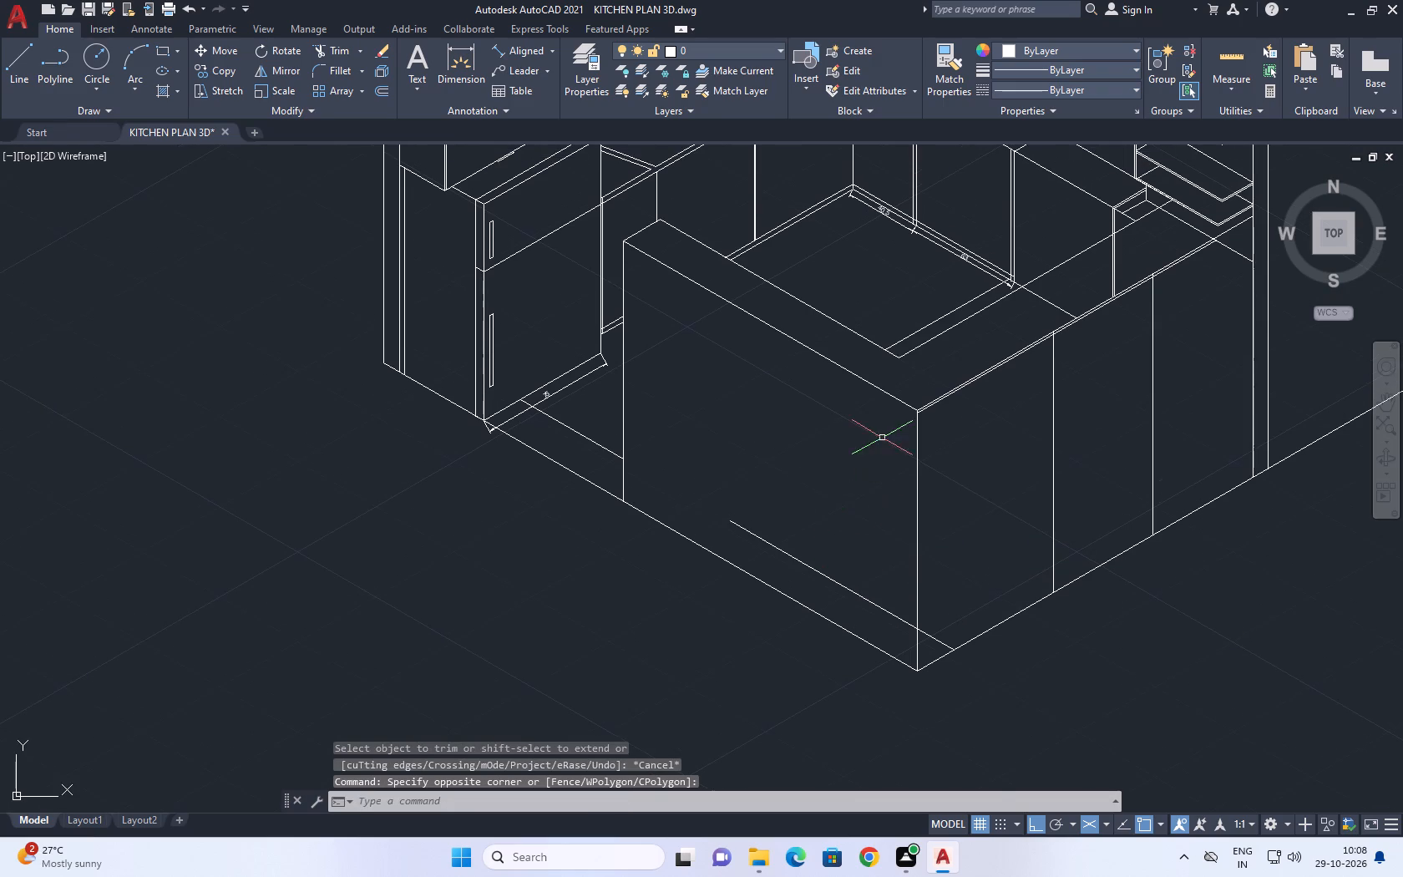
pyautogui.moveTo(862, 467); pyautogui.dragTo(735, 605, button='middle')
pyautogui.click(340, 50)
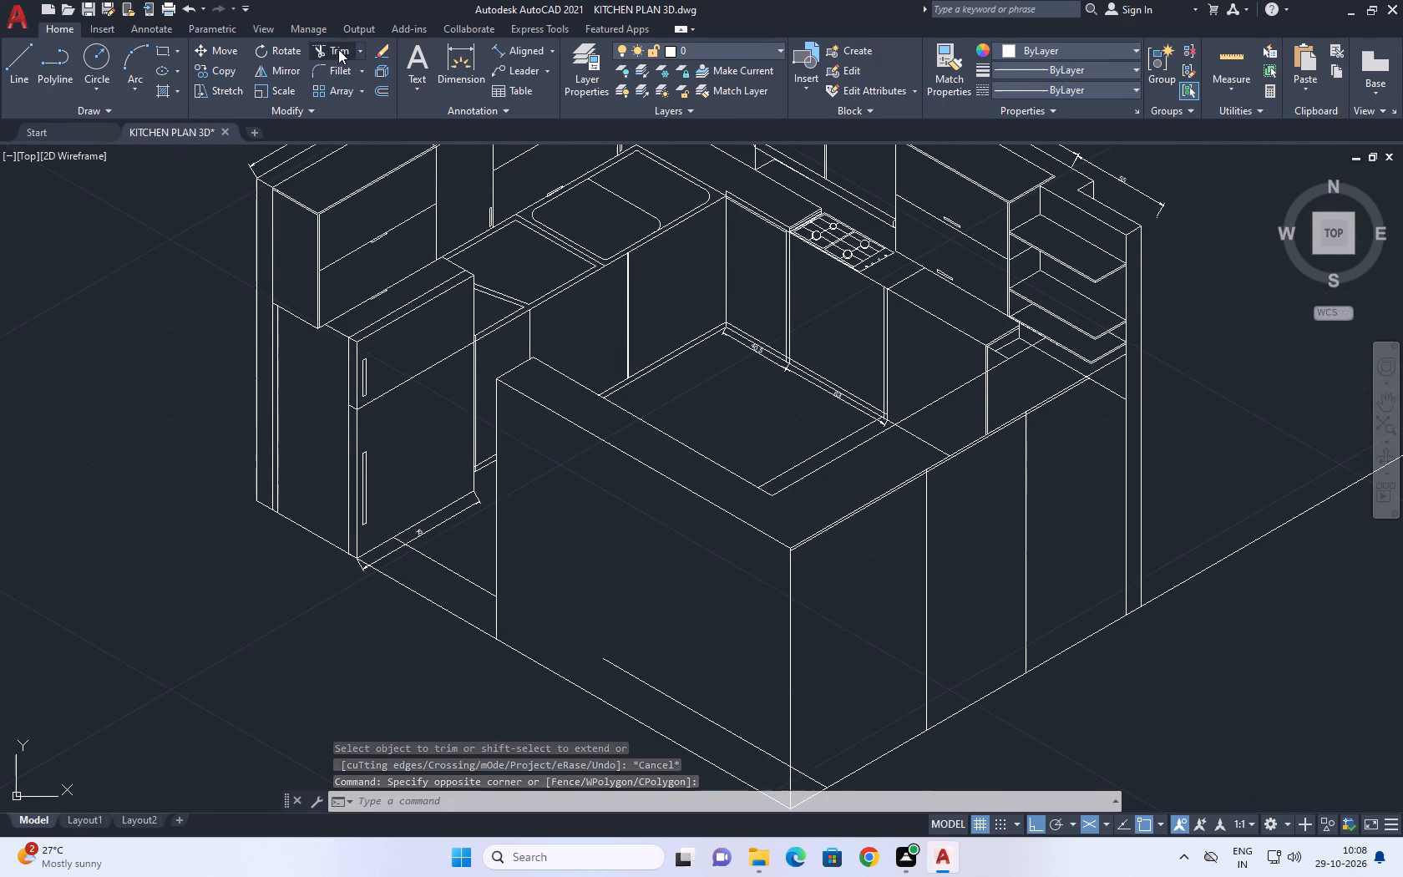
pyautogui.scroll(2, 900, 418)
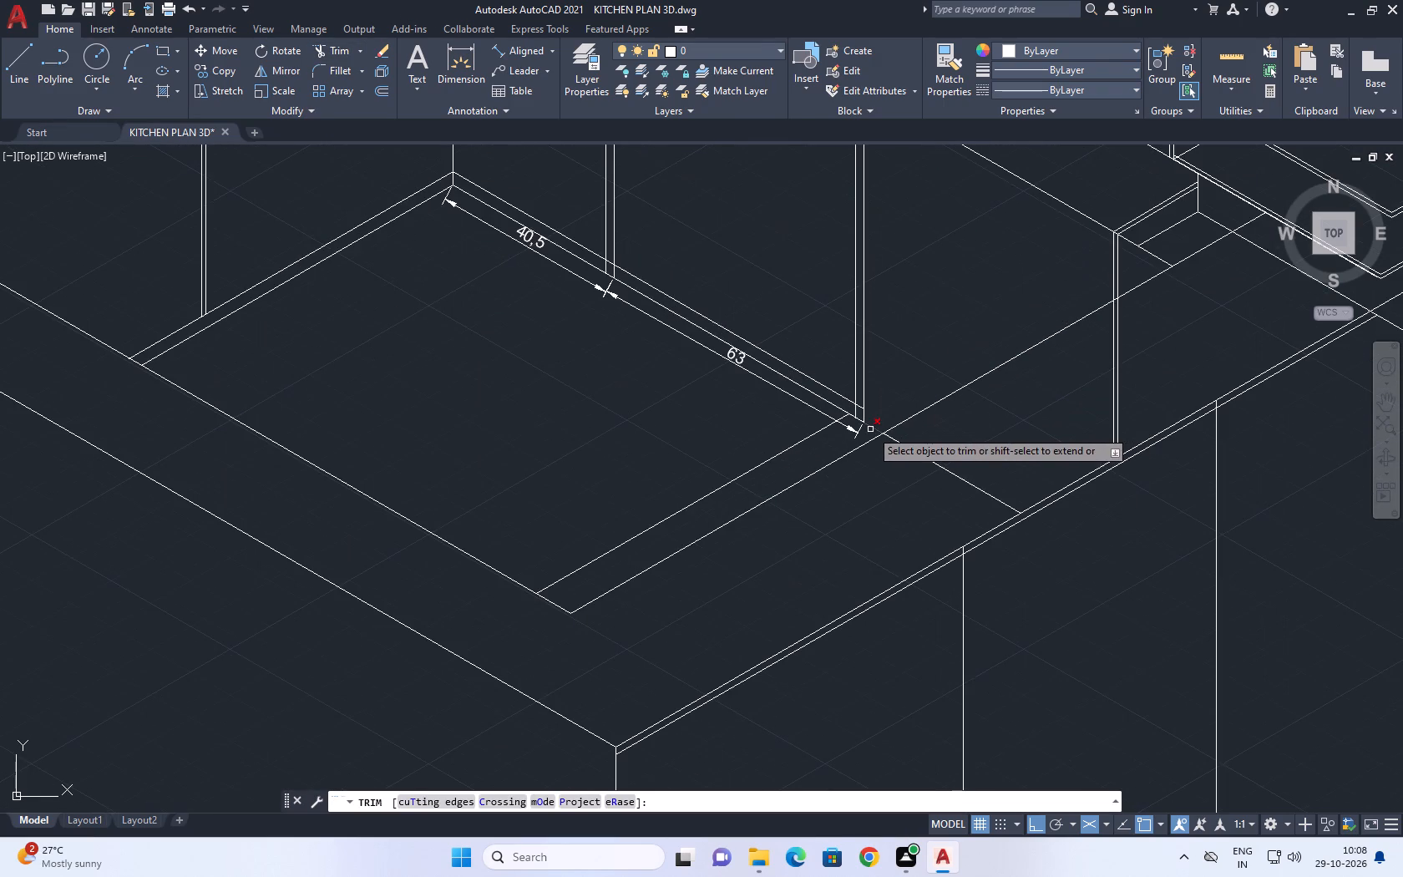
pyautogui.click(911, 442)
pyautogui.click(900, 462)
pyautogui.scroll(-2, 965, 441)
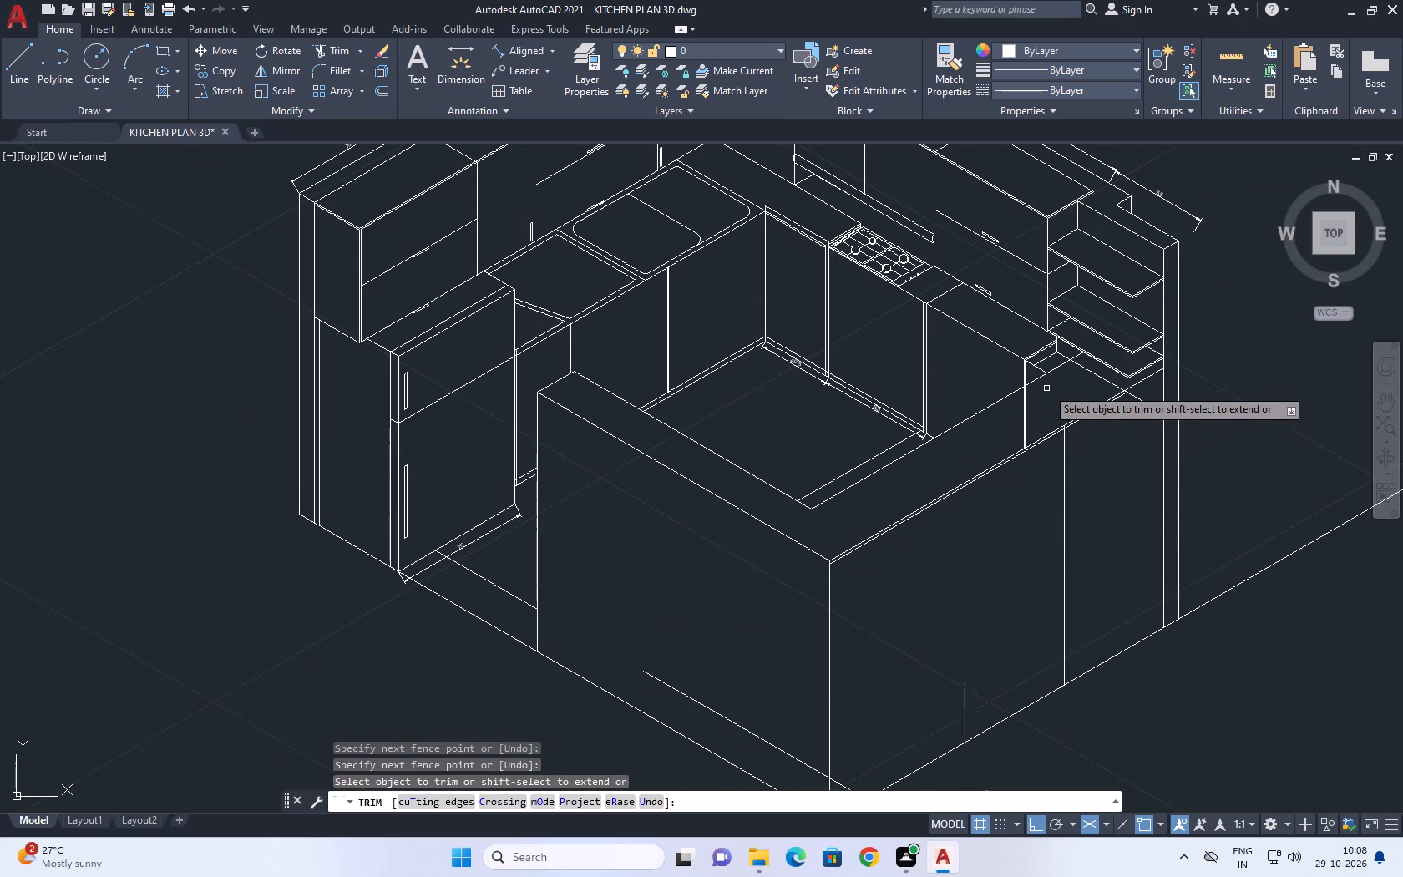
pyautogui.moveTo(1046, 388); pyautogui.dragTo(1005, 464, button='middle')
pyautogui.middleClick(1005, 464)
pyautogui.click(995, 474)
pyautogui.click(955, 494)
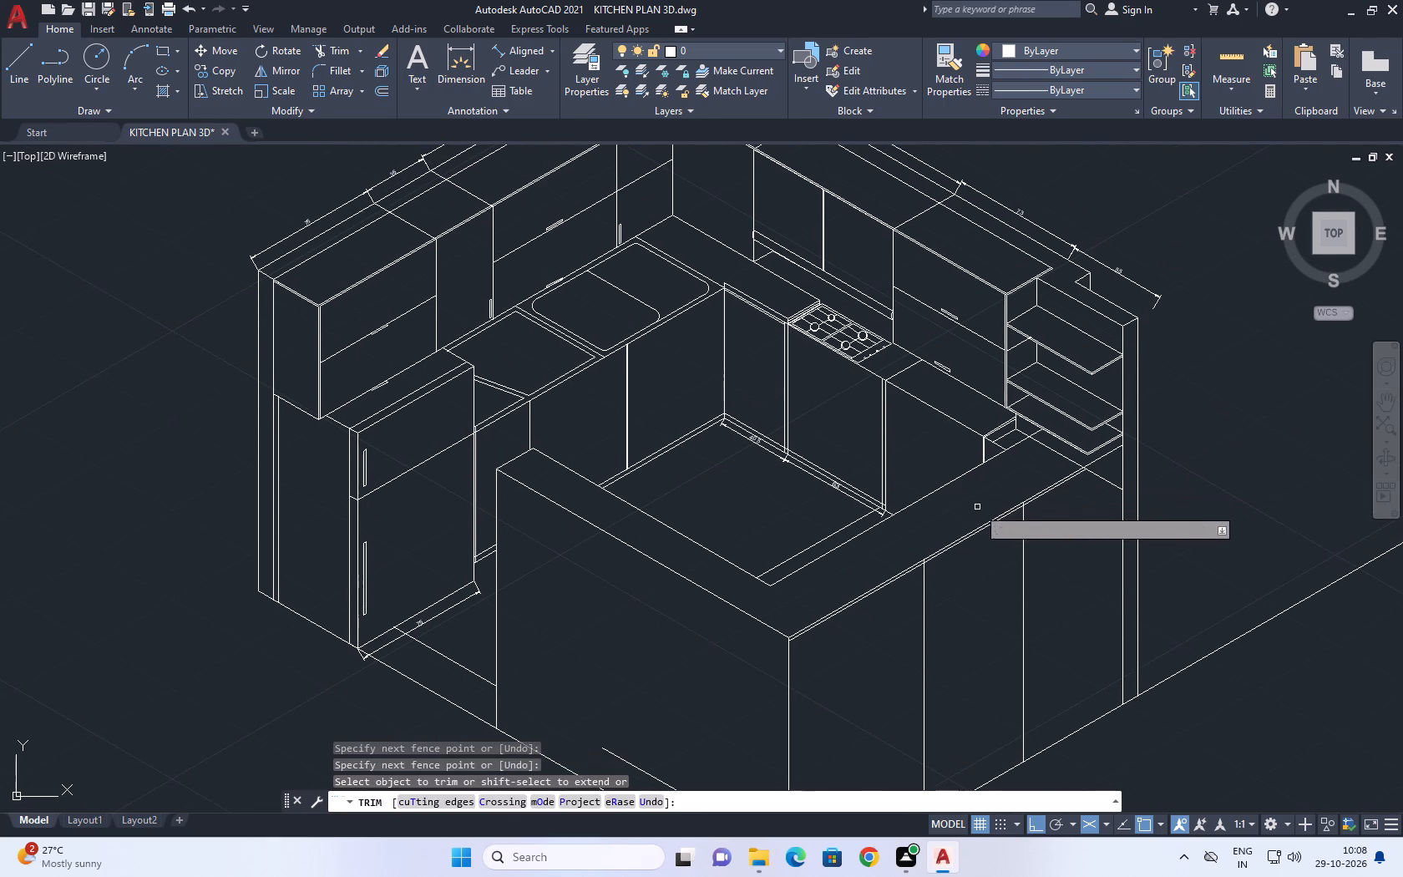
# Trim the 150° line crossing the side countertop below the open shelves, including its remaining pieces beyond the countertop's outer edge.
pyautogui.moveTo(974, 507); pyautogui.dragTo(742, 412, button='middle')
pyautogui.scroll(1, 837, 357)
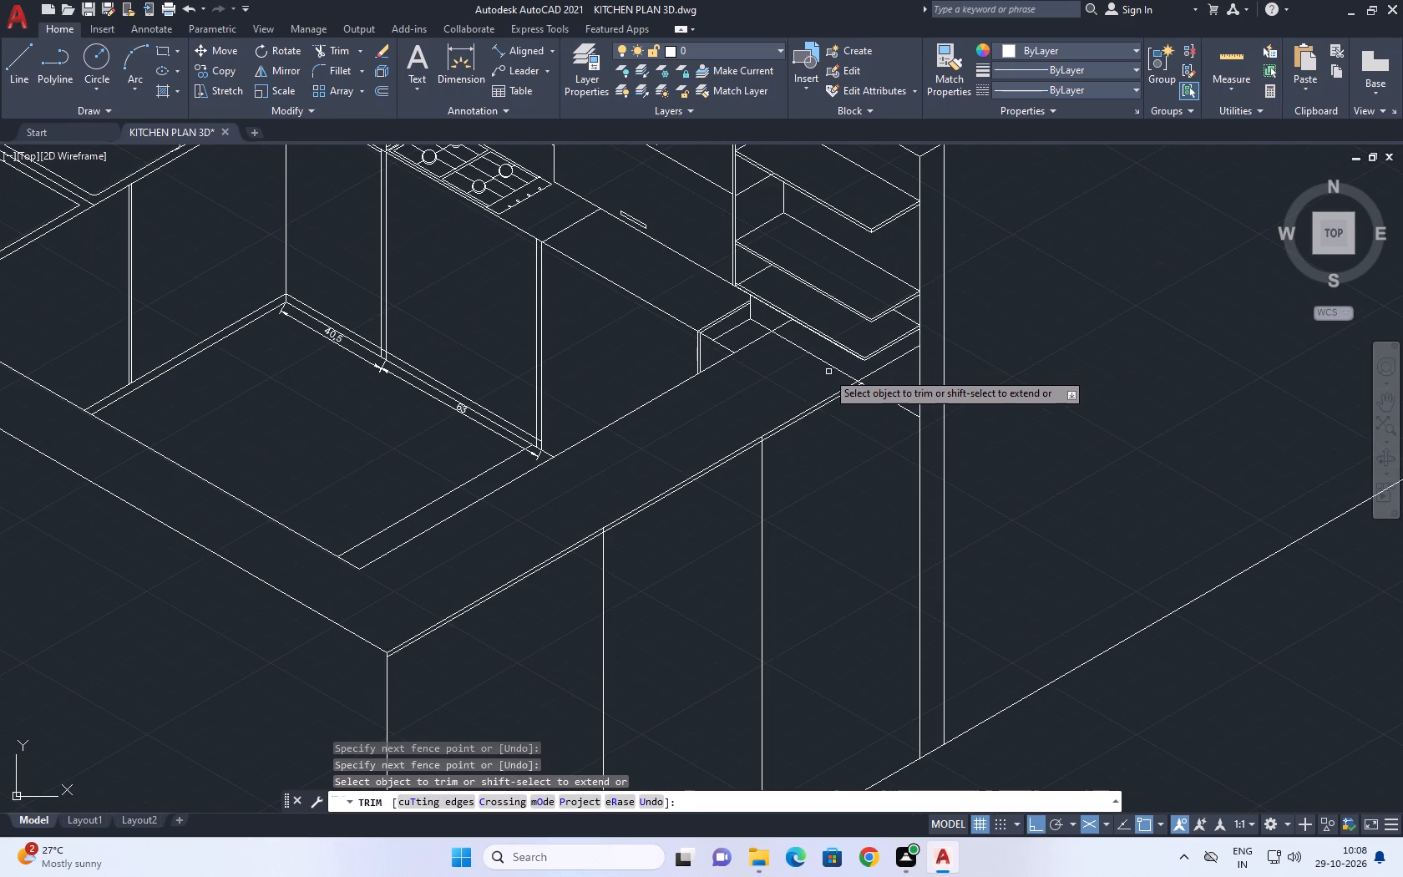
pyautogui.click(825, 361)
pyautogui.moveTo(901, 422); pyautogui.dragTo(917, 453, button='middle')
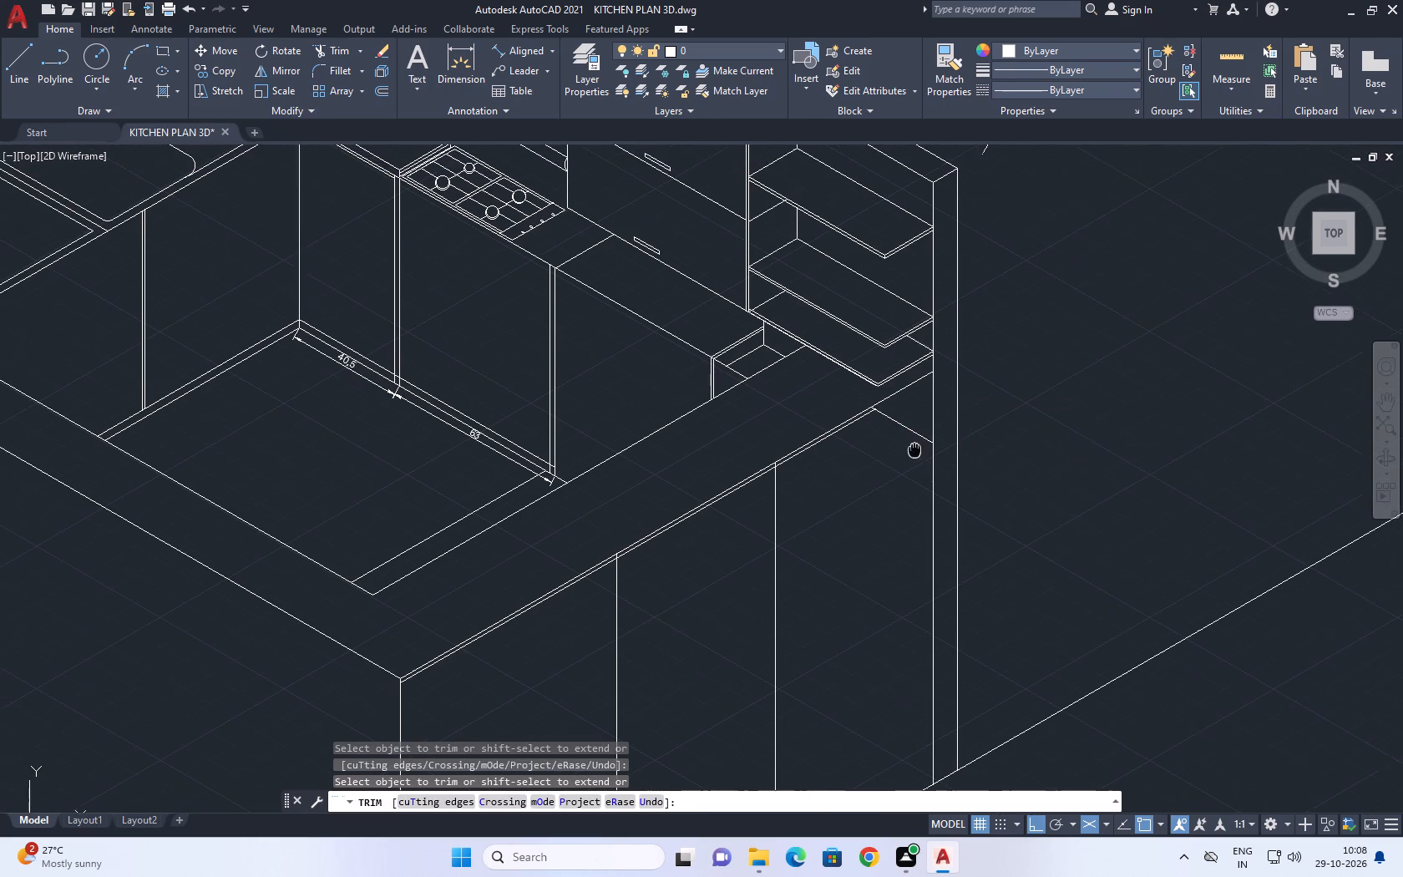
pyautogui.moveTo(917, 453); pyautogui.dragTo(918, 454, button='middle')
pyautogui.moveTo(913, 450); pyautogui.dragTo(875, 443, button='middle')
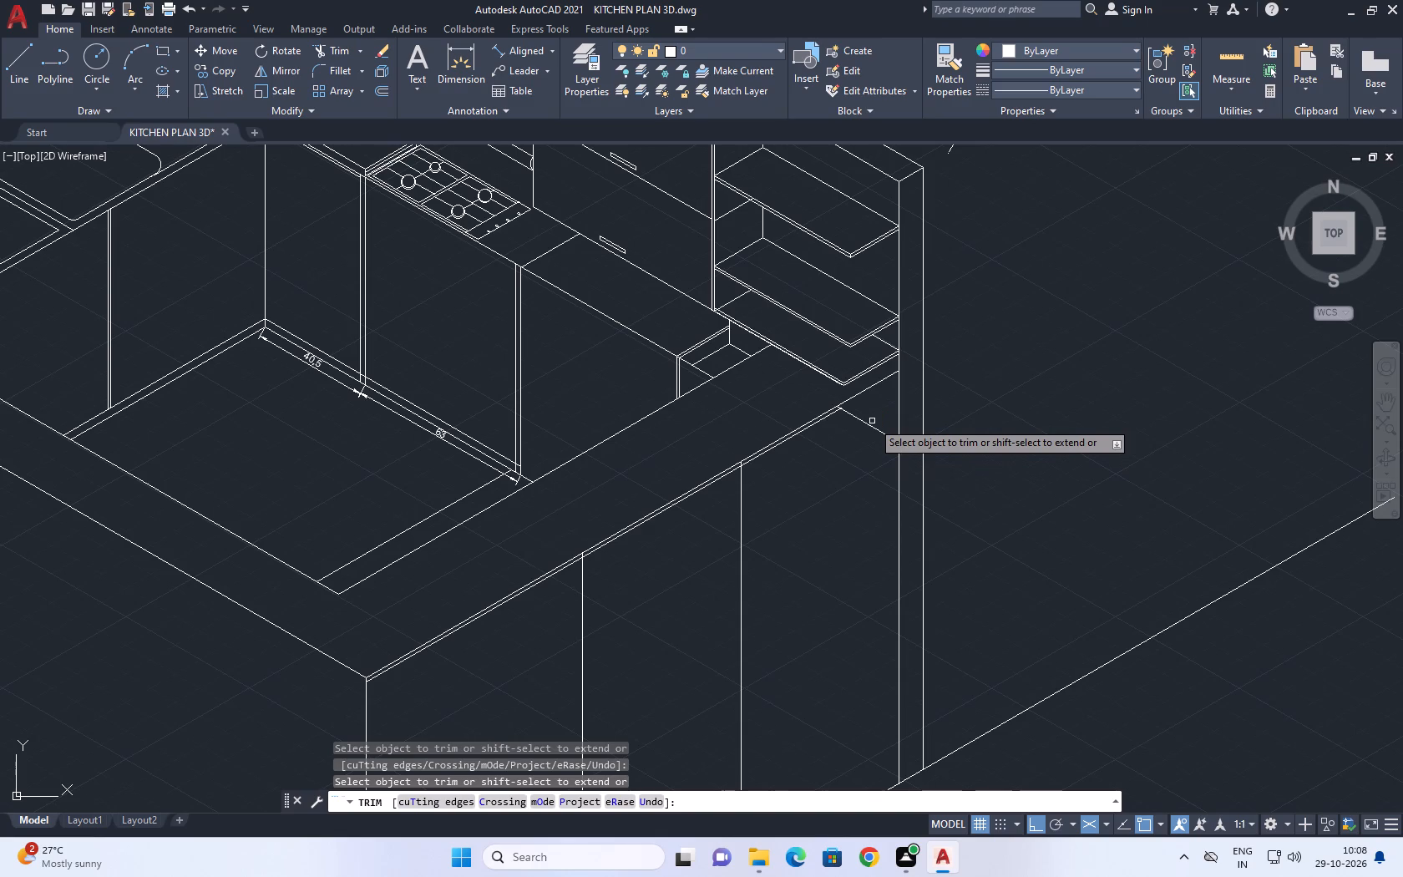
pyautogui.click(869, 420)
pyautogui.click(860, 432)
pyautogui.scroll(2, 846, 412)
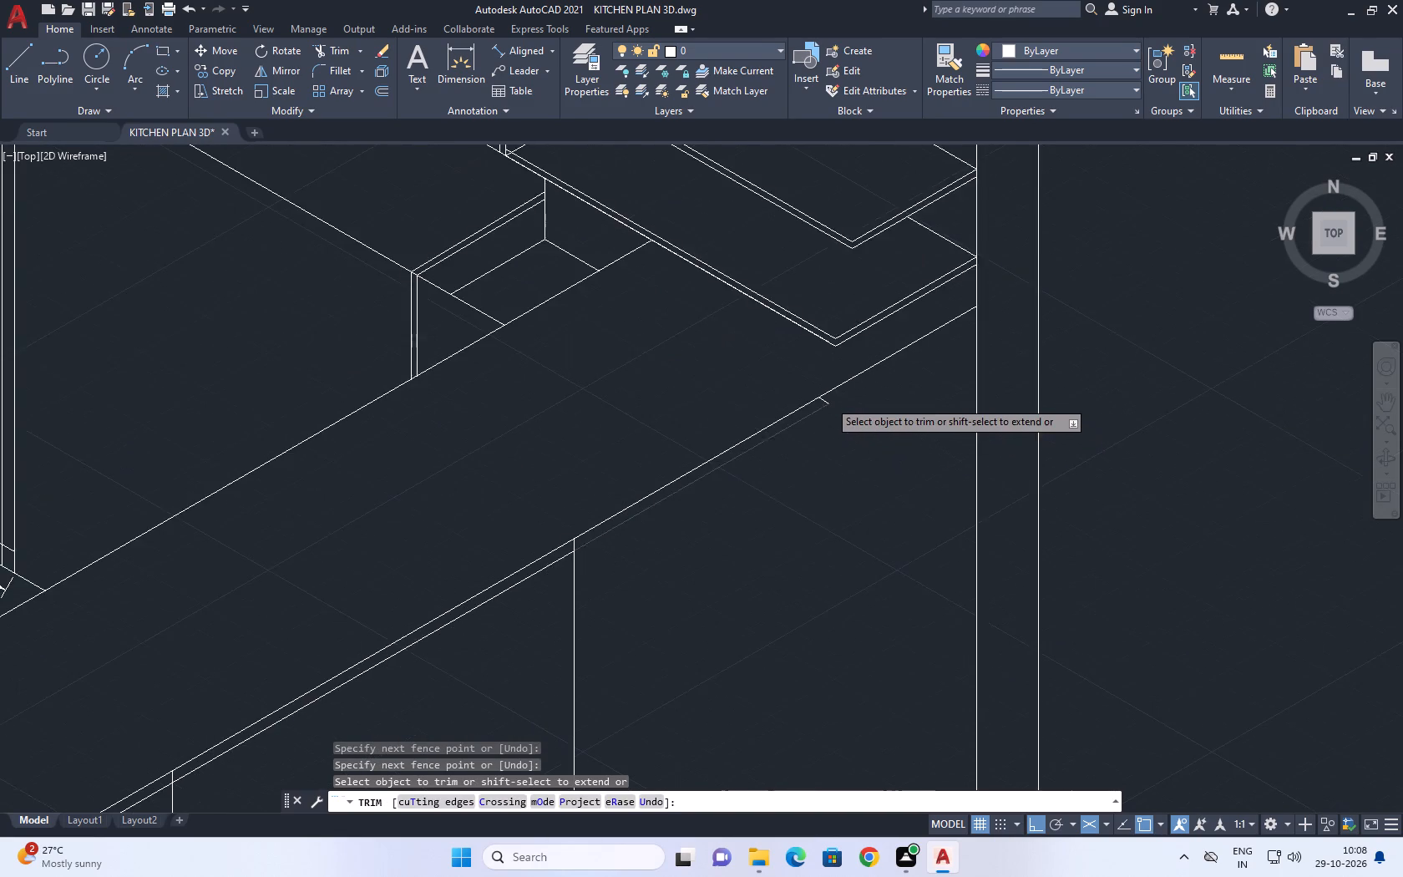
pyautogui.scroll(2, 828, 400)
pyautogui.click(827, 400)
pyautogui.click(805, 408)
pyautogui.rightClick(832, 399)
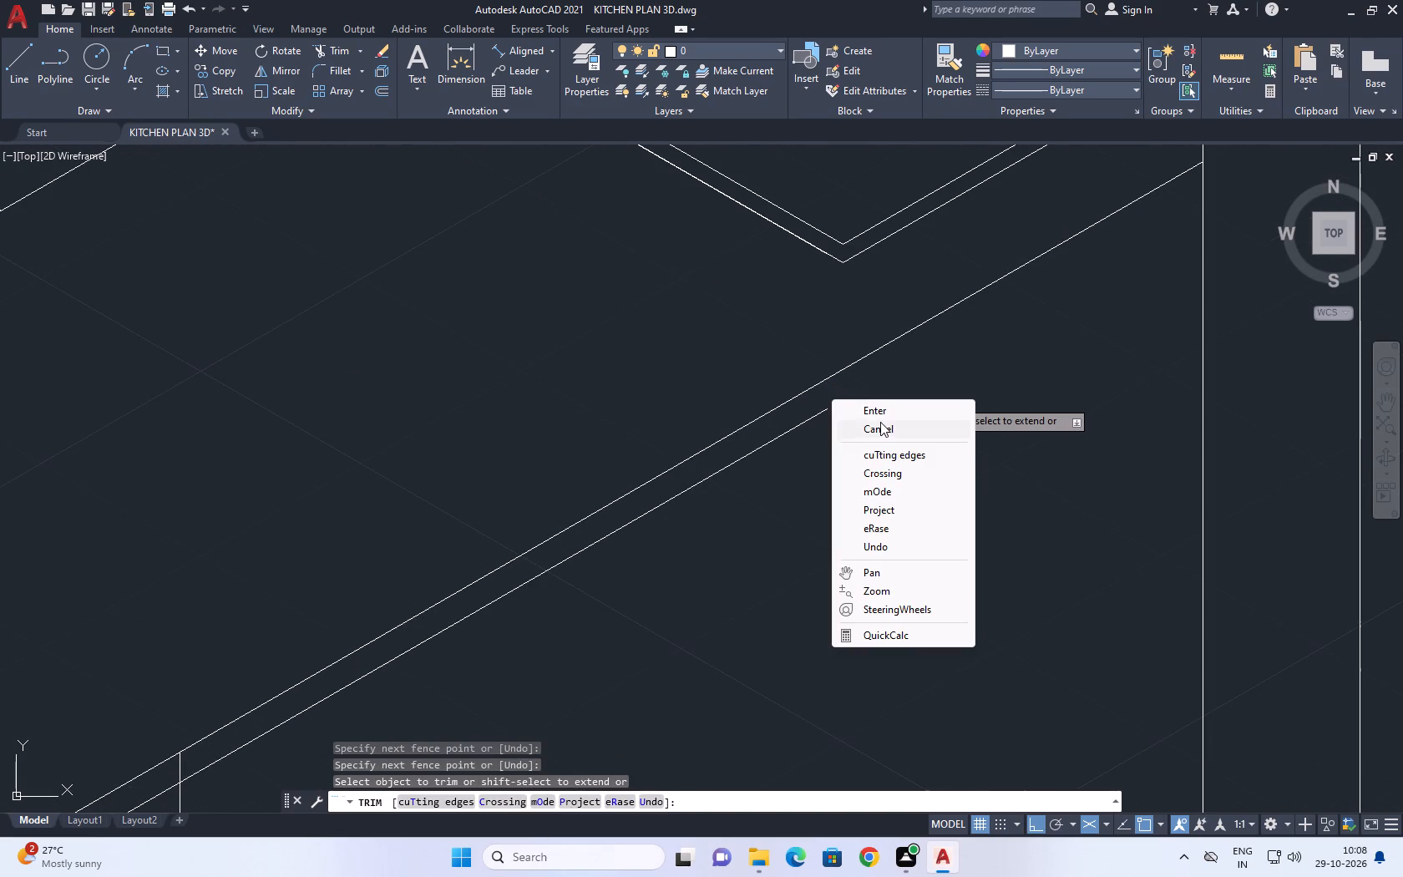
pyautogui.click(880, 422)
# Stretch the endpoint of the side countertop's lower 30° edge past the end wall's inner vertical line.
pyautogui.moveTo(864, 408); pyautogui.dragTo(850, 408)
pyautogui.click(793, 407)
pyautogui.moveTo(833, 425); pyautogui.dragTo(747, 533, button='middle')
pyautogui.scroll(1, 757, 504)
pyautogui.click(744, 553)
pyautogui.click(703, 494)
pyautogui.click(729, 530)
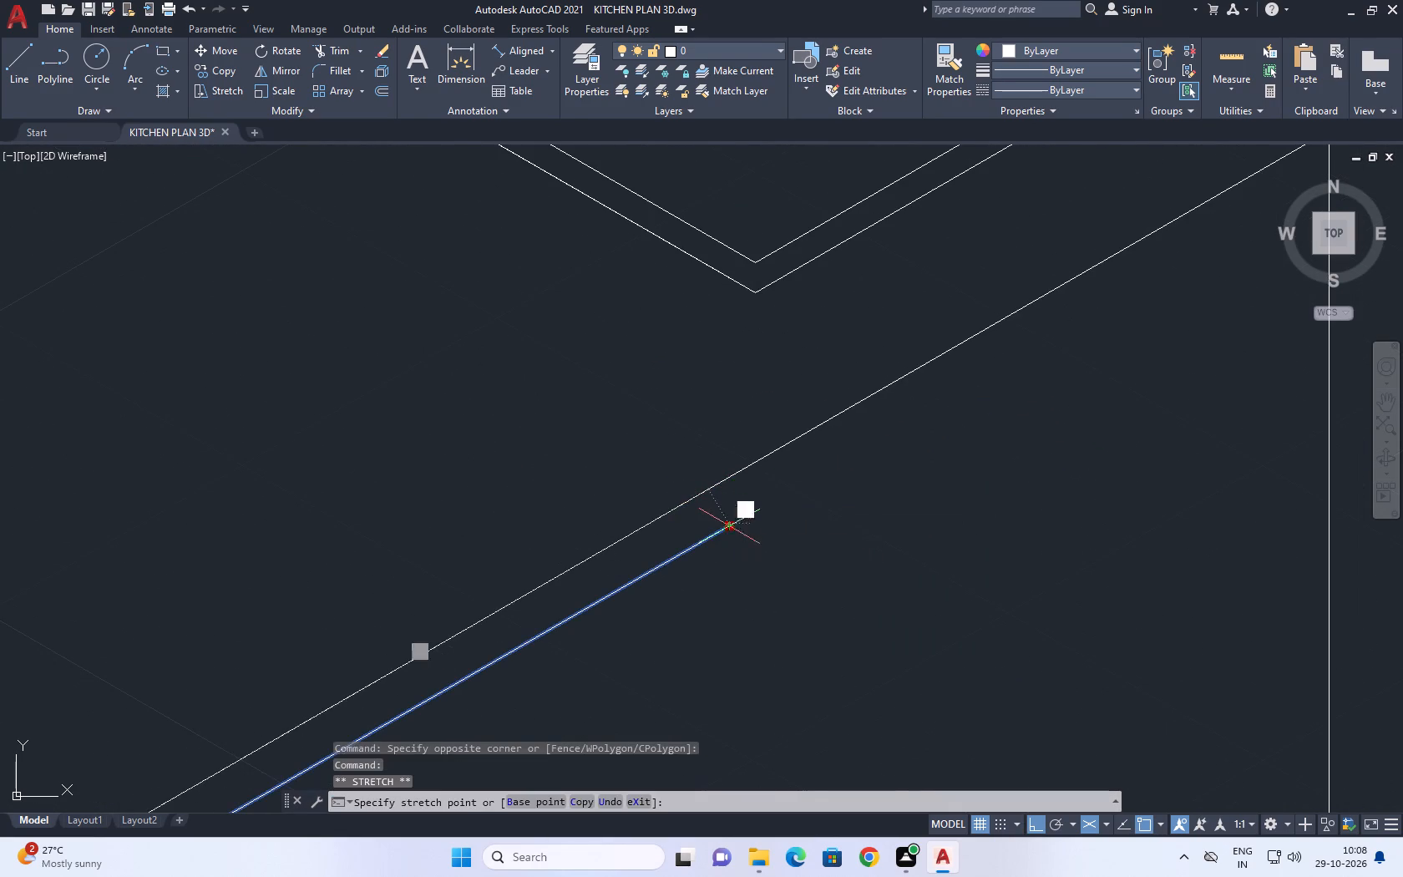
pyautogui.scroll(-2, 882, 486)
pyautogui.moveTo(967, 415); pyautogui.dragTo(753, 531, button='middle')
pyautogui.scroll(1, 873, 507)
pyautogui.click(908, 472)
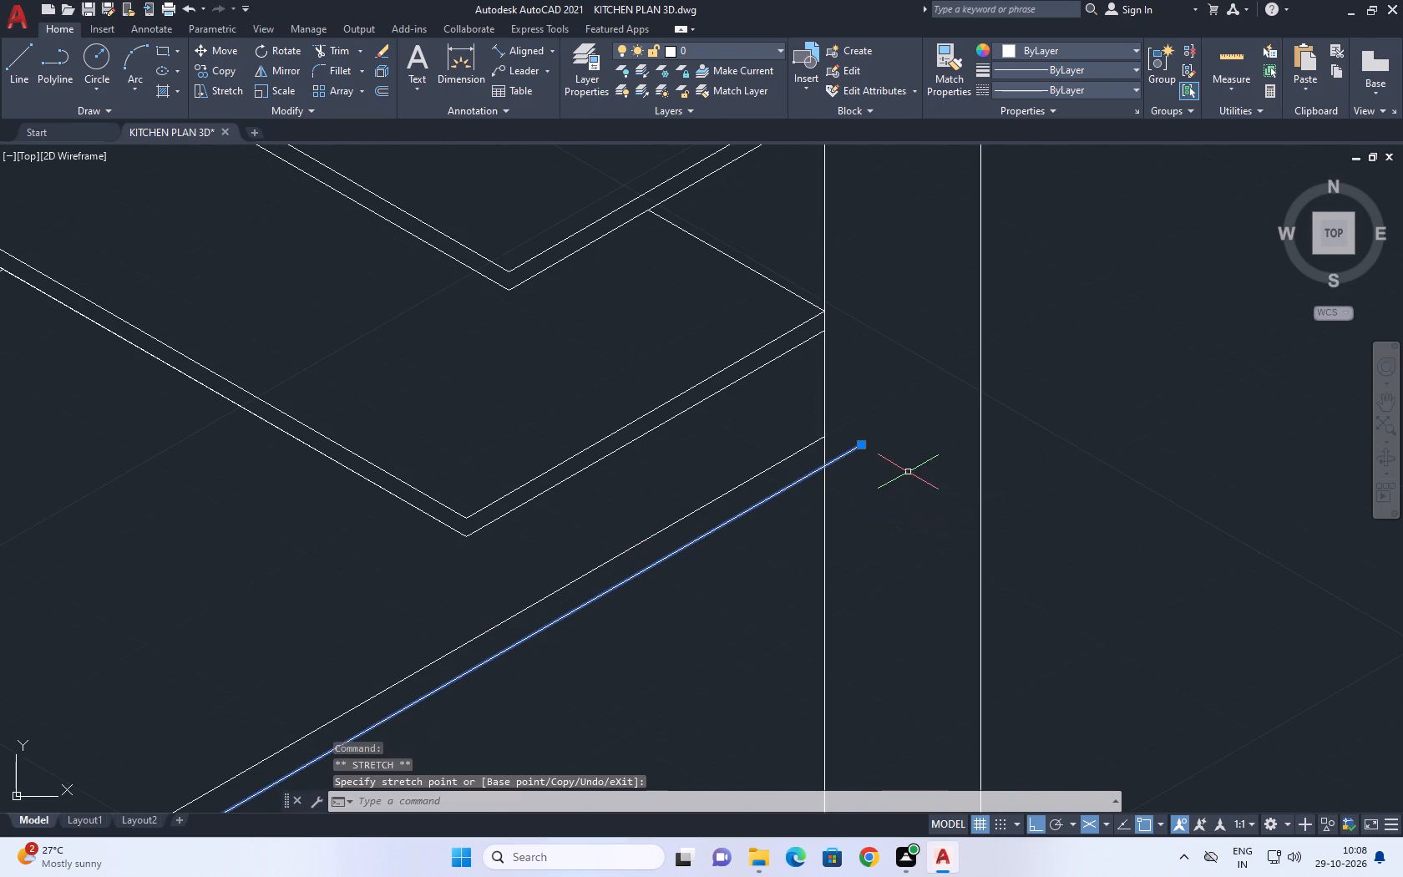
pyautogui.rightClick(923, 428)
pyautogui.click(991, 297)
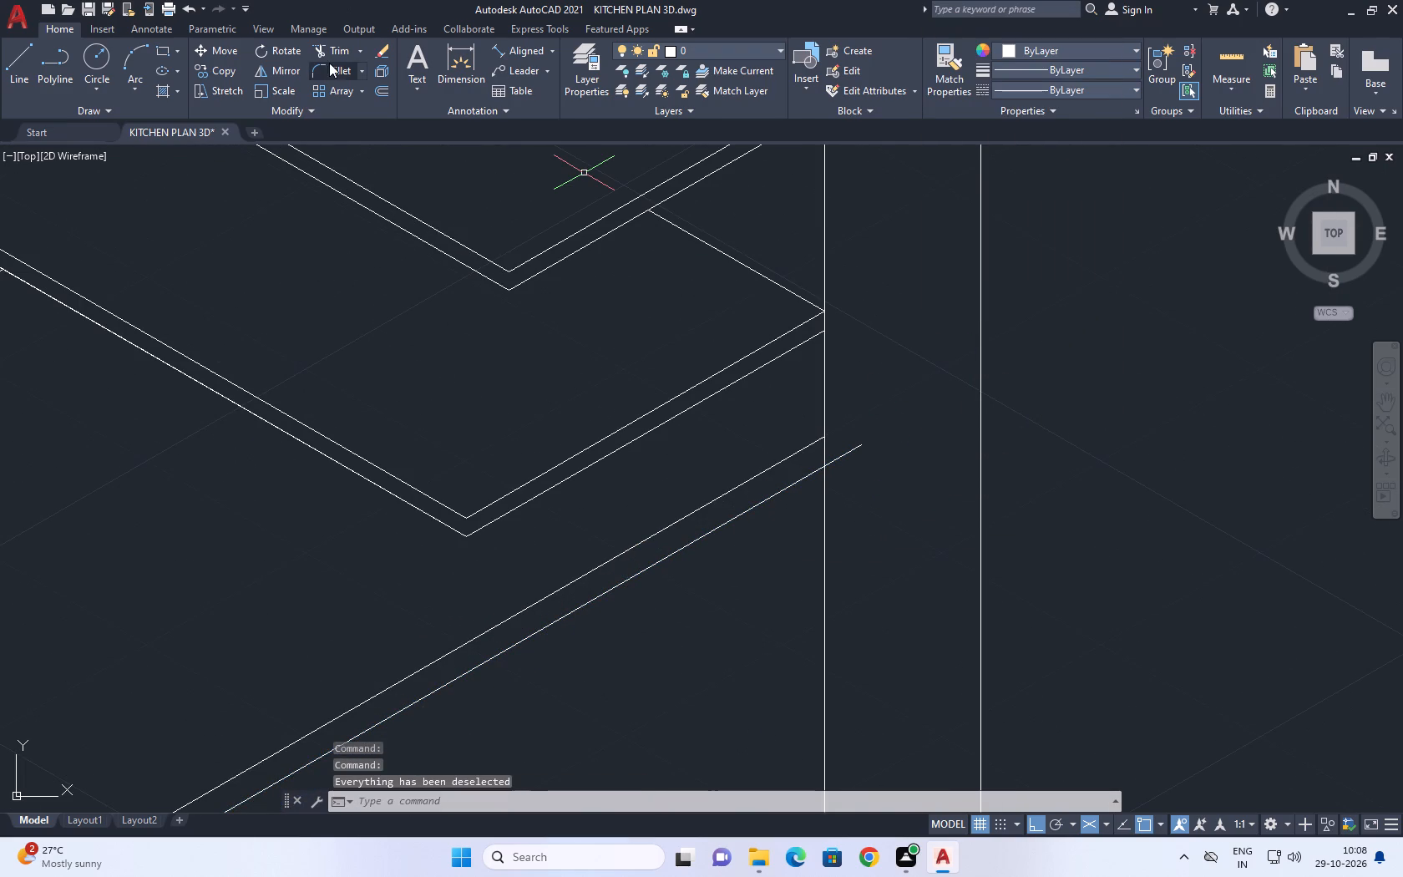
# Trim the lower 30° countertop edge's overshoot at the end wall's inner vertical line.
pyautogui.click(339, 53)
pyautogui.scroll(2, 821, 509)
pyautogui.click(841, 313)
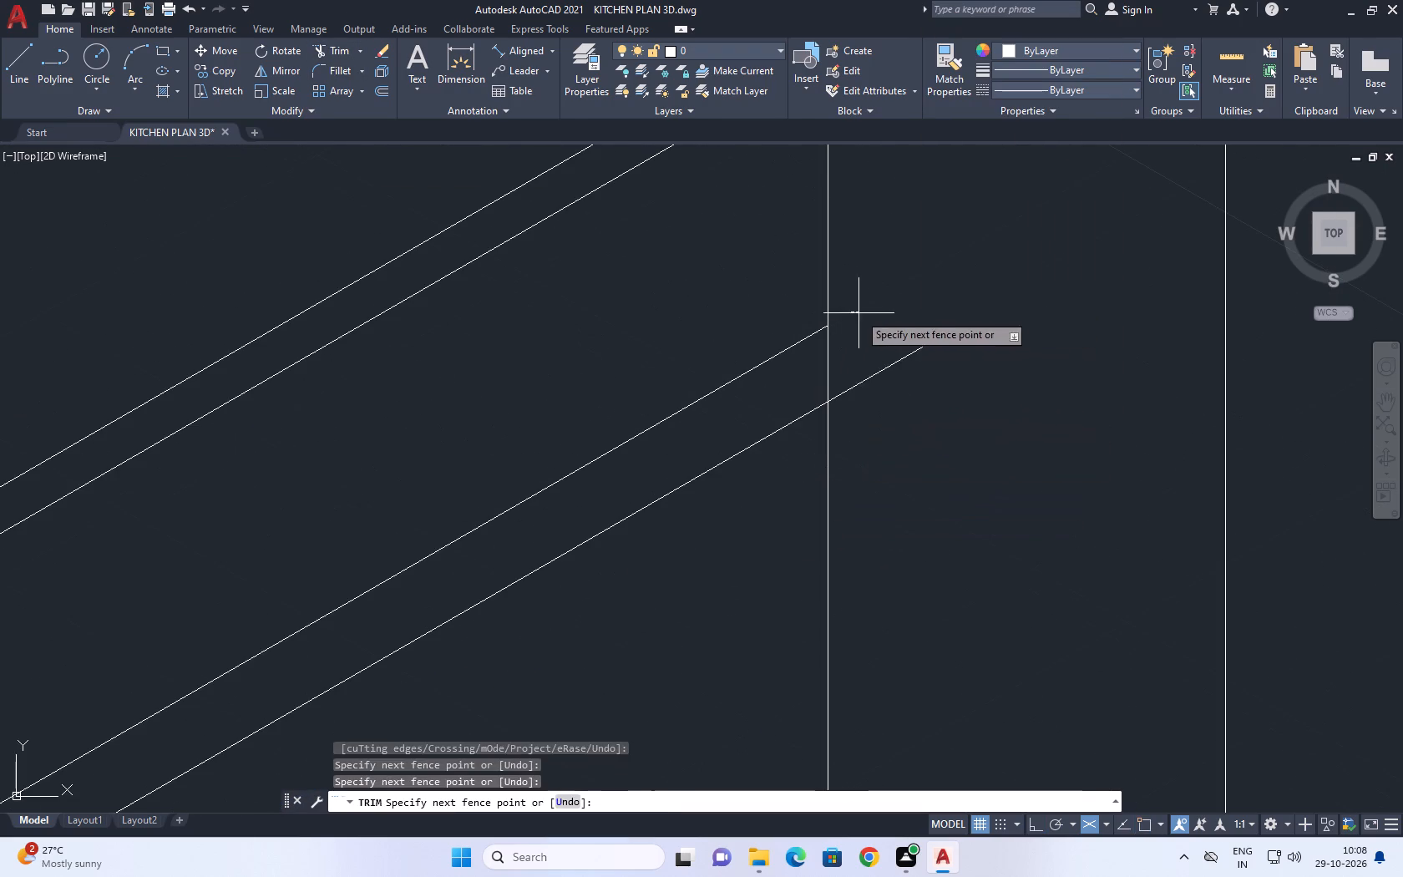
pyautogui.click(872, 402)
pyautogui.rightClick(884, 285)
pyautogui.click(945, 312)
pyautogui.scroll(-5, 945, 337)
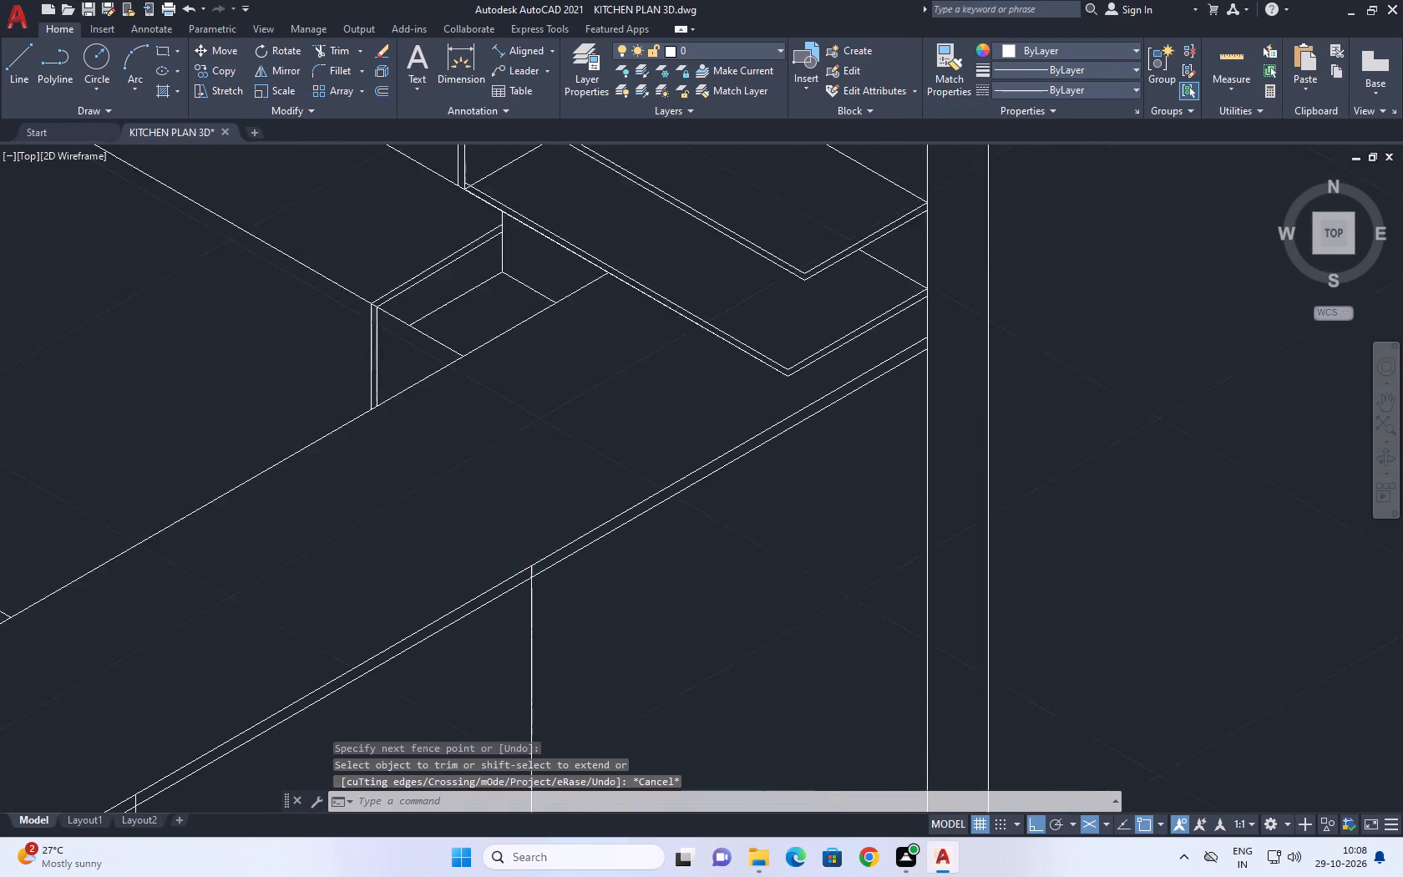
# Examine the base cabinets' 150° floor line near the 63 dimension, where it meets the countertop's inner edge.
pyautogui.moveTo(813, 363); pyautogui.dragTo(1027, 410, button='middle')
pyautogui.middleClick(1028, 411)
pyautogui.scroll(-1, 1030, 412)
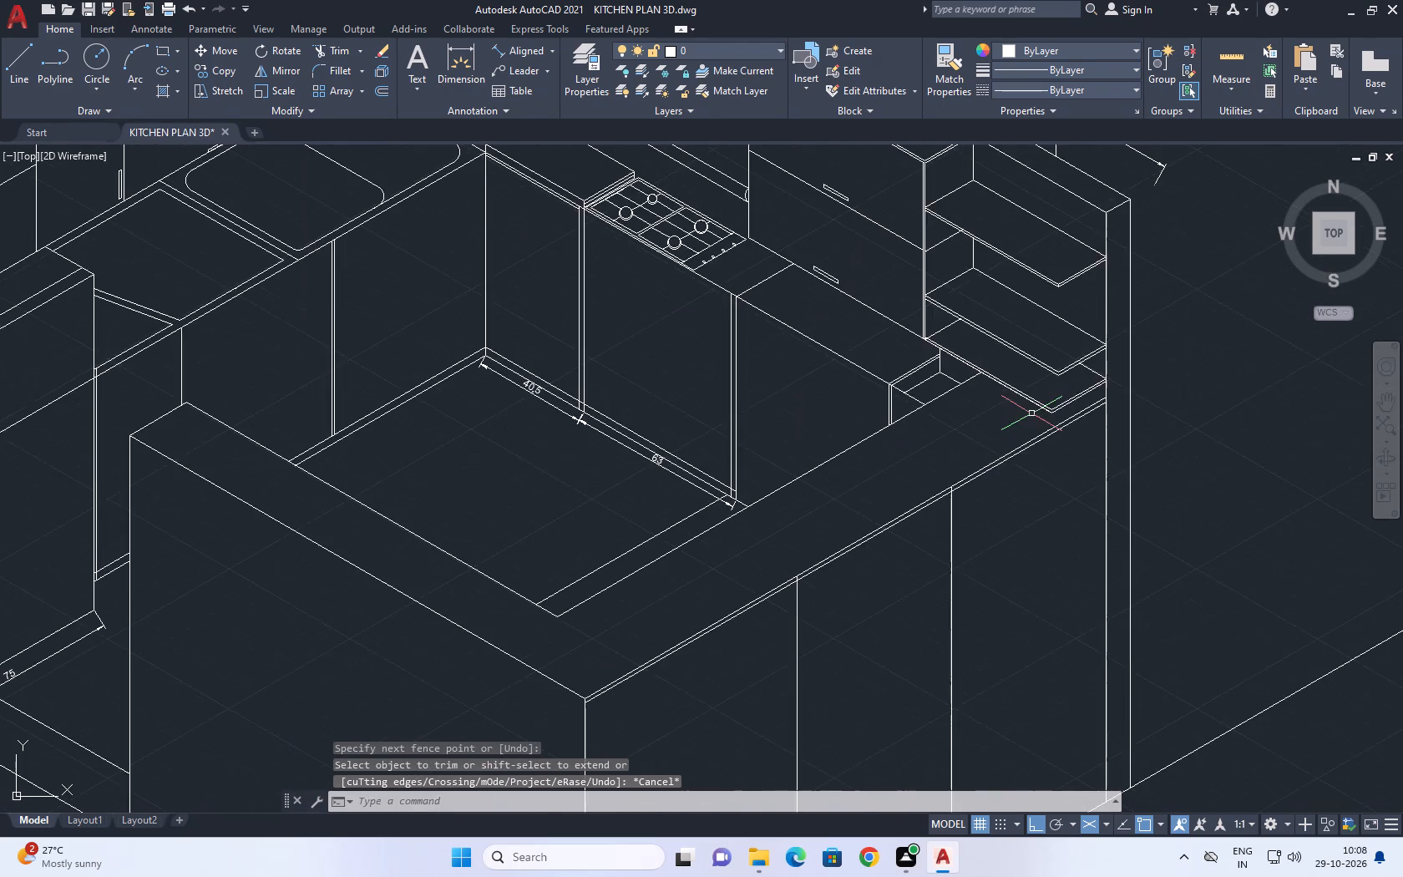
pyautogui.scroll(-1, 879, 443)
pyautogui.scroll(6, 757, 495)
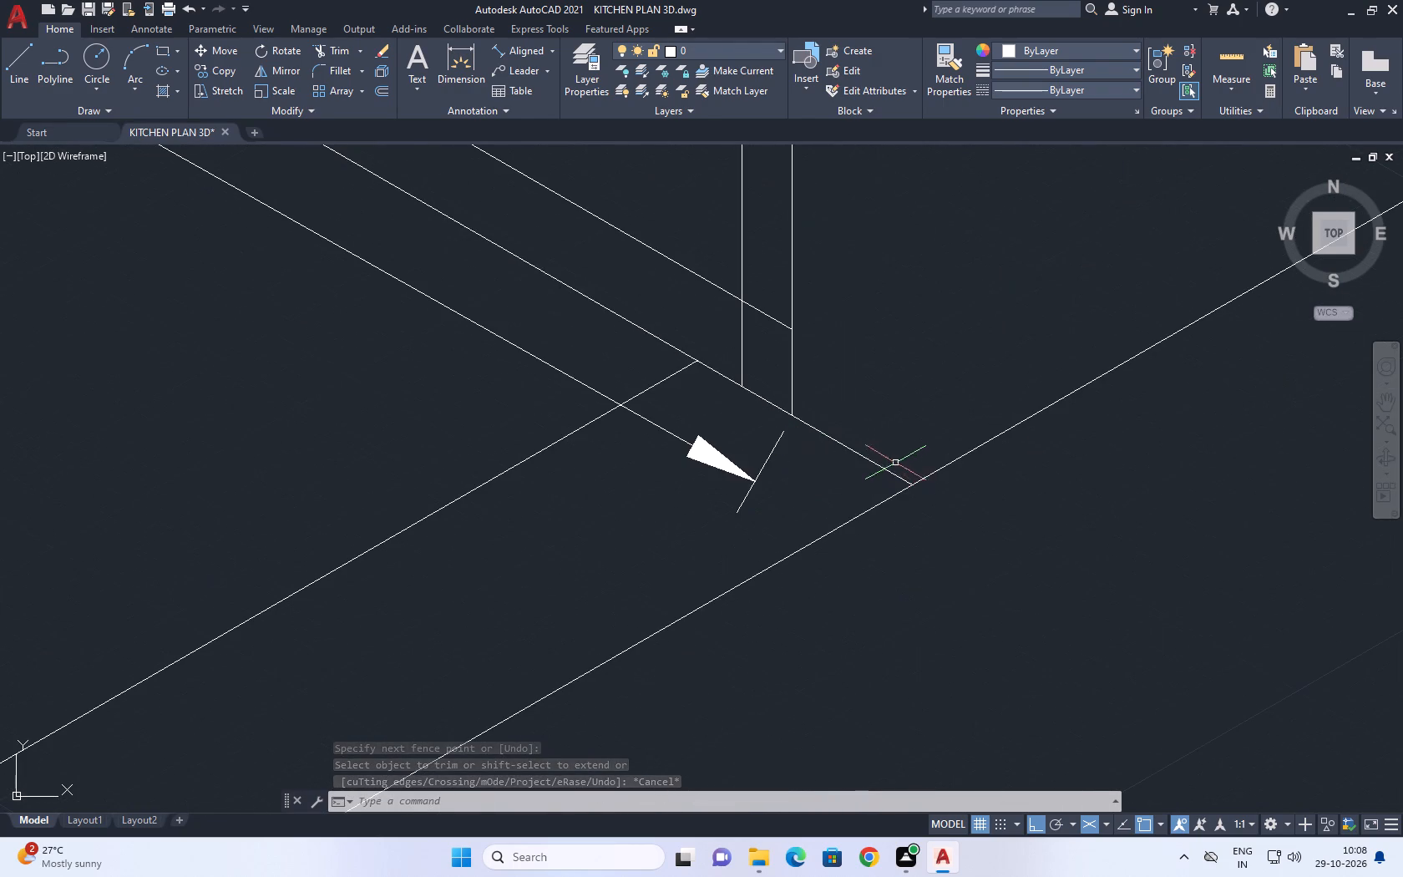
pyautogui.click(895, 462)
pyautogui.click(864, 466)
pyautogui.scroll(-5, 895, 462)
pyautogui.scroll(-1, 943, 520)
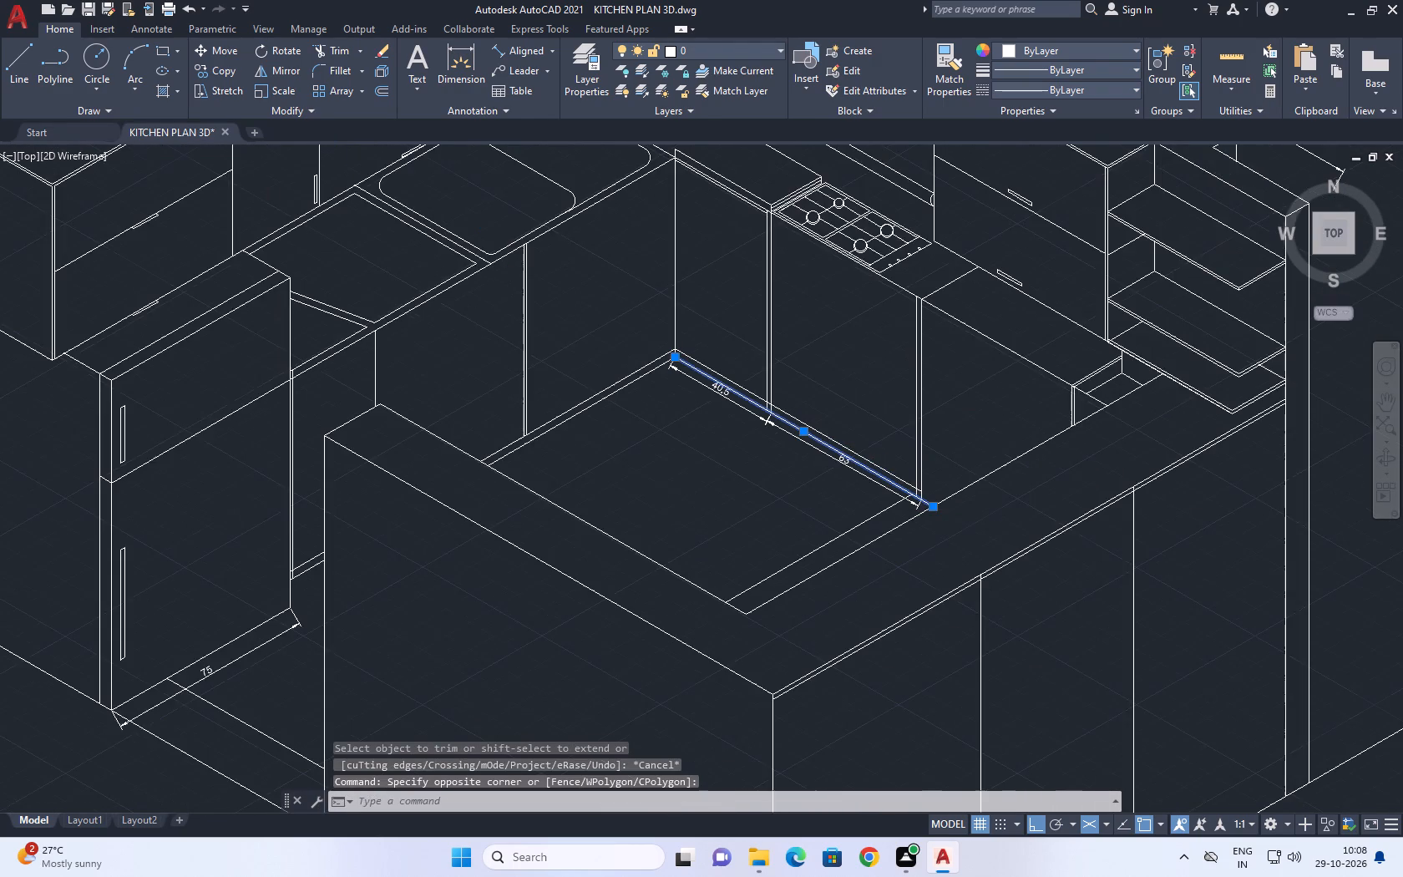
pyautogui.scroll(3, 934, 516)
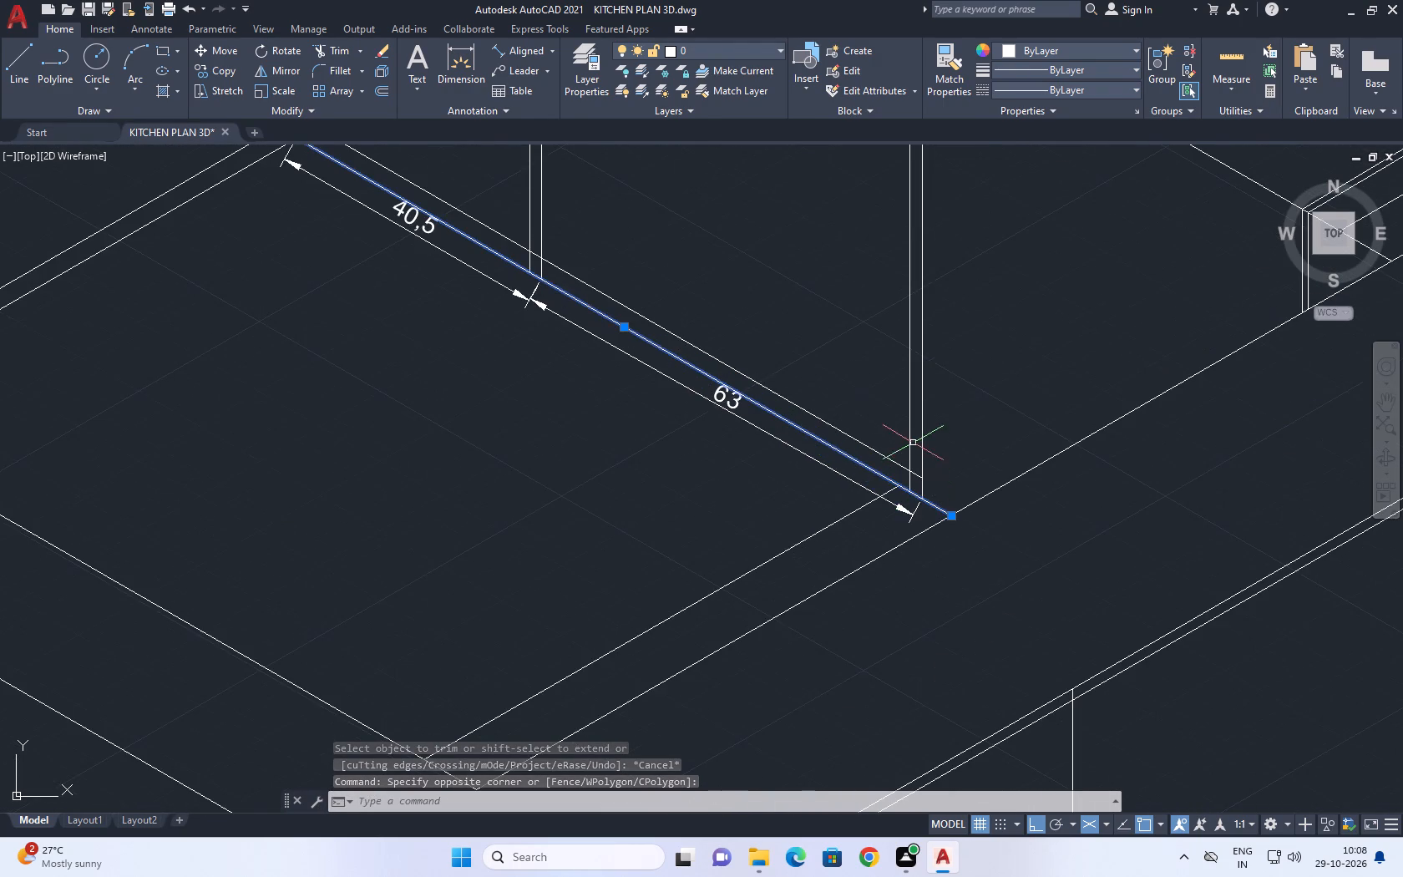
pyautogui.moveTo(913, 442); pyautogui.dragTo(926, 544, button='middle')
pyautogui.scroll(-3, 926, 544)
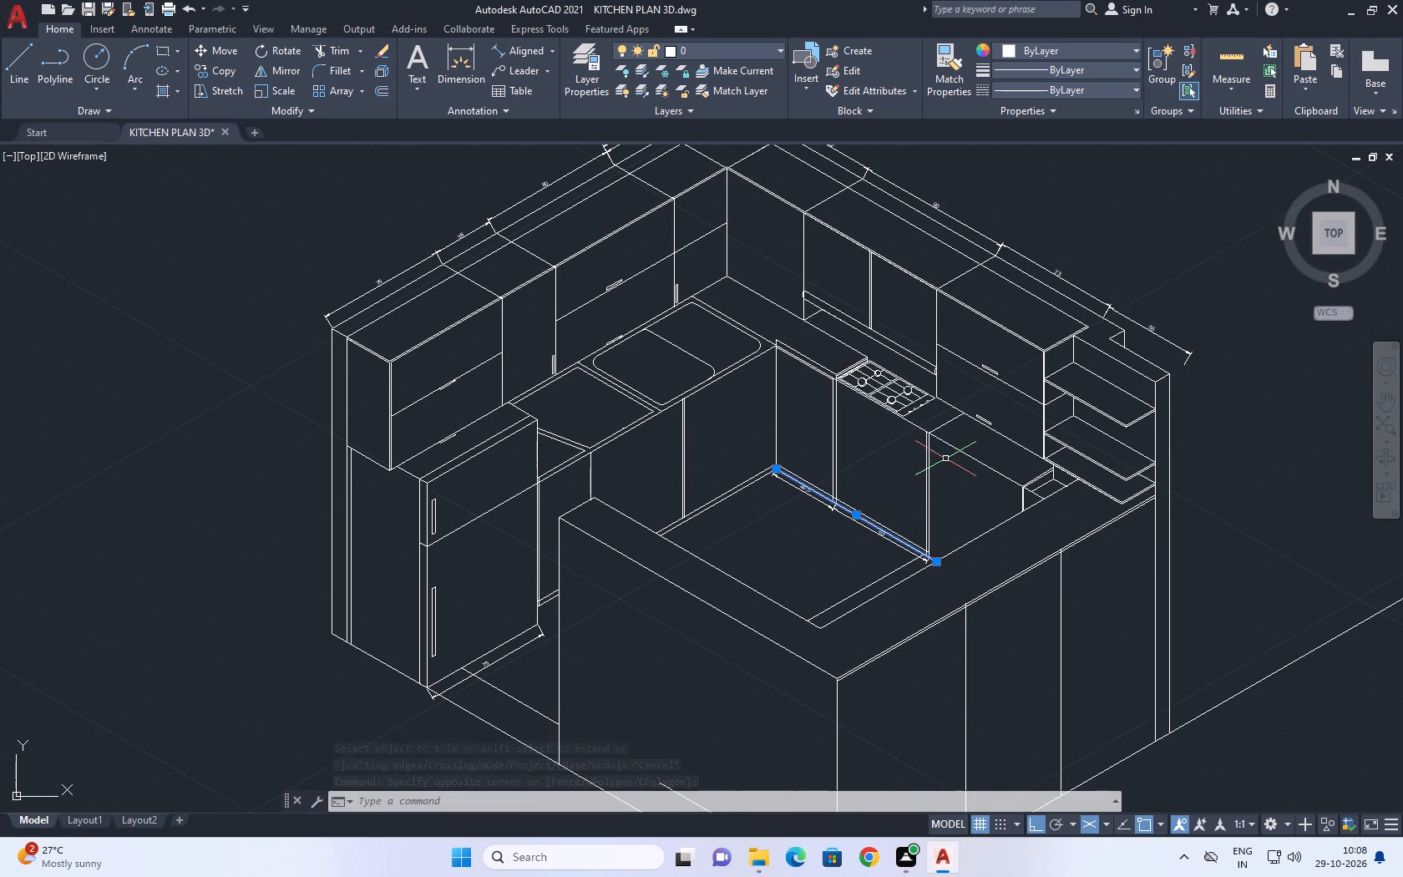
pyautogui.moveTo(945, 459); pyautogui.dragTo(922, 469, button='middle')
pyautogui.rightClick(920, 472)
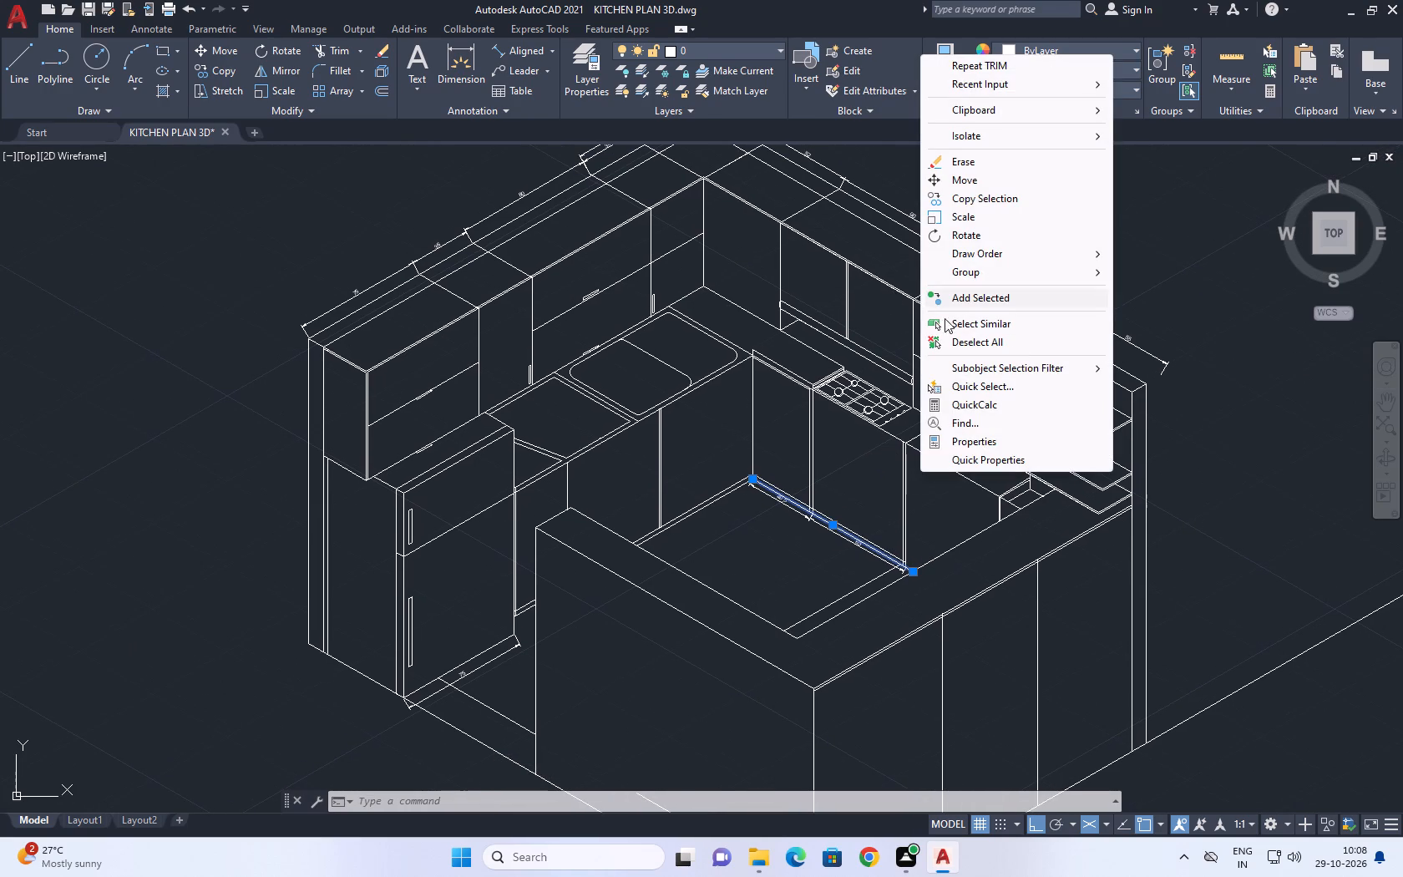
pyautogui.click(975, 337)
pyautogui.scroll(3, 864, 594)
pyautogui.scroll(2, 908, 537)
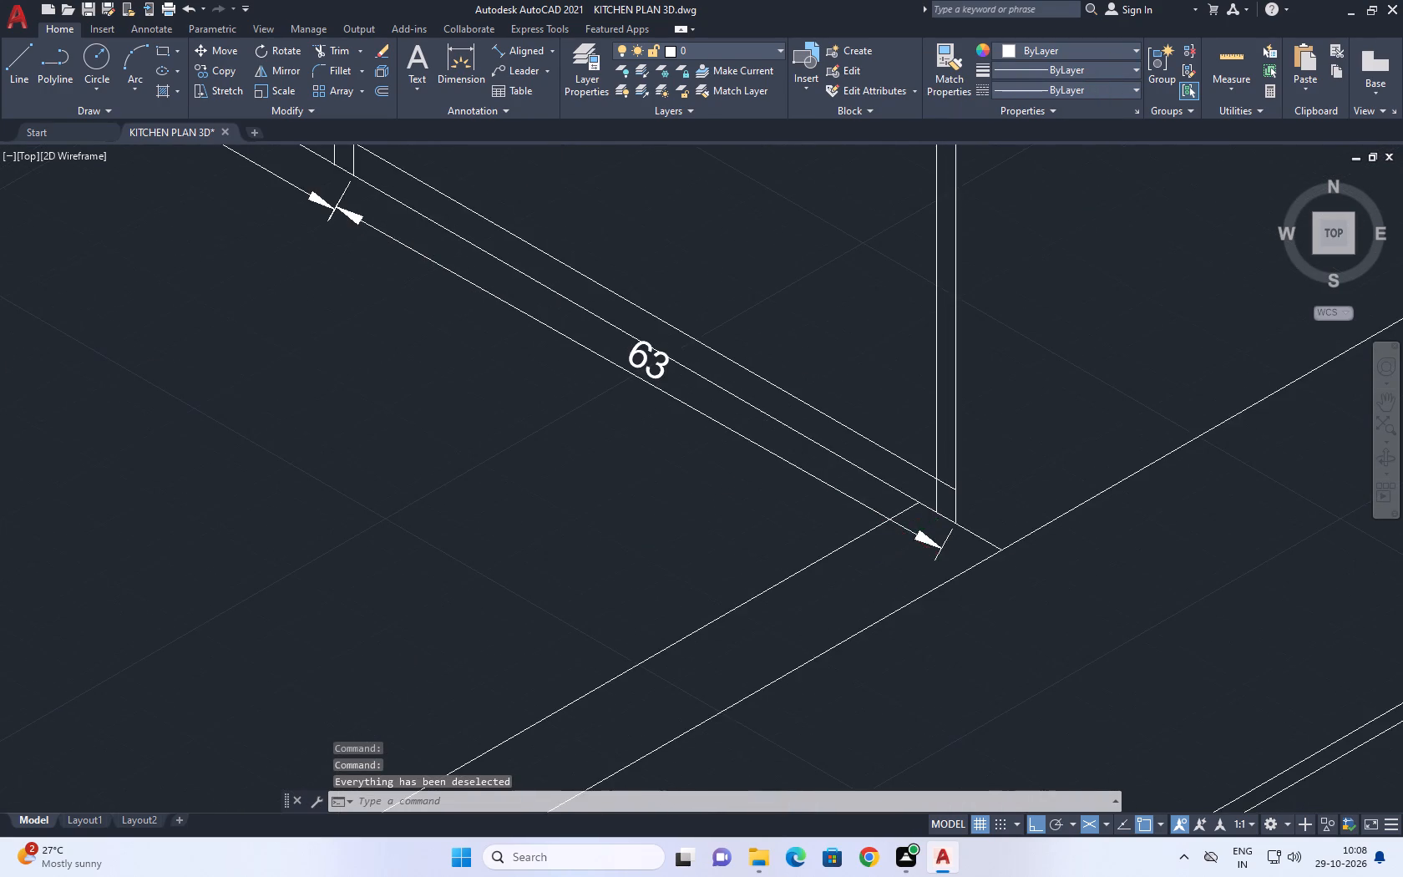
pyautogui.moveTo(965, 505); pyautogui.dragTo(968, 544, button='middle')
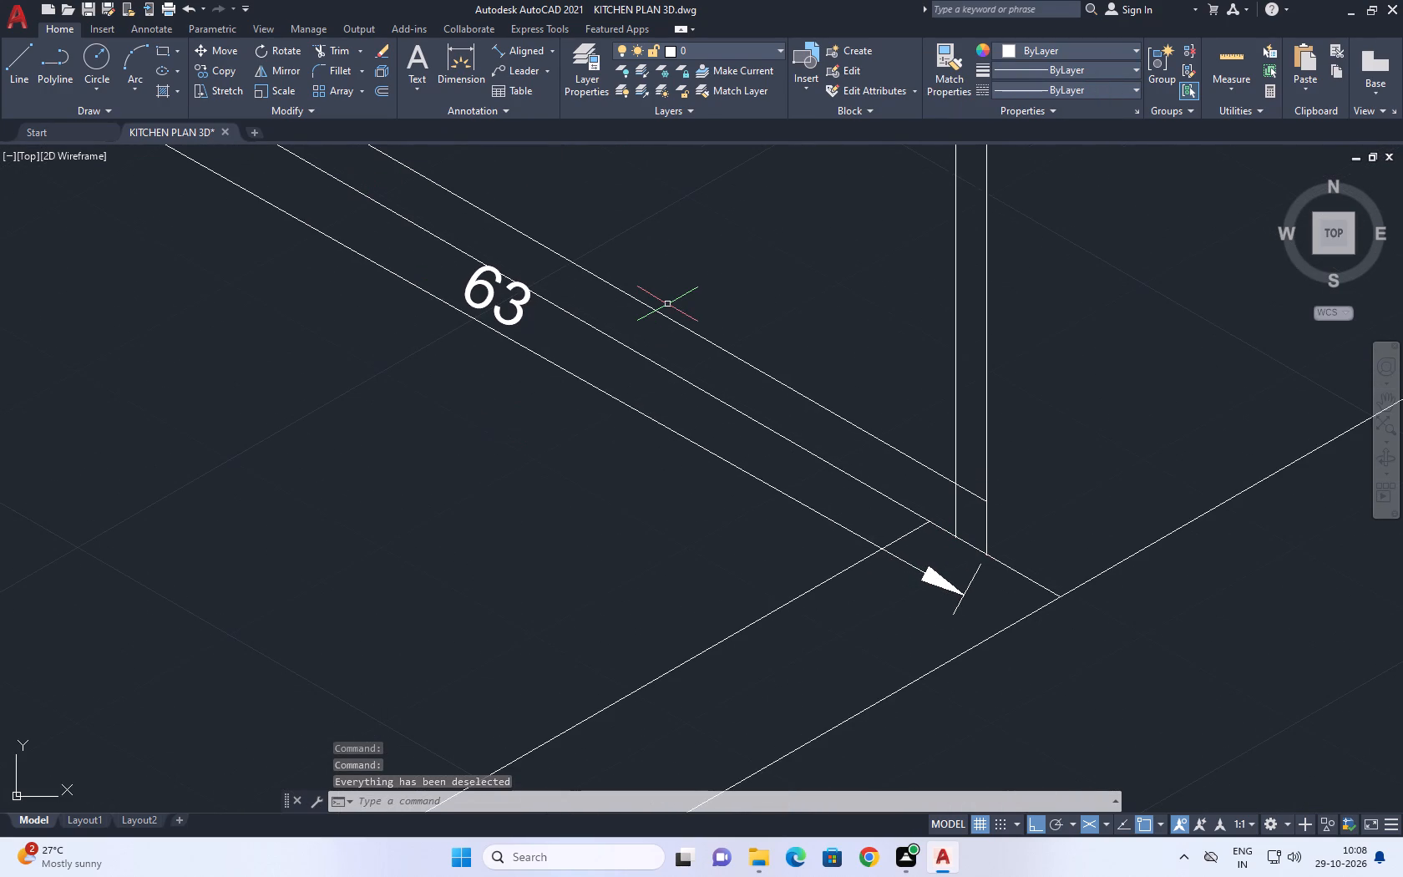
# Extend the base cabinets' two closely spaced vertical end lines near the 63 dimension down to the side countertop's inner 30° edge.
pyautogui.write('ex')
pyautogui.press('space')
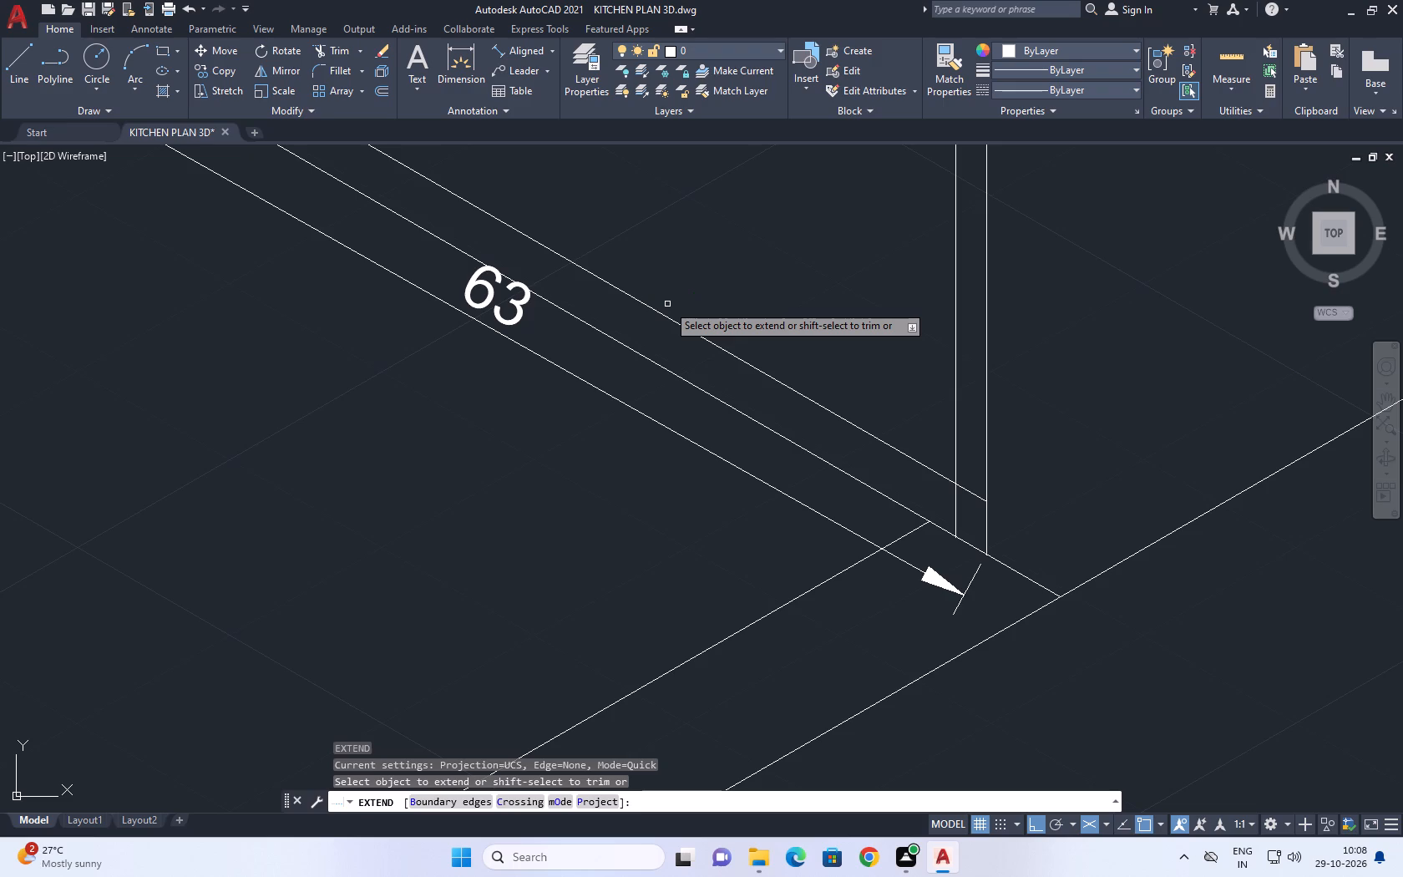
pyautogui.moveTo(898, 370); pyautogui.dragTo(838, 362, button='middle')
pyautogui.moveTo(800, 338); pyautogui.dragTo(860, 353)
pyautogui.click(971, 384)
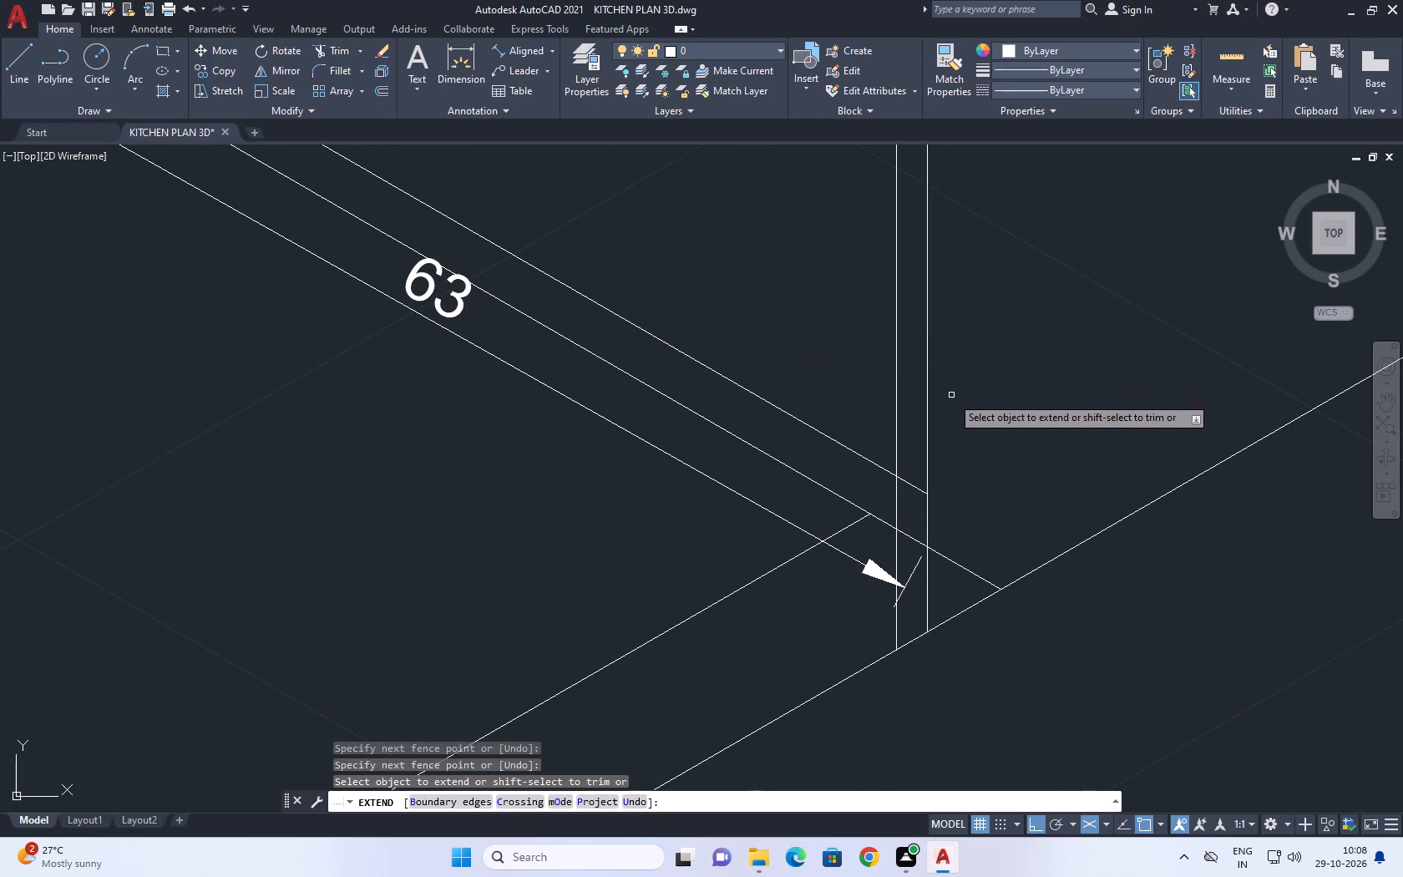
pyautogui.moveTo(1020, 446); pyautogui.dragTo(966, 413, button='middle')
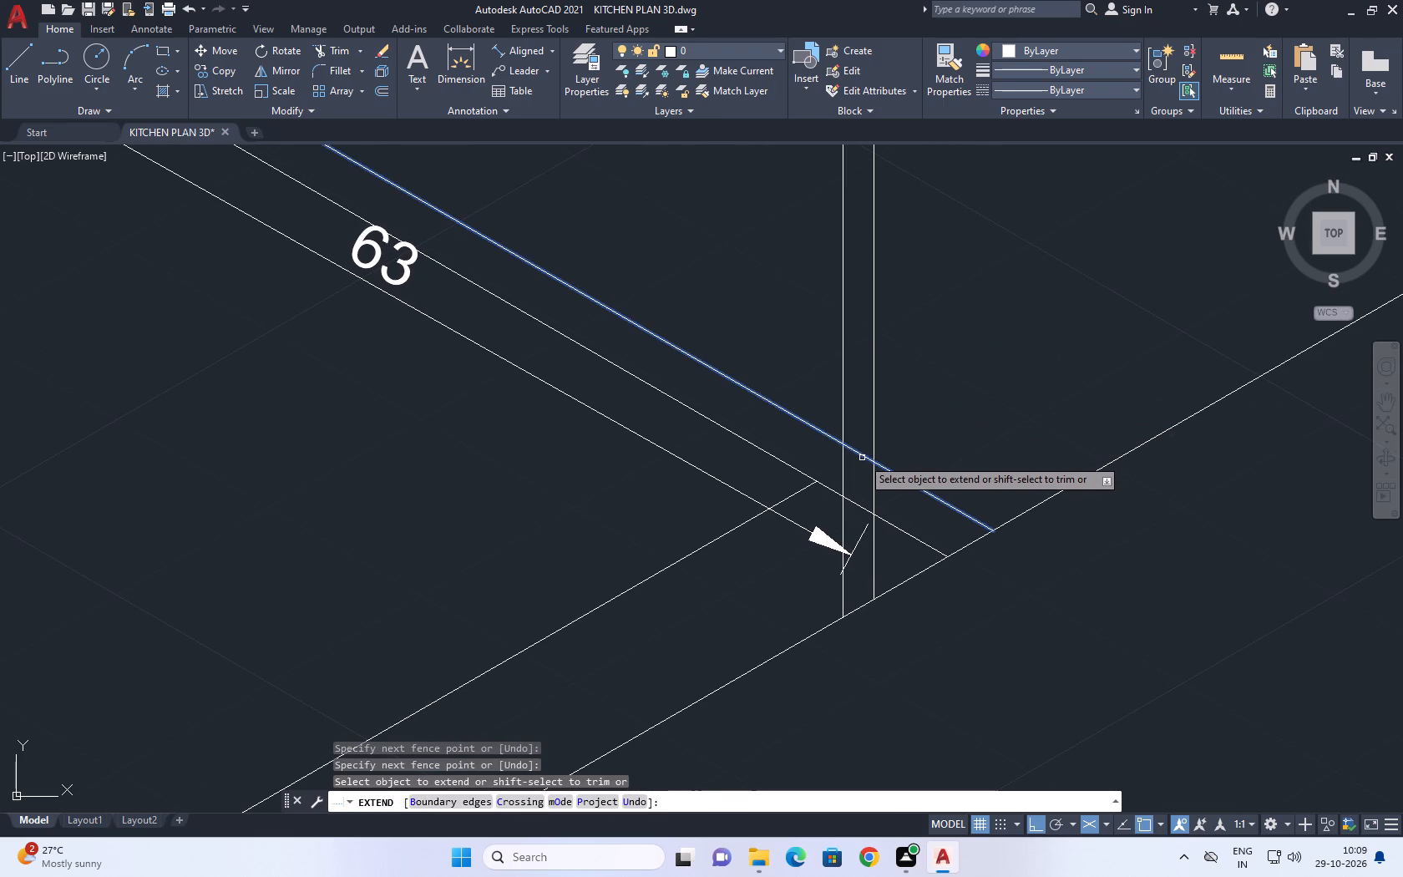
pyautogui.rightClick(941, 392)
pyautogui.click(980, 417)
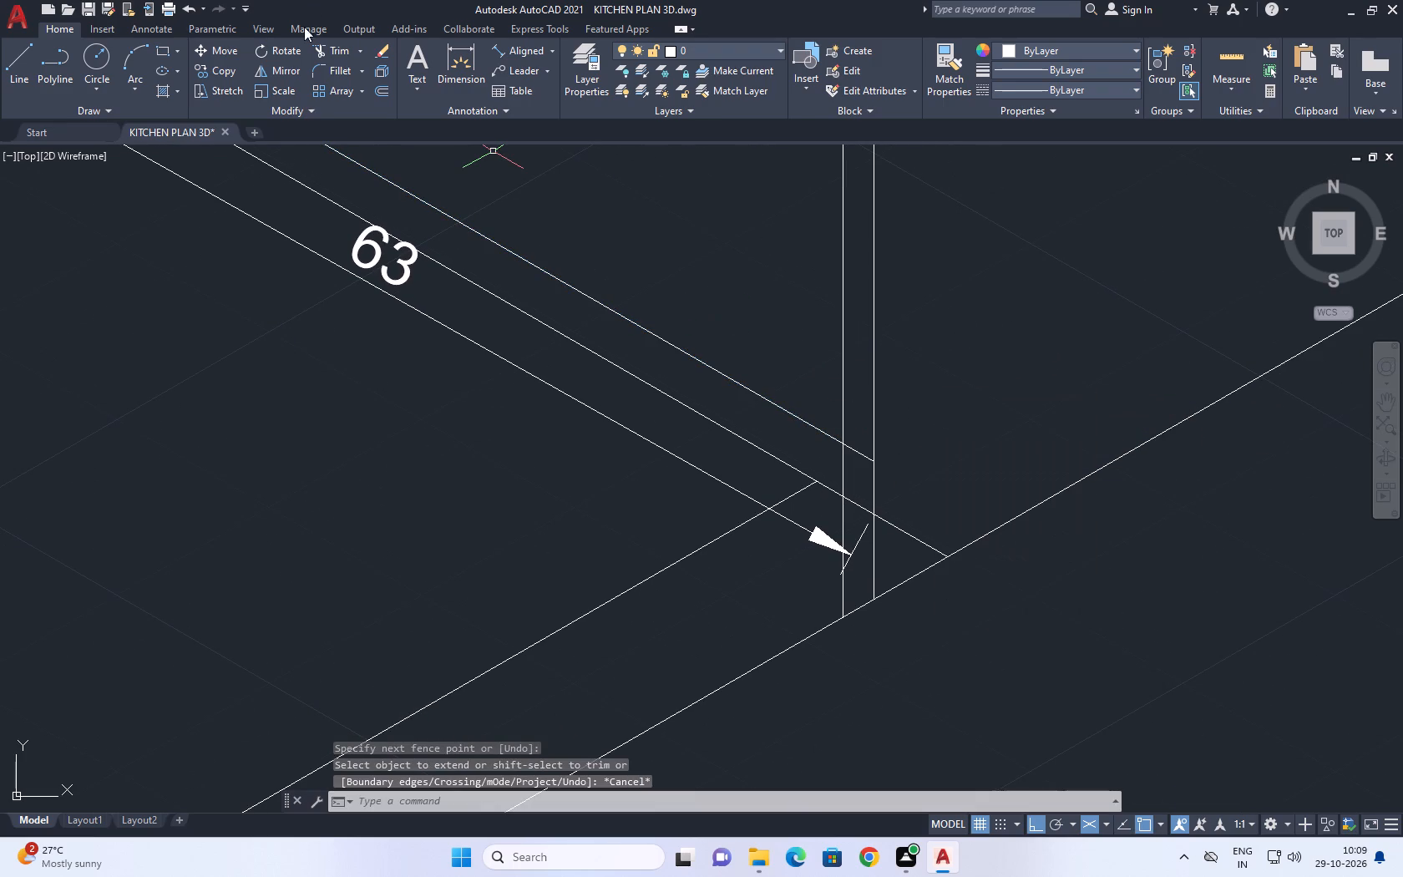
# Trim both 150° floor lines near the 63 dimension back to the inner of the cabinets' two vertical end lines.
pyautogui.click(334, 55)
pyautogui.click(900, 528)
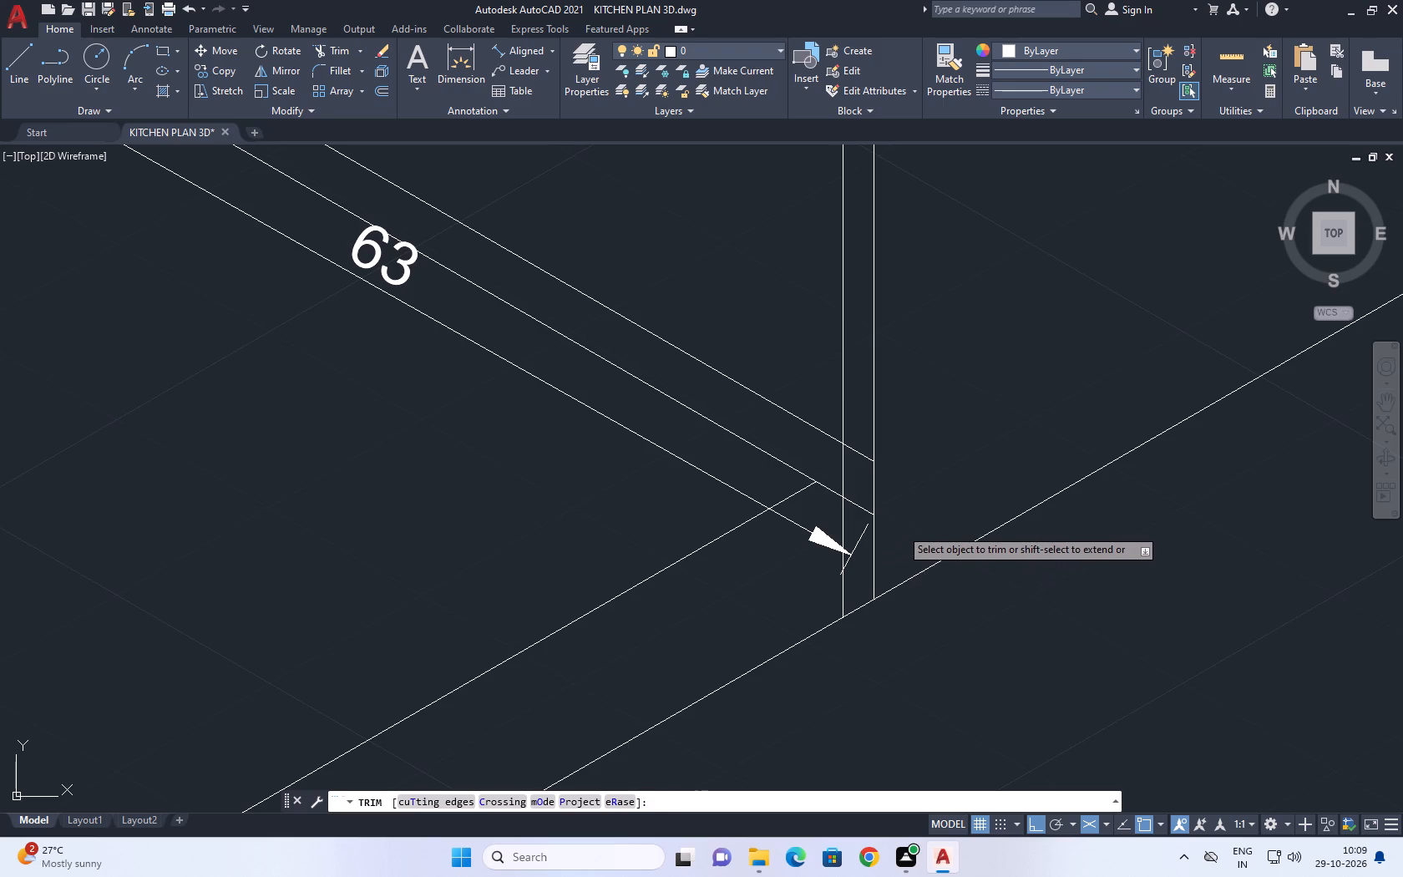
pyautogui.click(865, 439)
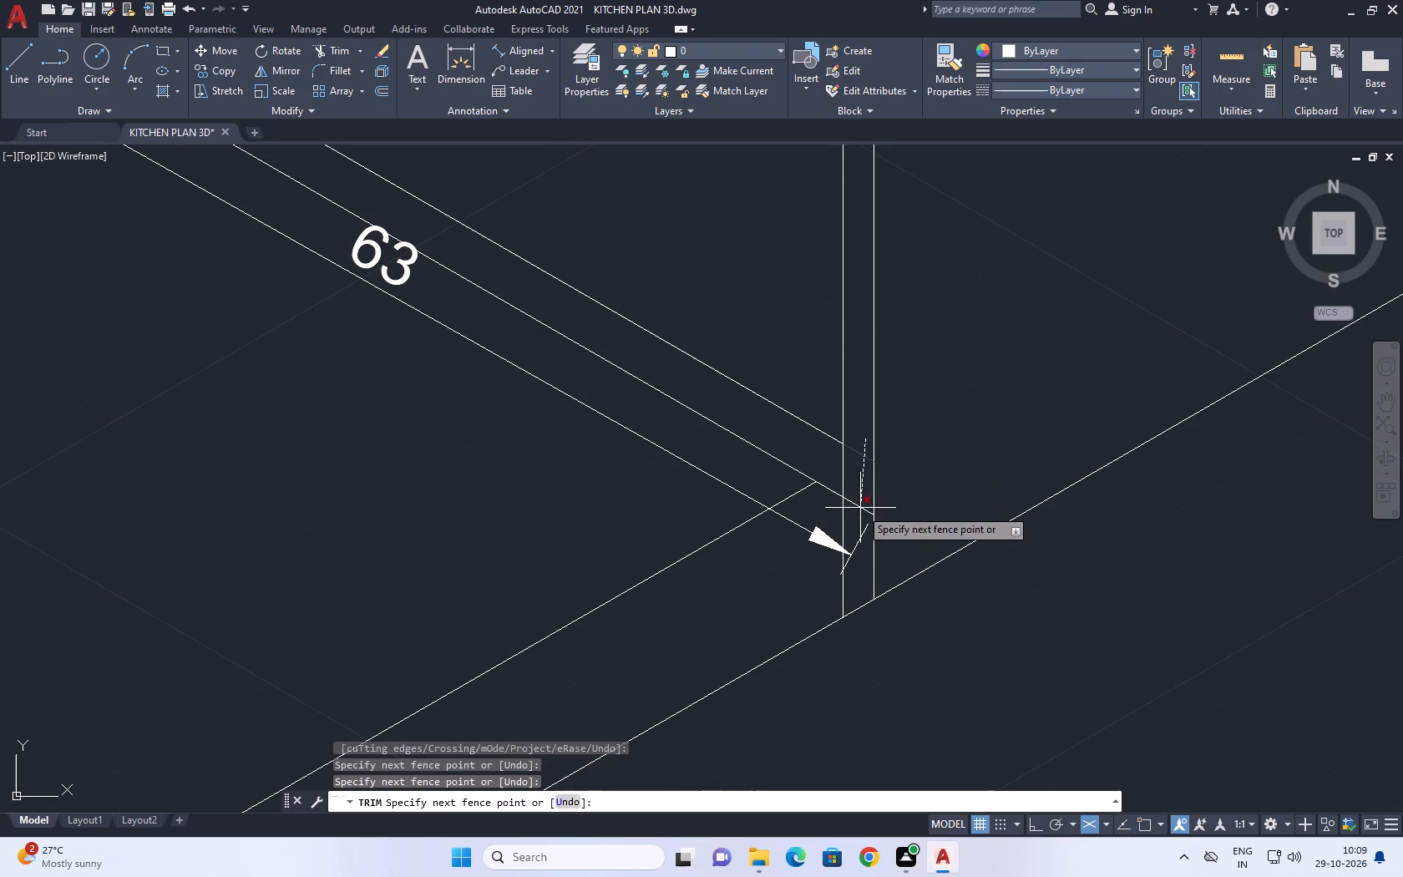
pyautogui.click(857, 518)
pyautogui.rightClick(938, 421)
pyautogui.click(980, 452)
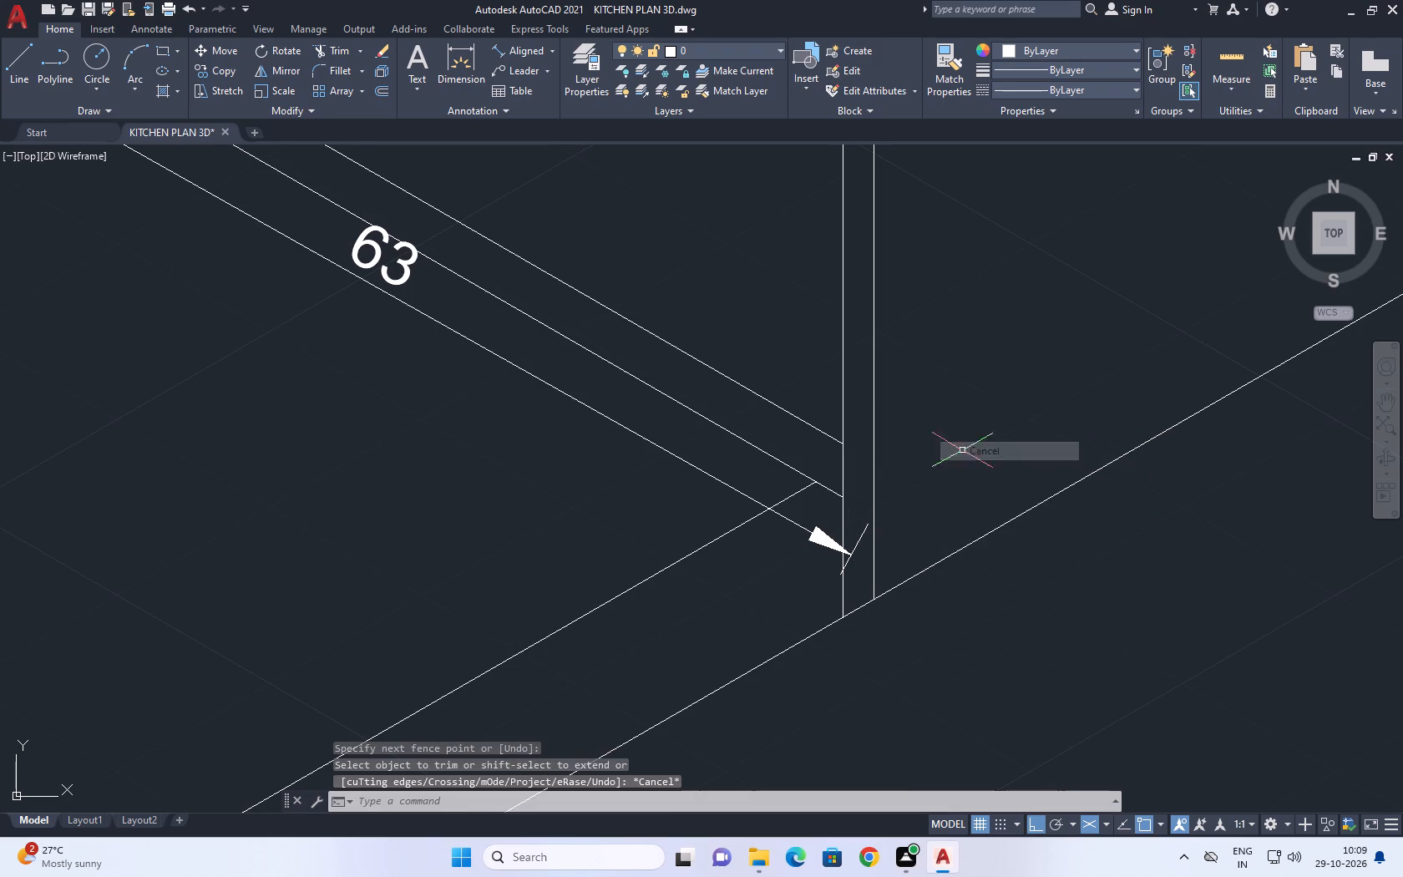
# Erase the leftover 30° line crossing the floor just inside the side countertop's inner edge.
pyautogui.scroll(-4, 874, 428)
pyautogui.click(786, 487)
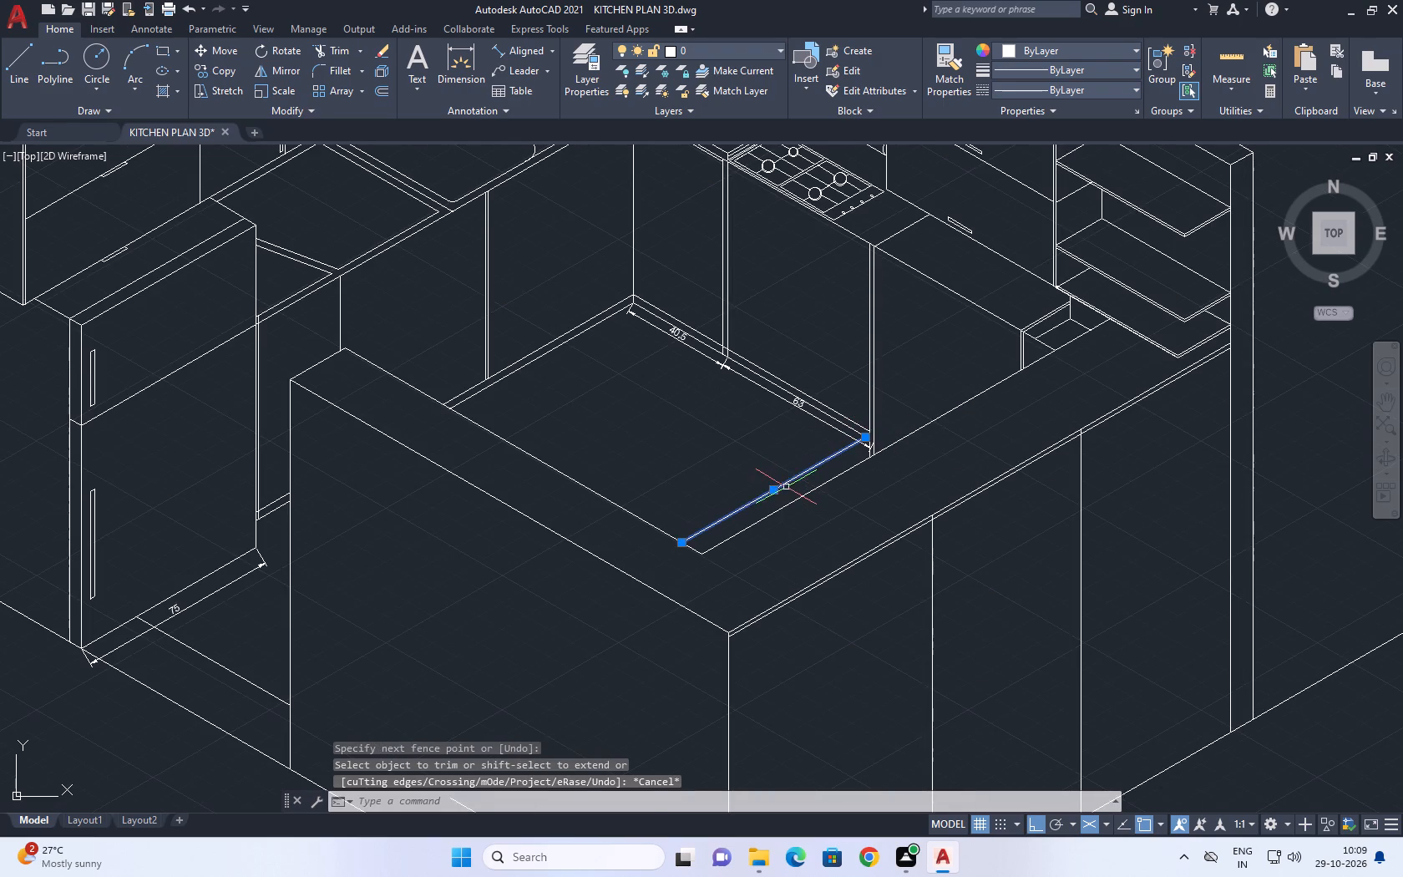
pyautogui.click(774, 478)
pyautogui.rightClick(696, 445)
pyautogui.click(664, 438)
pyautogui.click(659, 459)
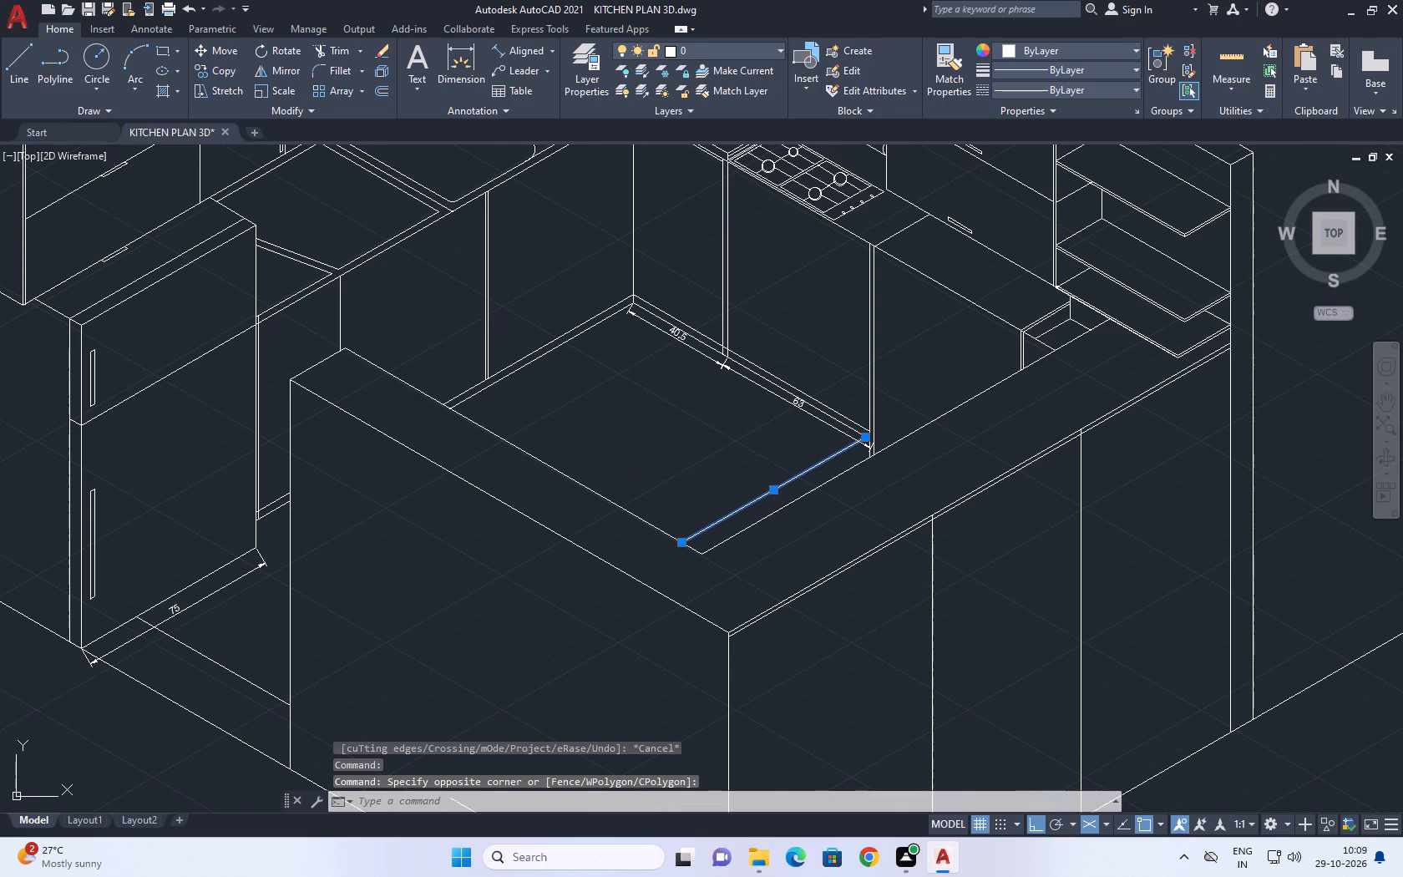
pyautogui.rightClick(658, 446)
pyautogui.click(726, 143)
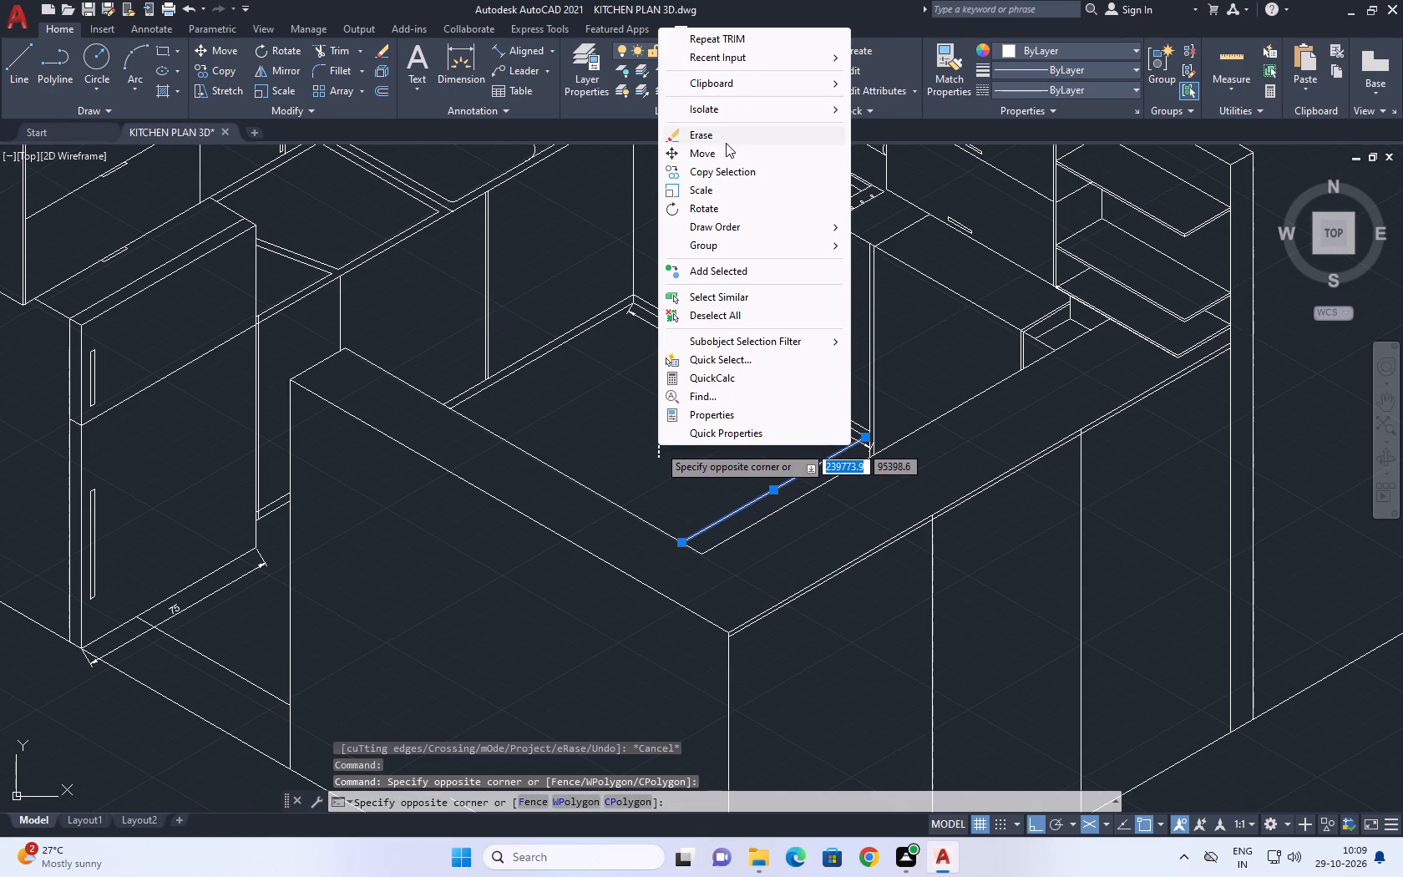
# Erase the leftover overlapping 150° line pieces running across the front end panel just above its floor edge.
pyautogui.scroll(-1, 831, 480)
pyautogui.scroll(3, 855, 470)
pyautogui.scroll(-3, 858, 459)
pyautogui.moveTo(950, 381); pyautogui.dragTo(970, 276, button='middle')
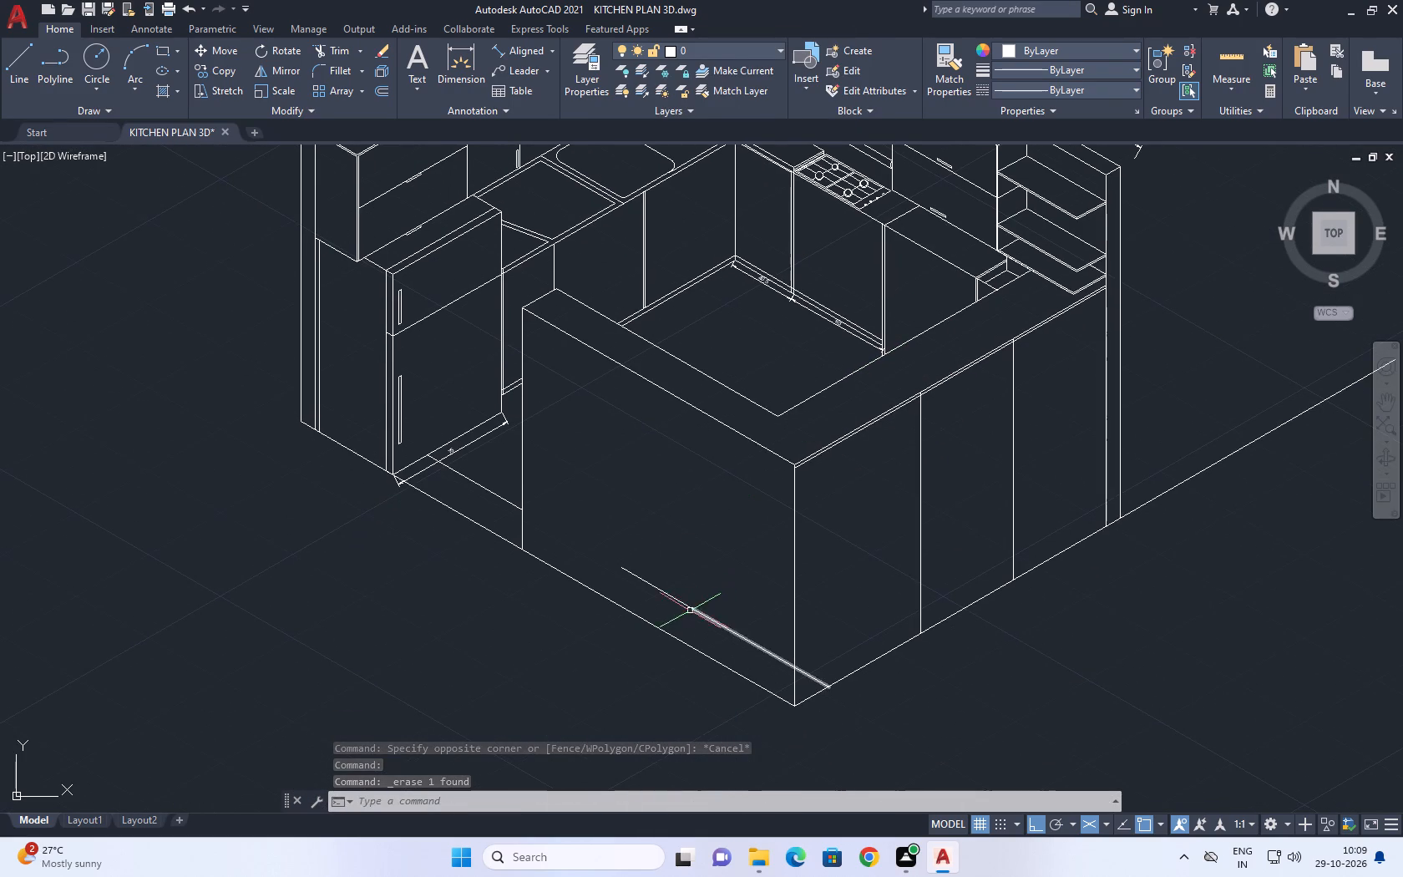
pyautogui.moveTo(825, 652); pyautogui.dragTo(801, 604, button='middle')
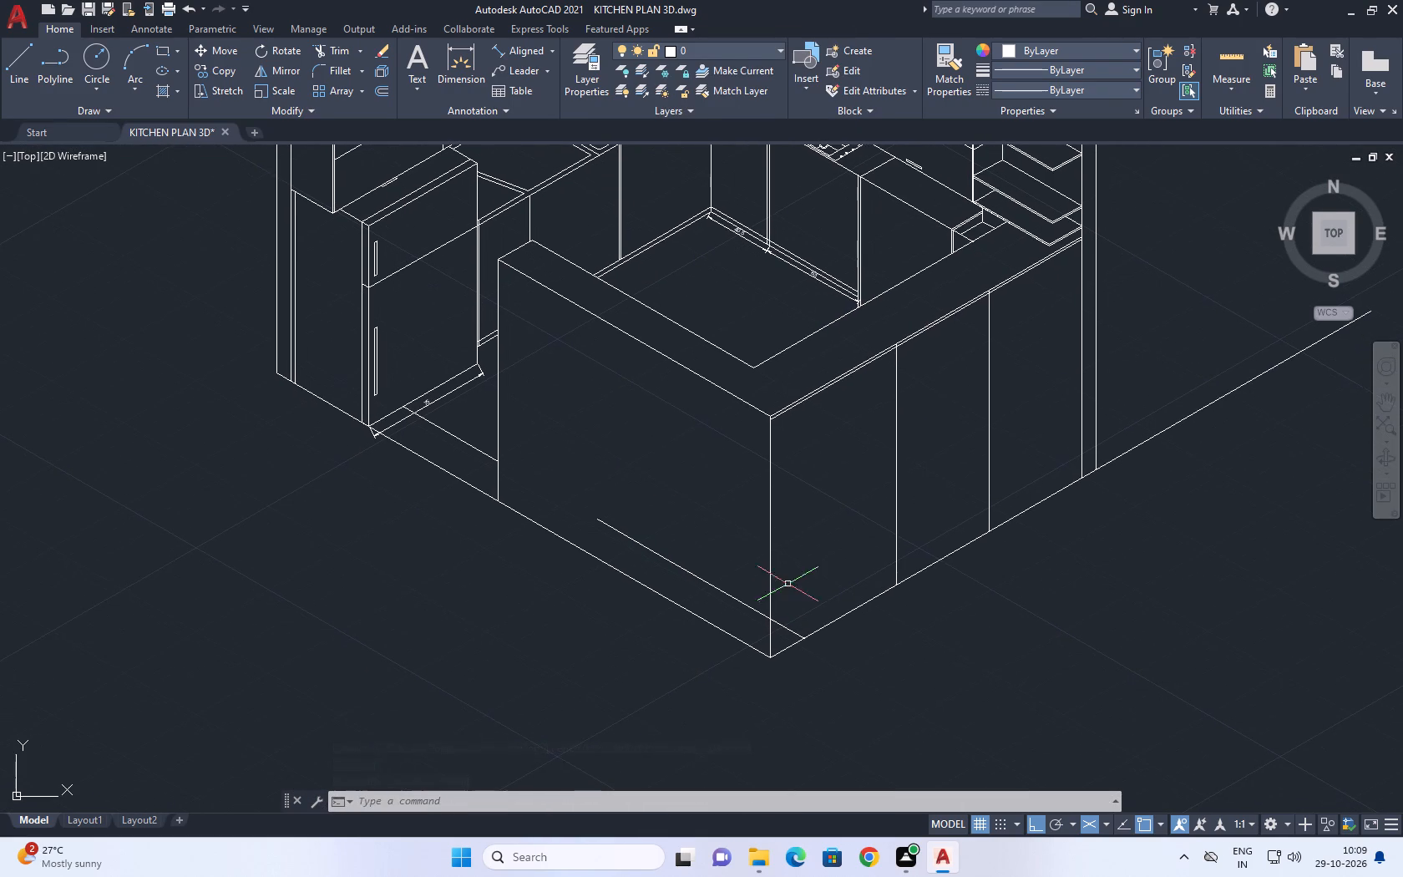
pyautogui.click(633, 552)
pyautogui.click(597, 497)
pyautogui.rightClick(606, 449)
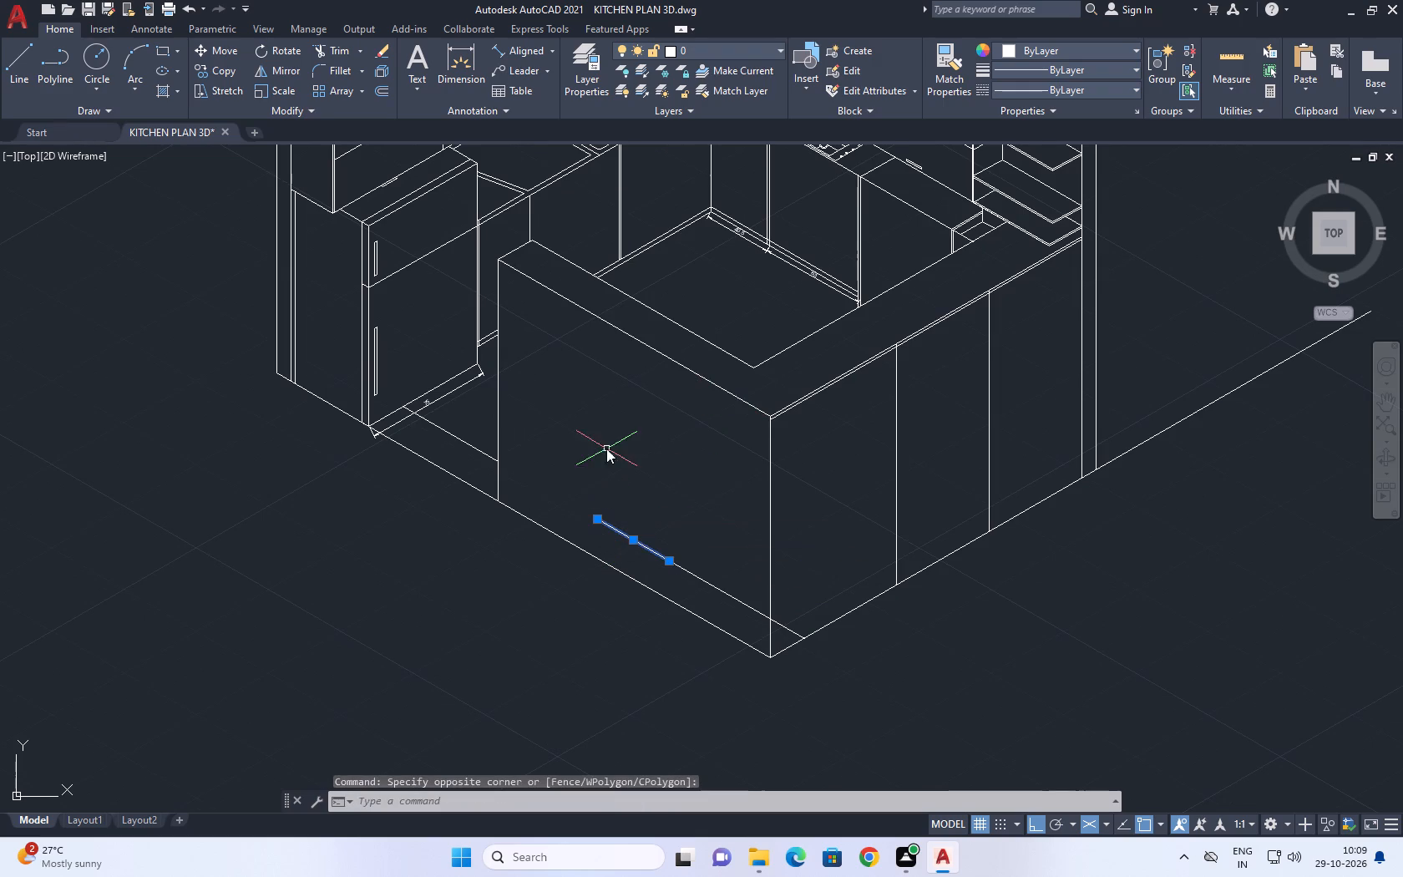
pyautogui.click(678, 155)
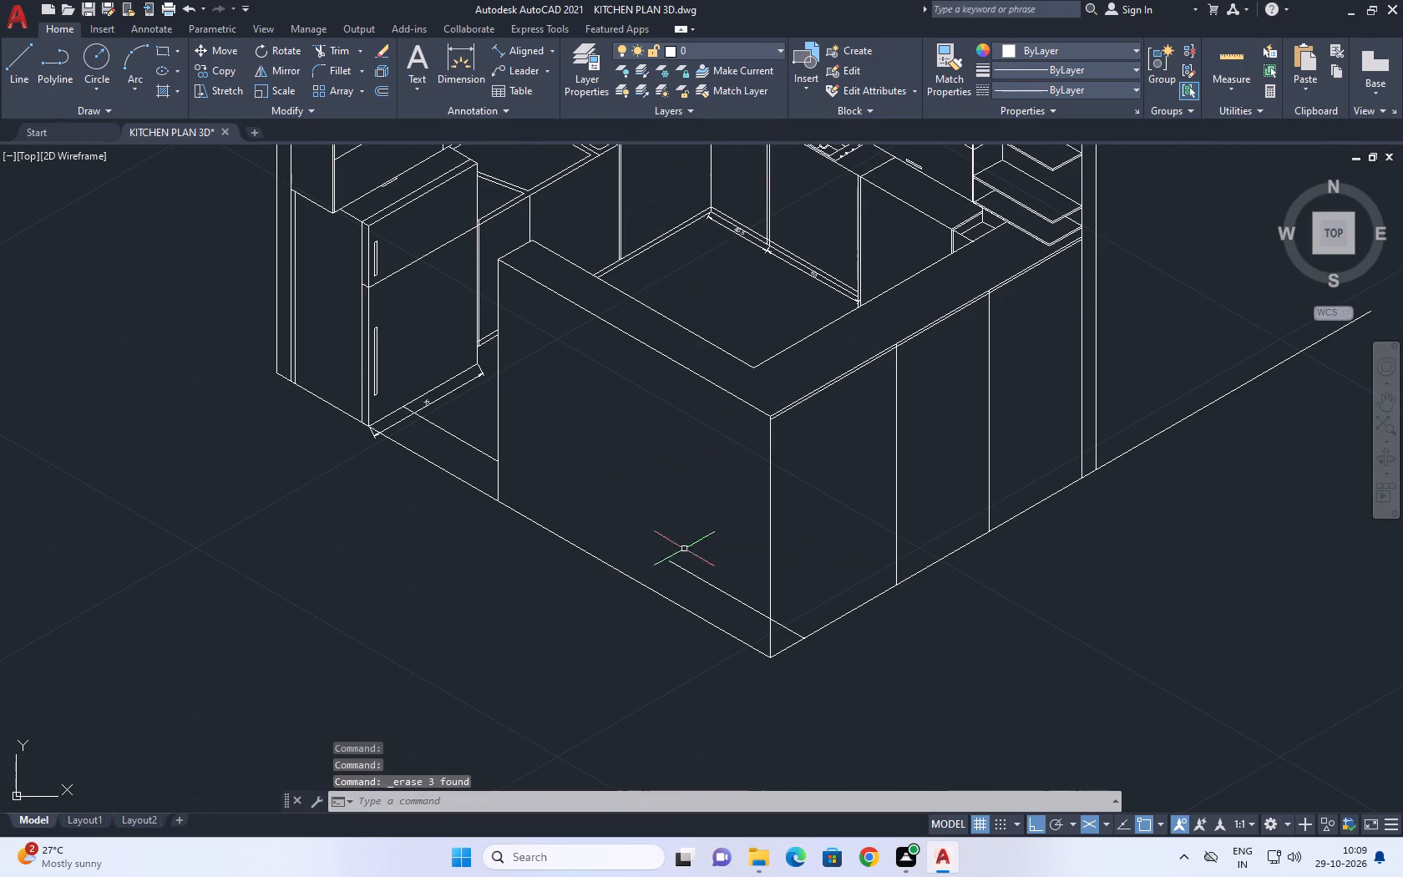
pyautogui.click(720, 601)
pyautogui.click(693, 541)
pyautogui.rightClick(676, 452)
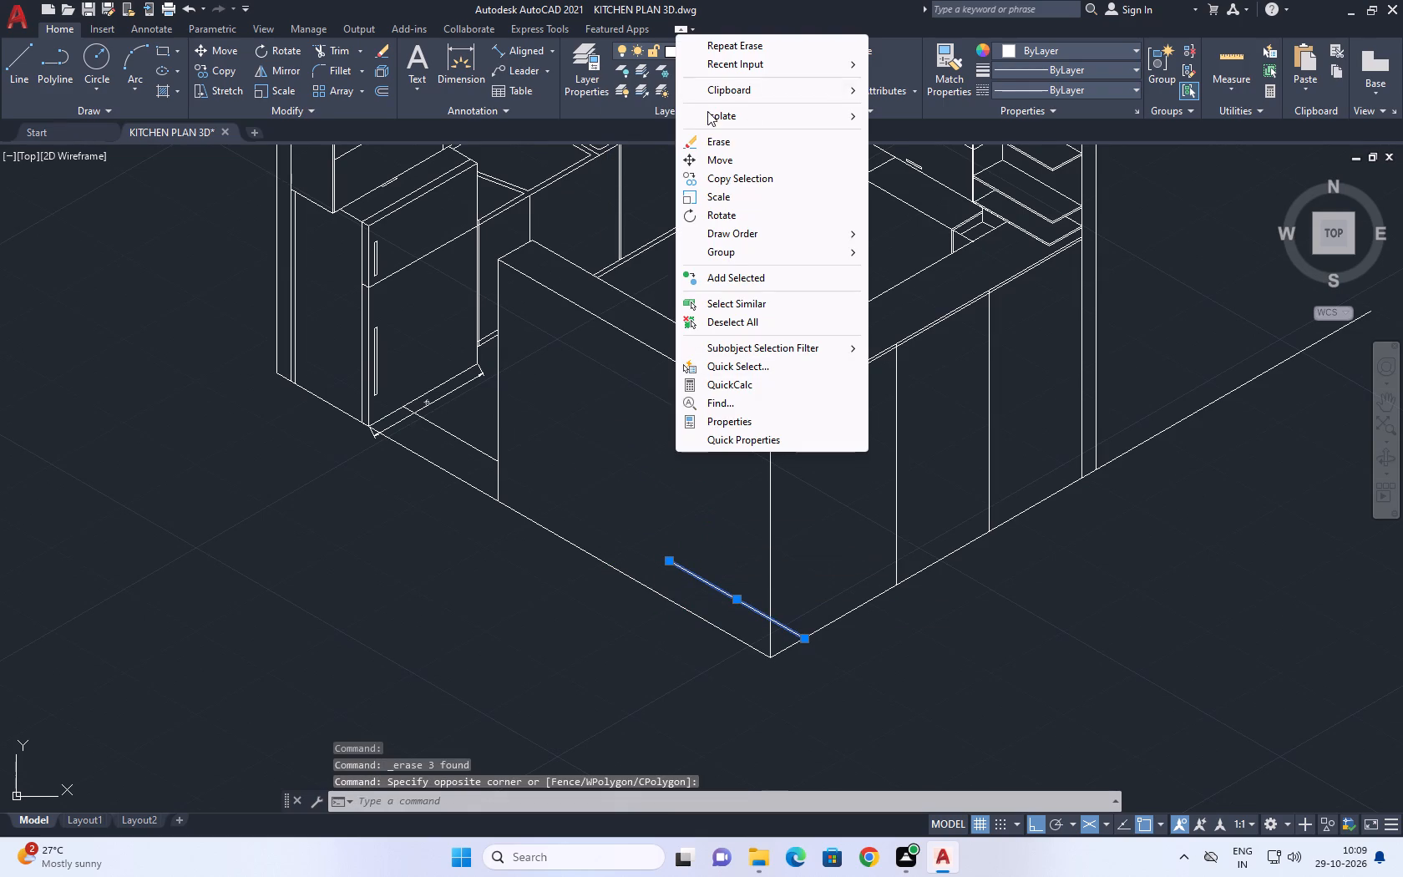
pyautogui.click(710, 142)
# Erase the 150° floor line segment that meets the bottom outer corner of the front end panel.
pyautogui.moveTo(753, 546); pyautogui.dragTo(733, 371, button='middle')
pyautogui.moveTo(589, 329); pyautogui.dragTo(614, 381)
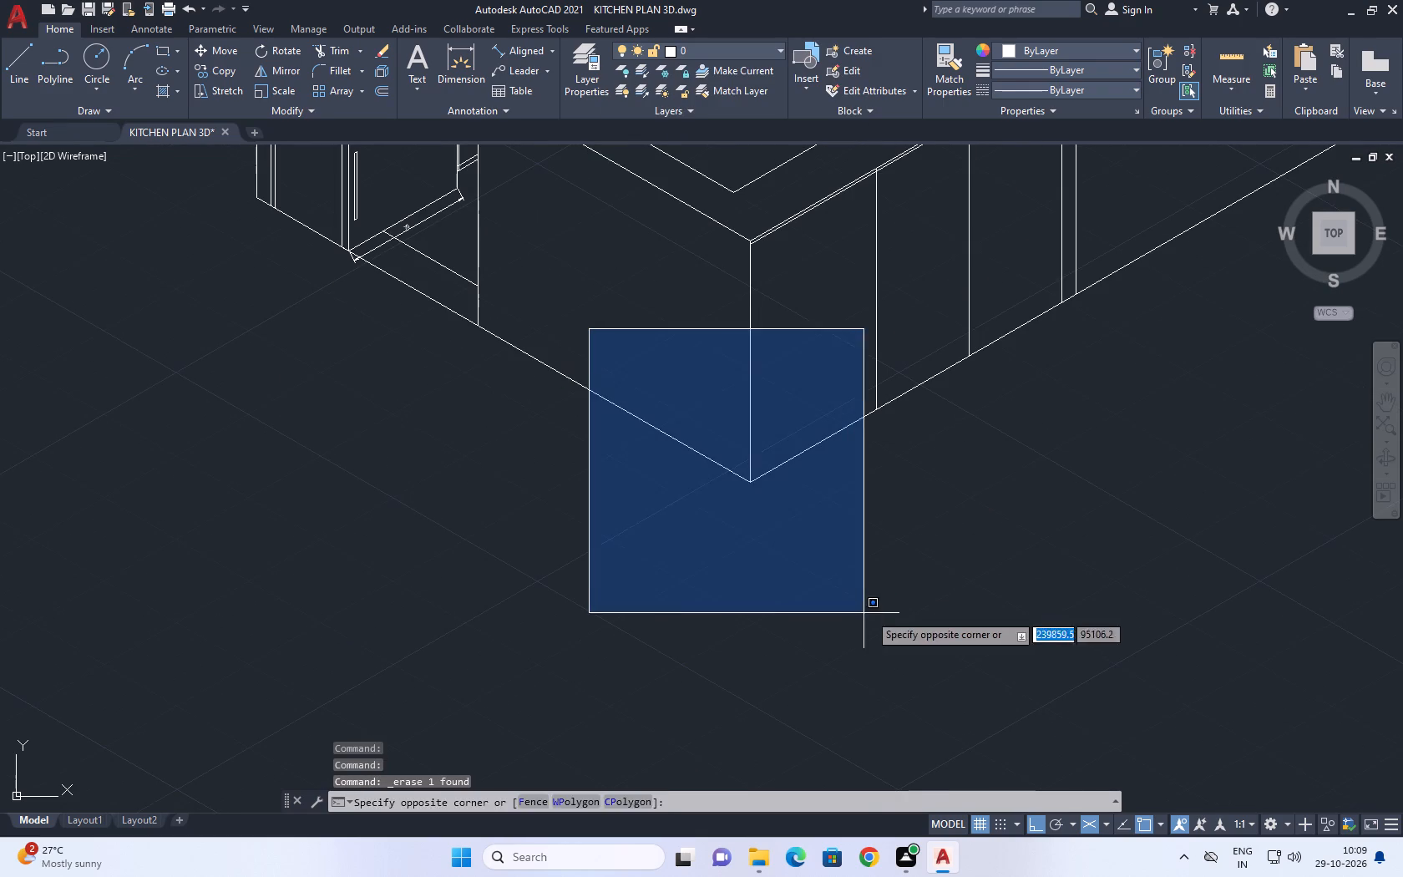
pyautogui.click(901, 613)
pyautogui.rightClick(750, 357)
pyautogui.click(816, 362)
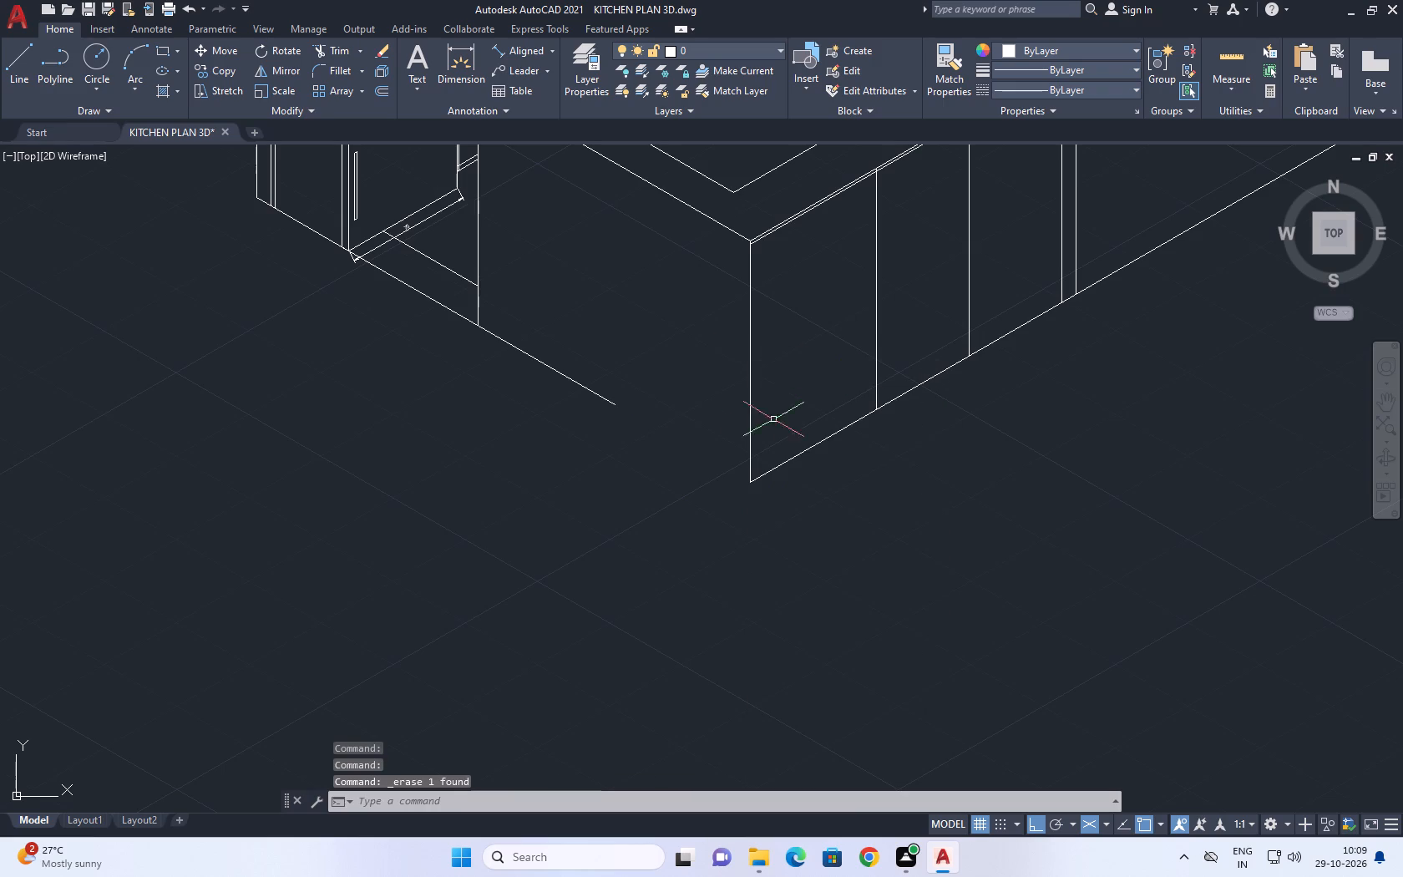
# Stretch the remaining 150° floor line's endpoint to the bottom outer corner of the front end panel.
pyautogui.click(633, 390)
pyautogui.click(596, 413)
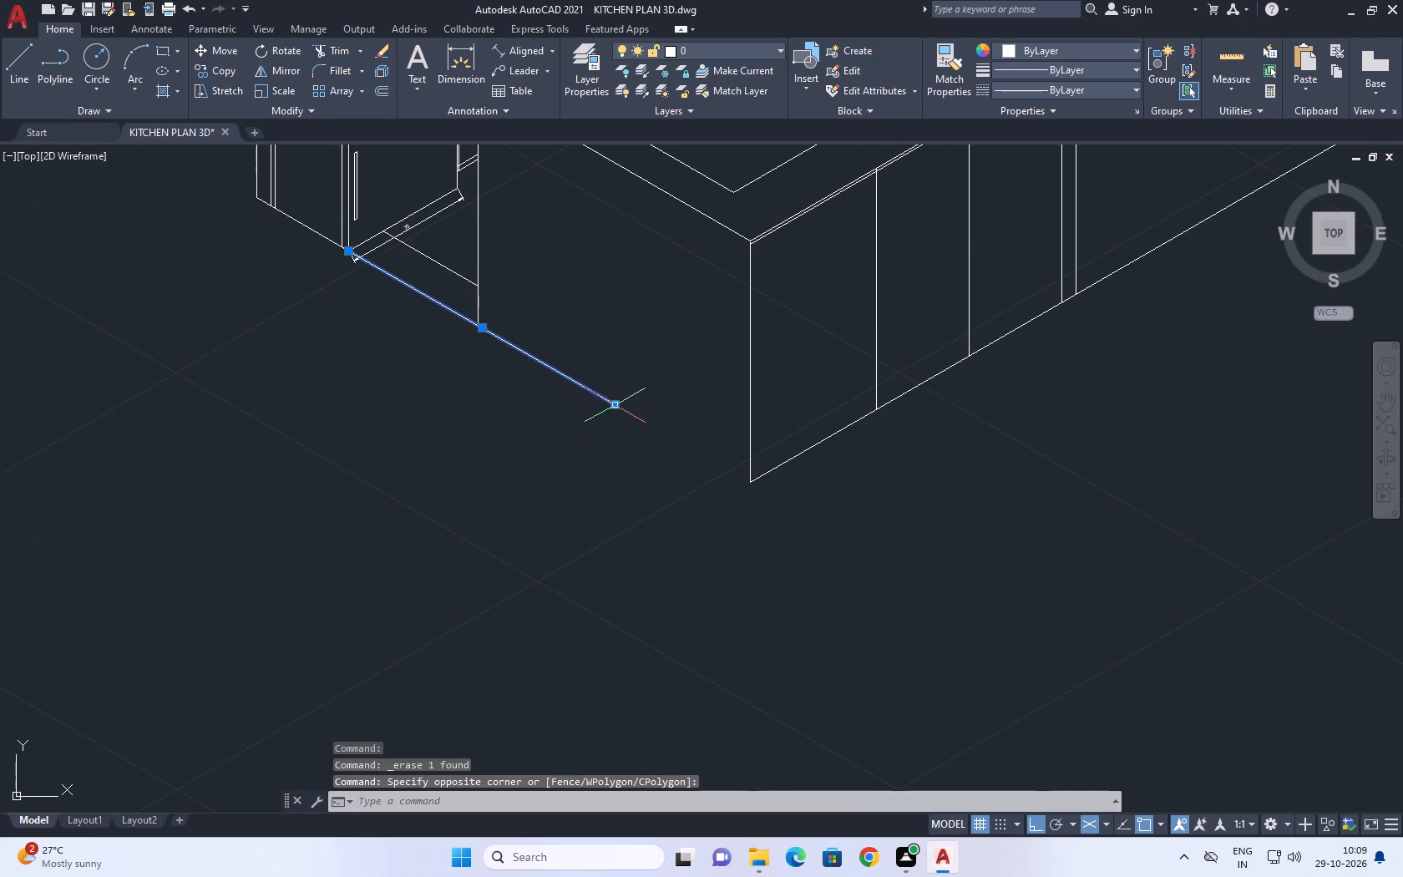
pyautogui.click(620, 405)
pyautogui.click(673, 450)
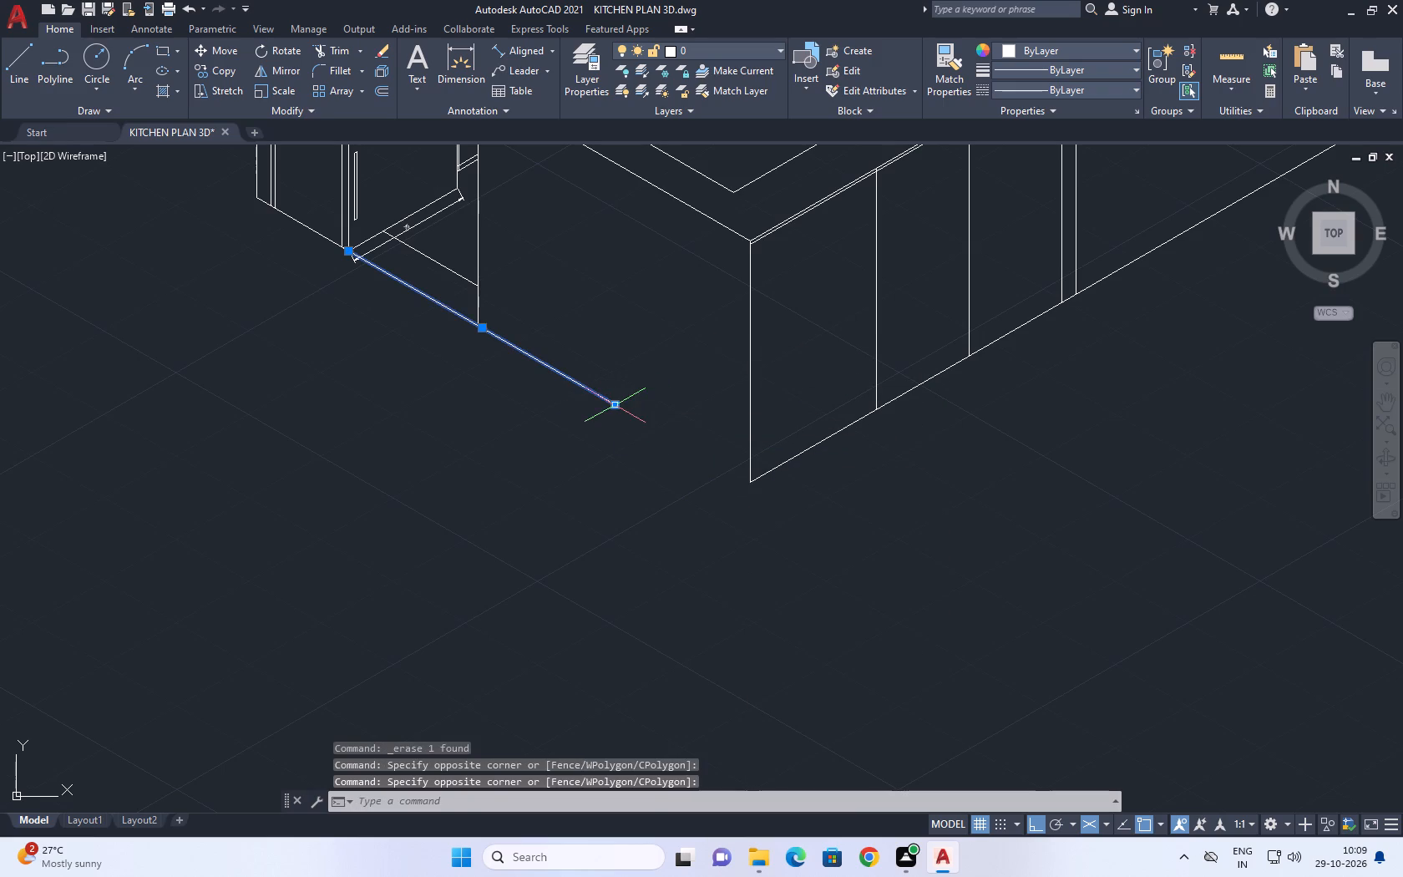
pyautogui.click(617, 403)
pyautogui.click(754, 483)
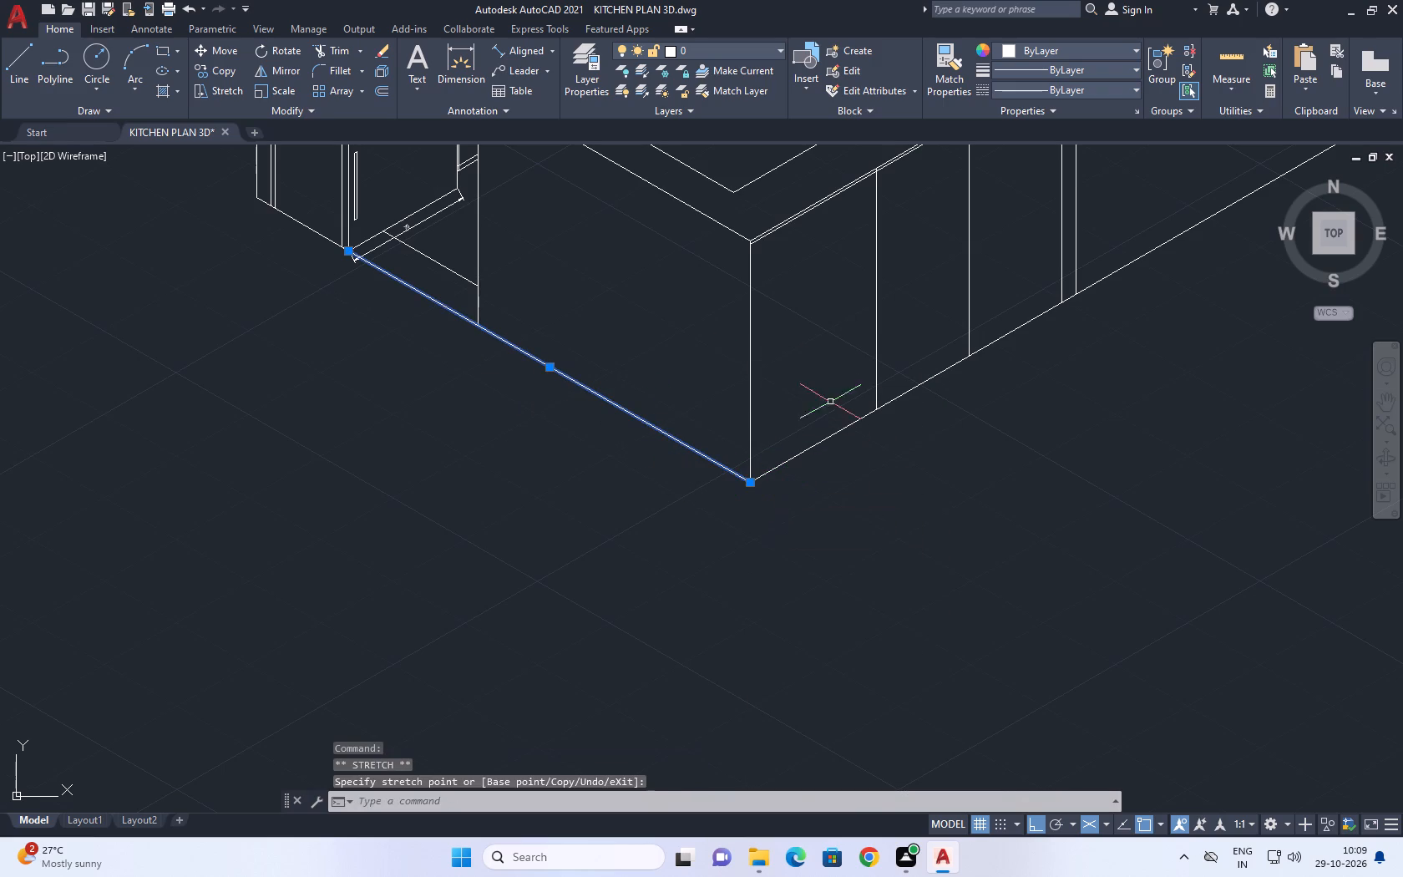
pyautogui.rightClick(827, 393)
pyautogui.click(916, 675)
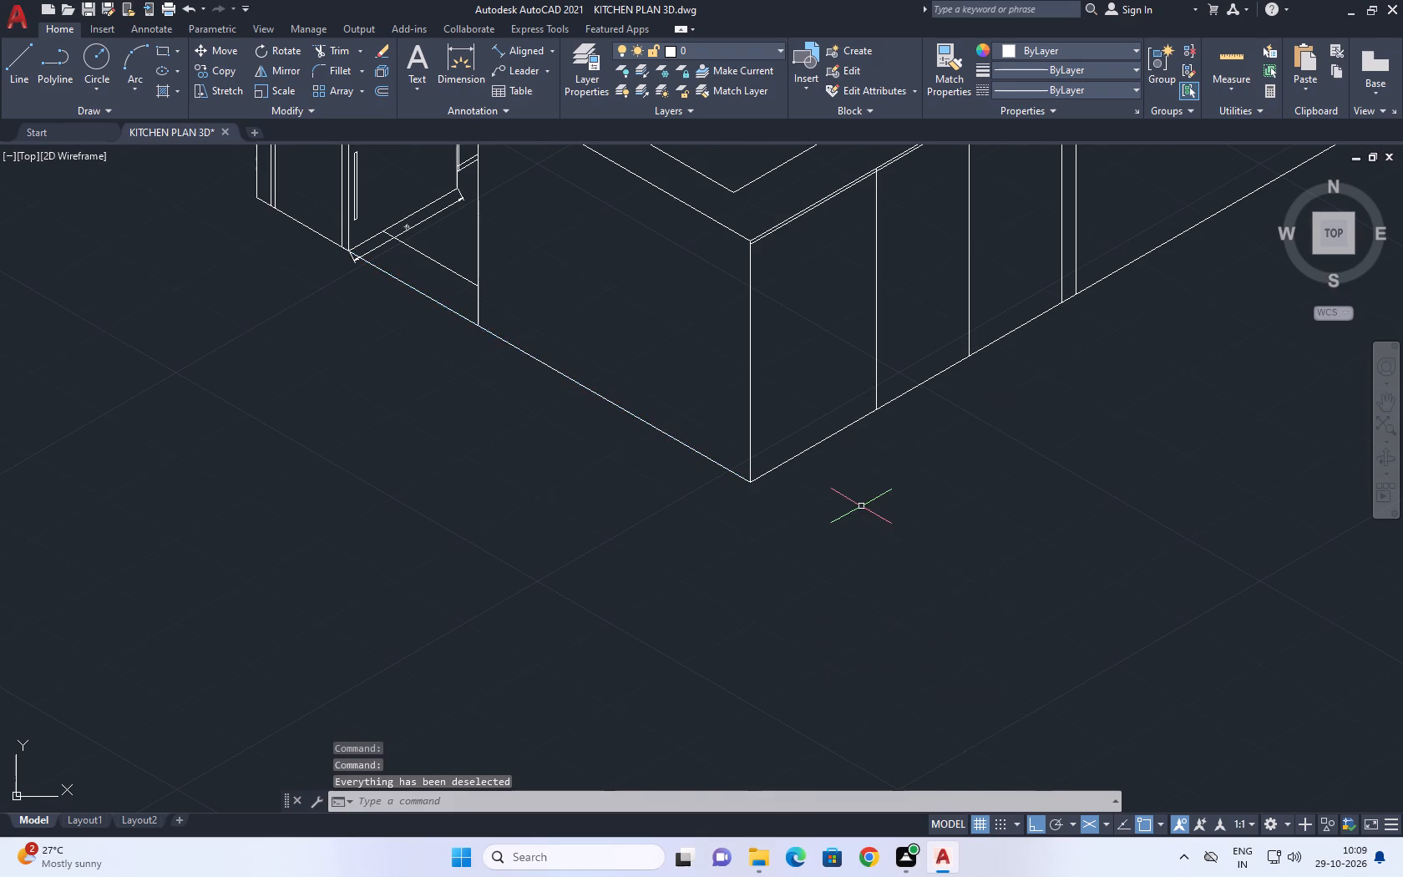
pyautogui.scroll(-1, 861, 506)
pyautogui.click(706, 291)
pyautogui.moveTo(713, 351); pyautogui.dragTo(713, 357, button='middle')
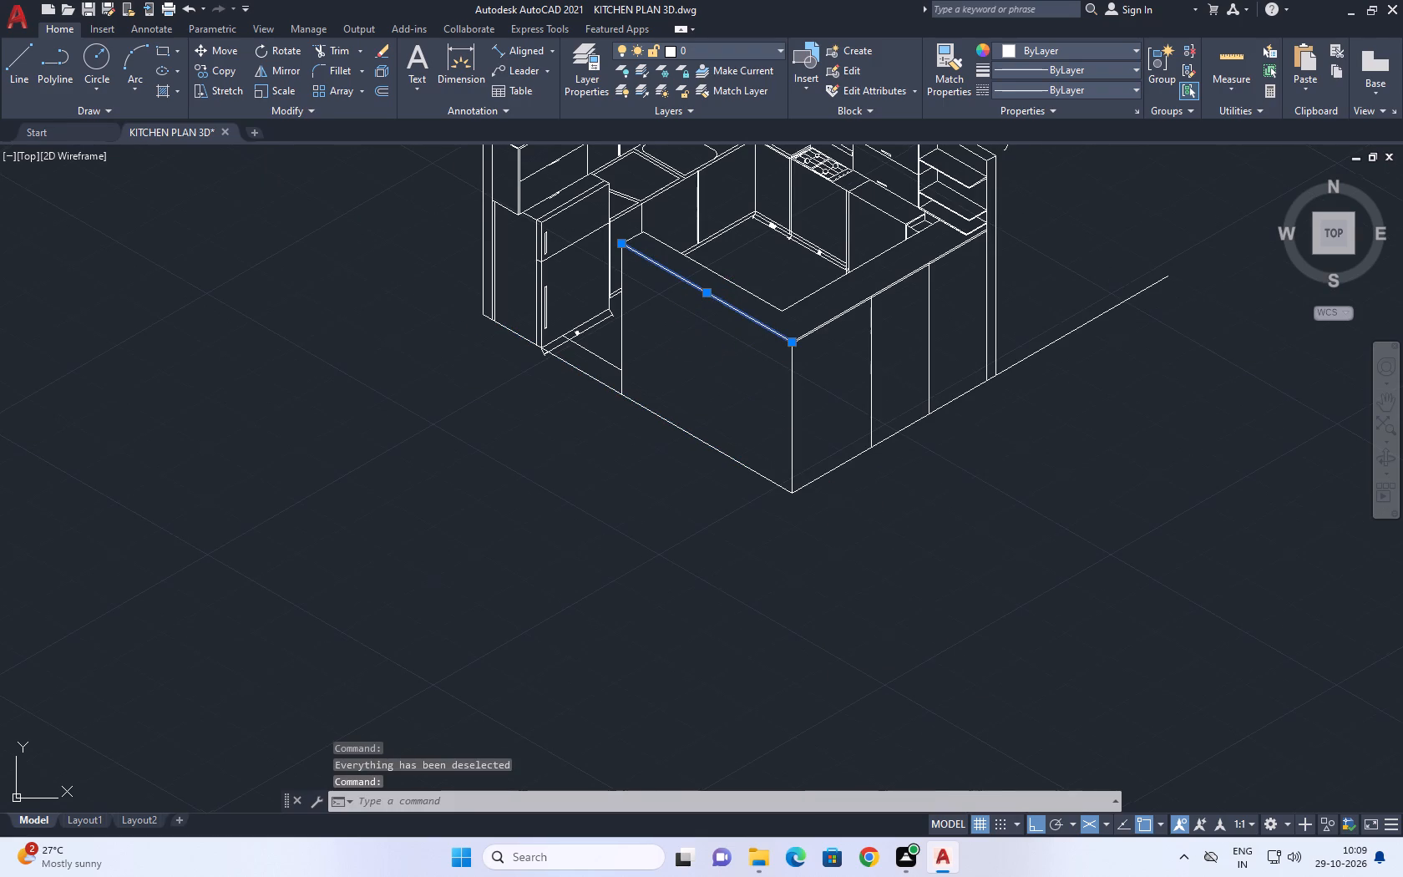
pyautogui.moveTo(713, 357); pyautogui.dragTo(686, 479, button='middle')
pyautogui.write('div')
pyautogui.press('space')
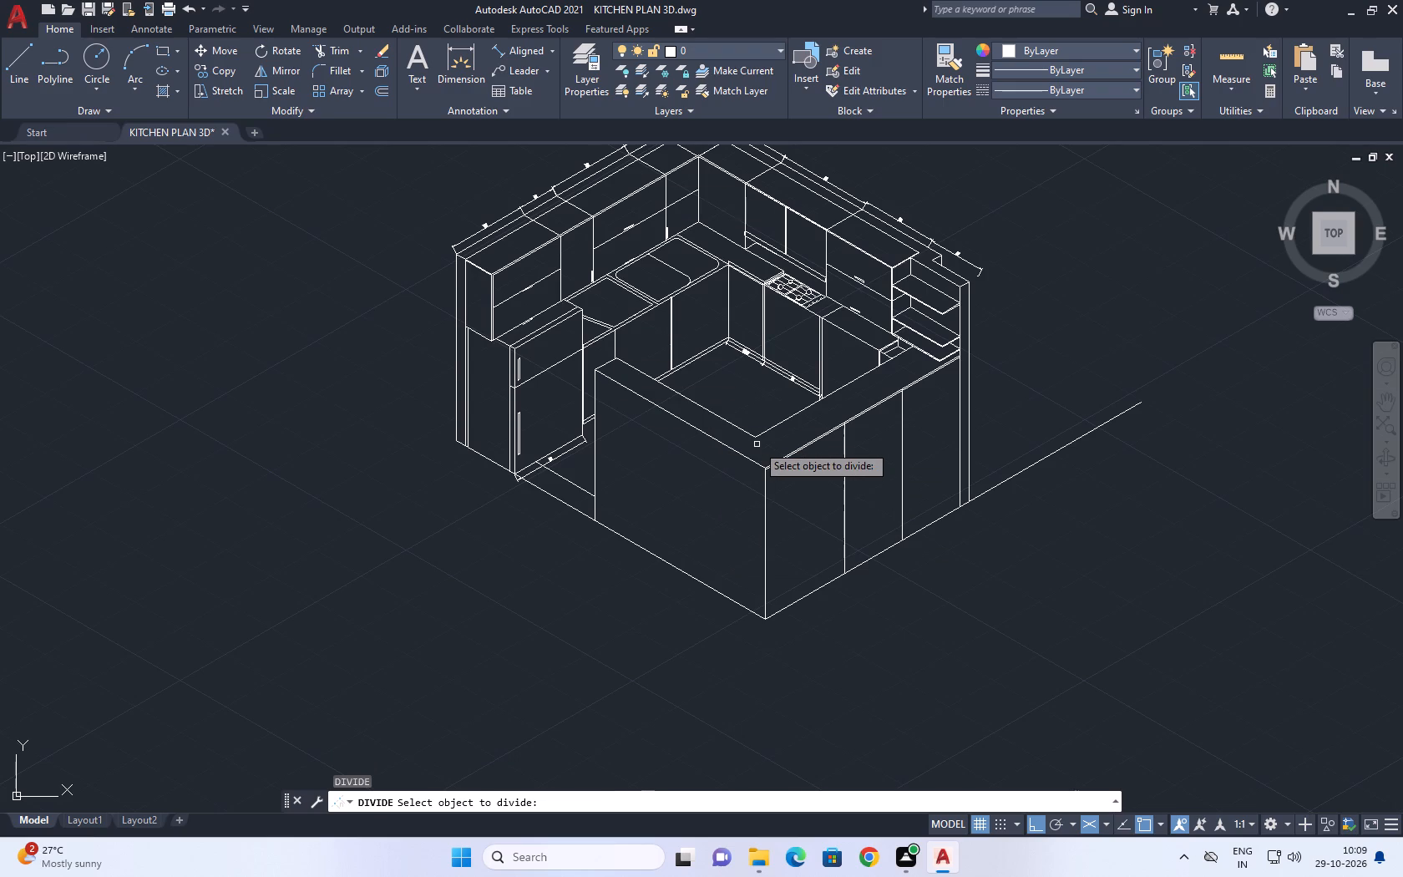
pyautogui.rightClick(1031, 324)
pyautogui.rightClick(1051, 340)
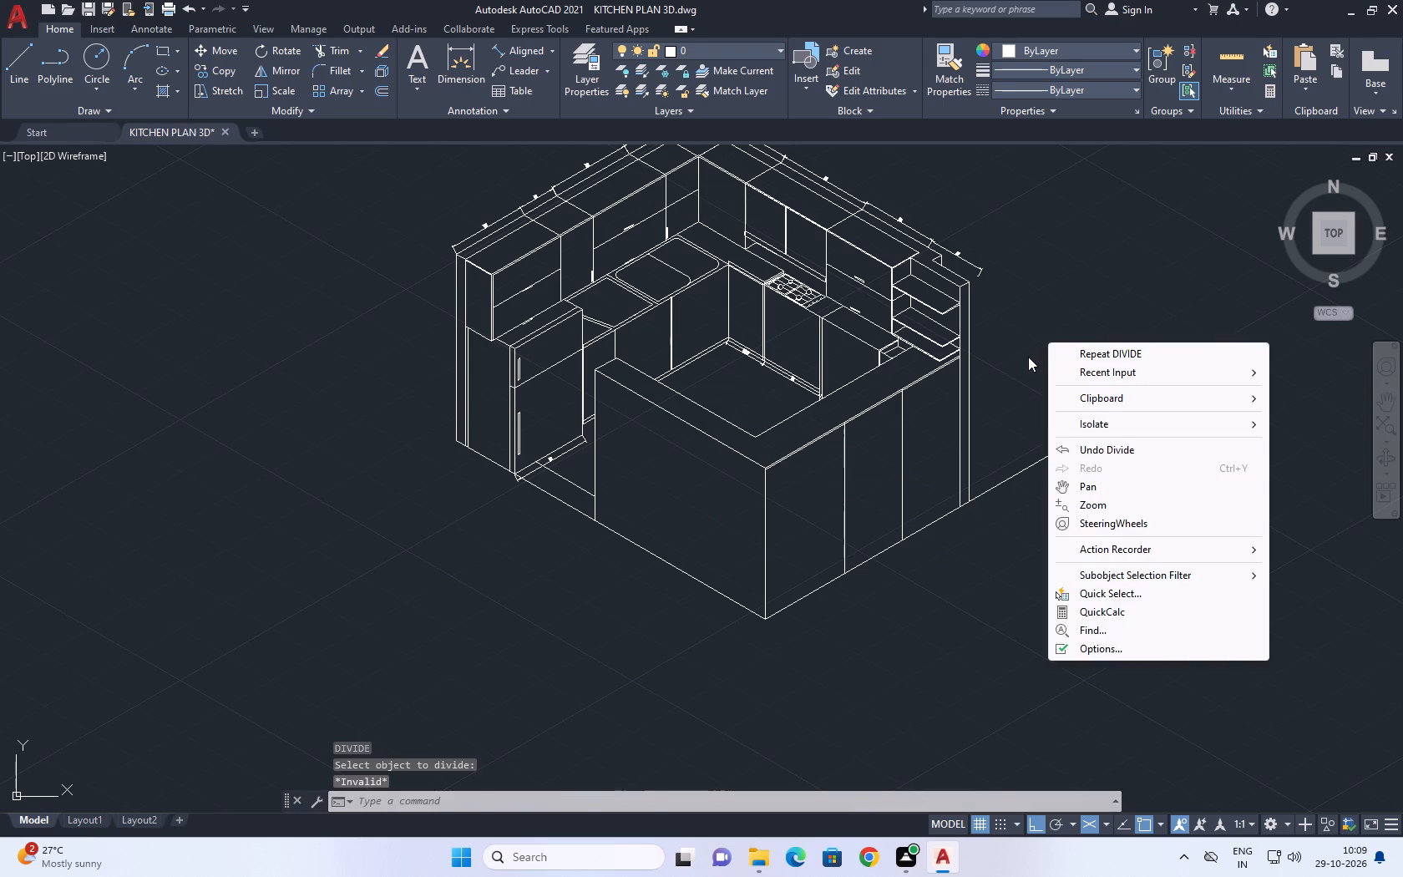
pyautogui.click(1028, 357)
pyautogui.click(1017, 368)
# Draw a vertical line from the midpoint of the front end panel's top edge down past the floor line, using the right isoplane.
pyautogui.moveTo(698, 324); pyautogui.dragTo(693, 322, button='middle')
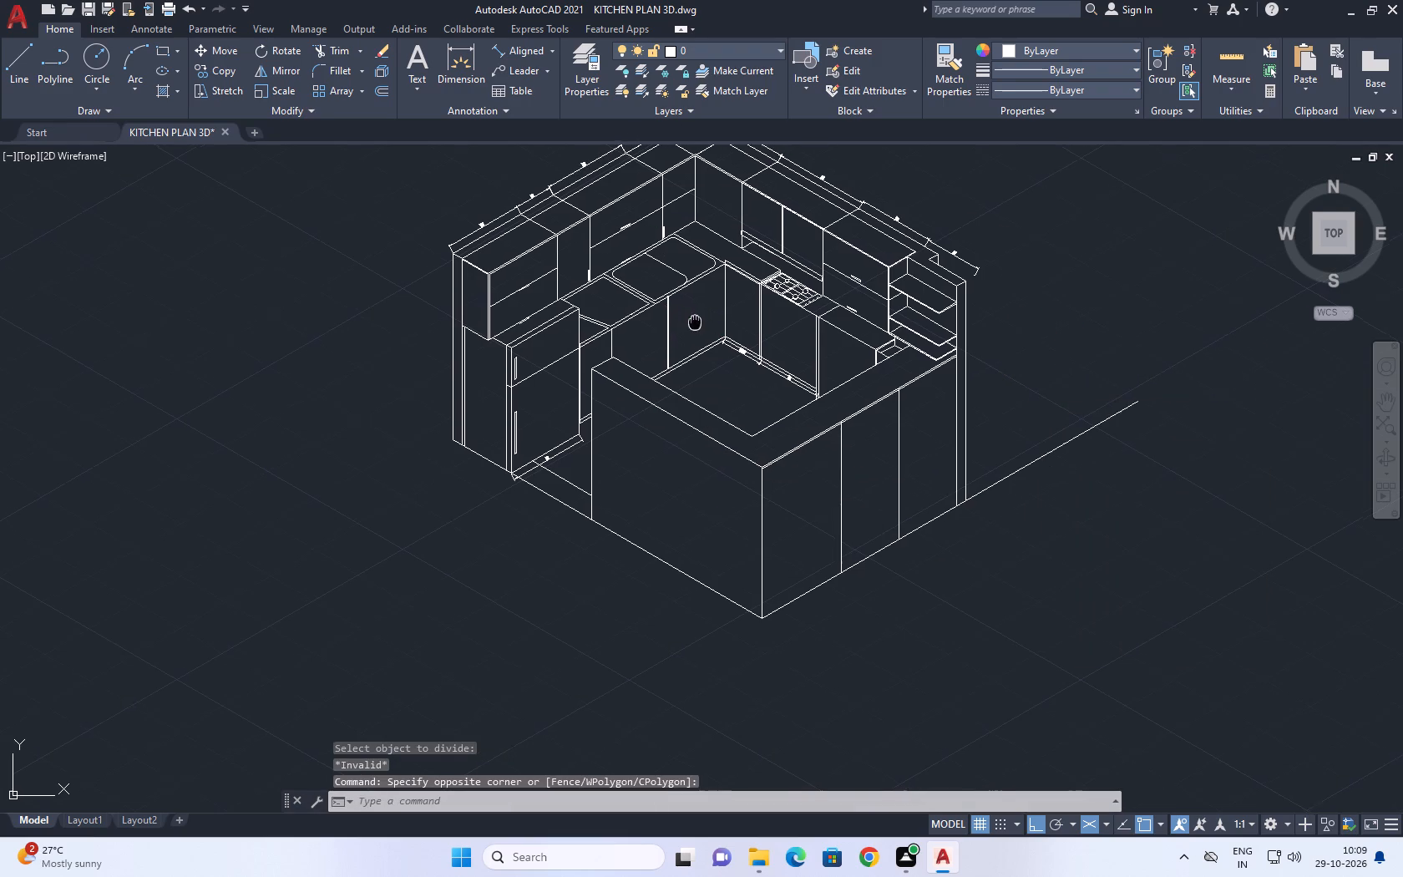
pyautogui.moveTo(693, 322); pyautogui.dragTo(662, 288, button='middle')
pyautogui.click(18, 55)
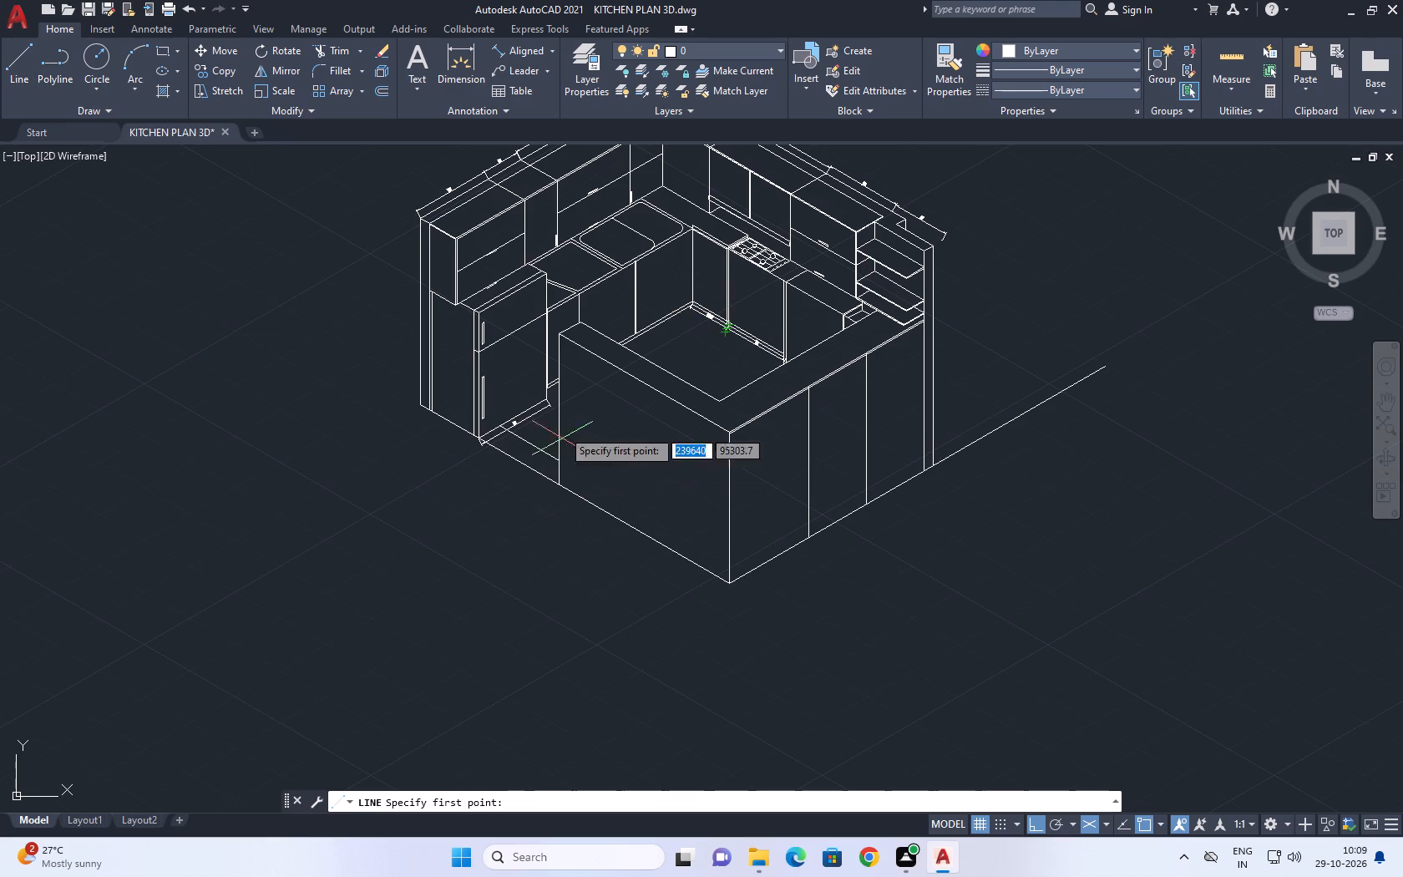
pyautogui.click(651, 388)
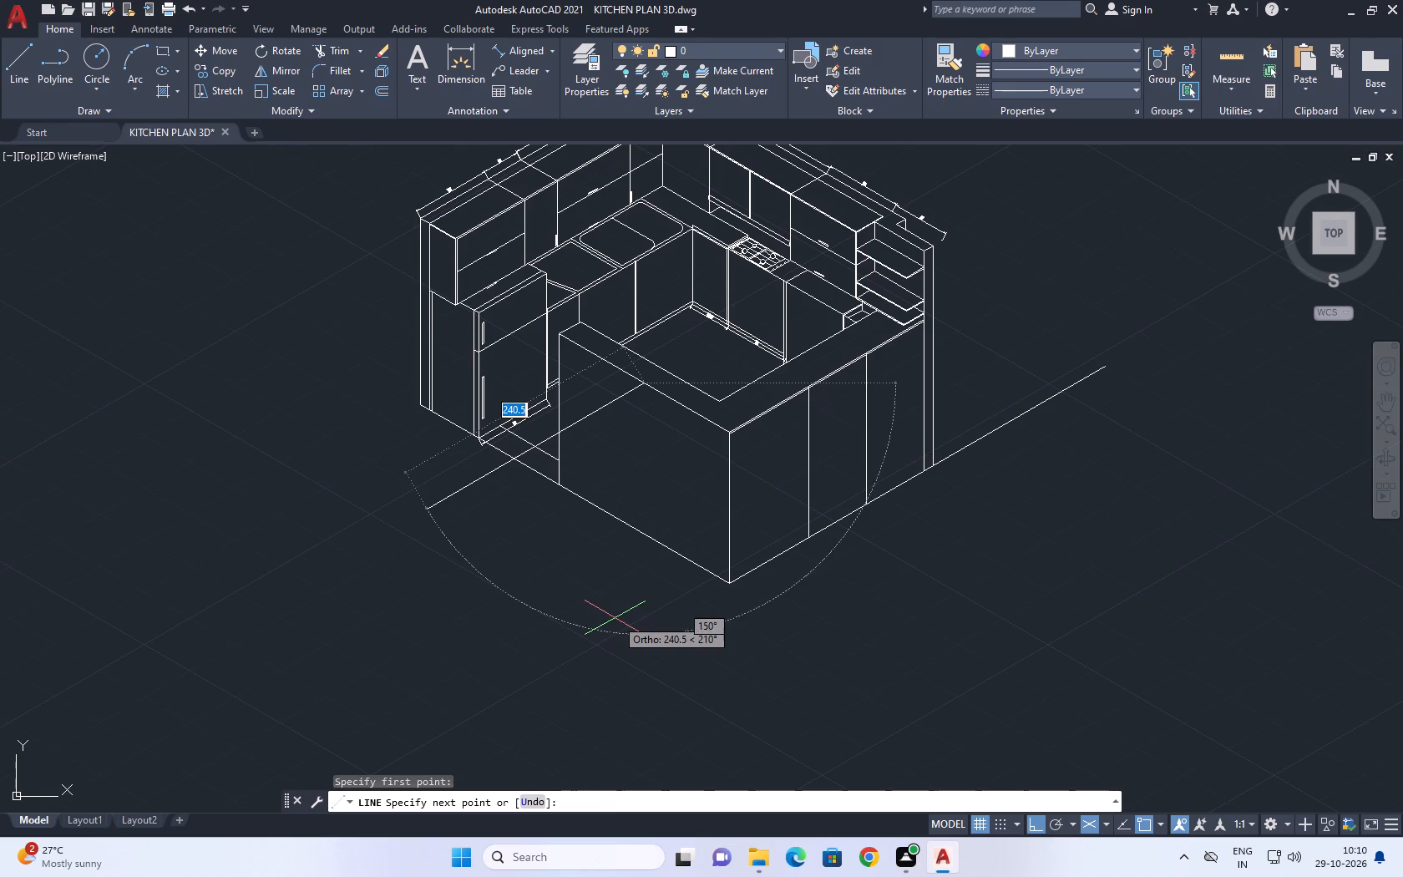
pyautogui.press('F5')
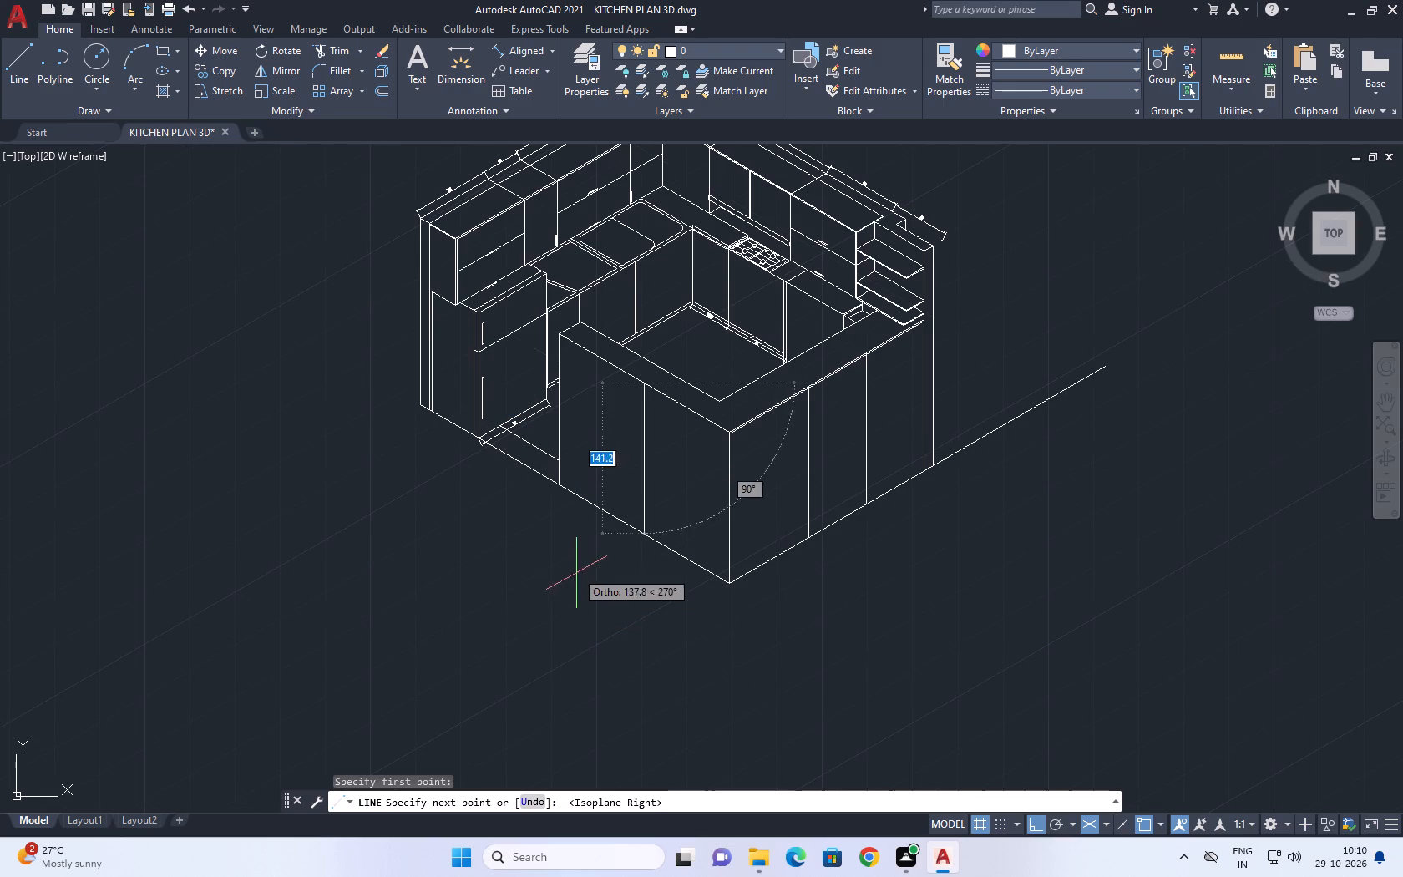
pyautogui.click(614, 603)
pyautogui.rightClick(595, 555)
pyautogui.click(641, 579)
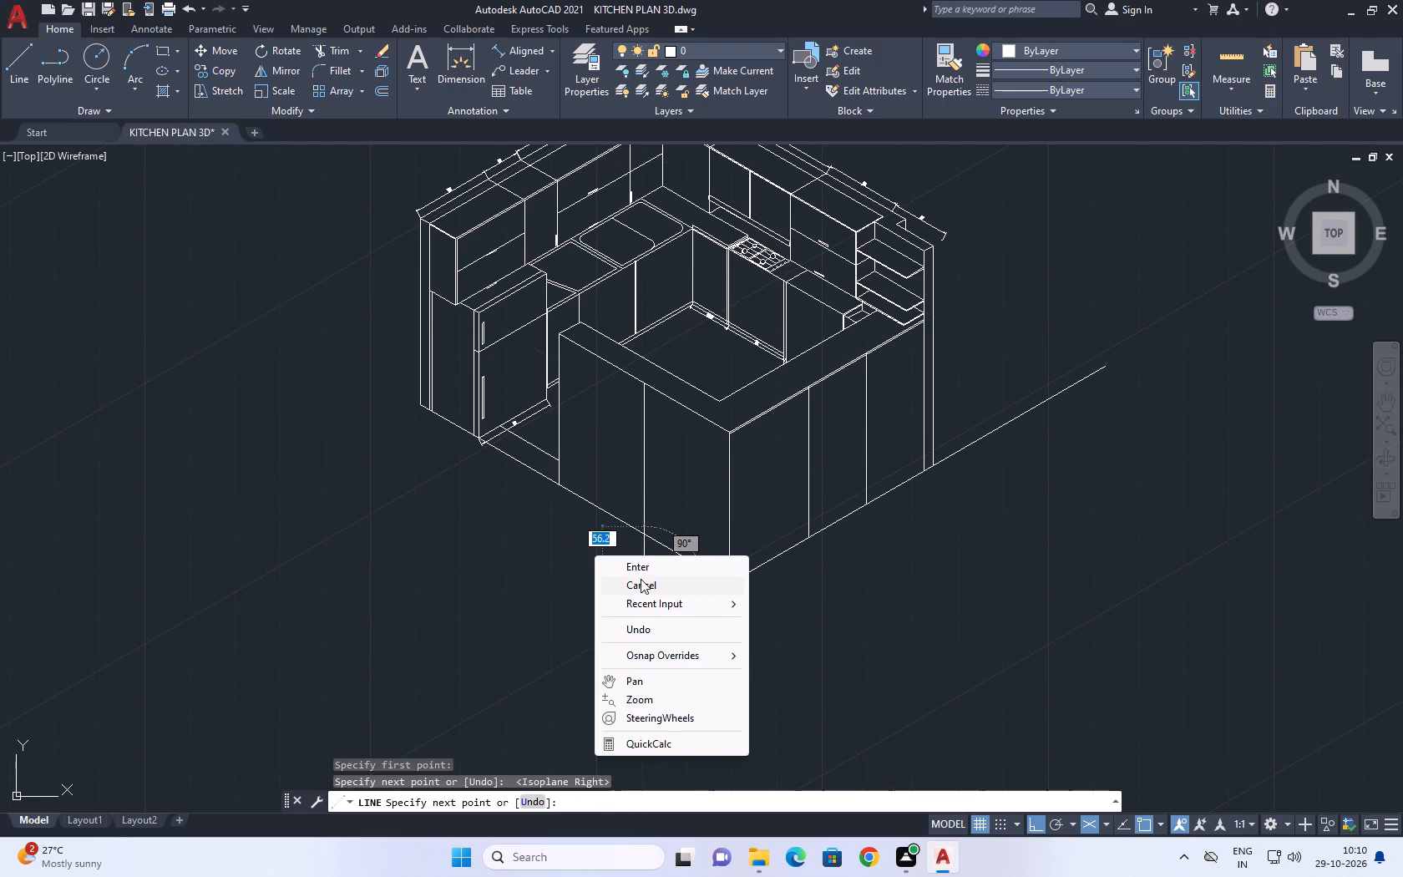
# Trim the new vertical line's overshoot below the front end panel's 150° floor line.
pyautogui.click(333, 52)
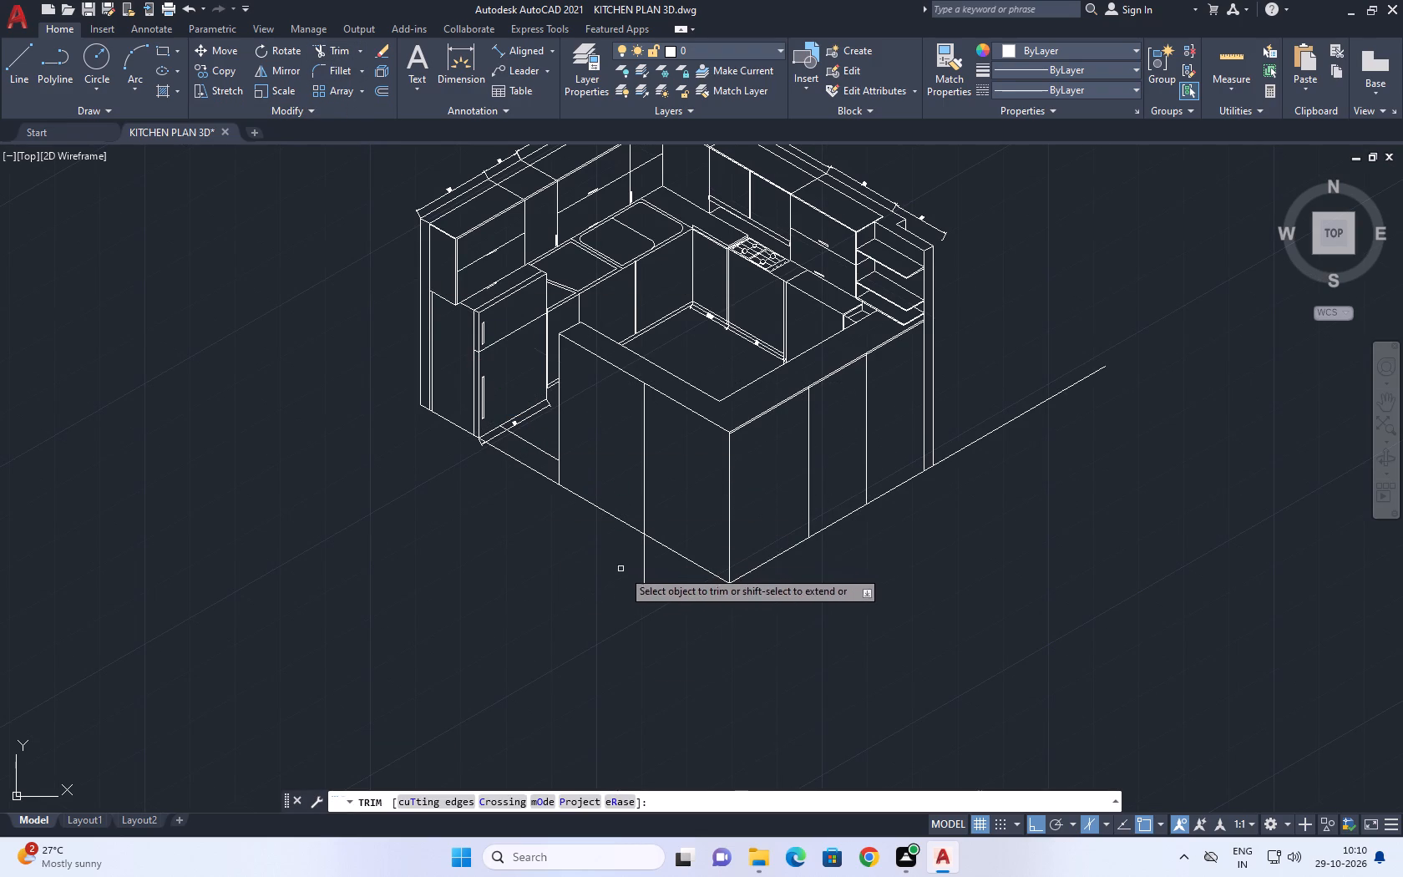
pyautogui.click(640, 572)
pyautogui.click(661, 575)
pyautogui.rightClick(660, 586)
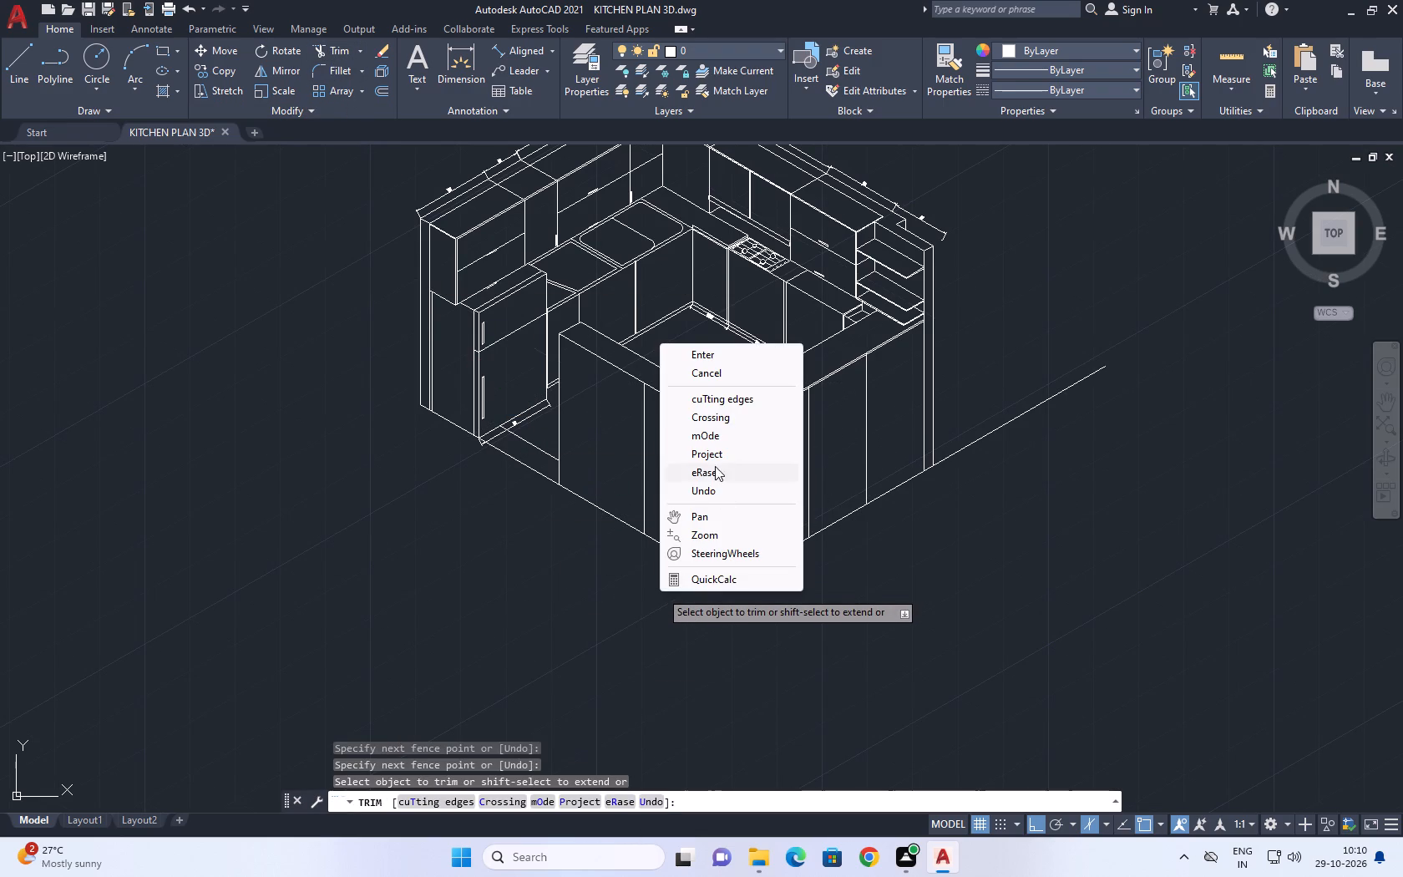
pyautogui.click(723, 373)
# Try to move the front end panel's vertical centre line, using its top endpoint as the base point.
pyautogui.scroll(2, 659, 456)
pyautogui.moveTo(646, 447); pyautogui.dragTo(633, 446)
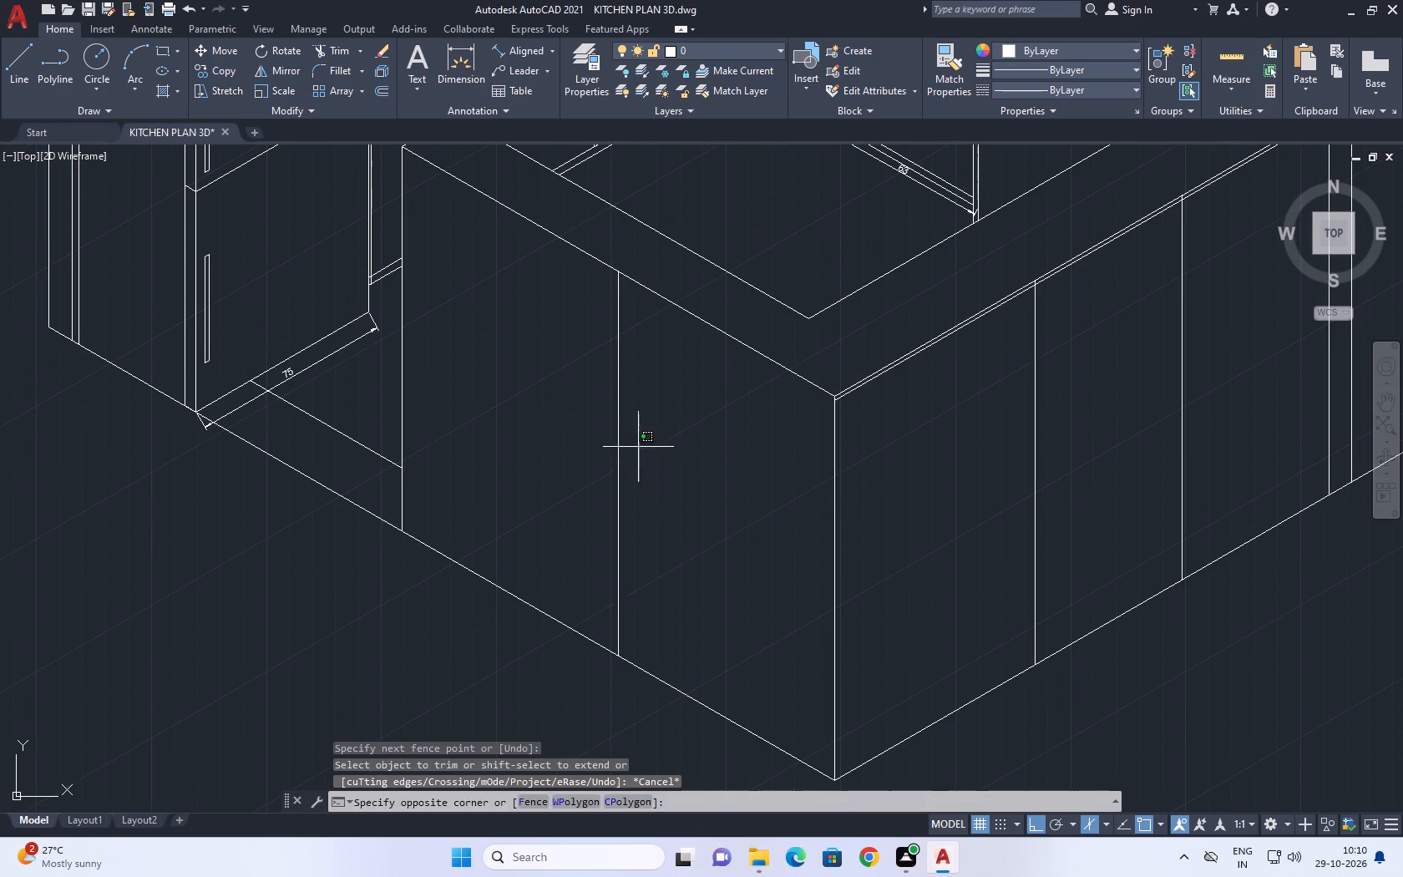
pyautogui.moveTo(633, 446); pyautogui.dragTo(605, 438)
pyautogui.click(591, 427)
pyautogui.click(230, 46)
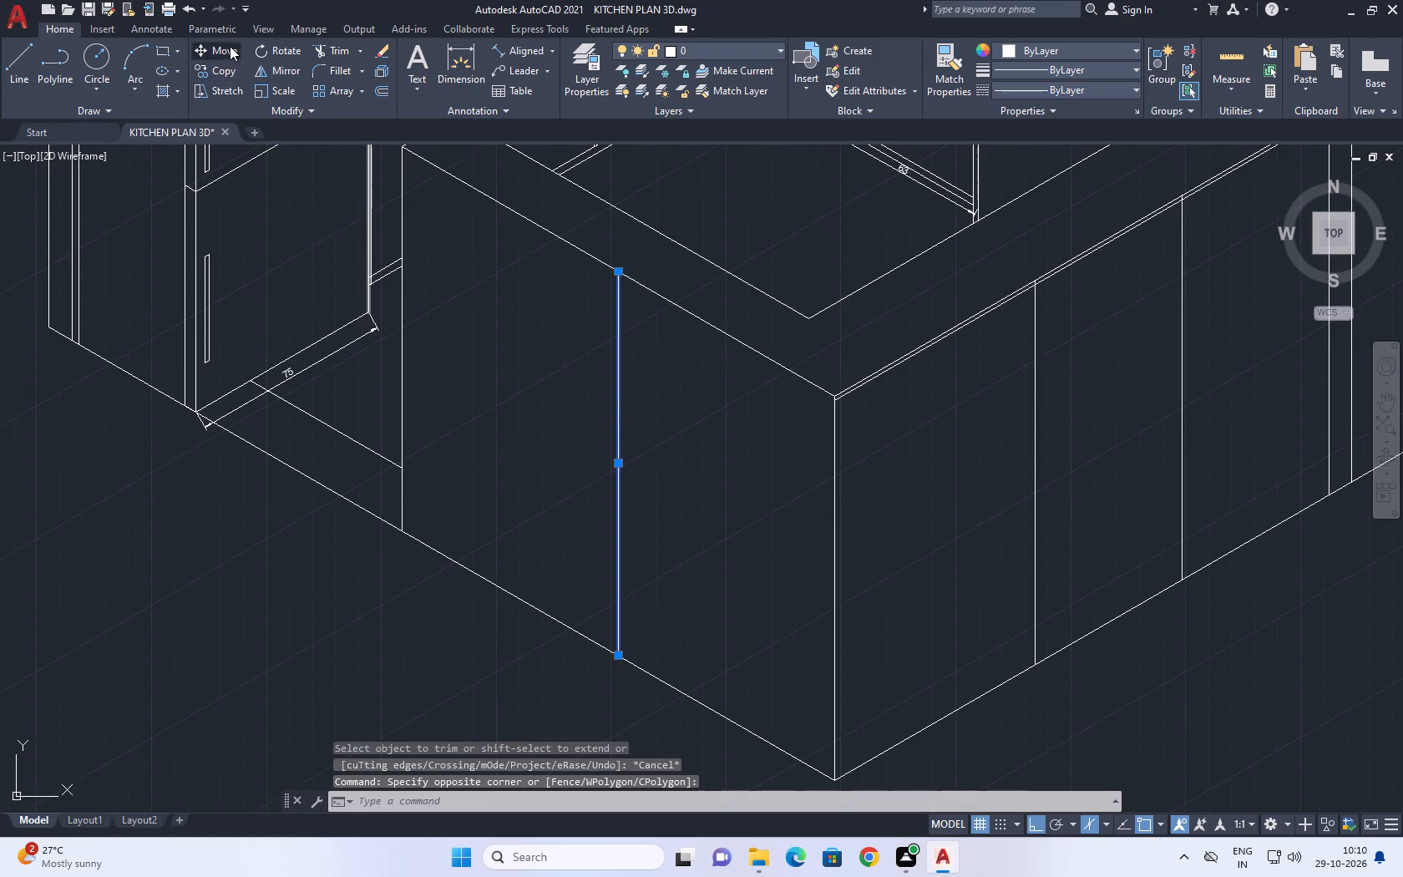
pyautogui.click(618, 271)
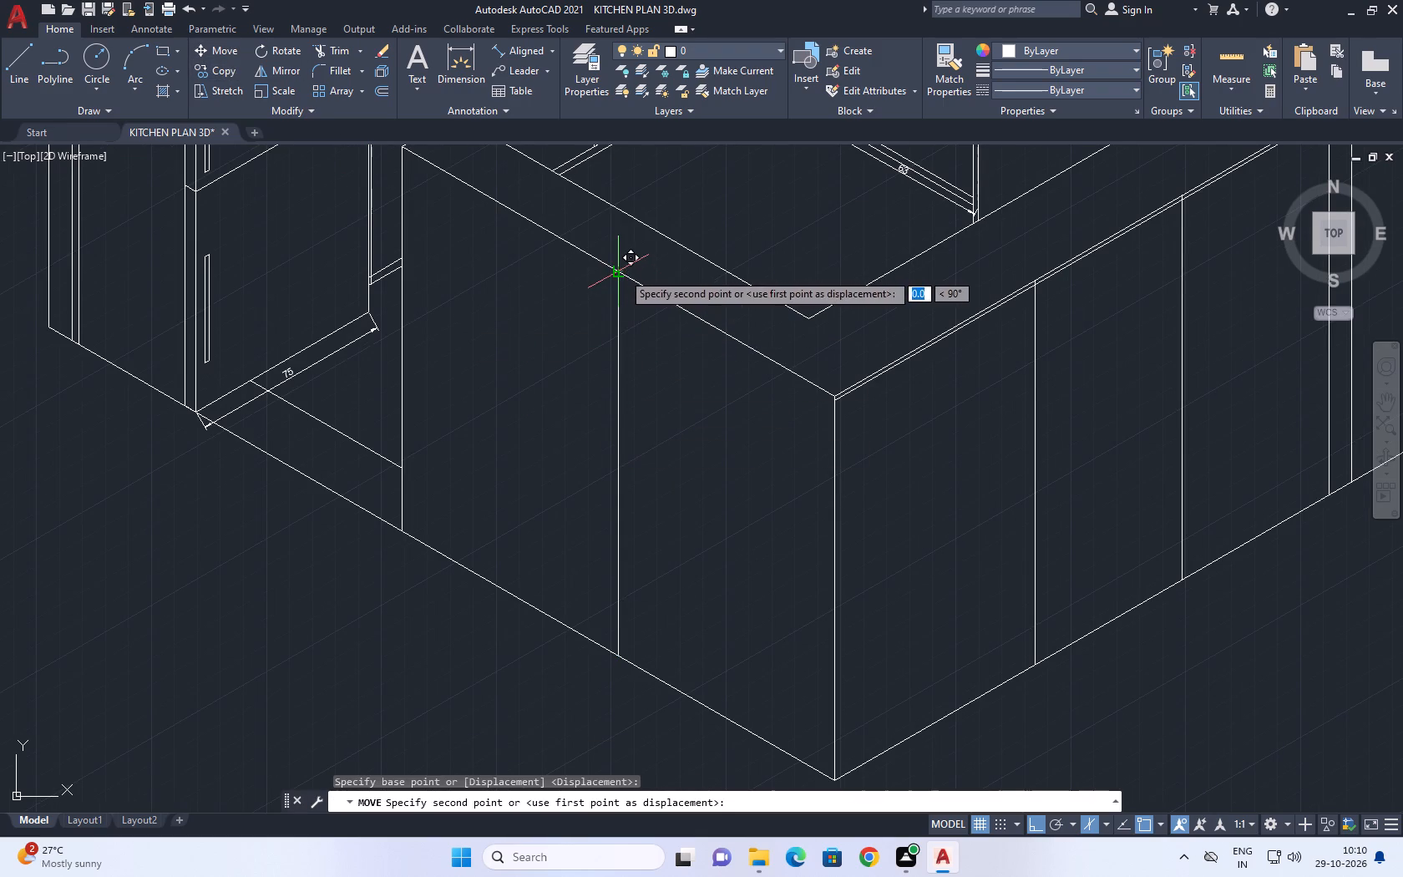
pyautogui.rightClick(678, 358)
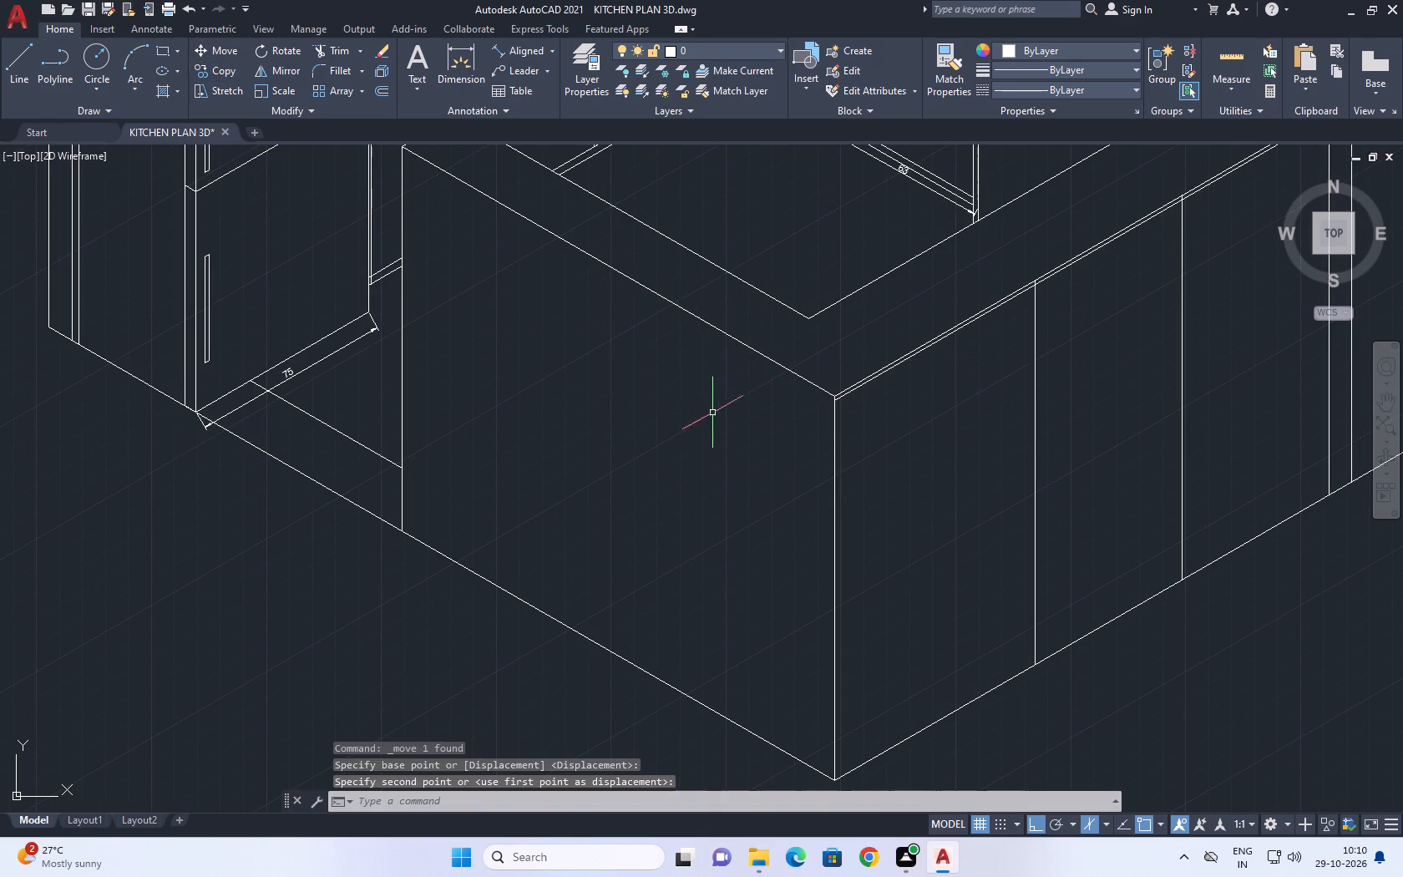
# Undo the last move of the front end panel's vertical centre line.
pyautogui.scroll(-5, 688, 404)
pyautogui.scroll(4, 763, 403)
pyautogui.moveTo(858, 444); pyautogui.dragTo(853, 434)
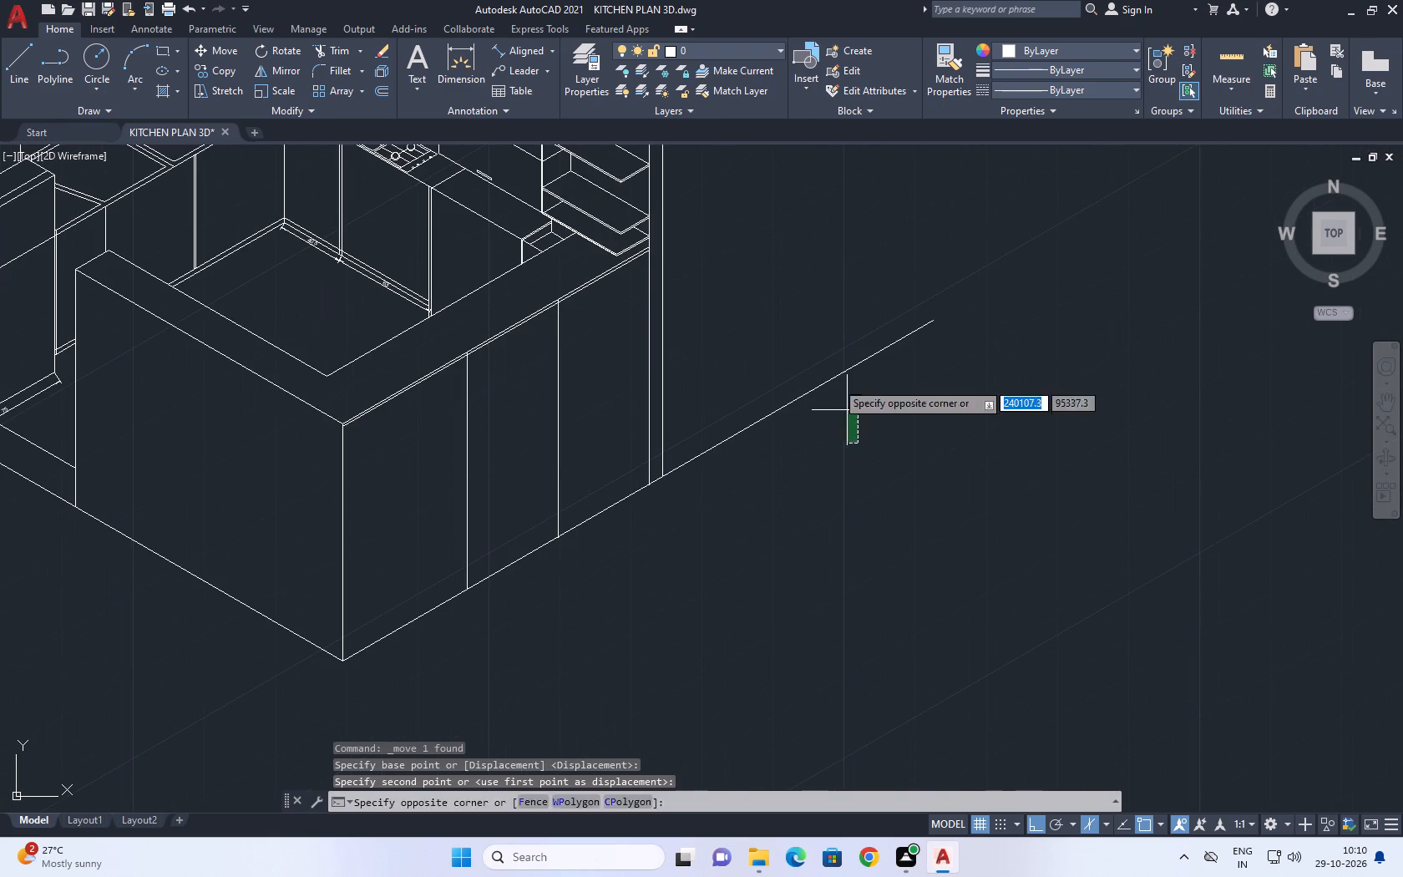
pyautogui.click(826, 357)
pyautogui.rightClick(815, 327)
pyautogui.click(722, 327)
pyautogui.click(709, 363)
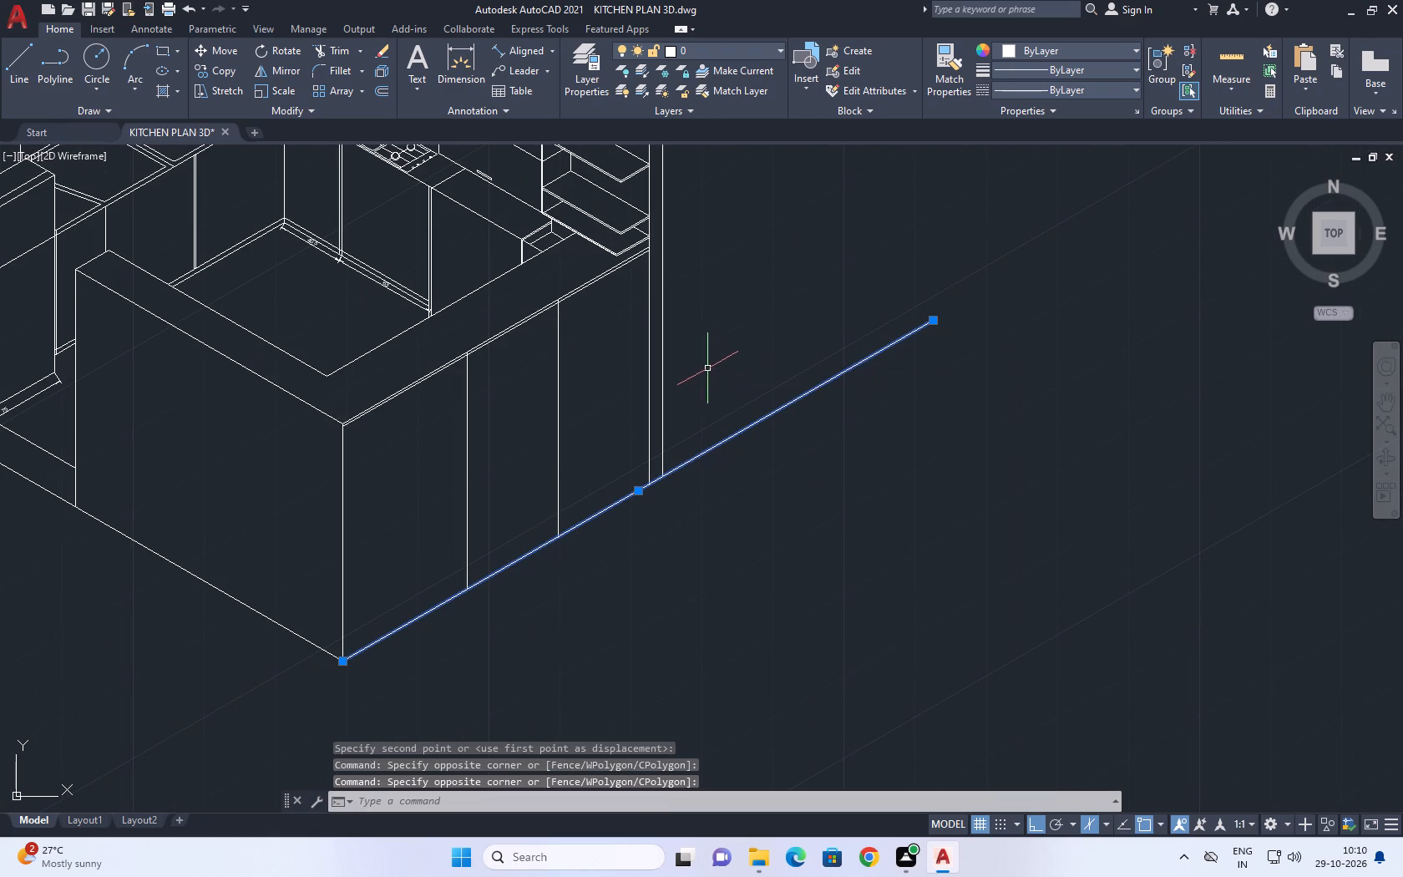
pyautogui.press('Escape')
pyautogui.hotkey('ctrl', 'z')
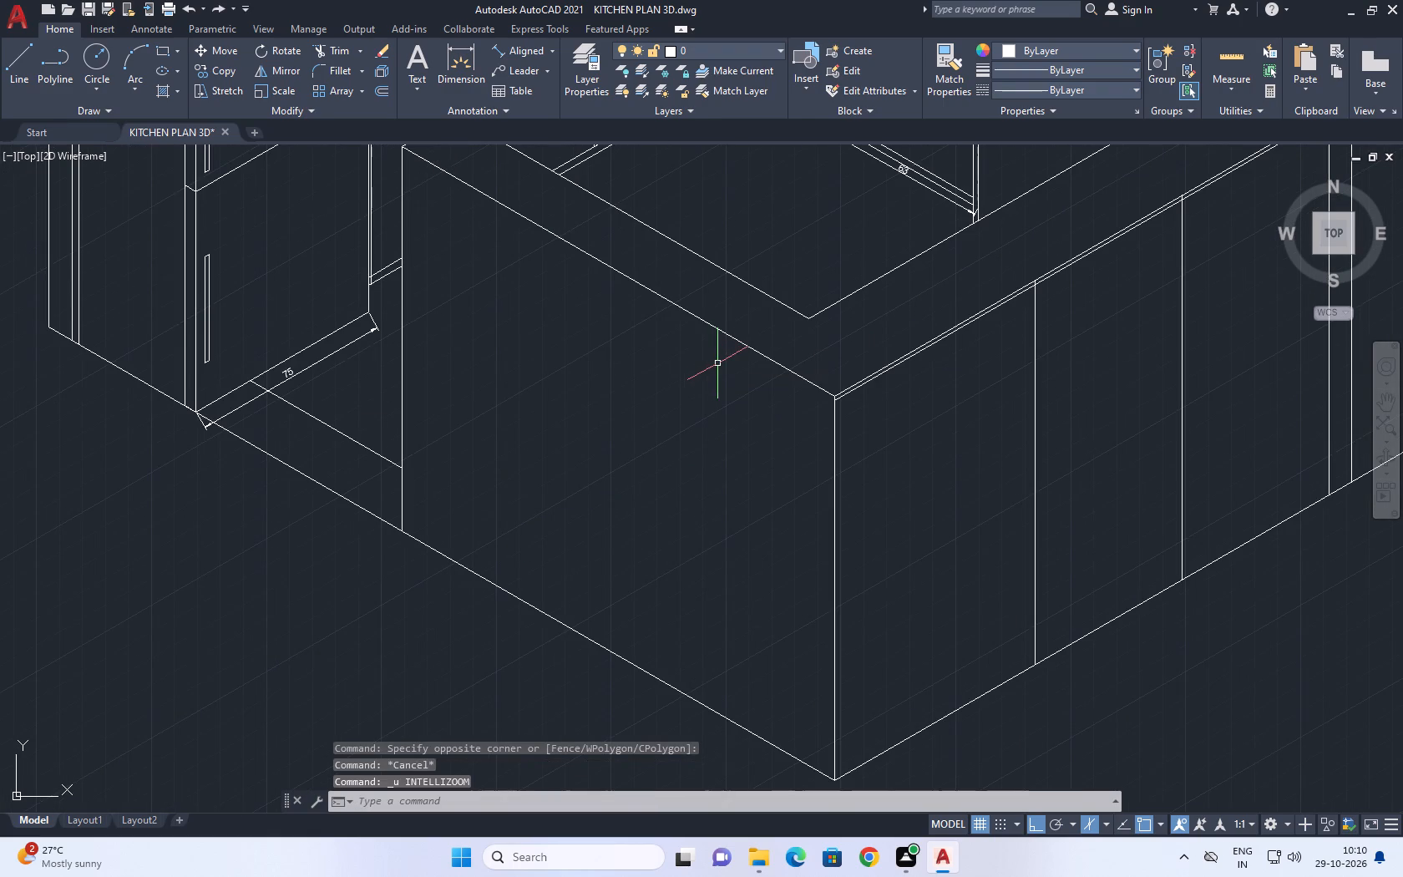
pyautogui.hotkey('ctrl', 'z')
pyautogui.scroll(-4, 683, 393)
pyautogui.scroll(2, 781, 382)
# Trim the 30° floor line's overshoot beyond the outer vertical edge at the open-shelf end.
pyautogui.click(893, 403)
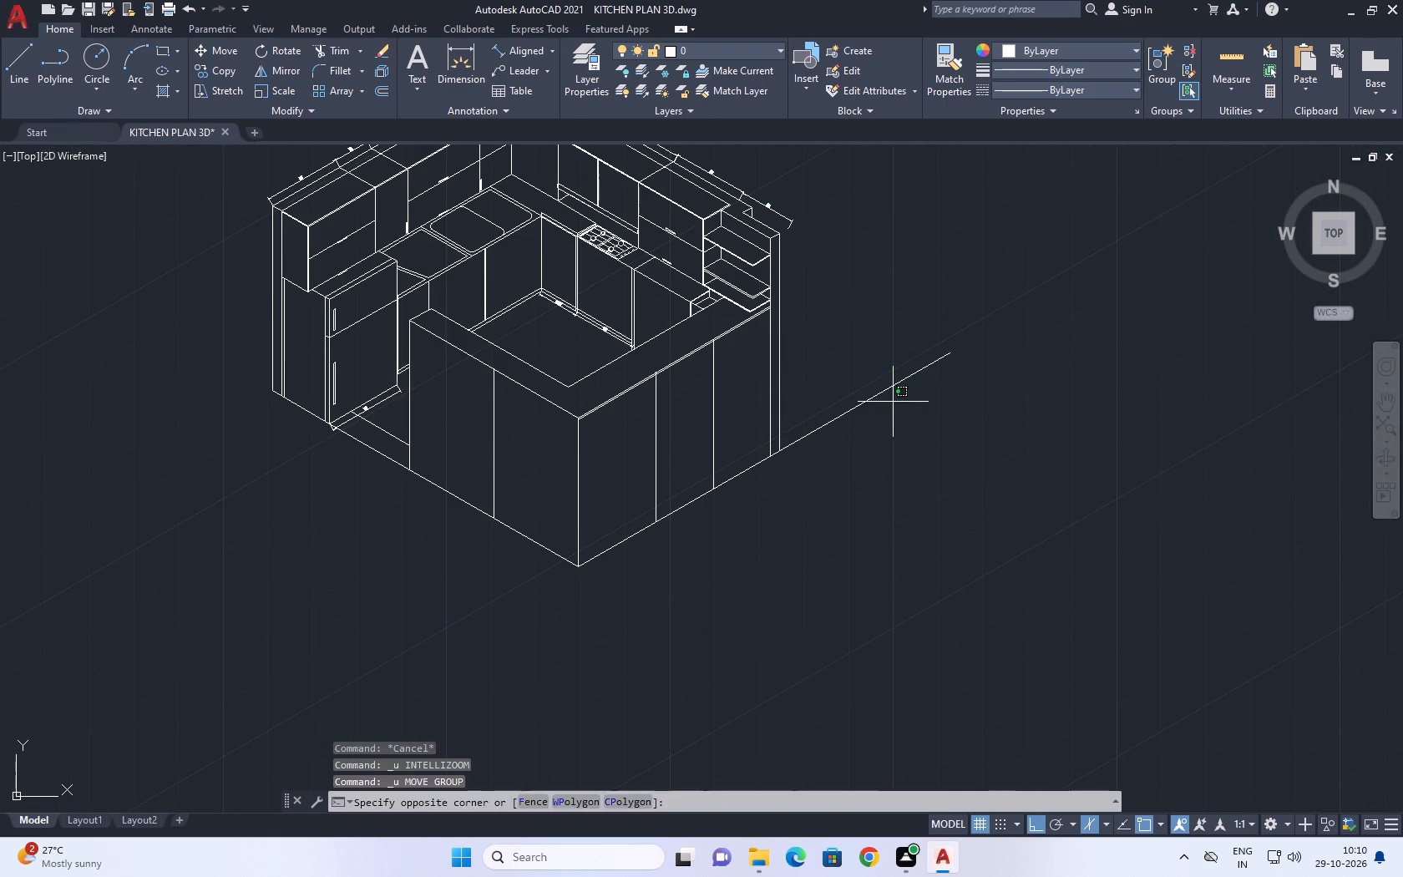
pyautogui.click(874, 350)
pyautogui.moveTo(924, 370); pyautogui.dragTo(879, 411, button='middle')
pyautogui.press('Escape')
pyautogui.write('tr')
pyautogui.press('space')
pyautogui.click(811, 376)
pyautogui.moveTo(820, 488); pyautogui.dragTo(823, 499)
pyautogui.press('Escape')
# Erase the vertical centre line from the front end panel.
pyautogui.moveTo(260, 530); pyautogui.dragTo(389, 538, button='middle')
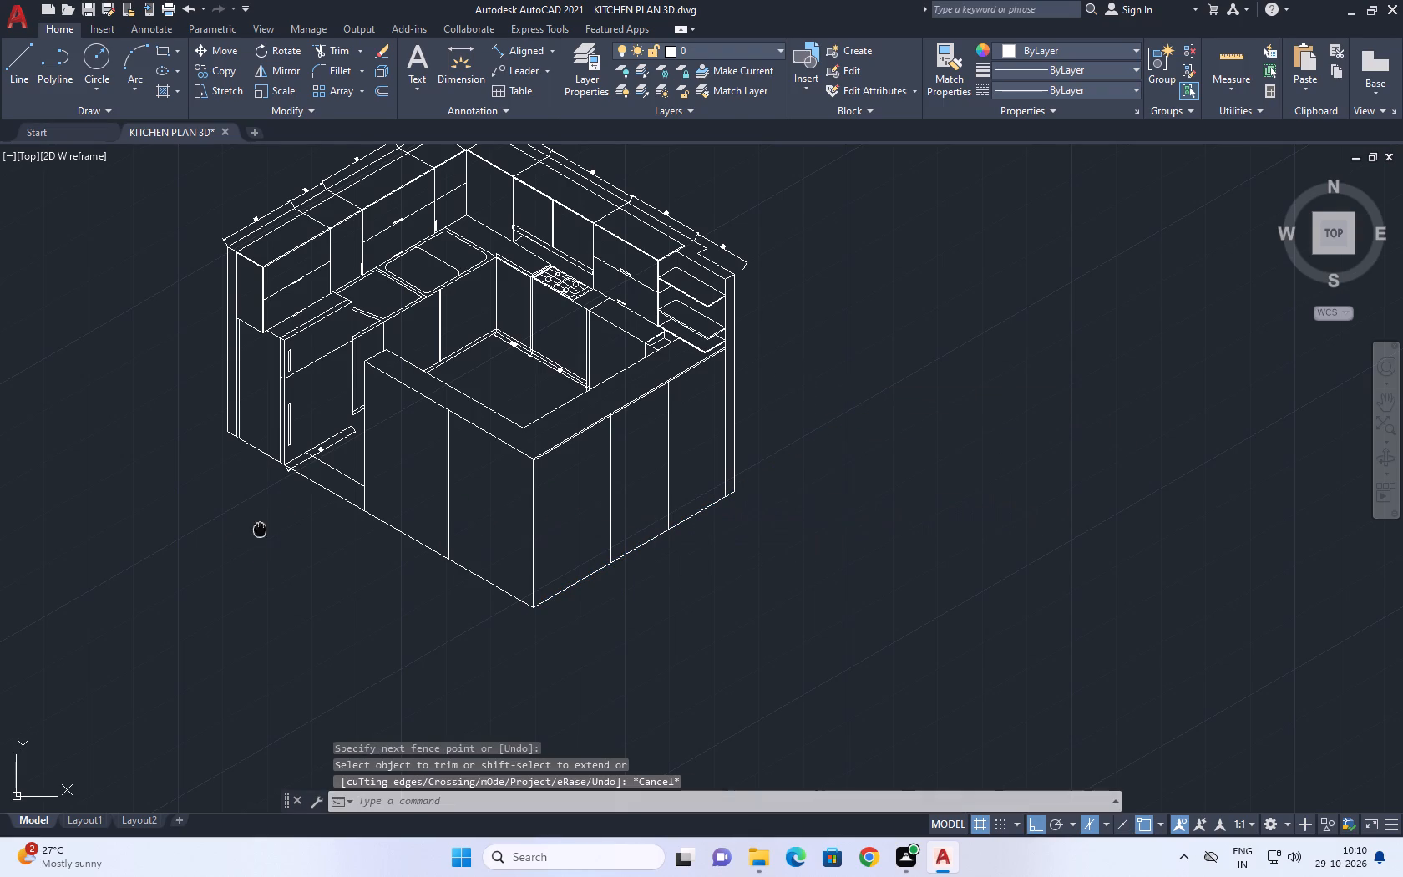
pyautogui.moveTo(389, 538); pyautogui.dragTo(605, 510, button='middle')
pyautogui.click(813, 492)
pyautogui.click(749, 463)
pyautogui.press('Delete')
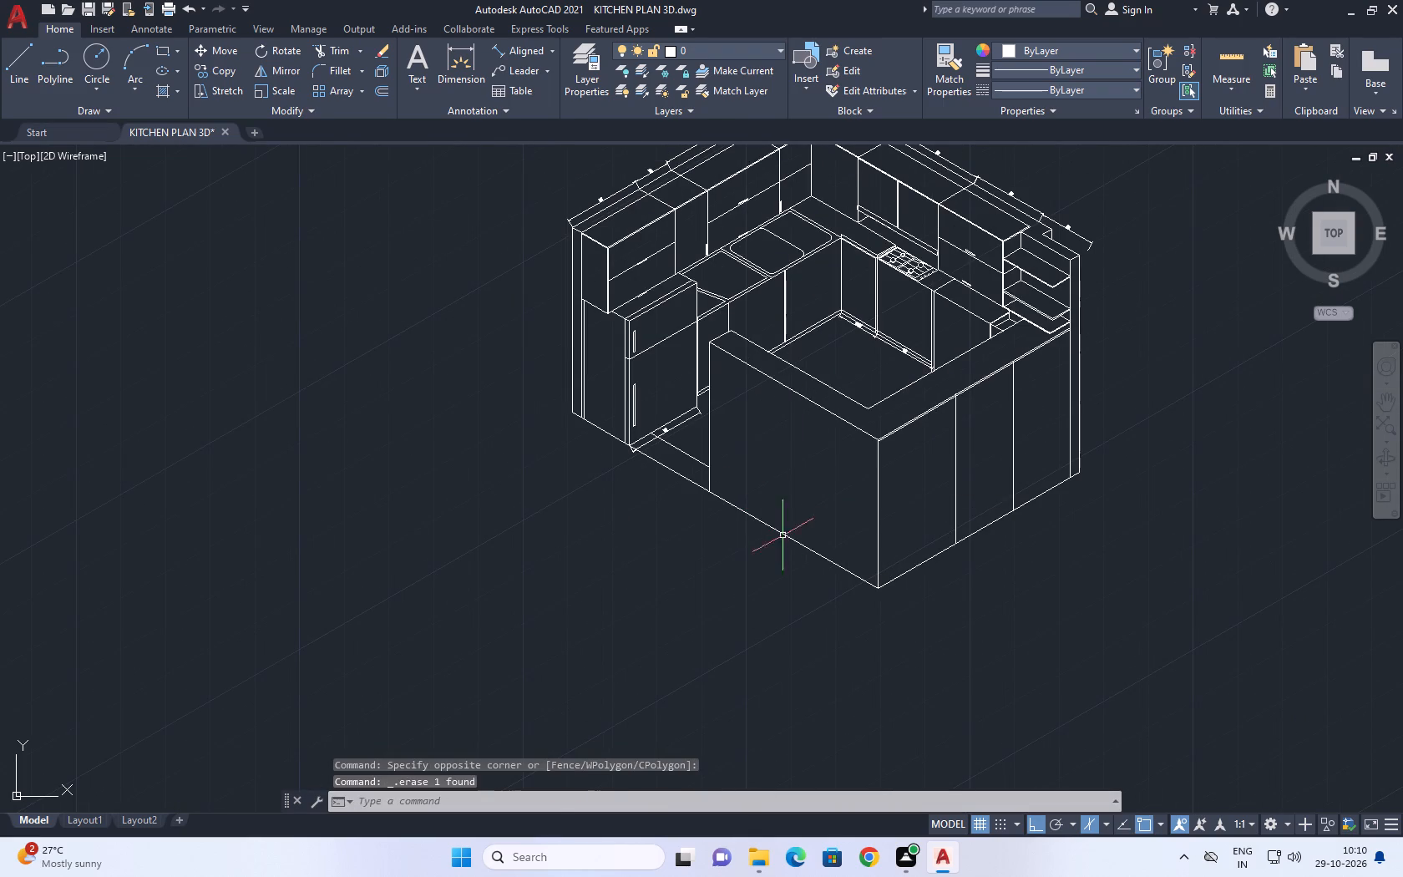
# Copy the front corner's vertical edge 23.50 along the 150° direction onto the front end panel, using the left isoplane.
pyautogui.scroll(1, 826, 516)
pyautogui.moveTo(964, 511); pyautogui.dragTo(923, 493)
pyautogui.moveTo(908, 484); pyautogui.dragTo(900, 480)
pyautogui.moveTo(939, 485); pyautogui.dragTo(930, 484)
pyautogui.click(833, 459)
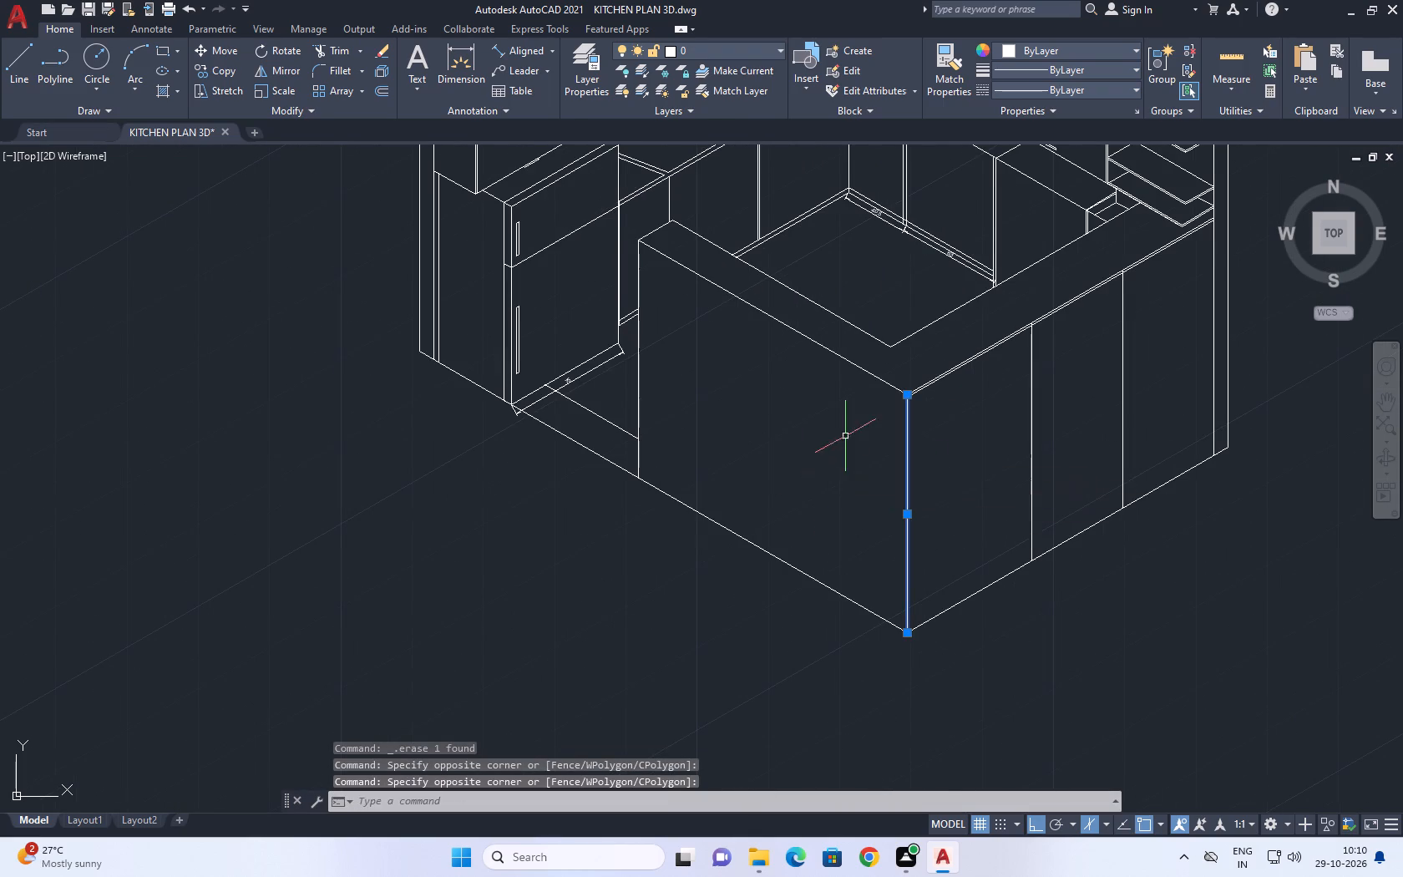
pyautogui.moveTo(845, 435); pyautogui.dragTo(845, 446, button='middle')
pyautogui.press('c')
pyautogui.press('o')
pyautogui.press('space')
pyautogui.click(885, 567)
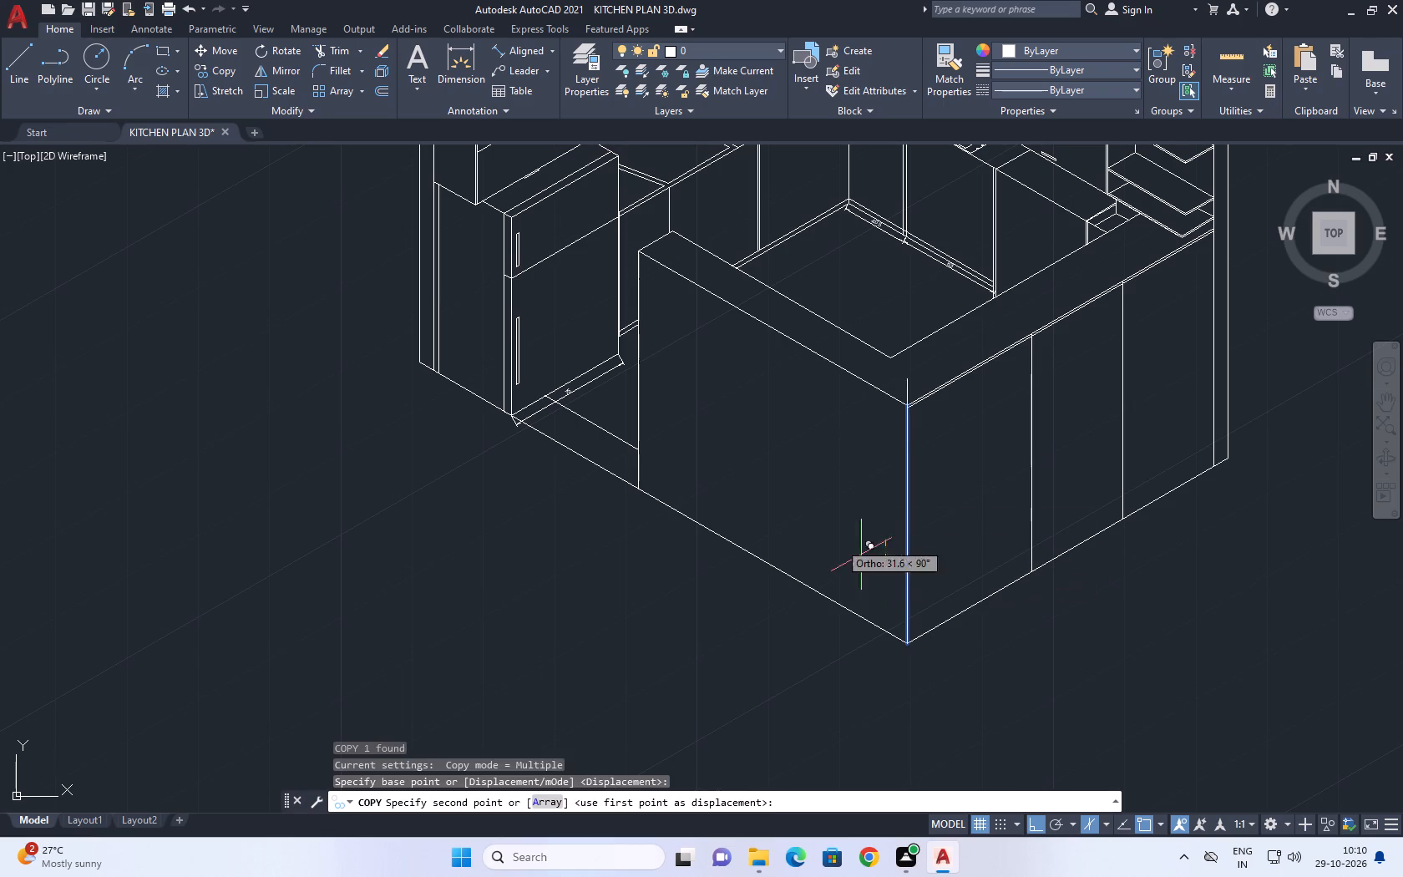
pyautogui.press('F5')
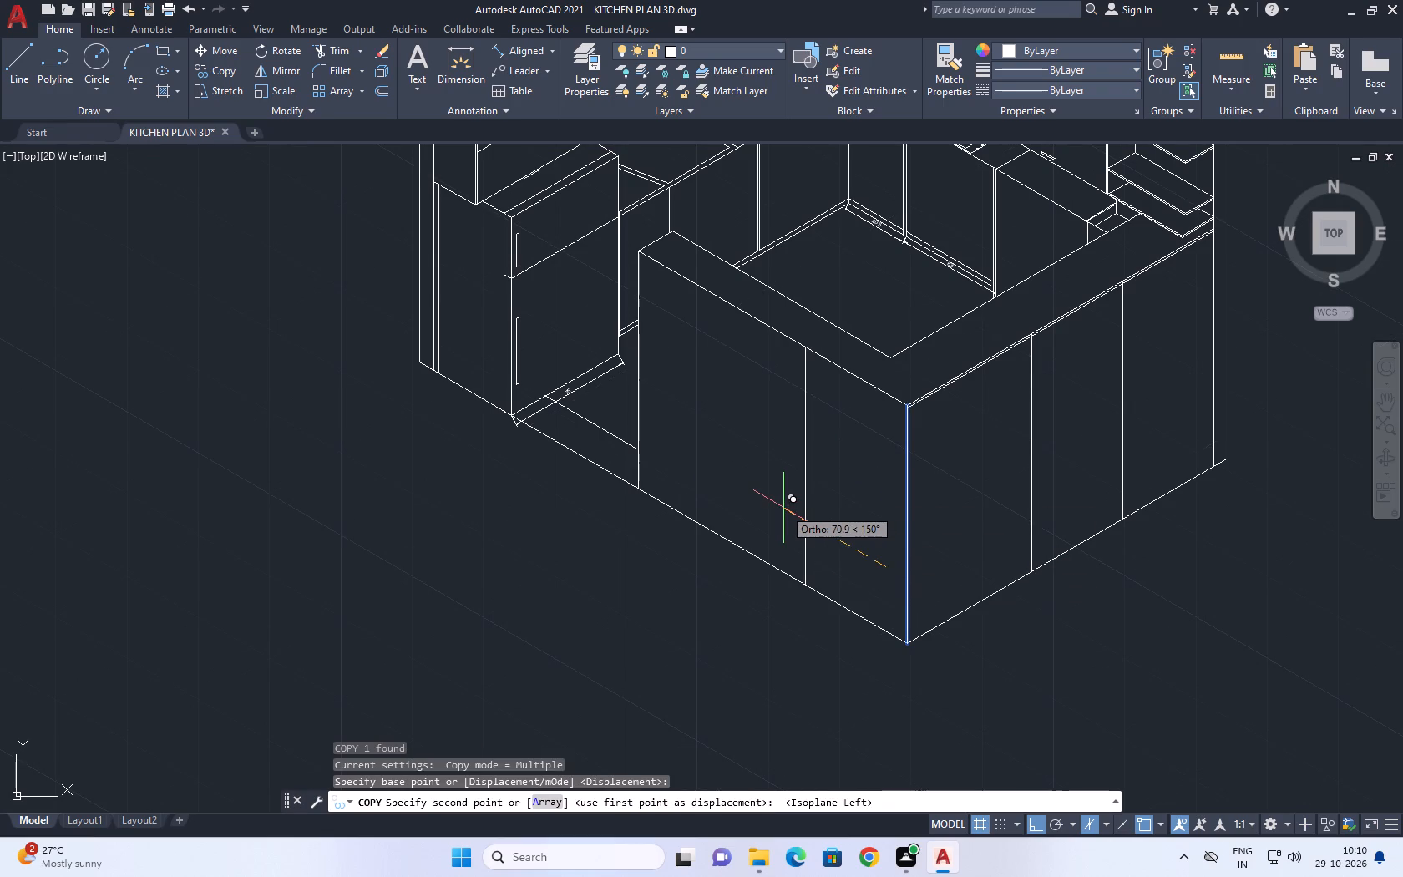
pyautogui.write('23.50')
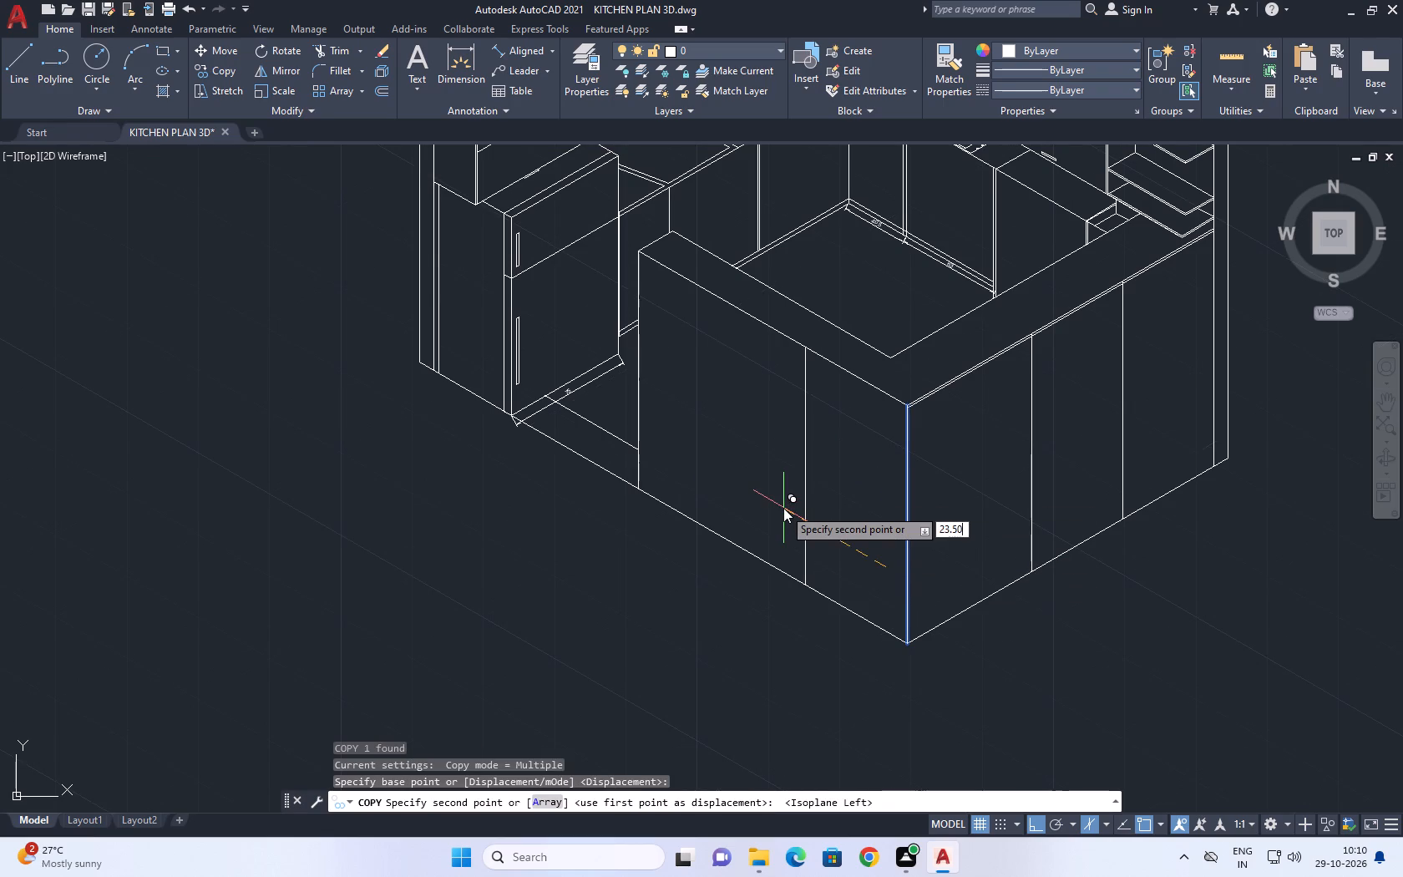
pyautogui.press('Return')
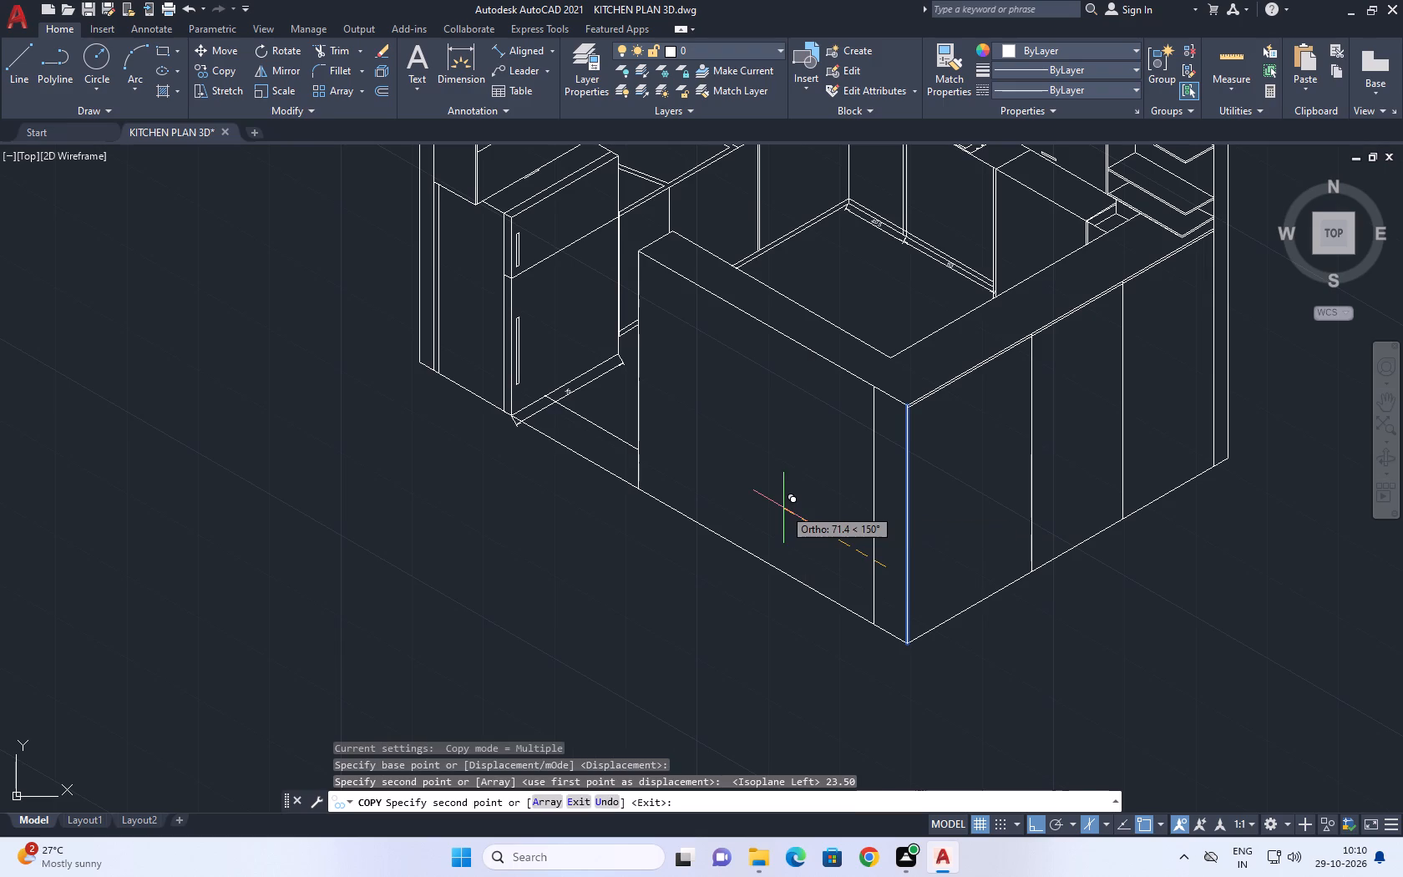
pyautogui.press('Escape')
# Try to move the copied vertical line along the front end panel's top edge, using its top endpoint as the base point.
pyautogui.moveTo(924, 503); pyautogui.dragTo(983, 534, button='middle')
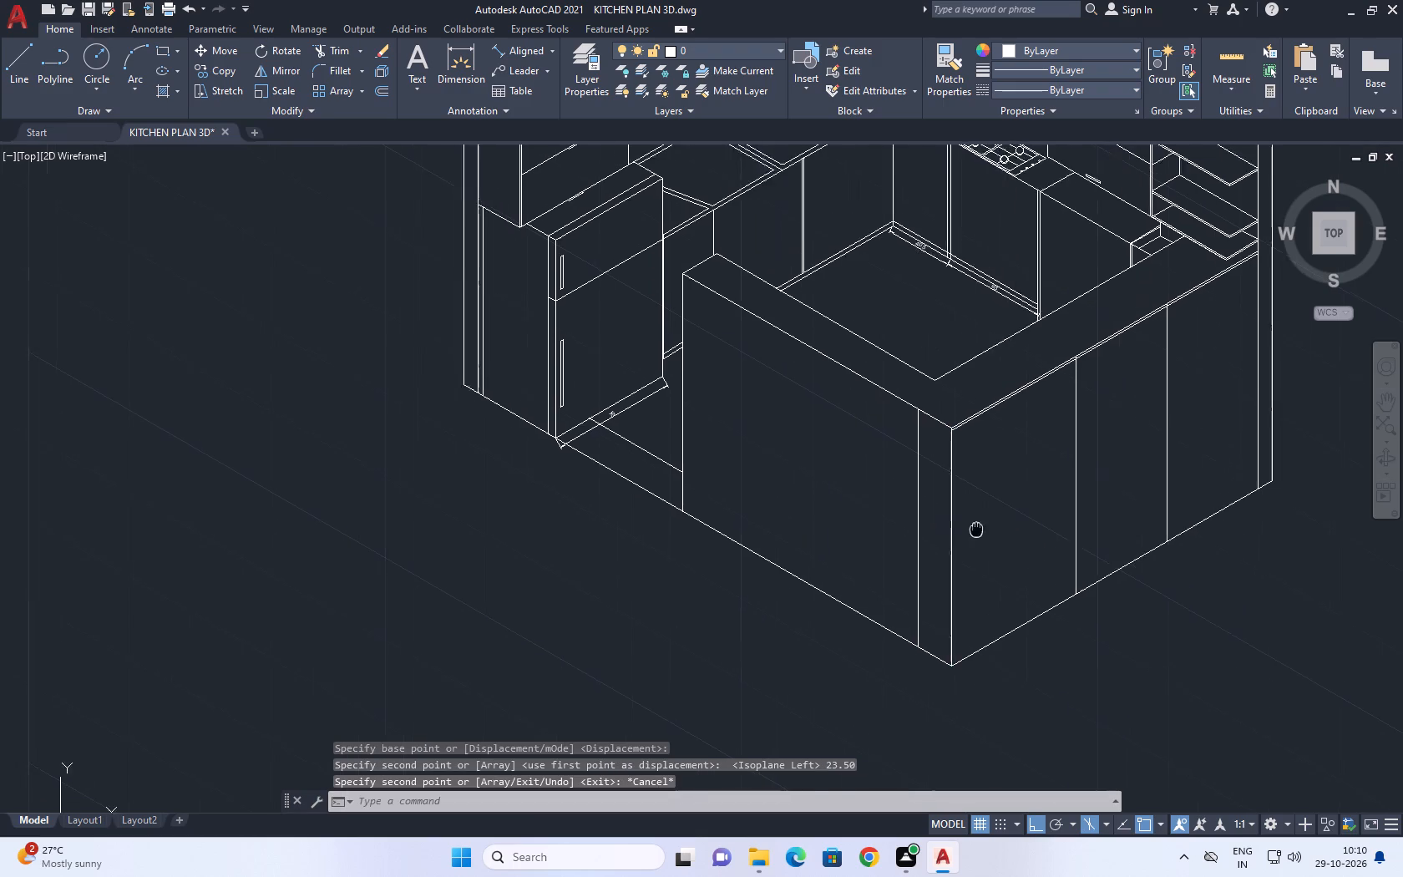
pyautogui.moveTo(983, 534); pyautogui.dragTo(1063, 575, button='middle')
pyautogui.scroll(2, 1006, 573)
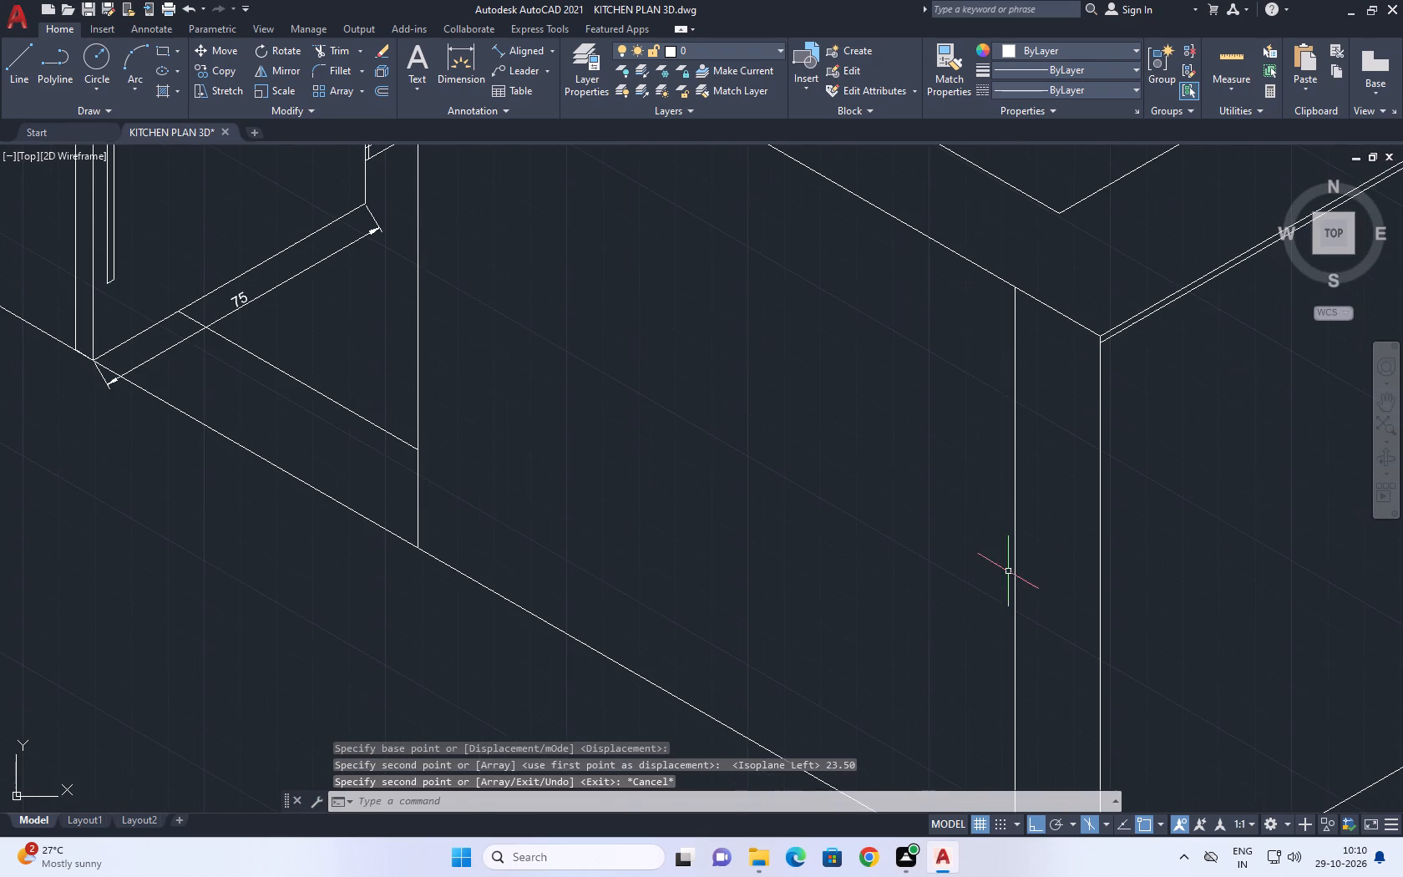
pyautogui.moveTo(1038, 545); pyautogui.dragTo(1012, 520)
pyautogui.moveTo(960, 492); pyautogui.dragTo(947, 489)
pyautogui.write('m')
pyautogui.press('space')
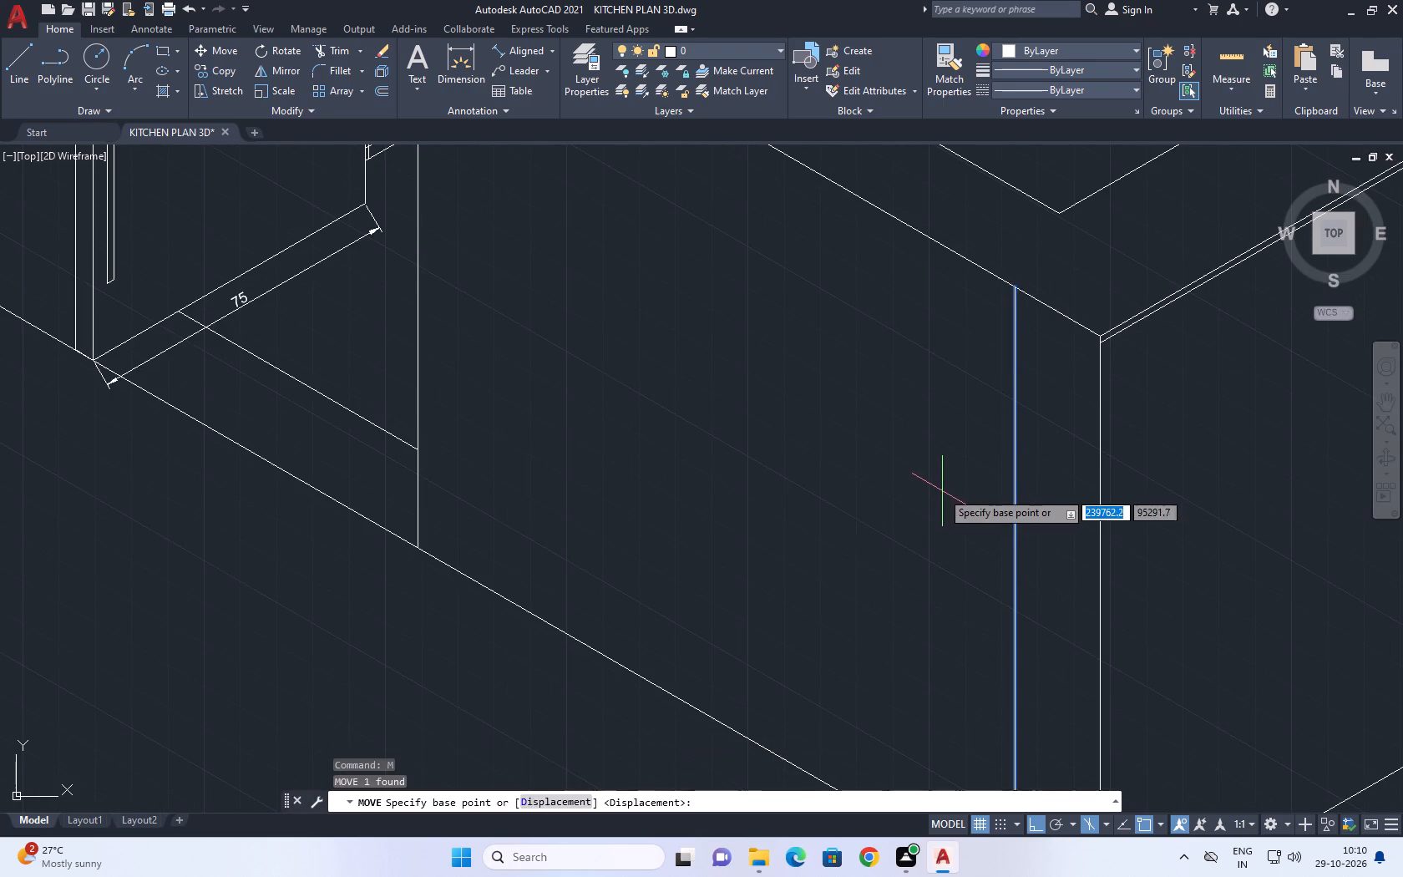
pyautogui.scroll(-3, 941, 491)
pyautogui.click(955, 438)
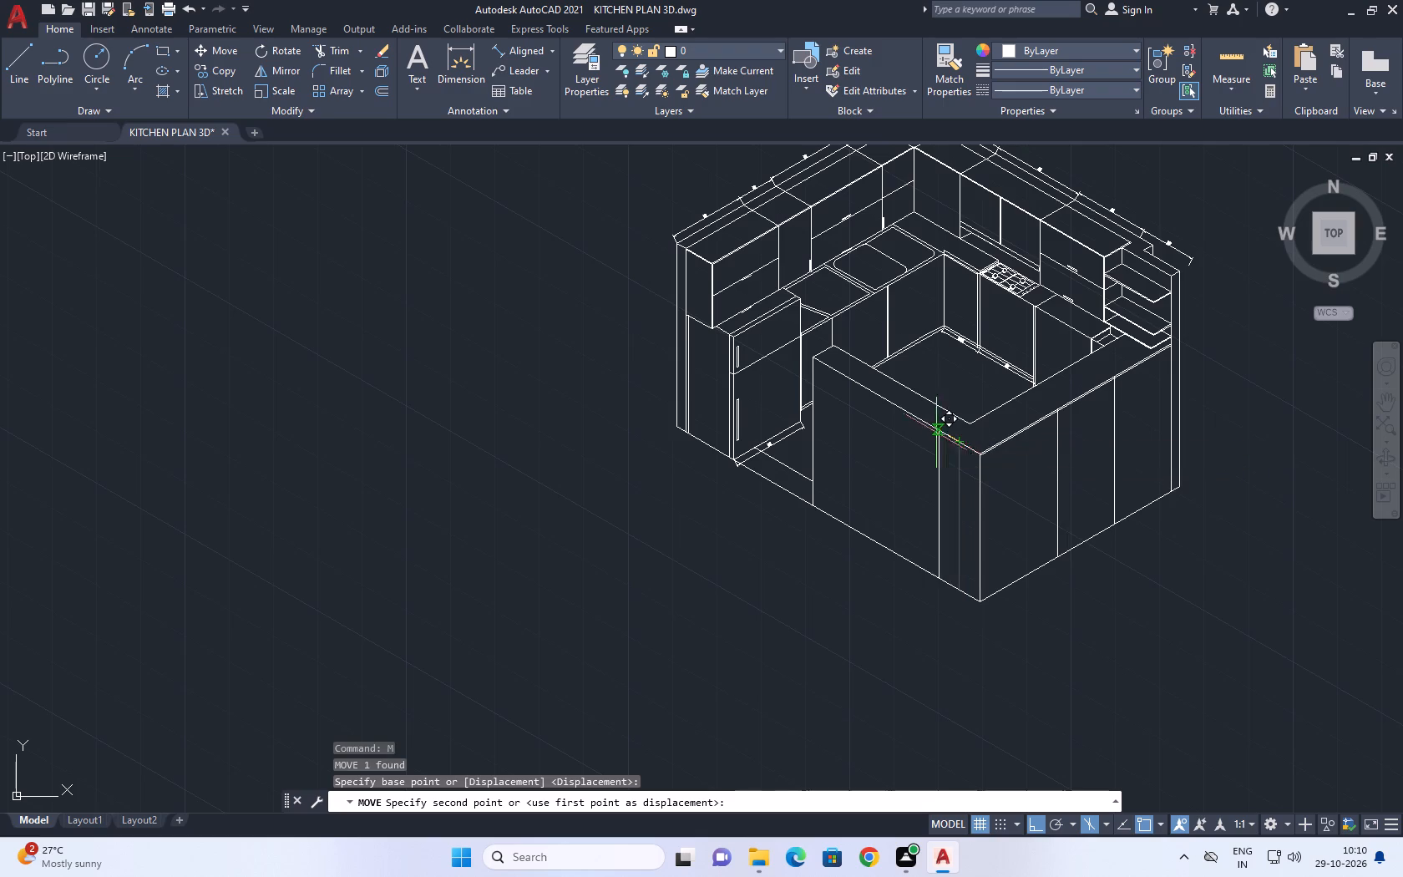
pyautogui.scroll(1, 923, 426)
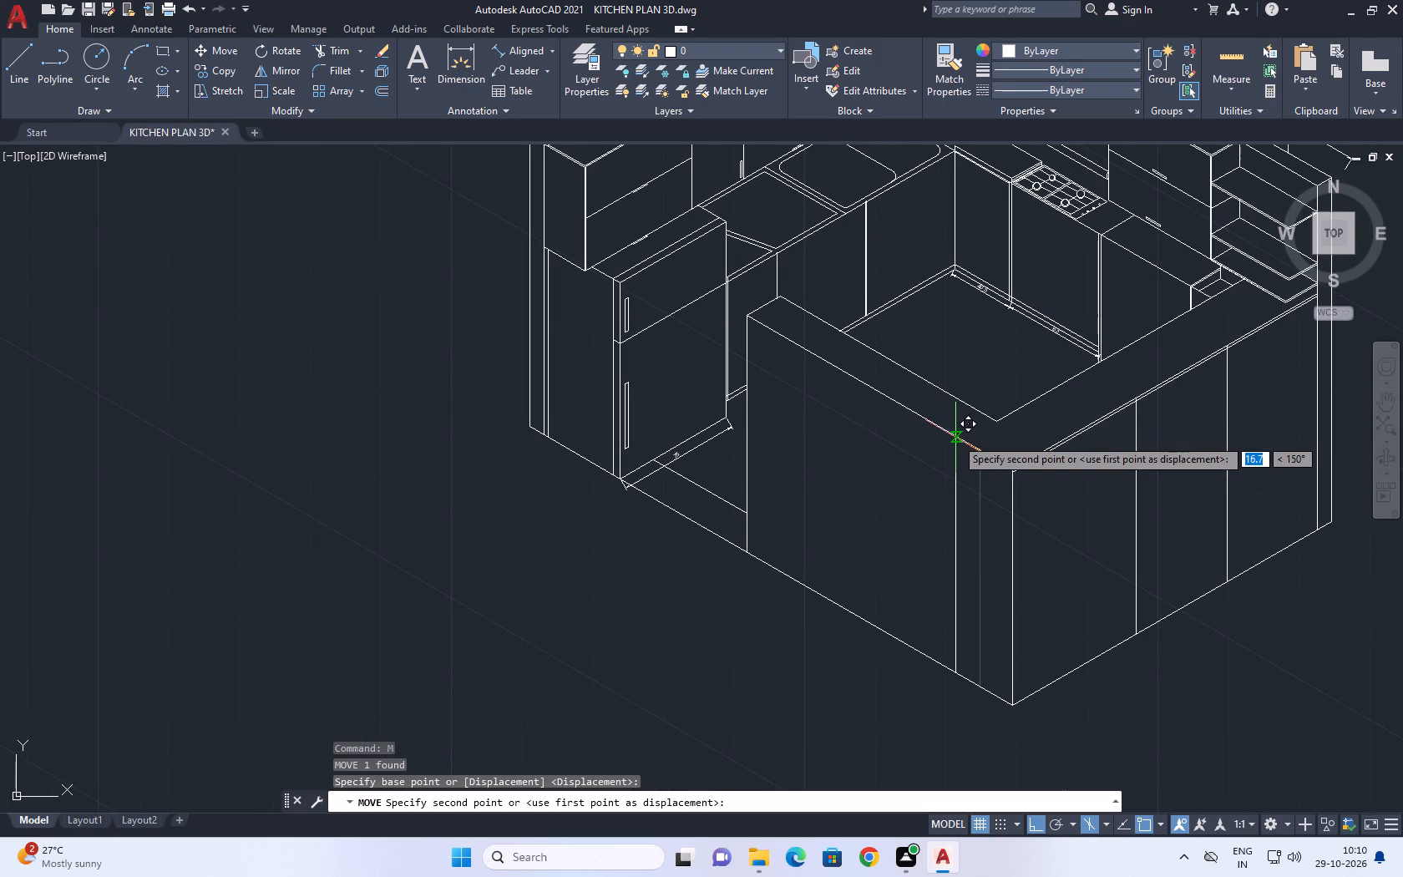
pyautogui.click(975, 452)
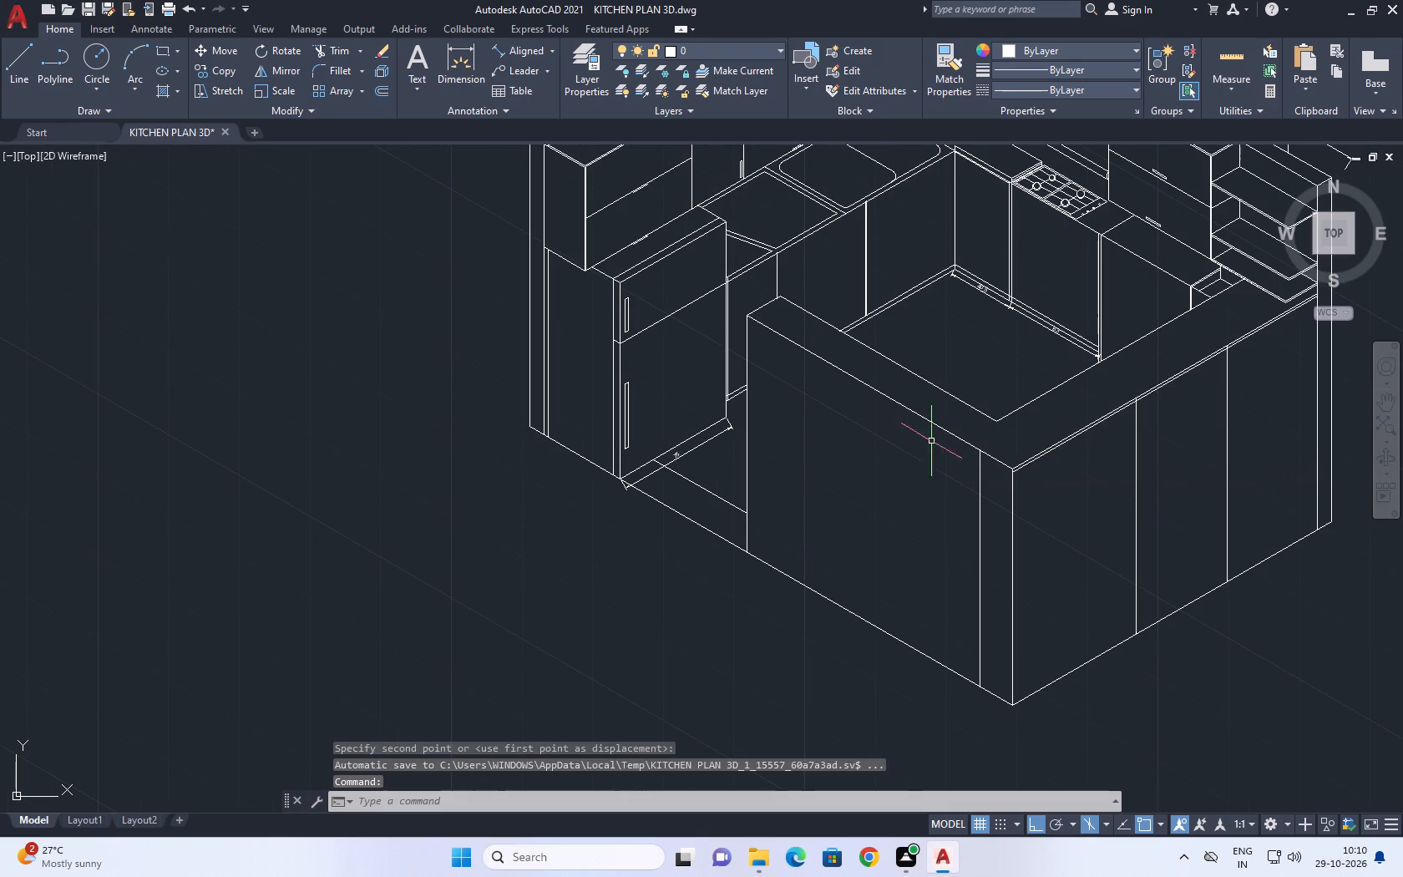
# Draw a line from the front countertop's inner edge at 210° to its outer edge, continuing vertically down past the floor line.
pyautogui.moveTo(867, 395); pyautogui.dragTo(911, 443, button='middle')
pyautogui.moveTo(975, 396); pyautogui.dragTo(977, 397, button='middle')
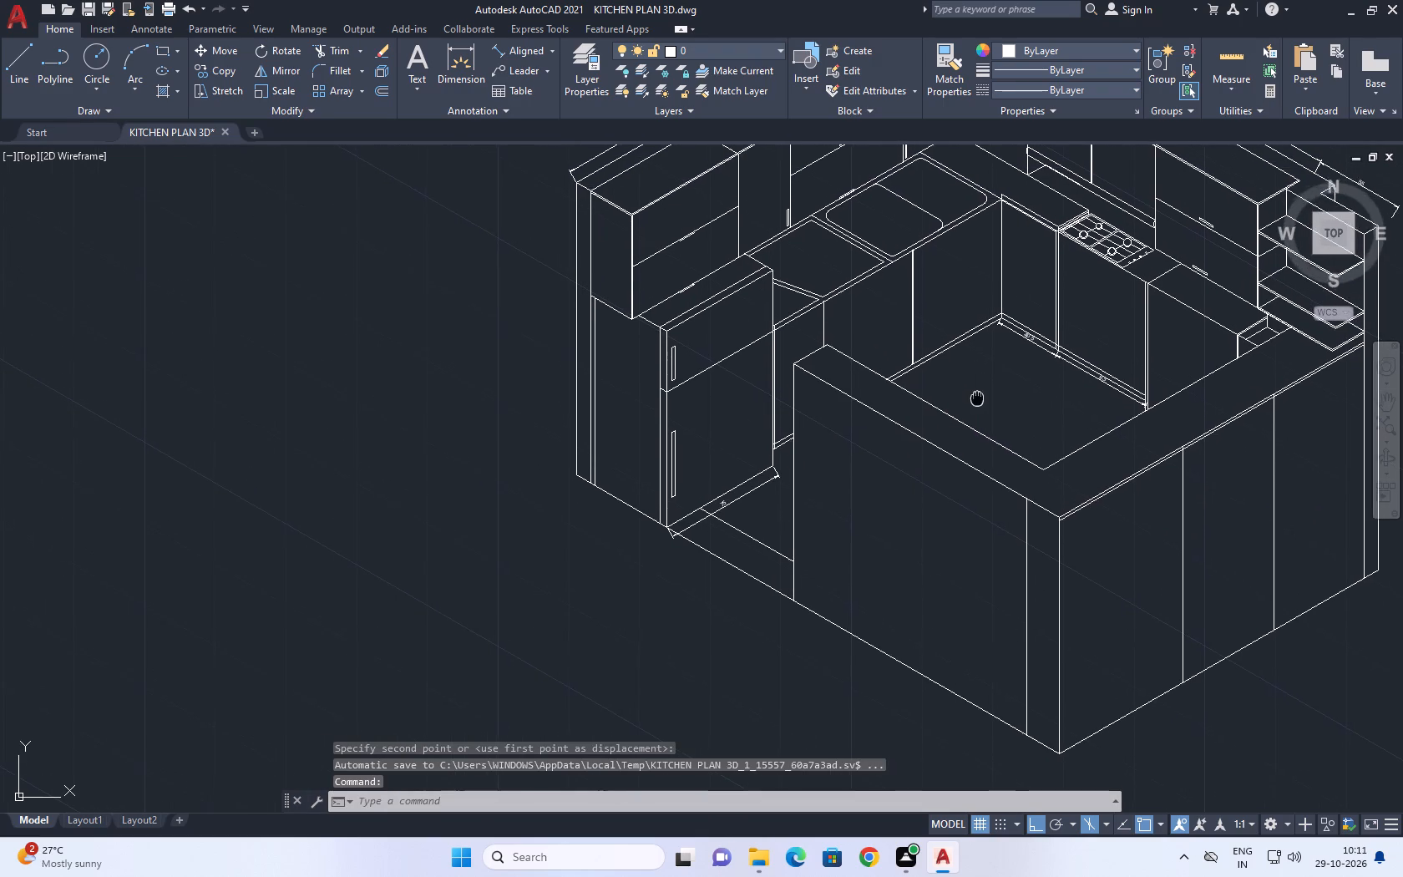
pyautogui.moveTo(977, 397); pyautogui.dragTo(958, 423, button='middle')
pyautogui.write('l')
pyautogui.press('space')
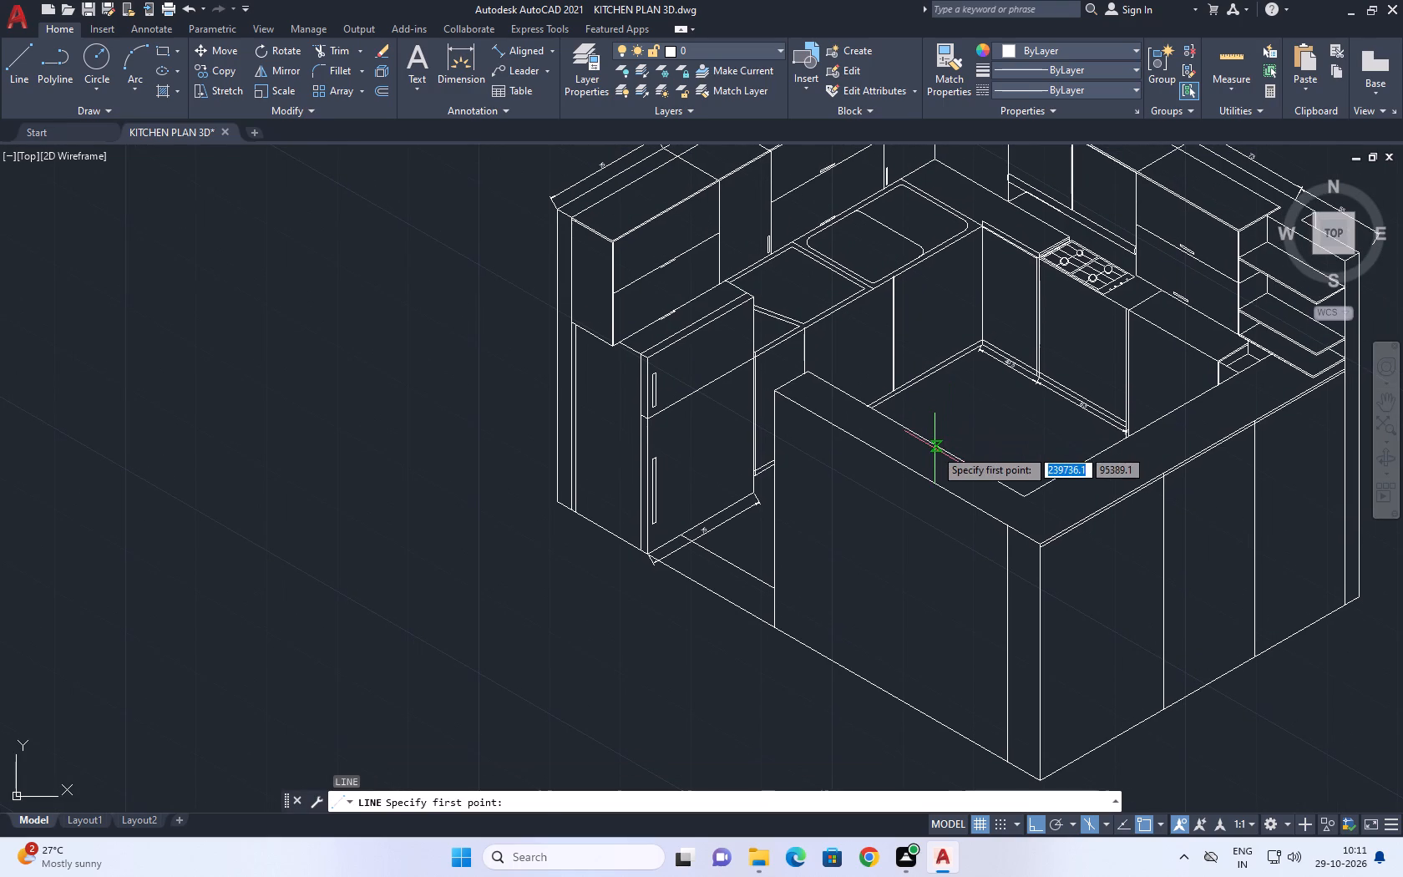
pyautogui.click(934, 446)
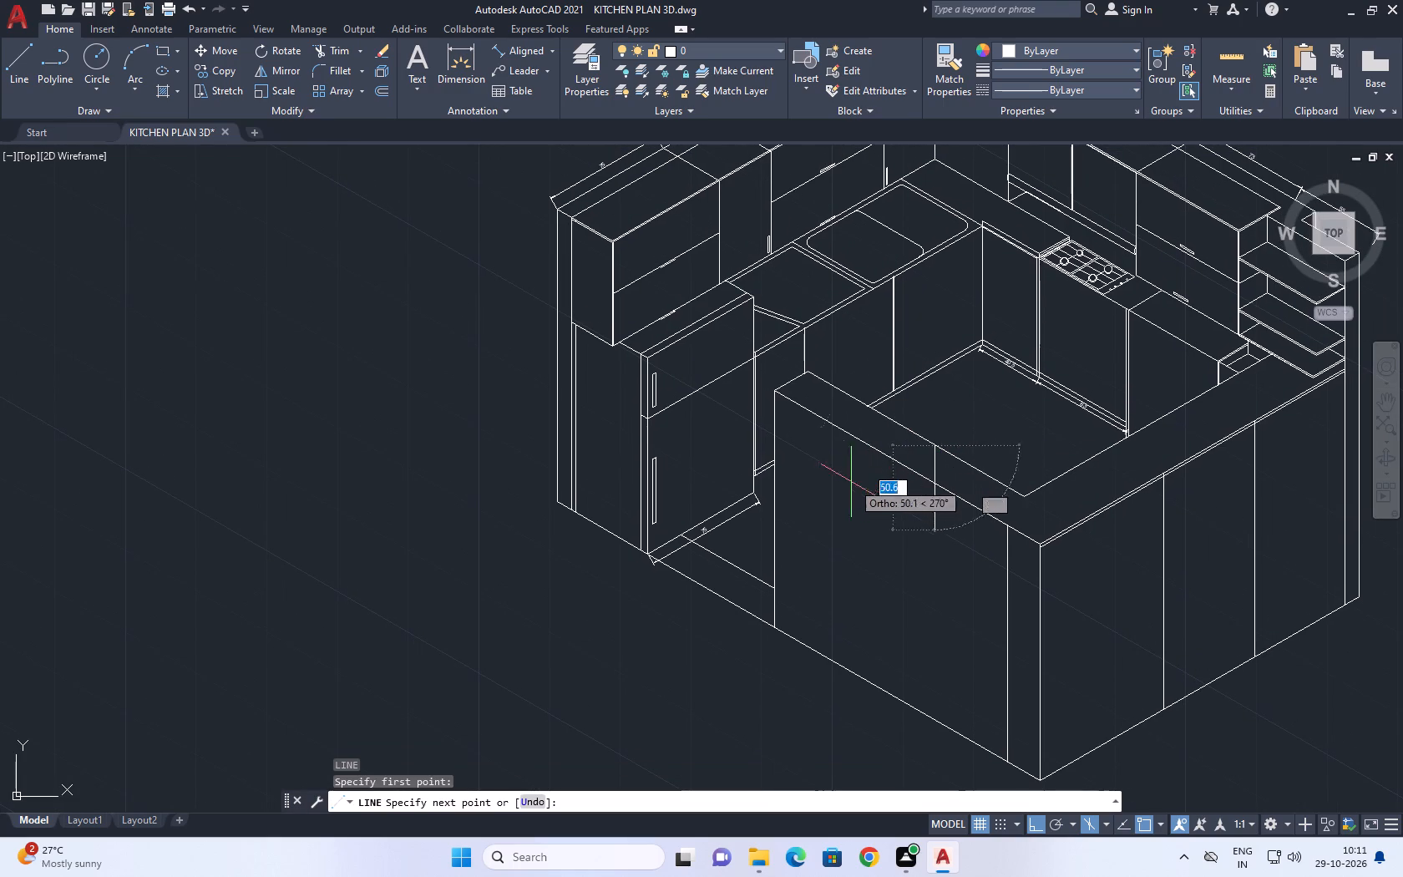
pyautogui.press('F5')
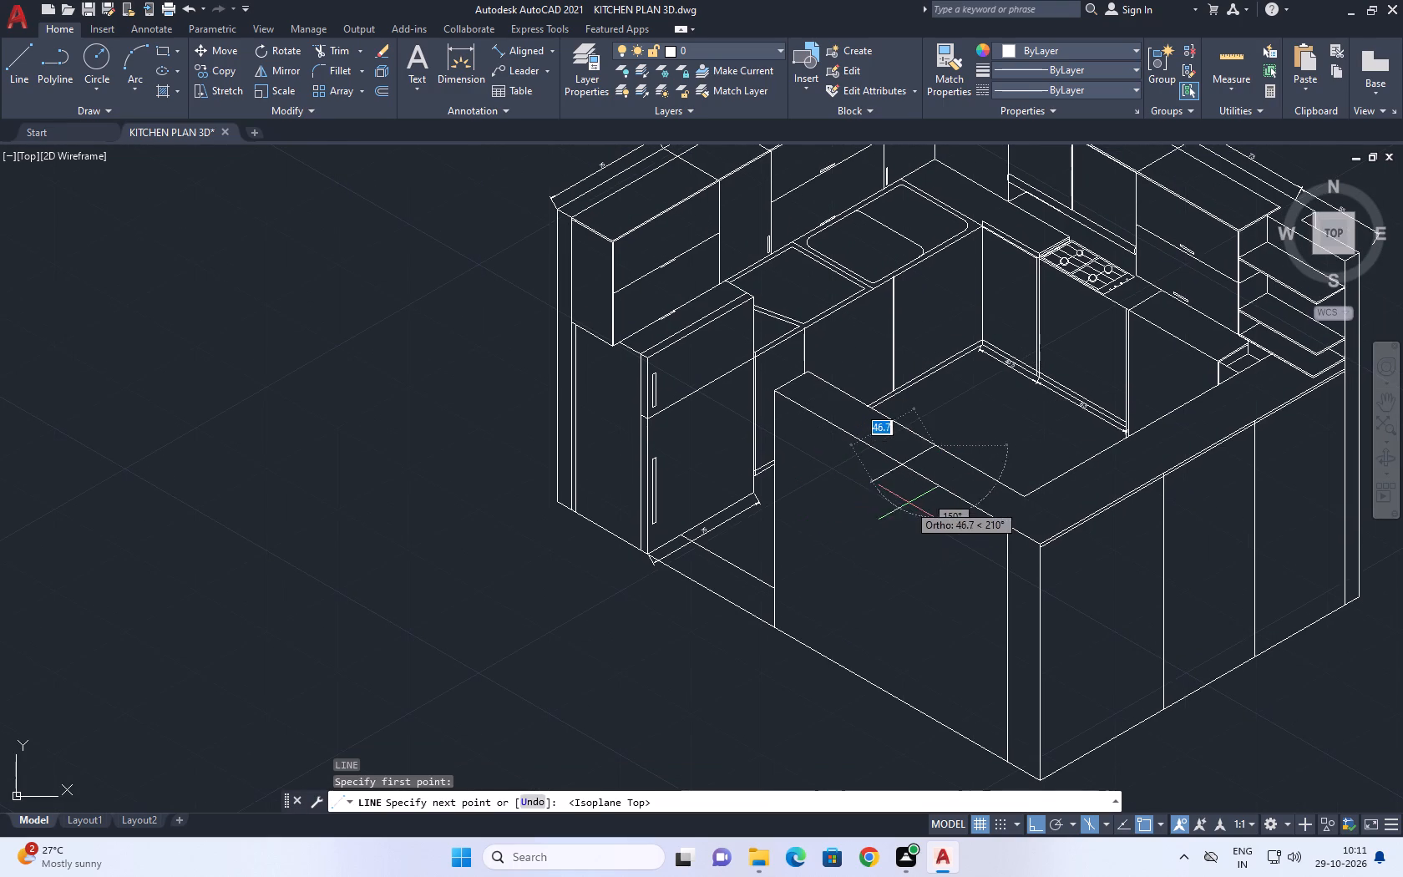
pyautogui.click(908, 468)
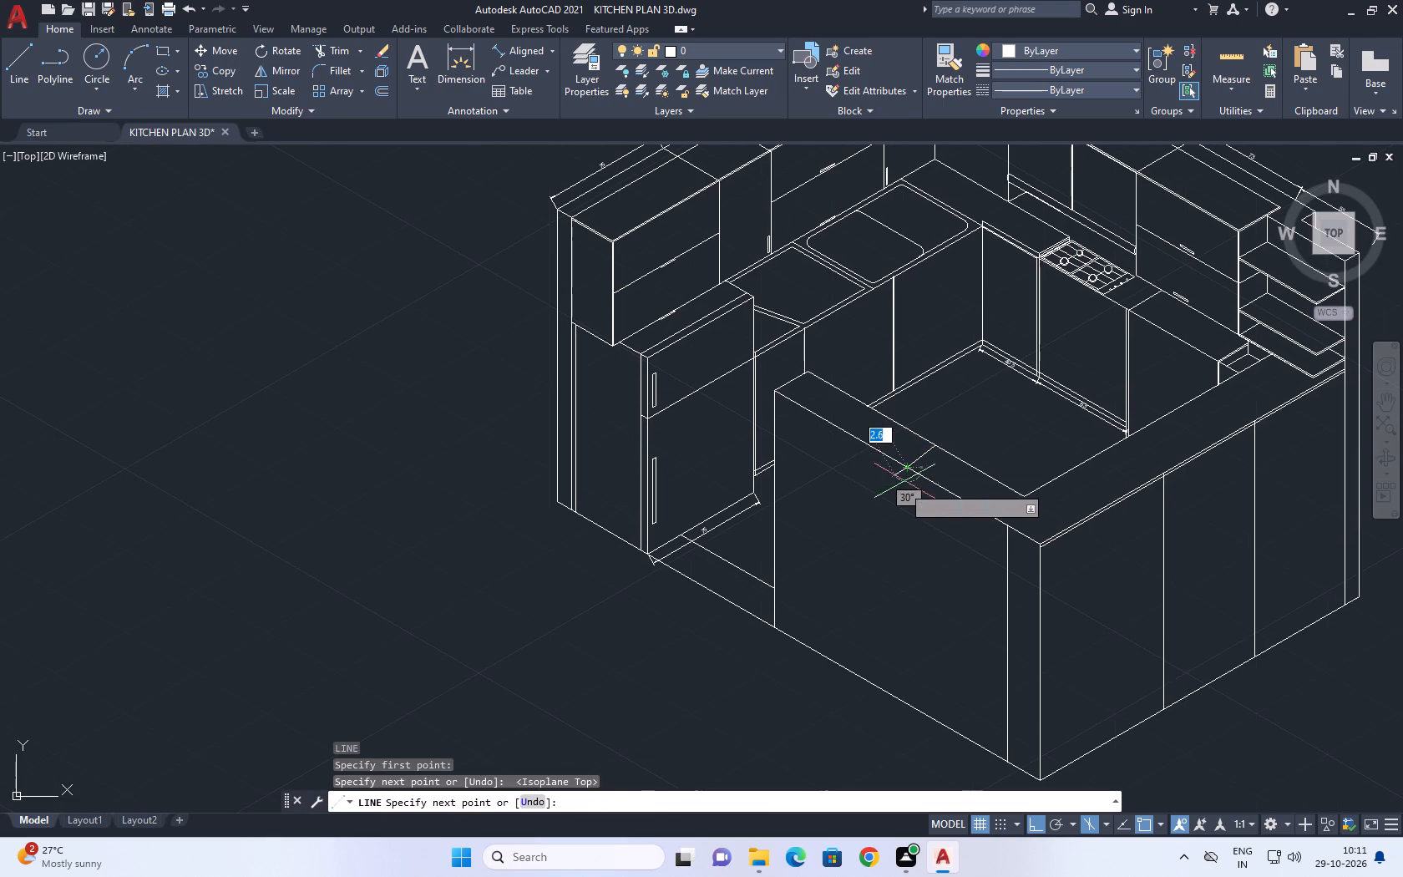
pyautogui.moveTo(870, 614); pyautogui.dragTo(900, 515, button='middle')
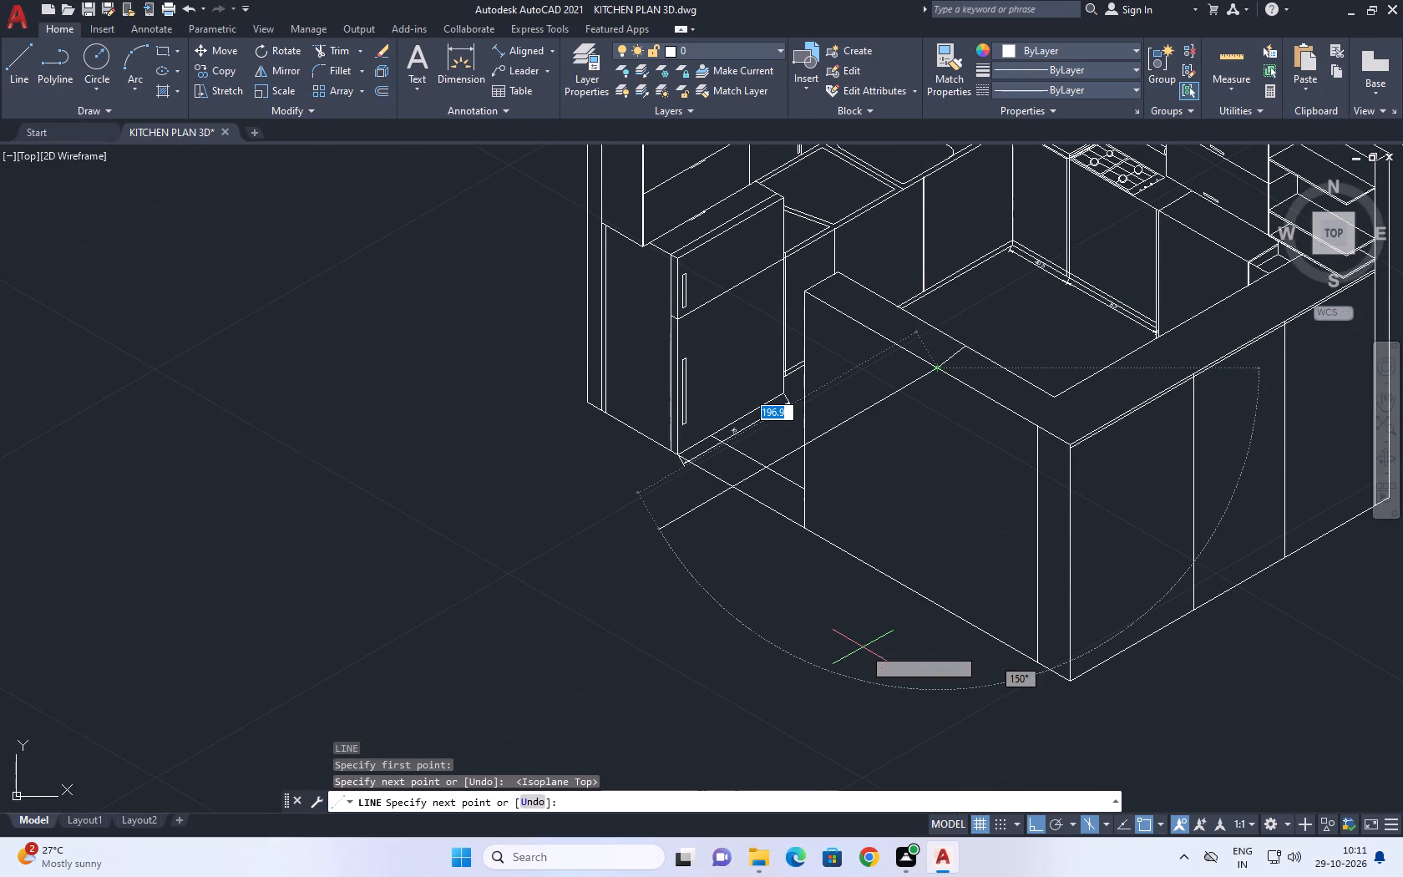
pyautogui.press('F5')
pyautogui.click(924, 681)
pyautogui.press('space')
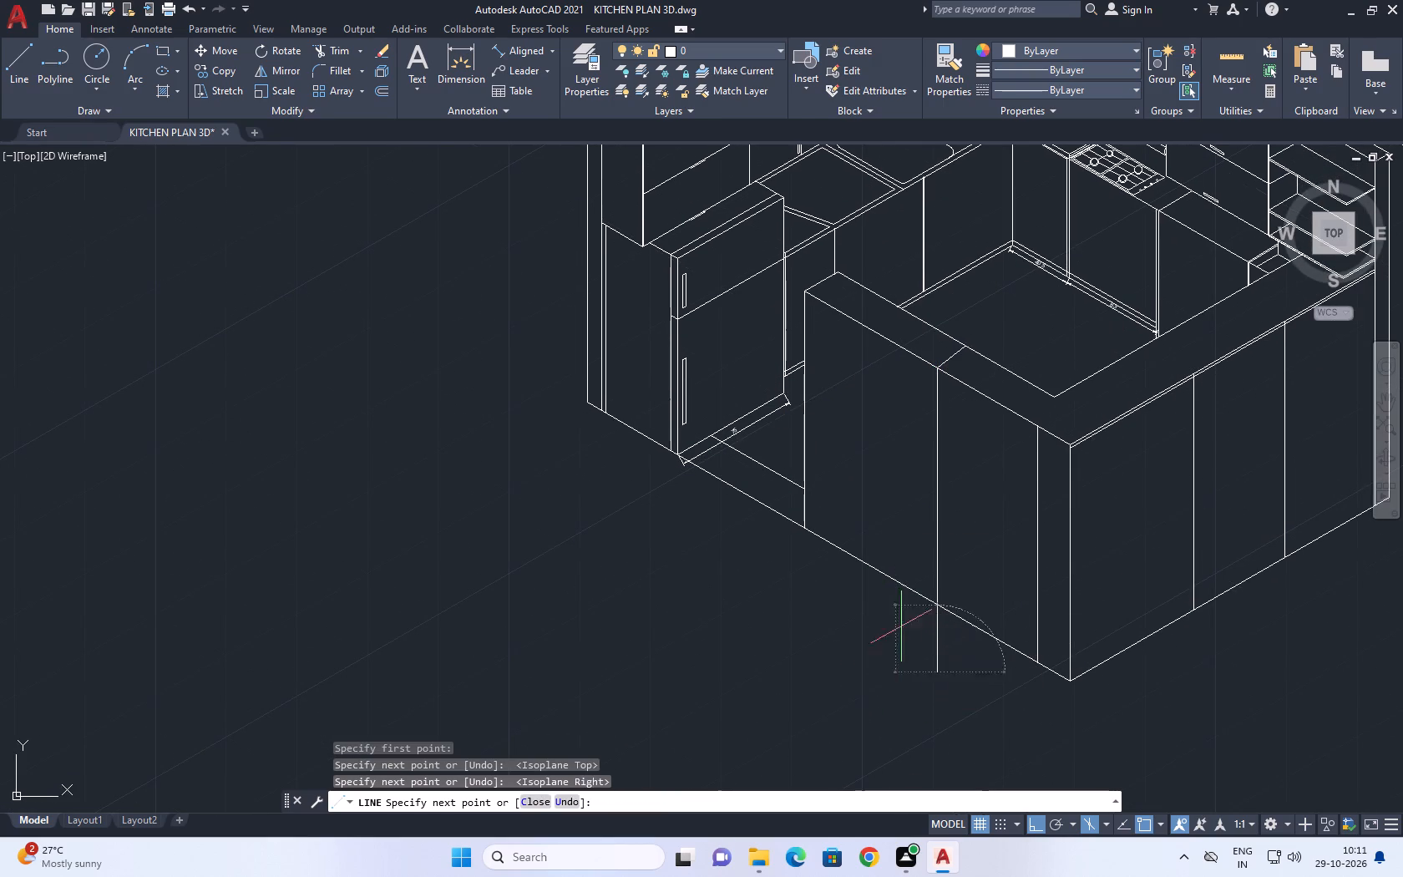
# Trim the front countertop's edges between the new cross line and its end nearest the refrigerator.
pyautogui.moveTo(898, 433); pyautogui.dragTo(898, 565, button='middle')
pyautogui.write('tr')
pyautogui.press('space')
pyautogui.click(955, 449)
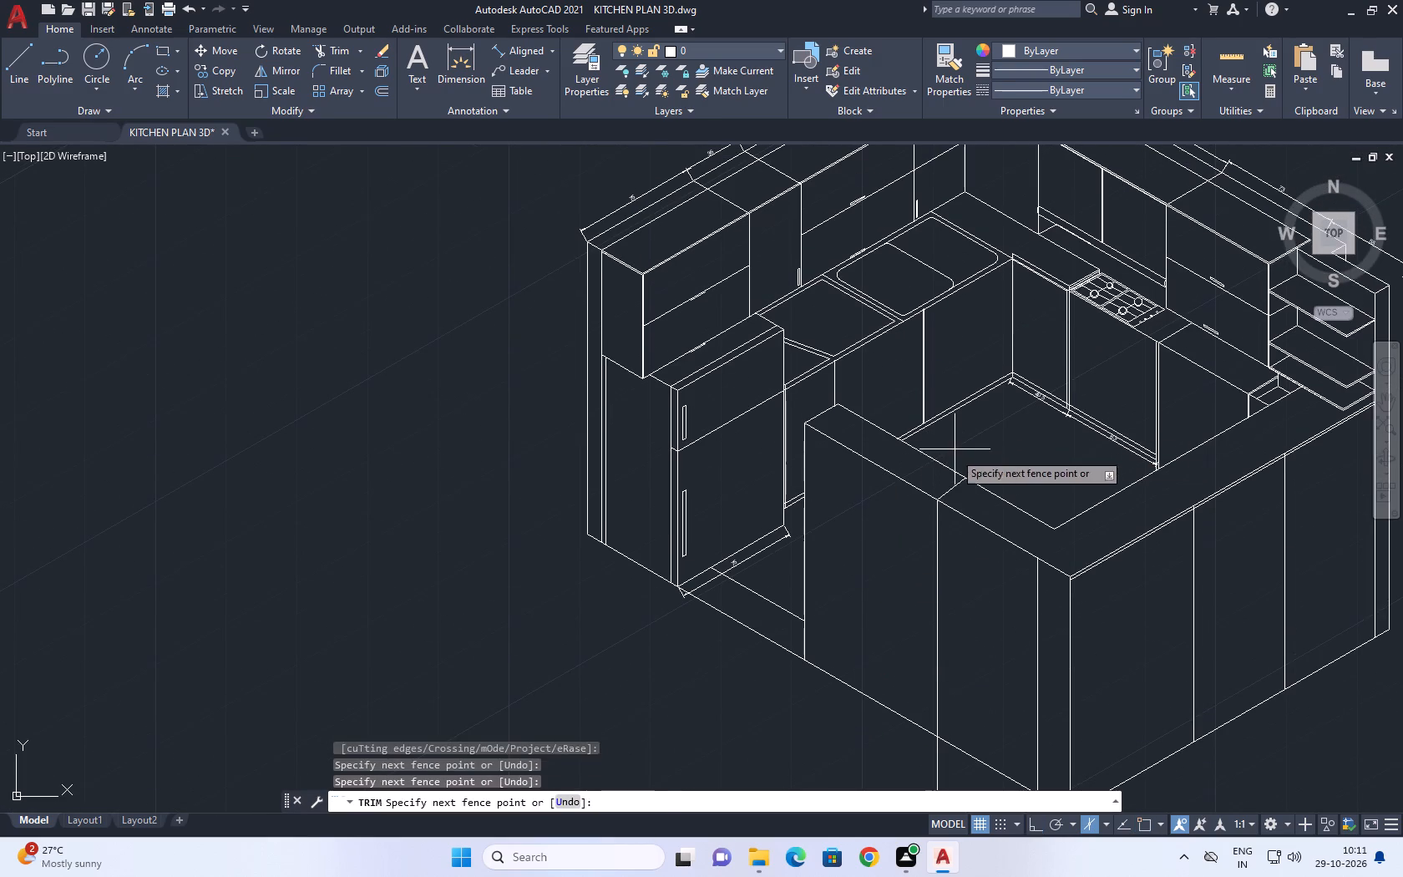
pyautogui.click(894, 498)
pyautogui.click(878, 425)
pyautogui.click(830, 424)
# Remove the front end panel's old vertical end edge near the refrigerator, including its lower stub at the floor line.
pyautogui.click(819, 408)
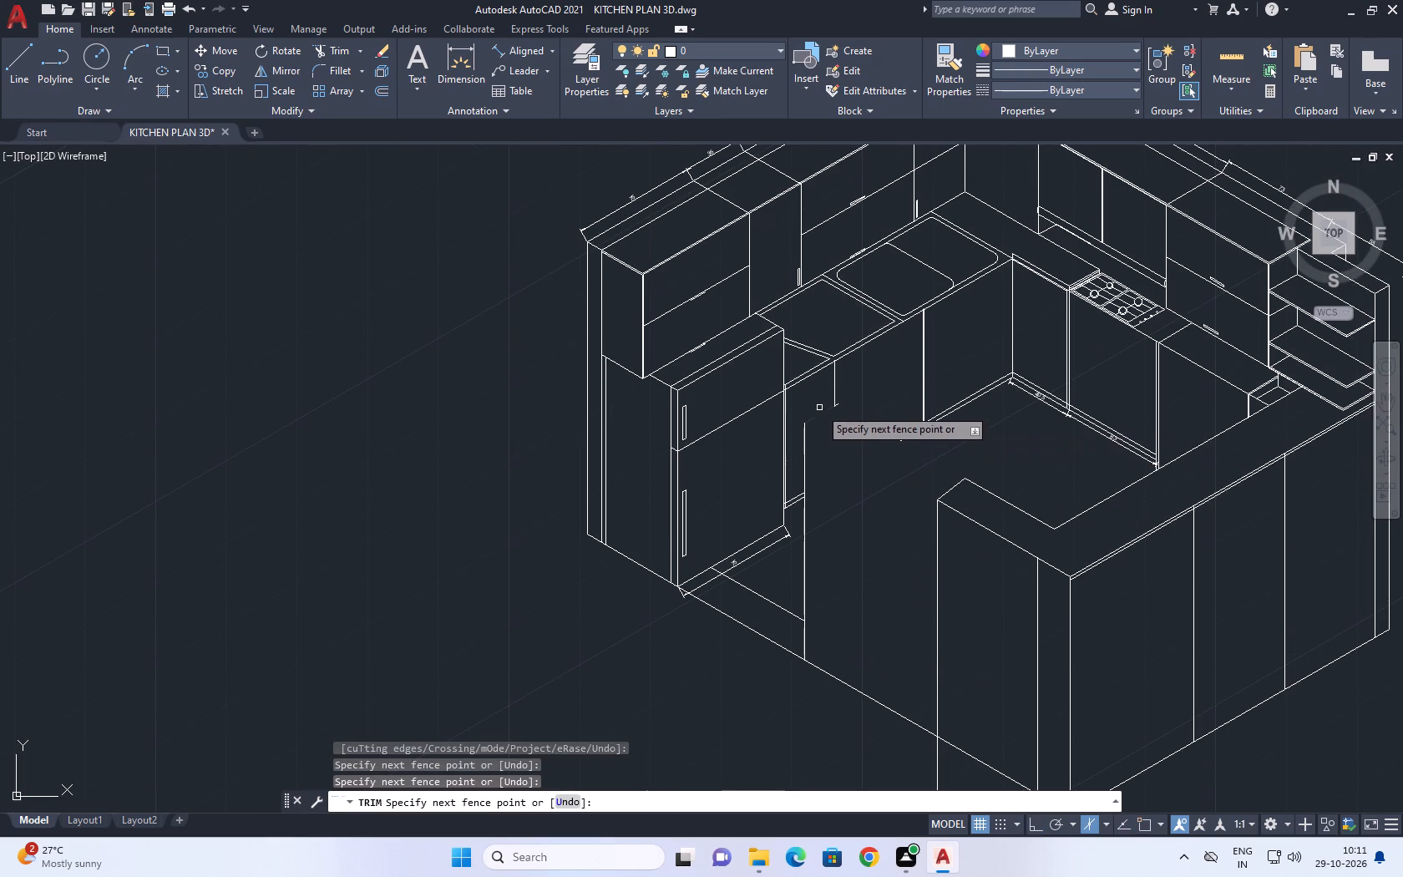
pyautogui.click(837, 575)
pyautogui.click(798, 549)
pyautogui.click(804, 463)
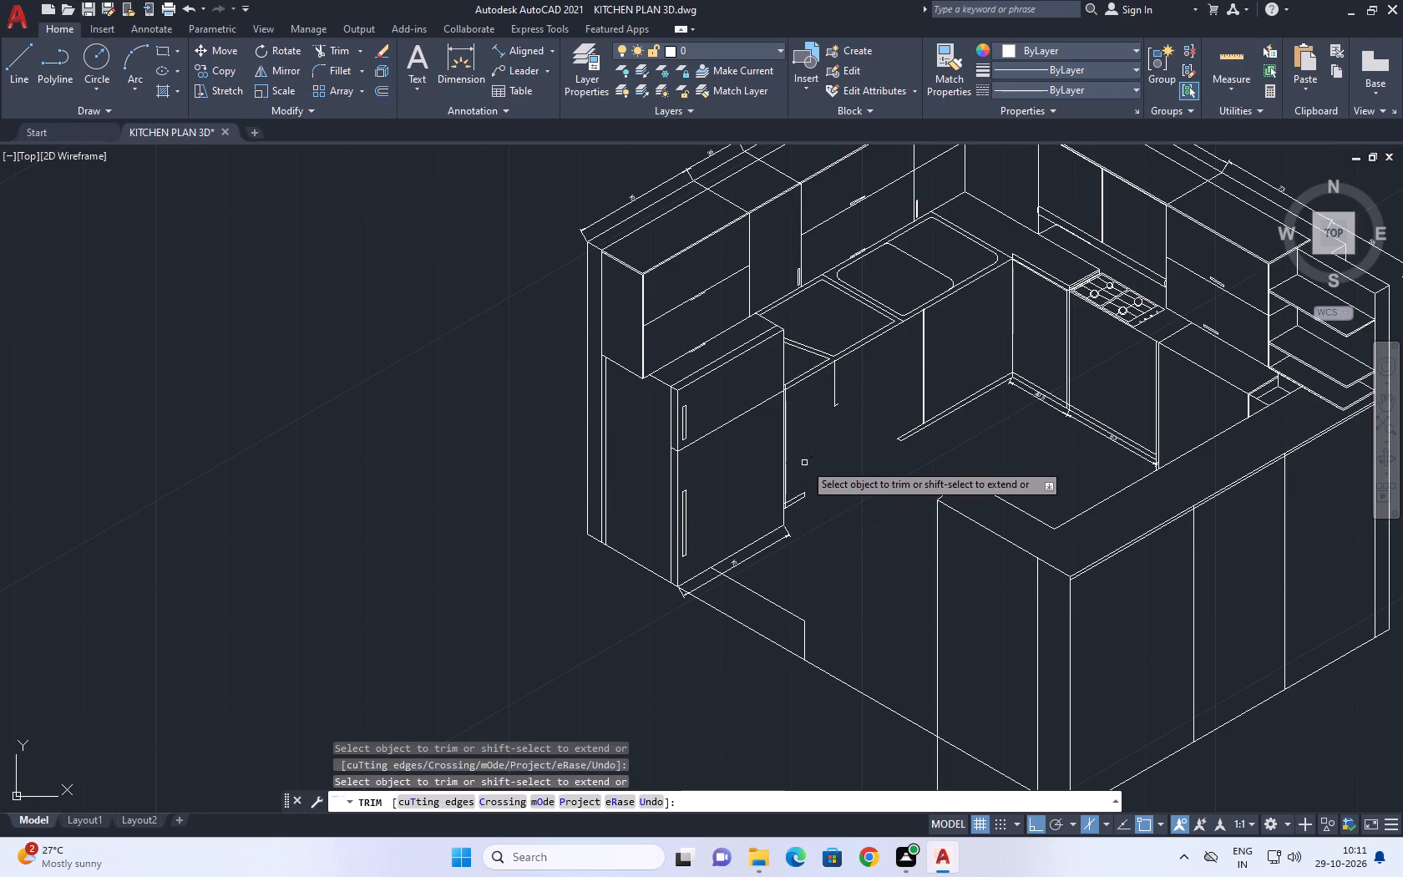
pyautogui.click(808, 659)
pyautogui.hotkey('ctrl', 'z')
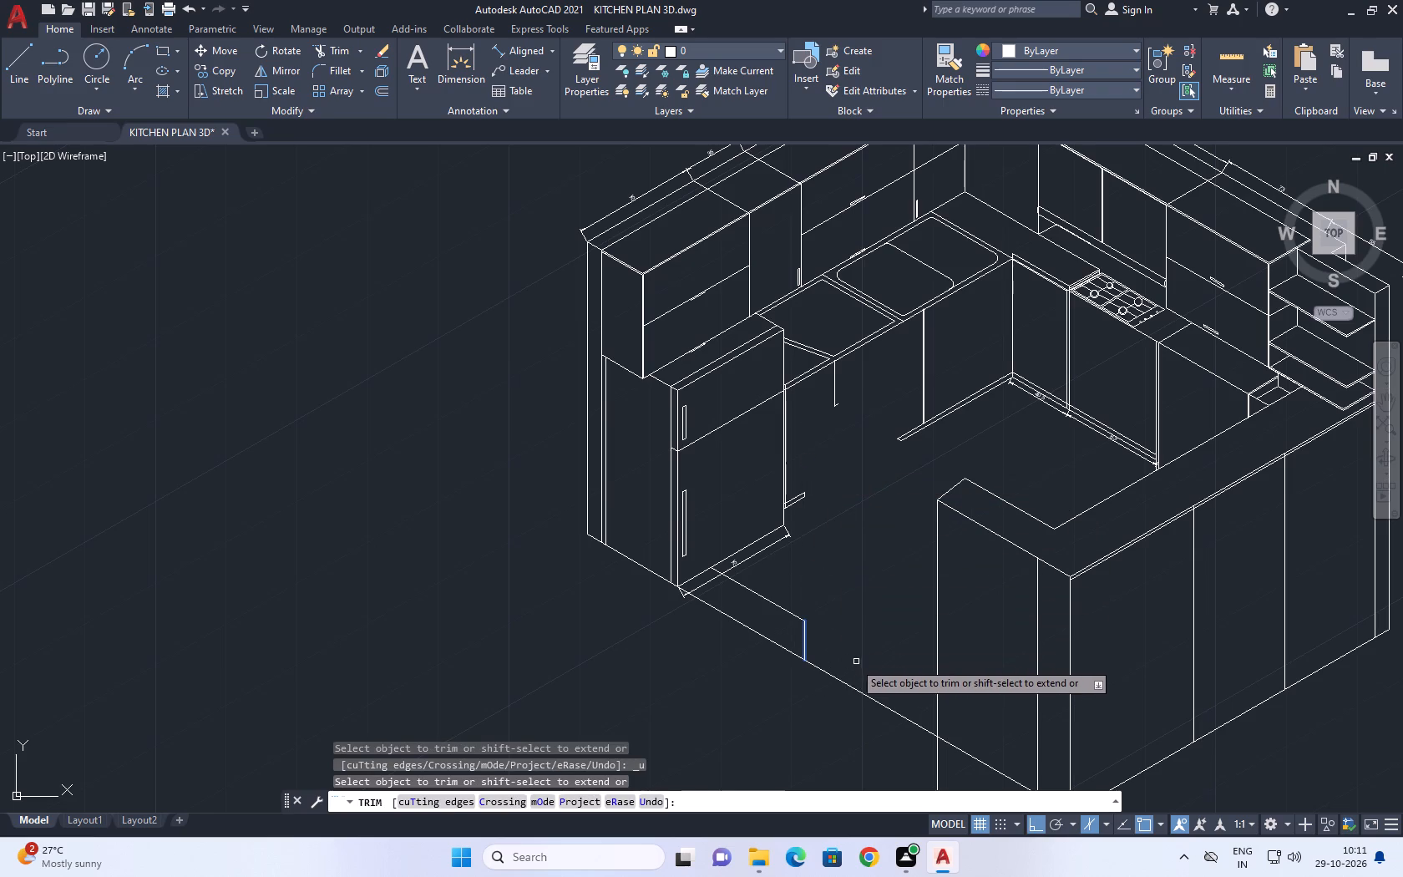
pyautogui.click(822, 644)
pyautogui.click(793, 641)
pyautogui.press('Escape')
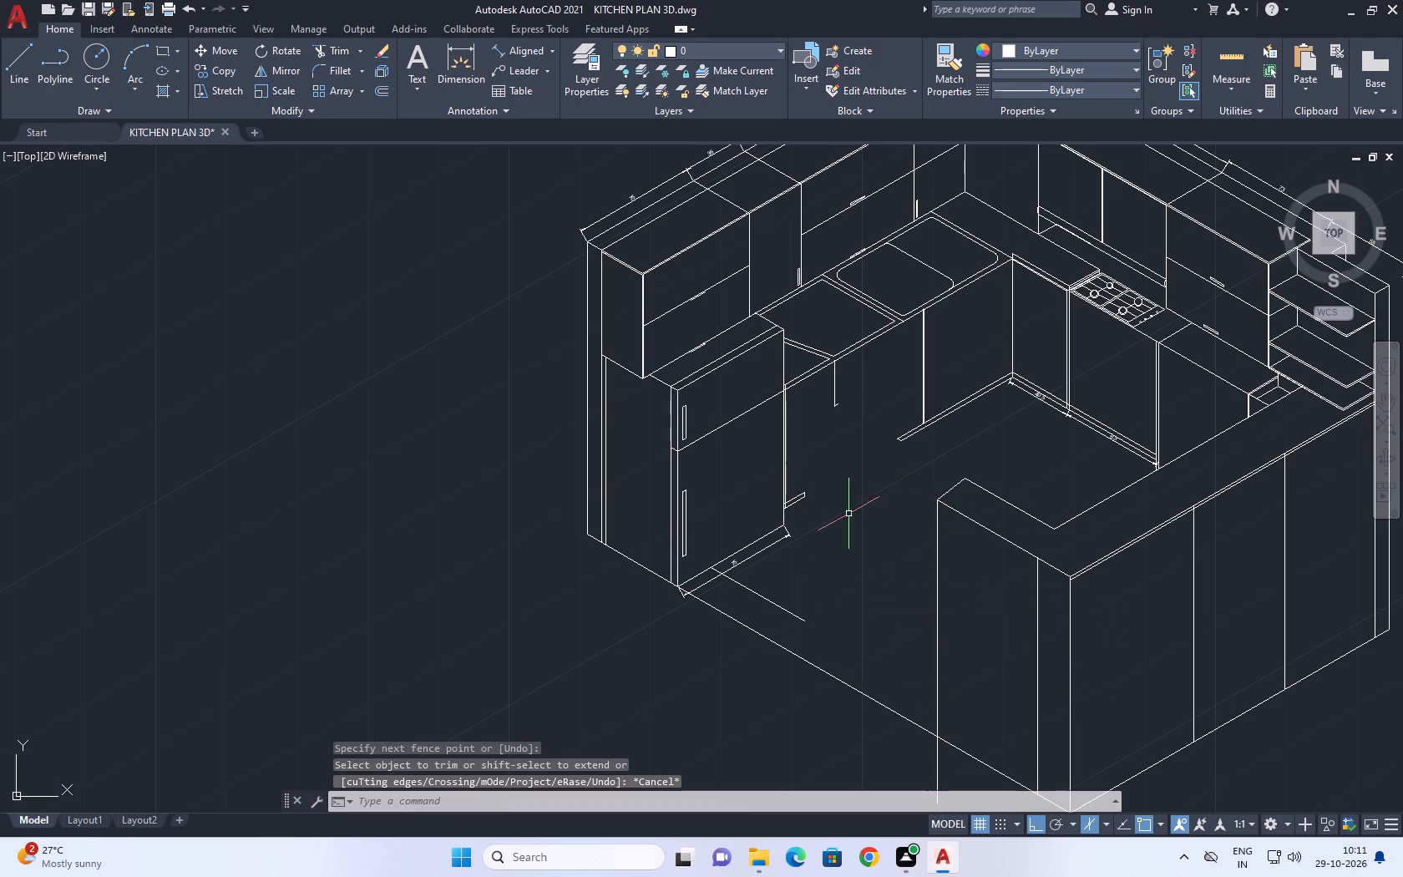
# Stretch the bottom endpoint of the front end panel's new vertical end line up to the 150° floor line.
pyautogui.moveTo(863, 465); pyautogui.dragTo(860, 486, button='middle')
pyautogui.moveTo(928, 532); pyautogui.dragTo(893, 517, button='middle')
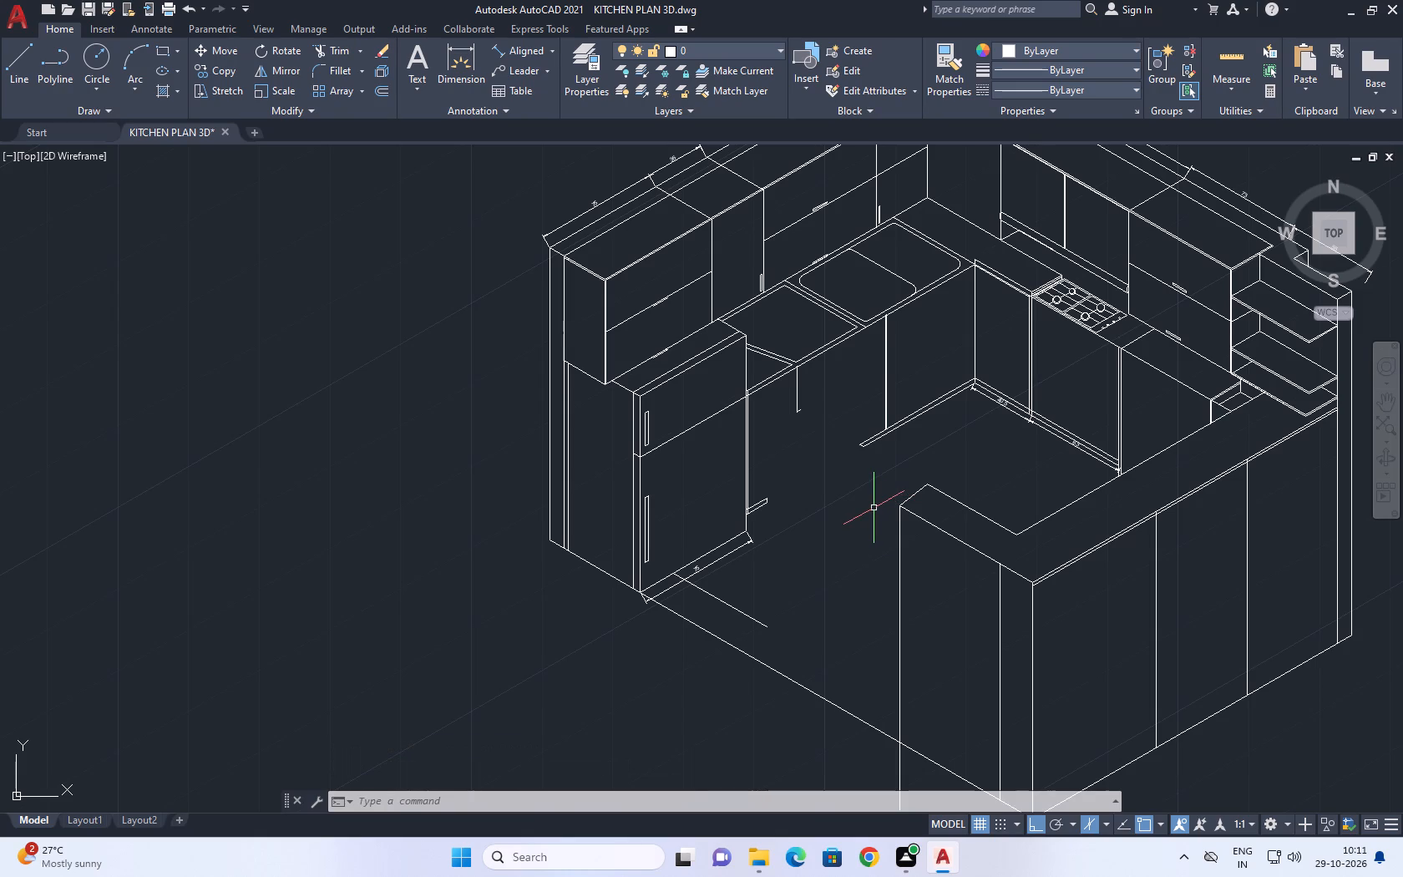
pyautogui.moveTo(882, 551); pyautogui.dragTo(762, 503, button='middle')
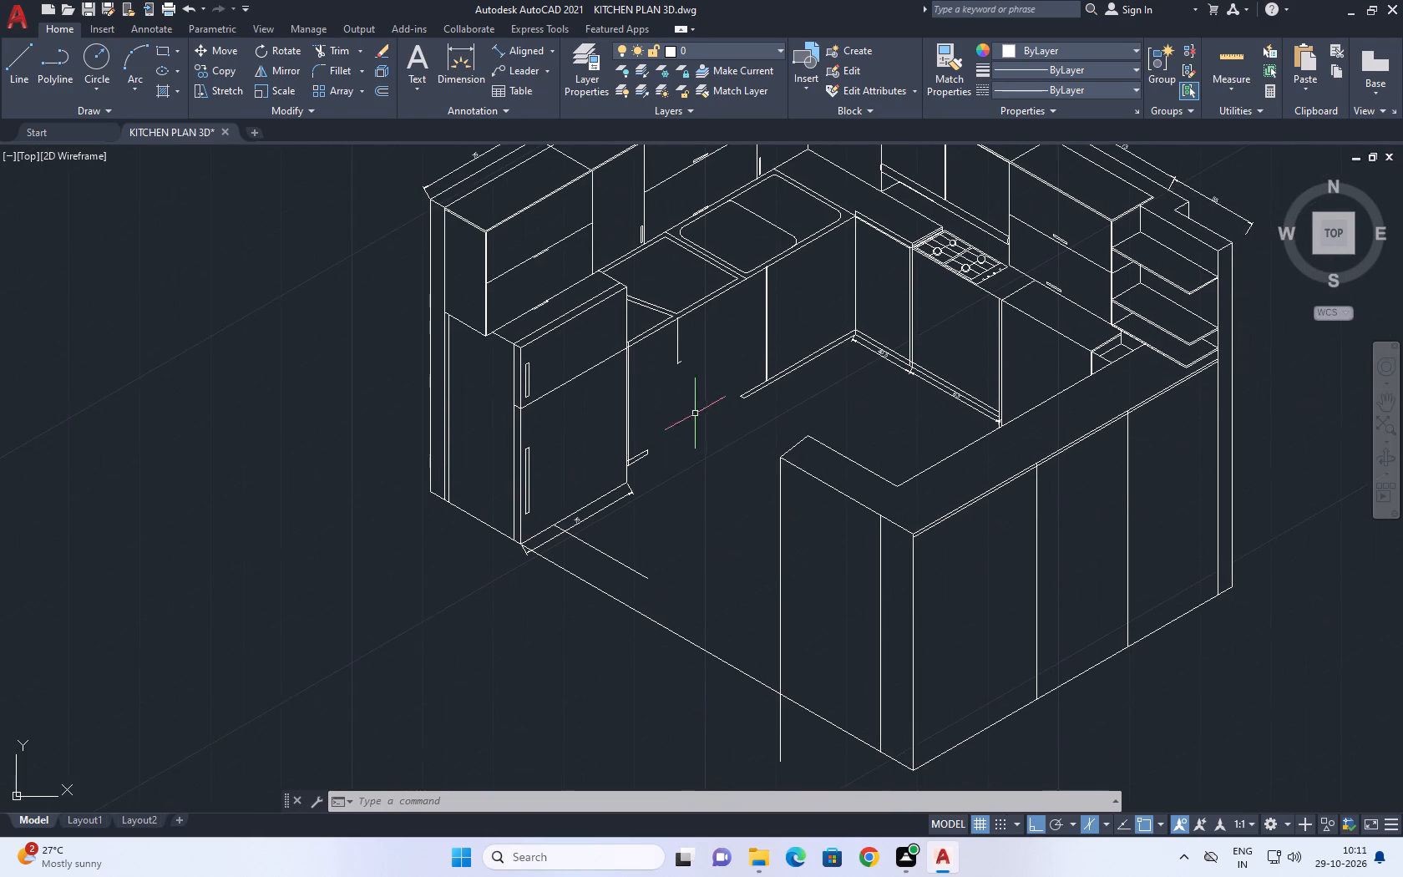
pyautogui.scroll(3, 676, 364)
pyautogui.scroll(-2, 670, 391)
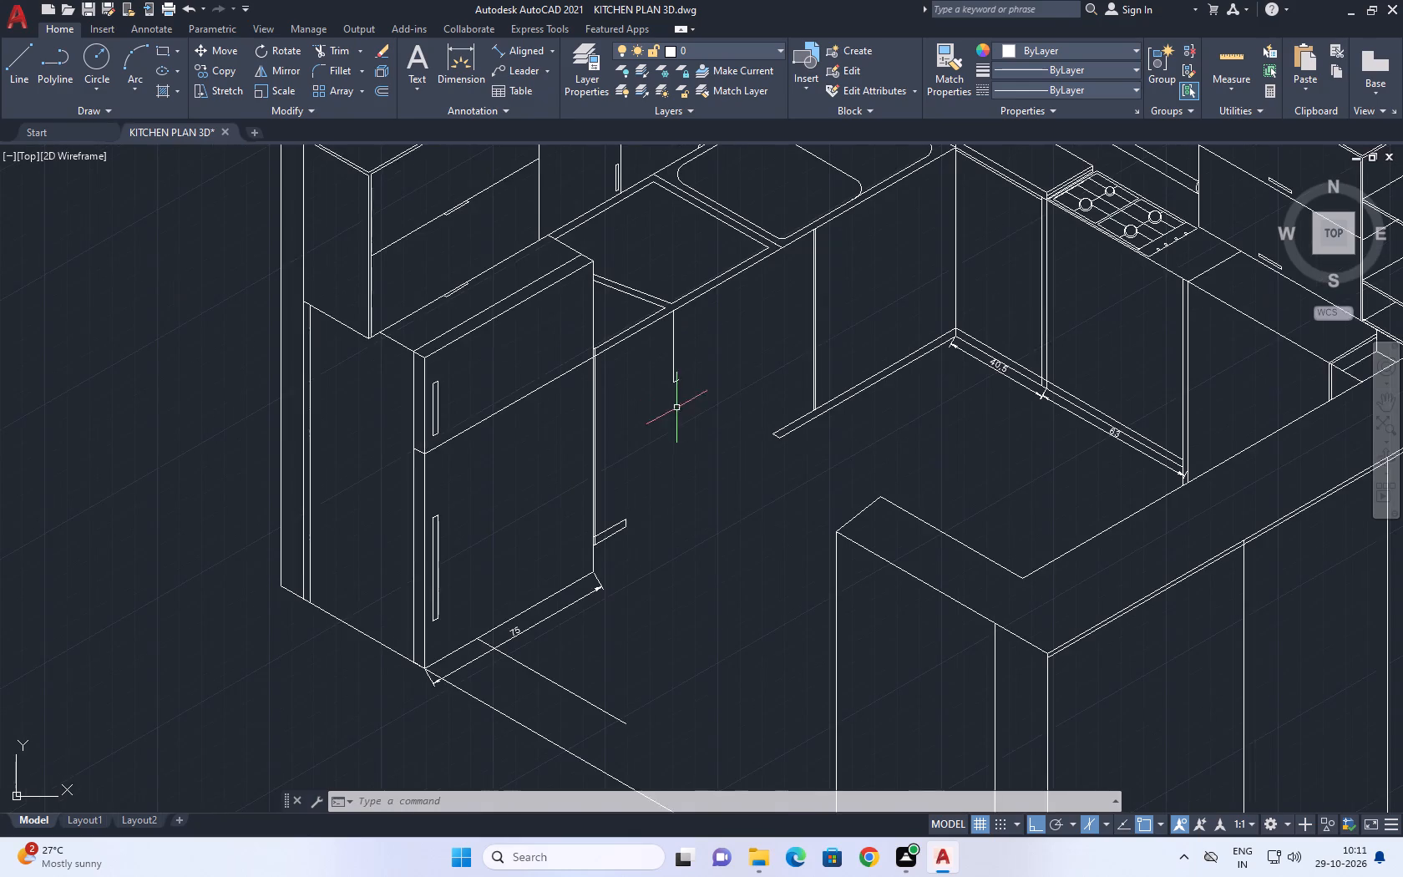
pyautogui.moveTo(725, 493); pyautogui.dragTo(712, 425, button='middle')
pyautogui.scroll(-4, 742, 520)
pyautogui.scroll(1, 727, 598)
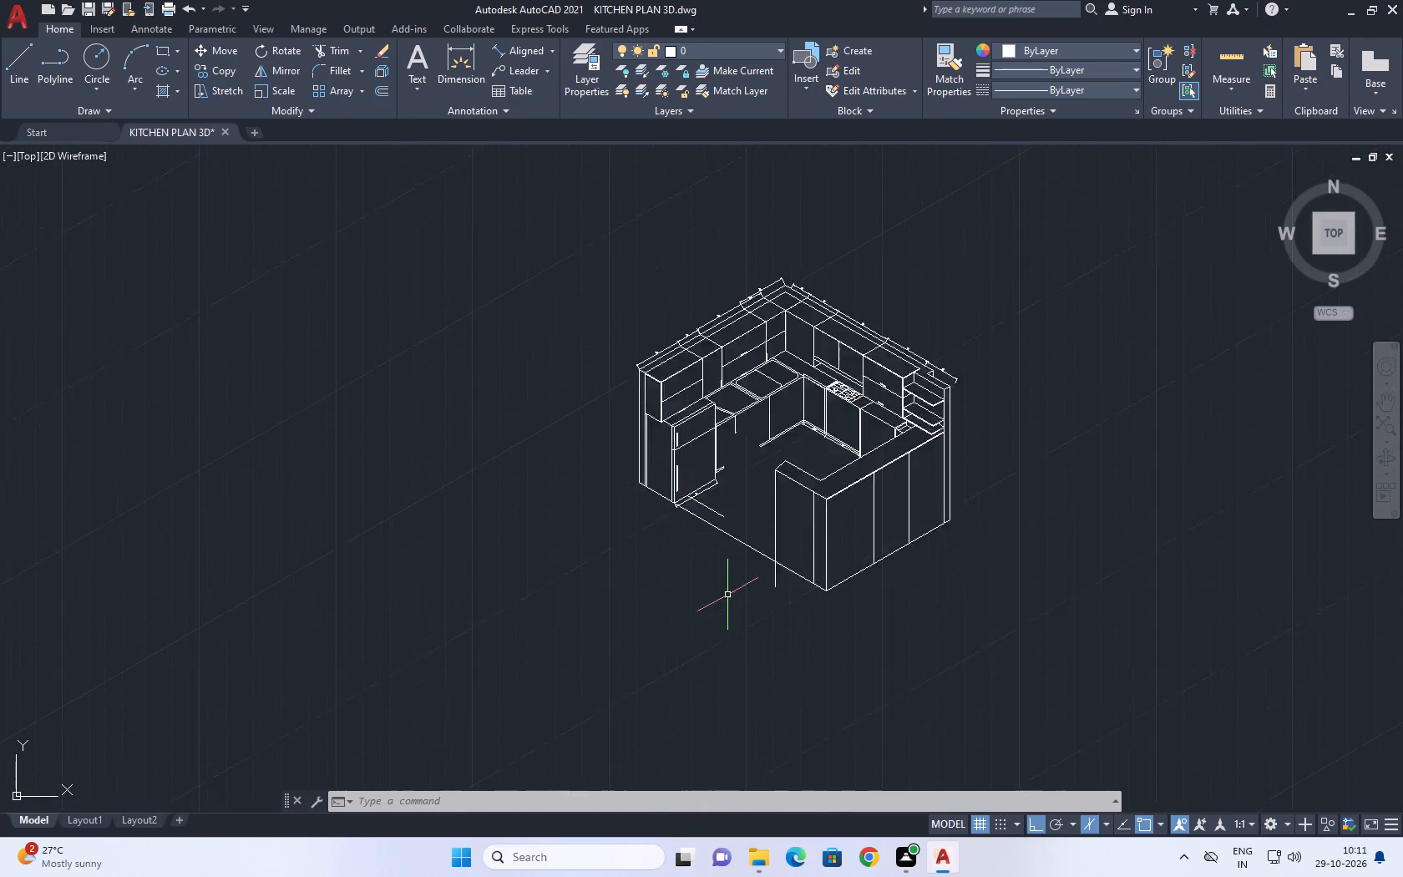
pyautogui.scroll(3, 727, 595)
pyautogui.moveTo(890, 610); pyautogui.dragTo(876, 585)
pyautogui.click(851, 541)
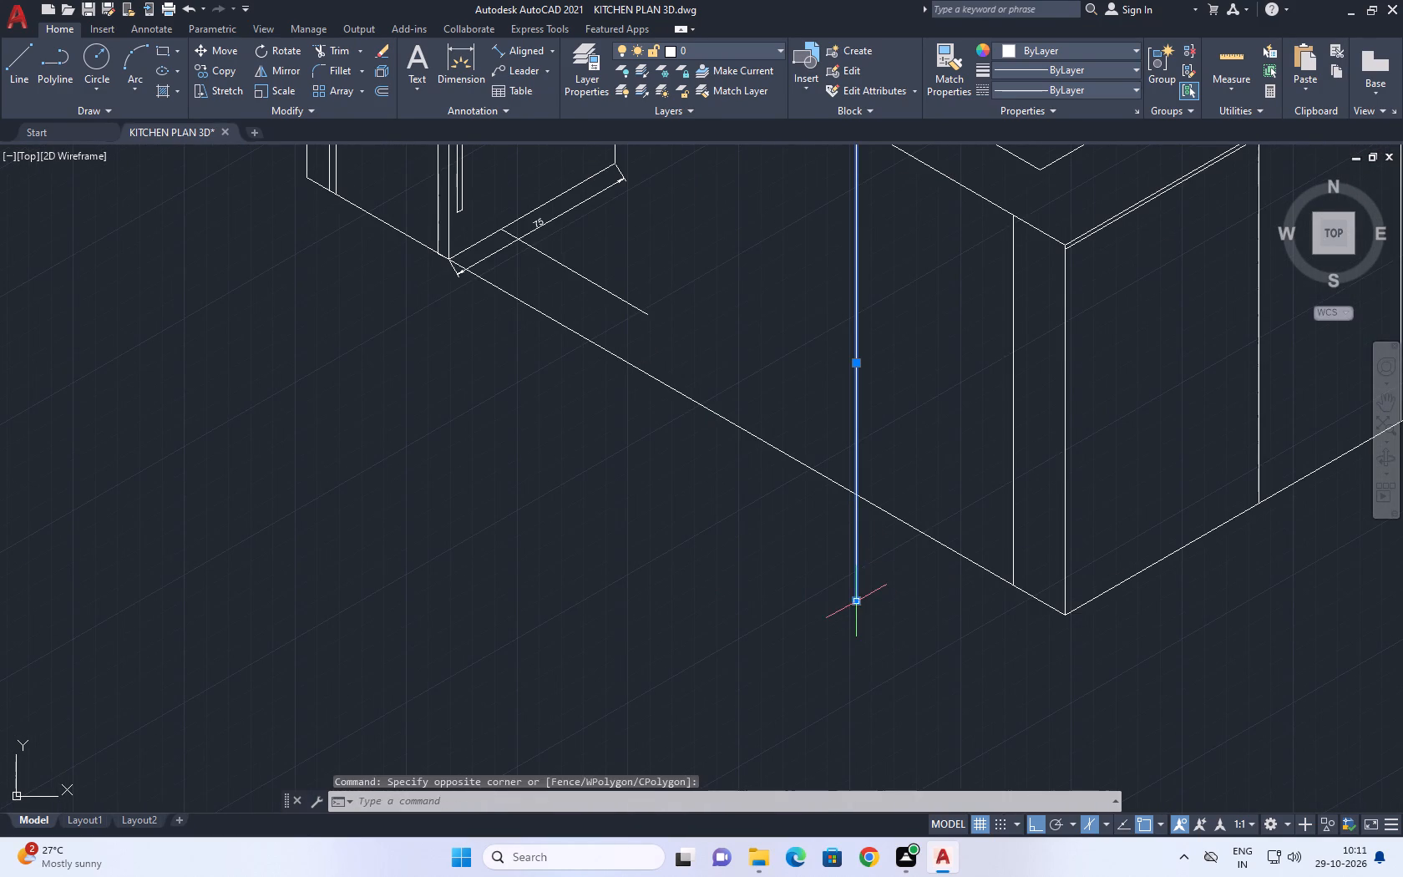
pyautogui.click(855, 601)
pyautogui.click(856, 489)
pyautogui.scroll(1, 904, 362)
pyautogui.moveTo(904, 356); pyautogui.dragTo(899, 368, button='middle')
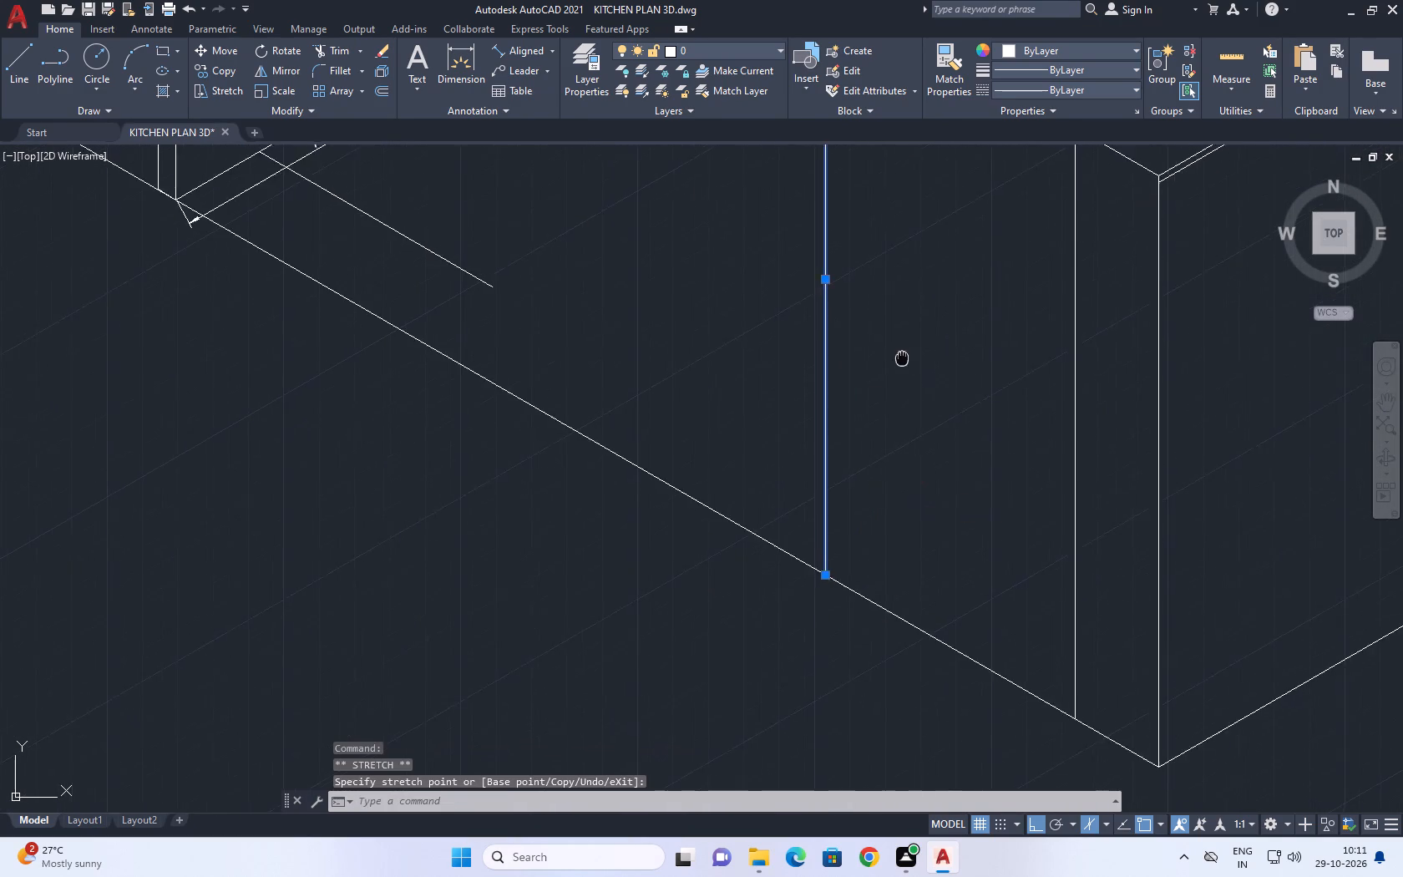
# Copy the front countertop's short outer edge, above the end panel, 2 units straight down at 270° to show the slab thickness.
pyautogui.moveTo(899, 368); pyautogui.dragTo(909, 570, button='middle')
pyautogui.rightClick(904, 437)
pyautogui.click(990, 305)
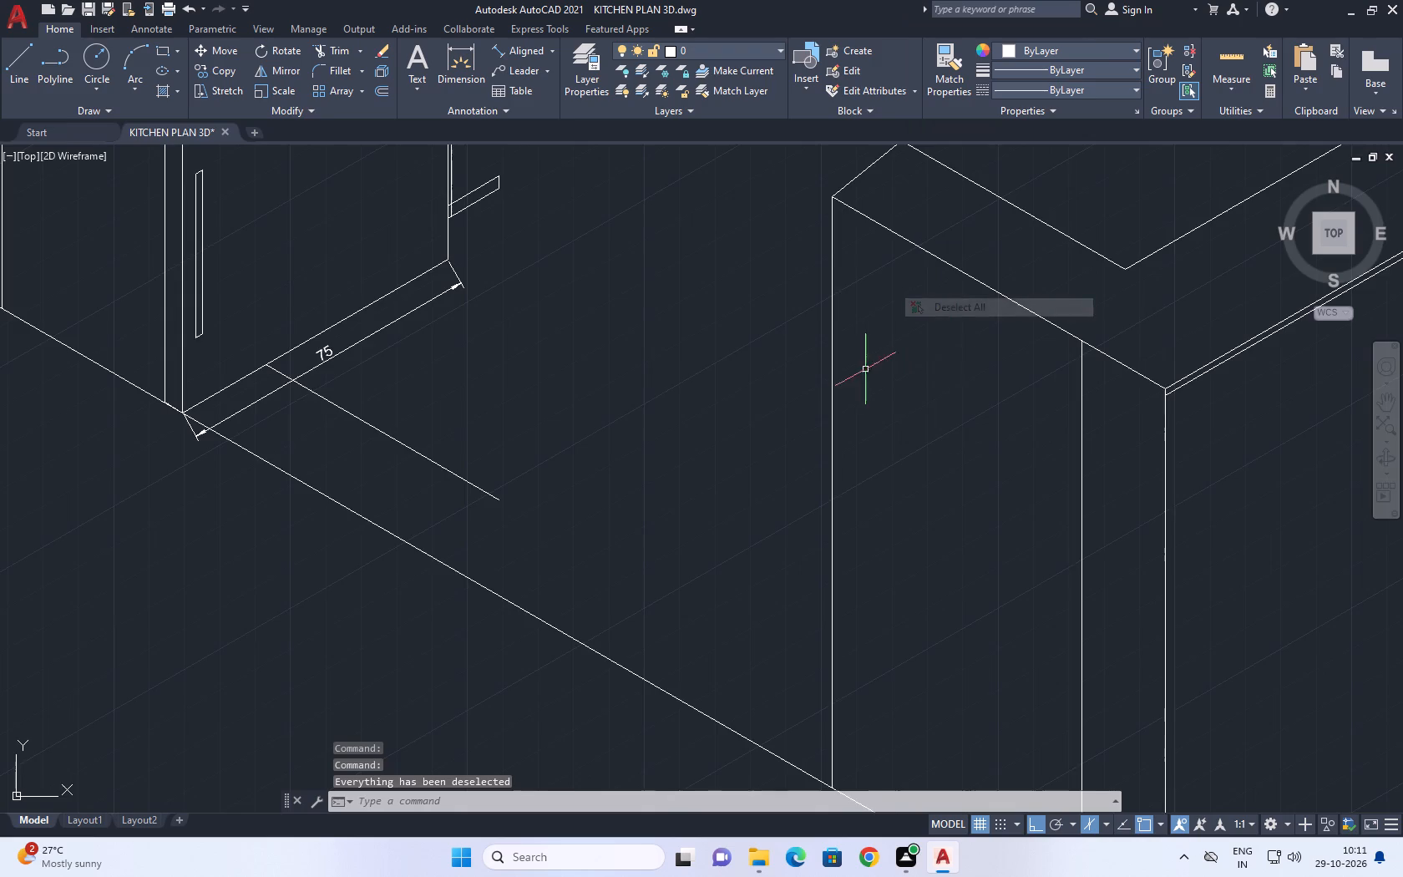
pyautogui.scroll(-3, 862, 369)
pyautogui.moveTo(942, 355); pyautogui.dragTo(965, 415, button='middle')
pyautogui.scroll(2, 896, 393)
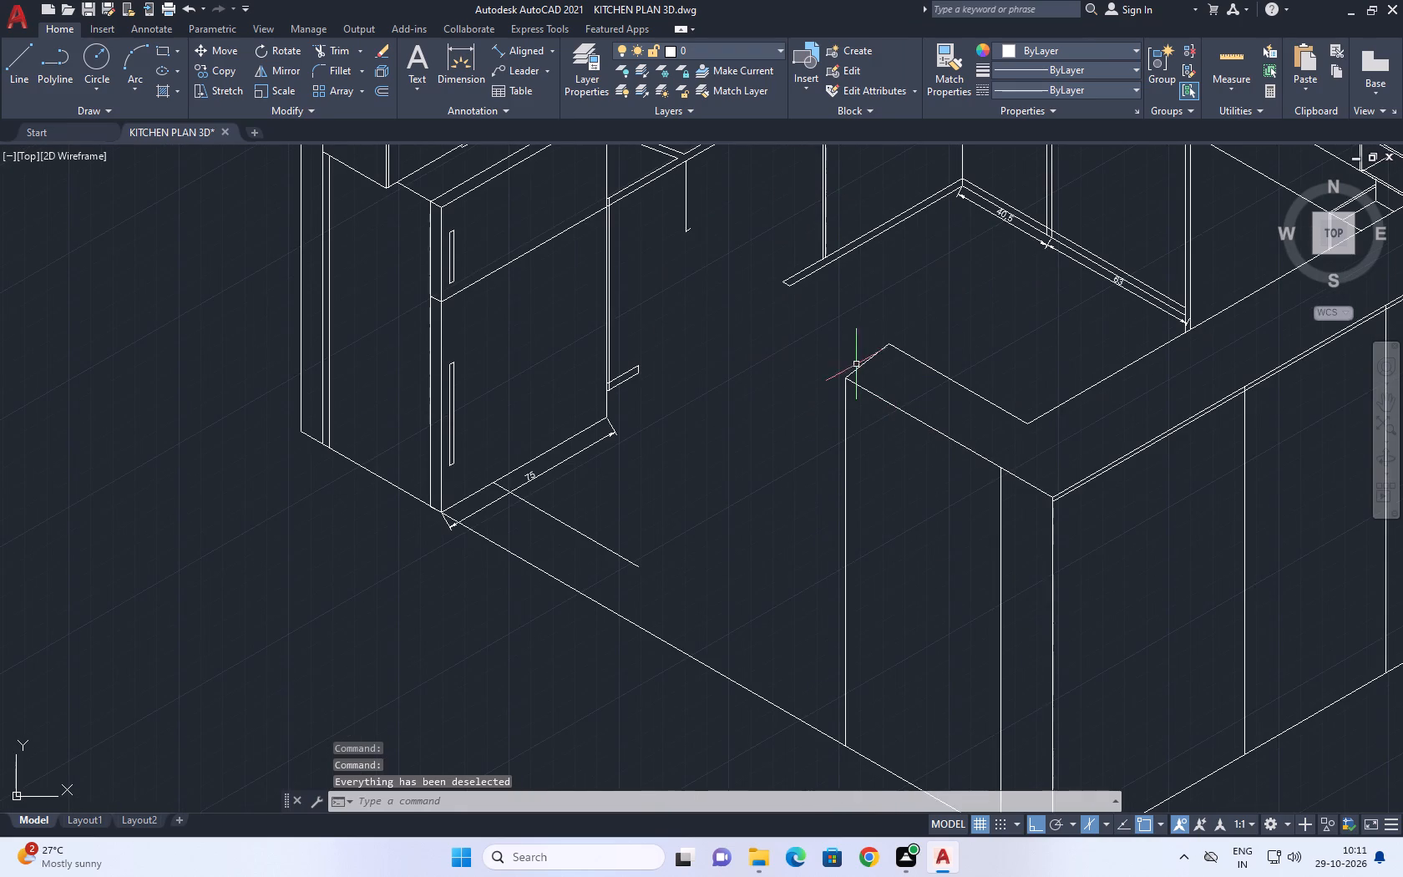
pyautogui.moveTo(1029, 387); pyautogui.dragTo(1026, 419, button='middle')
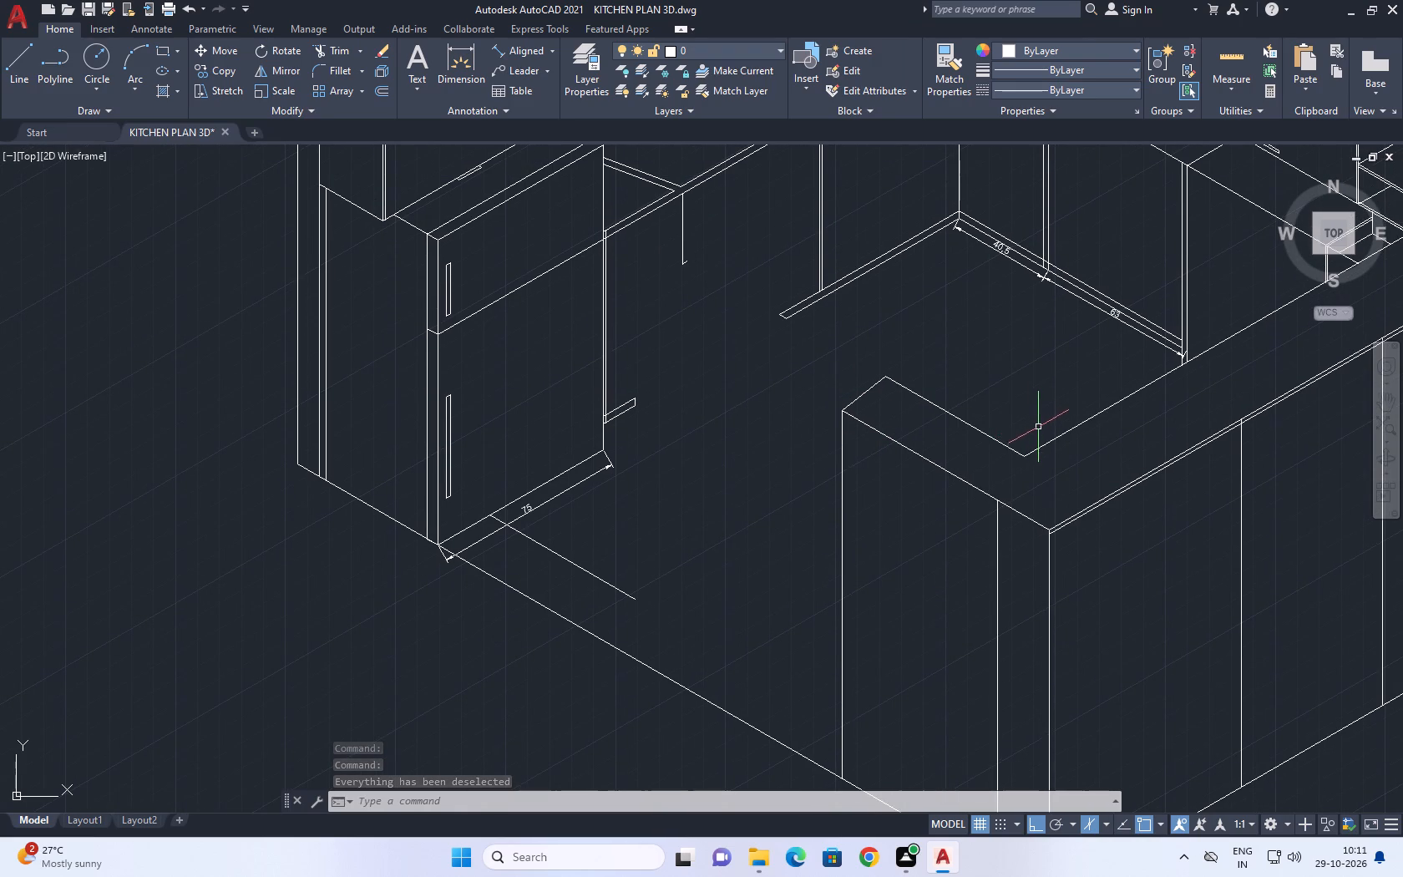
pyautogui.click(955, 466)
pyautogui.click(926, 473)
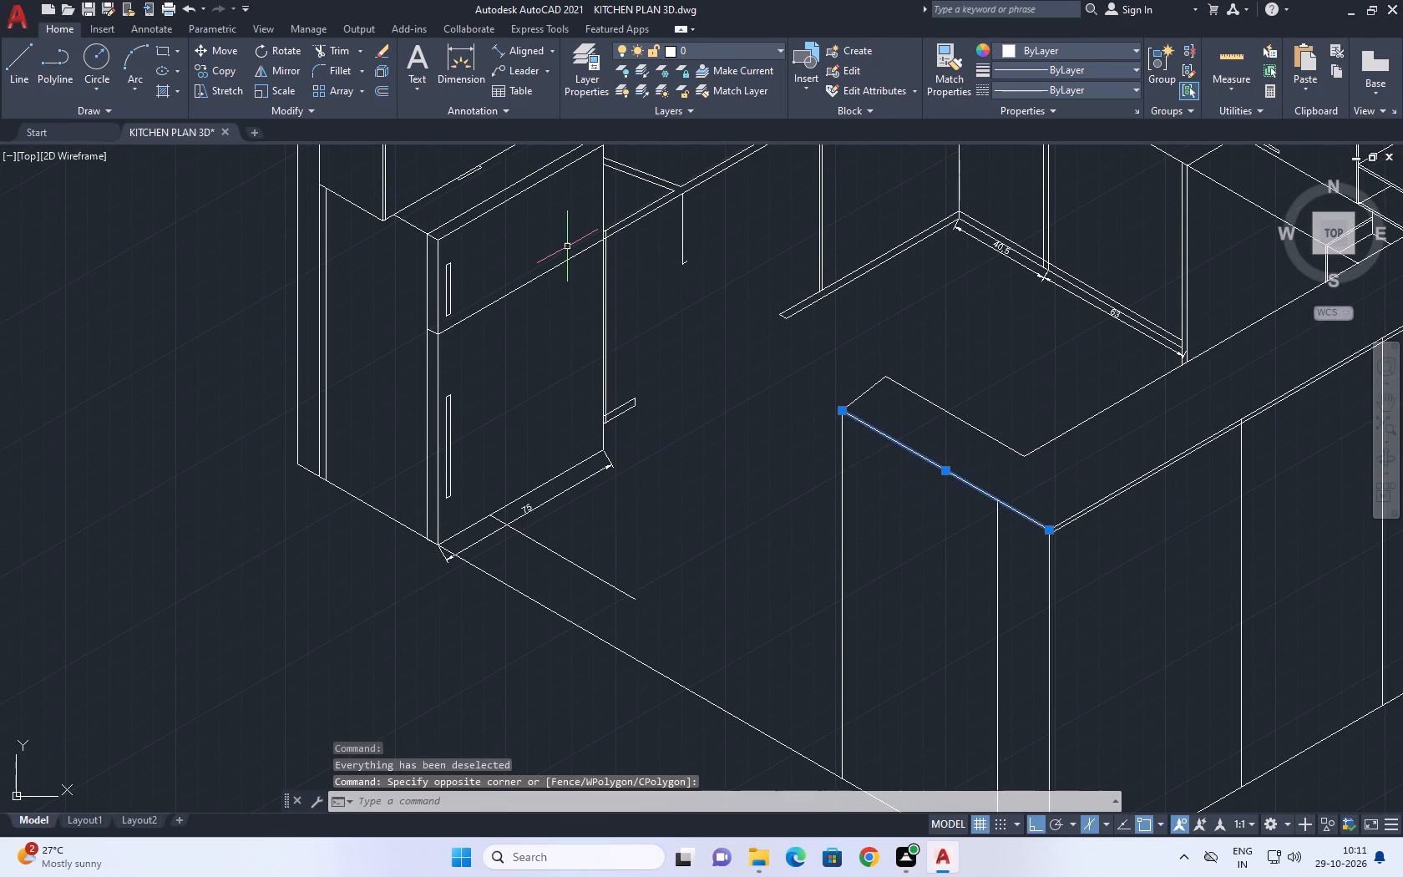
pyautogui.scroll(5, 1049, 545)
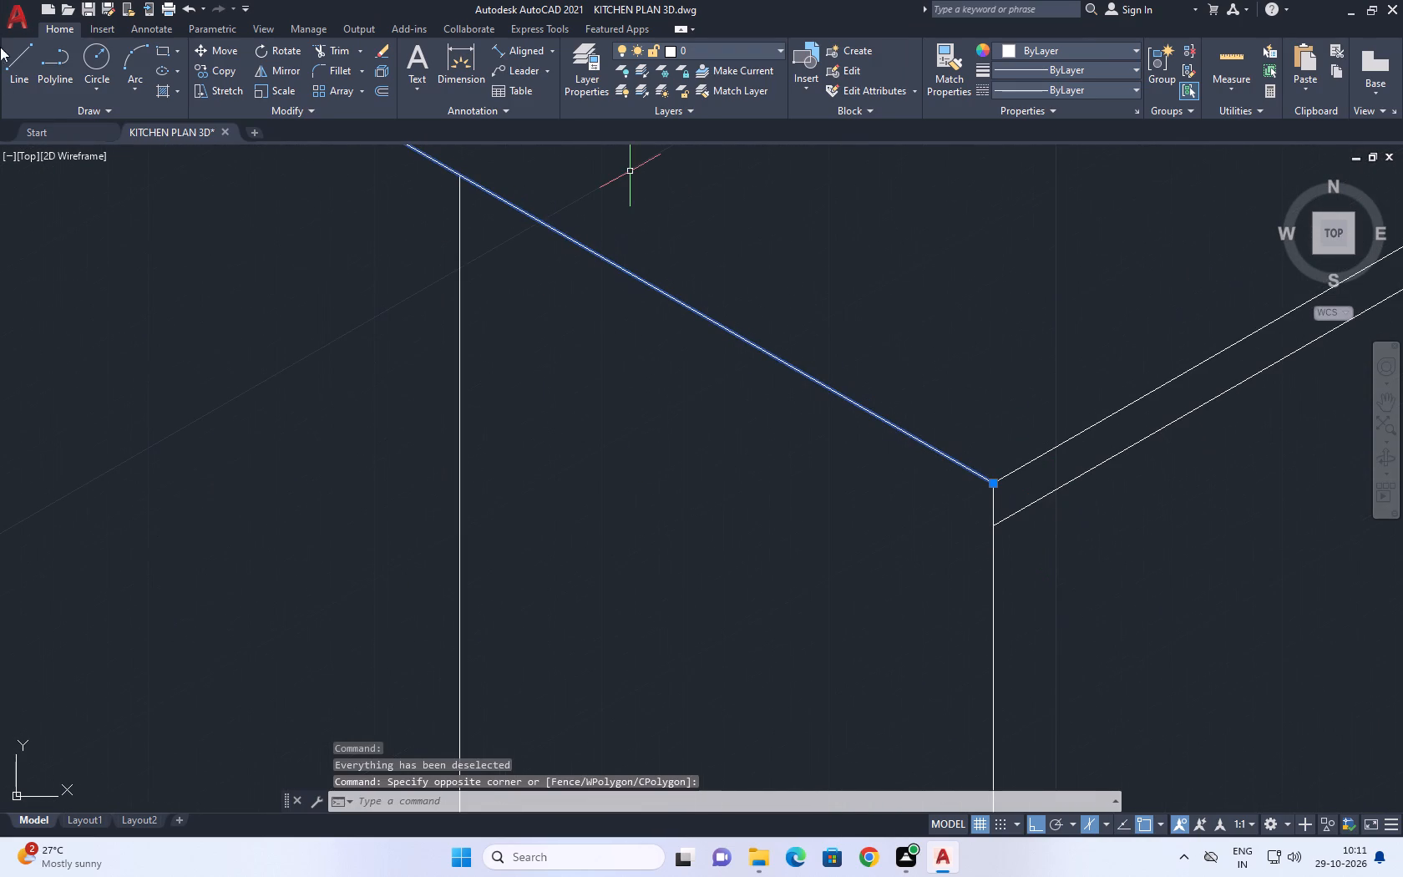
pyautogui.click(212, 63)
pyautogui.click(782, 433)
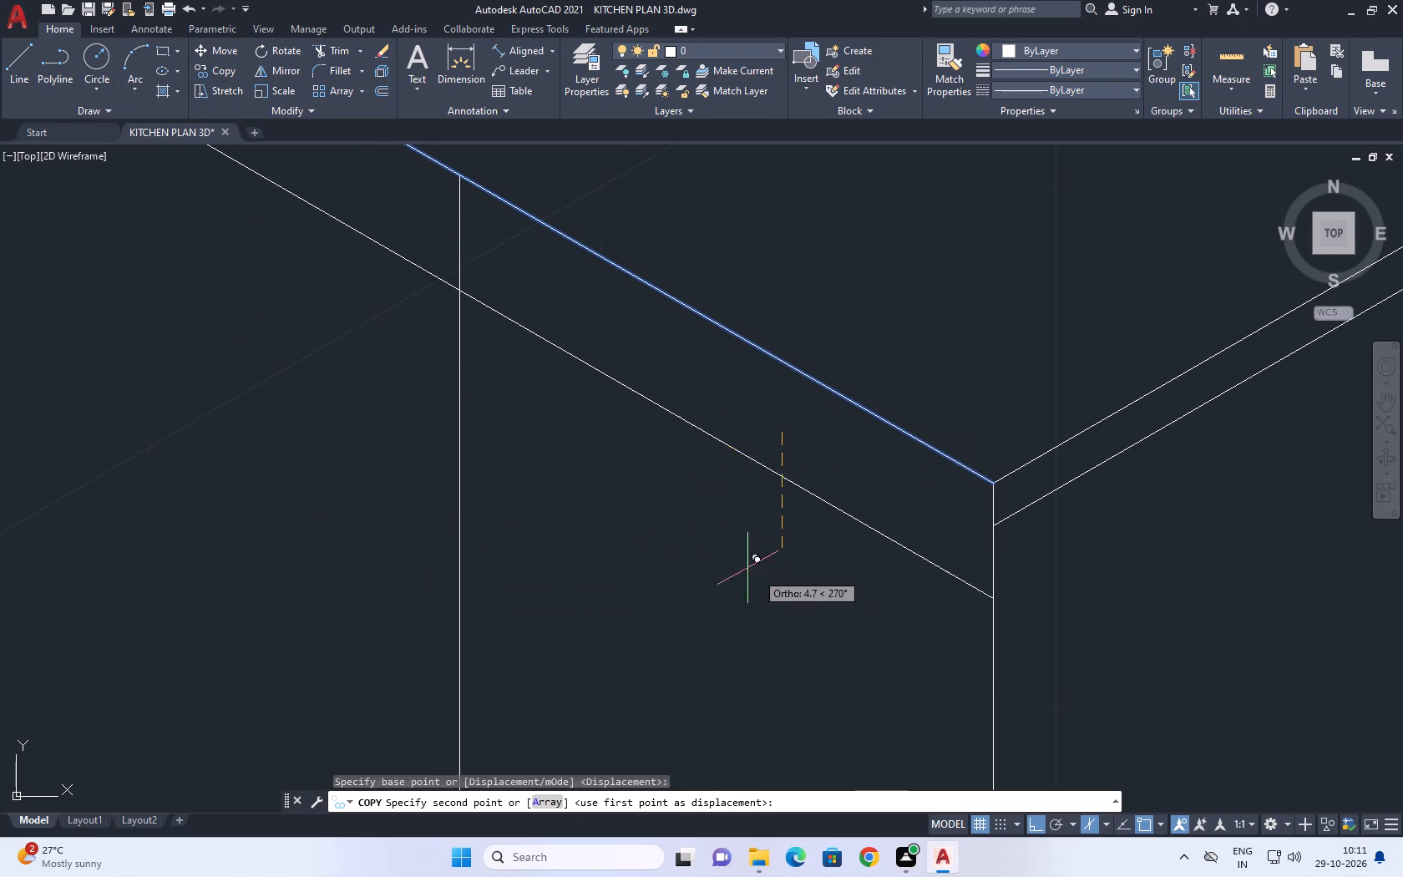
pyautogui.press('2')
pyautogui.press('Return')
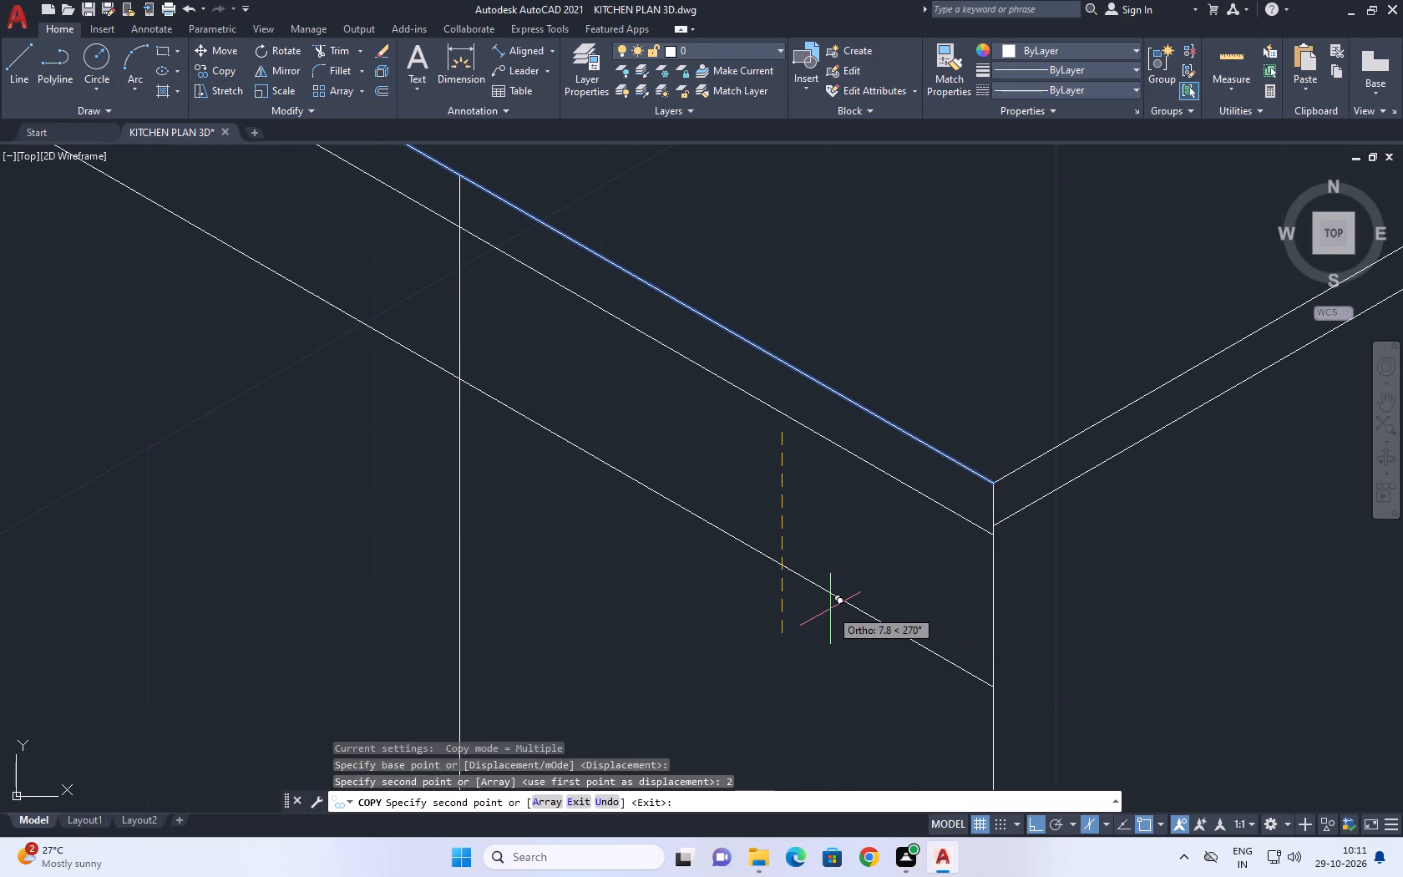
pyautogui.press('Return')
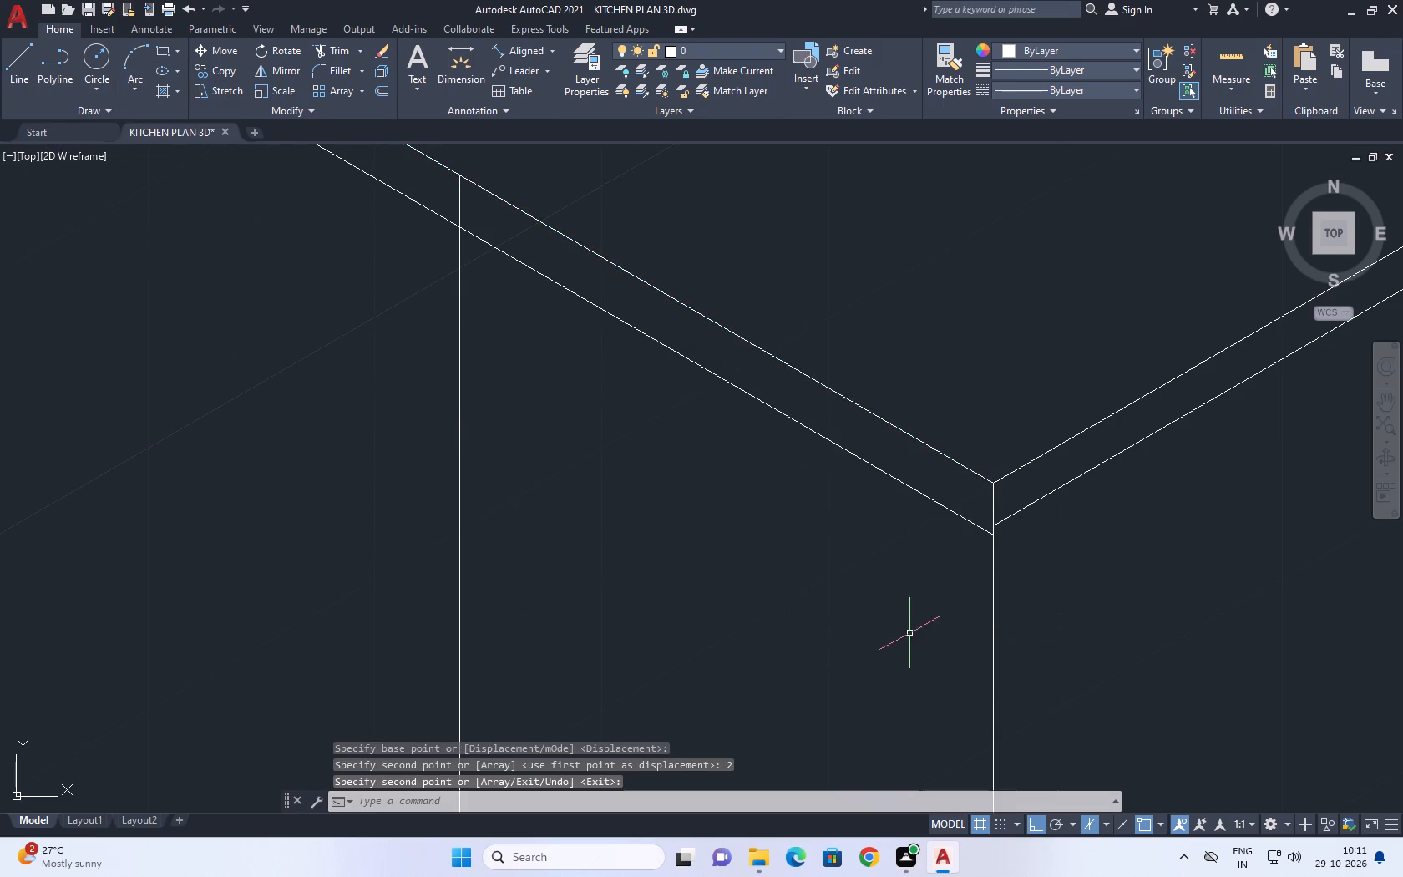
# Erase the three leftover lines of the short base strip projecting beside the refrigerator's lower edge.
pyautogui.scroll(-5, 914, 571)
pyautogui.moveTo(797, 468); pyautogui.dragTo(803, 515, button='middle')
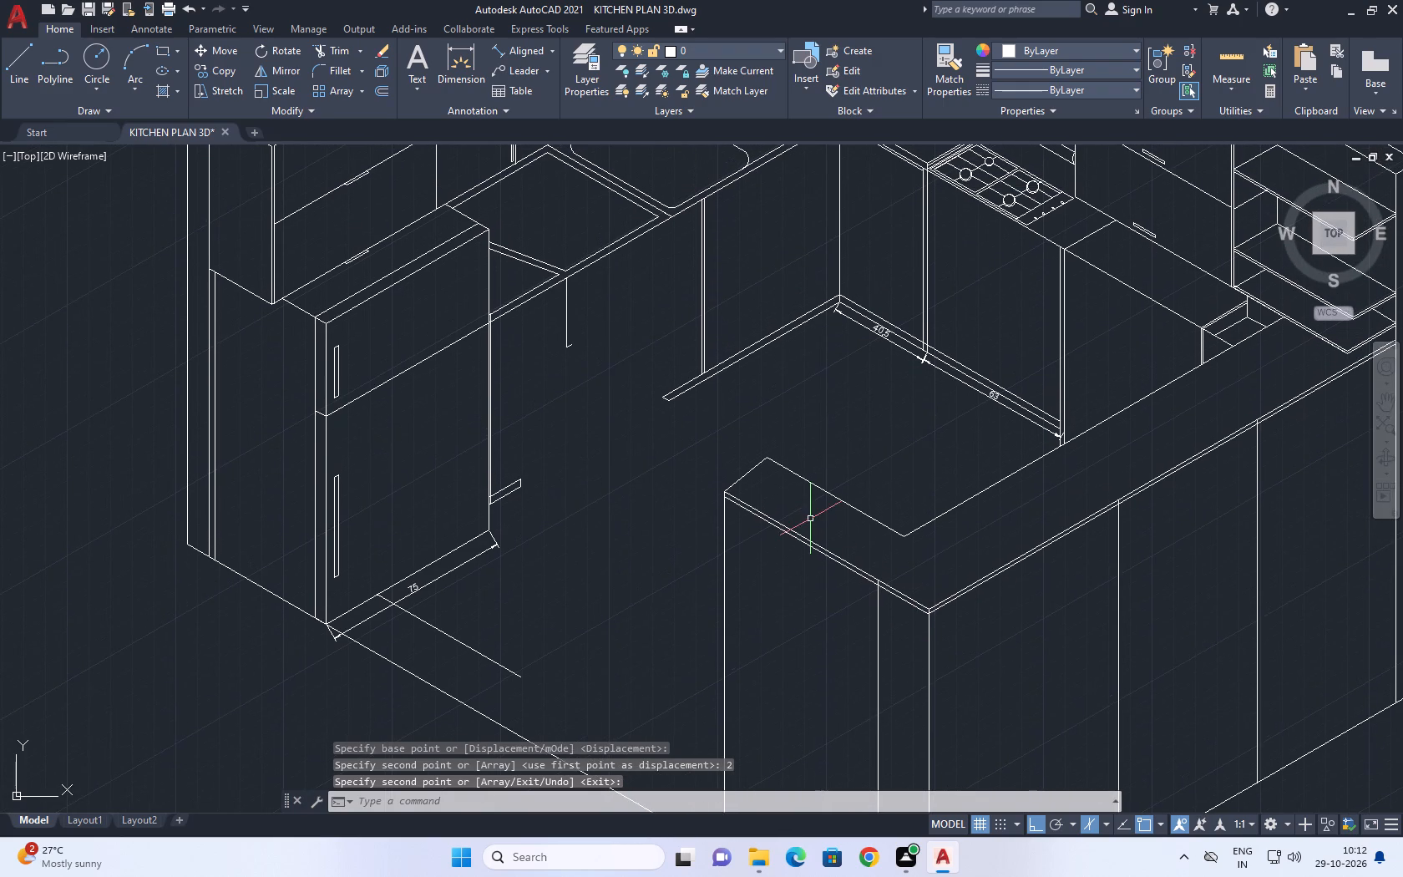
pyautogui.moveTo(746, 448); pyautogui.dragTo(853, 401, button='middle')
pyautogui.moveTo(823, 493); pyautogui.dragTo(812, 477, button='middle')
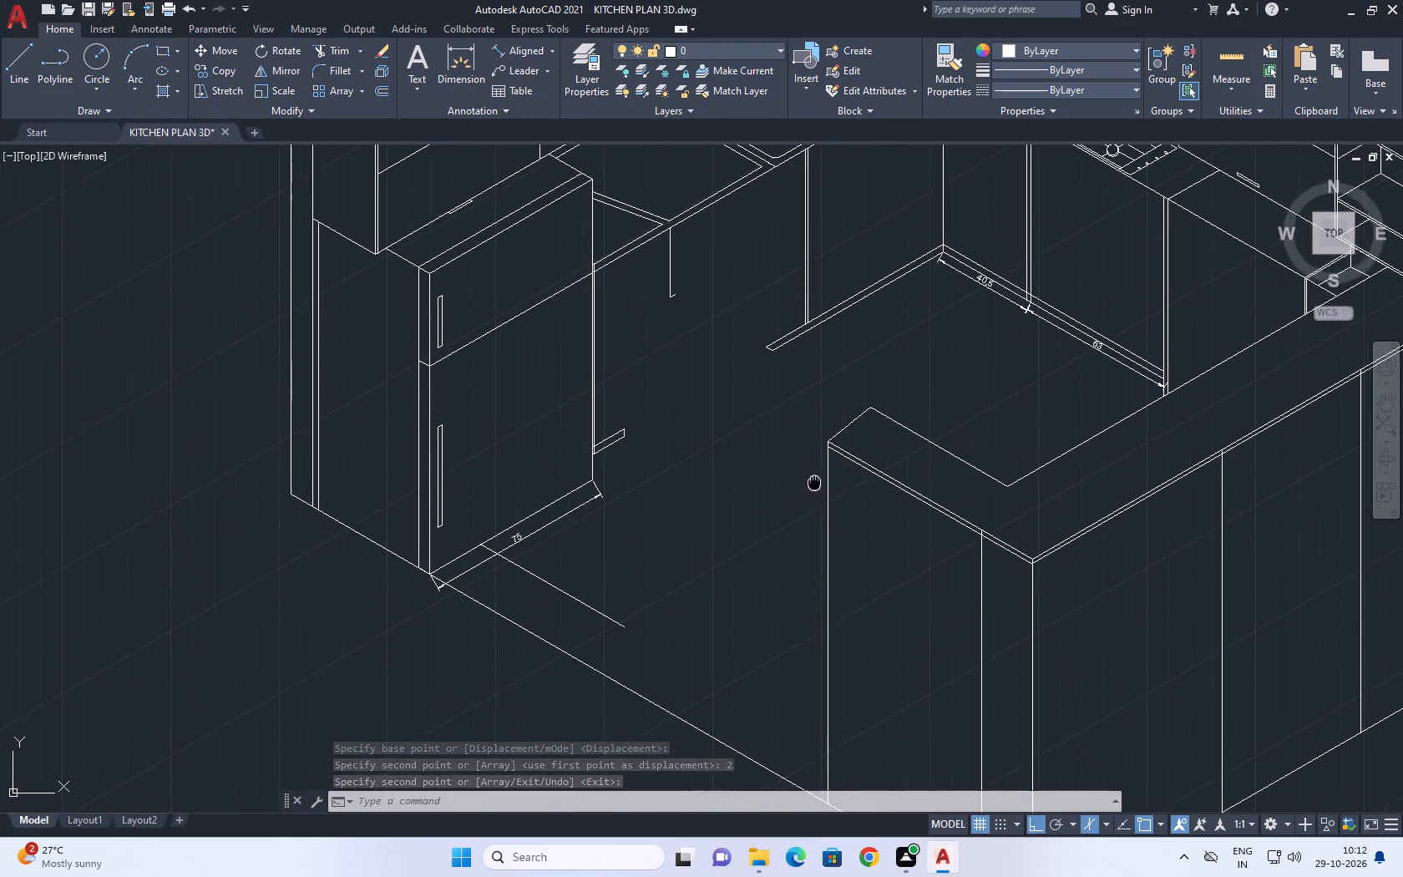
pyautogui.moveTo(812, 477); pyautogui.dragTo(794, 382, button='middle')
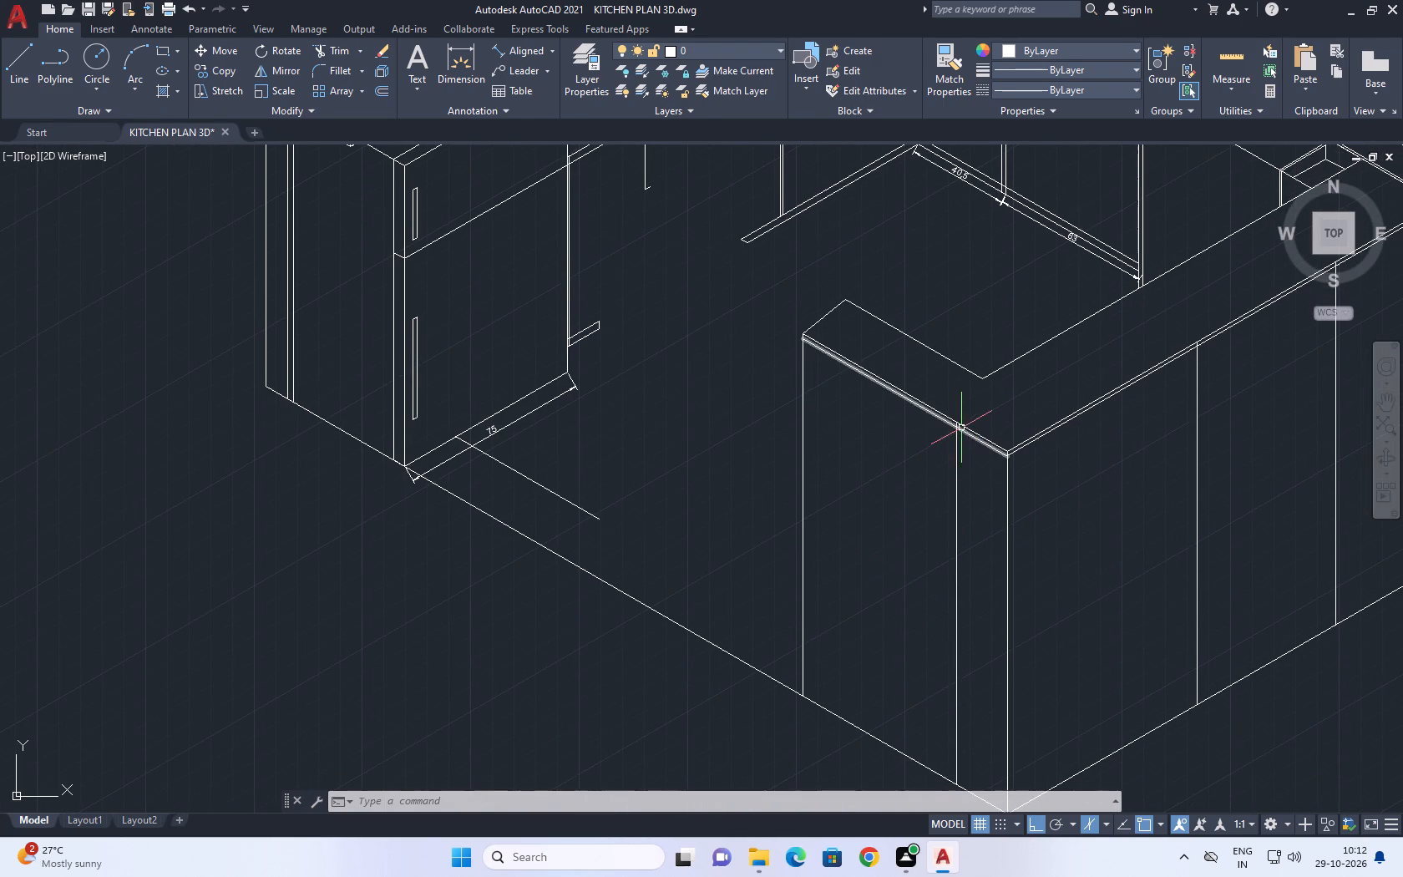
pyautogui.moveTo(949, 433); pyautogui.dragTo(883, 485, button='middle')
pyautogui.middleClick(883, 485)
pyautogui.scroll(-1, 994, 472)
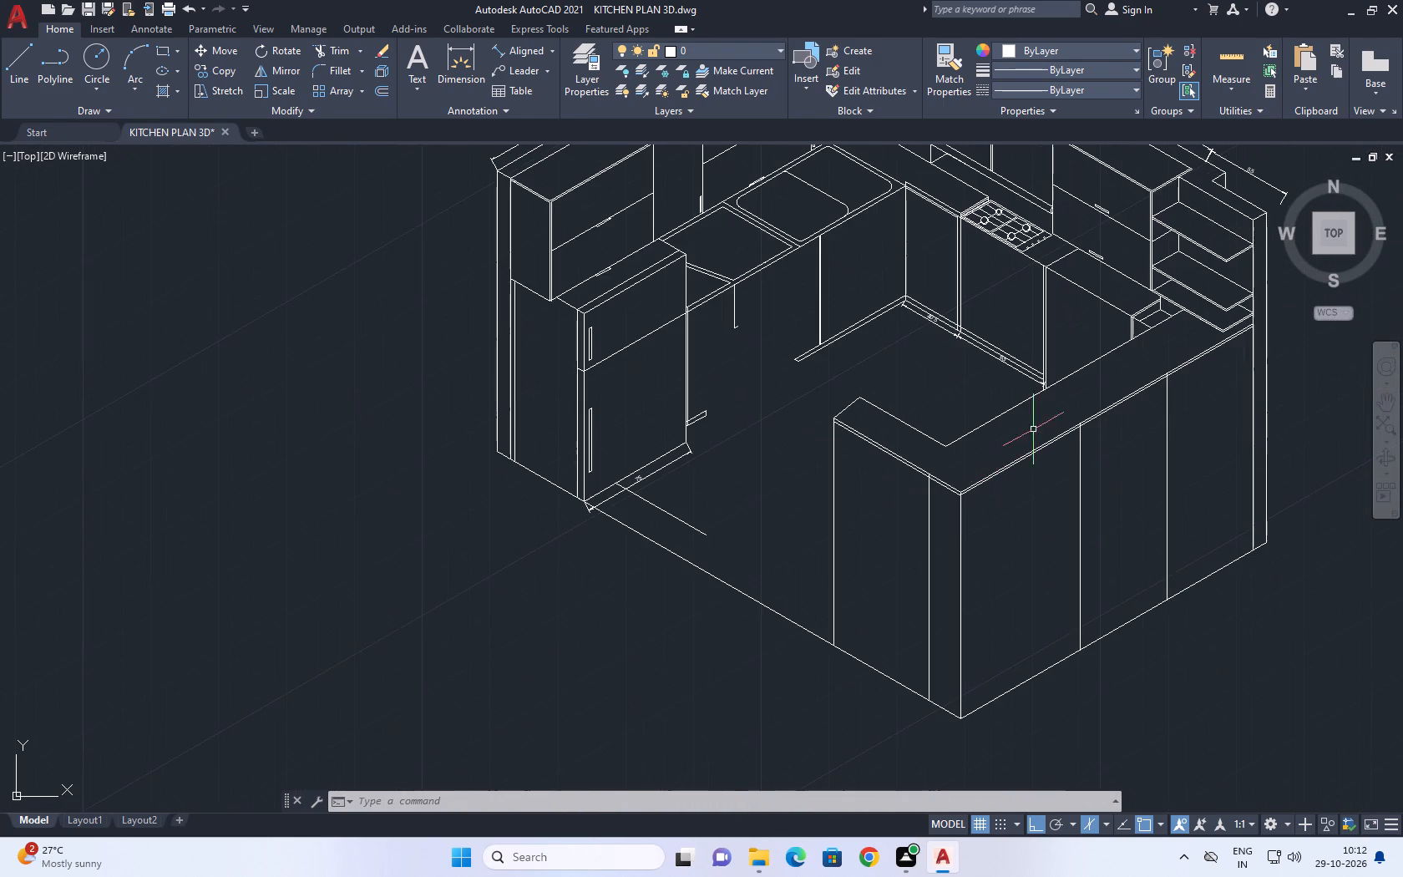
pyautogui.moveTo(1047, 362); pyautogui.dragTo(1031, 383, button='middle')
pyautogui.scroll(-1, 695, 464)
pyautogui.scroll(4, 686, 445)
pyautogui.moveTo(766, 518); pyautogui.dragTo(732, 459)
pyautogui.click(683, 362)
pyautogui.rightClick(735, 372)
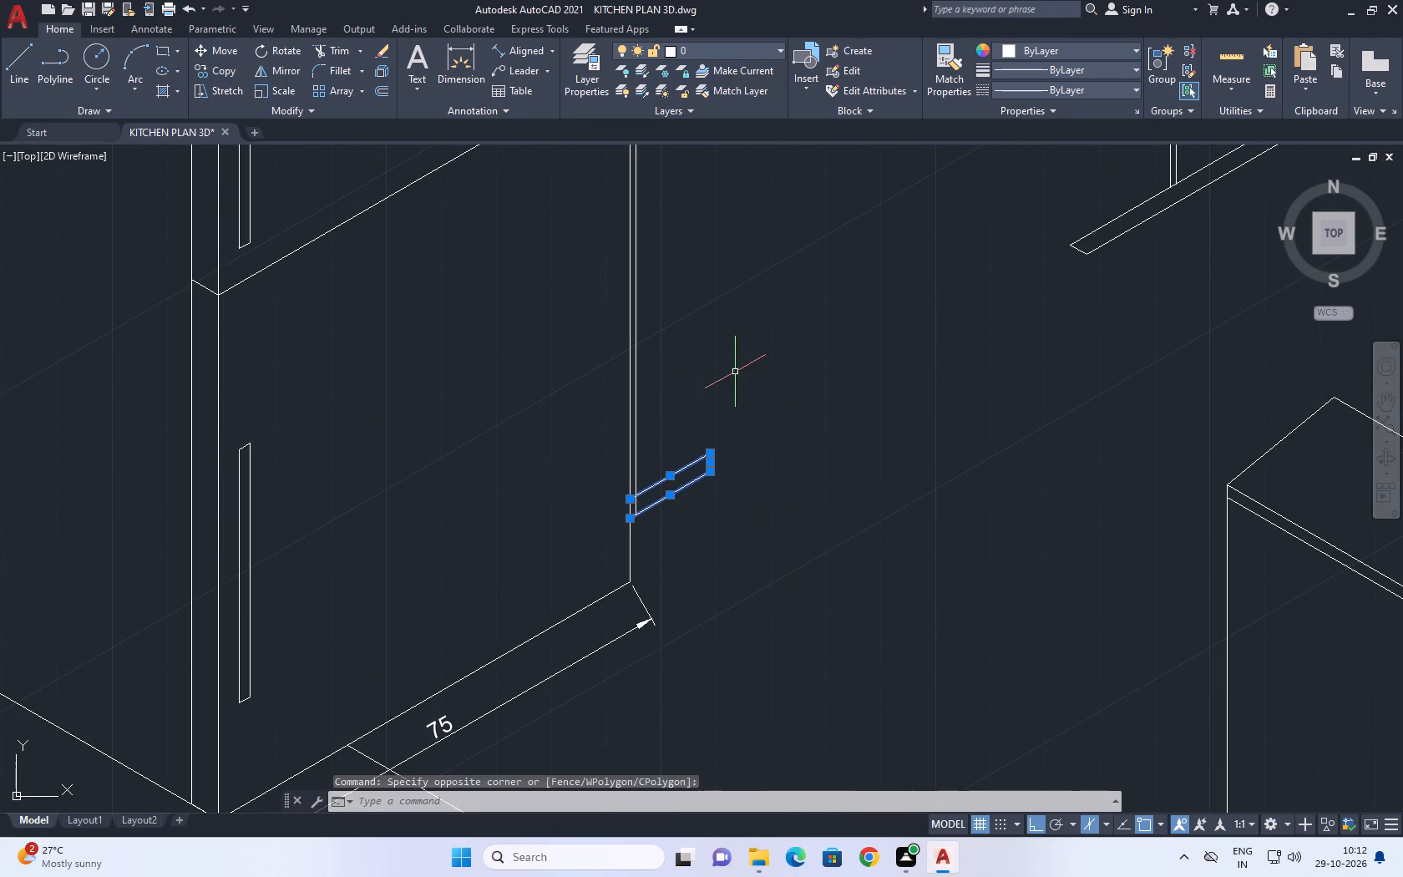
pyautogui.click(788, 480)
# Extend both base strip lines under the sink-side counter to the vertical edge beside the refrigerator.
pyautogui.scroll(-2, 686, 520)
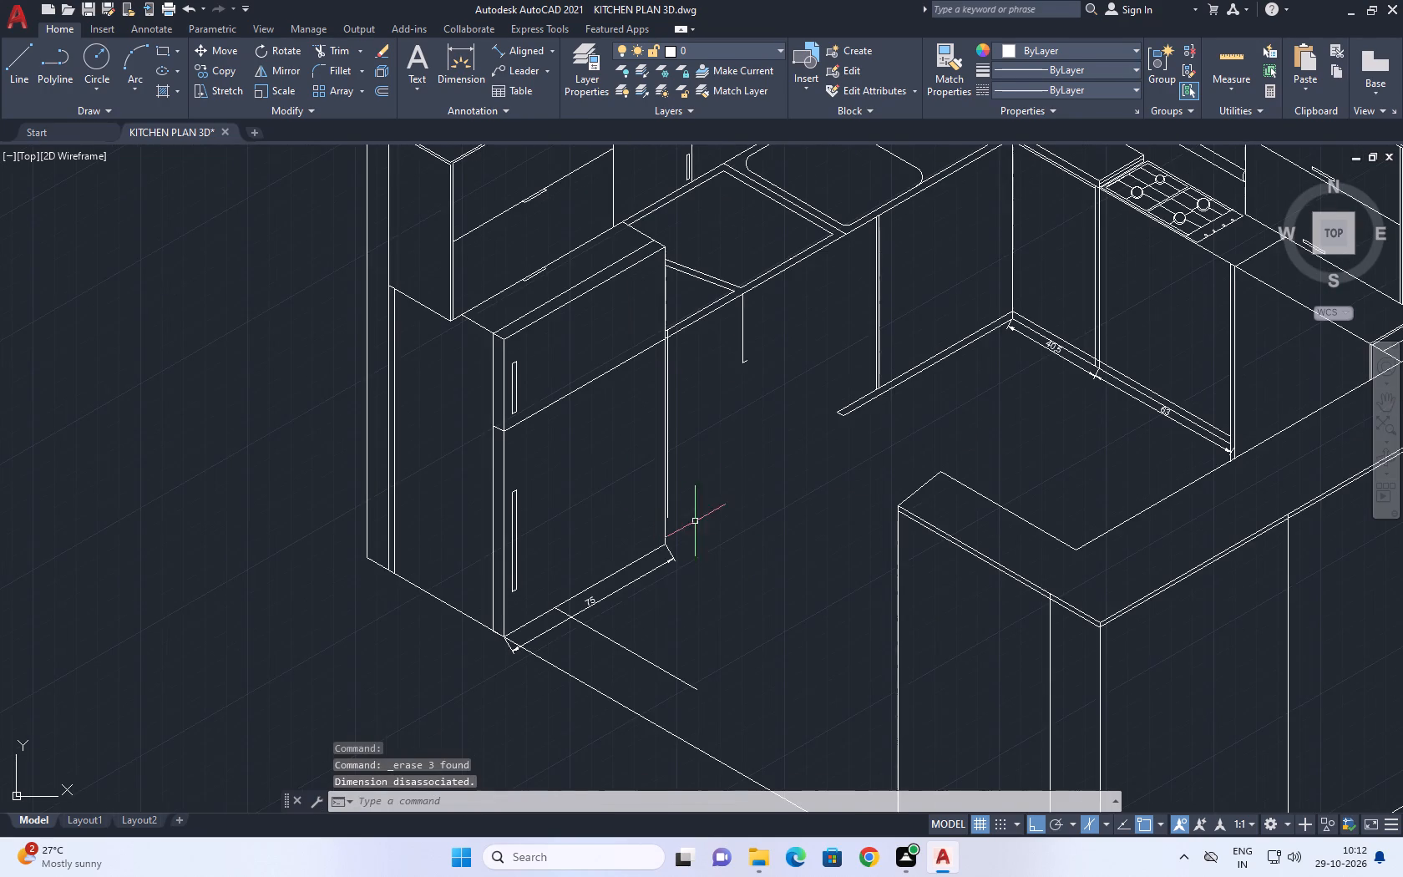
pyautogui.moveTo(725, 404); pyautogui.dragTo(720, 474, button='middle')
pyautogui.scroll(-2, 808, 531)
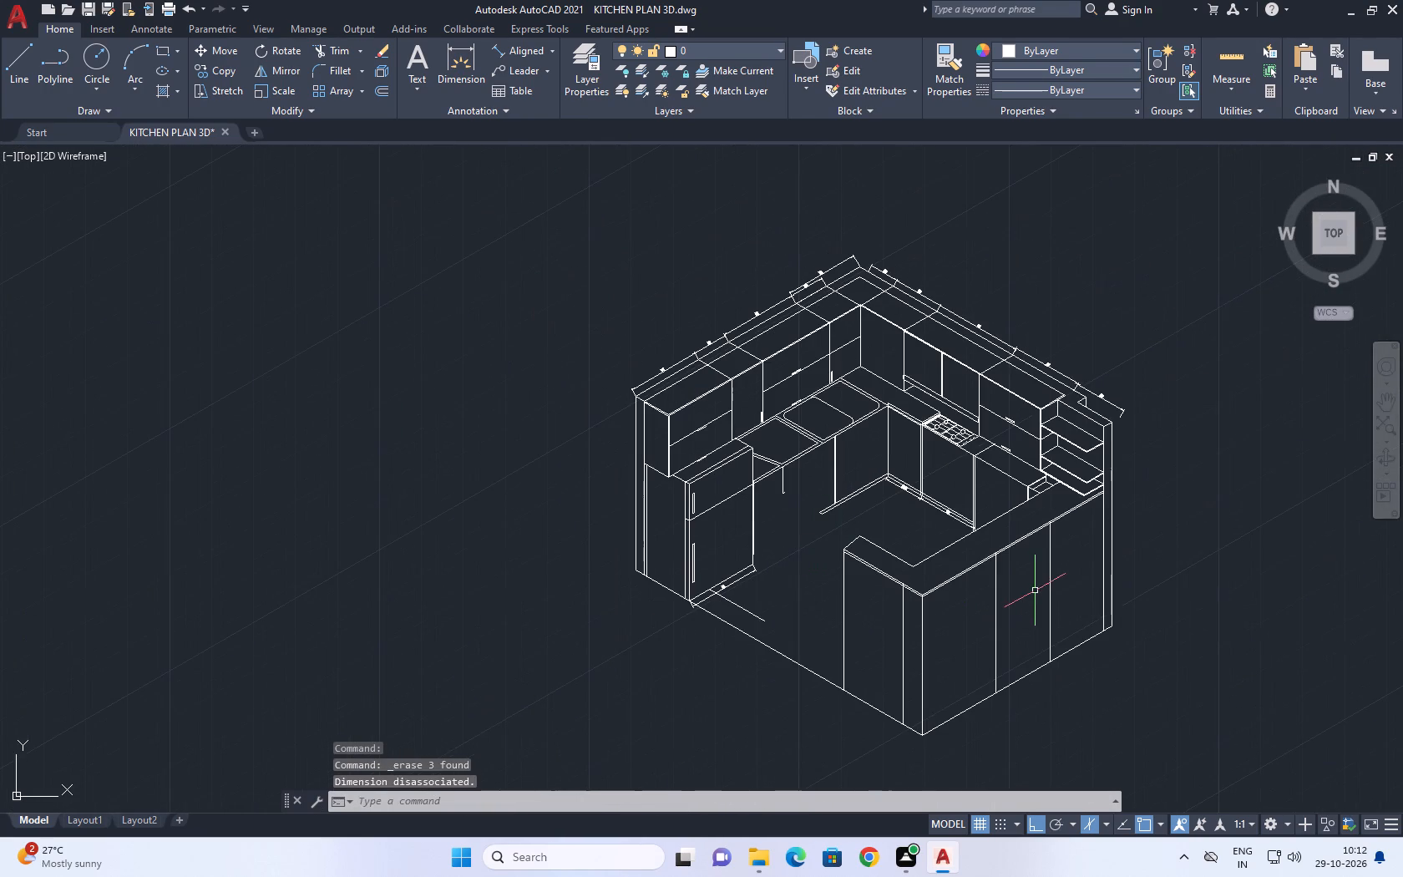
pyautogui.moveTo(1026, 521); pyautogui.dragTo(937, 464, button='middle')
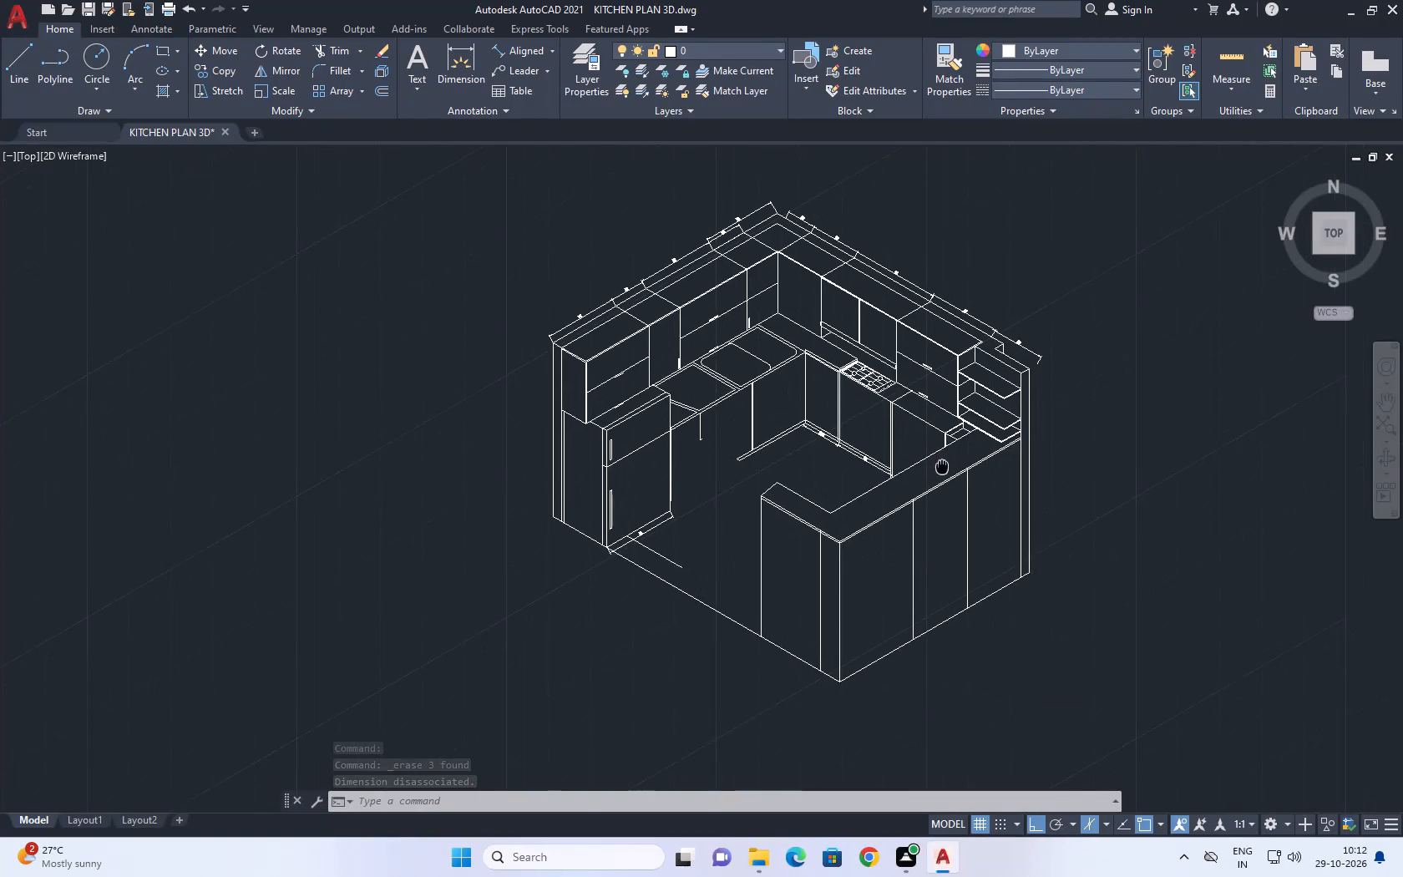
pyautogui.moveTo(937, 464); pyautogui.dragTo(911, 446, button='middle')
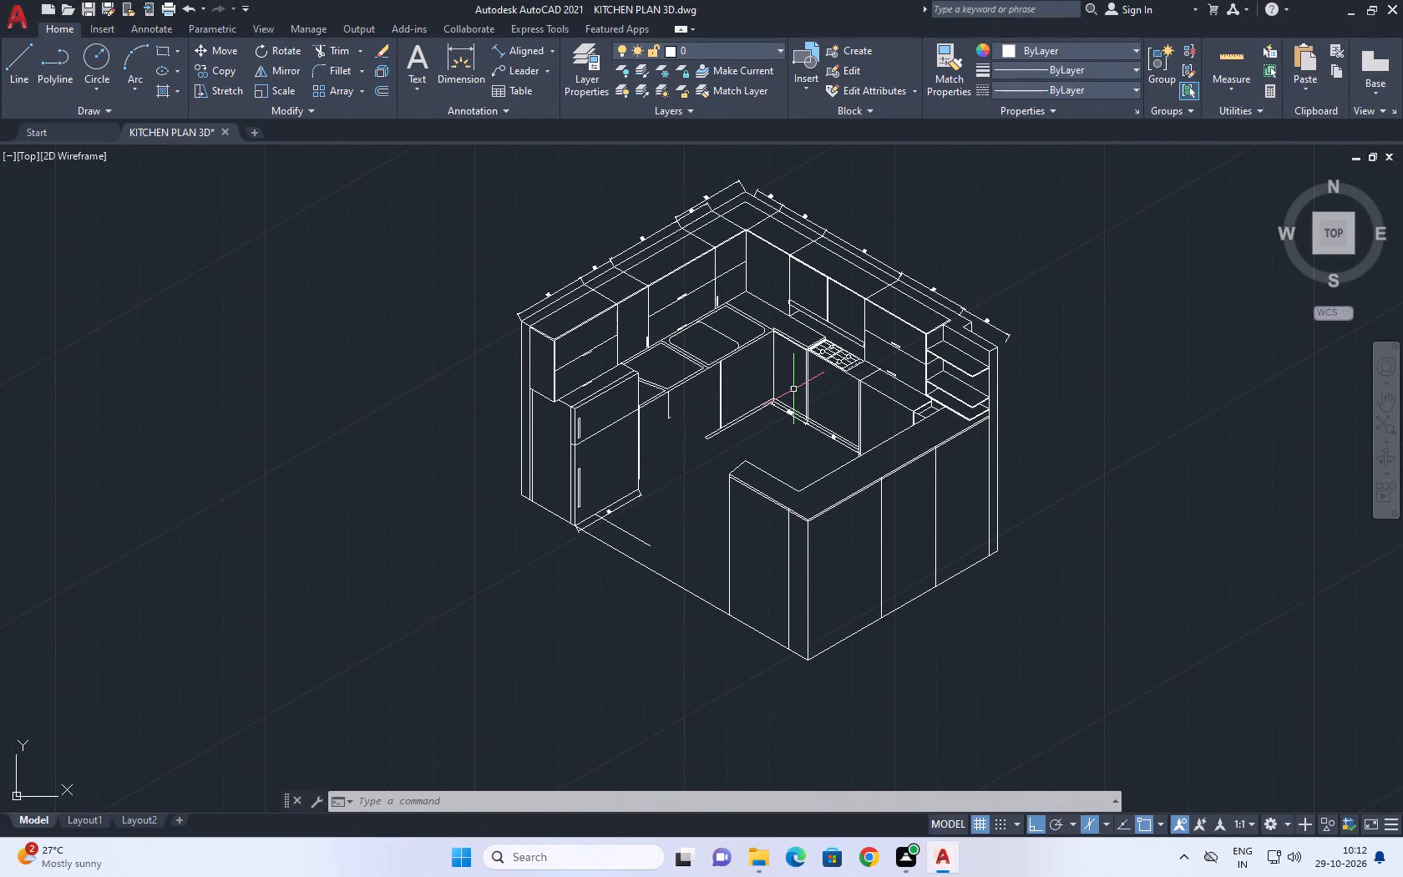
pyautogui.scroll(2, 640, 454)
pyautogui.moveTo(767, 440); pyautogui.dragTo(732, 454, button='middle')
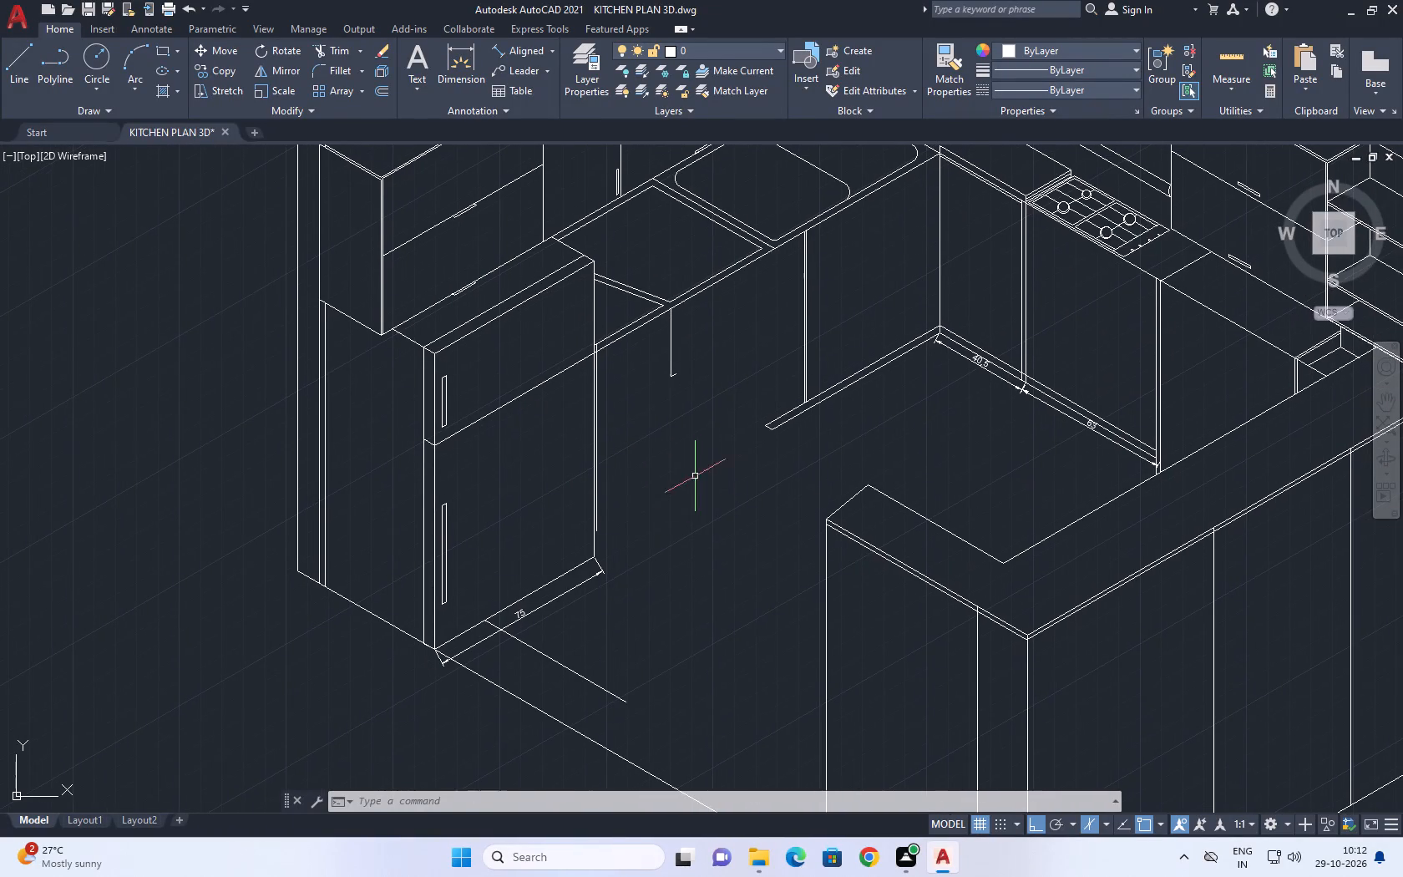
pyautogui.moveTo(727, 453); pyautogui.dragTo(724, 494, button='middle')
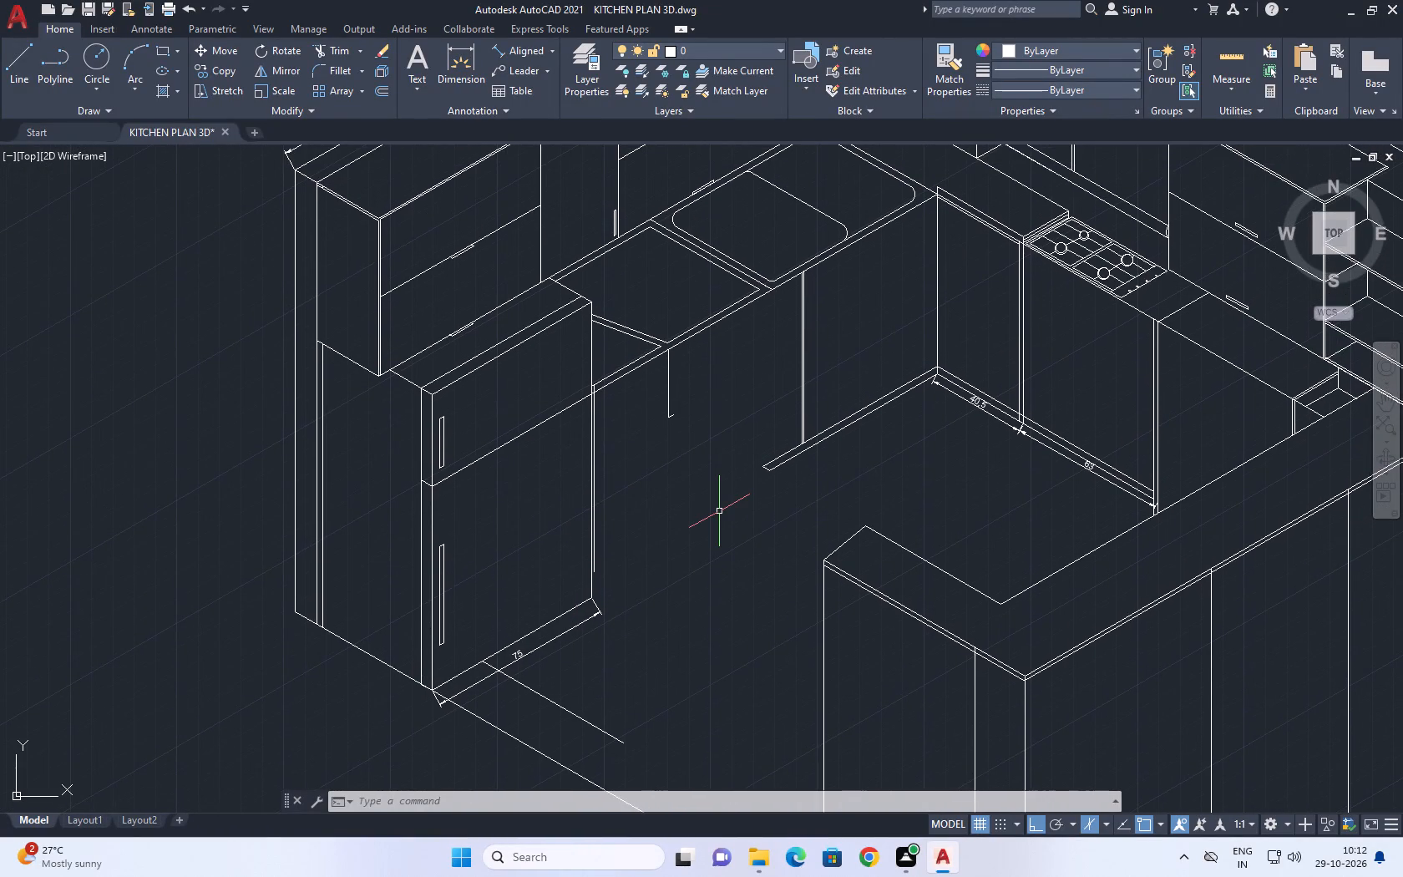
pyautogui.write('ex')
pyautogui.press('space')
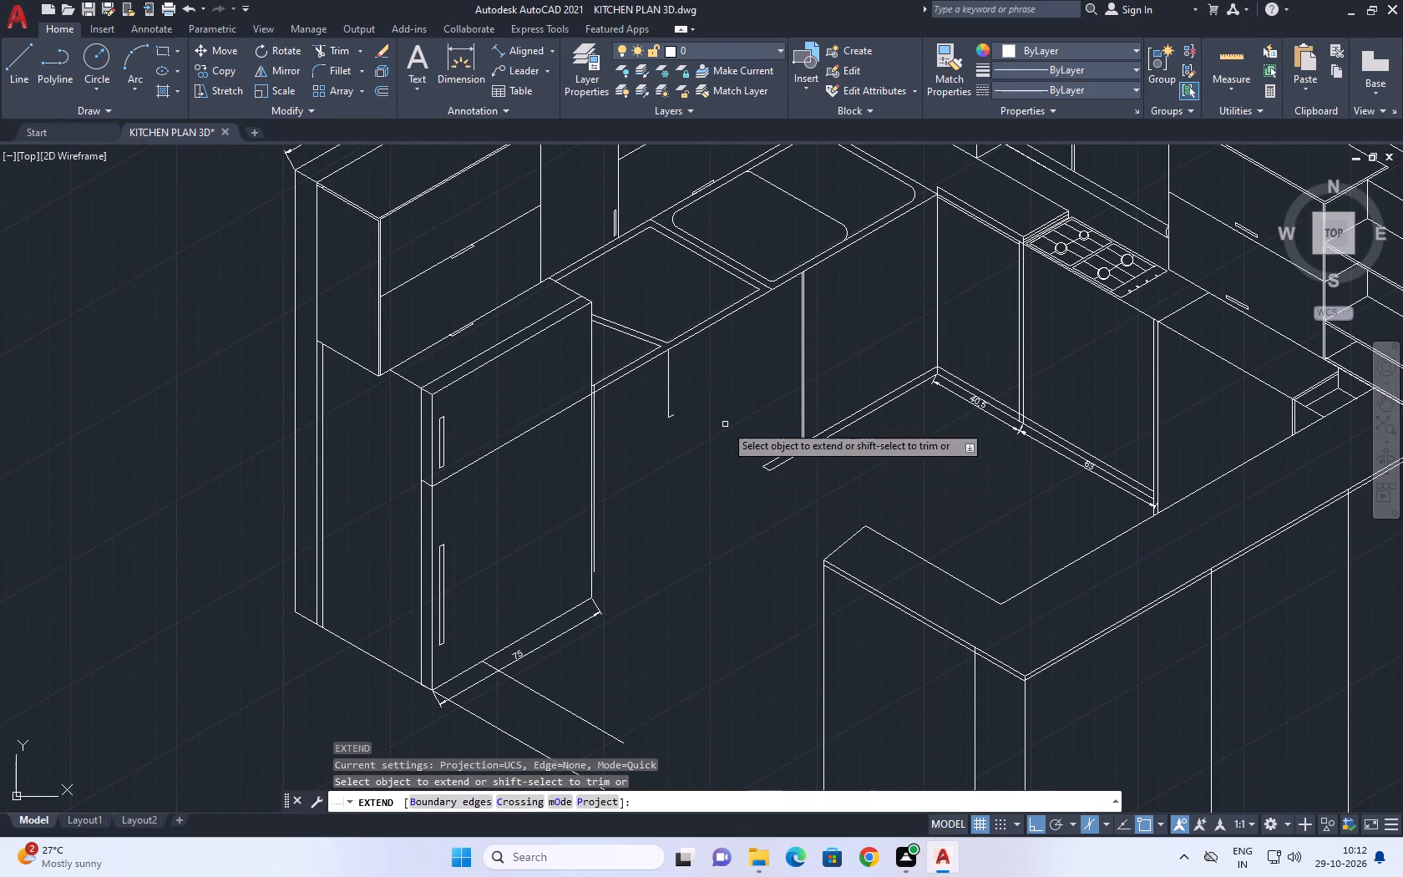
pyautogui.click(780, 433)
pyautogui.click(828, 478)
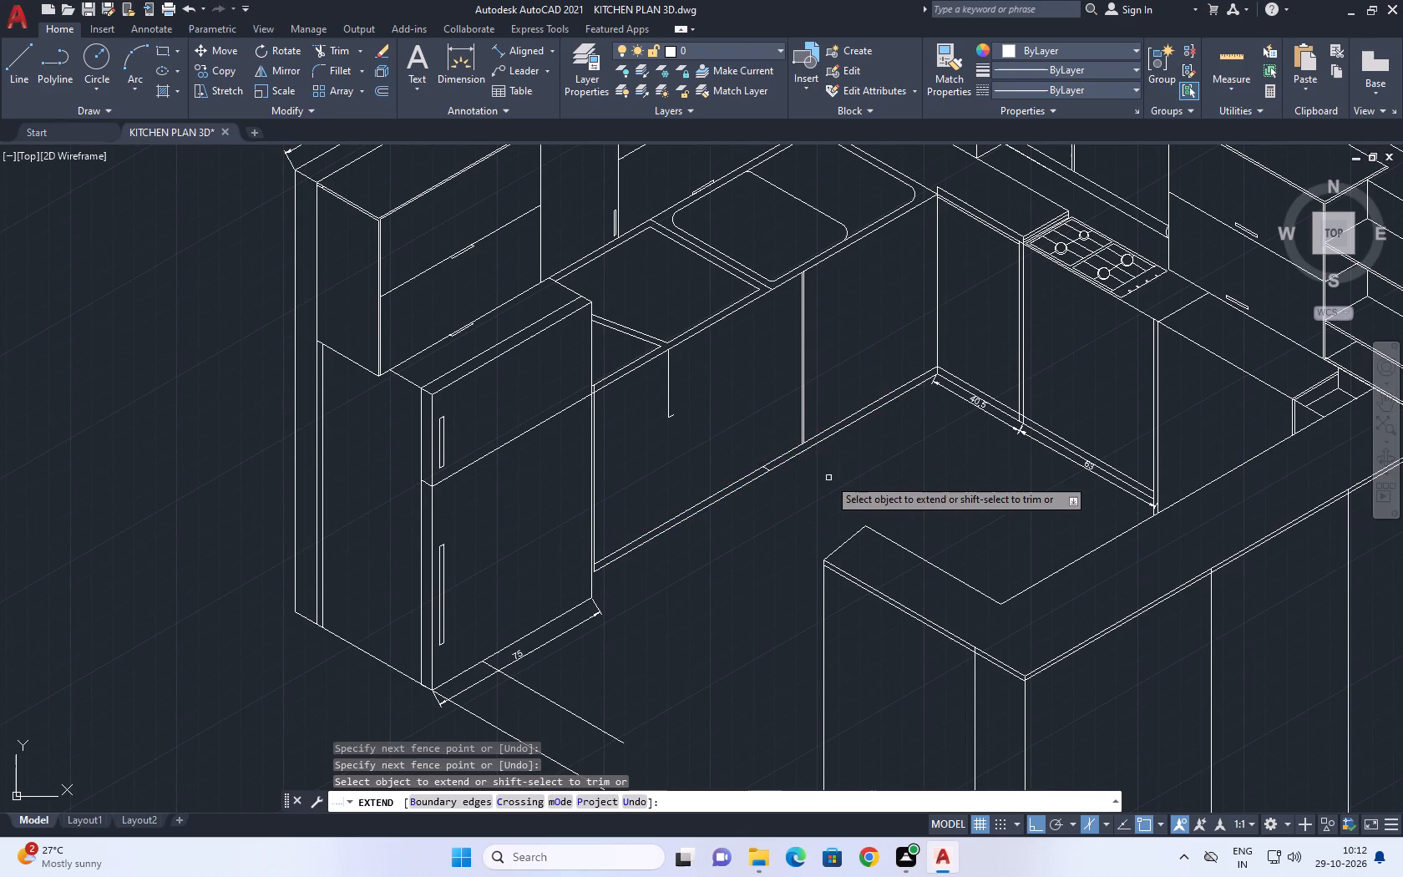
pyautogui.rightClick(747, 413)
pyautogui.click(790, 444)
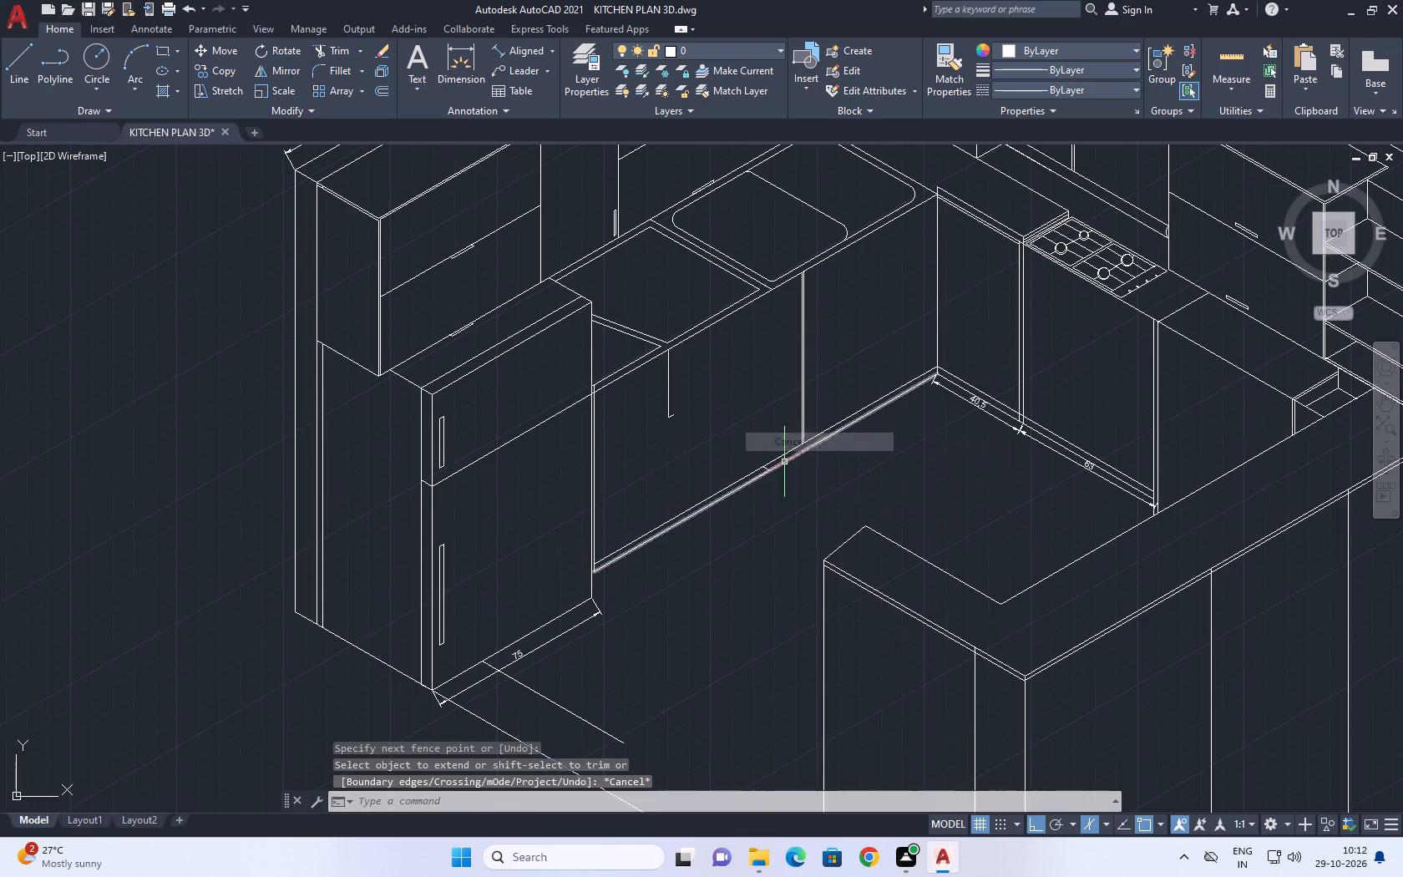
# Erase the short end-cap line left between the two extended base strip lines.
pyautogui.scroll(2, 780, 465)
pyautogui.click(674, 388)
pyautogui.click(782, 543)
pyautogui.rightClick(645, 317)
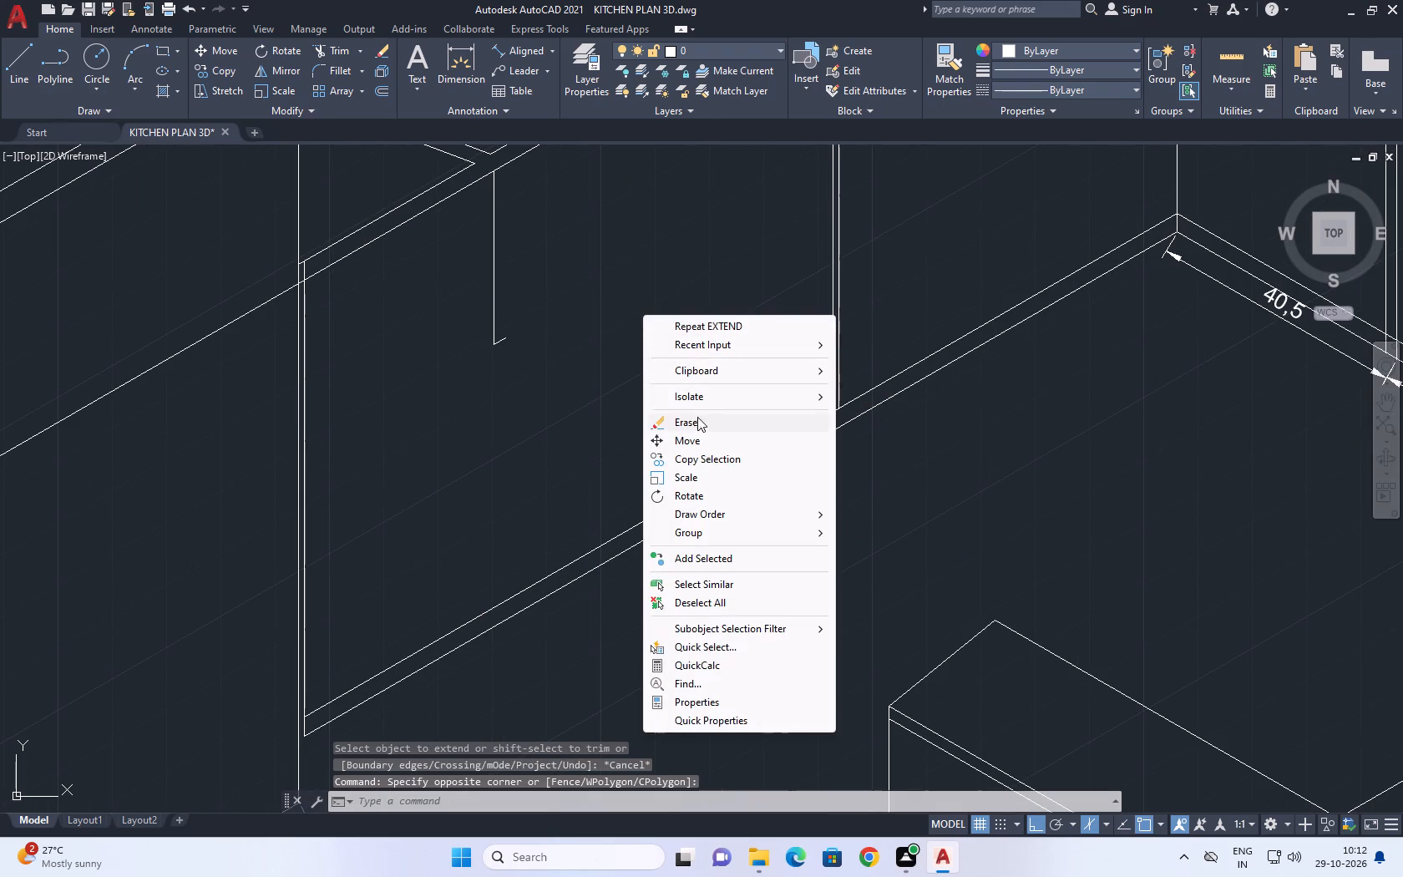
pyautogui.click(697, 419)
# Erase the small leftover lines at the bottom of the short vertical line under the sink-side countertop.
pyautogui.moveTo(511, 347); pyautogui.dragTo(558, 447, button='middle')
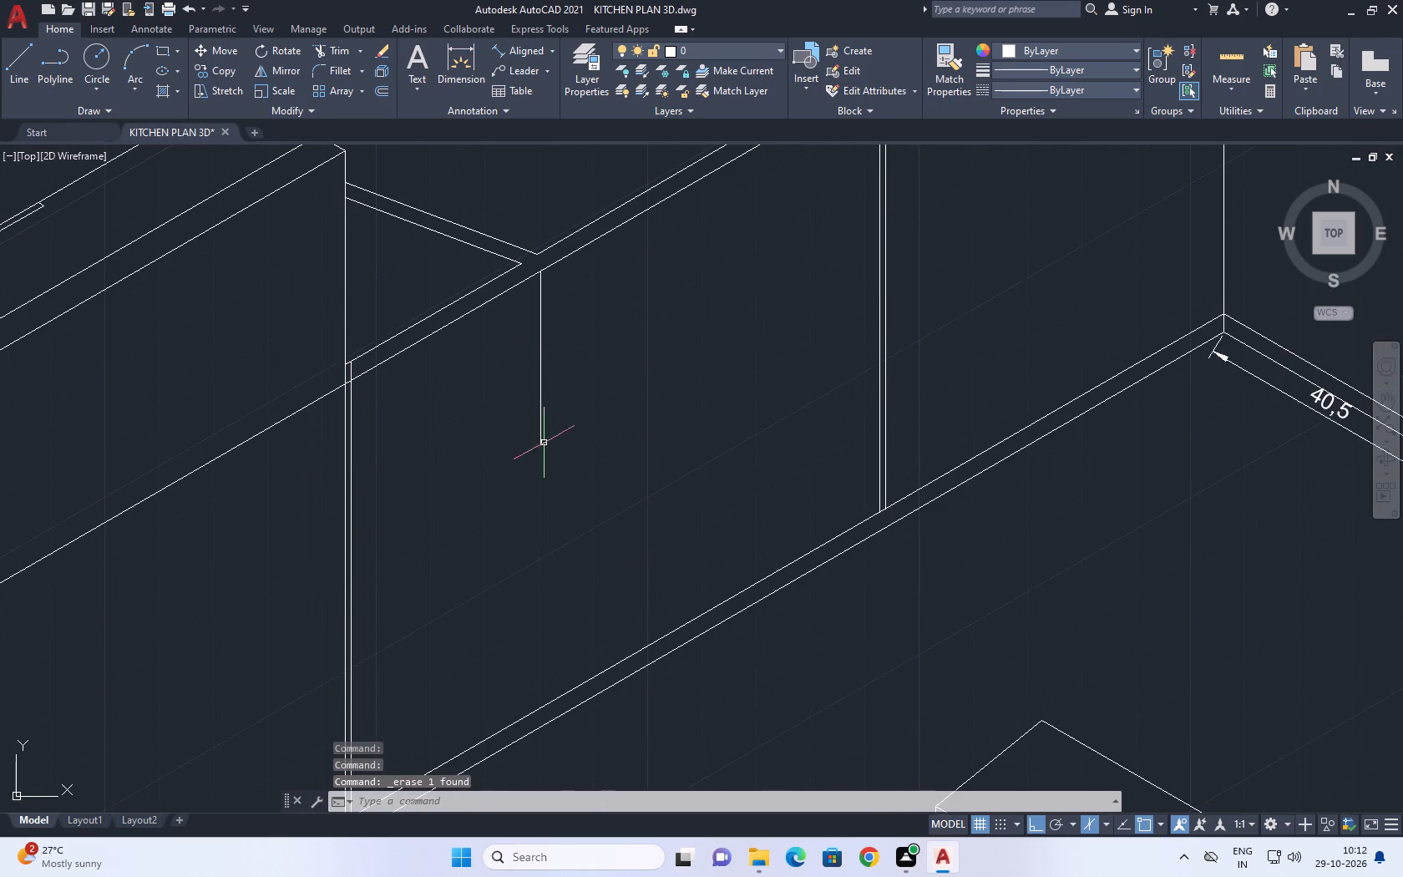
pyautogui.moveTo(456, 388); pyautogui.dragTo(484, 393)
pyautogui.click(683, 490)
pyautogui.rightClick(642, 388)
pyautogui.click(698, 490)
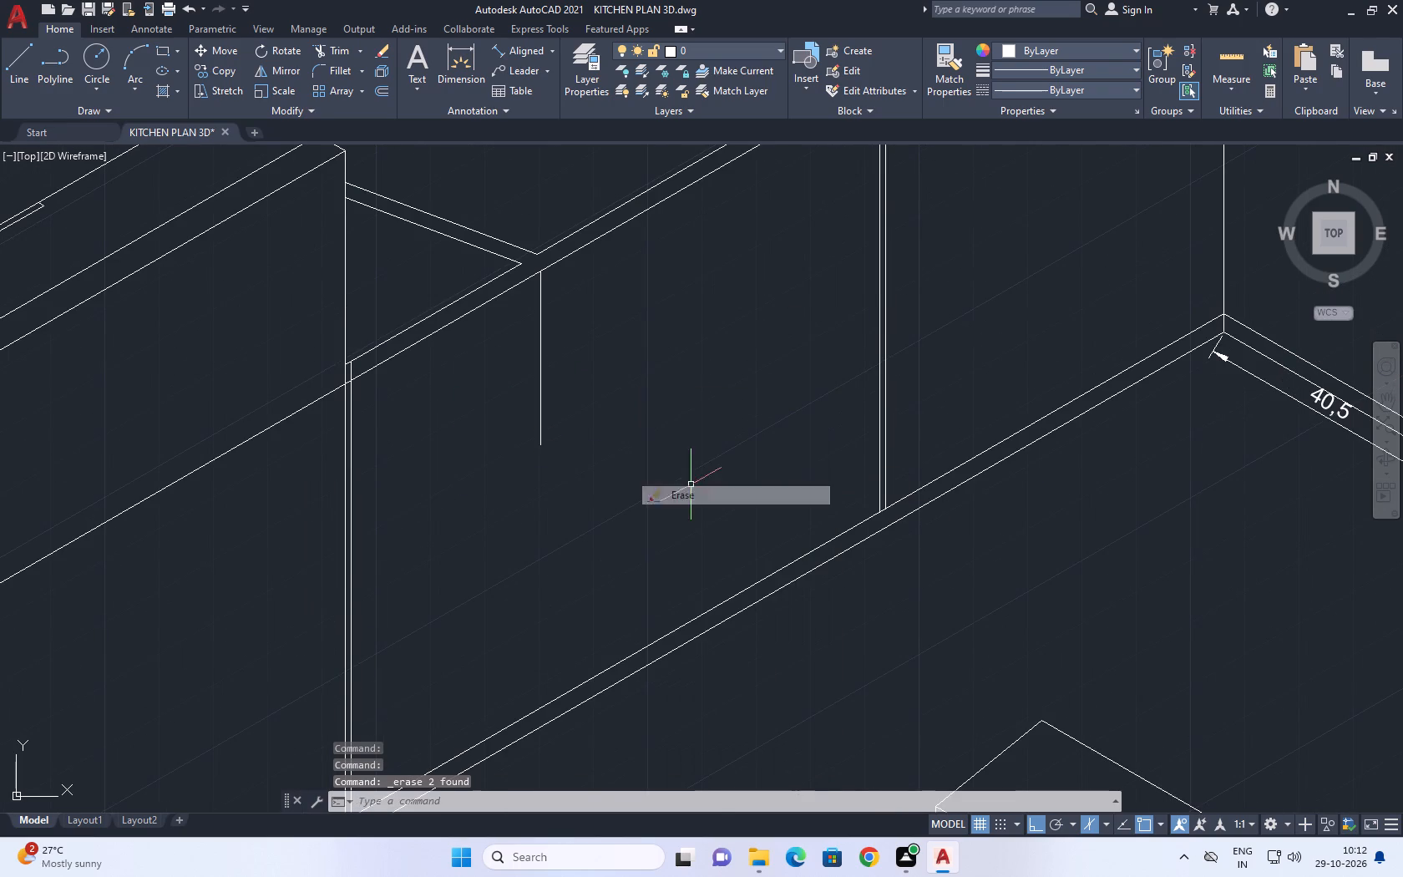
# Stretch the bottom endpoint of the short vertical line under the sink-side countertop straight down past both base strip lines.
pyautogui.moveTo(572, 336); pyautogui.dragTo(684, 428, button='middle')
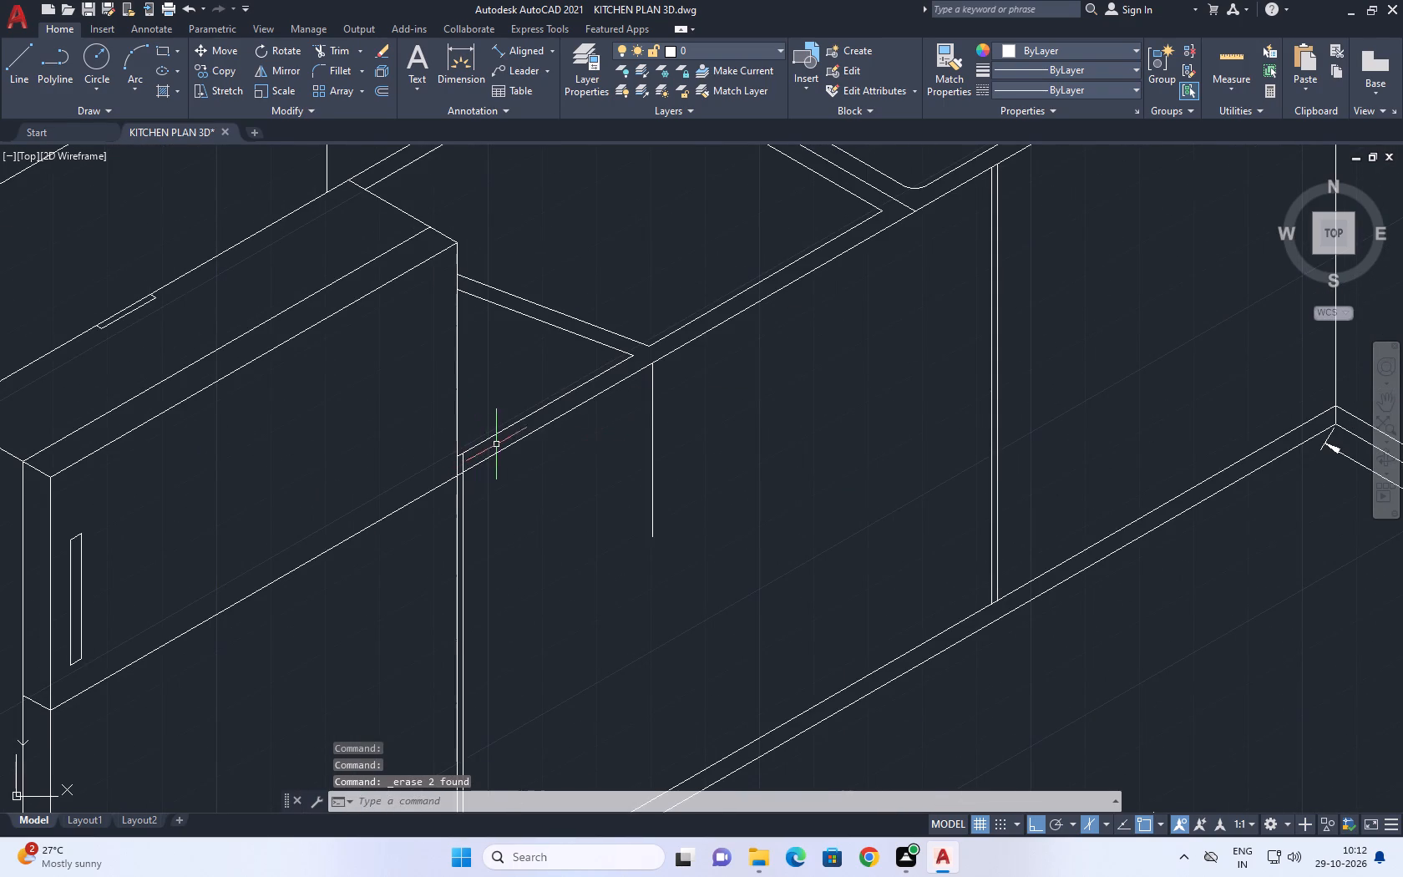
pyautogui.moveTo(783, 428); pyautogui.dragTo(708, 393, button='middle')
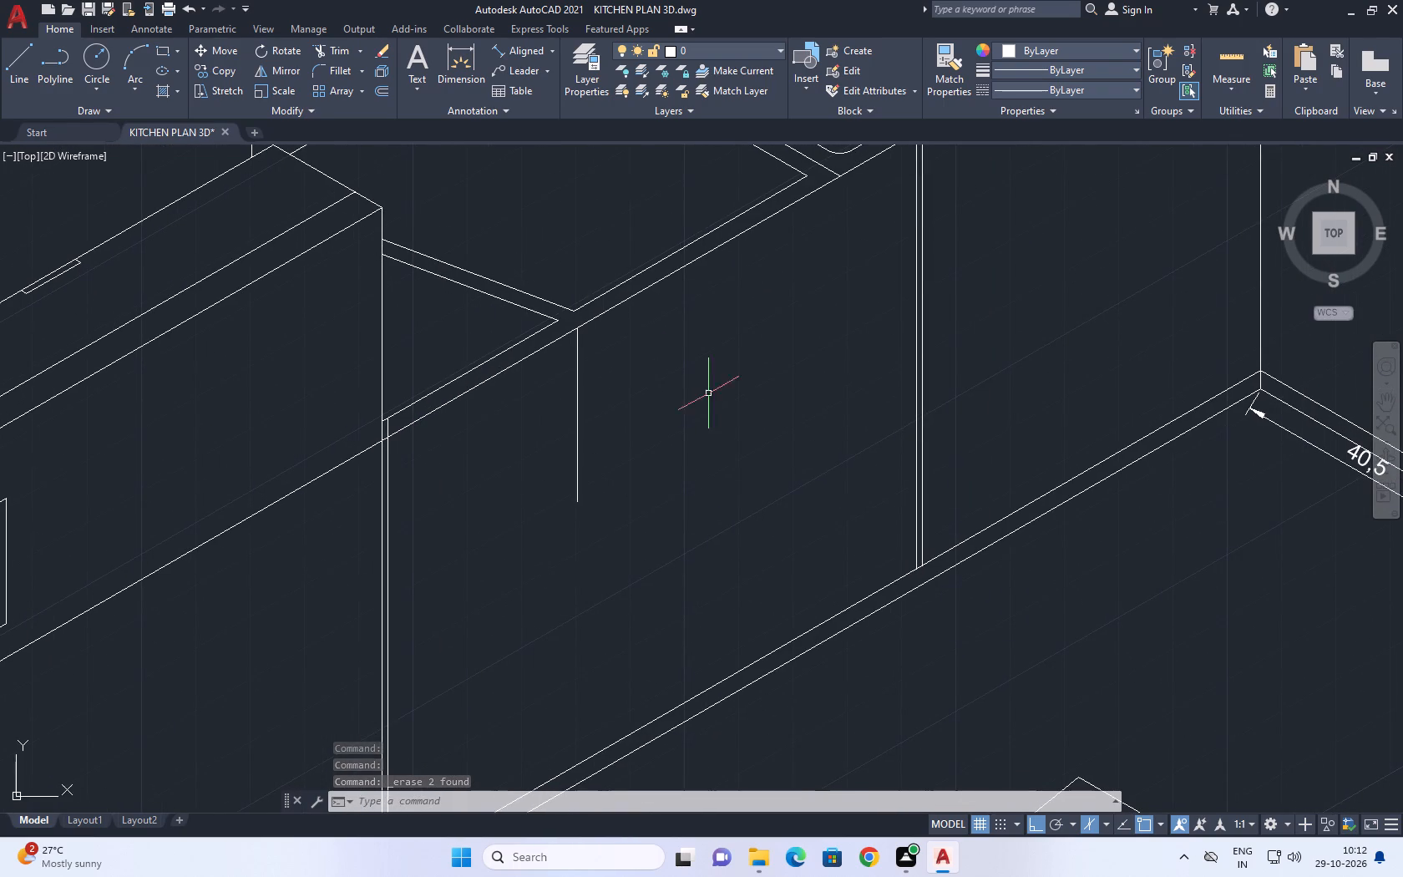
pyautogui.moveTo(708, 393); pyautogui.dragTo(706, 403, button='middle')
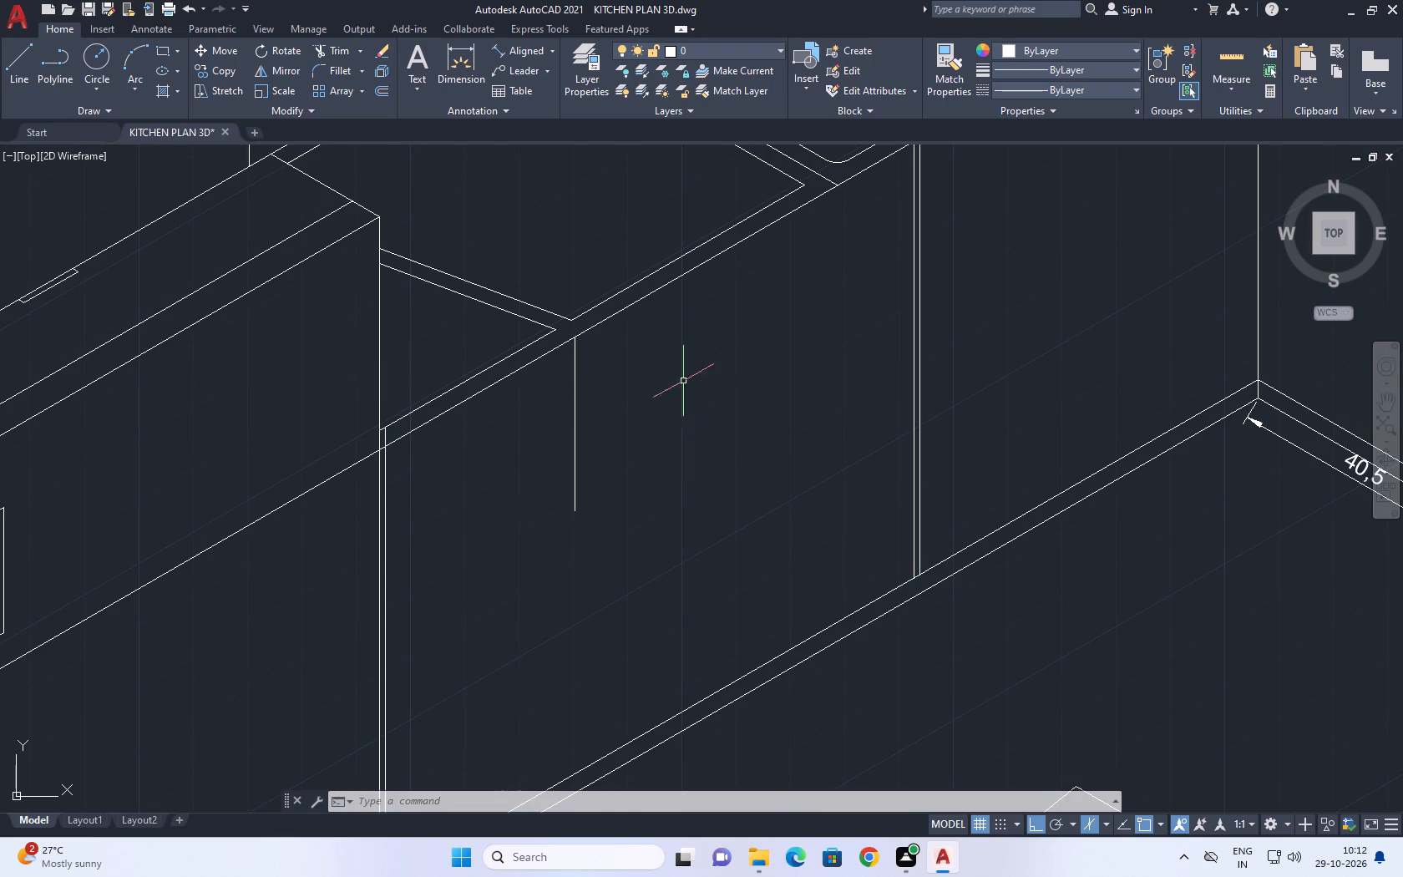
pyautogui.scroll(-2, 630, 361)
pyautogui.moveTo(590, 404); pyautogui.dragTo(558, 381, button='middle')
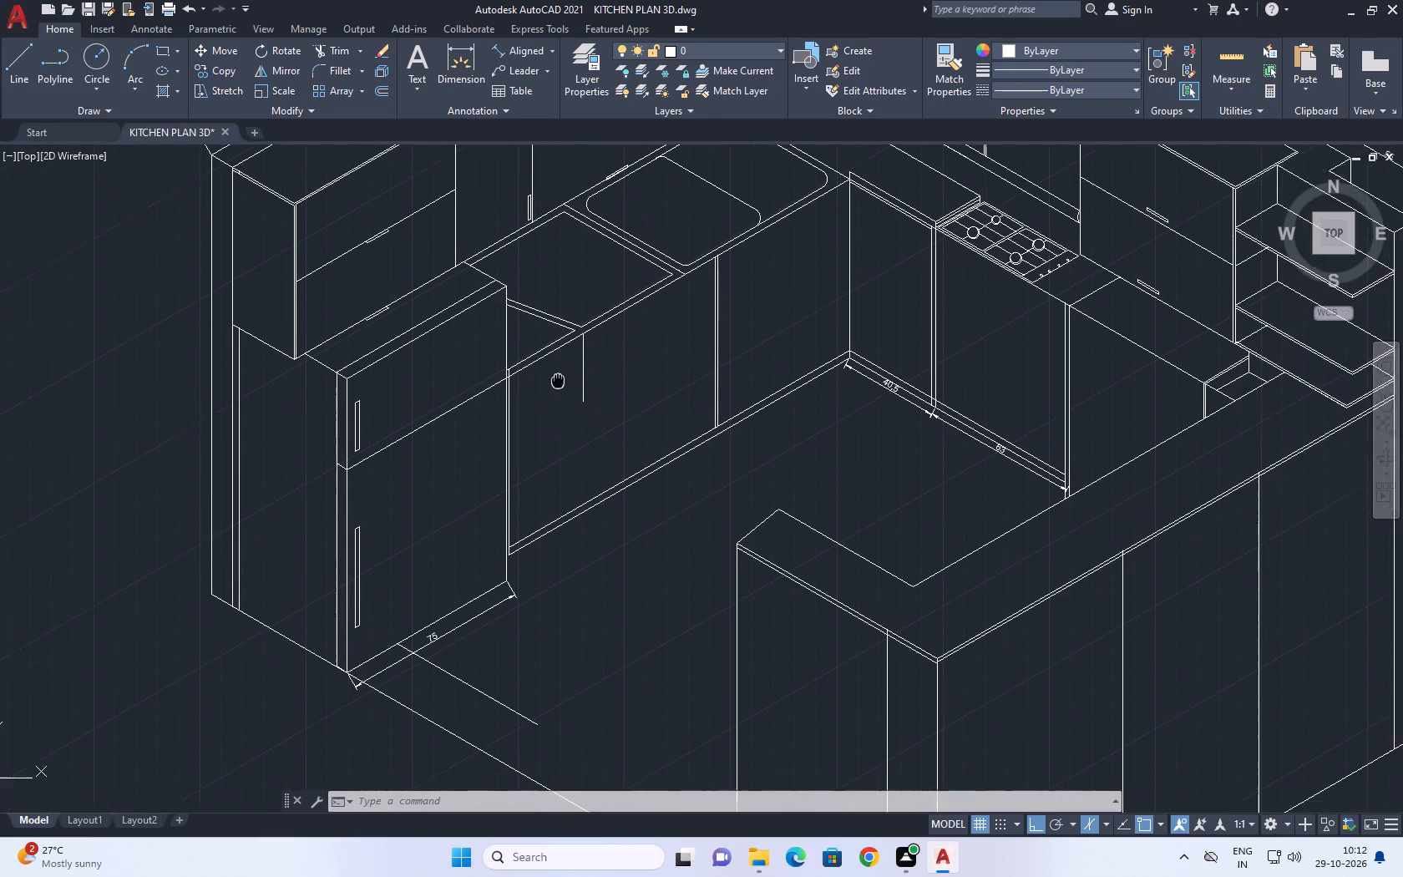
pyautogui.scroll(2, 572, 396)
pyautogui.moveTo(564, 353); pyautogui.dragTo(549, 283, button='middle')
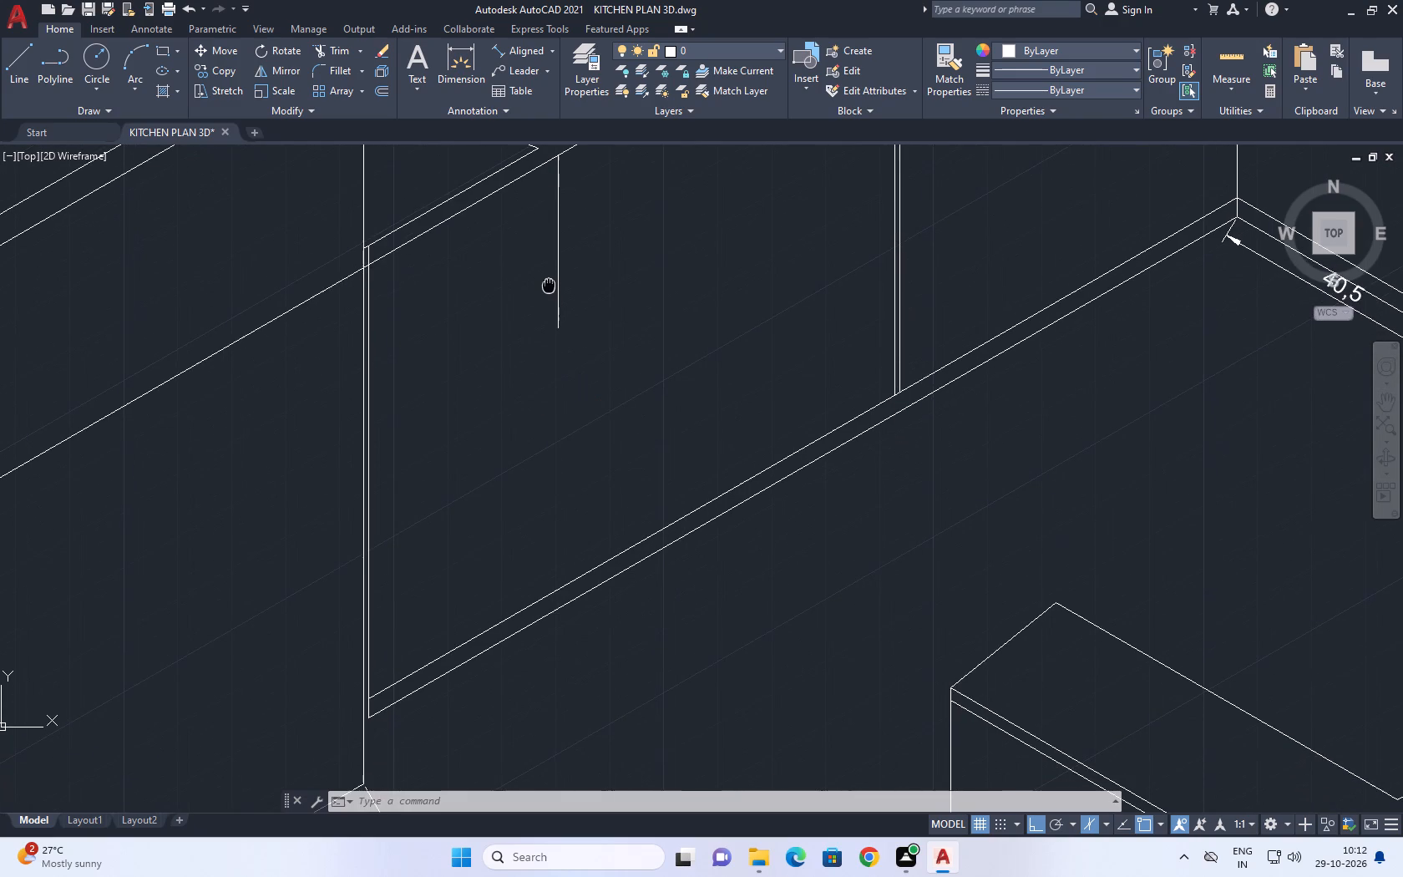
pyautogui.moveTo(549, 283); pyautogui.dragTo(565, 401, button='middle')
pyautogui.scroll(-2, 566, 410)
pyautogui.moveTo(571, 428); pyautogui.dragTo(578, 453, button='middle')
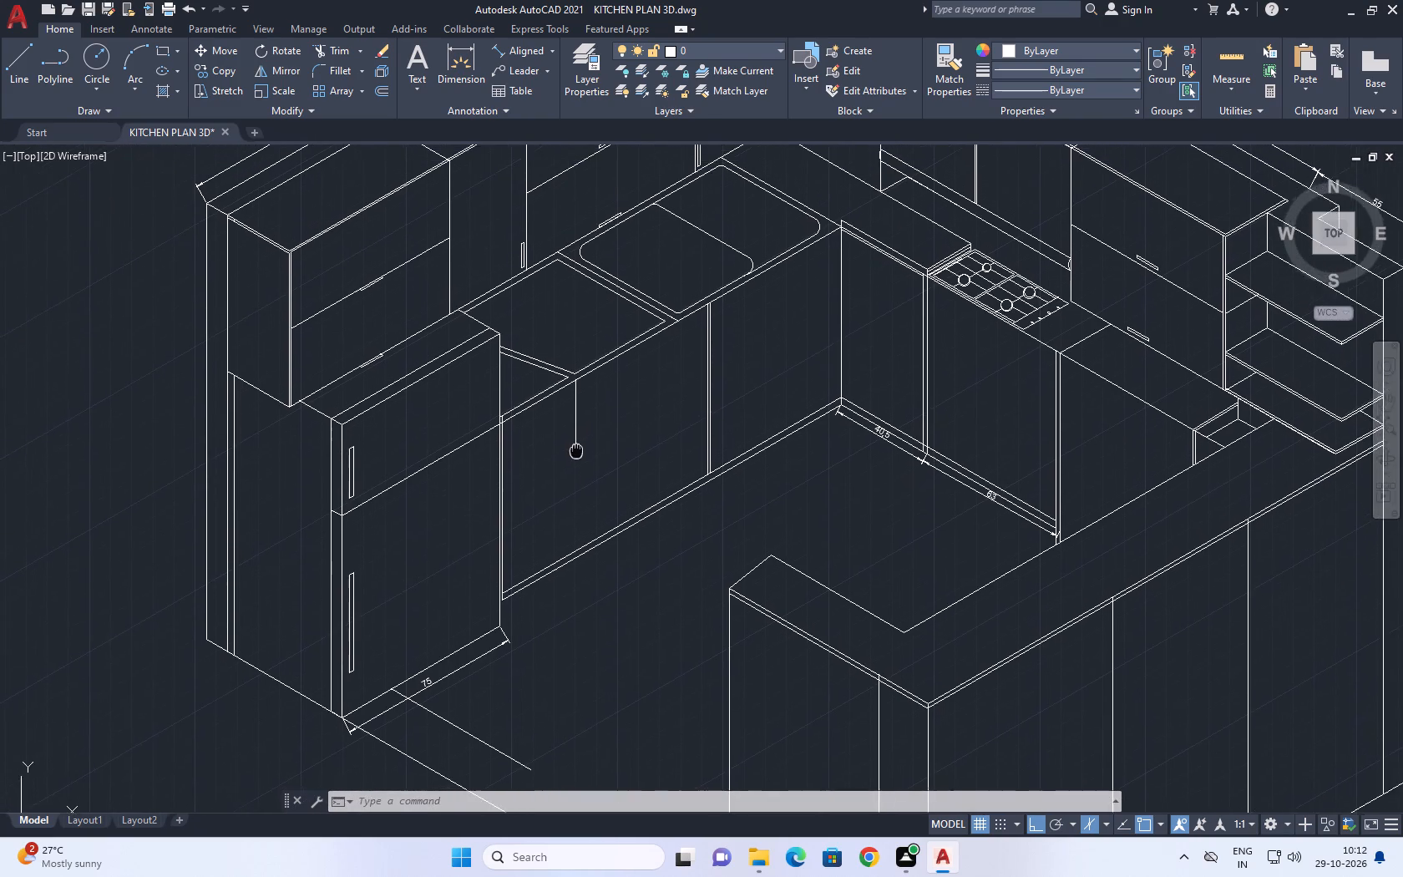
pyautogui.moveTo(578, 453); pyautogui.dragTo(584, 464, button='middle')
pyautogui.scroll(2, 588, 511)
pyautogui.moveTo(613, 464); pyautogui.dragTo(608, 442)
pyautogui.click(557, 342)
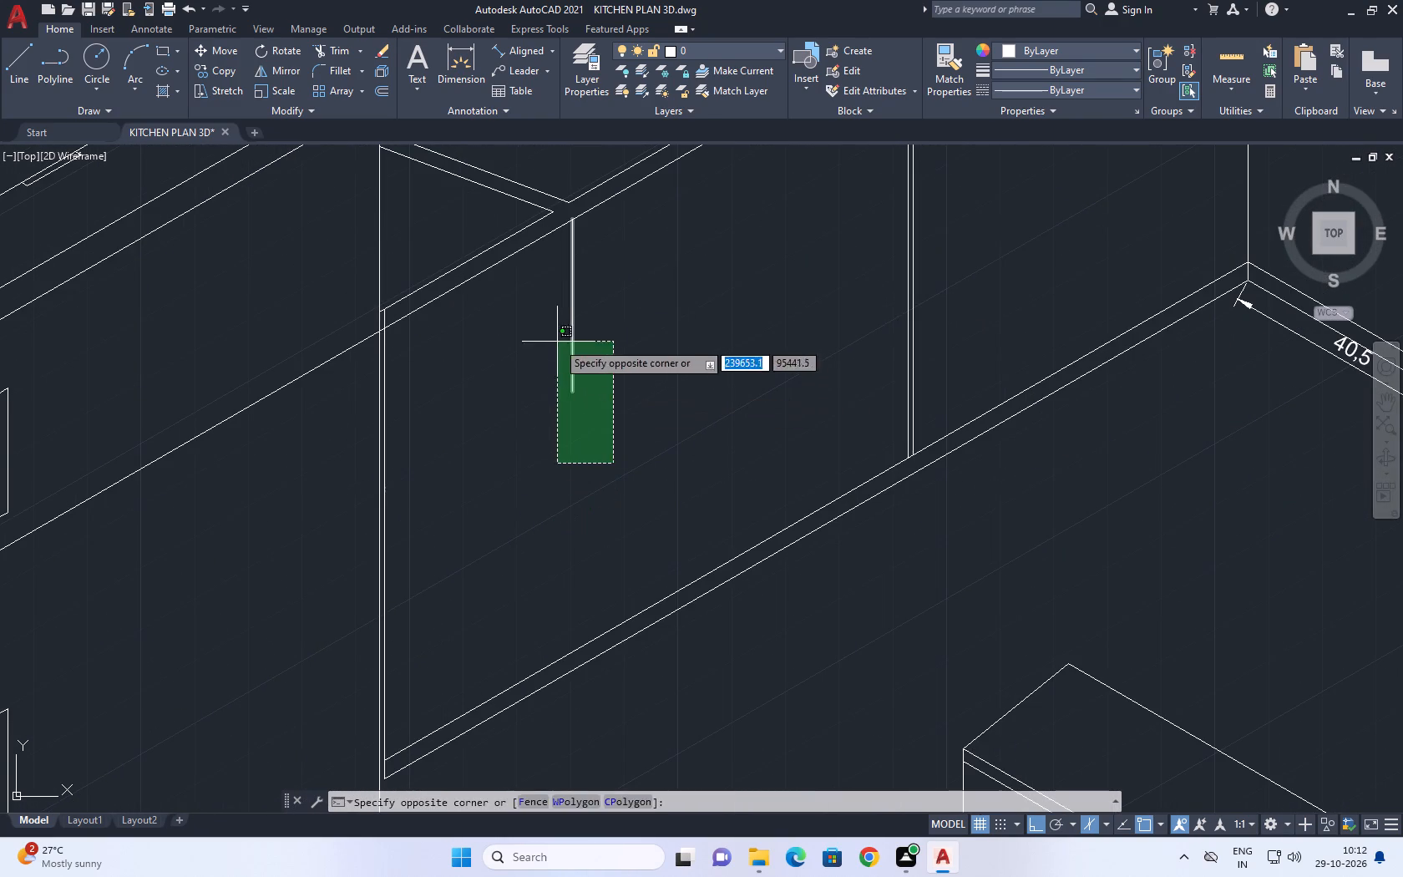
pyautogui.click(574, 391)
pyautogui.moveTo(560, 529); pyautogui.dragTo(556, 432, button='middle')
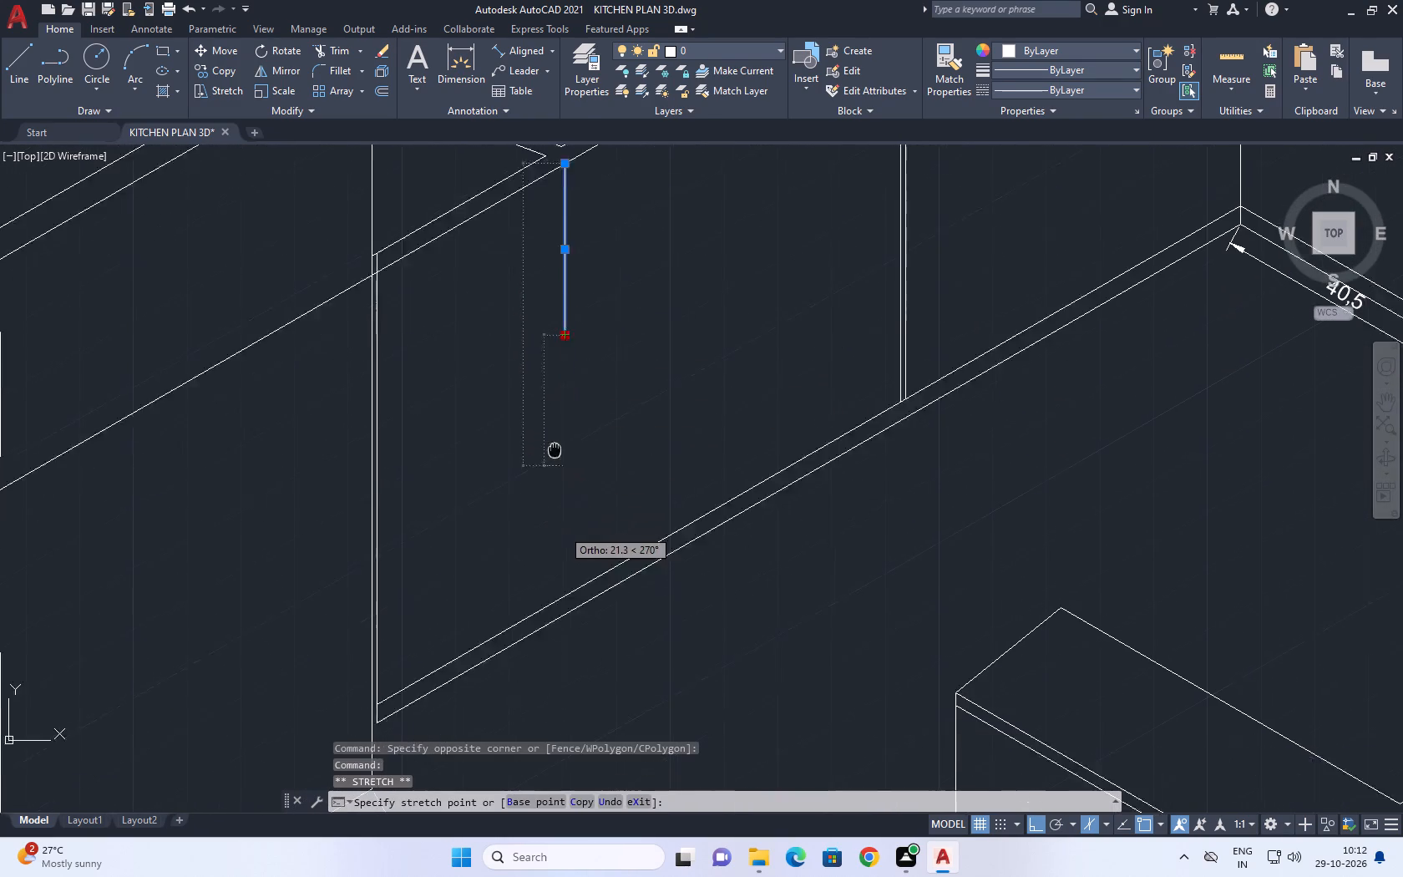
pyautogui.moveTo(556, 432); pyautogui.dragTo(566, 376, button='middle')
pyautogui.click(580, 560)
pyautogui.rightClick(676, 371)
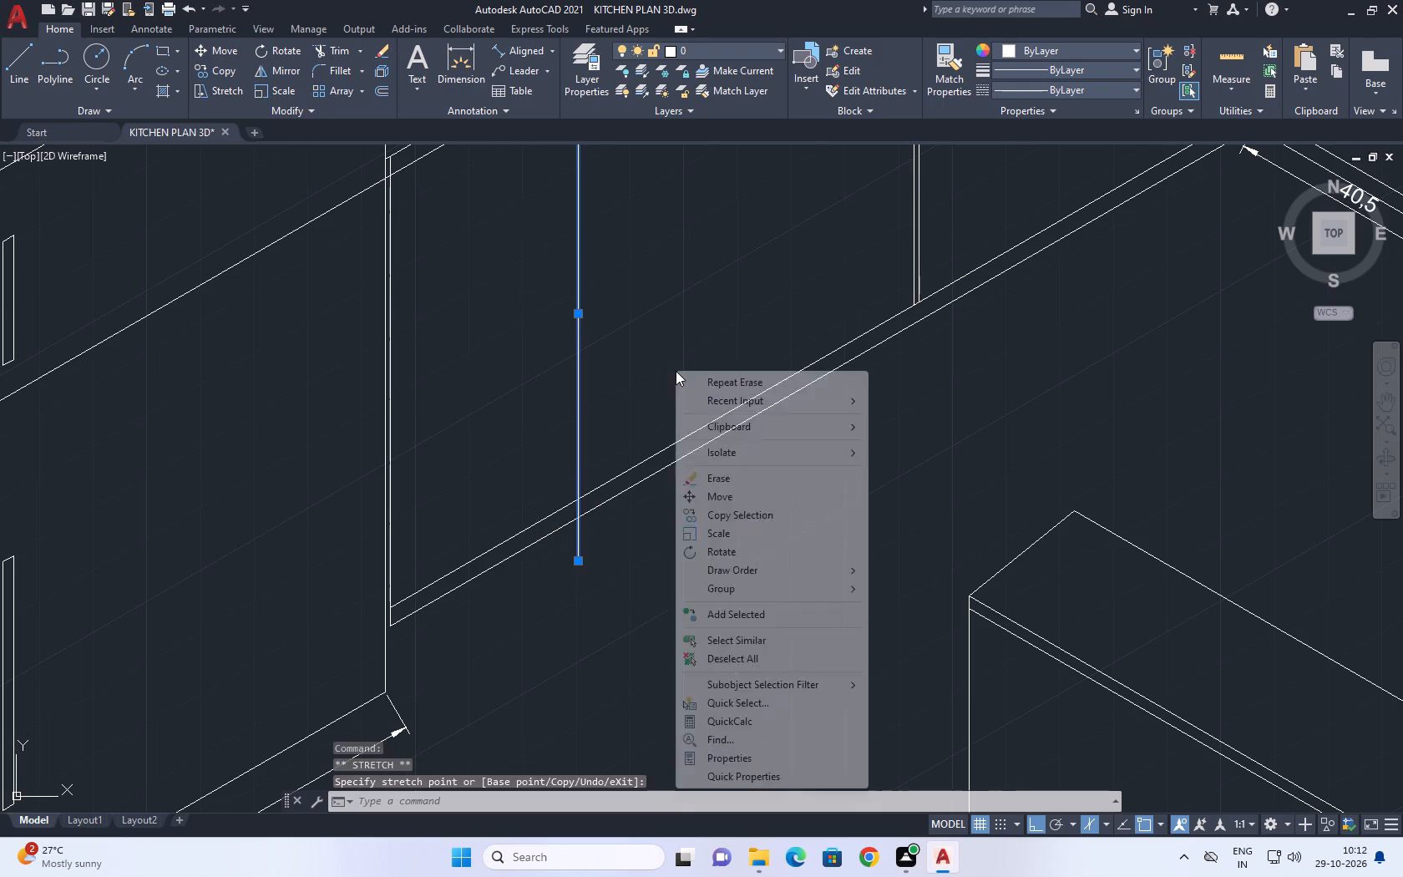
pyautogui.click(732, 657)
# Trim the short vertical line under the sink-side countertop back to the upper base strip line.
pyautogui.click(337, 52)
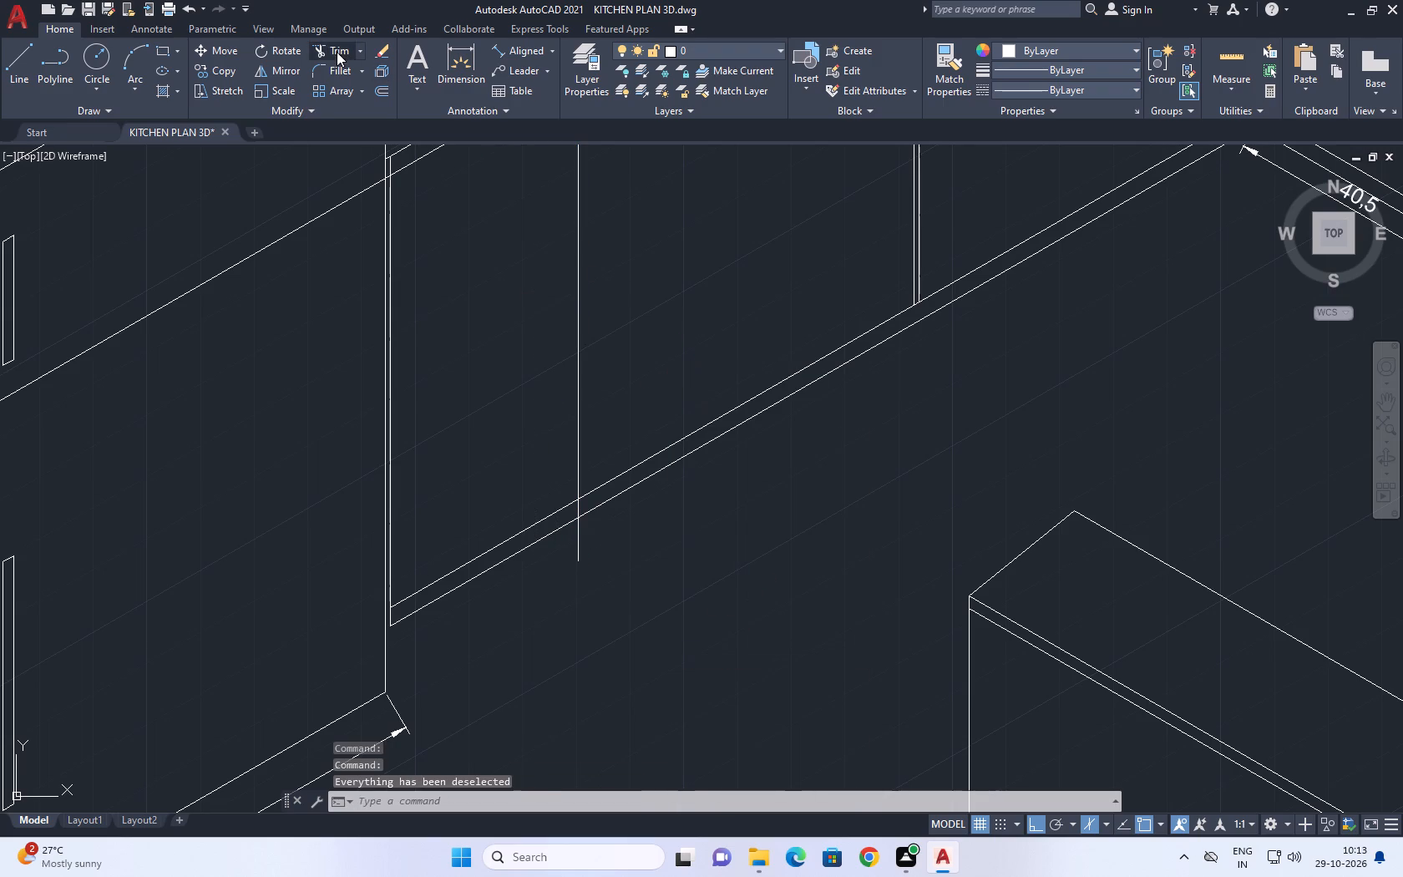
pyautogui.scroll(2, 600, 555)
pyautogui.moveTo(595, 493); pyautogui.dragTo(578, 494)
pyautogui.click(448, 560)
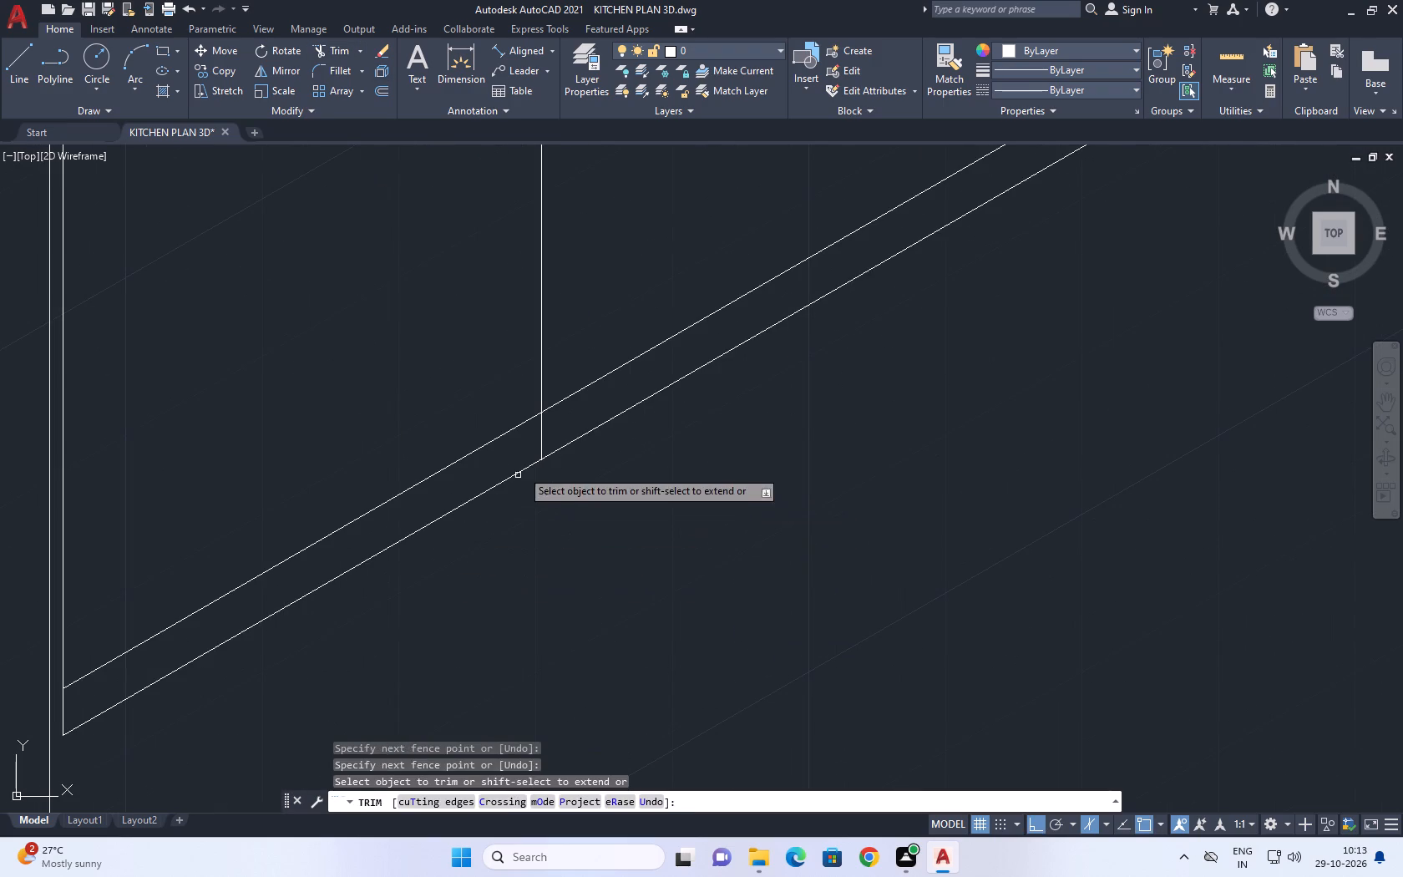
pyautogui.click(550, 419)
pyautogui.click(515, 442)
pyautogui.rightClick(633, 491)
pyautogui.click(690, 515)
# Stretch the lower base strip line past the refrigerator's vertical edge and trim its overhang back to that edge.
pyautogui.scroll(-2, 669, 408)
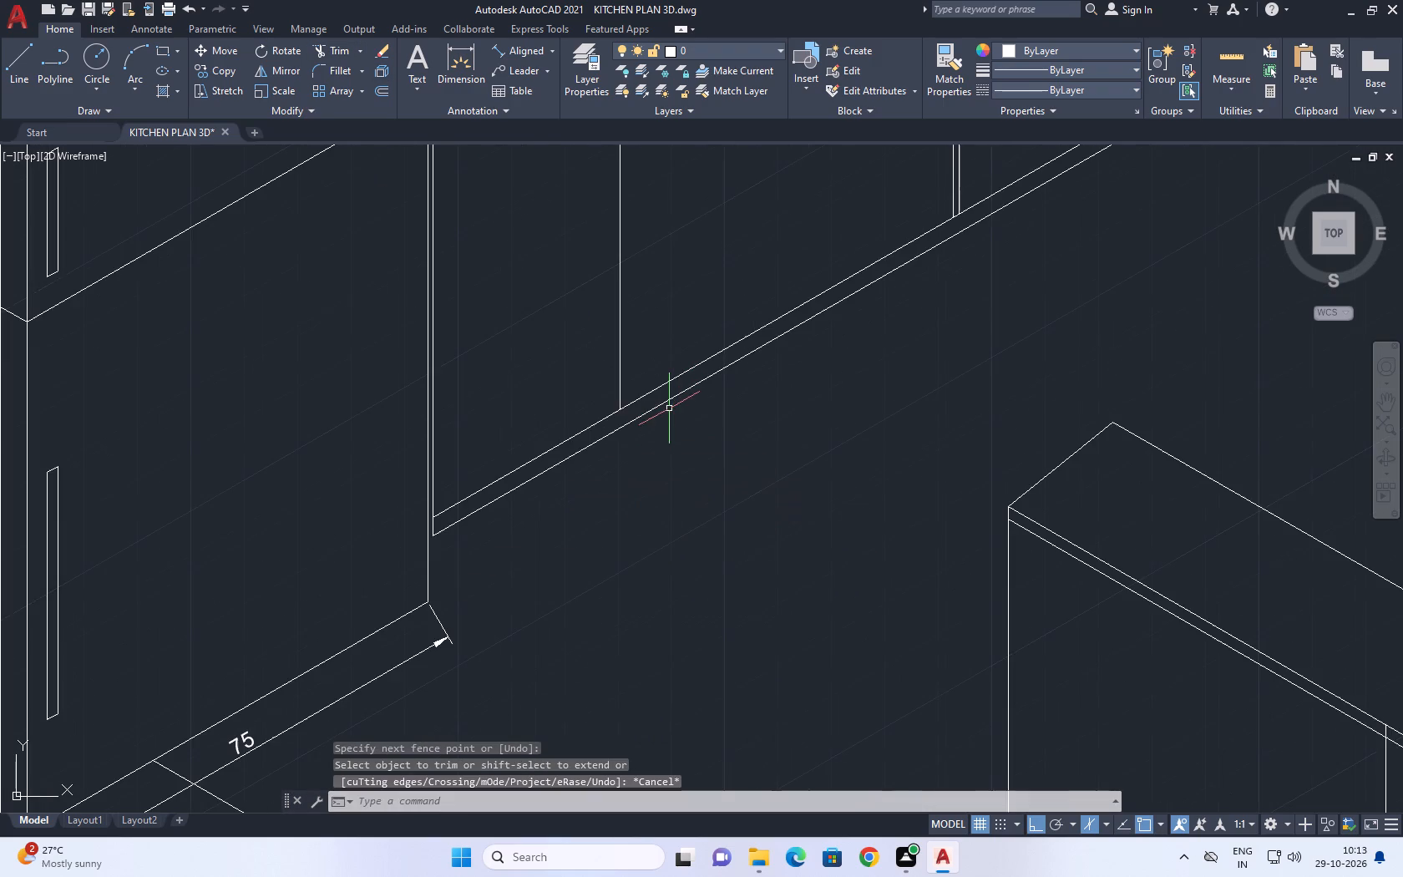
pyautogui.scroll(4, 428, 526)
pyautogui.click(471, 514)
pyautogui.click(466, 457)
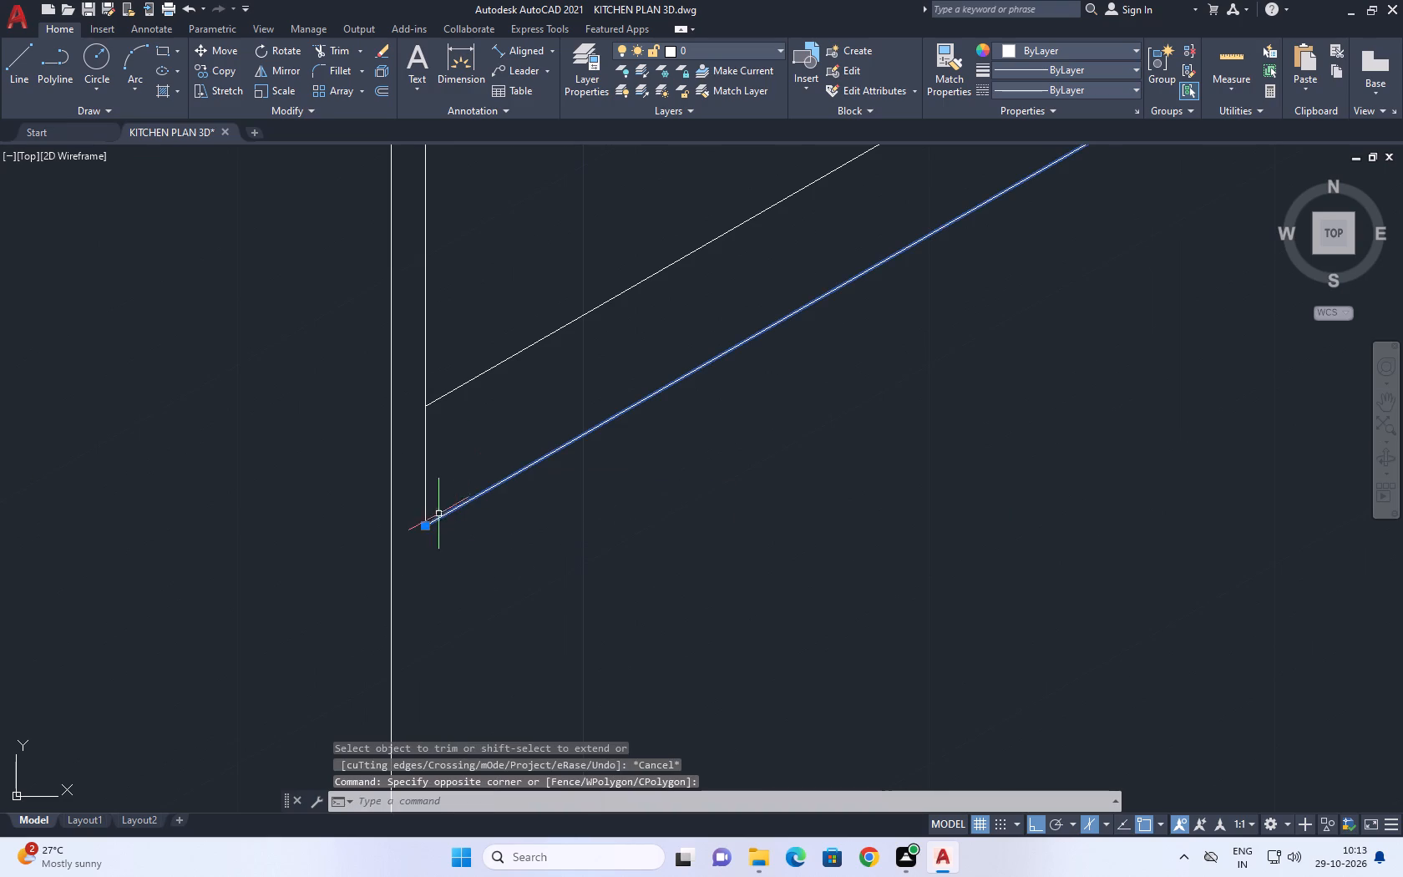
pyautogui.click(424, 527)
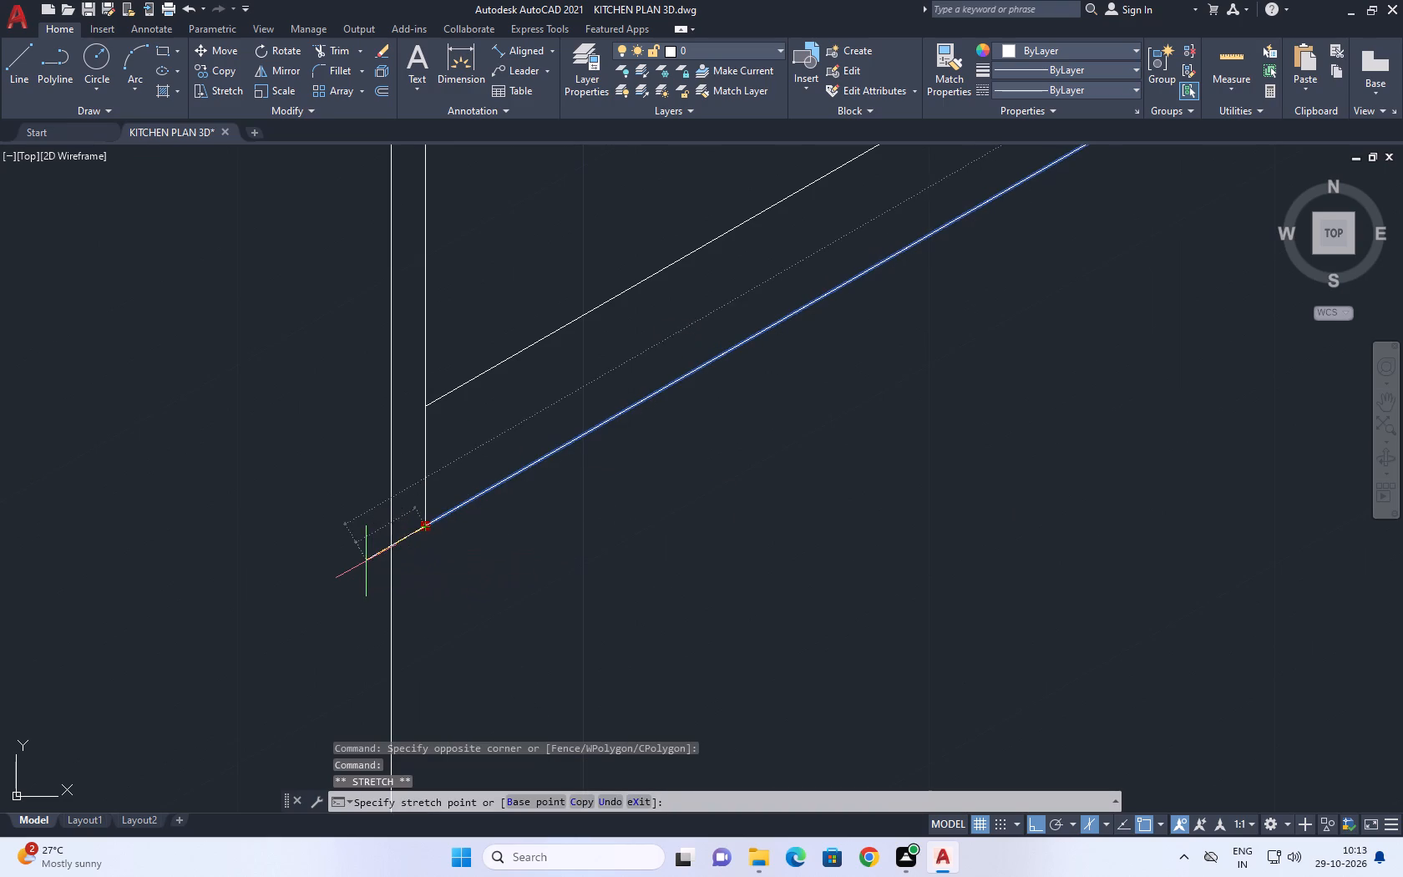
pyautogui.click(366, 561)
pyautogui.rightClick(554, 518)
pyautogui.click(610, 387)
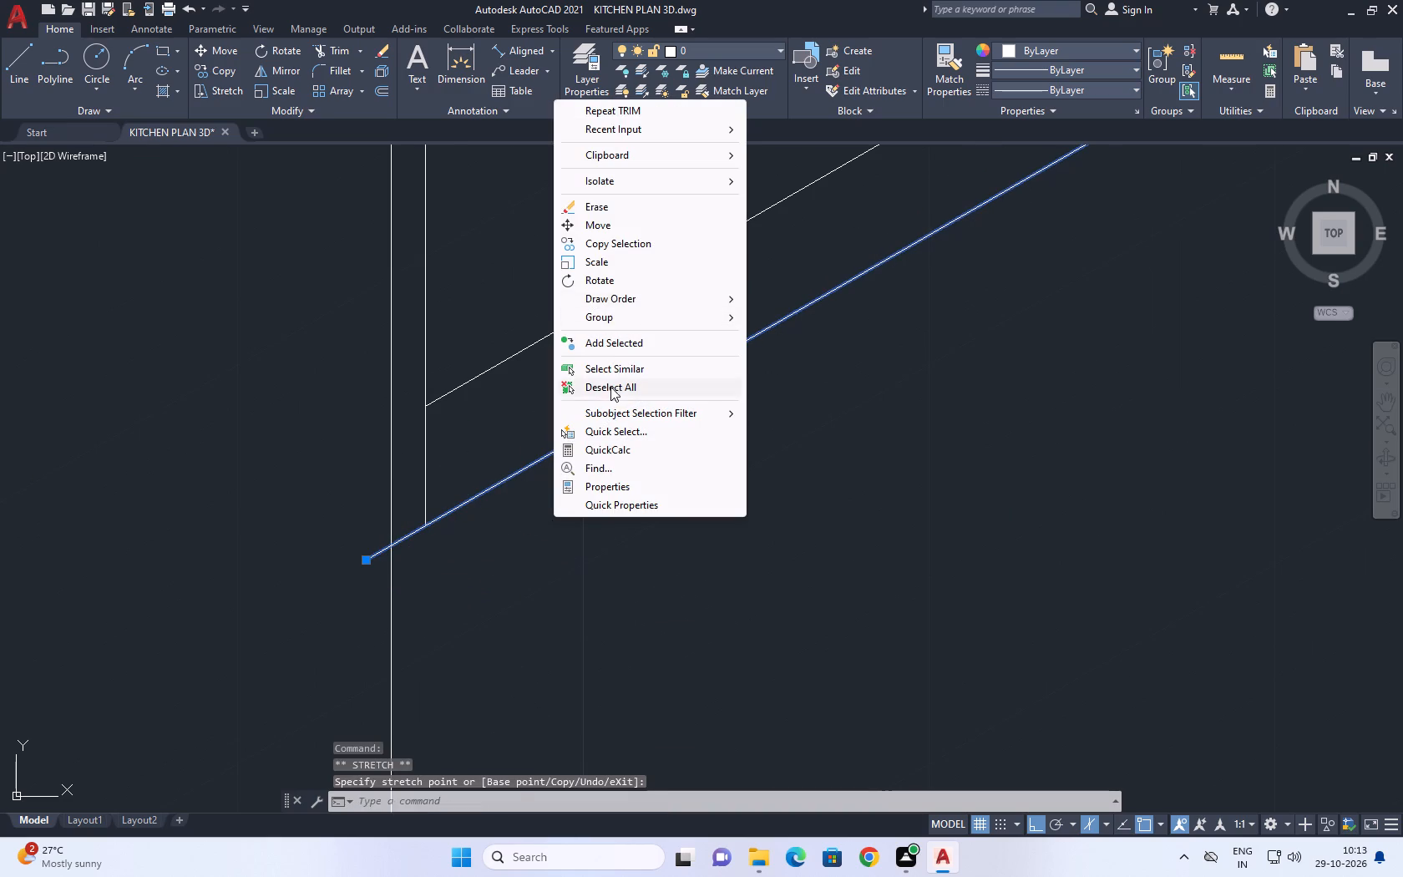
pyautogui.click(335, 50)
pyautogui.click(368, 550)
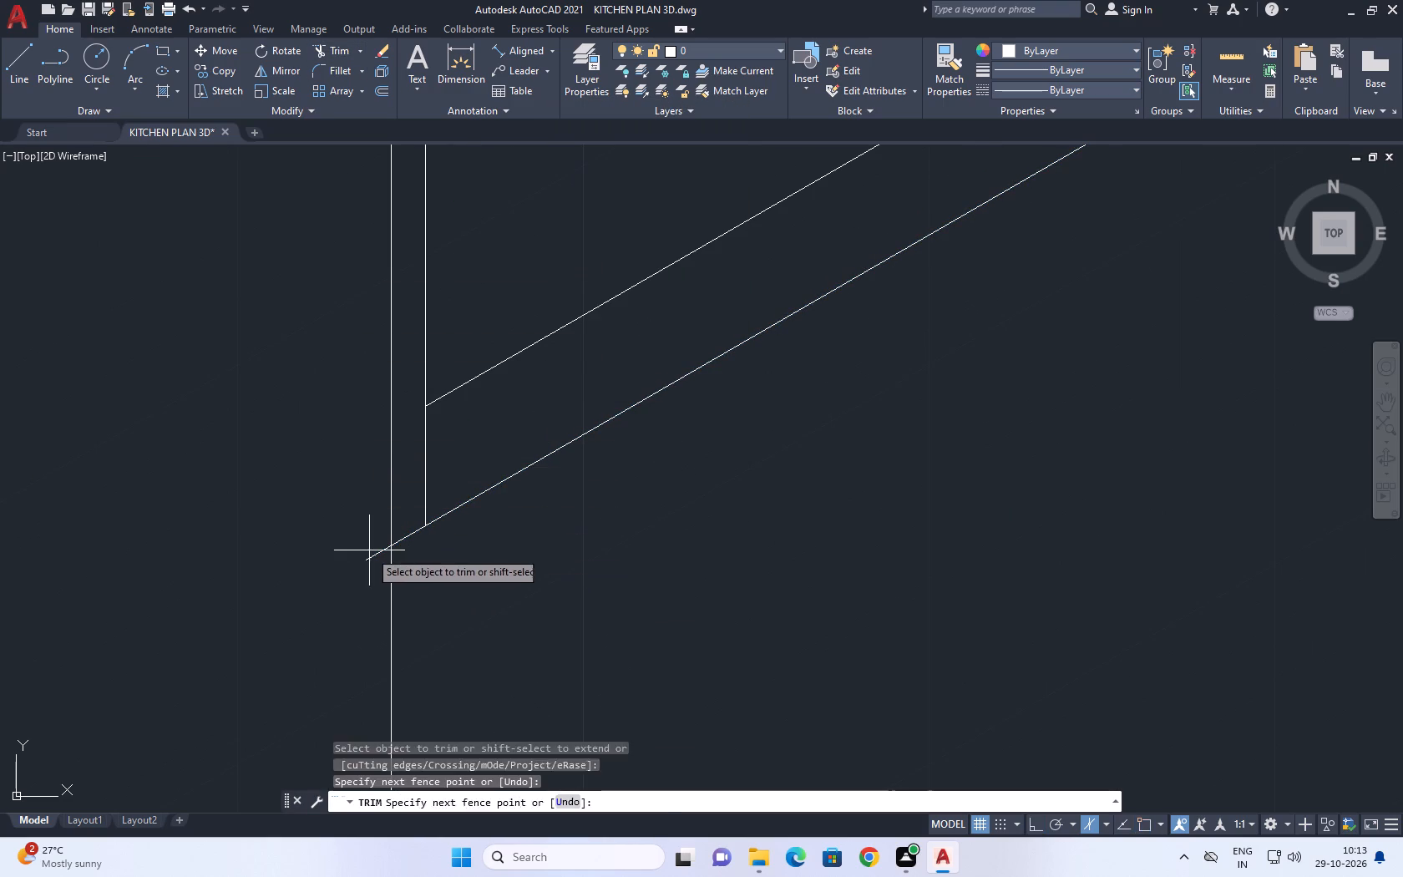
pyautogui.click(377, 562)
pyautogui.rightClick(452, 560)
pyautogui.click(499, 597)
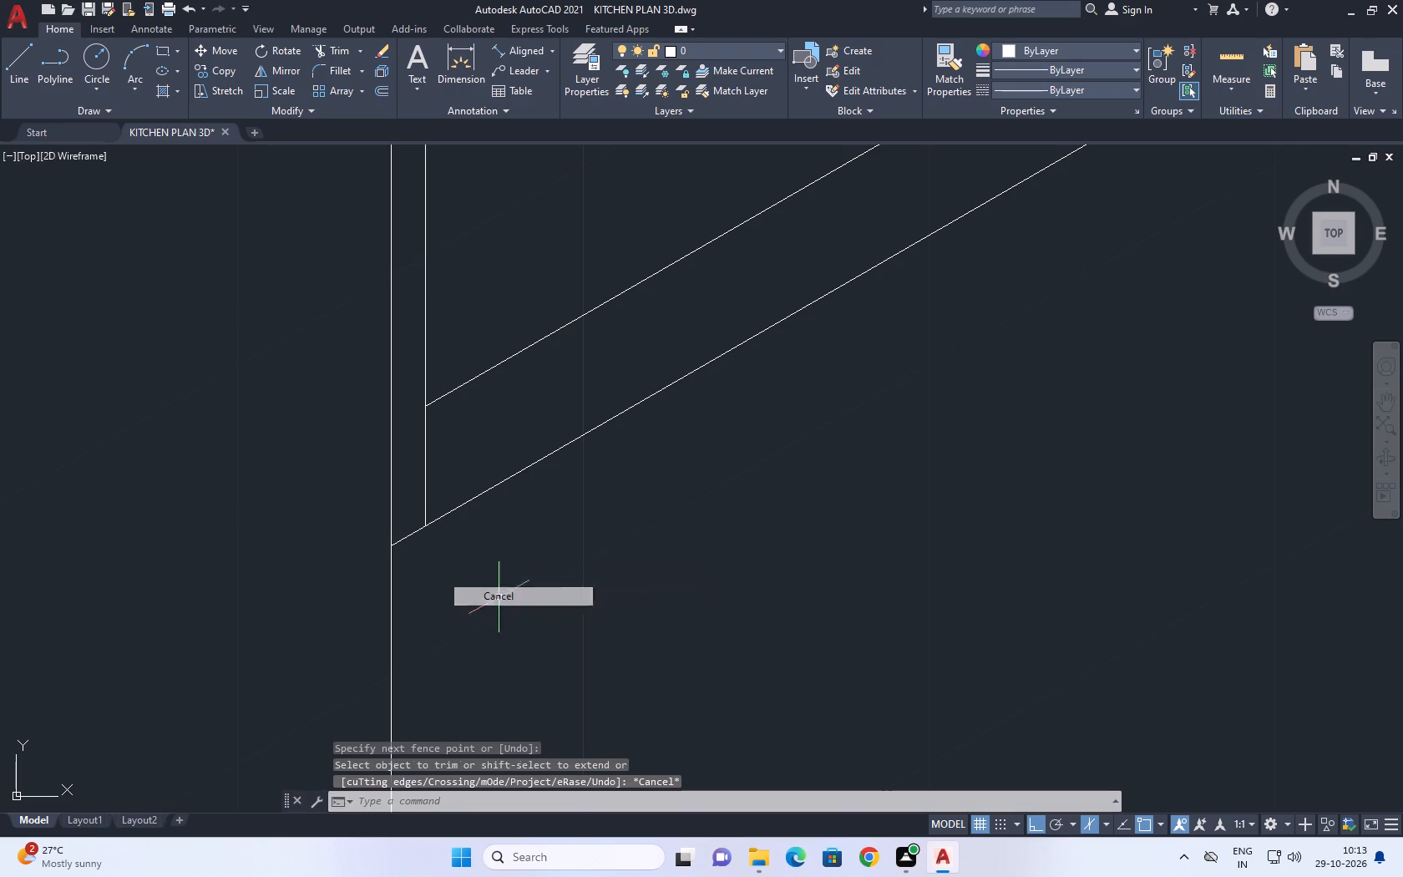
# Copy the short vertical line under the sink-side countertop 1 unit toward the refrigerator along the counter direction.
pyautogui.scroll(-4, 519, 578)
pyautogui.moveTo(600, 390); pyautogui.dragTo(629, 607, button='middle')
pyautogui.scroll(-1, 636, 663)
pyautogui.moveTo(747, 477); pyautogui.dragTo(727, 476)
pyautogui.click(665, 513)
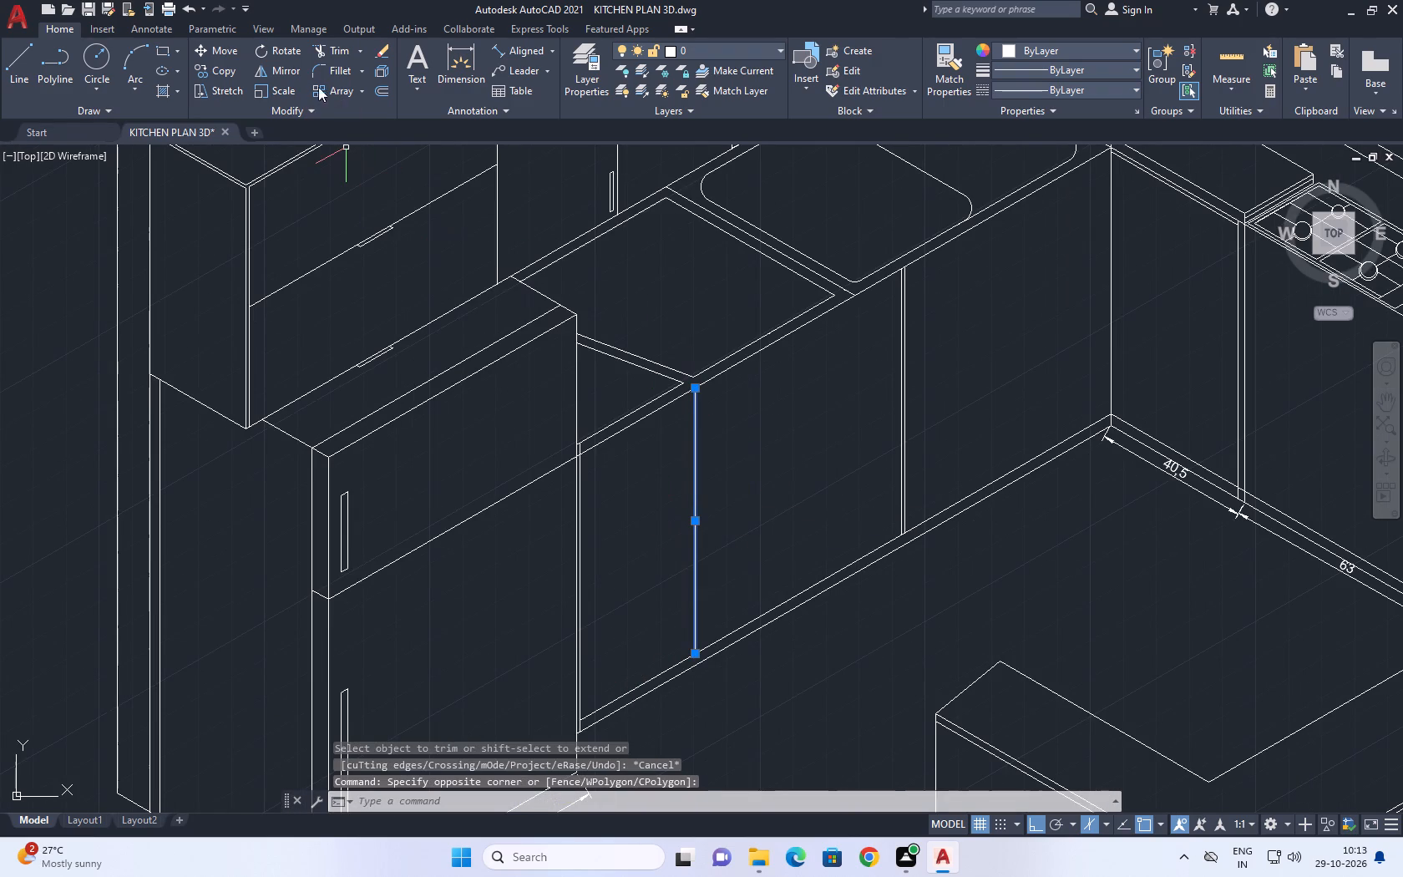
pyautogui.click(215, 70)
pyautogui.moveTo(659, 555); pyautogui.dragTo(651, 417, button='middle')
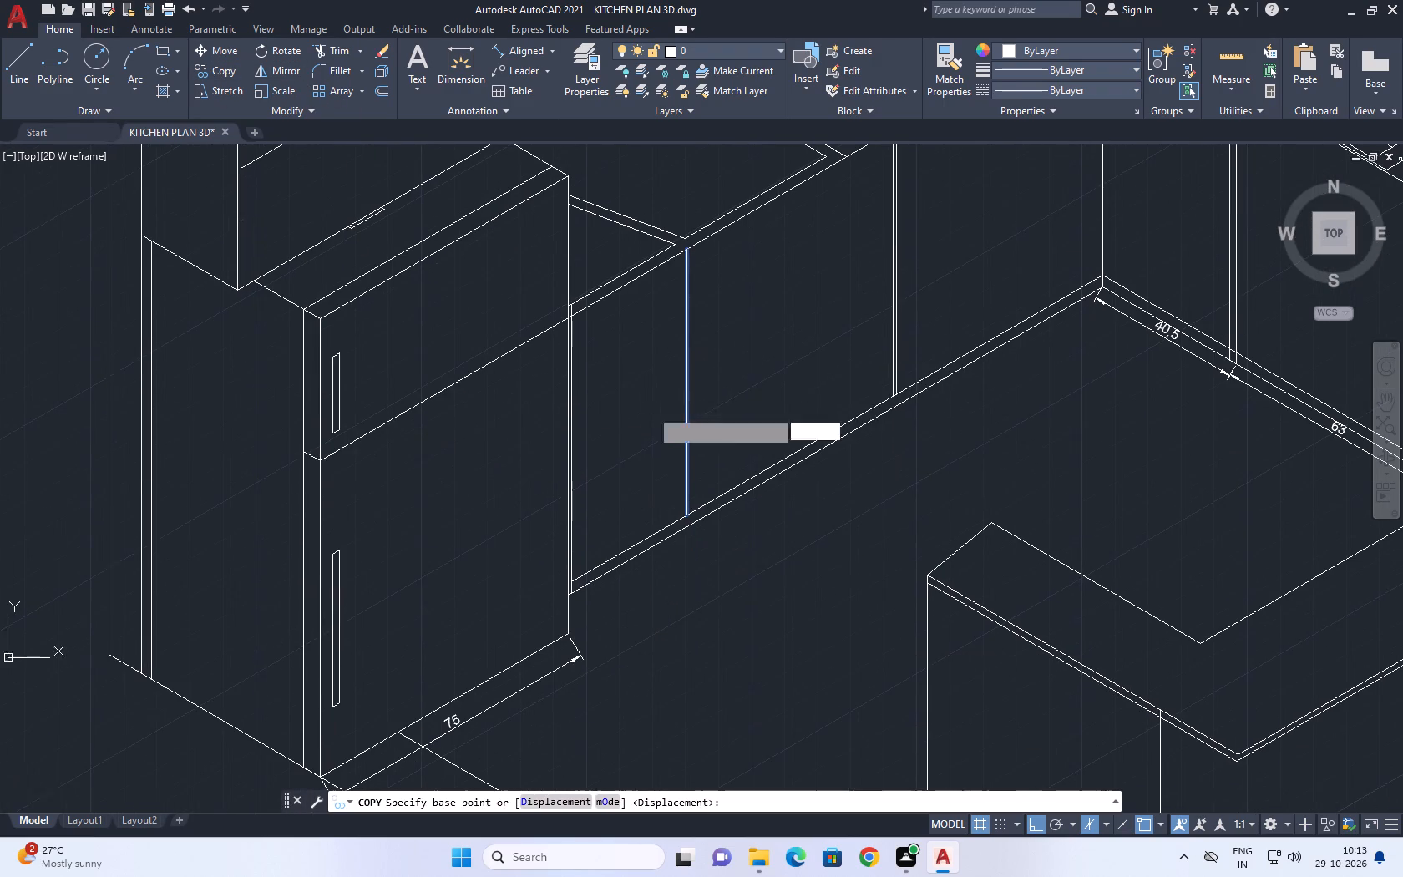
pyautogui.click(772, 344)
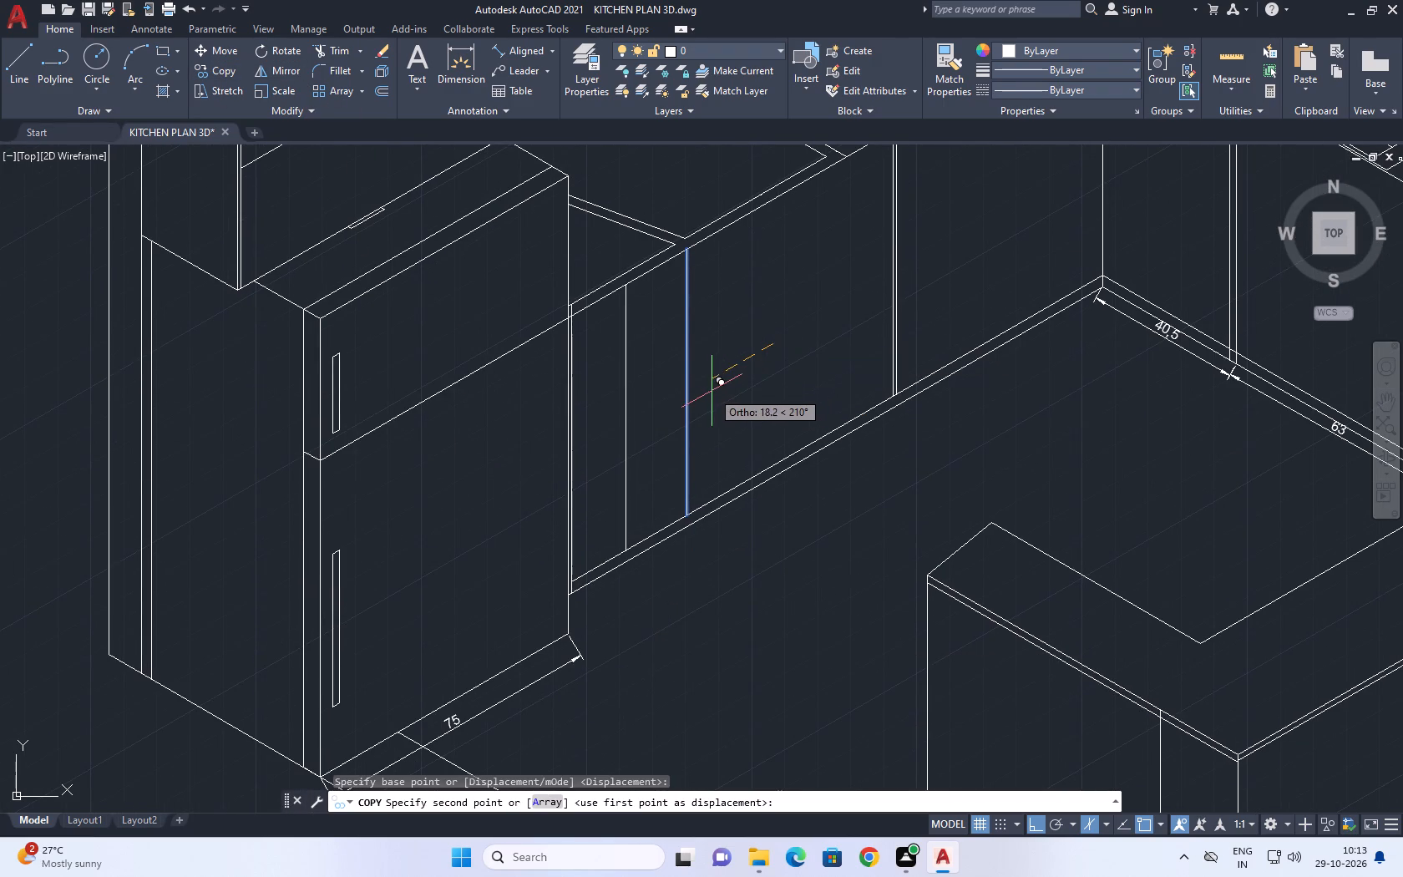
pyautogui.press('1')
pyautogui.press('Return')
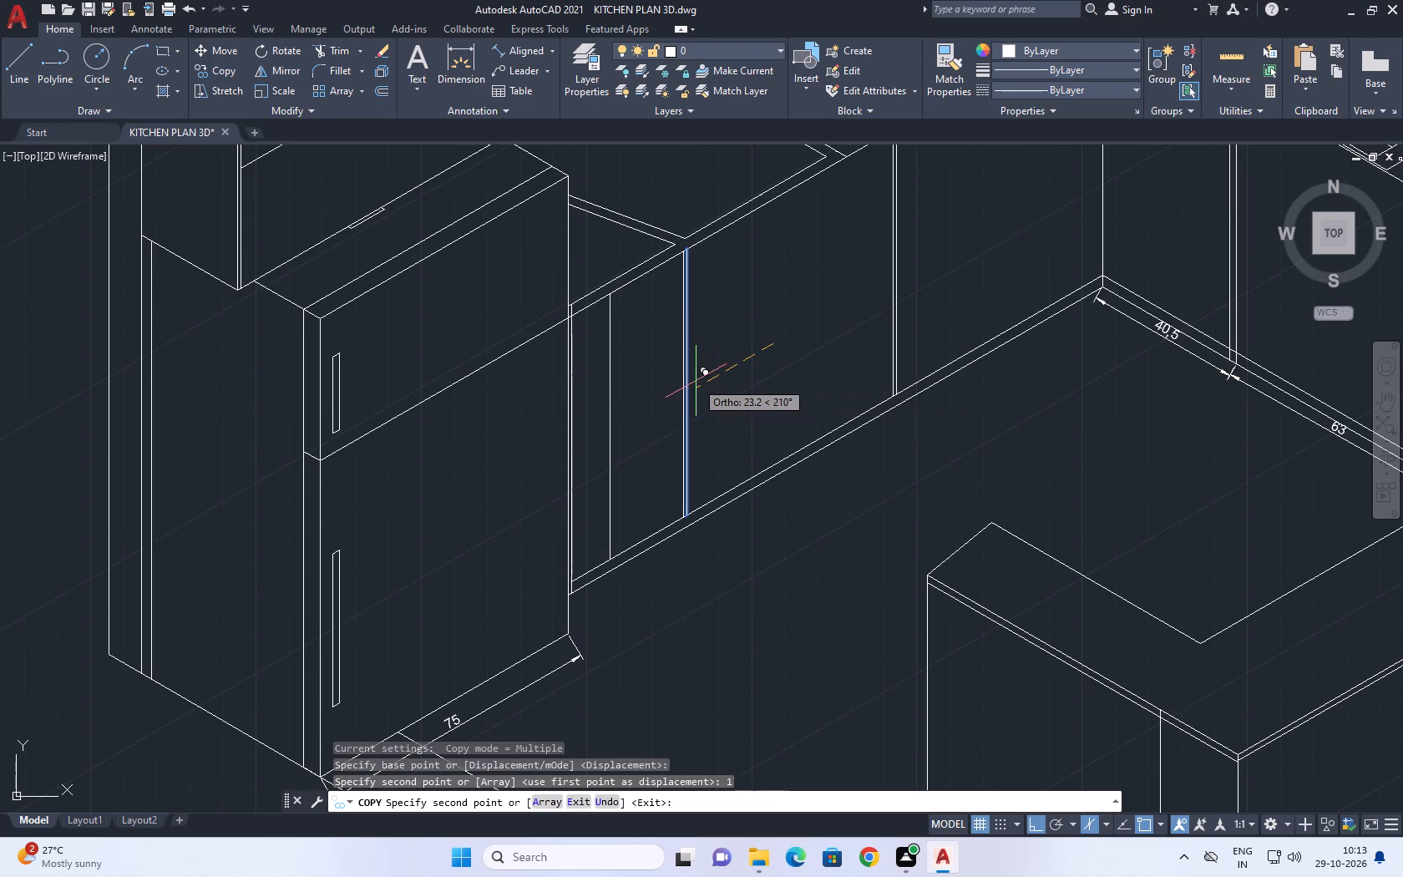
pyautogui.rightClick(711, 347)
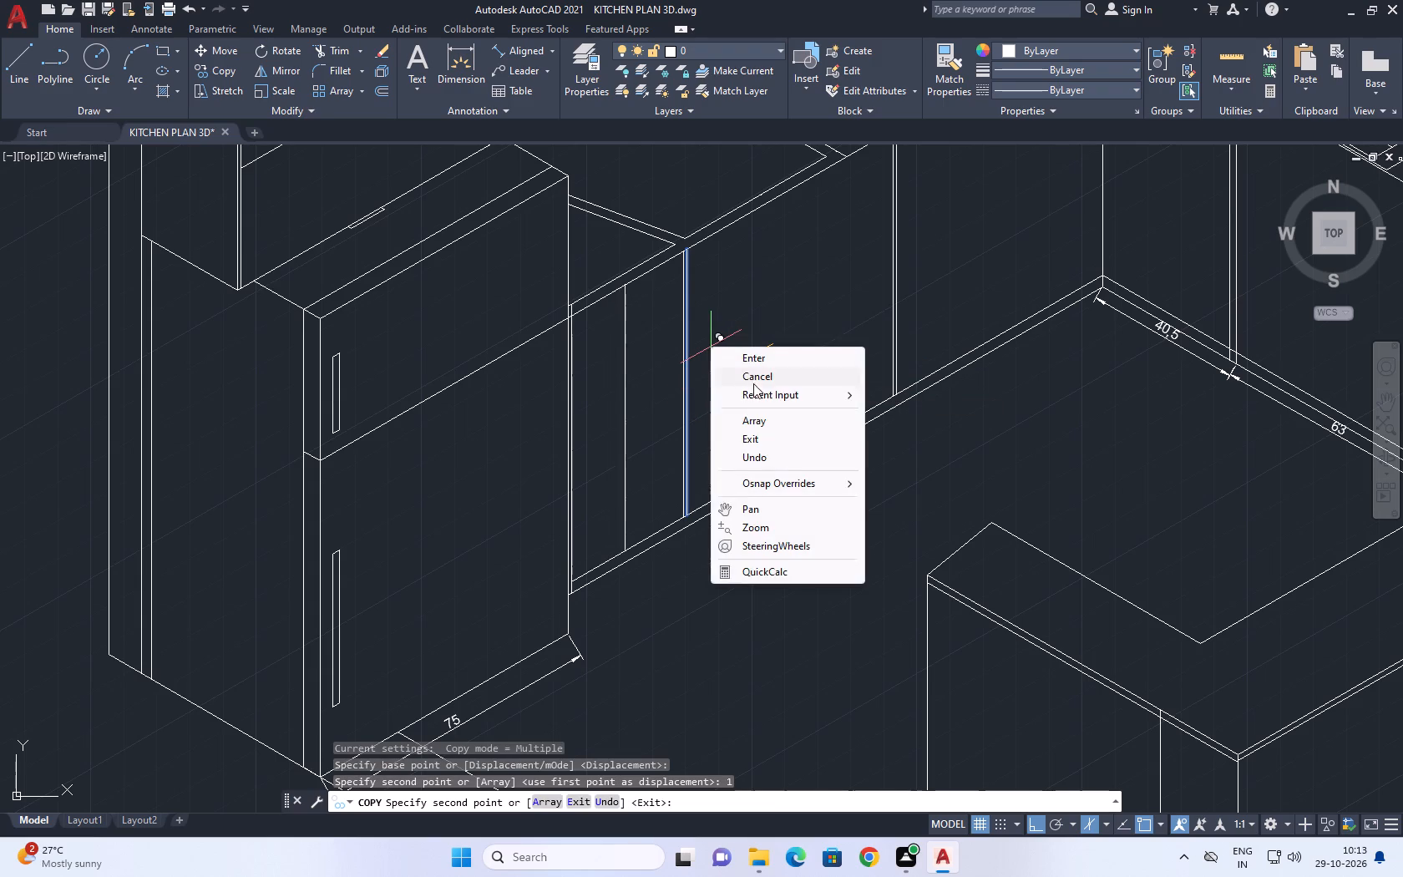
pyautogui.click(763, 380)
# Trim the vertical line segments between the base strip lines at the inner cabinet corner and at the 40,5/63 cabinet division.
pyautogui.moveTo(807, 396); pyautogui.dragTo(716, 444, button='middle')
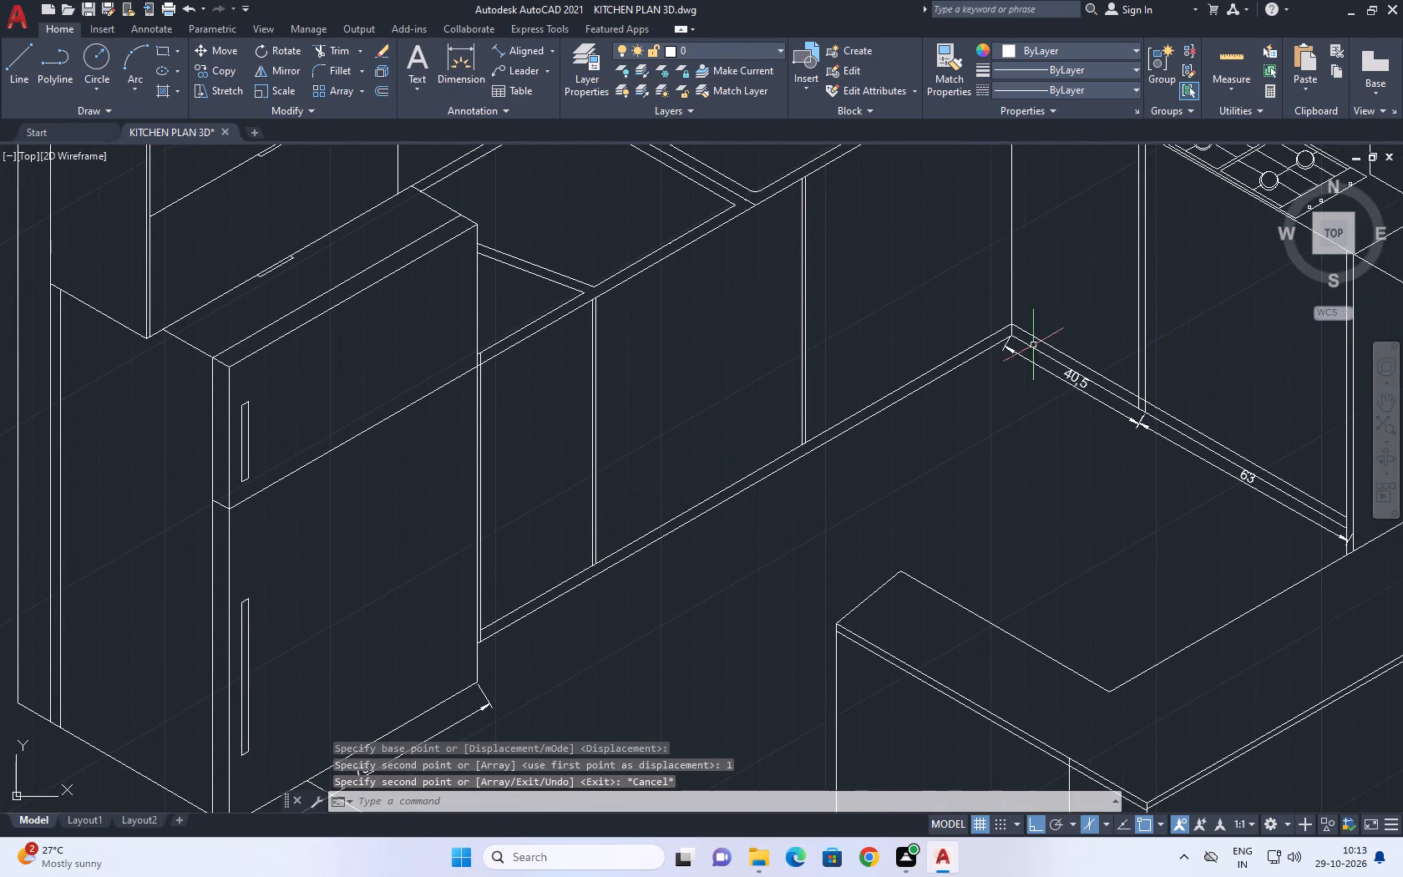
pyautogui.scroll(2, 1025, 337)
pyautogui.moveTo(947, 326); pyautogui.dragTo(666, 361, button='middle')
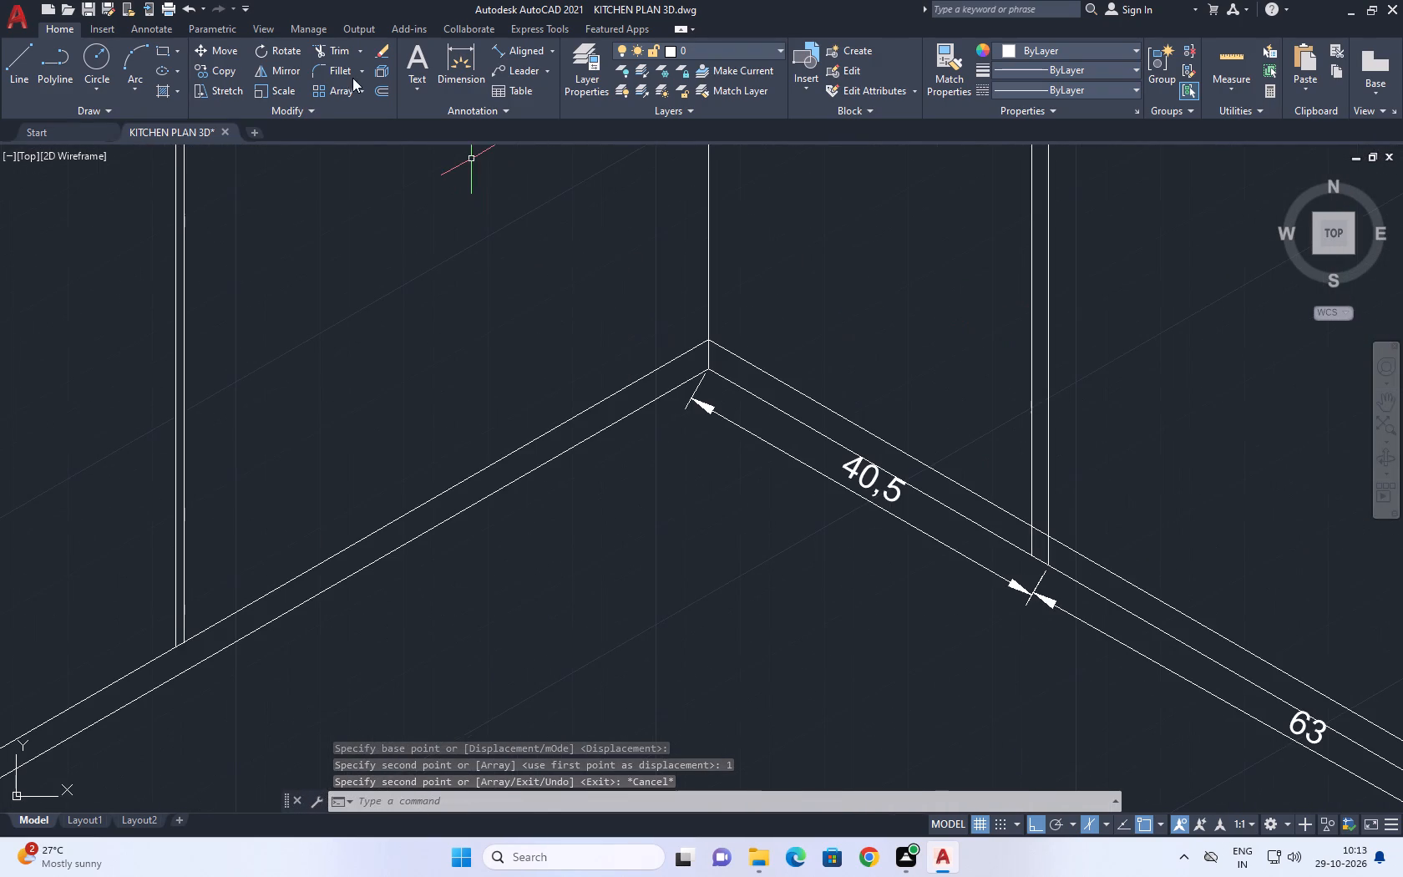
pyautogui.click(337, 49)
pyautogui.scroll(2, 734, 357)
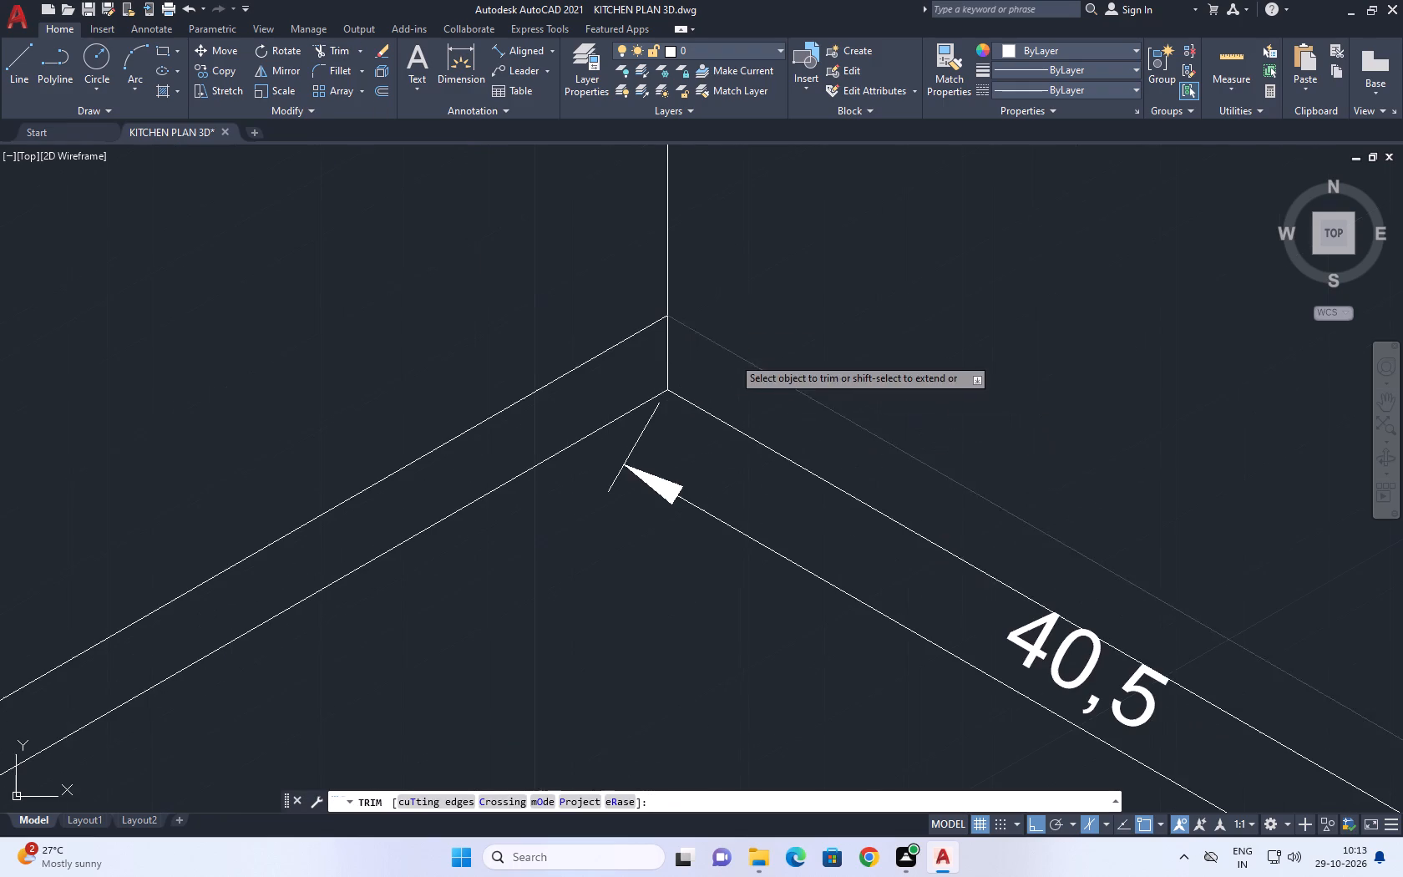
pyautogui.click(700, 360)
pyautogui.click(649, 360)
pyautogui.scroll(-3, 664, 375)
pyautogui.moveTo(836, 432); pyautogui.dragTo(641, 352, button='middle')
pyautogui.scroll(2, 674, 403)
pyautogui.click(706, 432)
pyautogui.click(646, 399)
pyautogui.scroll(-3, 560, 370)
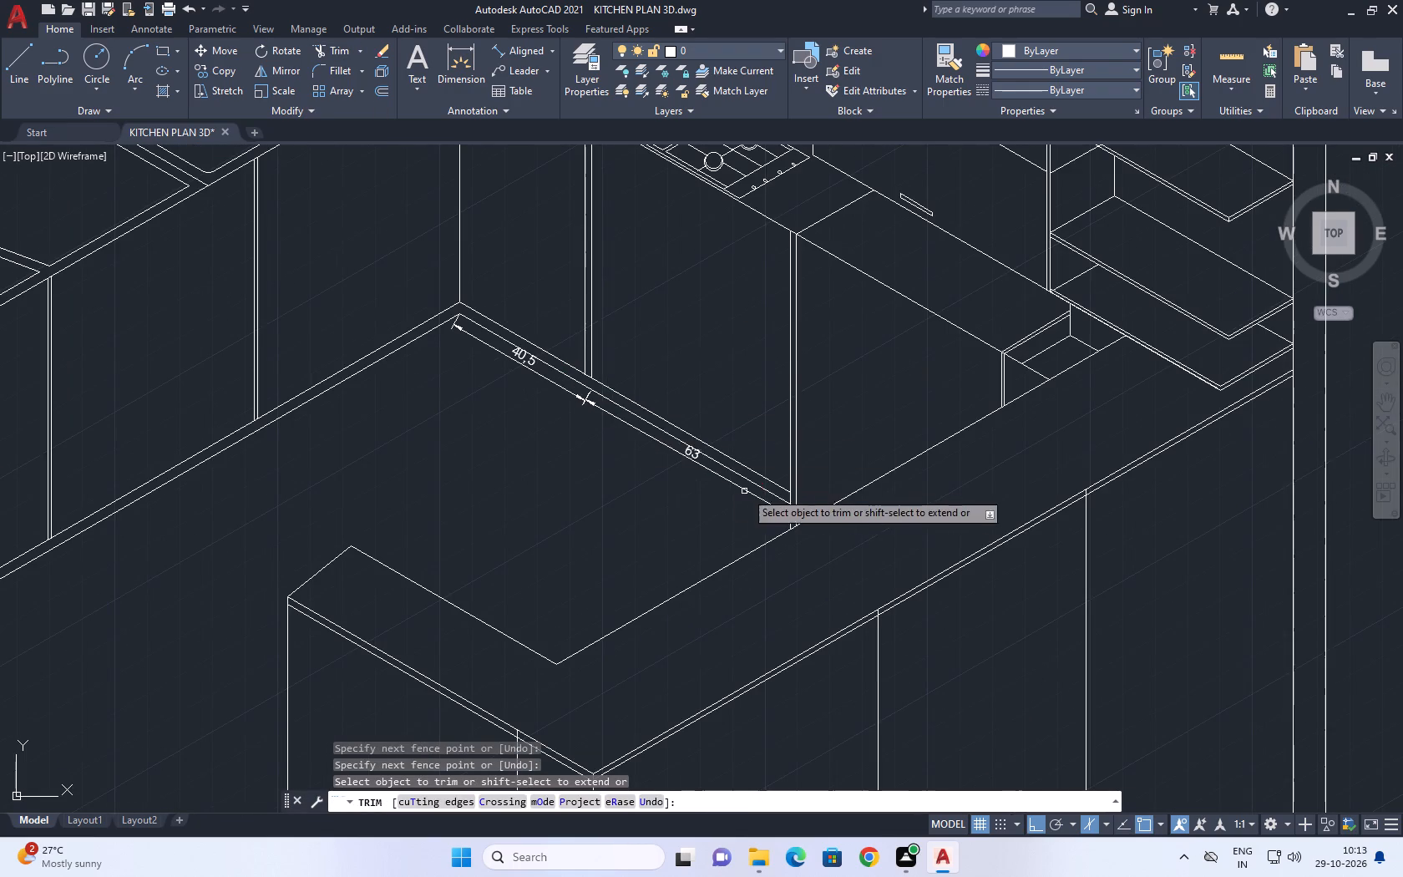
pyautogui.scroll(1, 801, 521)
pyautogui.rightClick(832, 425)
pyautogui.click(878, 459)
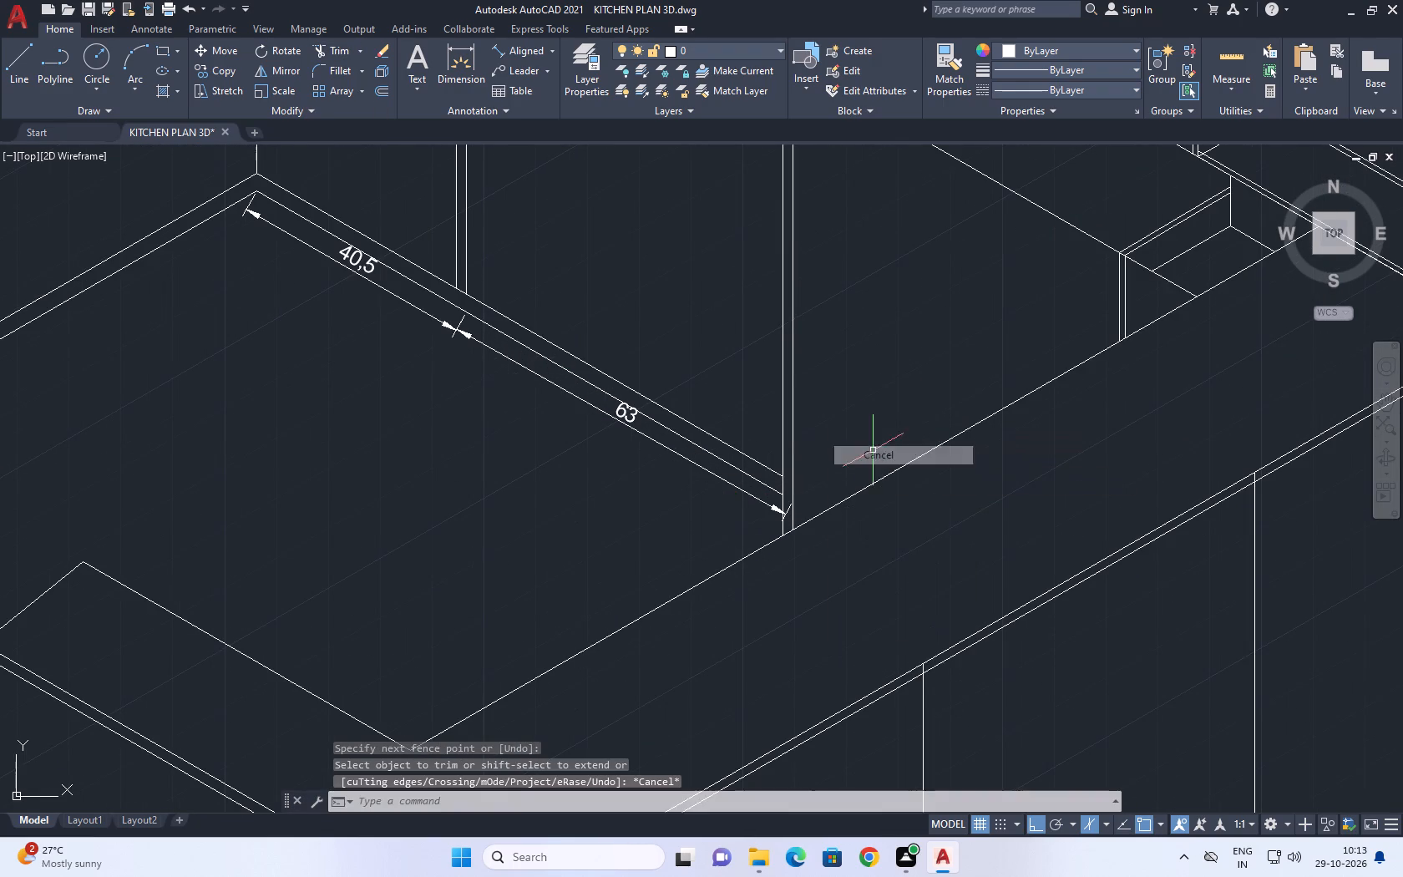
# Examine the base cabinets and the overall isometric kitchen for remaining unfinished parts.
pyautogui.scroll(-2, 865, 438)
pyautogui.moveTo(767, 358); pyautogui.dragTo(824, 419, button='middle')
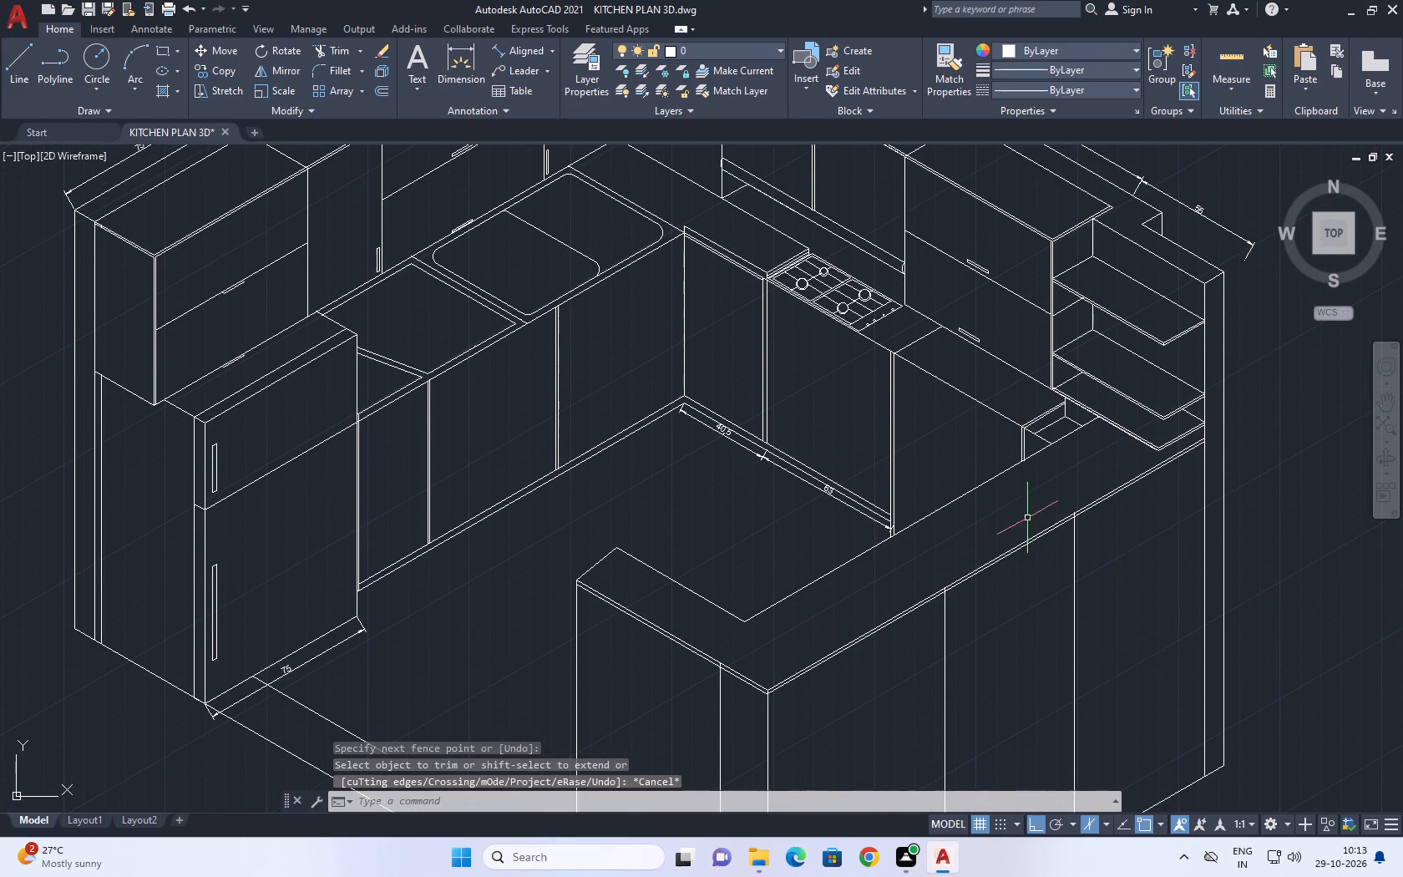
pyautogui.scroll(3, 1028, 472)
pyautogui.scroll(-2, 1000, 448)
pyautogui.scroll(-1, 1095, 500)
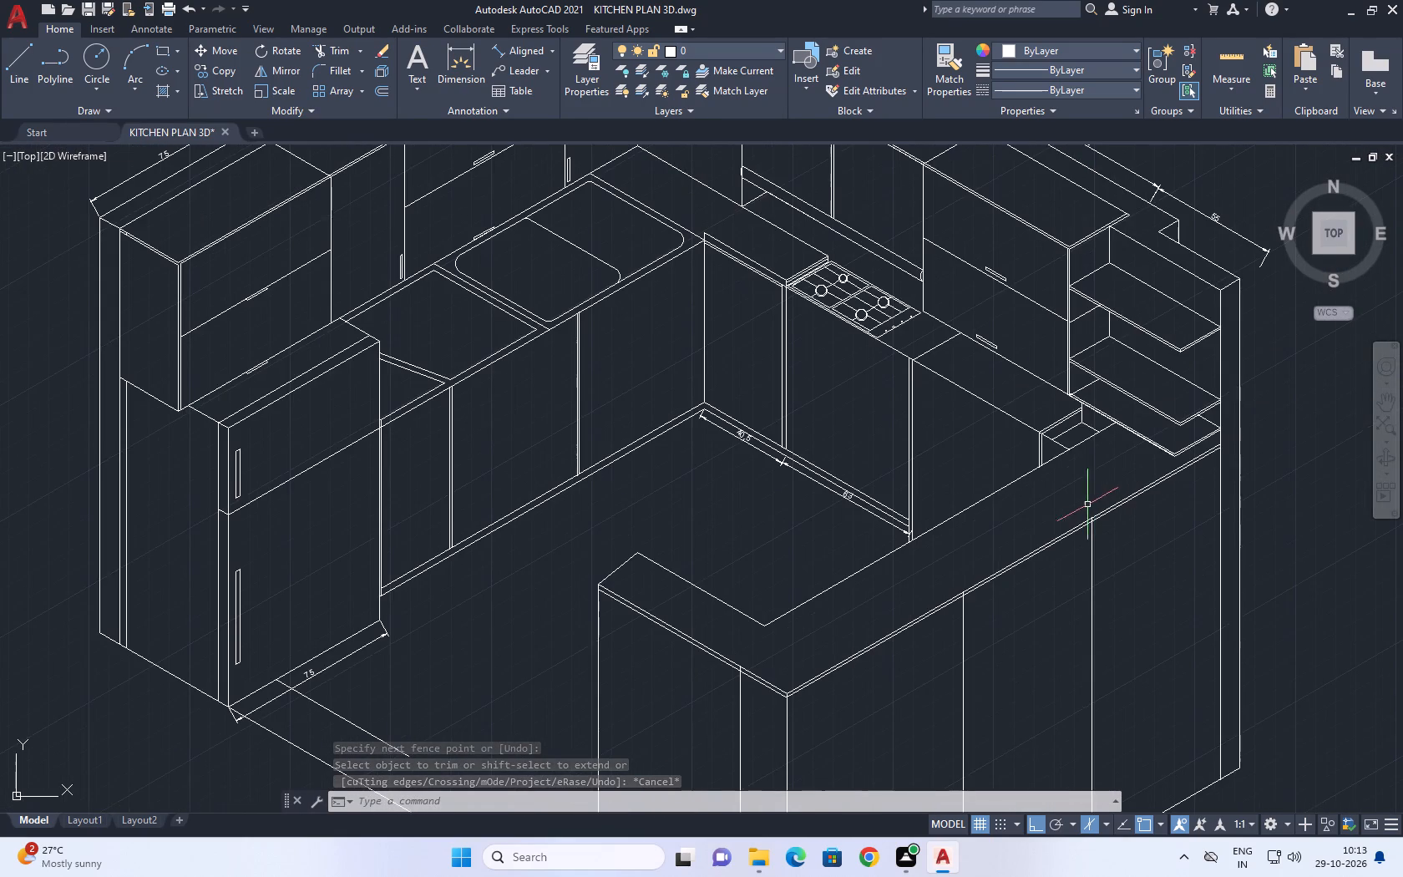
pyautogui.moveTo(647, 510); pyautogui.dragTo(1046, 533, button='middle')
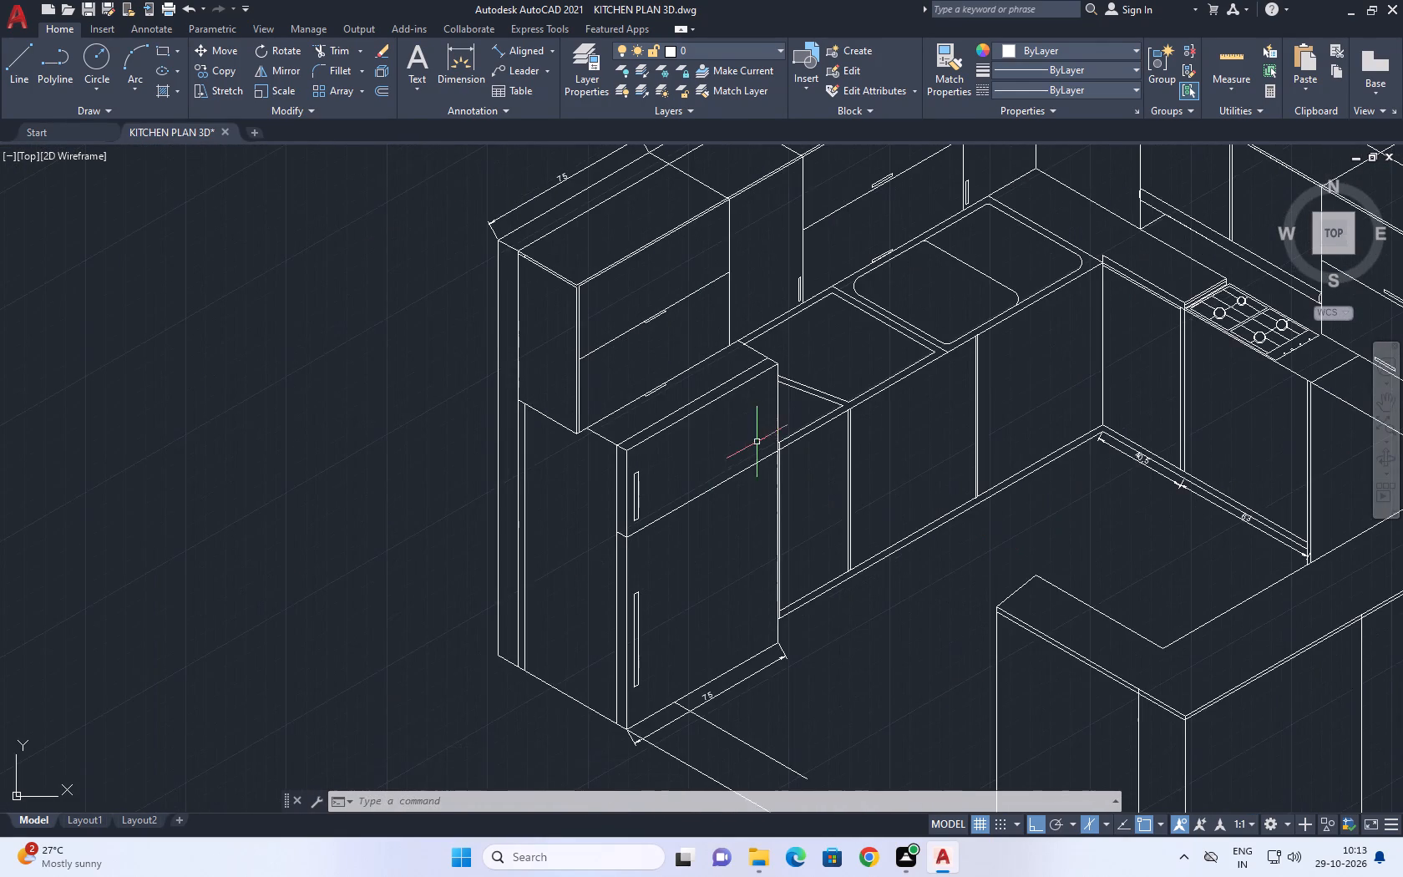
pyautogui.scroll(-2, 764, 445)
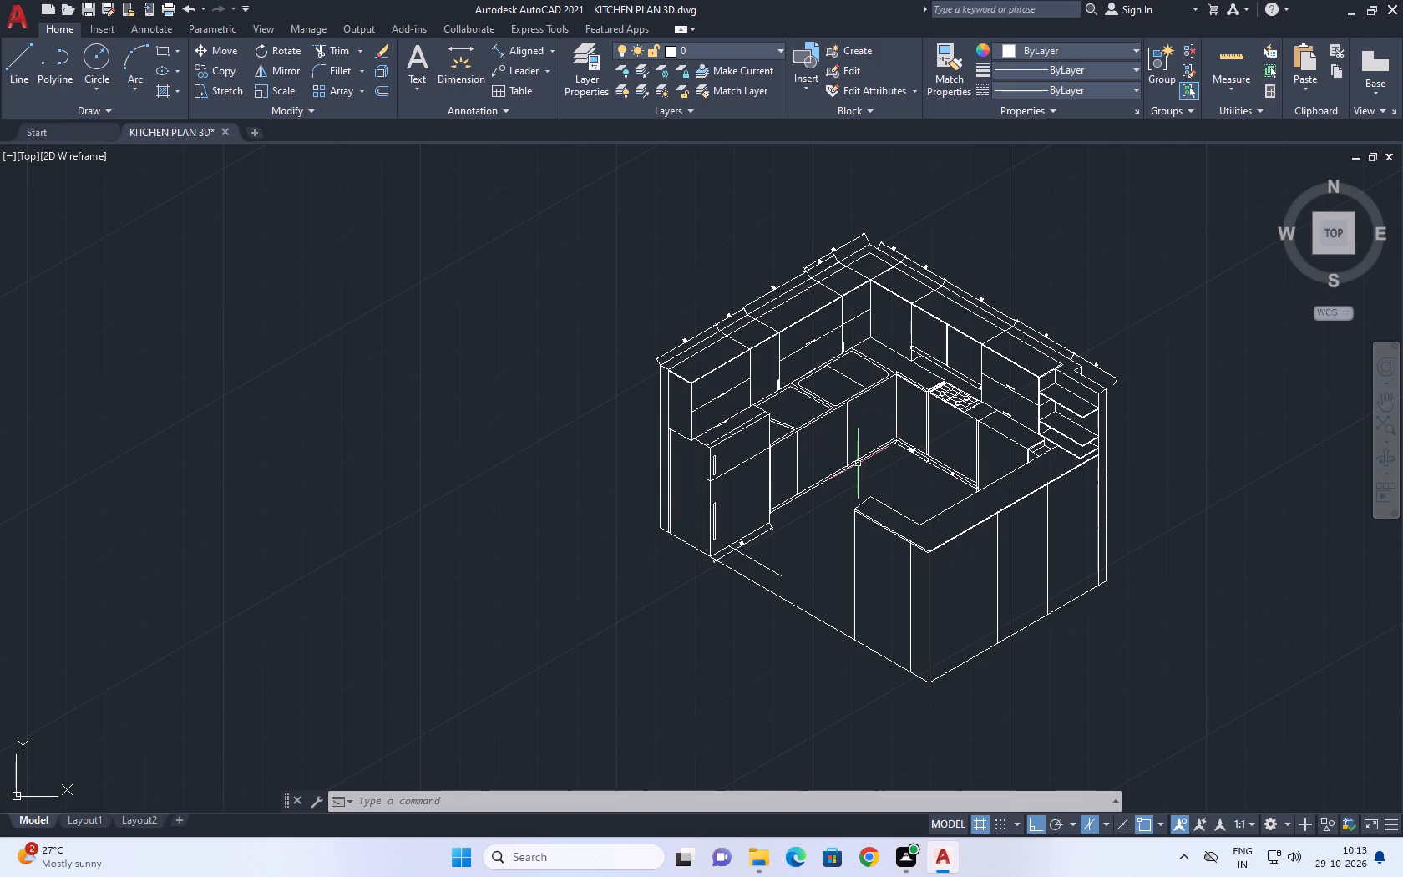
pyautogui.scroll(1, 852, 398)
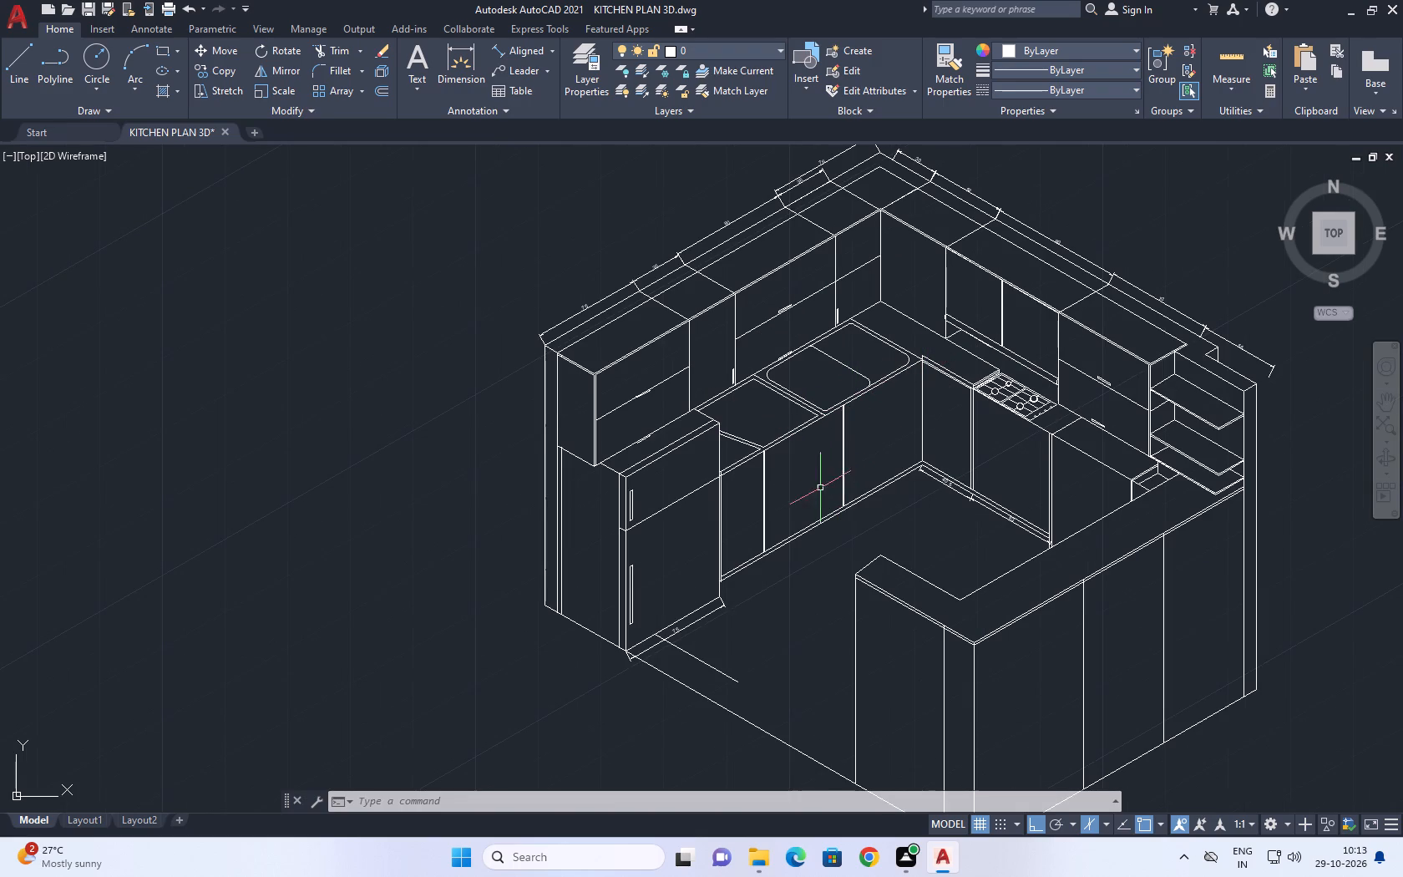
# Divide the refrigerator-side line of the double vertical division beside the refrigerator into 4 segments.
pyautogui.scroll(4, 767, 474)
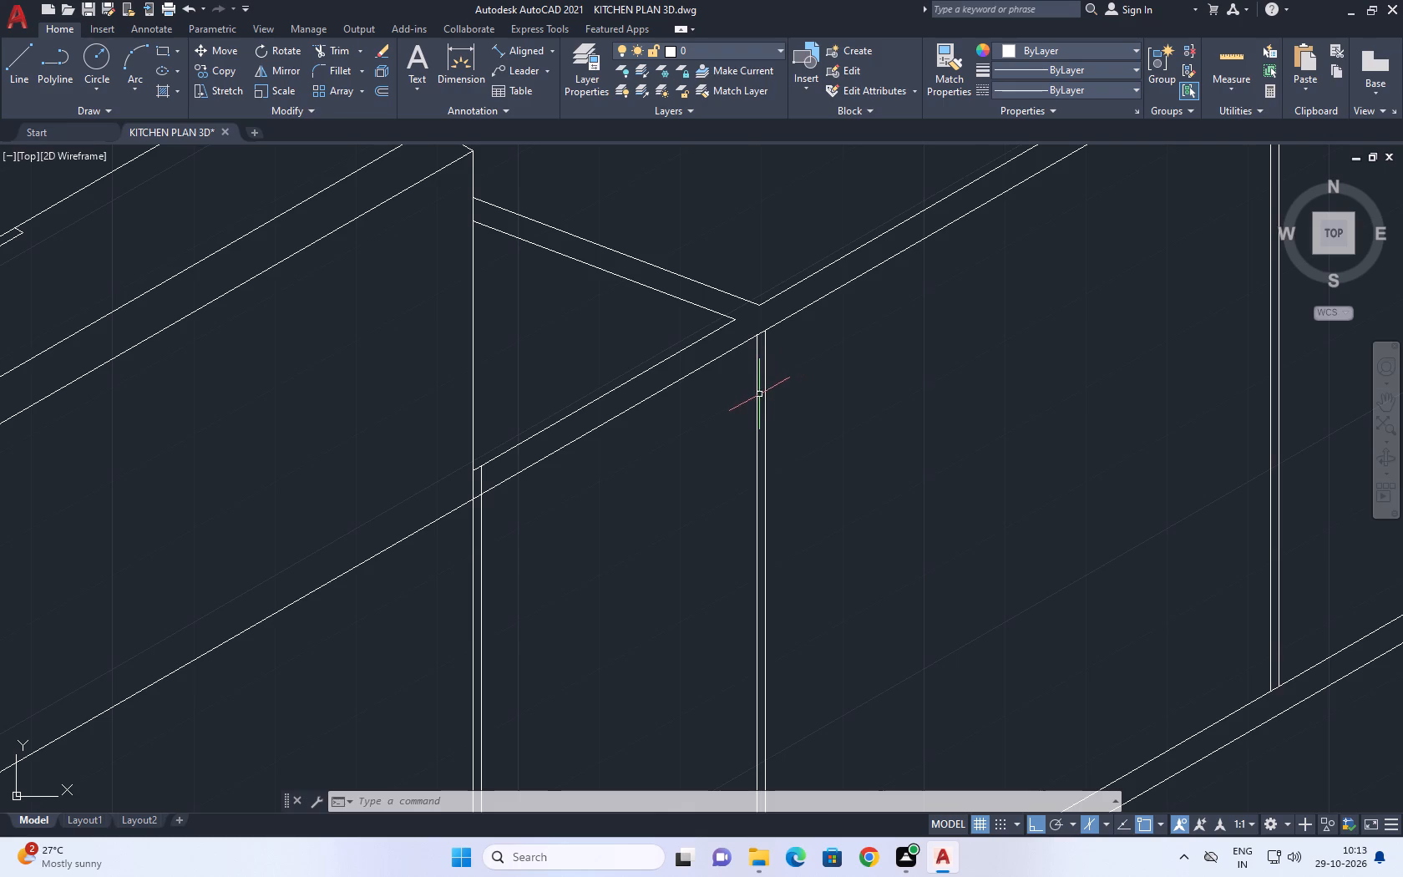
pyautogui.click(759, 394)
pyautogui.click(739, 410)
pyautogui.scroll(-3, 749, 417)
pyautogui.moveTo(774, 464); pyautogui.dragTo(777, 368, button='middle')
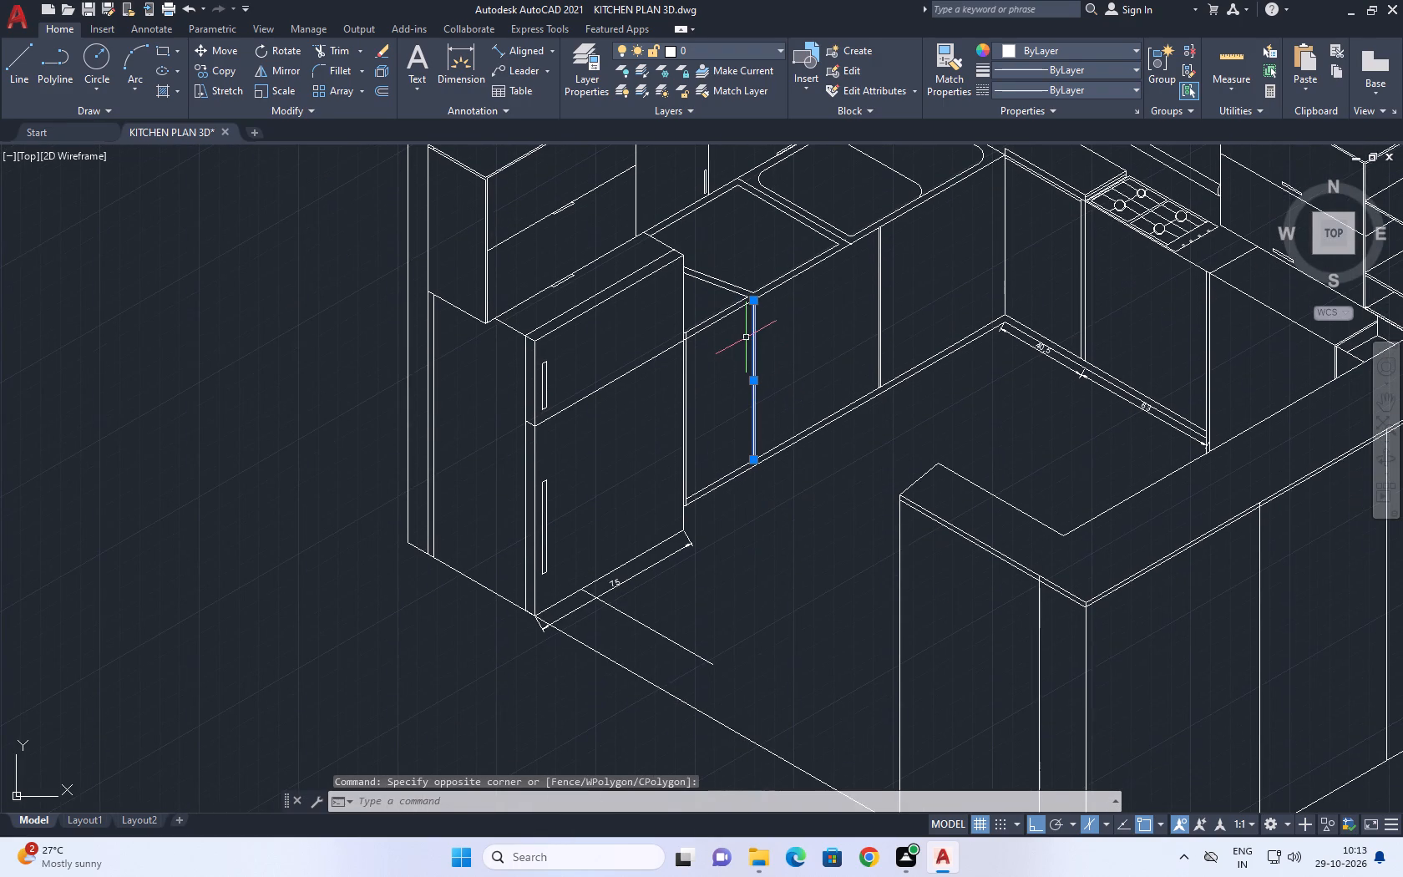
pyautogui.press('d')
pyautogui.write('iv')
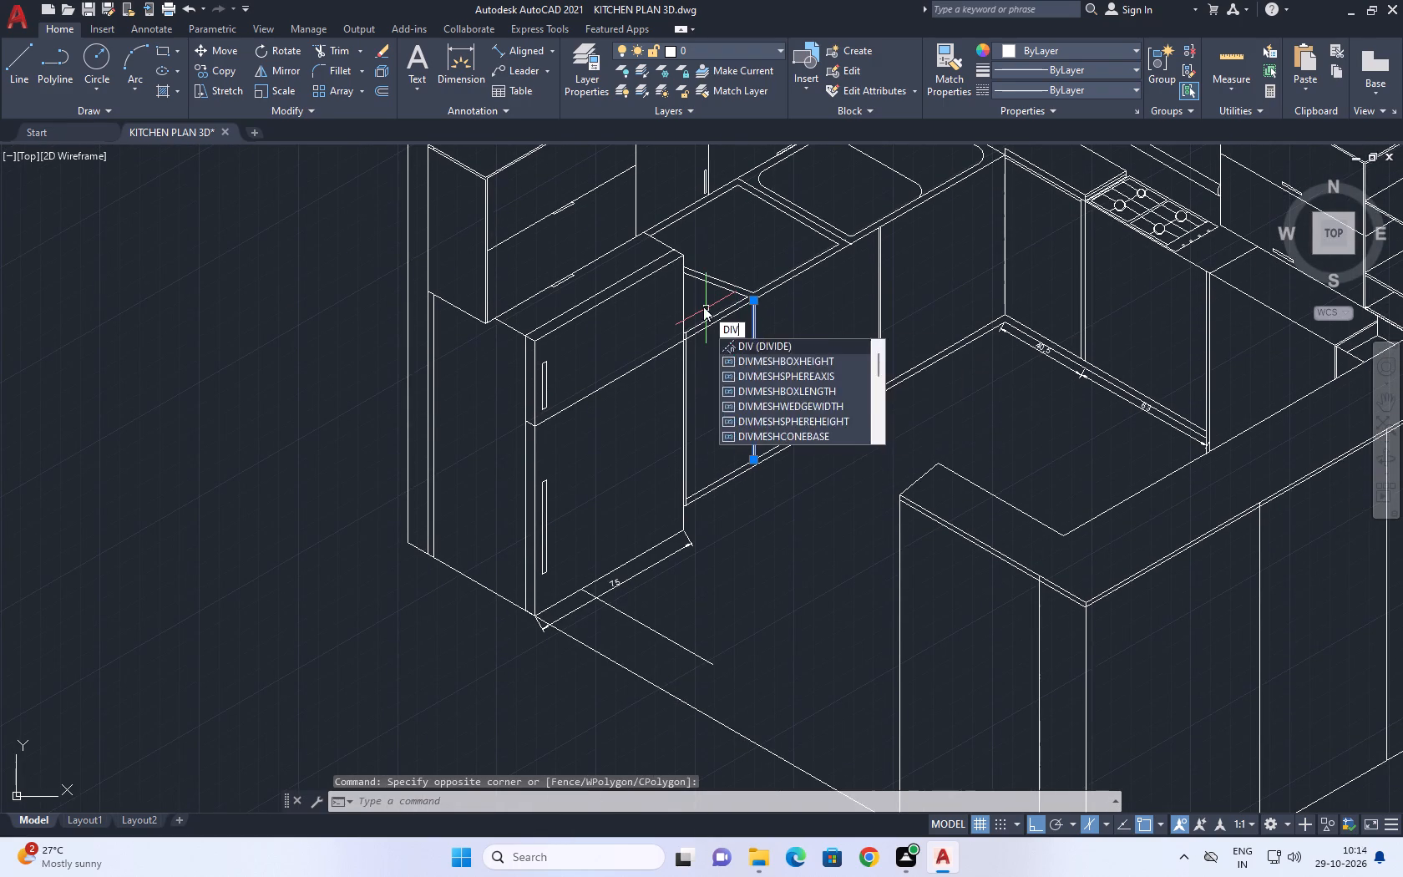
pyautogui.press('space')
pyautogui.scroll(-1, 600, 582)
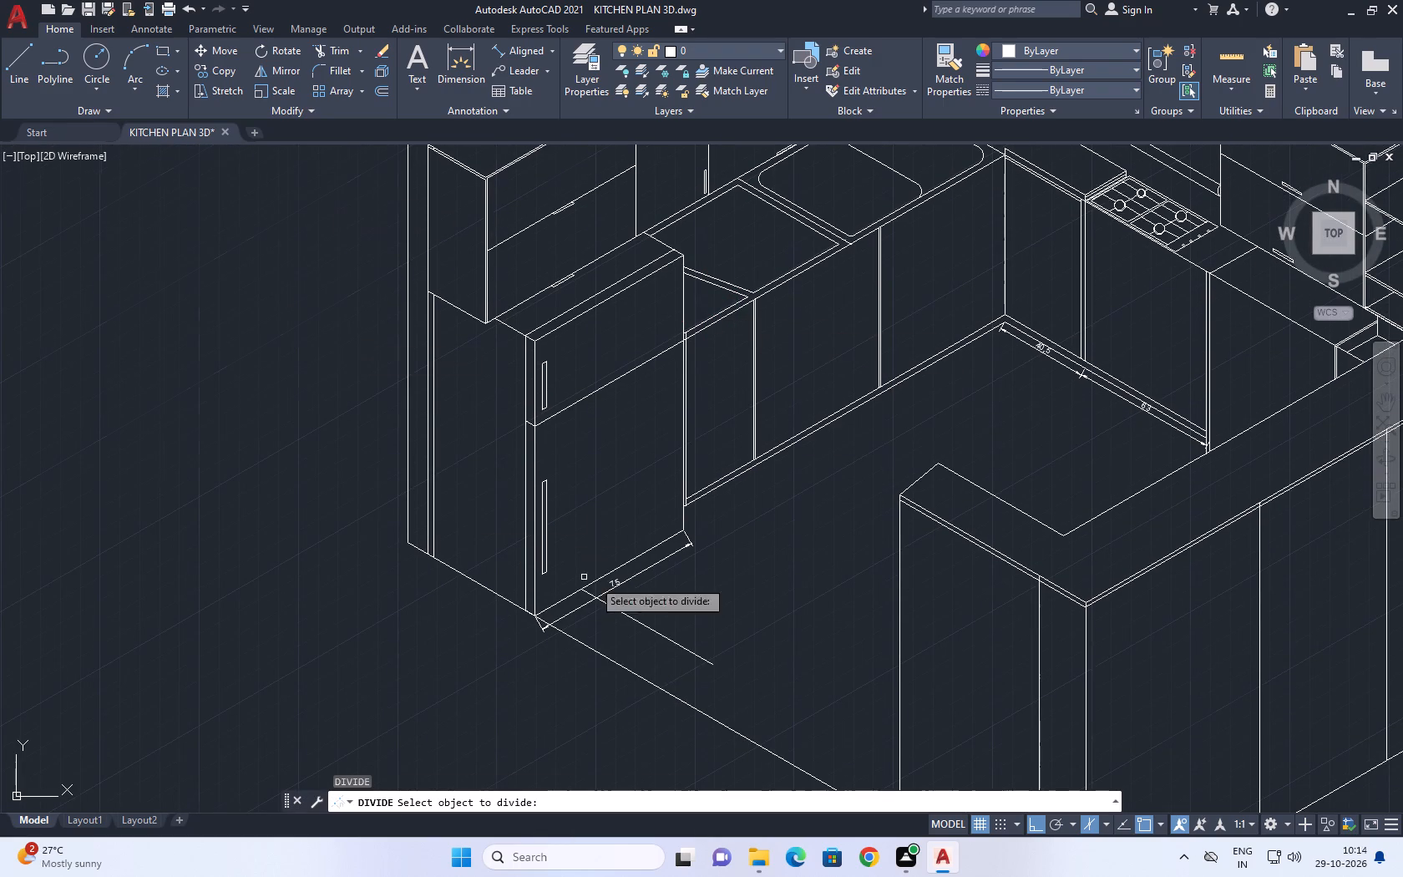
pyautogui.scroll(2, 686, 450)
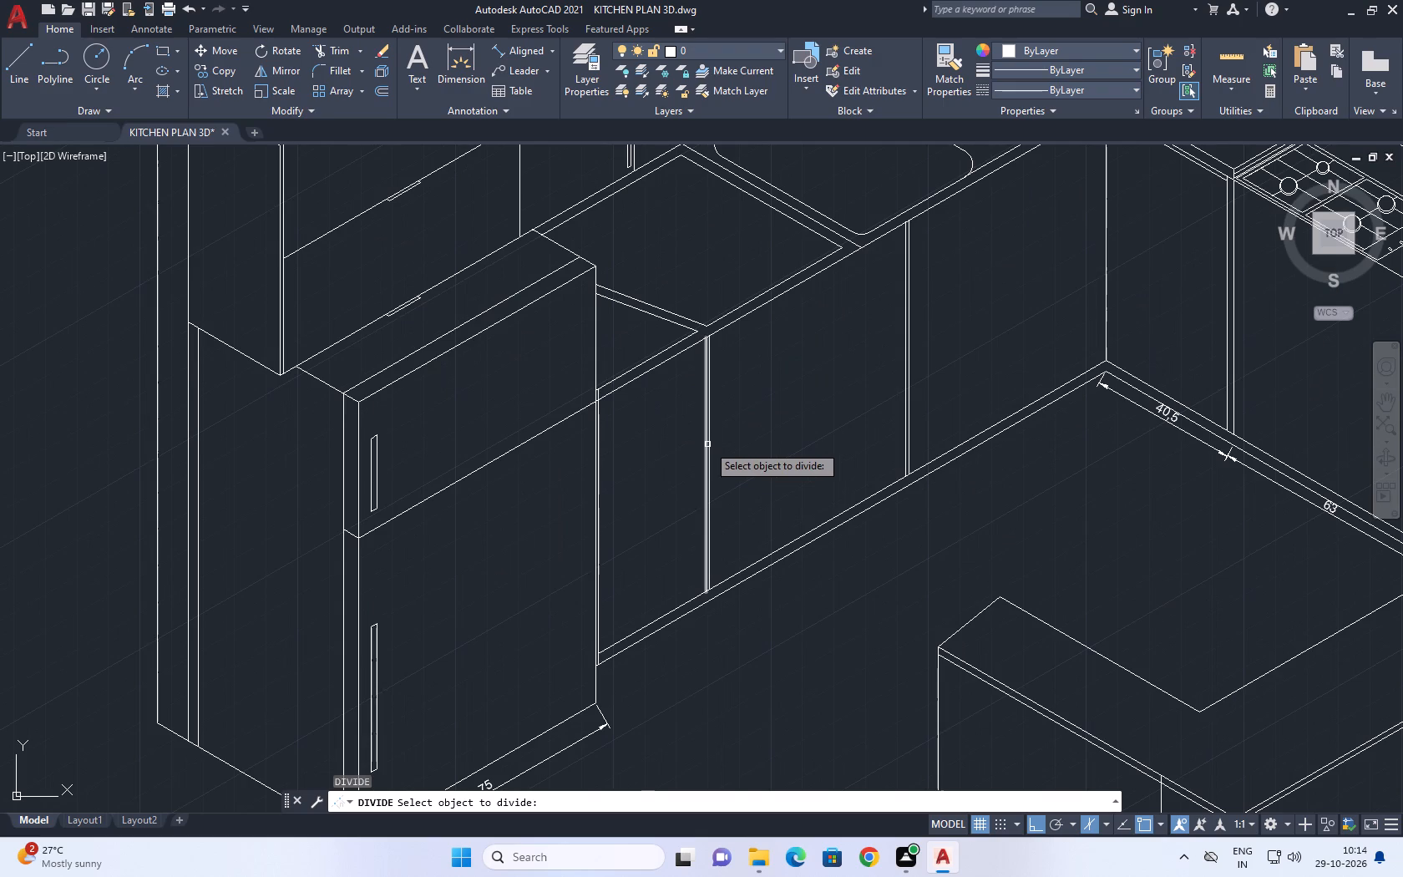
pyautogui.scroll(1, 704, 444)
pyautogui.click(704, 447)
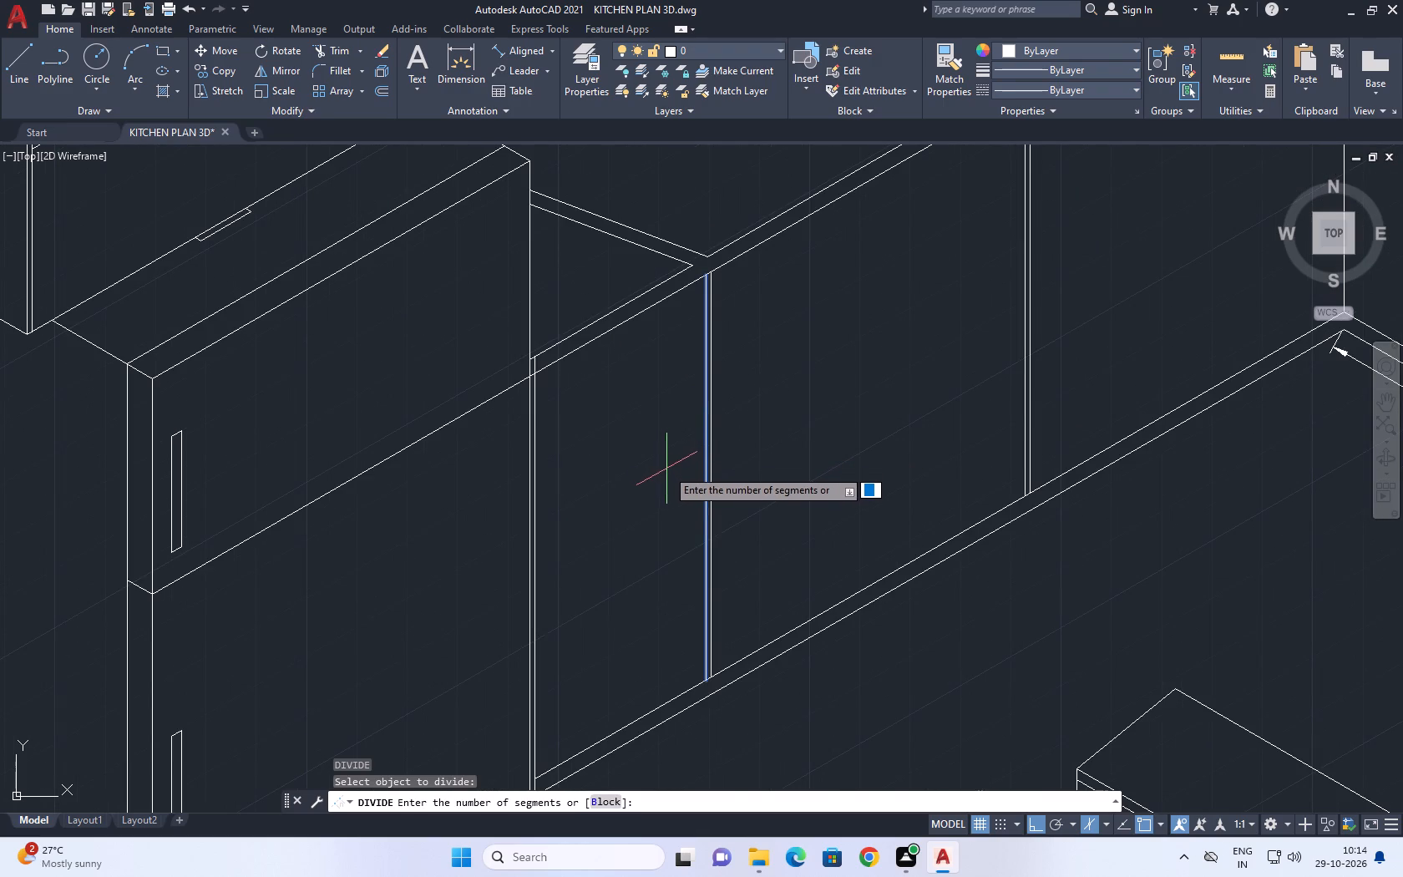
pyautogui.press('4')
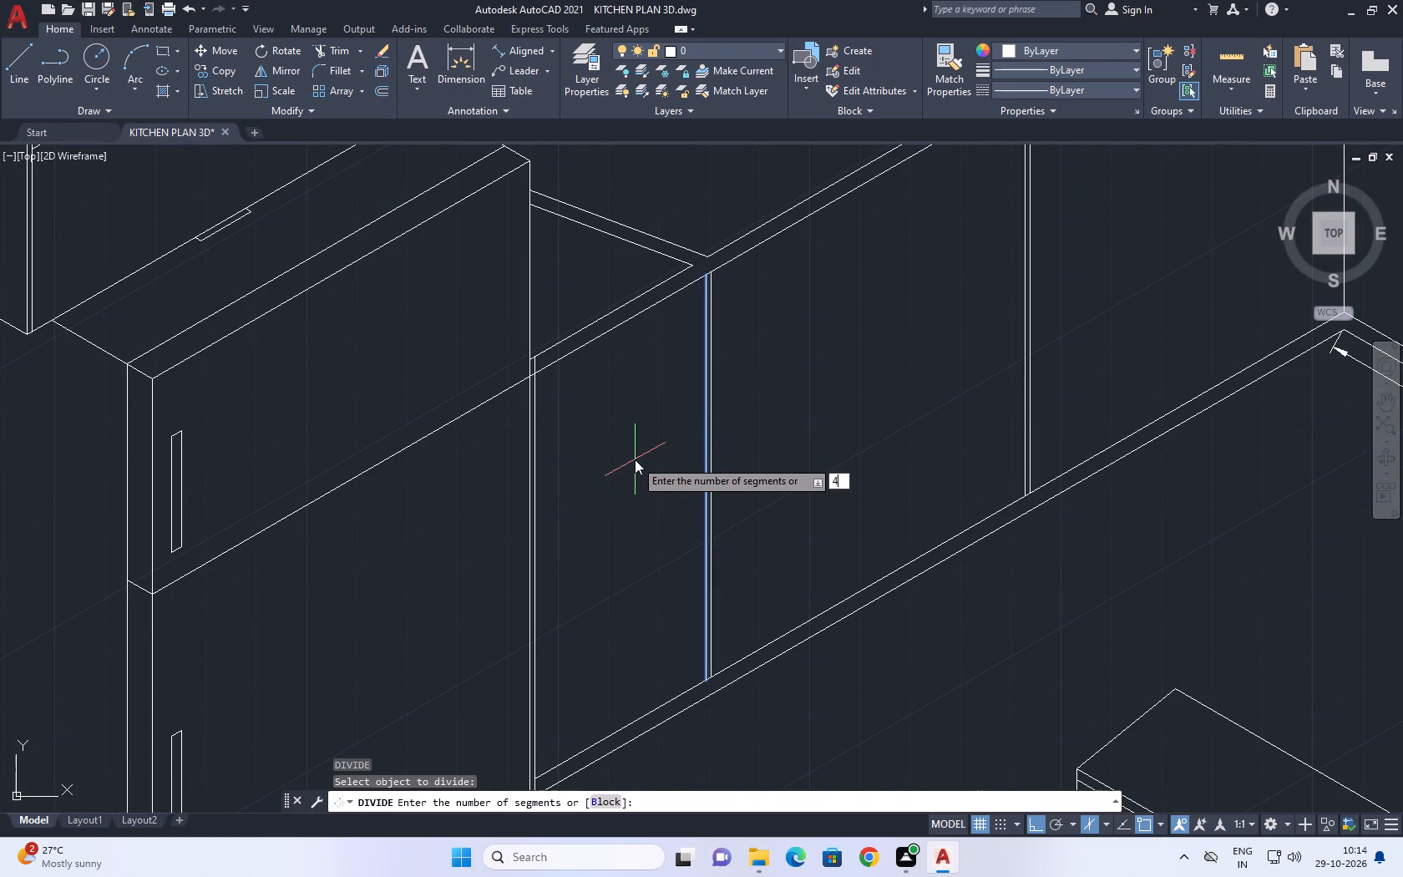
pyautogui.press('Return')
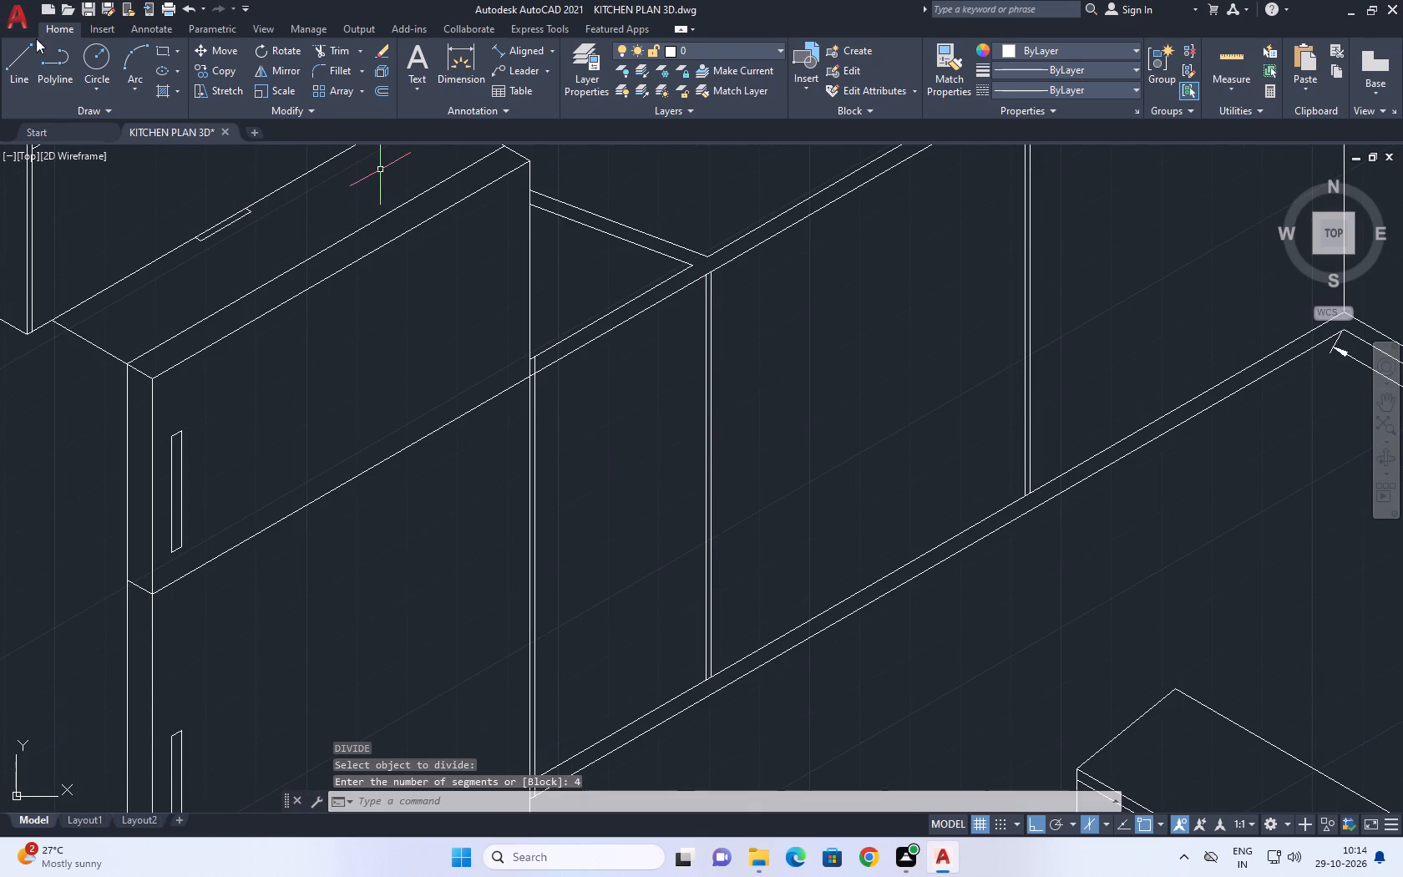
# Draw two lines along the counter direction from the upper and middle division points, running past the refrigerator's near side edge.
pyautogui.click(18, 58)
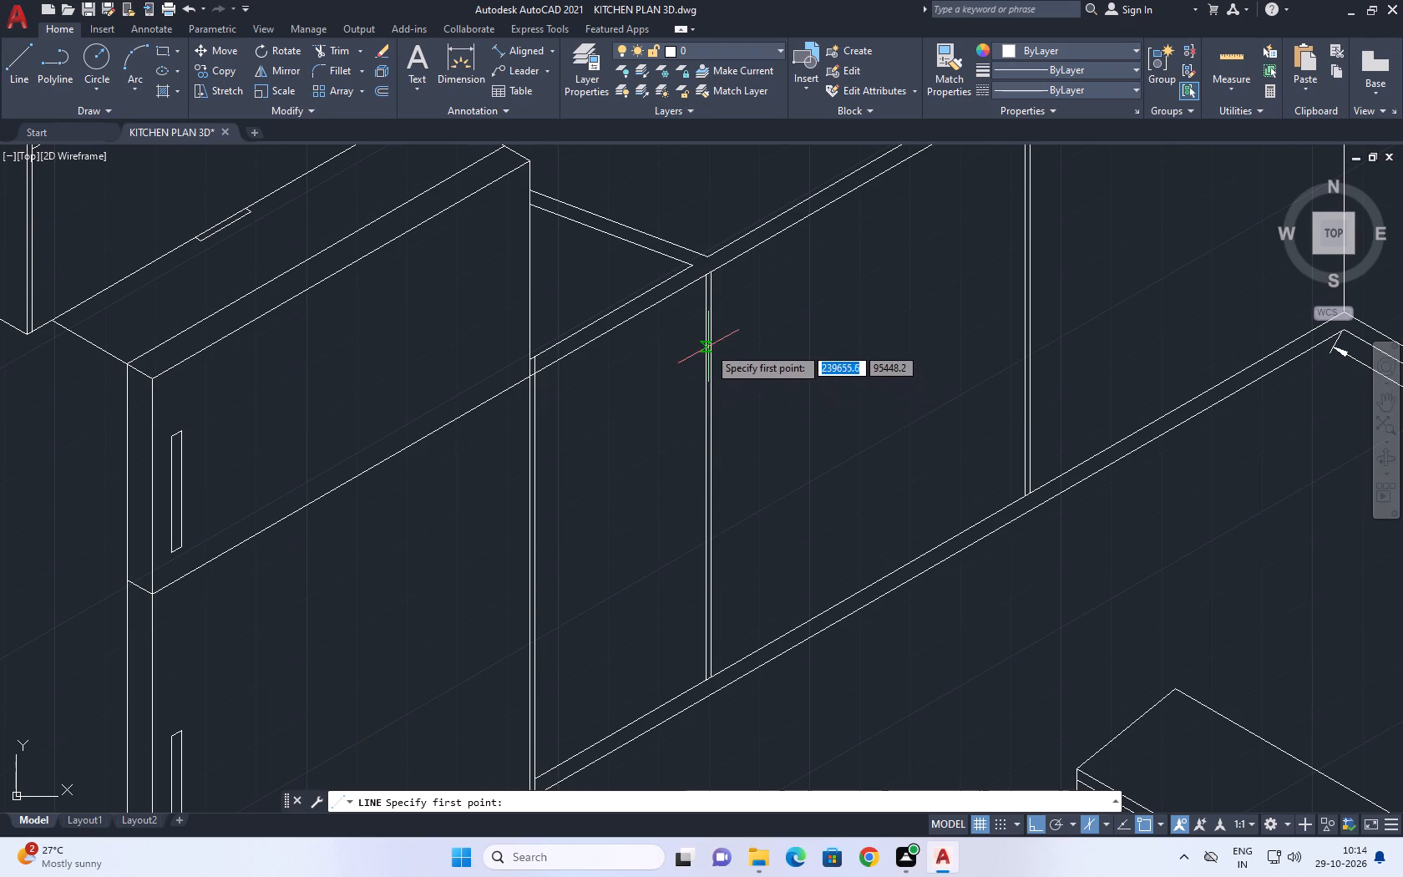
pyautogui.click(705, 377)
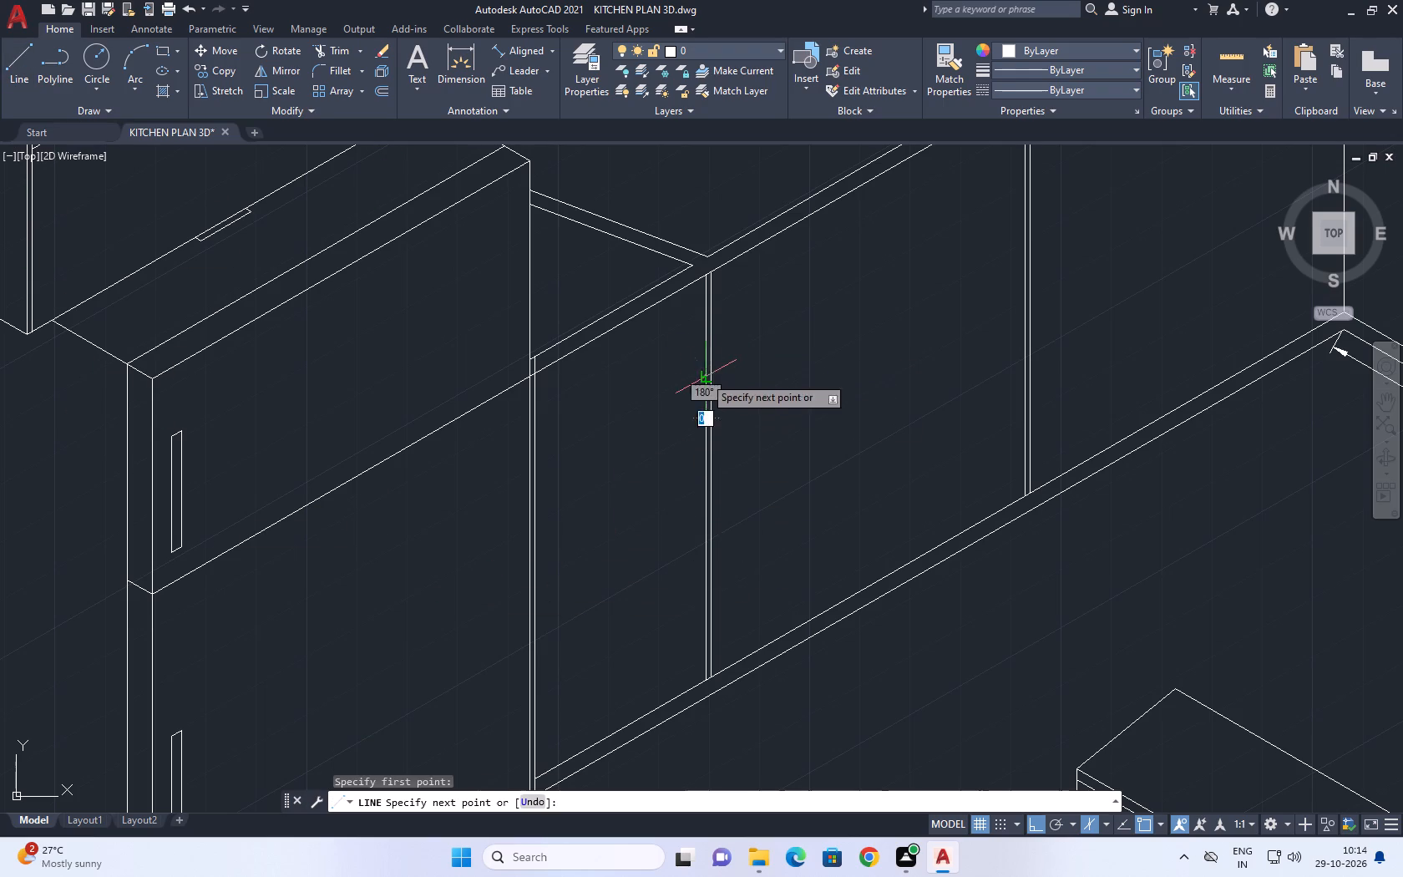
pyautogui.click(435, 550)
pyautogui.rightClick(438, 533)
pyautogui.click(476, 561)
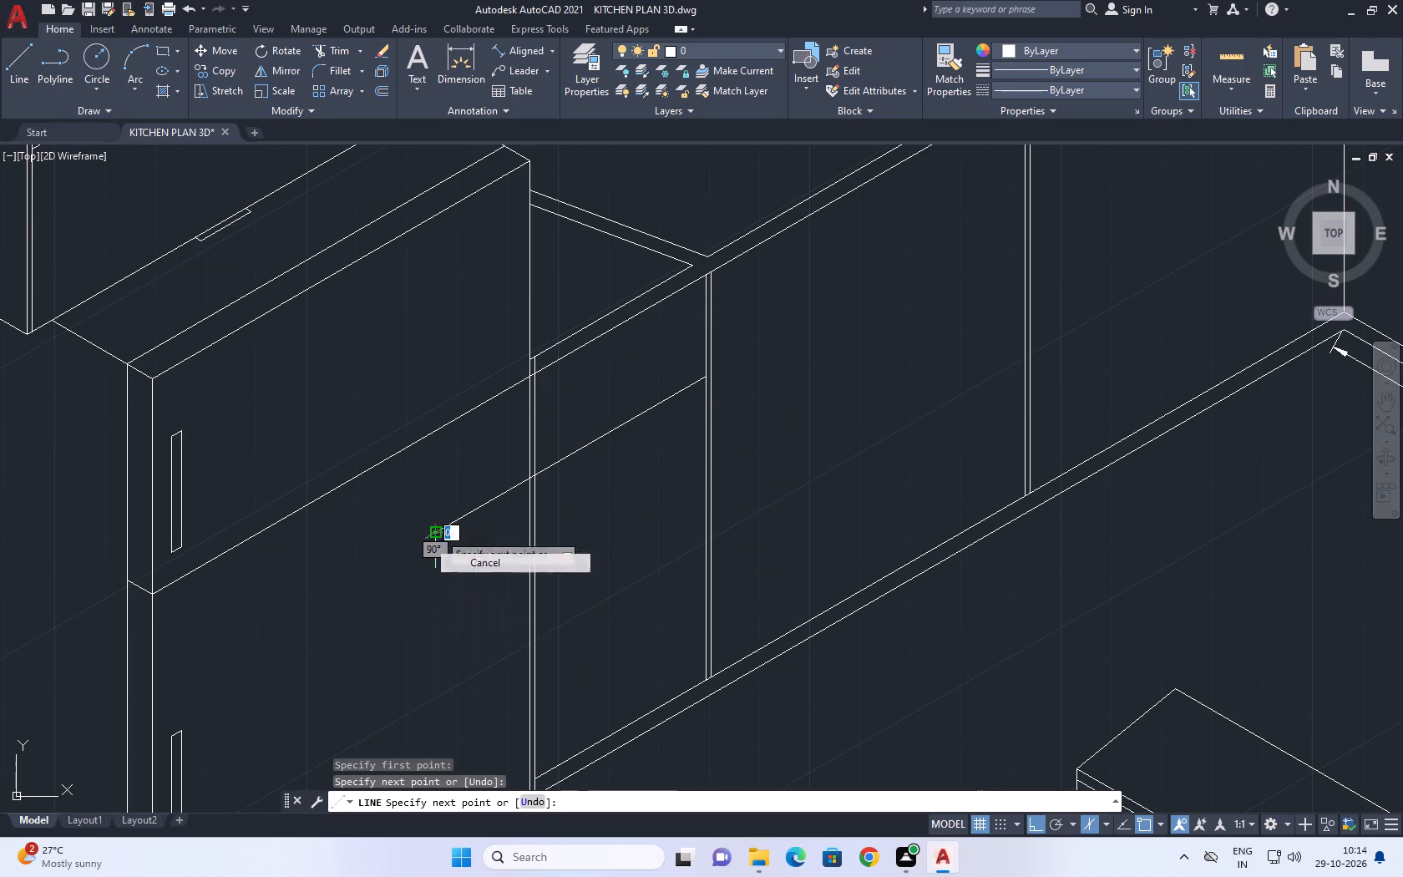
pyautogui.rightClick(636, 397)
pyautogui.click(733, 405)
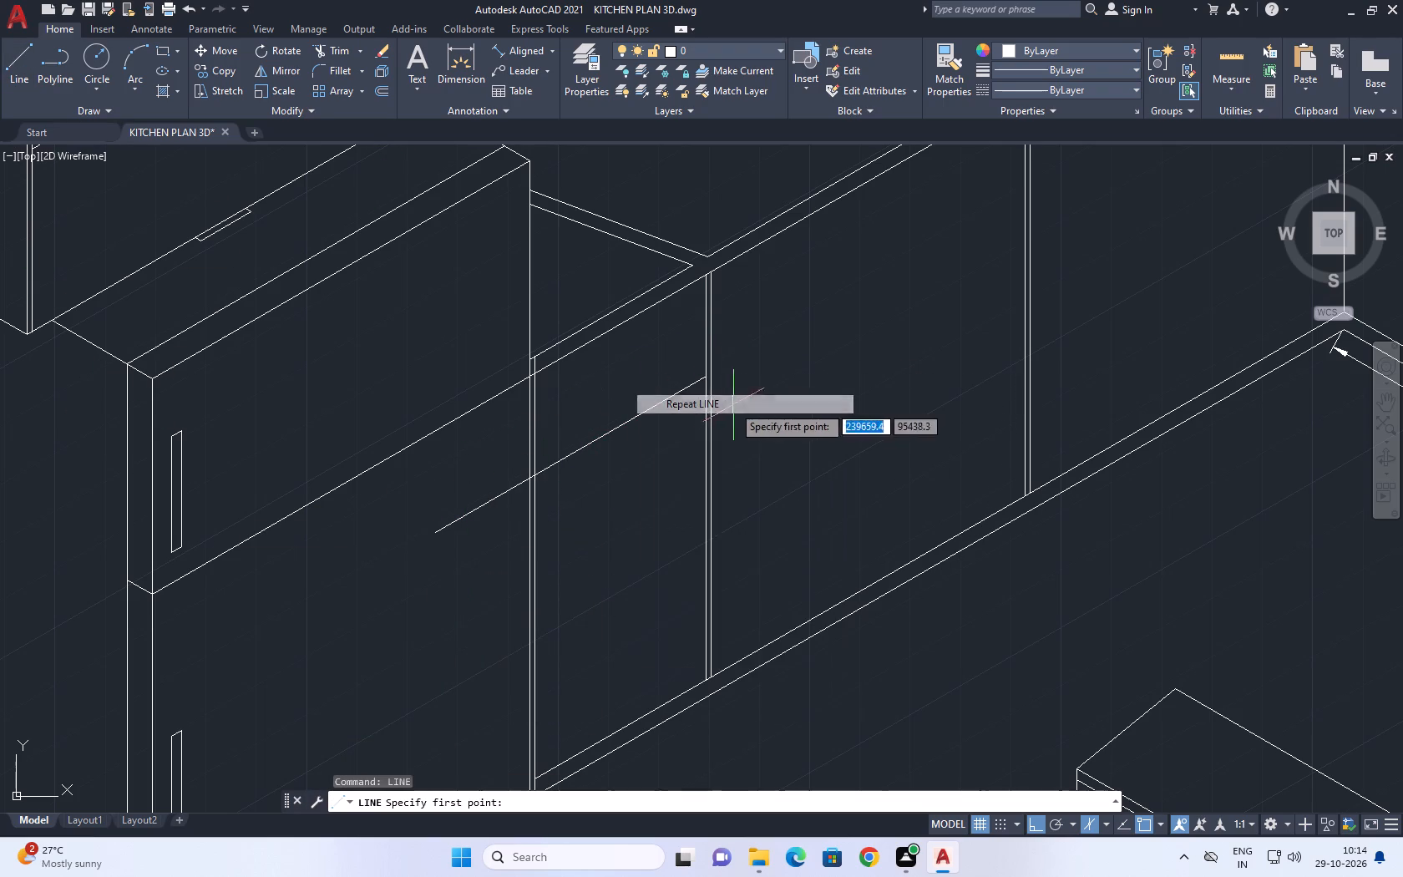
pyautogui.click(703, 476)
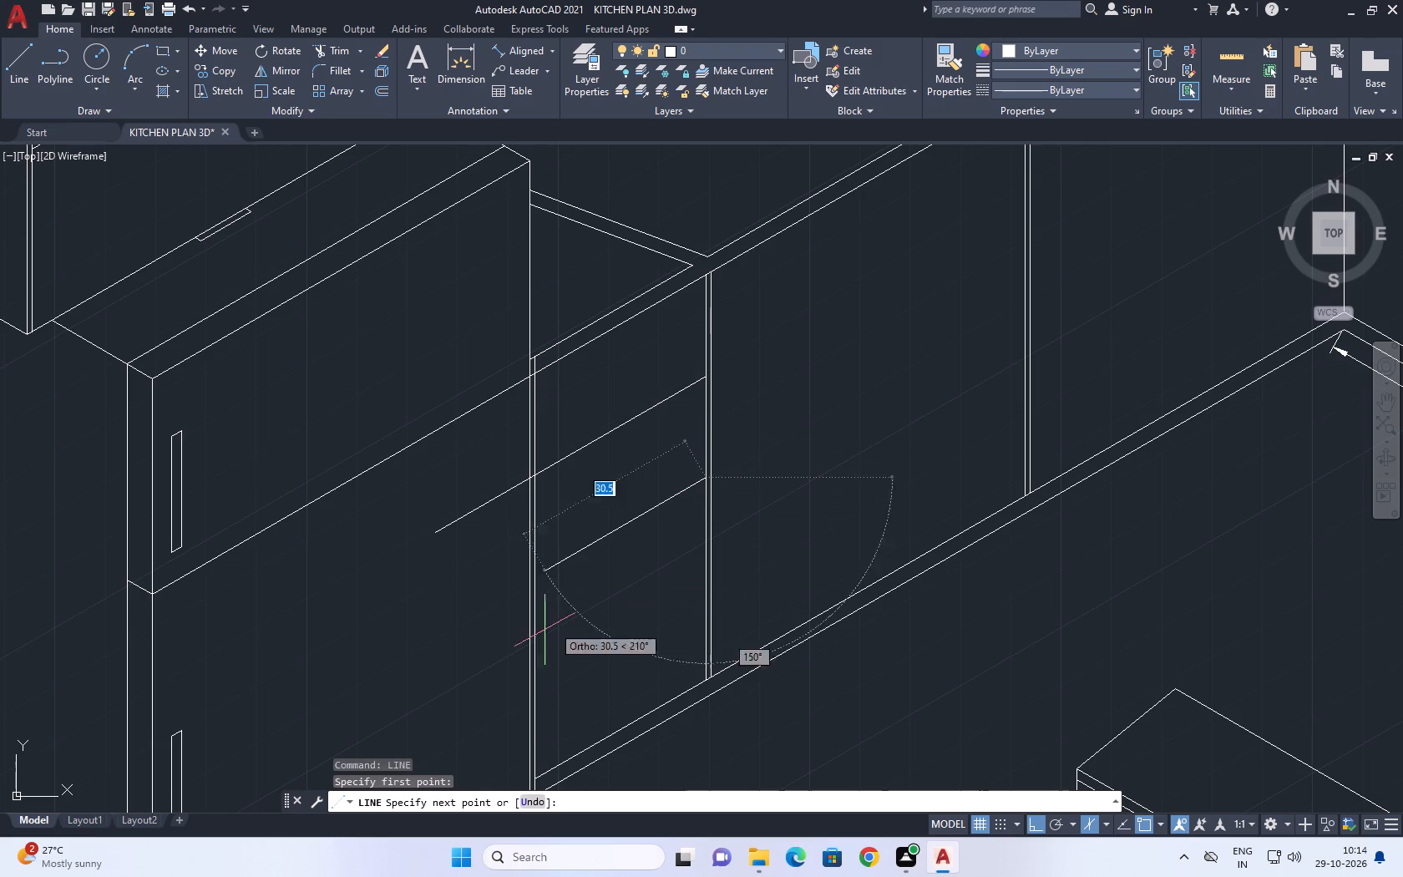
pyautogui.click(432, 662)
pyautogui.scroll(1, 475, 621)
pyautogui.moveTo(462, 580); pyautogui.dragTo(434, 488, button='middle')
pyautogui.rightClick(433, 504)
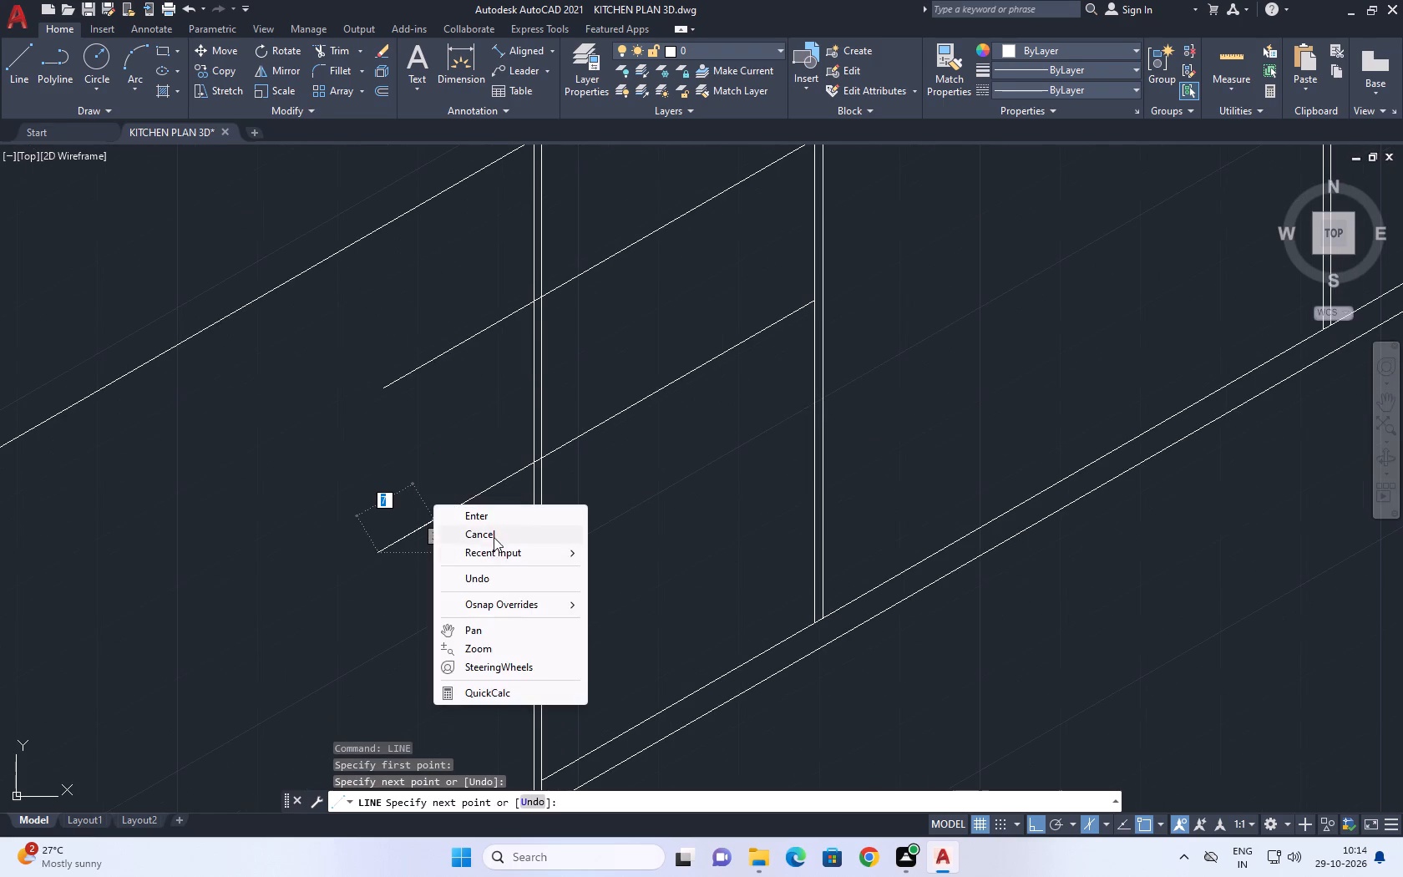
pyautogui.click(494, 535)
# Draw a third parallel line from the lowest division point, also running past the refrigerator's side edge.
pyautogui.rightClick(550, 544)
pyautogui.click(646, 241)
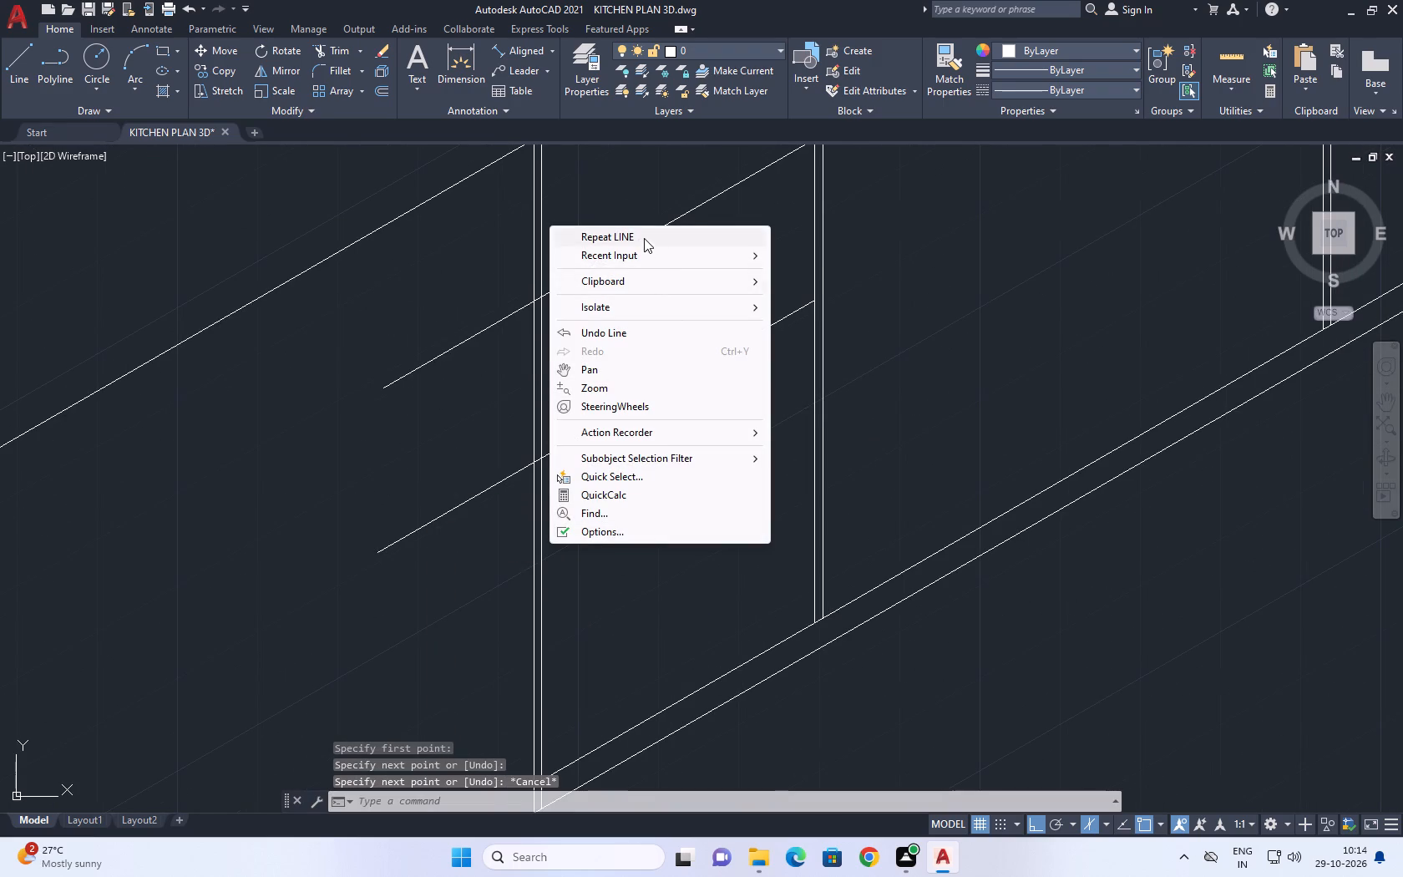
pyautogui.click(817, 459)
pyautogui.moveTo(620, 639); pyautogui.dragTo(681, 484, button='middle')
pyautogui.click(432, 560)
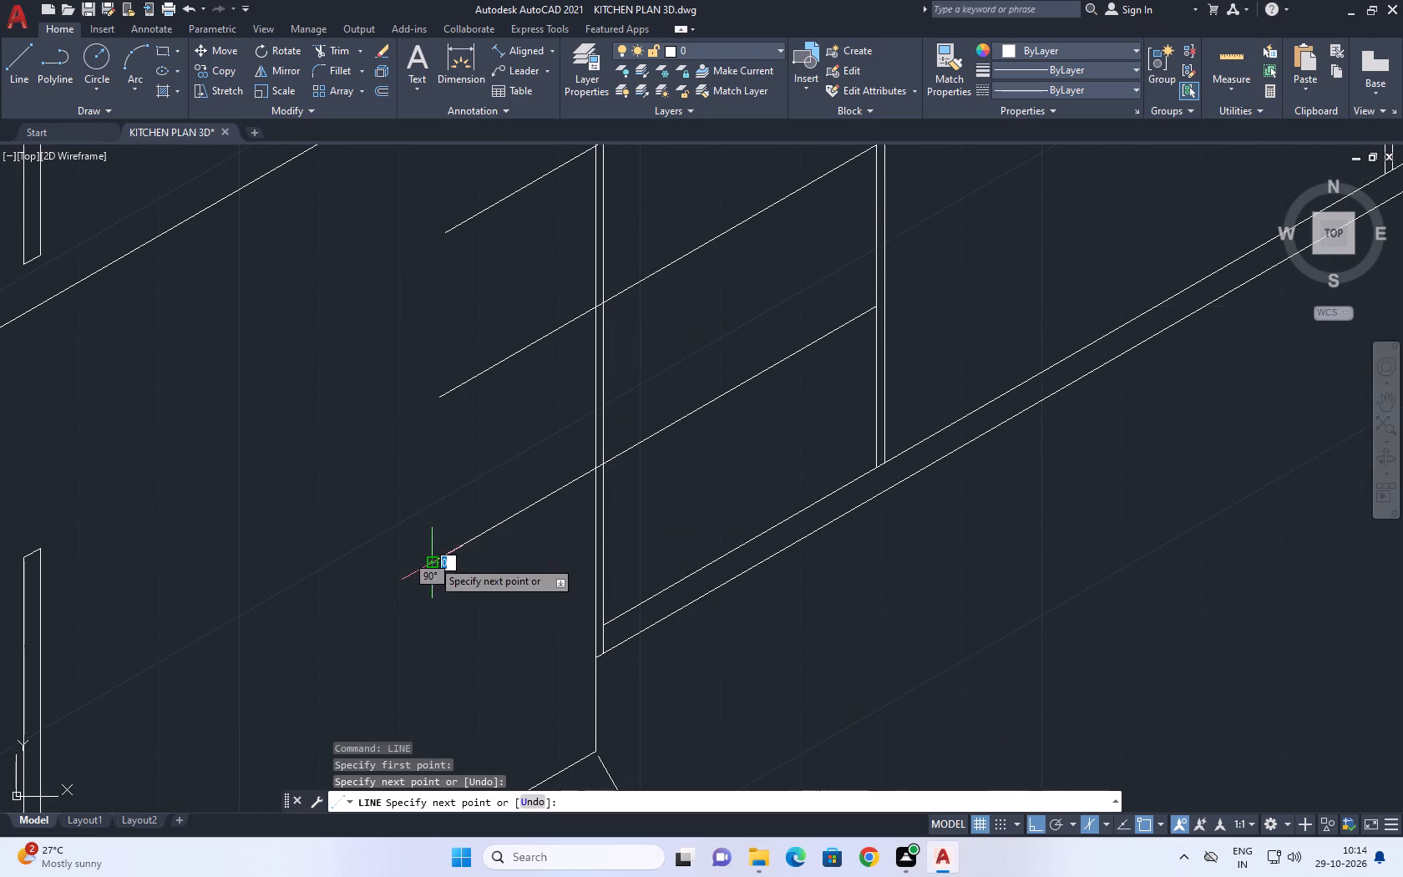
pyautogui.rightClick(451, 496)
pyautogui.click(486, 520)
# Trim the parts of the three drawer lines that overlap the refrigerator front.
pyautogui.moveTo(505, 401); pyautogui.dragTo(569, 529, button='middle')
pyautogui.scroll(-1, 658, 509)
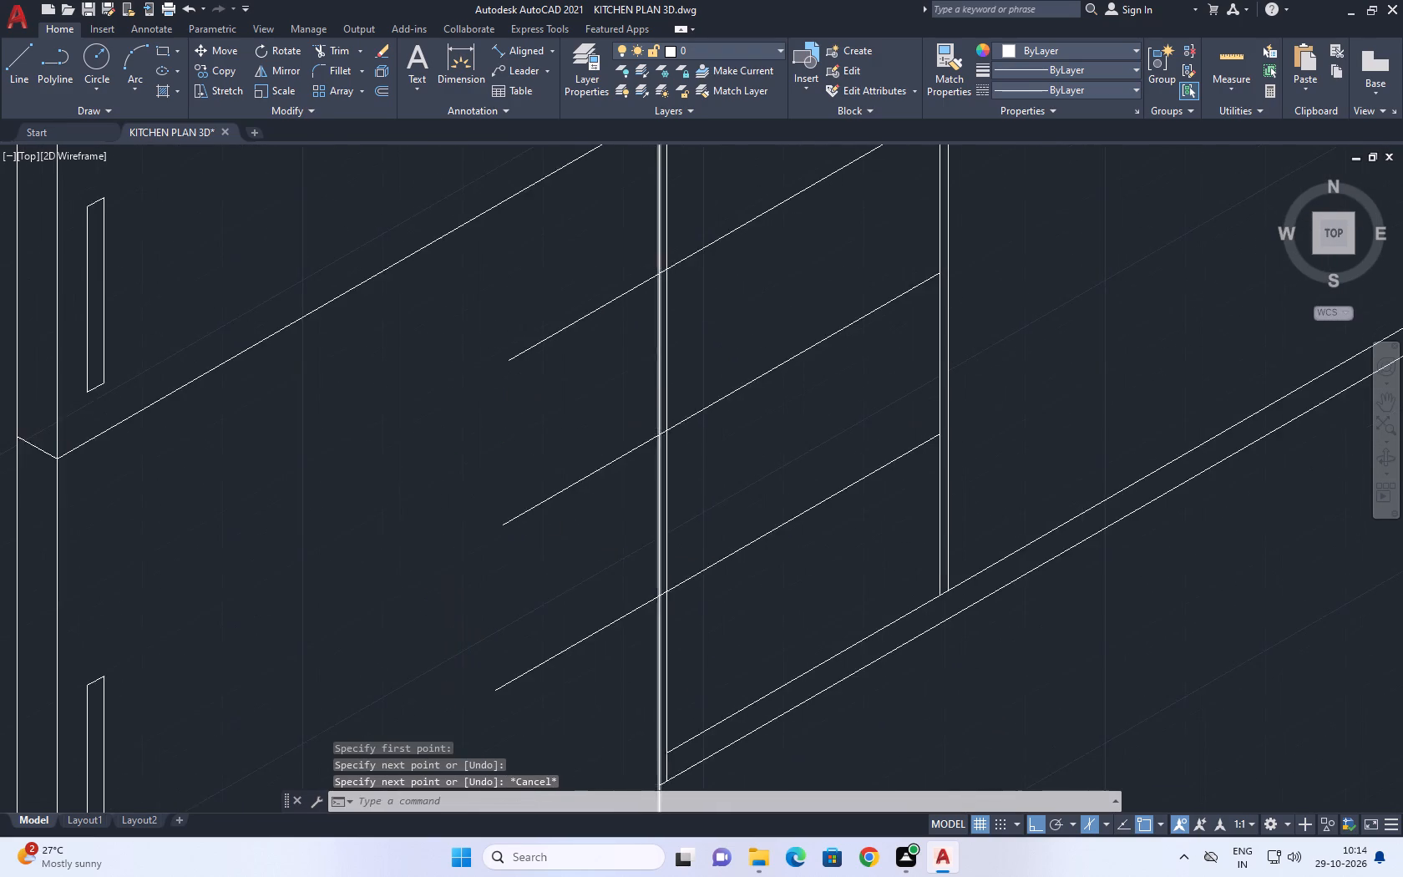
pyautogui.scroll(-1, 658, 509)
pyautogui.click(344, 43)
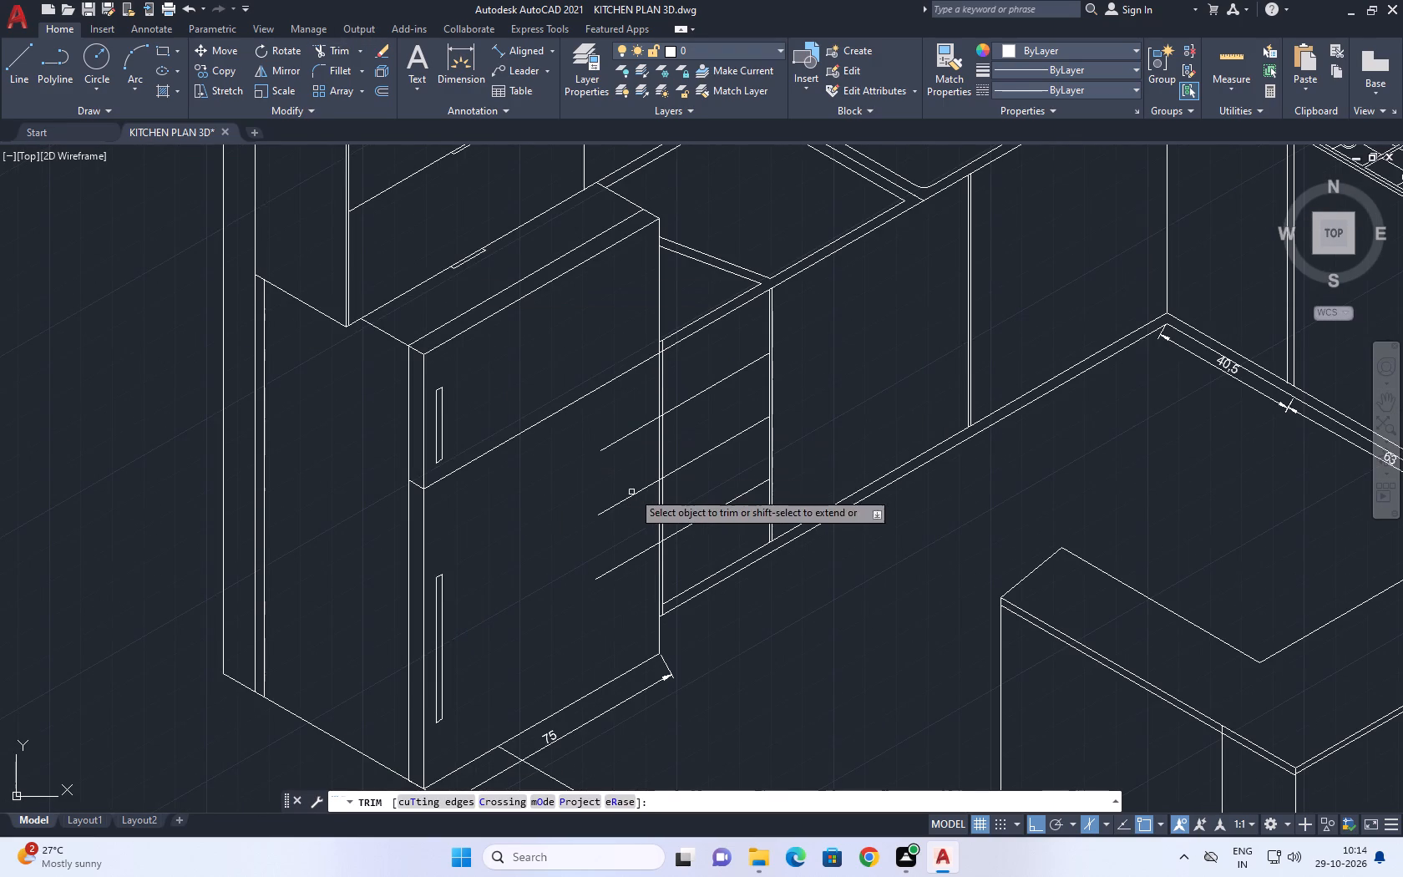
pyautogui.click(642, 401)
pyautogui.click(618, 596)
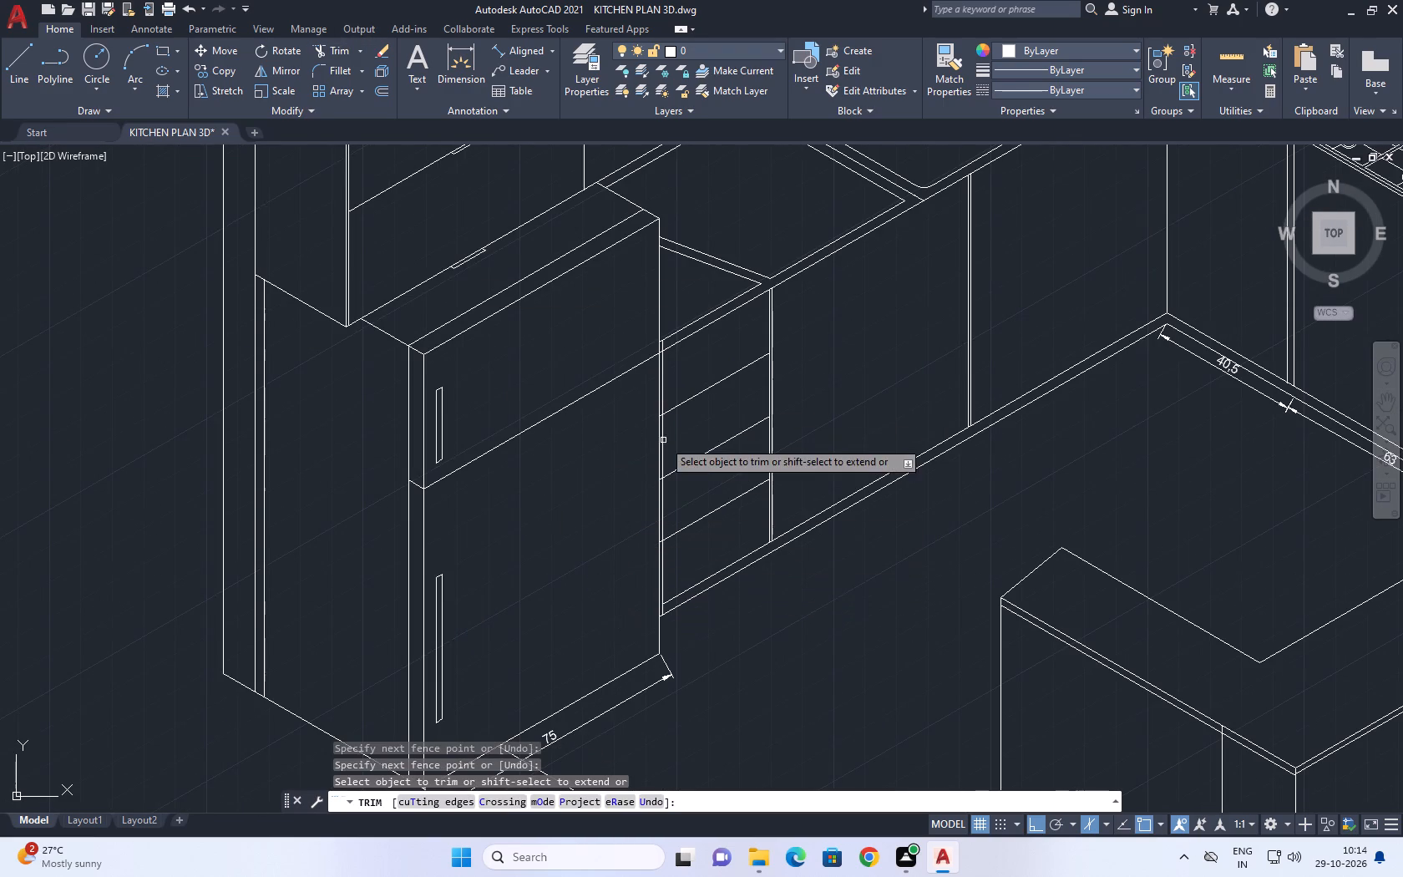
# Trim the short ends of the three drawer lines between the double vertical lines beside the refrigerator.
pyautogui.scroll(4, 662, 411)
pyautogui.click(636, 432)
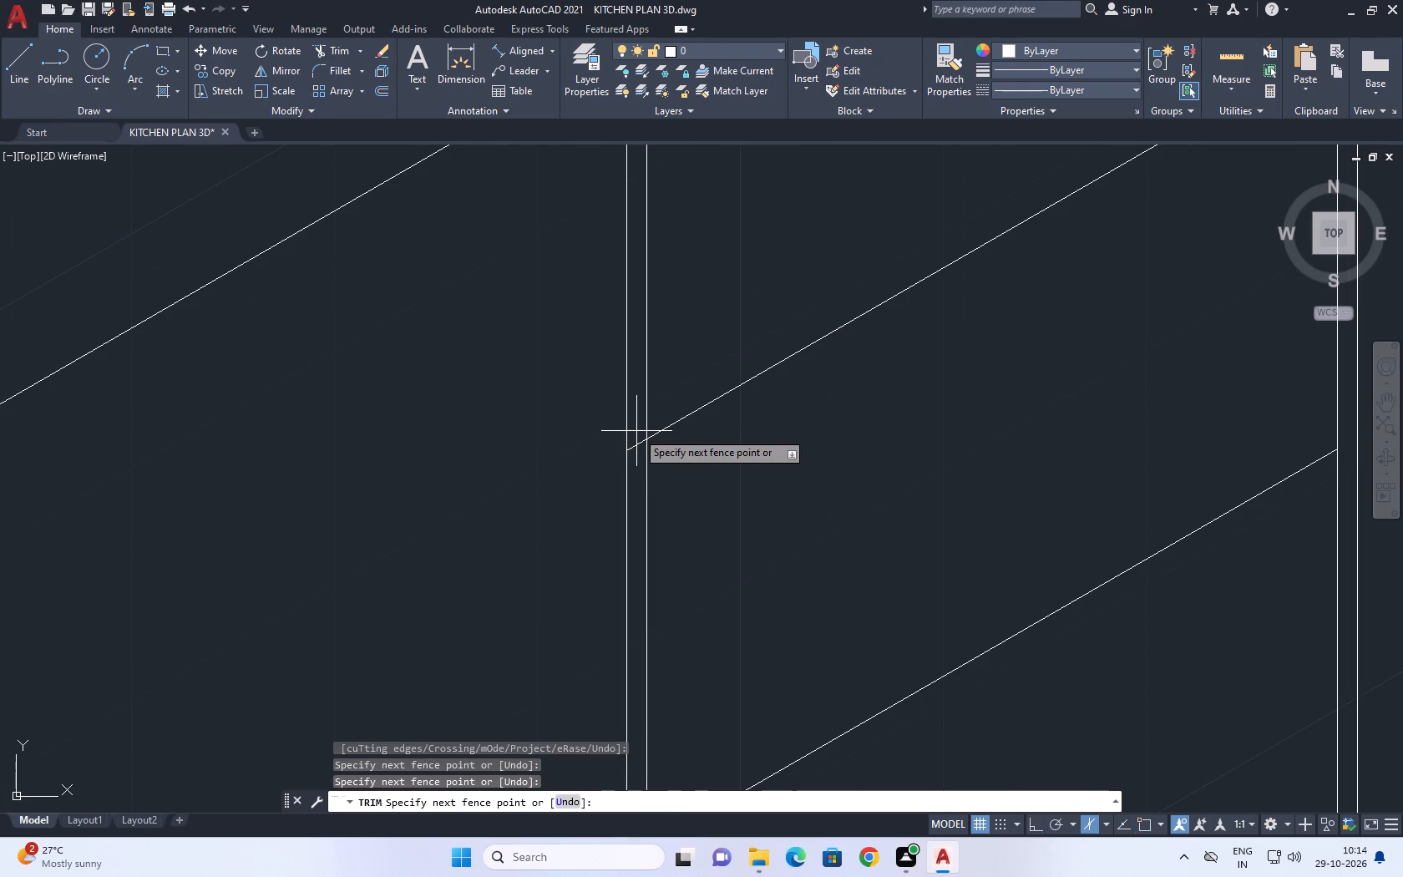
pyautogui.click(639, 453)
pyautogui.scroll(-4, 674, 421)
pyautogui.scroll(2, 675, 558)
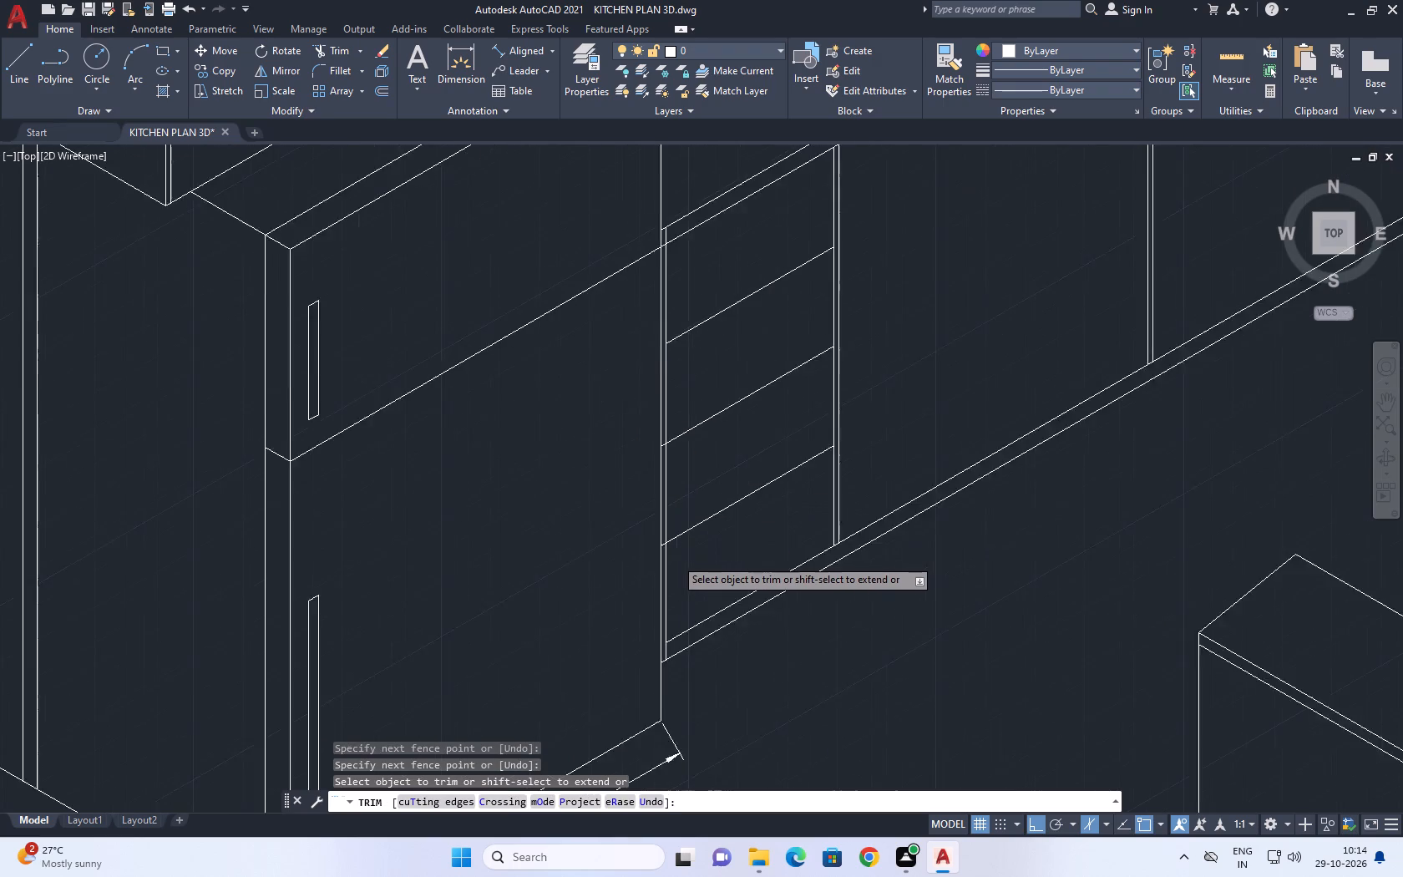
pyautogui.scroll(2, 661, 550)
pyautogui.click(634, 520)
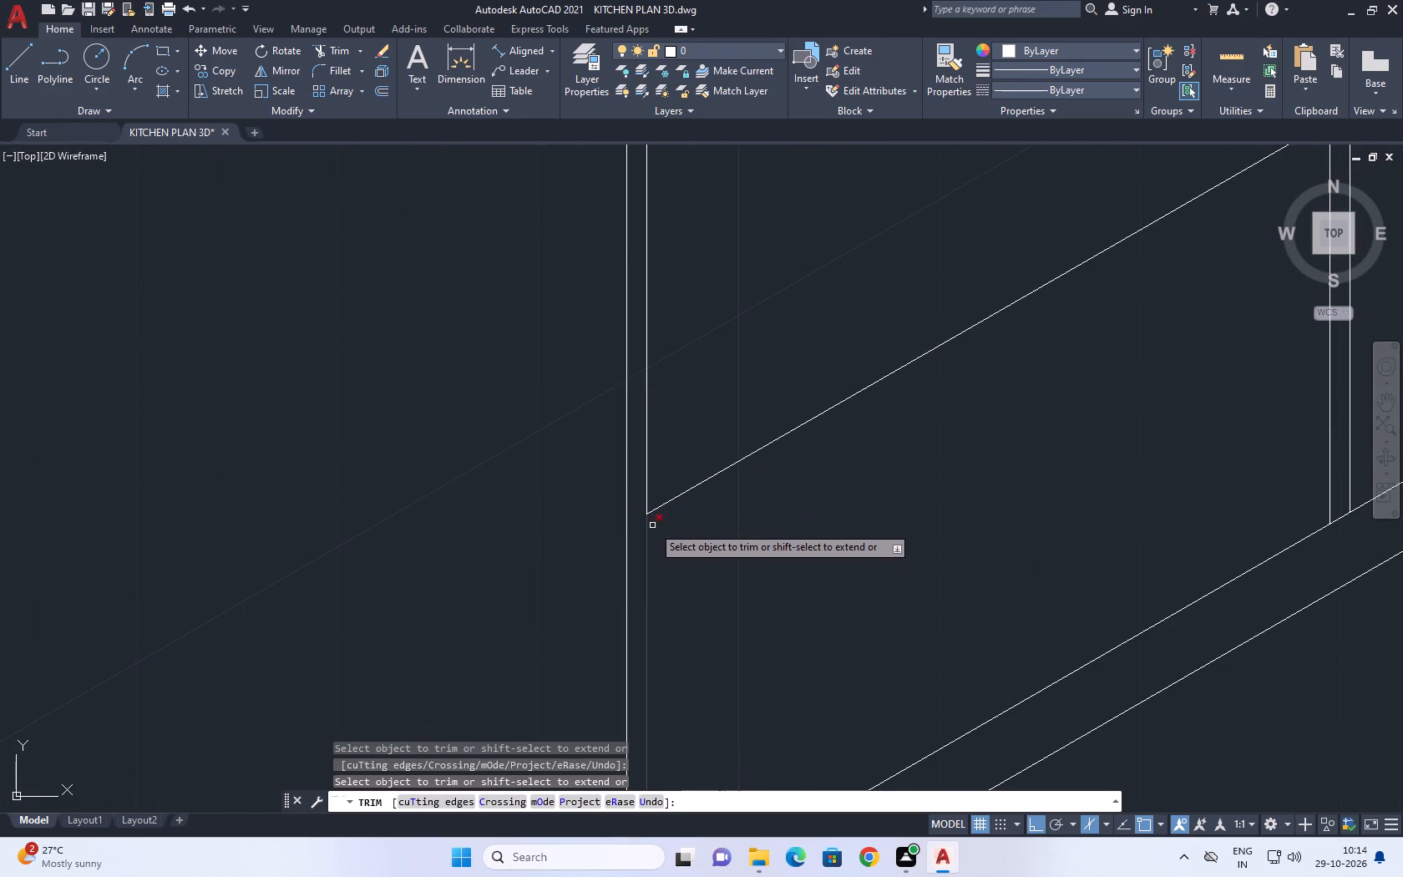
pyautogui.scroll(-2, 652, 525)
pyautogui.scroll(3, 645, 359)
pyautogui.click(649, 375)
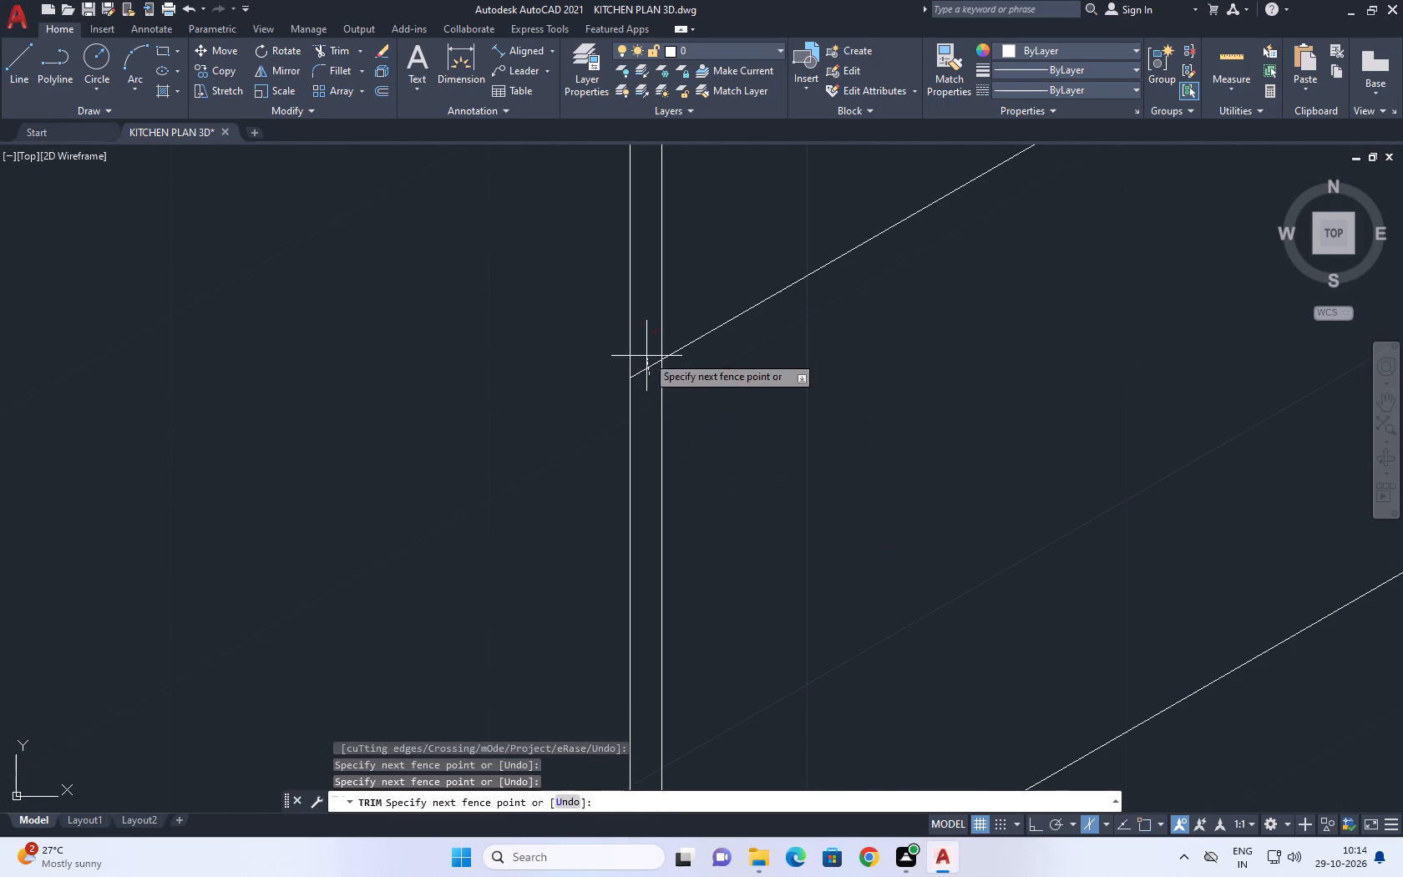
pyautogui.click(644, 312)
pyautogui.rightClick(709, 417)
pyautogui.click(738, 449)
# Copy the middle drawer line 0.25 upward and 0.25 downward.
pyautogui.scroll(-5, 723, 438)
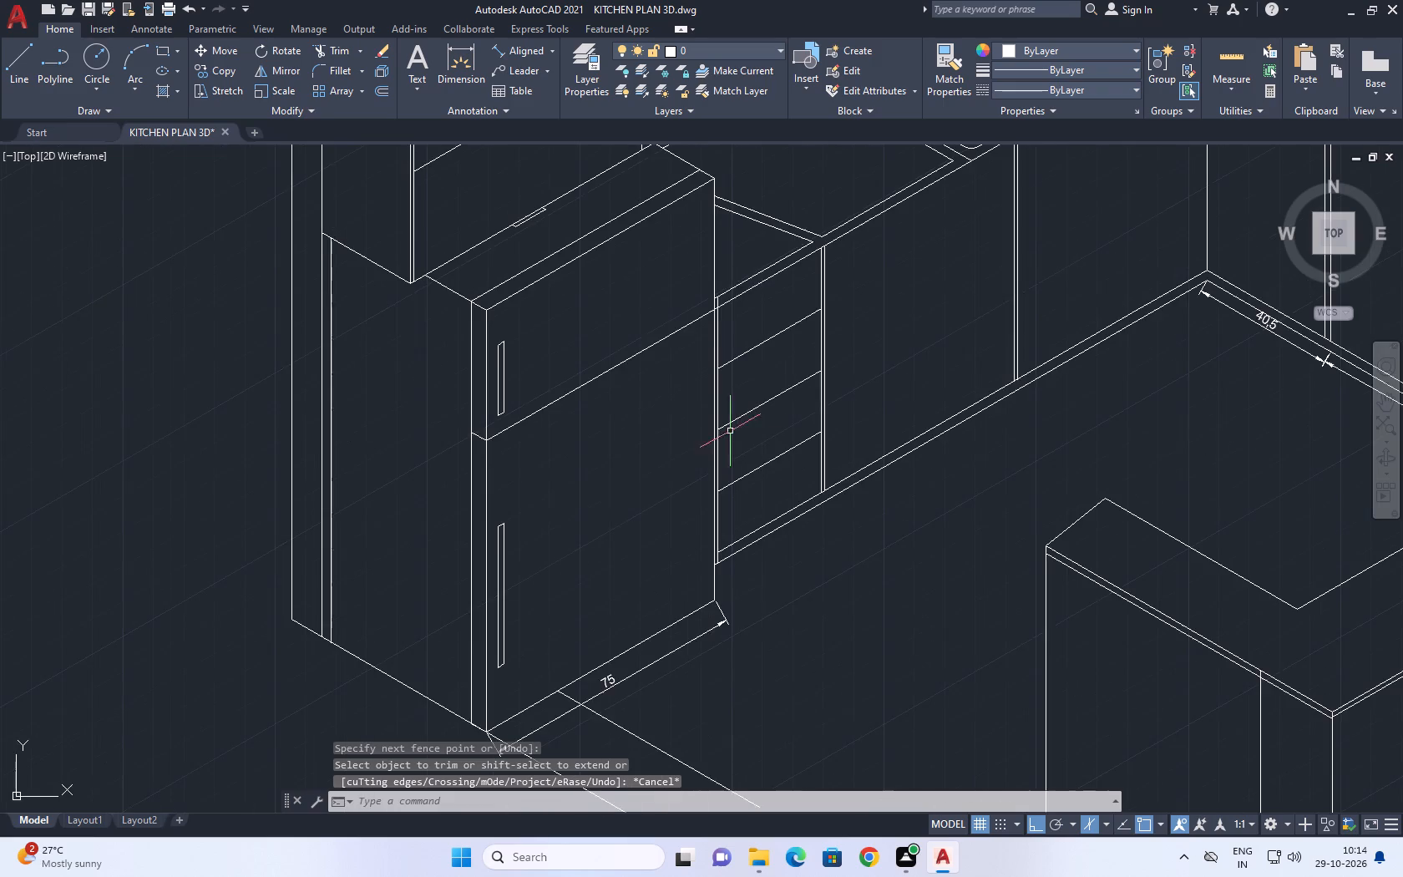
pyautogui.moveTo(775, 405); pyautogui.dragTo(704, 525, button='middle')
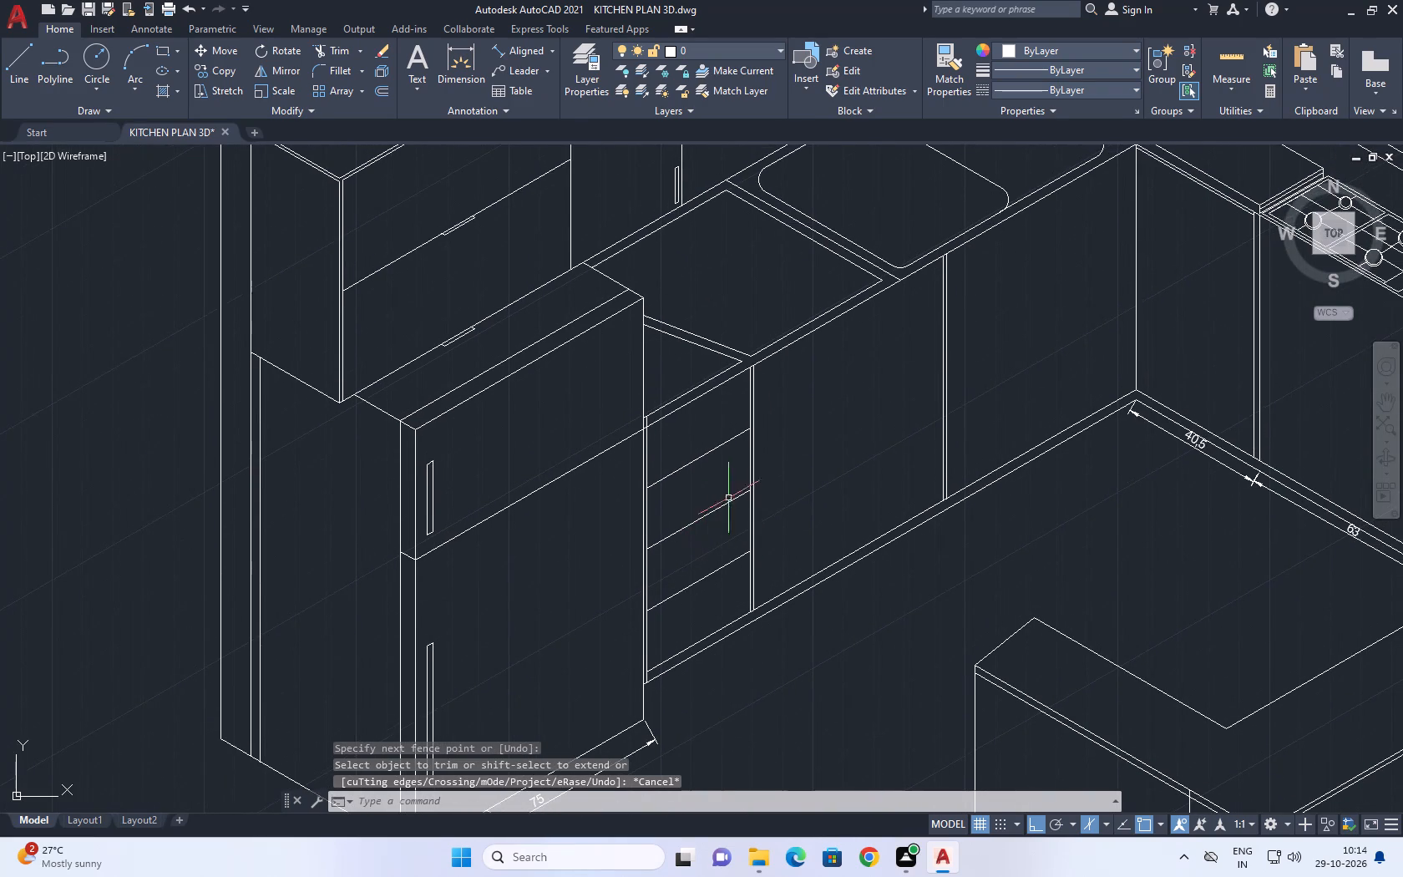
pyautogui.moveTo(620, 556); pyautogui.dragTo(690, 628, button='middle')
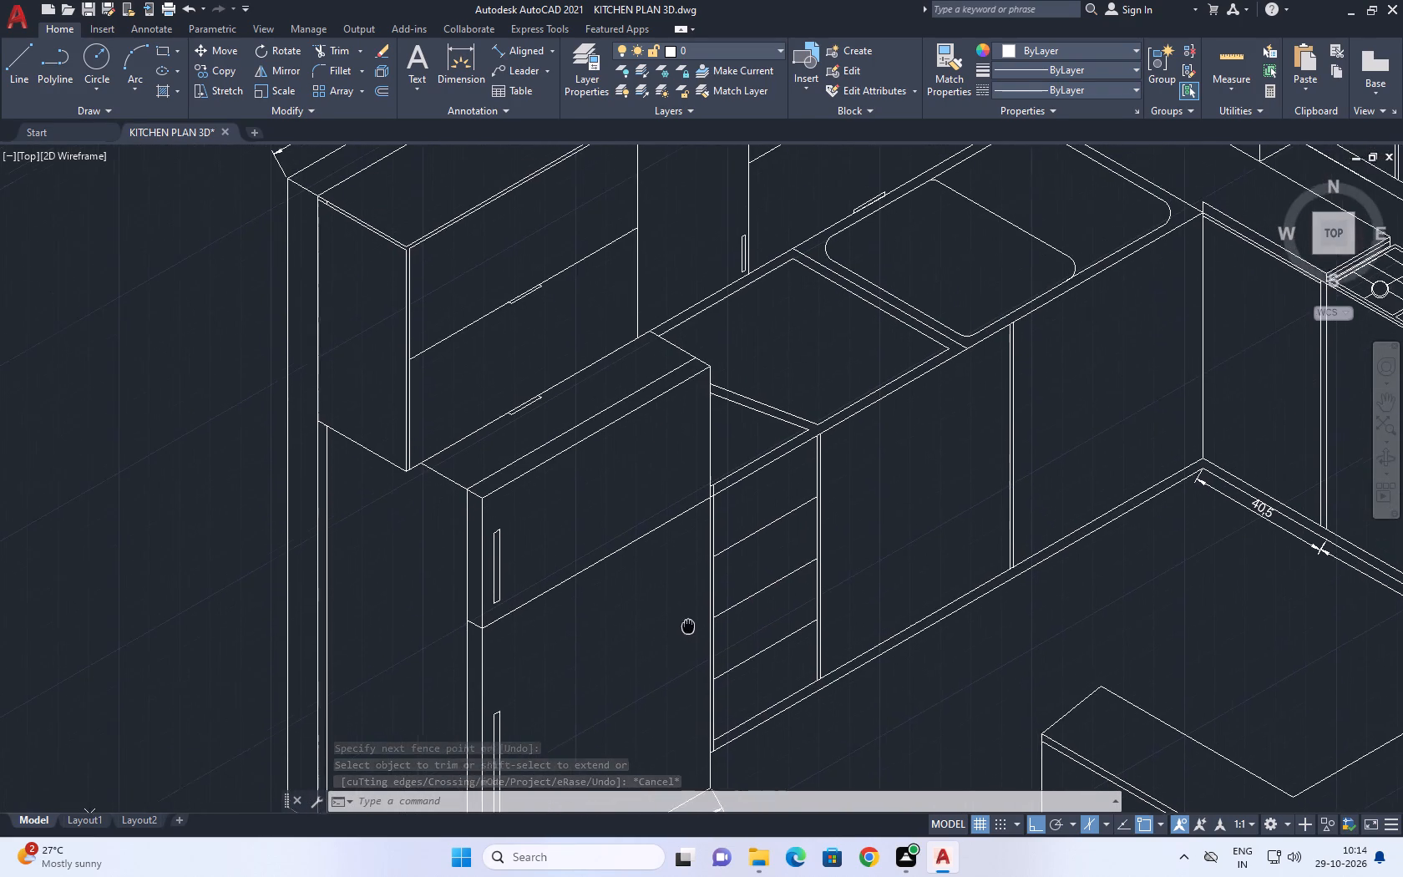
pyautogui.moveTo(690, 628); pyautogui.dragTo(691, 629, button='middle')
pyautogui.moveTo(752, 551); pyautogui.dragTo(715, 396, button='middle')
pyautogui.scroll(1, 715, 461)
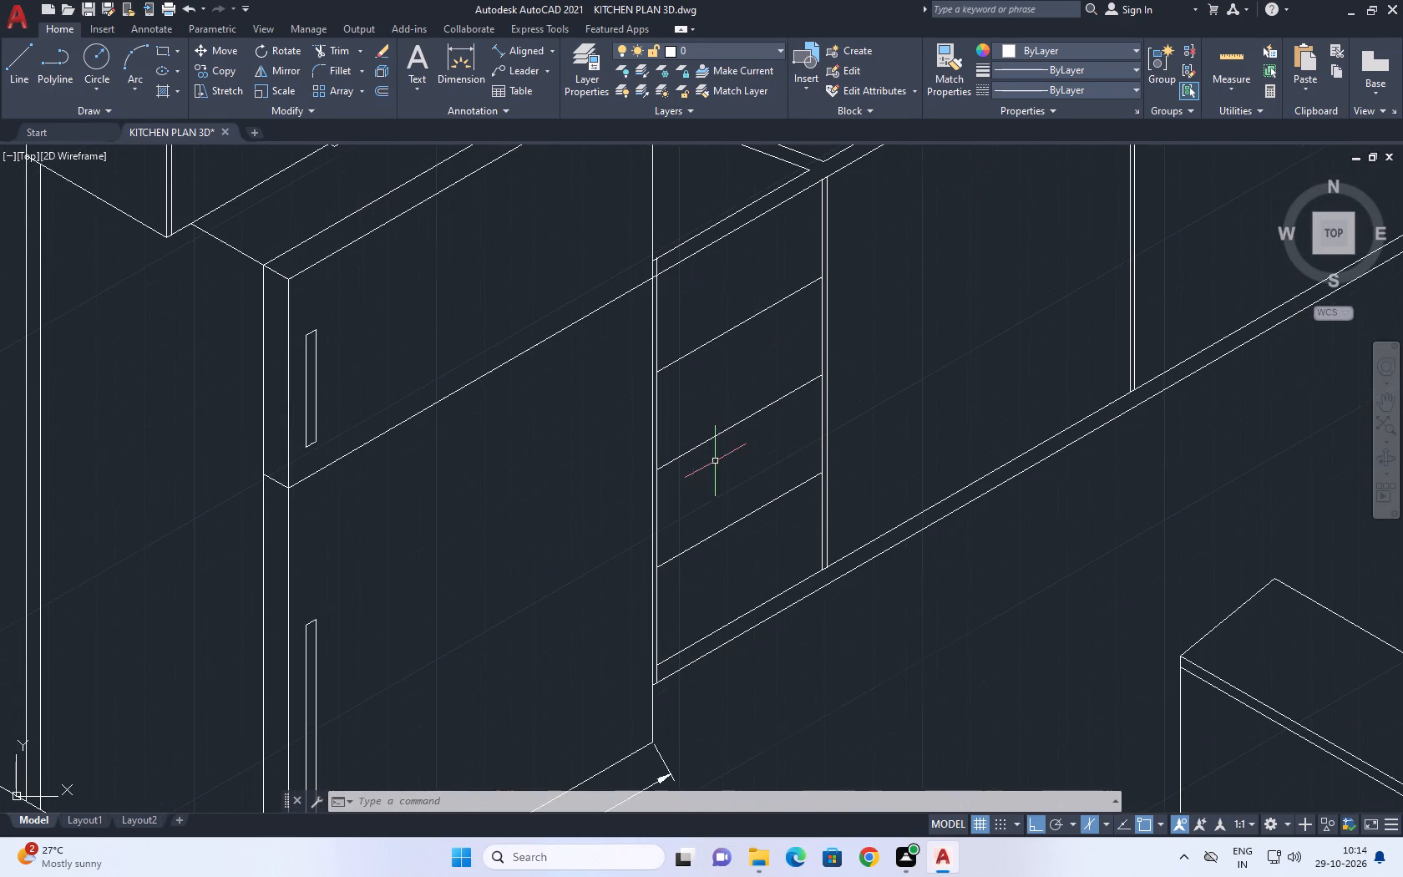
pyautogui.moveTo(732, 450); pyautogui.dragTo(721, 403)
pyautogui.click(714, 385)
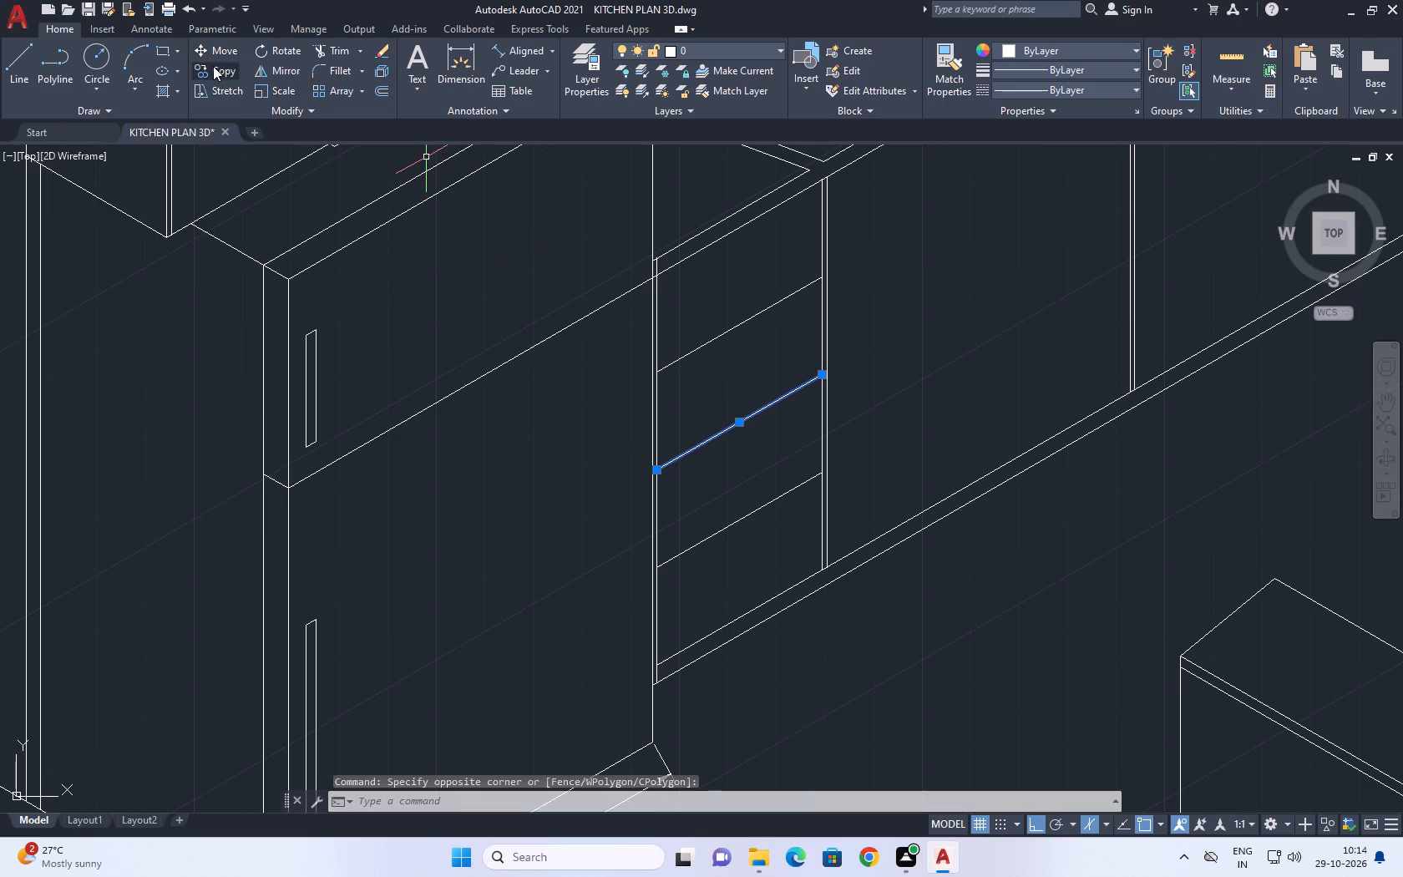
pyautogui.click(216, 71)
pyautogui.scroll(3, 722, 418)
pyautogui.click(722, 413)
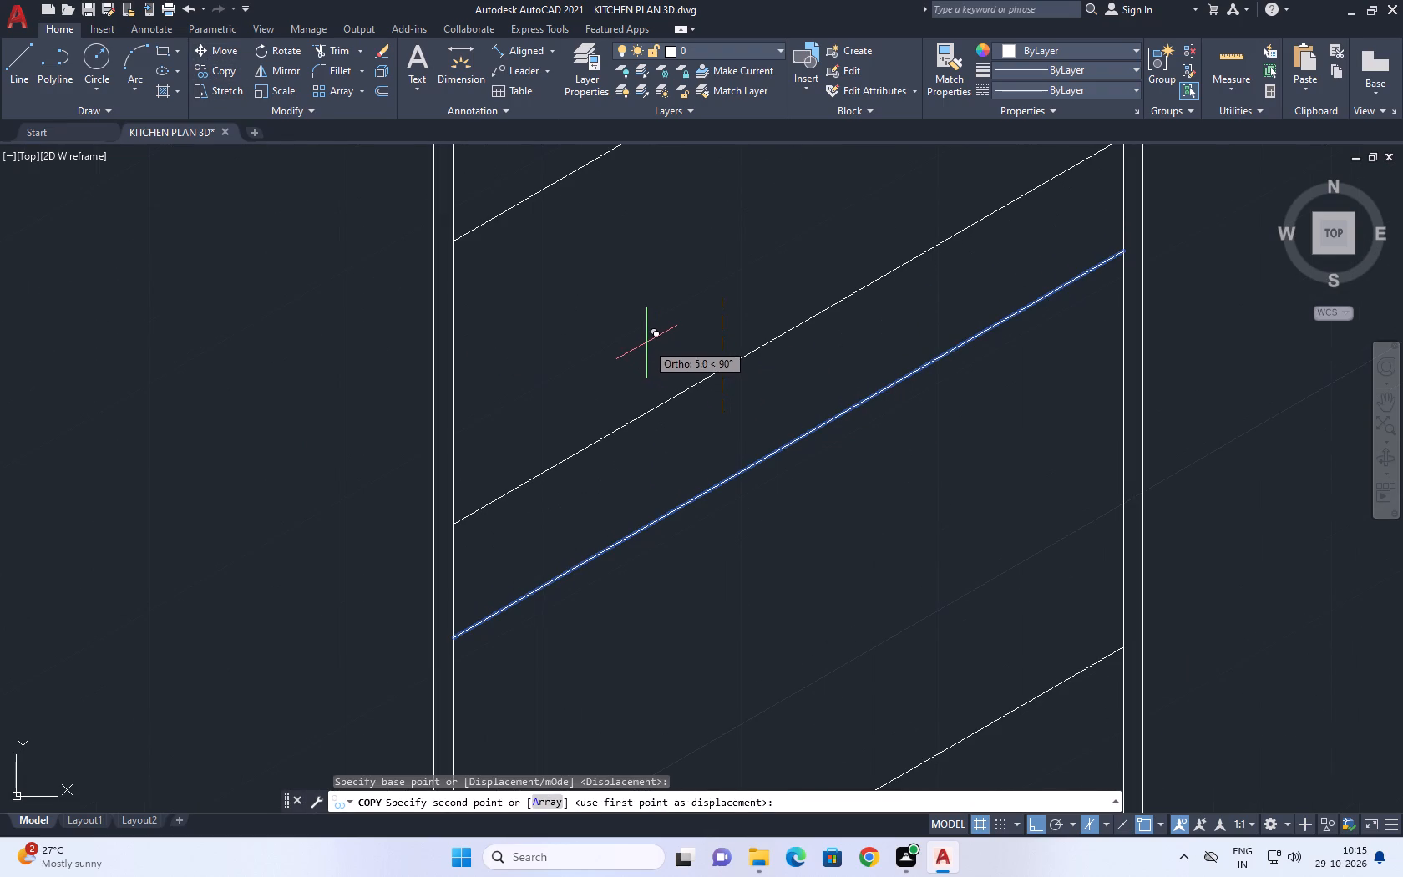
pyautogui.write('0.25')
pyautogui.press('Return')
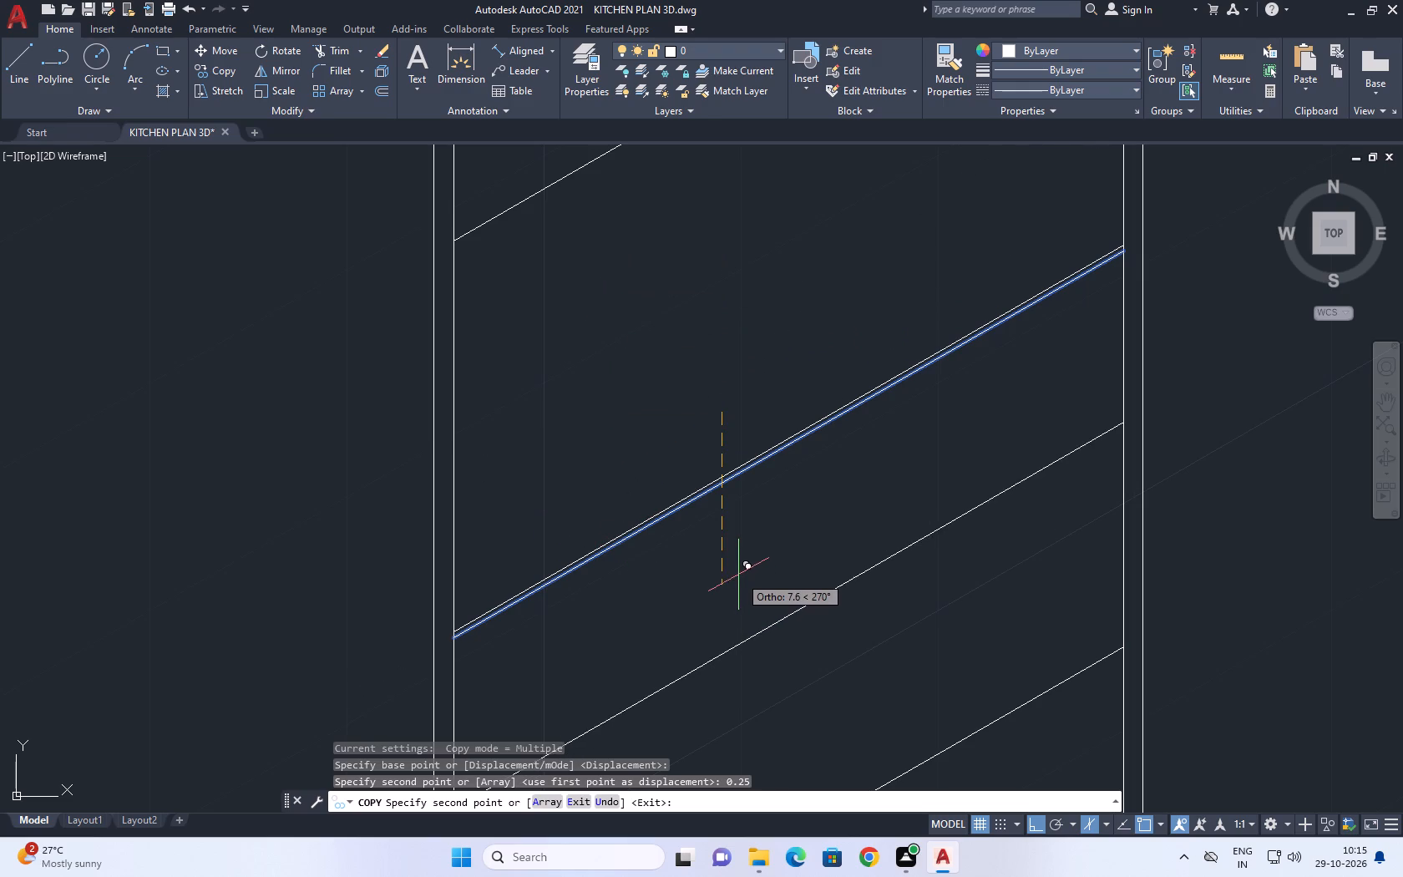
pyautogui.write('0.25')
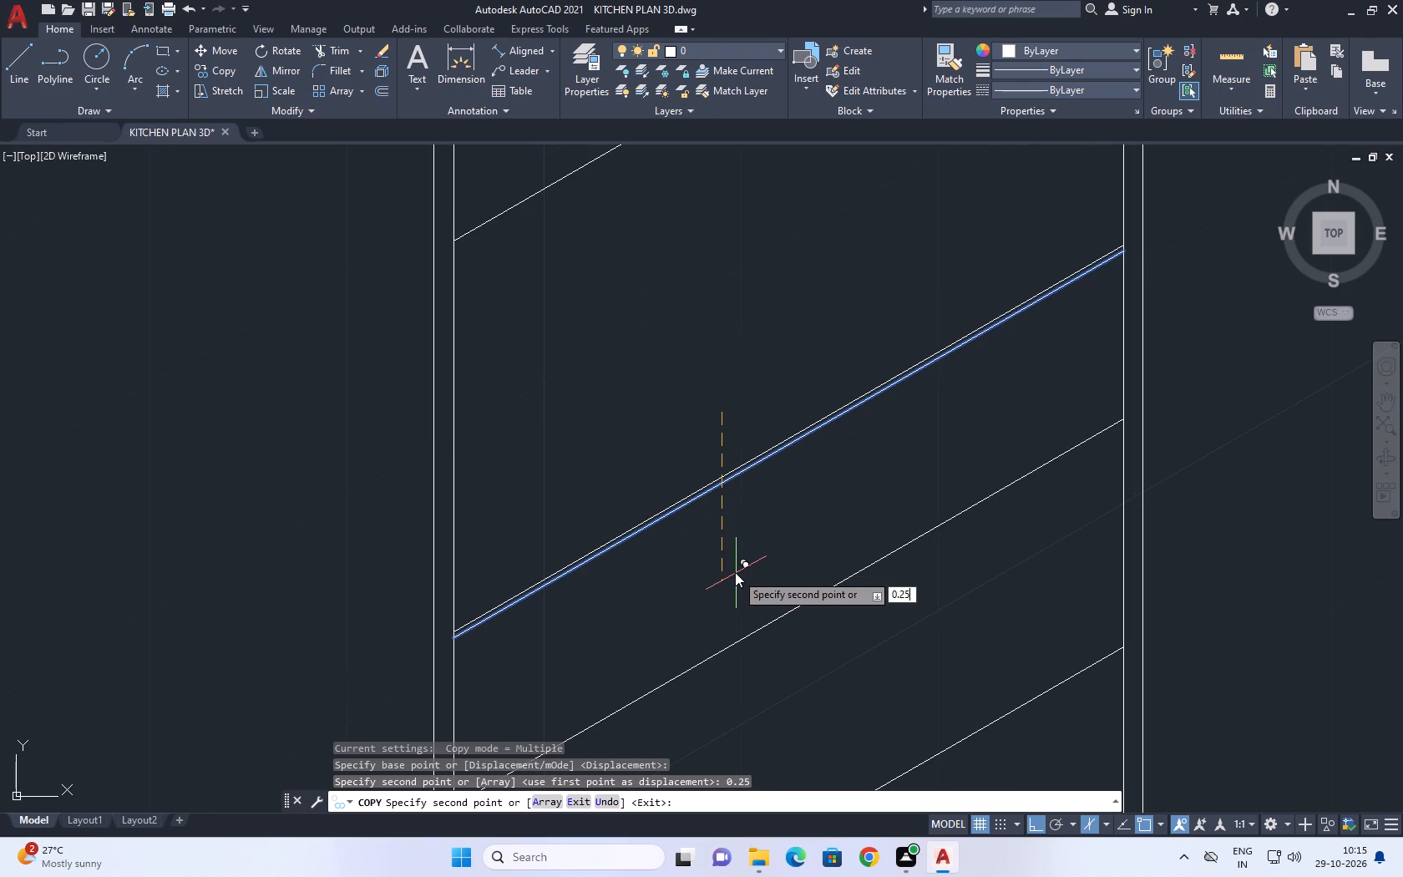
pyautogui.press('Return')
pyautogui.rightClick(713, 568)
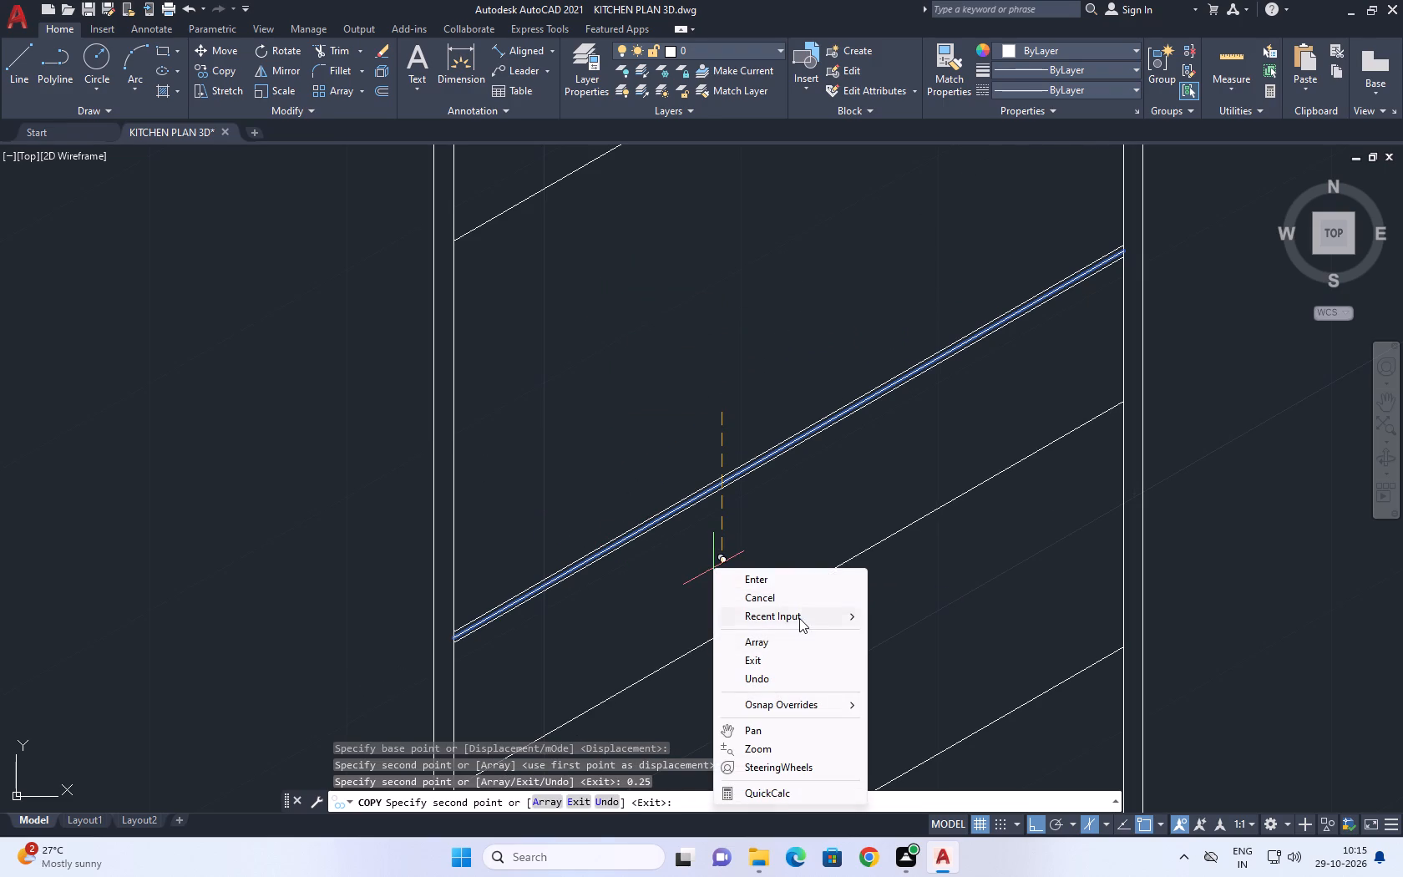
pyautogui.click(802, 596)
# Erase the original middle drawer line between its two copies.
pyautogui.scroll(2, 501, 601)
pyautogui.click(489, 627)
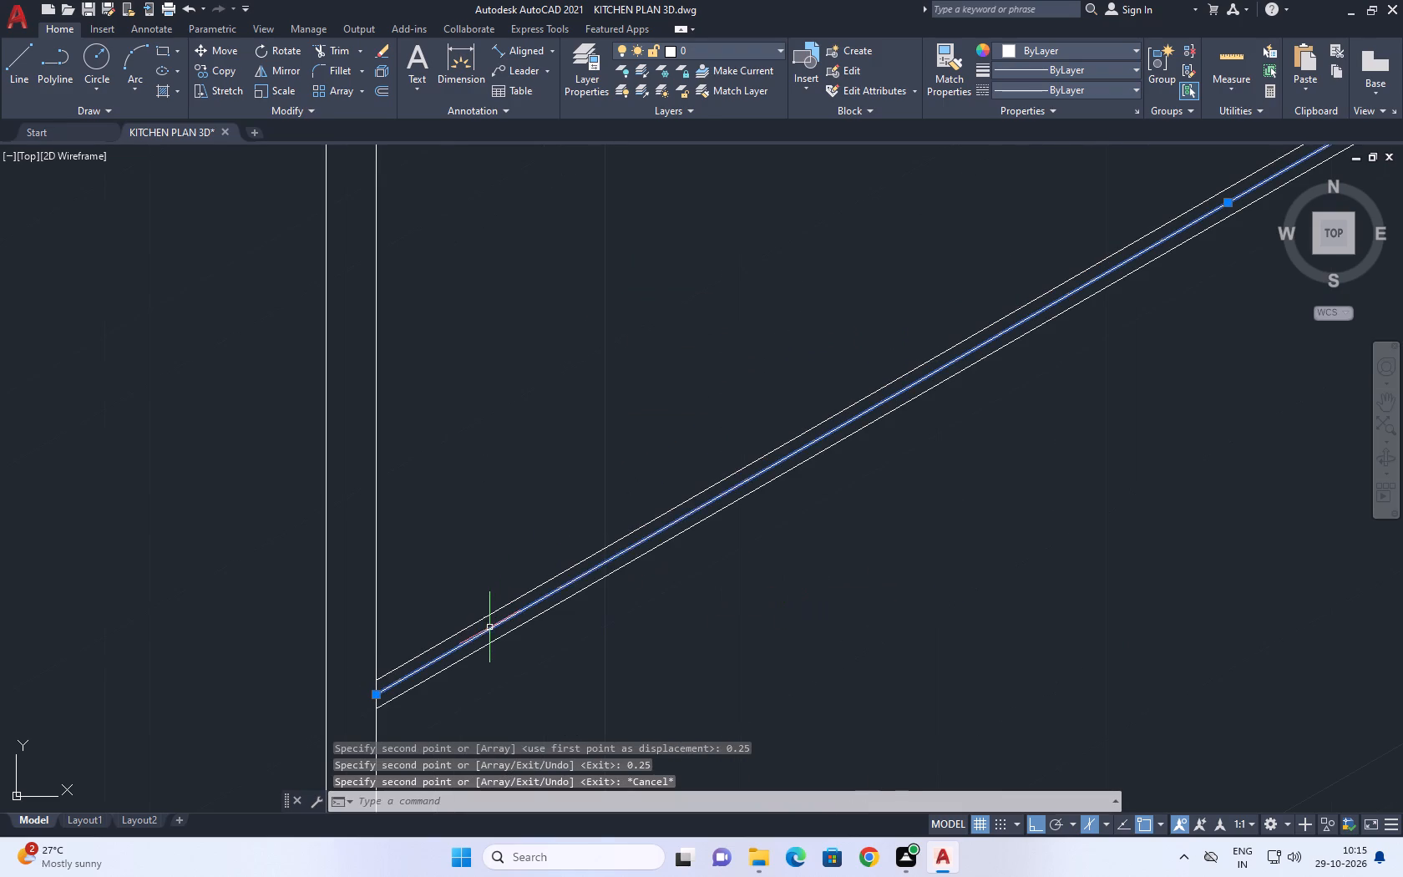
pyautogui.rightClick(565, 413)
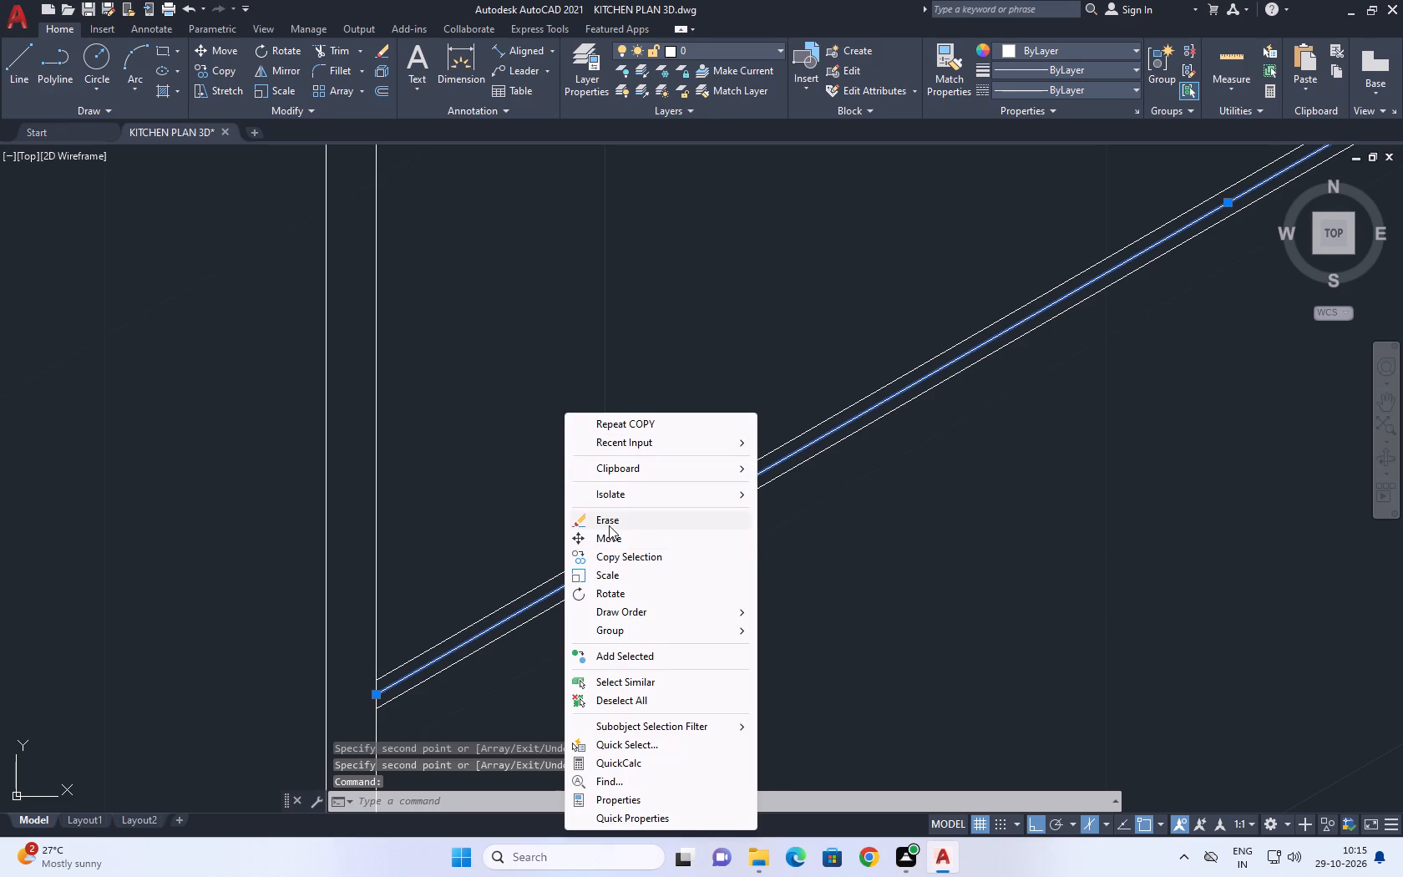
pyautogui.click(611, 523)
# Copy the lowest drawer line 0.25 upward and 0.25 downward.
pyautogui.scroll(-3, 666, 493)
pyautogui.moveTo(770, 616); pyautogui.dragTo(762, 413, button='middle')
pyautogui.click(746, 526)
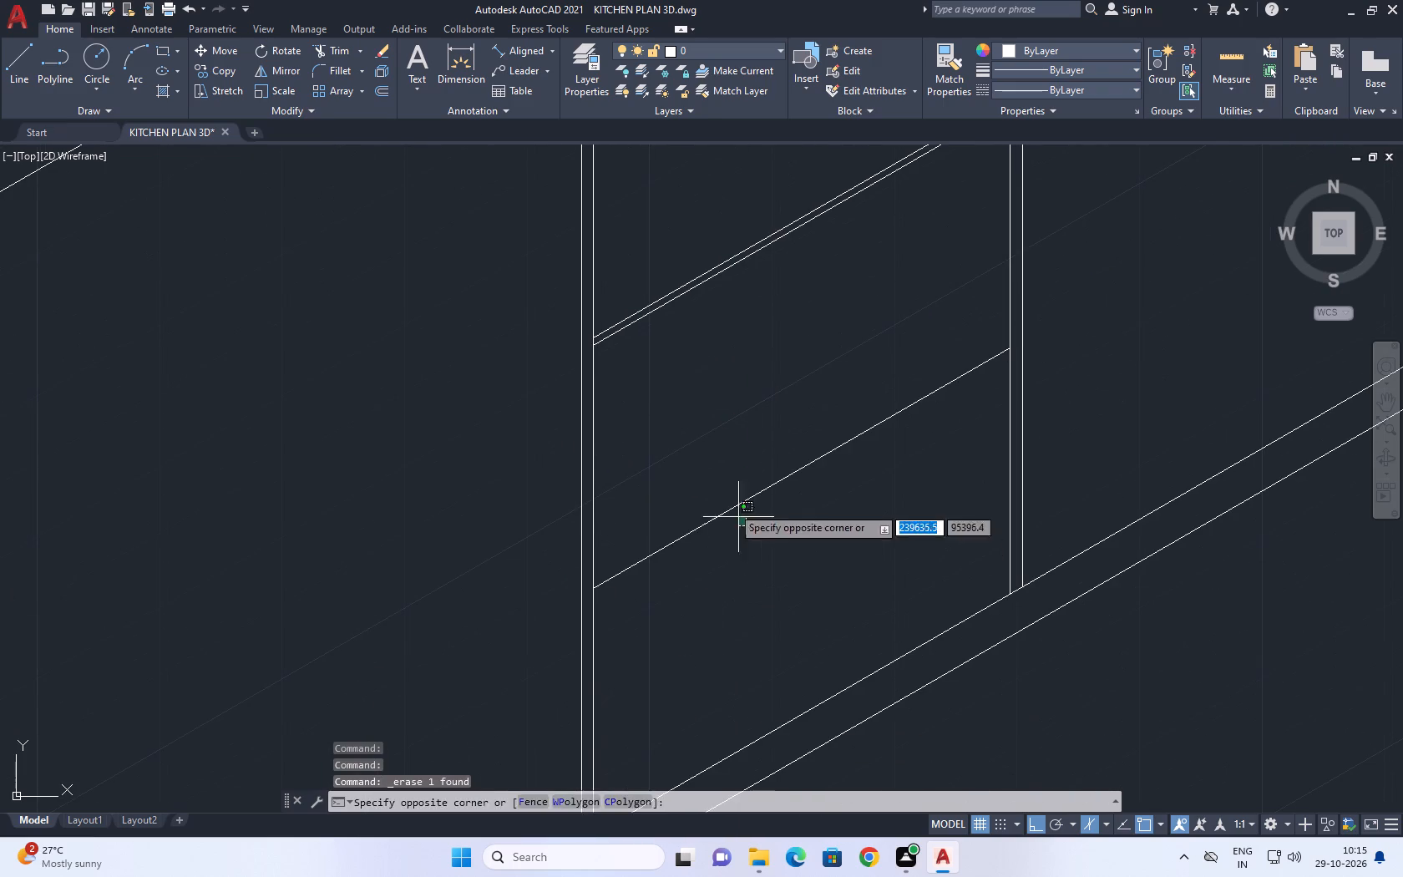
pyautogui.click(716, 482)
pyautogui.moveTo(228, 70); pyautogui.dragTo(227, 94)
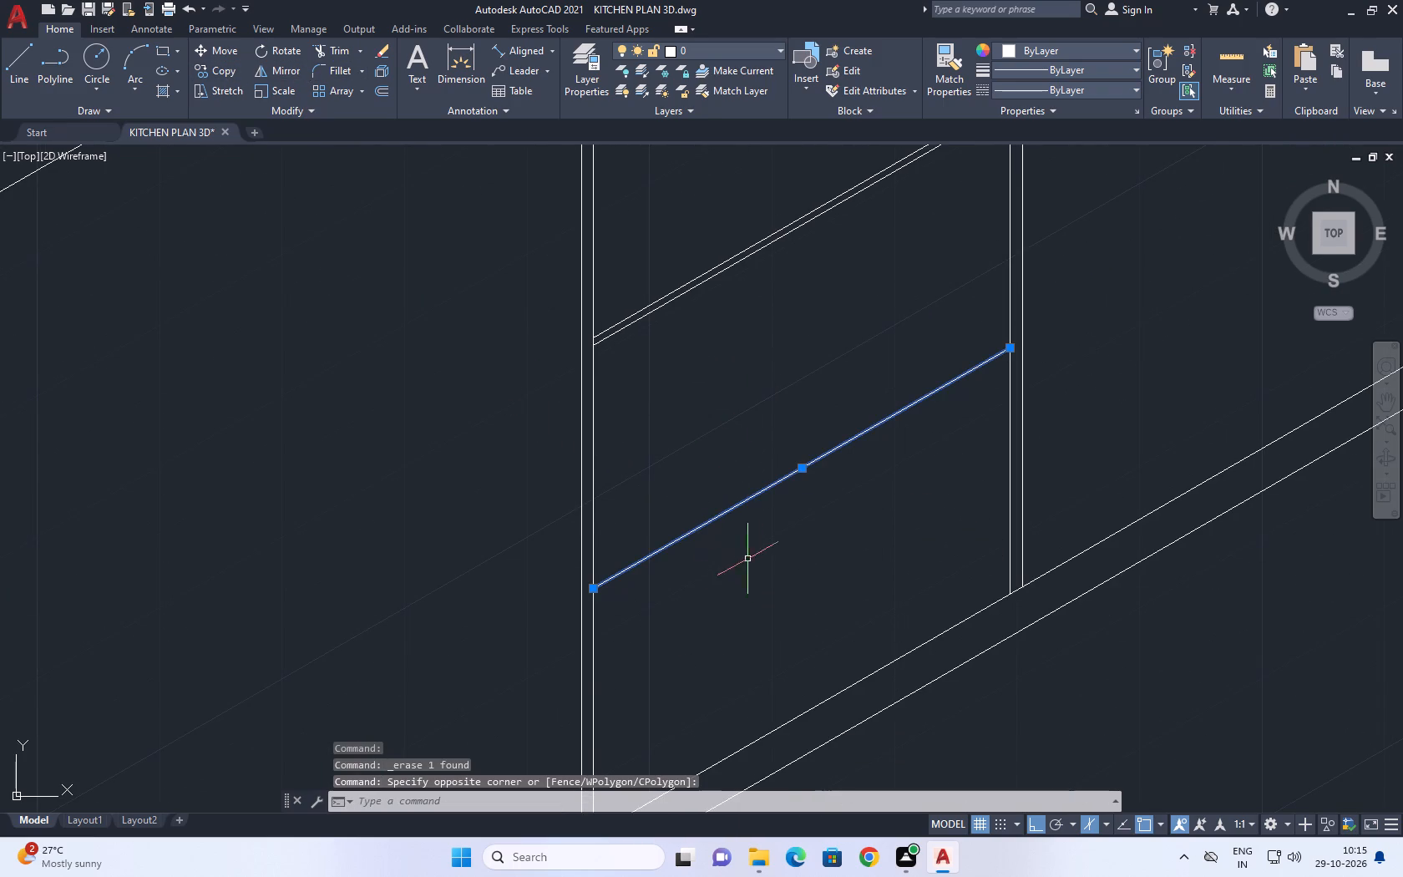
pyautogui.click(233, 76)
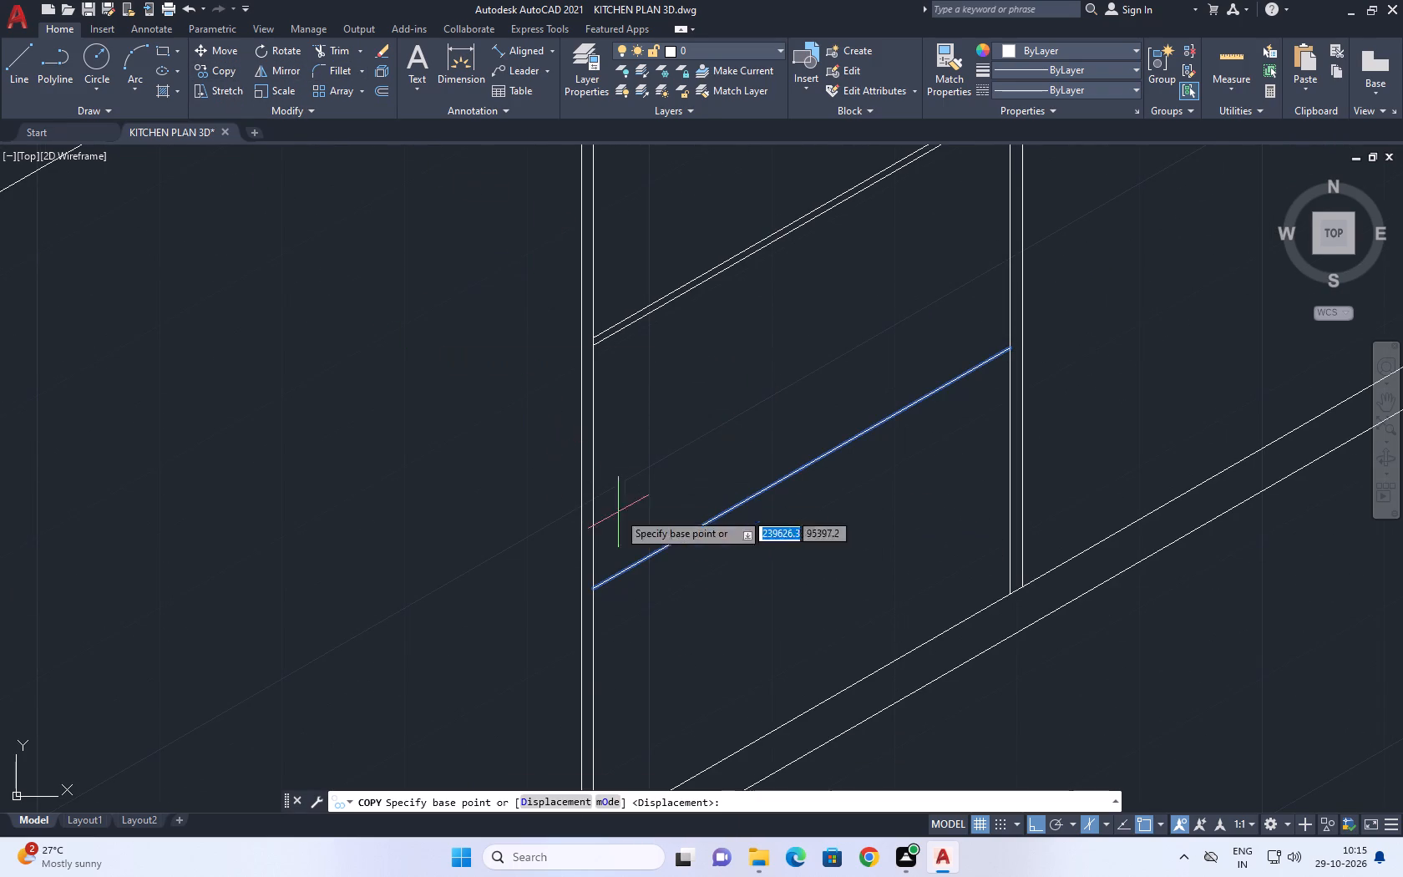
pyautogui.click(665, 528)
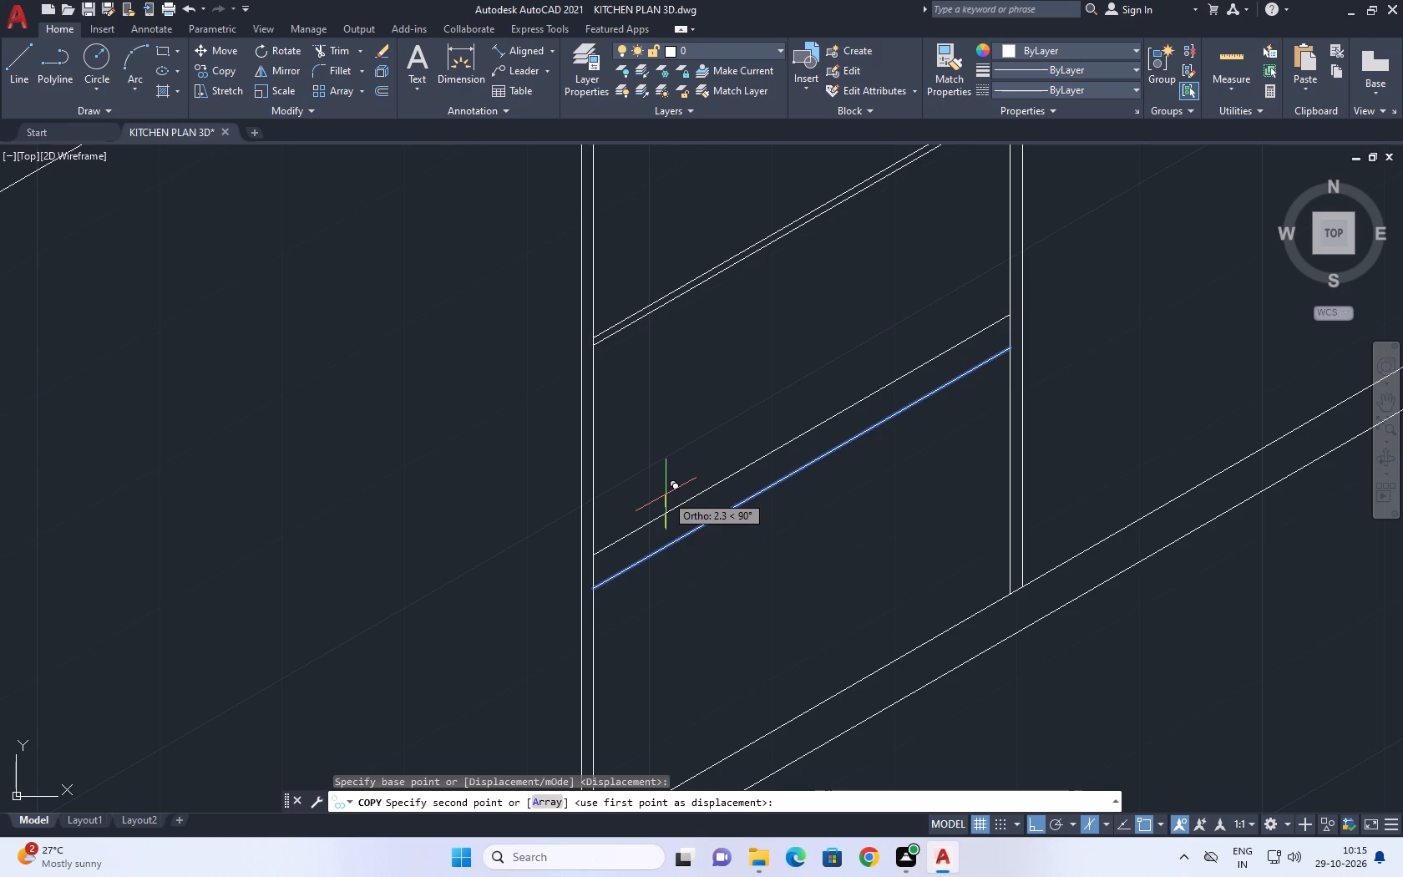
pyautogui.write('0.25')
pyautogui.press('Return')
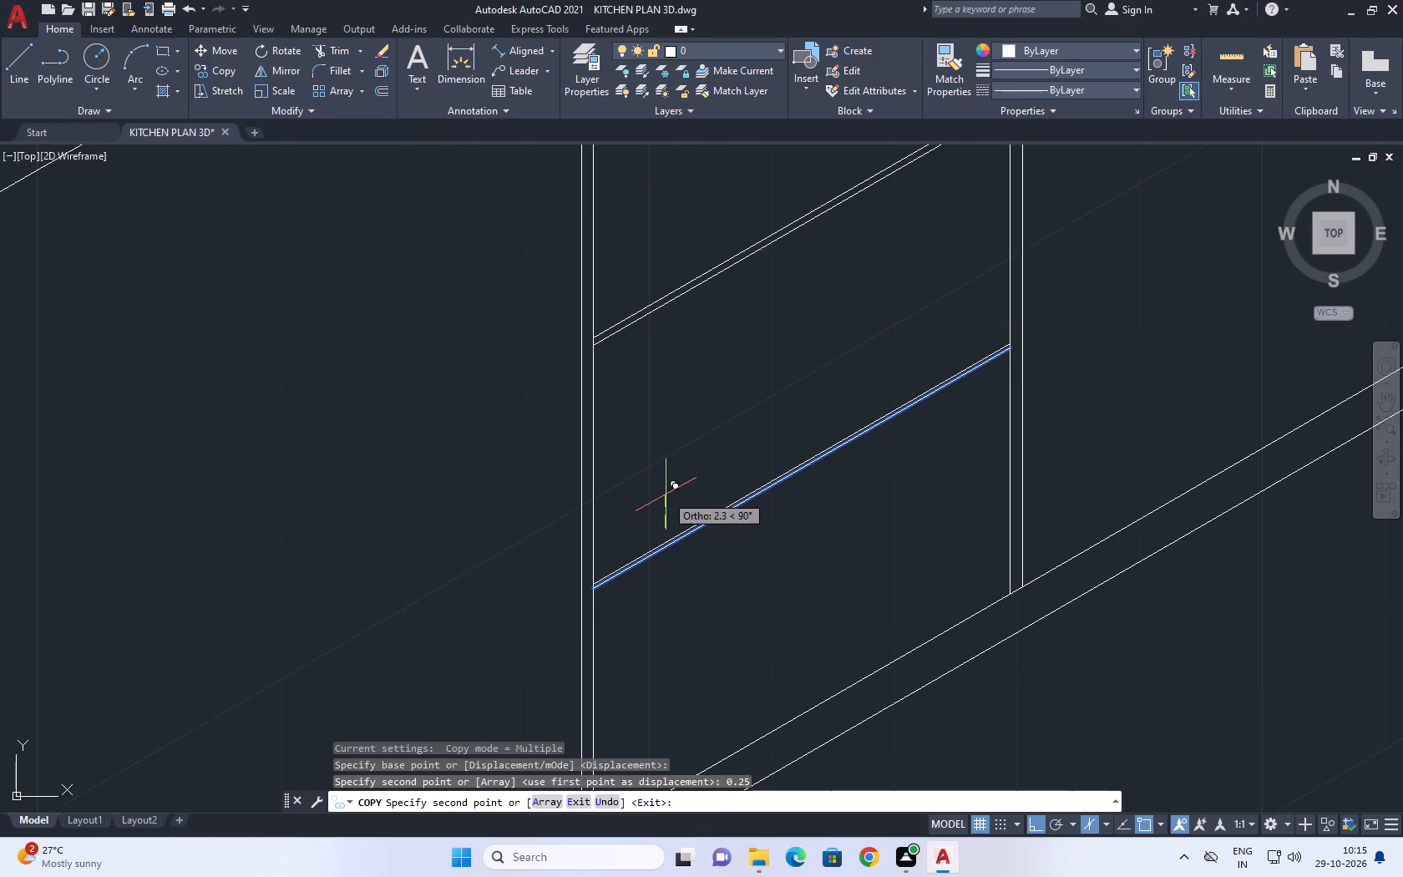
pyautogui.write('0.2')
pyautogui.press('5')
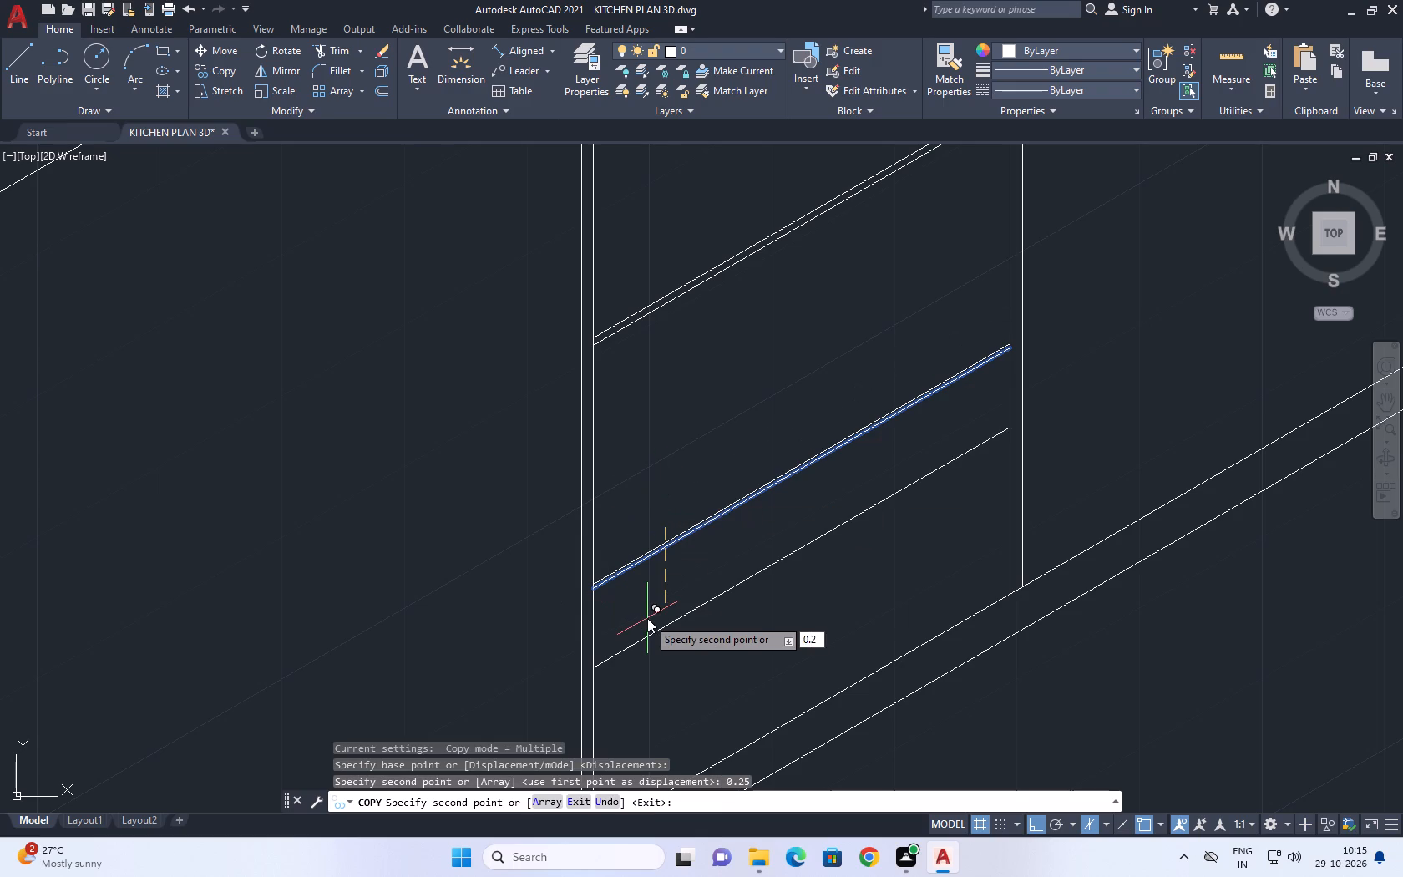
pyautogui.press('Return')
pyautogui.rightClick(661, 483)
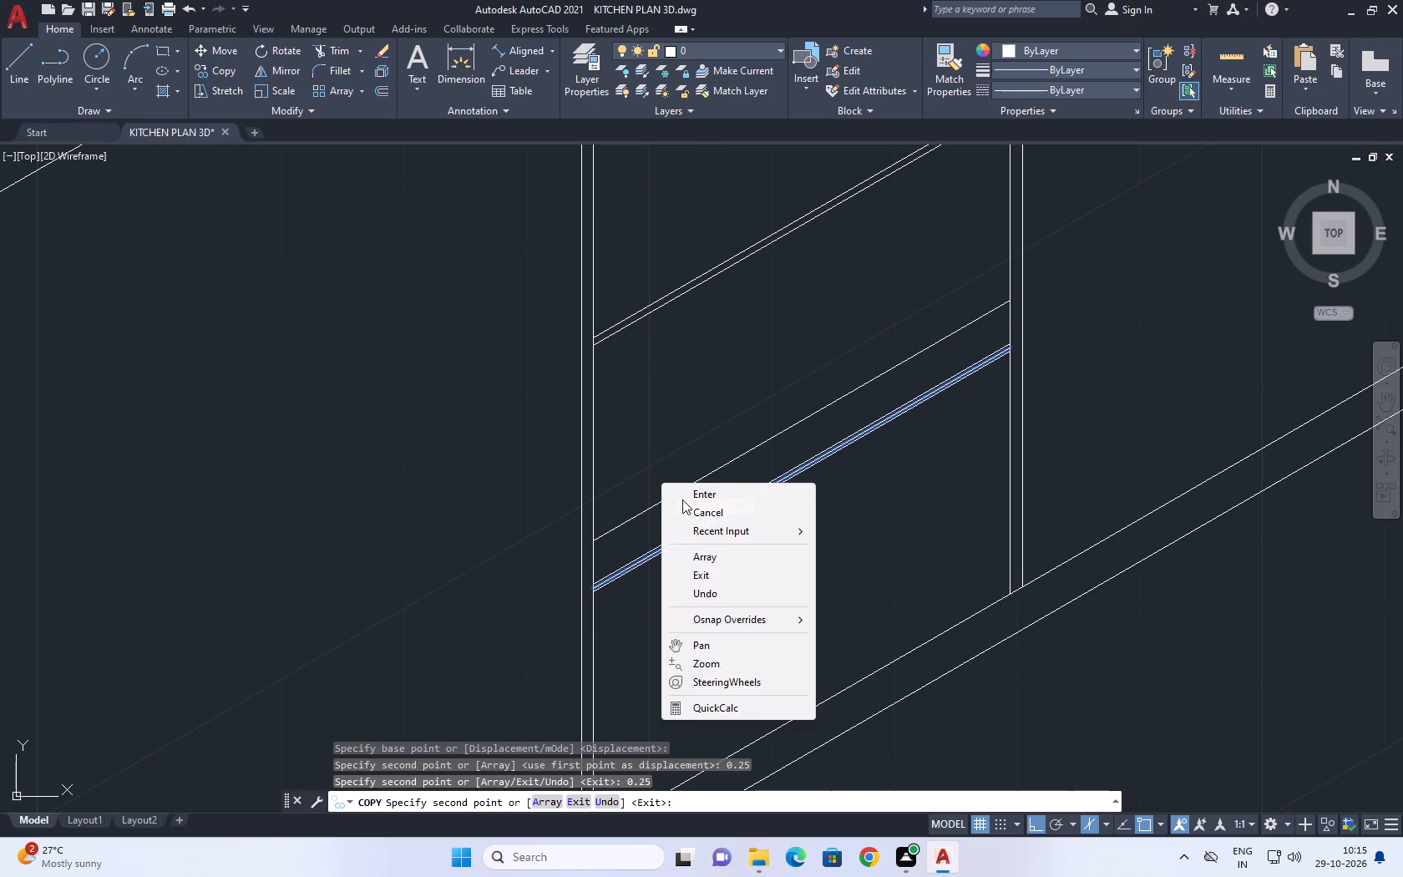
pyautogui.click(688, 515)
# Erase the original lowest drawer line between its two copies.
pyautogui.scroll(2, 669, 582)
pyautogui.scroll(1, 570, 566)
pyautogui.click(571, 583)
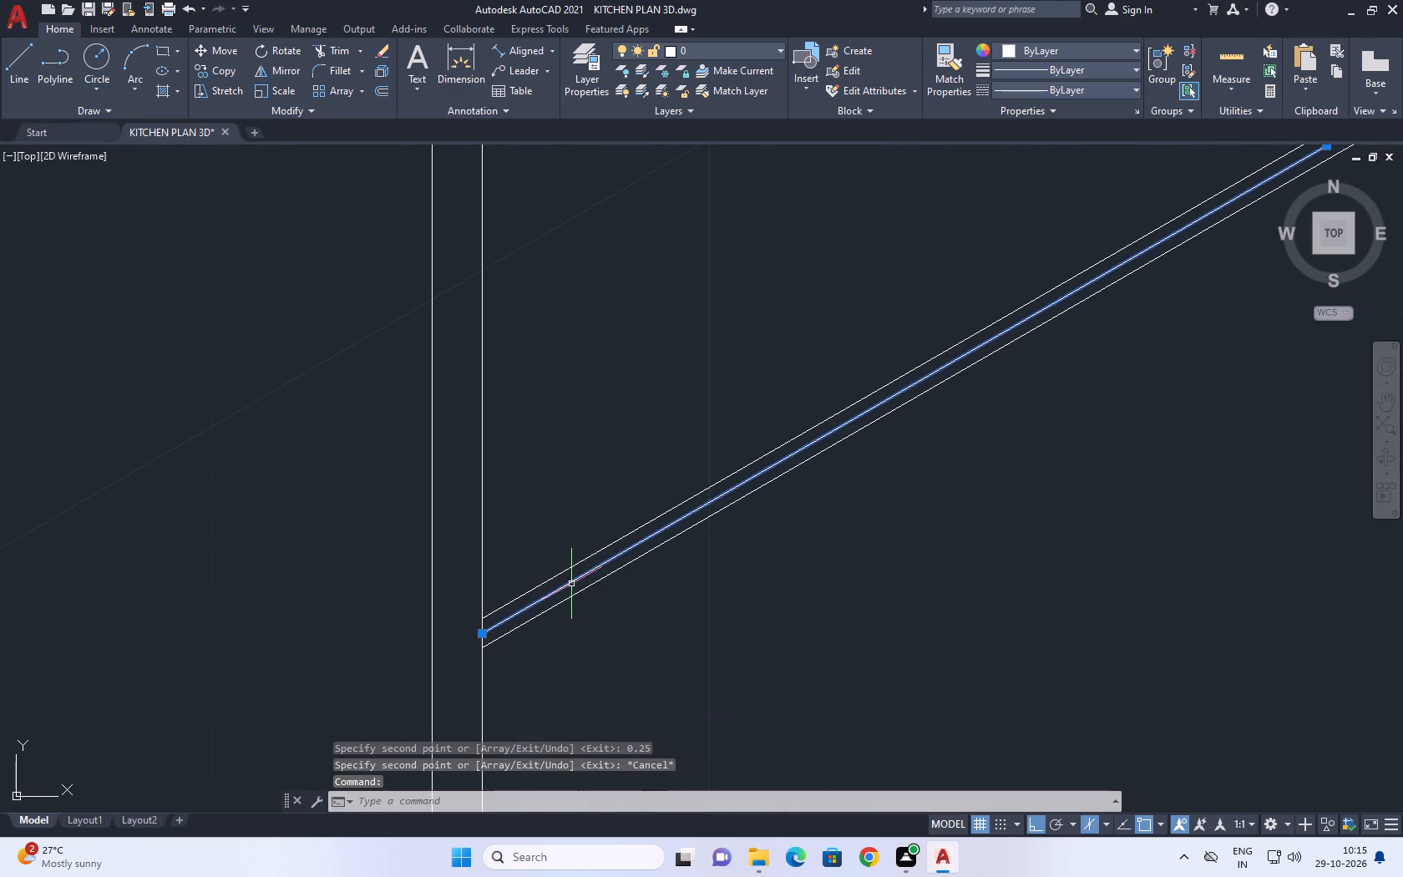
pyautogui.rightClick(587, 413)
pyautogui.click(644, 515)
pyautogui.scroll(-3, 718, 504)
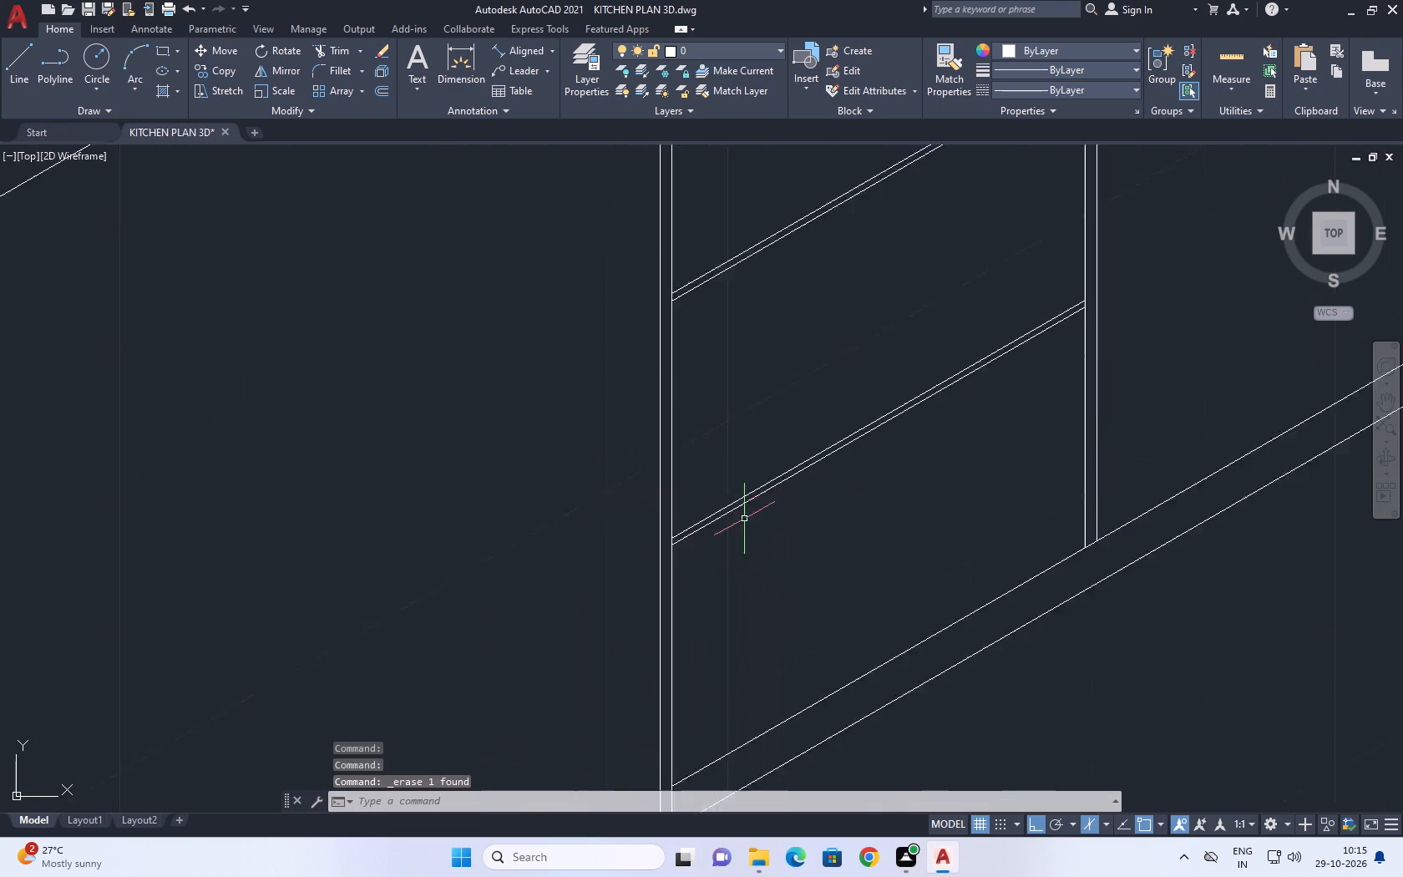
# Copy the top drawer line 0.25 upward and 0.25 downward.
pyautogui.scroll(-1, 745, 519)
pyautogui.moveTo(744, 399); pyautogui.dragTo(833, 642, button='middle')
pyautogui.click(859, 468)
pyautogui.click(830, 385)
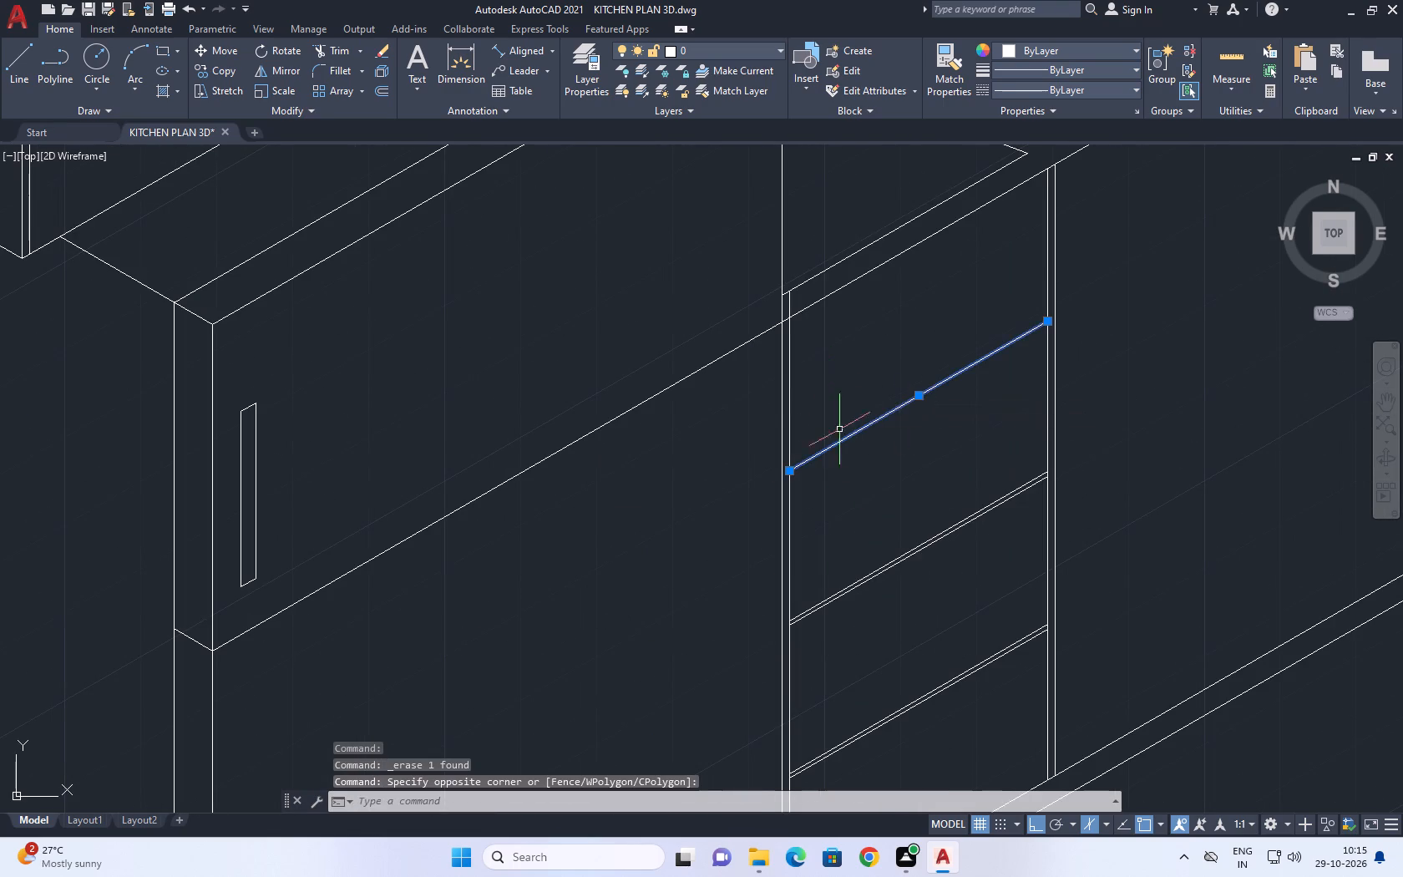
pyautogui.moveTo(937, 396); pyautogui.dragTo(908, 501, button='middle')
pyautogui.click(234, 67)
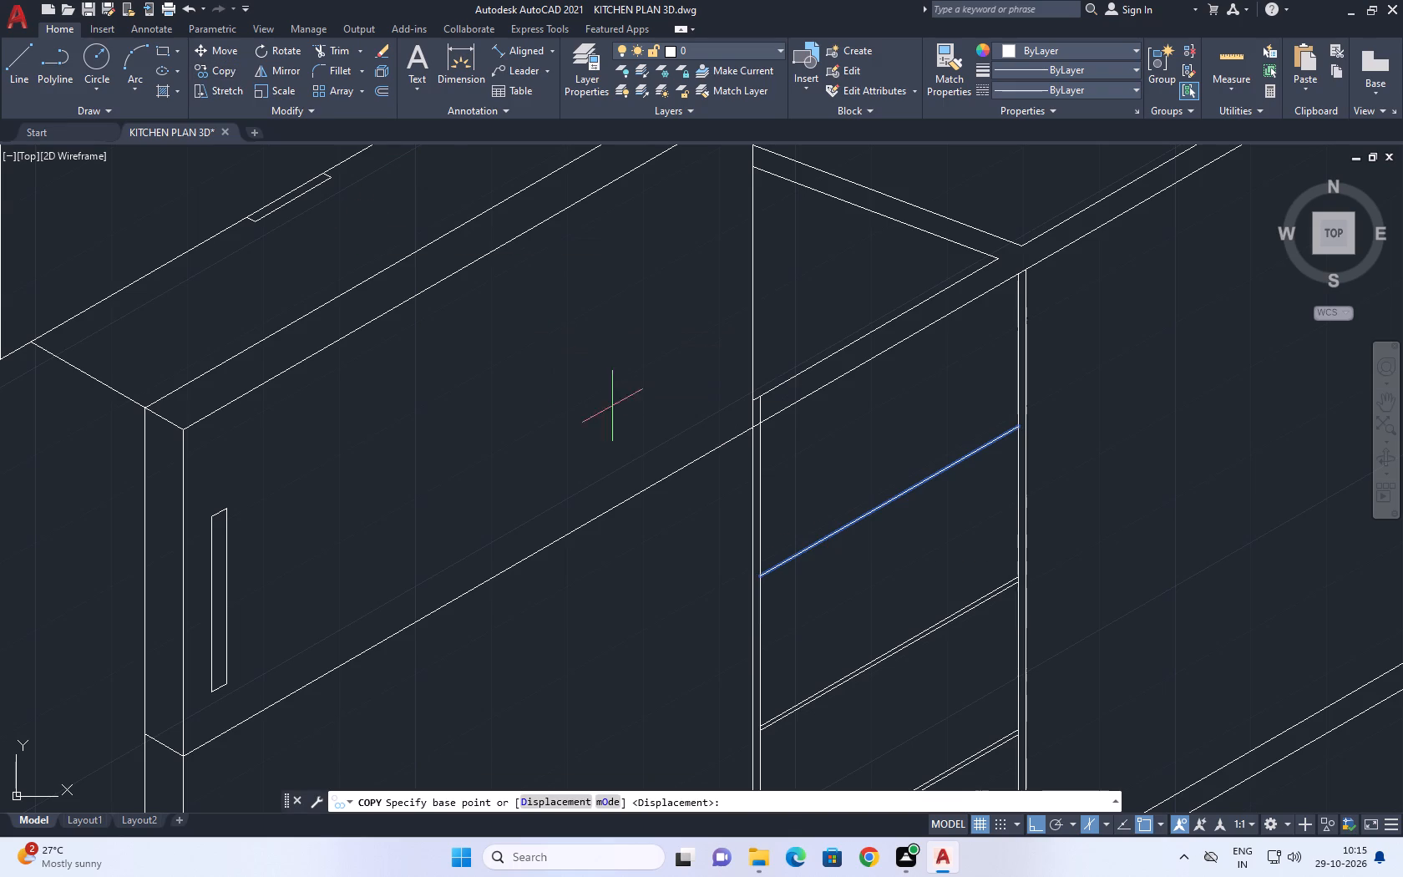
pyautogui.click(889, 479)
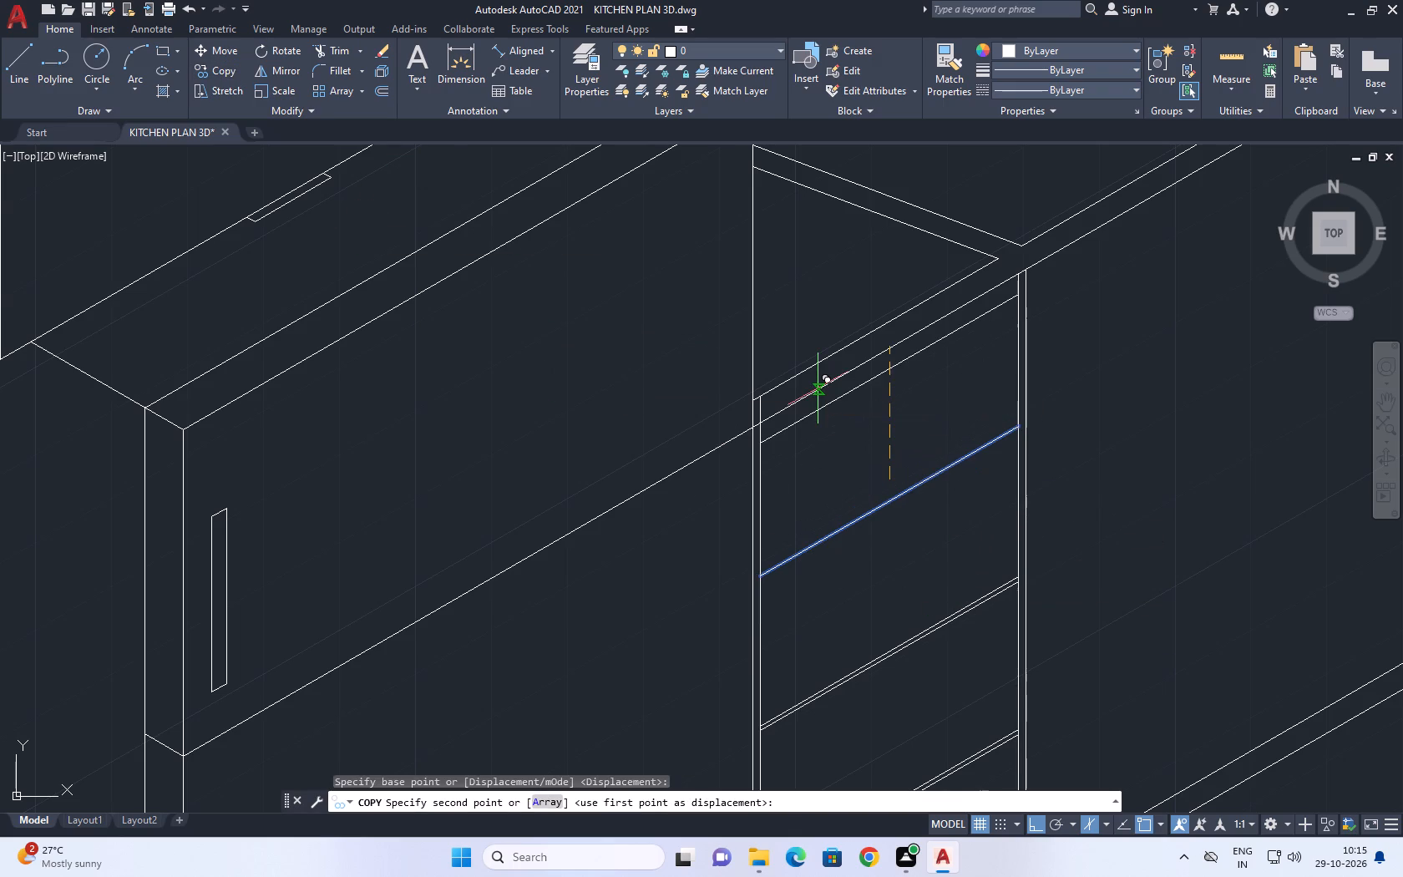
pyautogui.write('0.25')
pyautogui.press('Return')
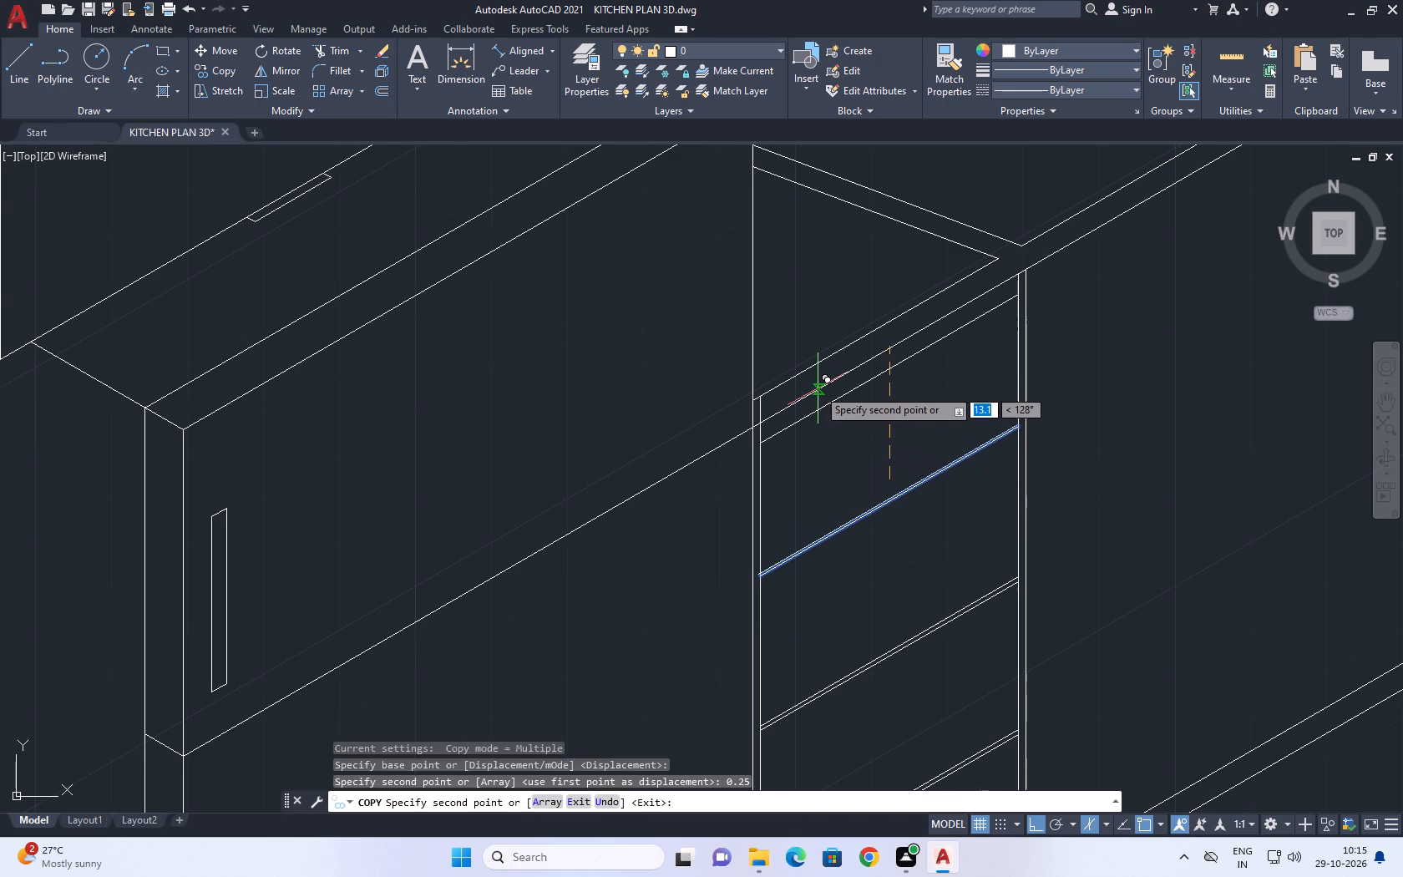
pyautogui.write('0.25')
pyautogui.press('Return')
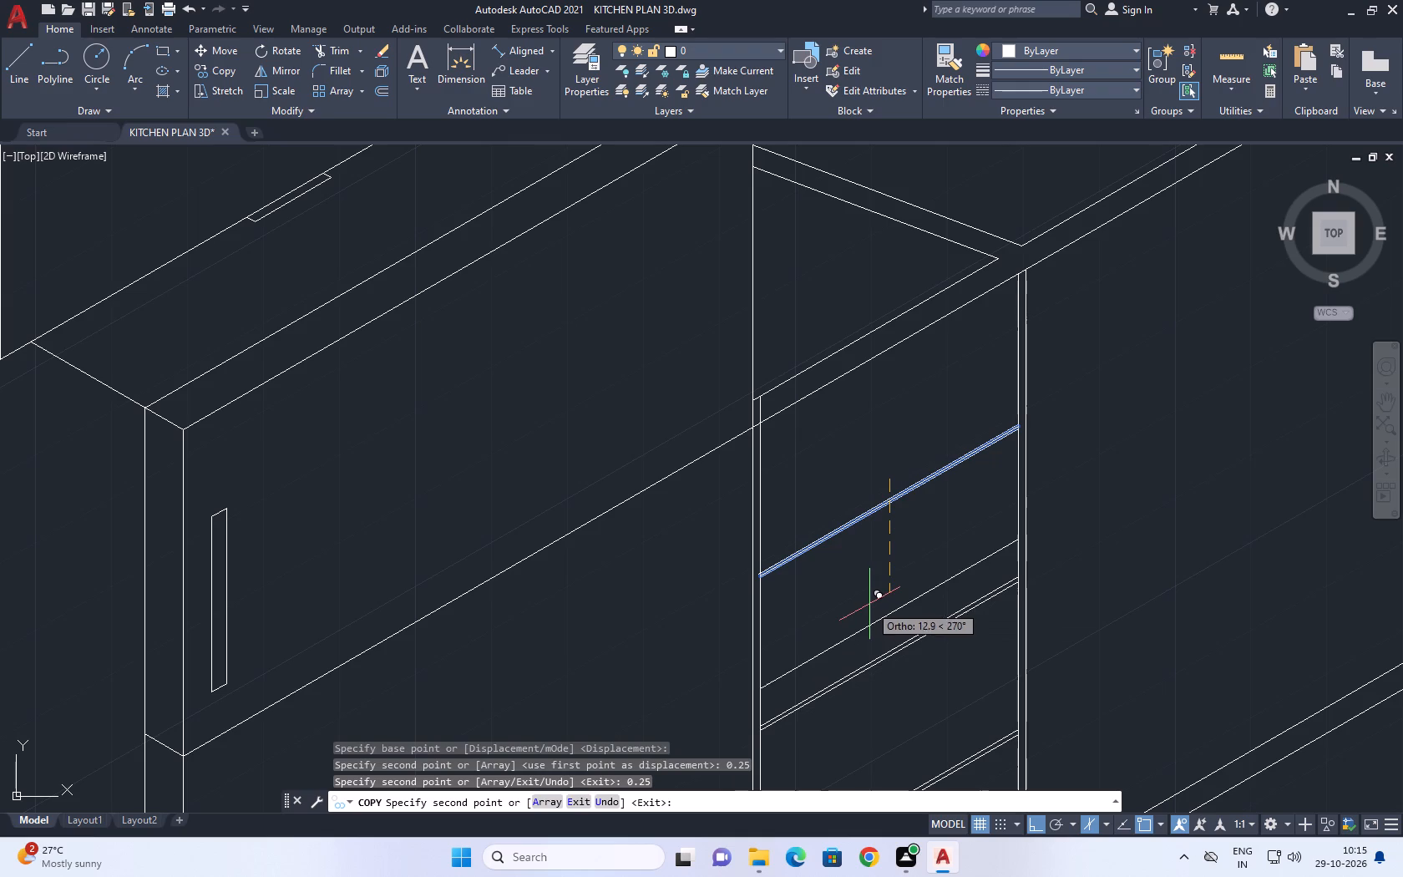
pyautogui.rightClick(869, 592)
pyautogui.click(914, 615)
# Erase the original top drawer line between its two copies.
pyautogui.scroll(4, 757, 576)
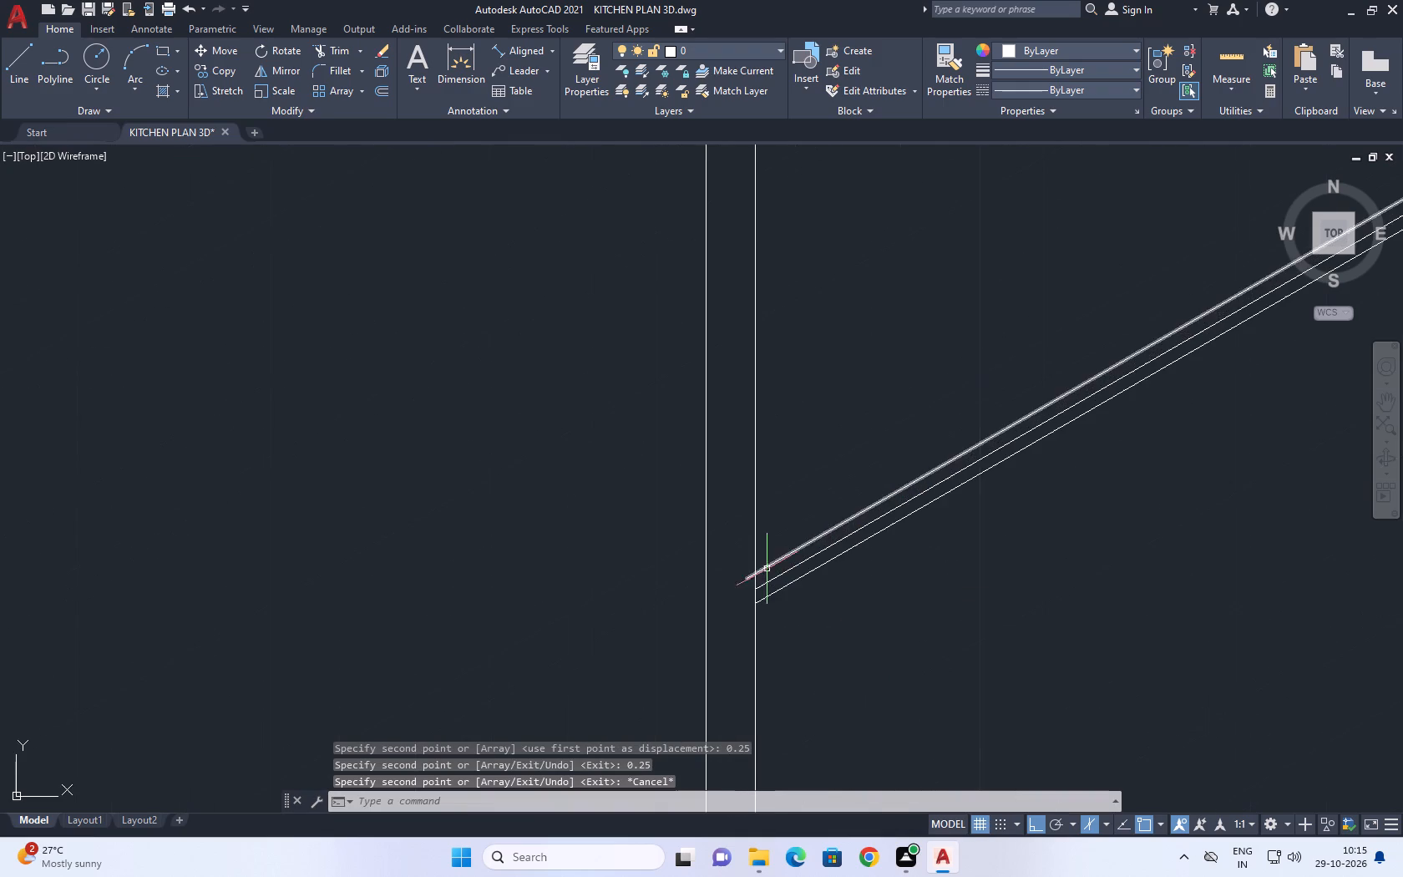
pyautogui.click(772, 575)
pyautogui.click(772, 583)
pyautogui.rightClick(798, 404)
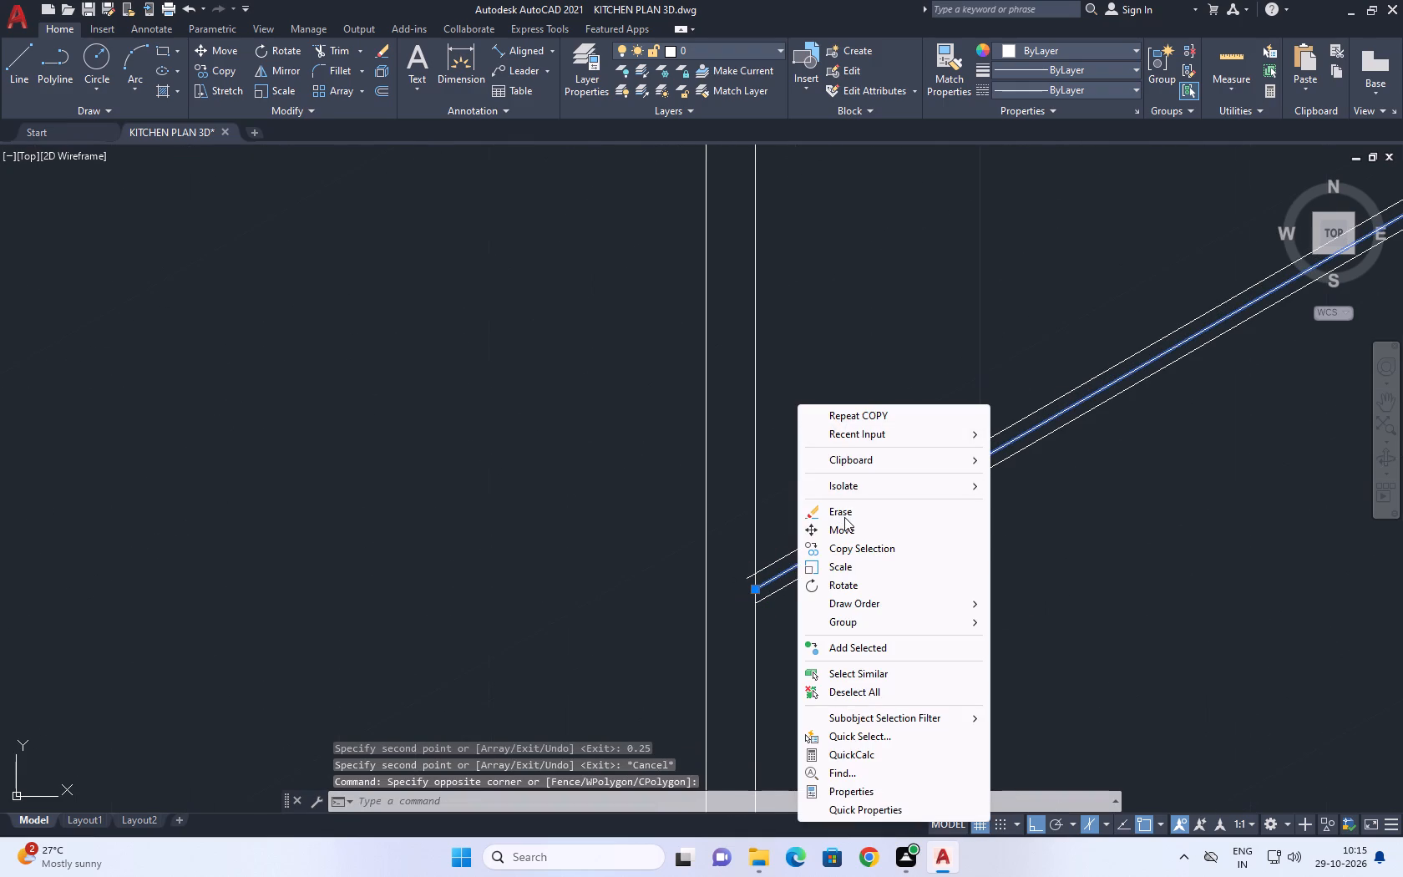
pyautogui.click(844, 517)
# Trim the upper copy's overhanging end at the left inner vertical line of the drawer cabinet.
pyautogui.click(338, 48)
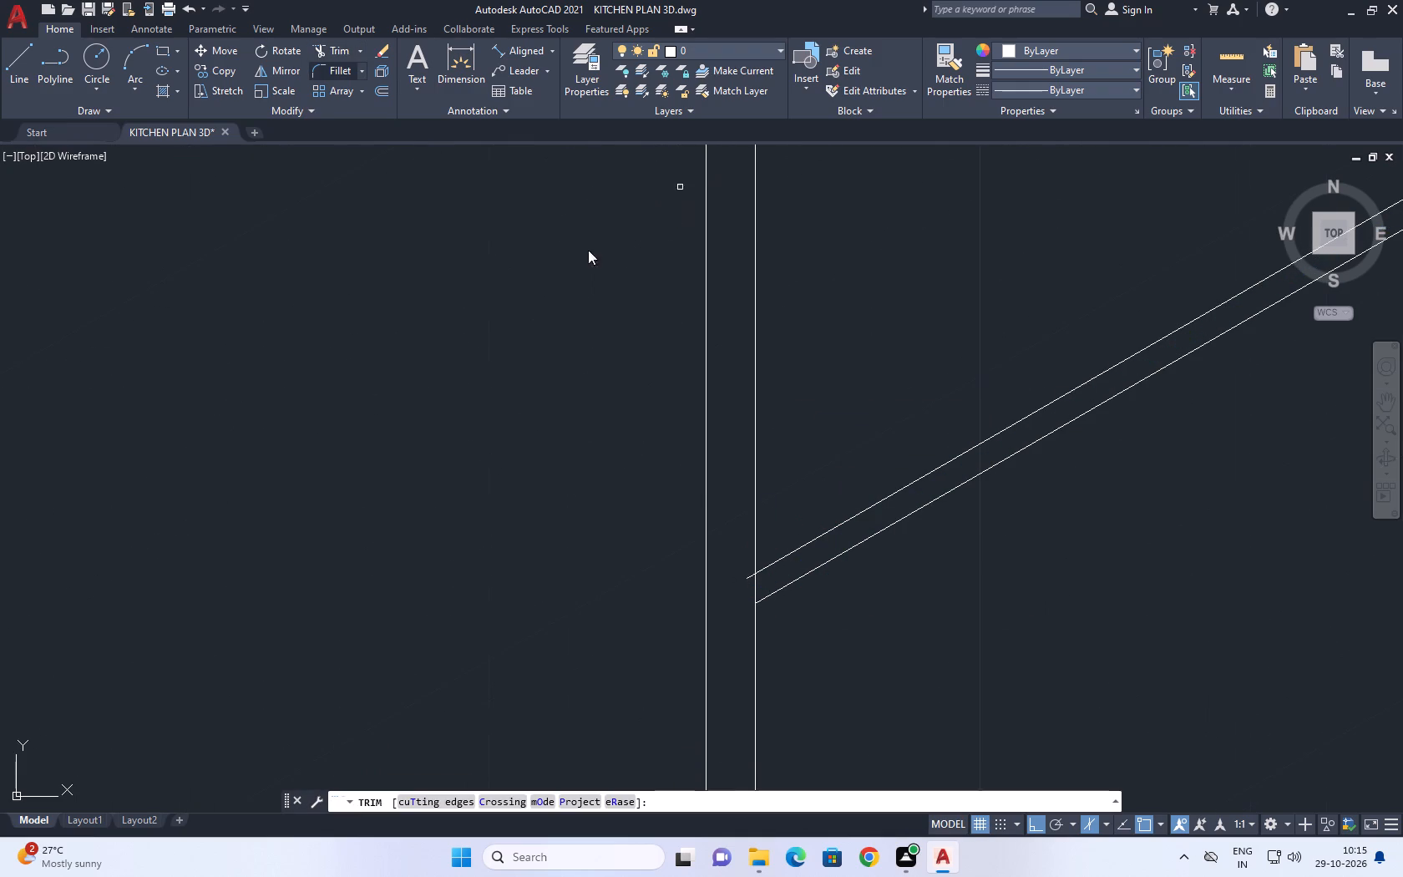
pyautogui.scroll(3, 742, 577)
pyautogui.click(766, 541)
pyautogui.click(749, 599)
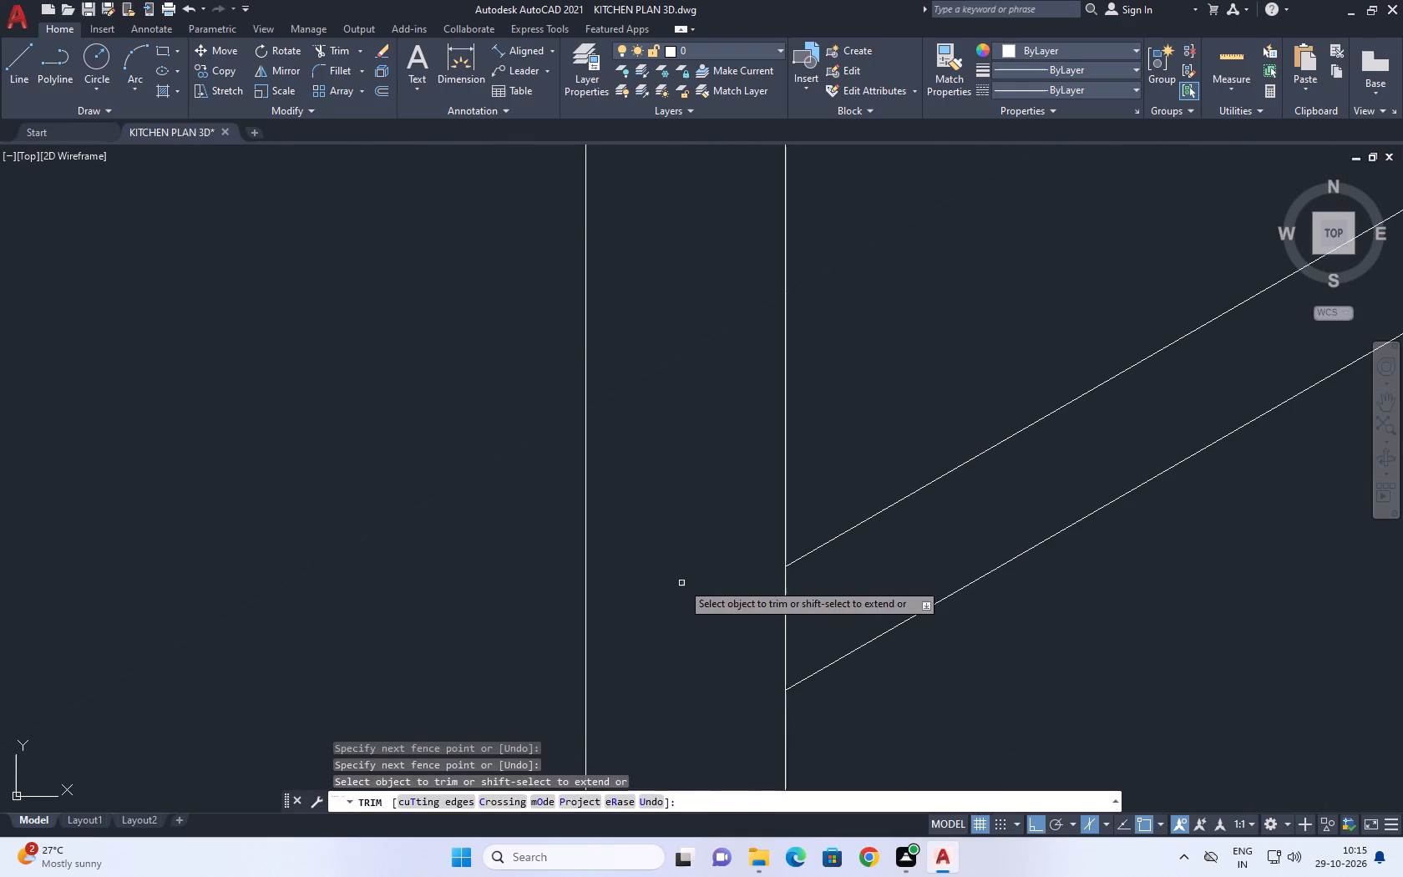
# Trim the right inner vertical line between the two lines of the lowest drawer gap.
pyautogui.scroll(-8, 721, 562)
pyautogui.moveTo(883, 484); pyautogui.dragTo(788, 499, button='middle')
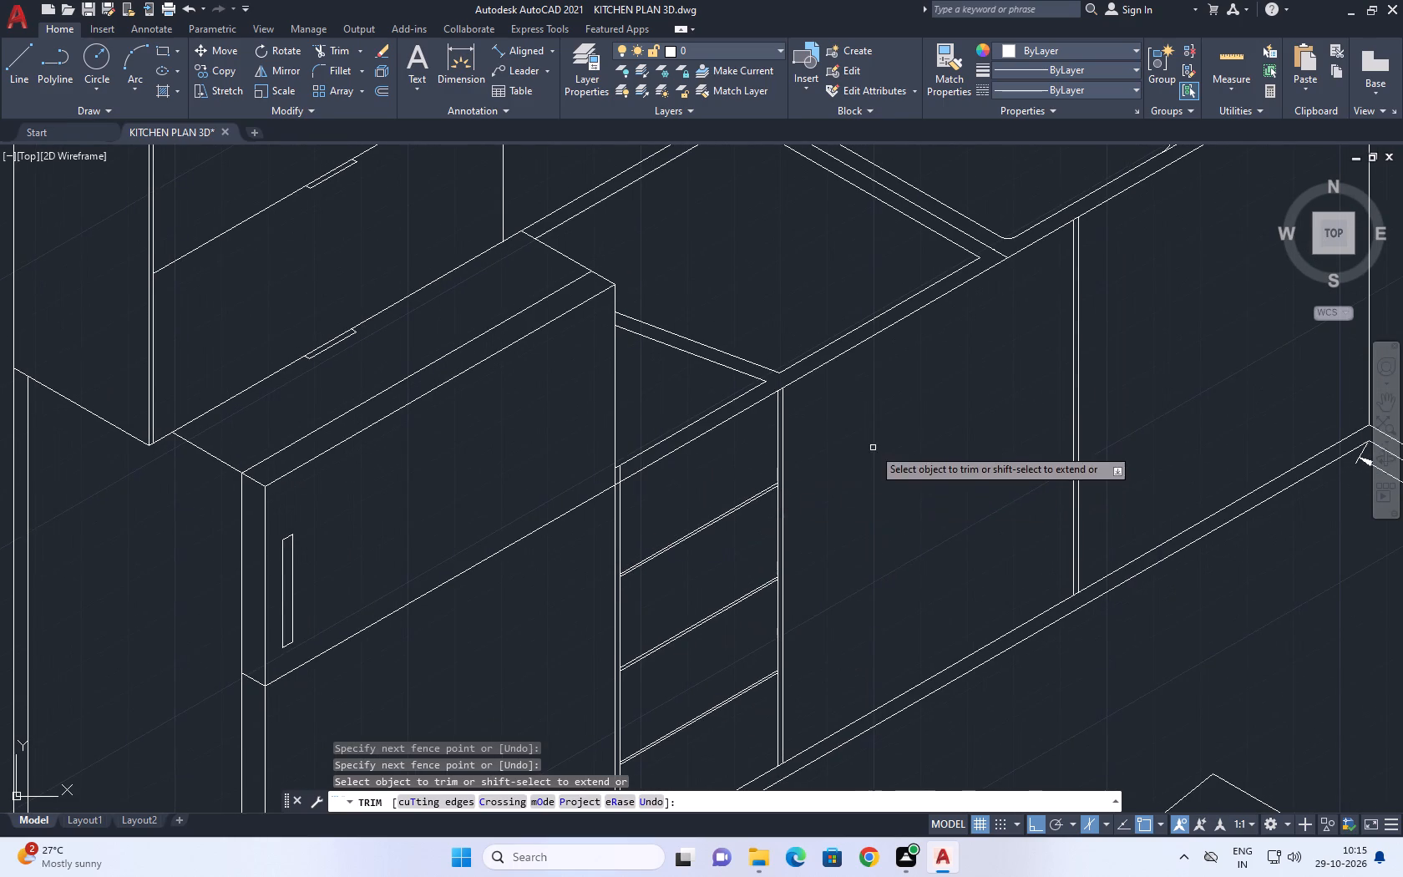
pyautogui.moveTo(795, 559); pyautogui.dragTo(742, 358, button='middle')
pyautogui.scroll(3, 579, 572)
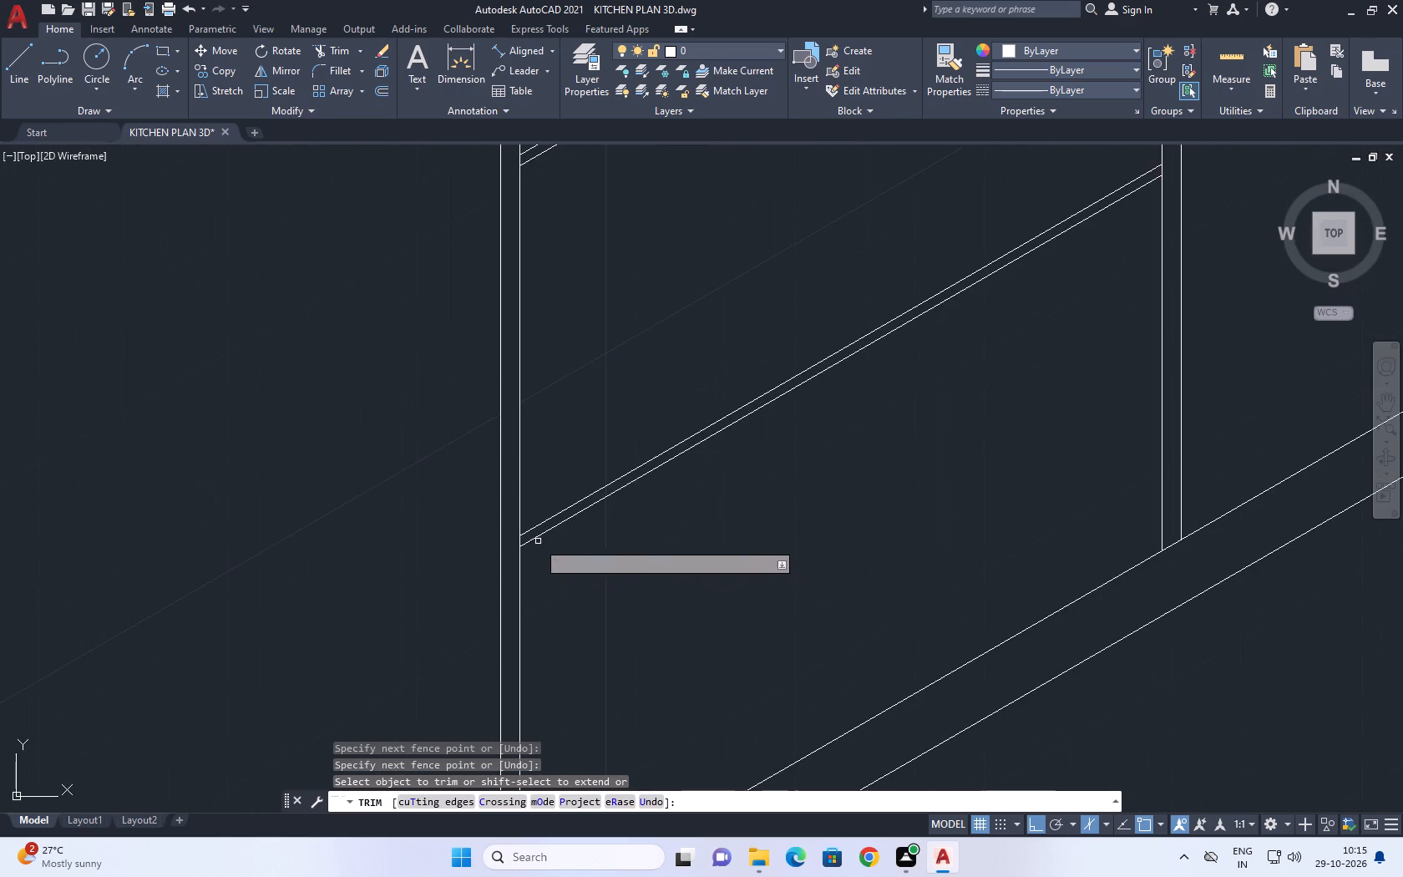
pyautogui.scroll(2, 531, 538)
pyautogui.scroll(-4, 659, 540)
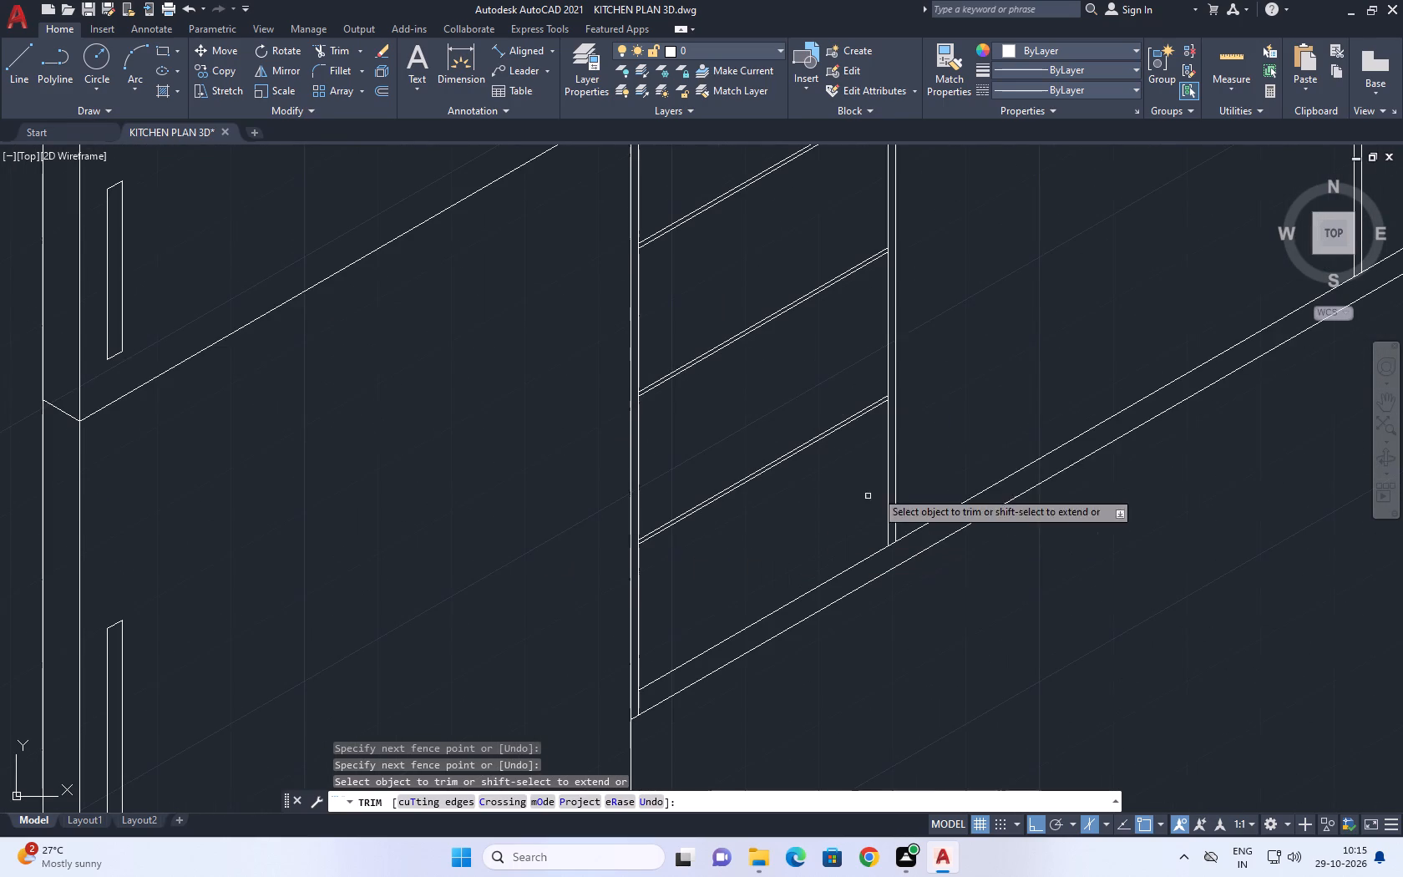
pyautogui.moveTo(943, 386); pyautogui.dragTo(838, 459, button='middle')
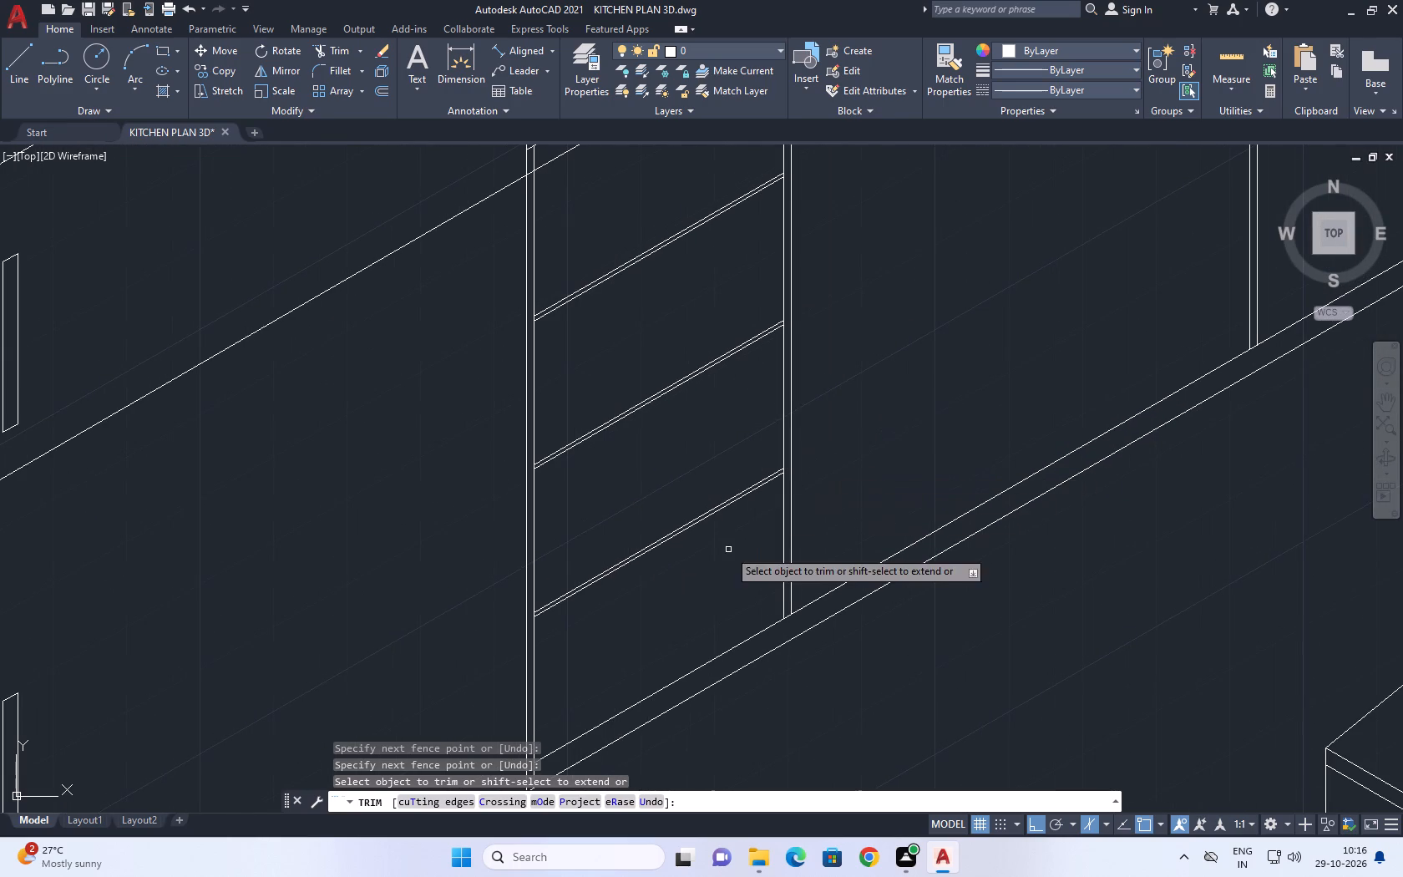
pyautogui.scroll(6, 781, 474)
pyautogui.click(841, 402)
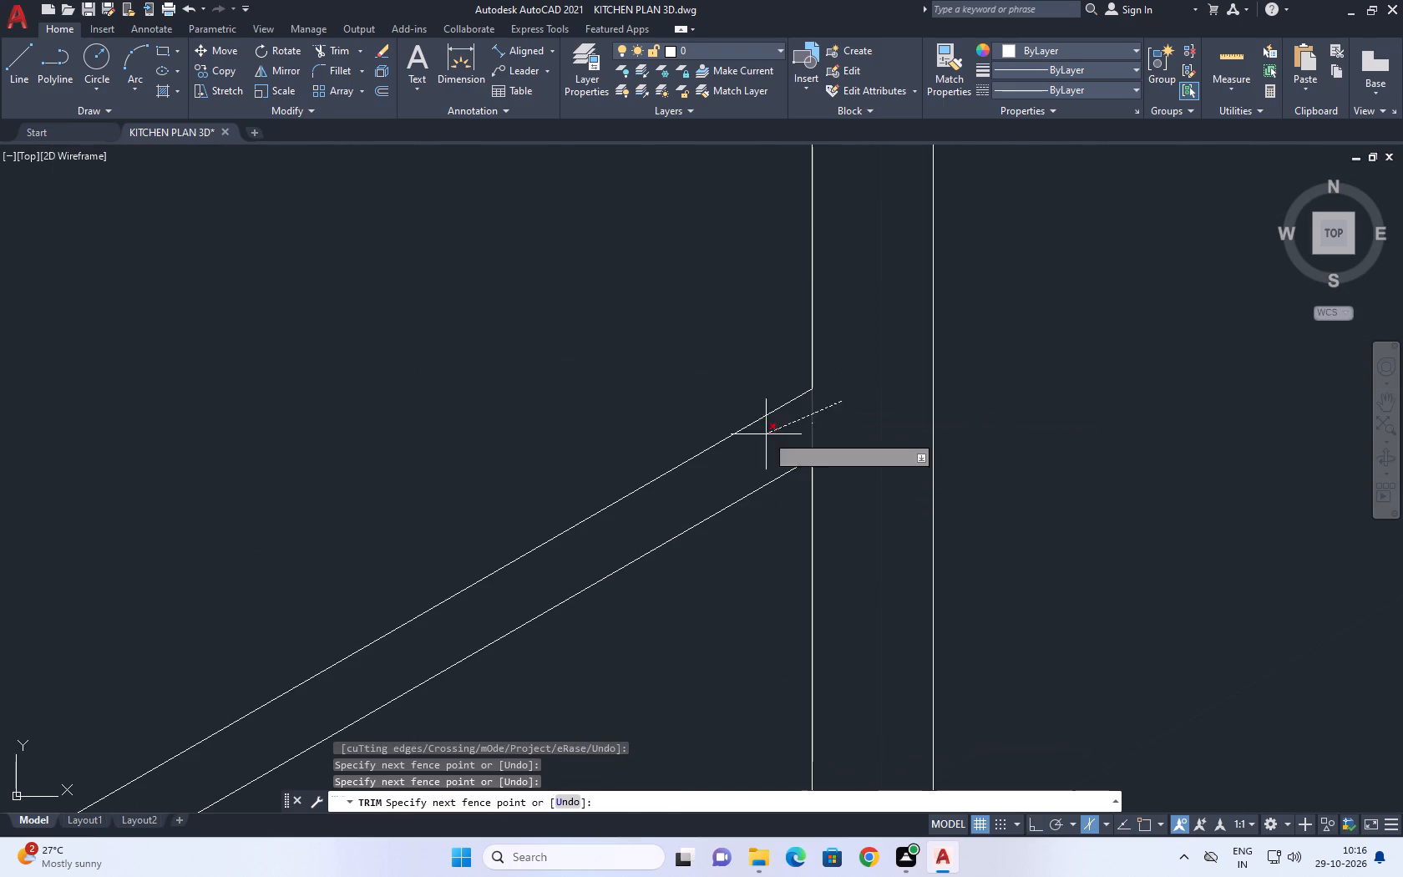
pyautogui.click(766, 435)
# Erase the leftover vertical stub at the right end of the lowest drawer gap.
pyautogui.scroll(-3, 857, 418)
pyautogui.scroll(7, 853, 421)
pyautogui.moveTo(836, 487); pyautogui.dragTo(820, 474)
pyautogui.click(735, 387)
pyautogui.rightClick(722, 380)
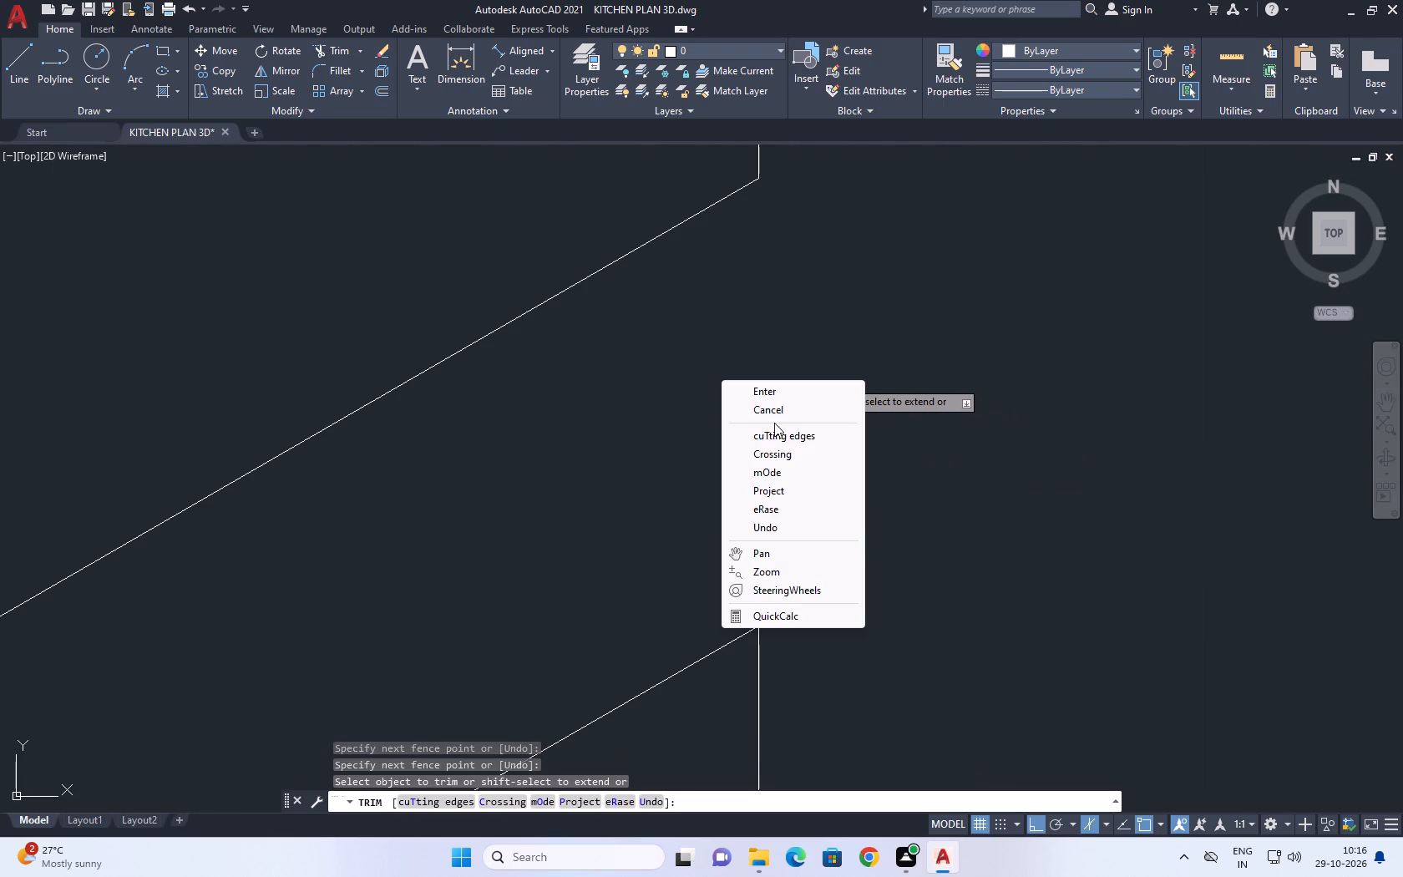
pyautogui.click(789, 417)
pyautogui.click(699, 362)
pyautogui.click(807, 462)
pyautogui.rightClick(818, 362)
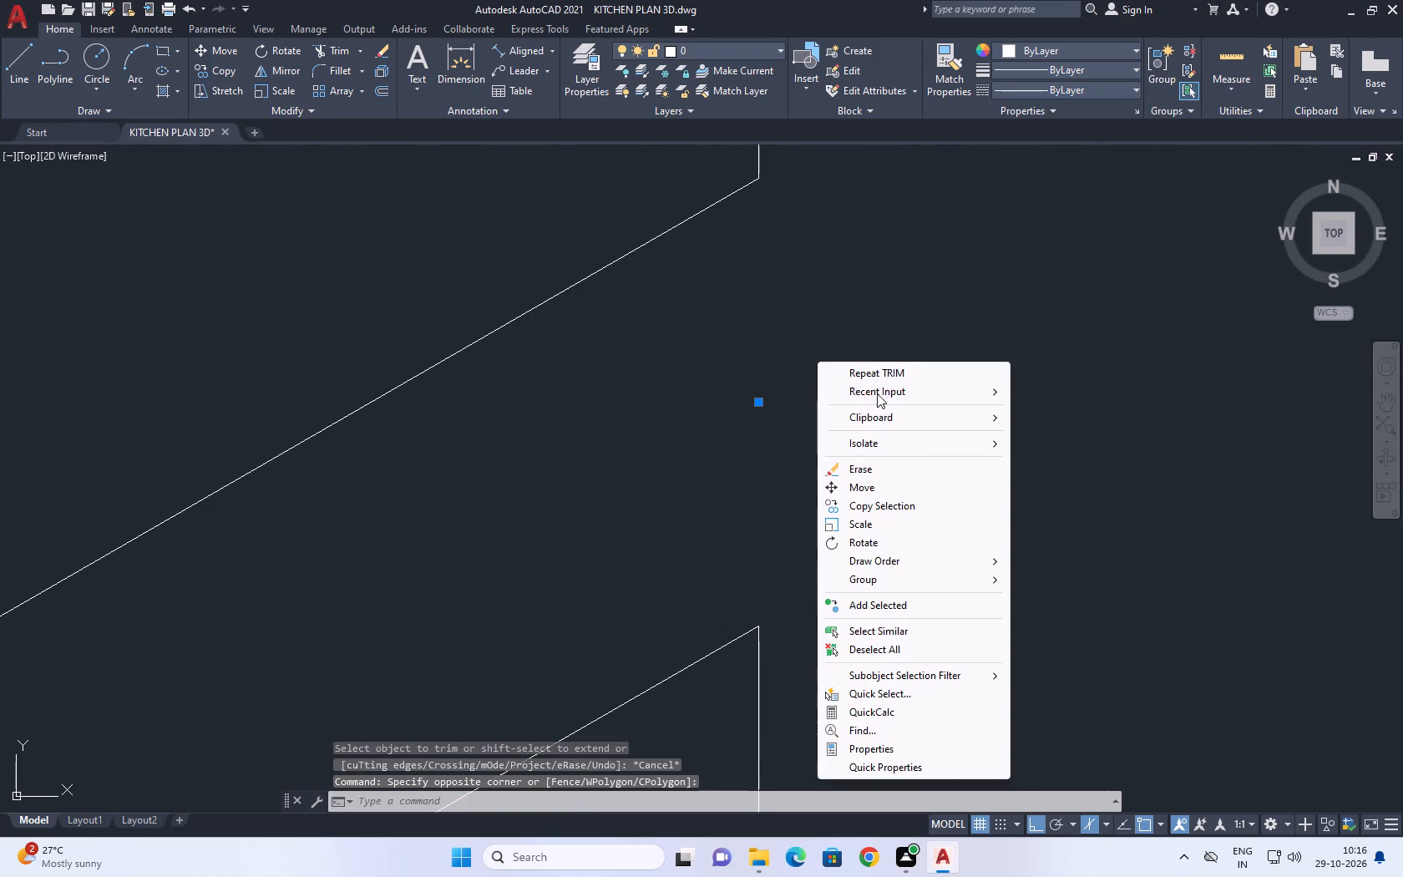
pyautogui.click(869, 470)
# Trim the left inner vertical line between the two lines of the lowest drawer gap.
pyautogui.scroll(-12, 891, 465)
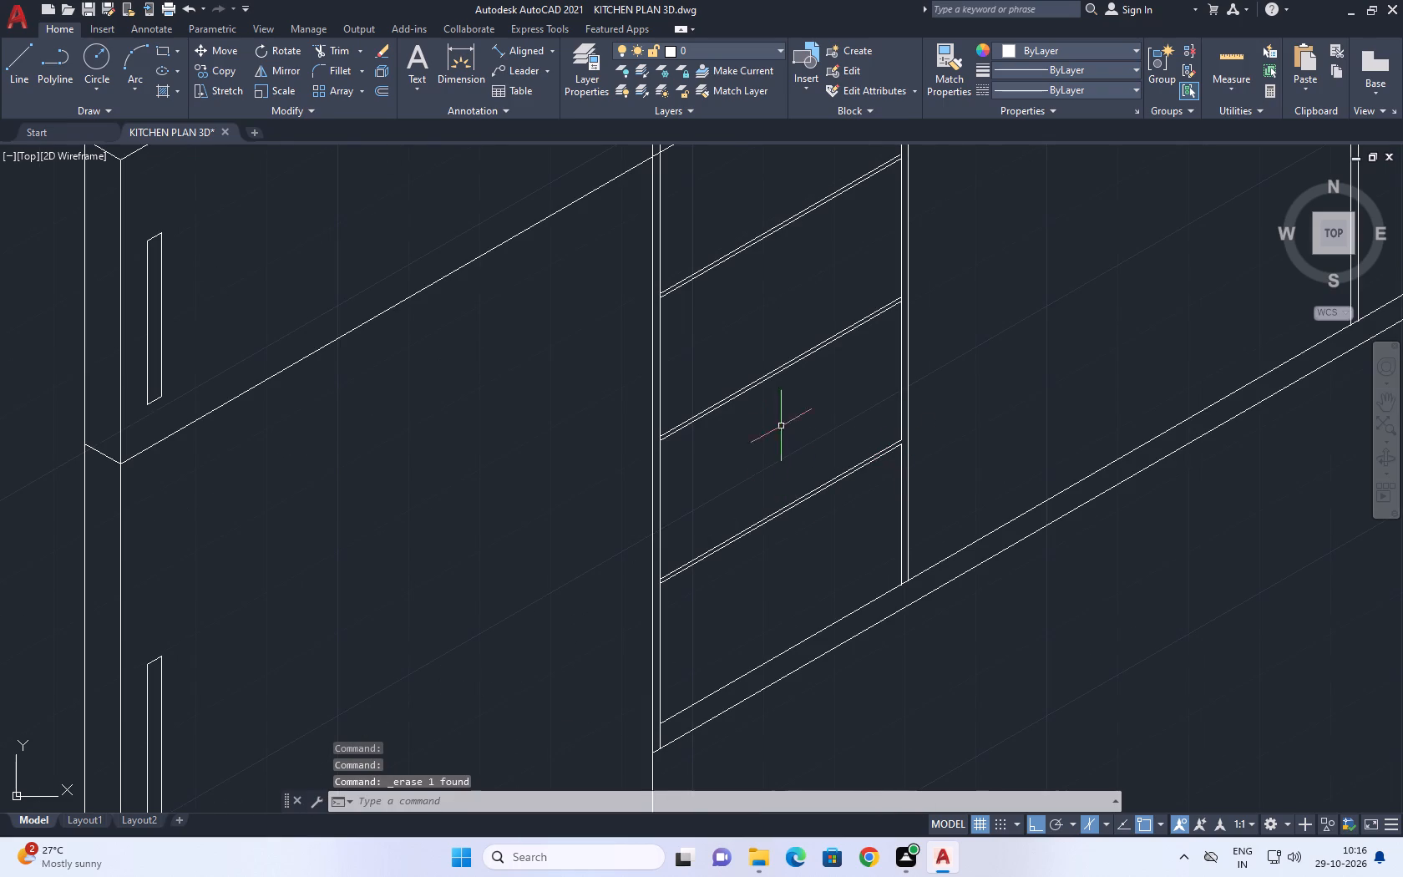
pyautogui.click(341, 49)
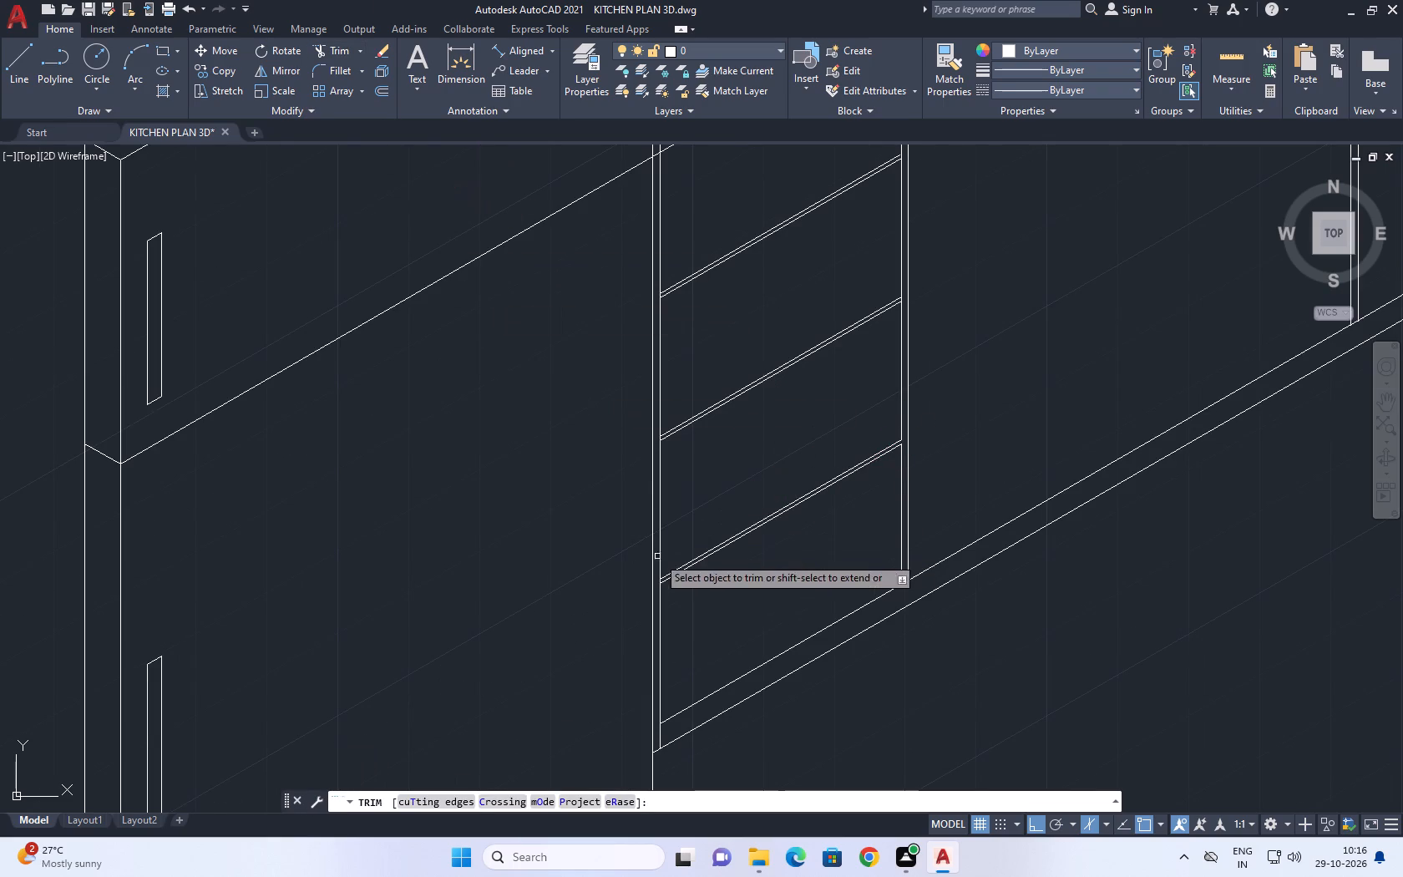
pyautogui.scroll(5, 655, 607)
pyautogui.moveTo(652, 438); pyautogui.dragTo(666, 537, button='middle')
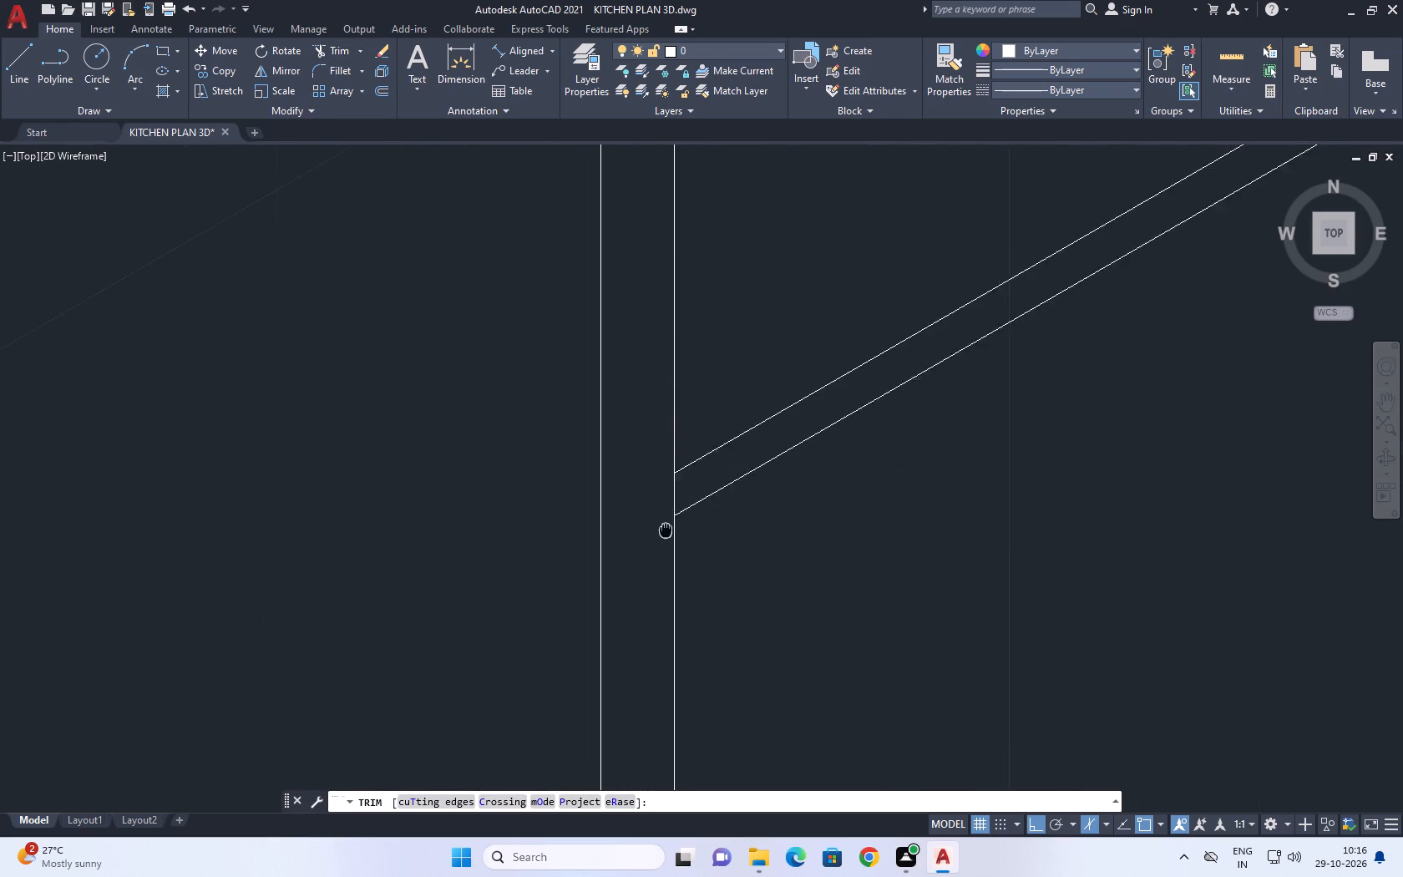
pyautogui.moveTo(666, 537); pyautogui.dragTo(667, 547, button='middle')
pyautogui.scroll(3, 656, 492)
pyautogui.click(681, 584)
pyautogui.click(768, 536)
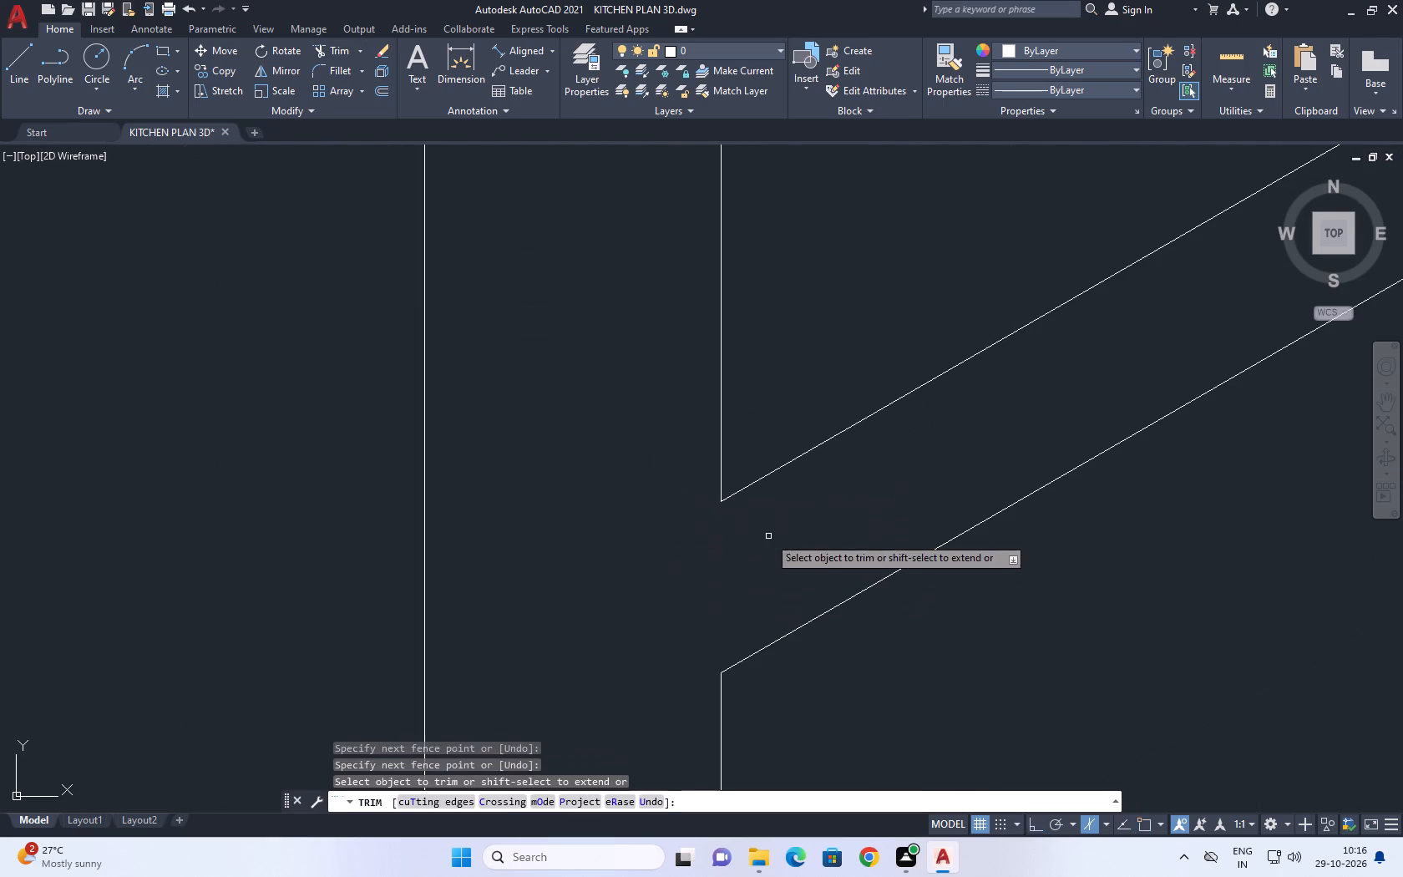
# Trim the right inner vertical line between the two lines of the middle drawer gap.
pyautogui.scroll(-11, 780, 552)
pyautogui.moveTo(938, 390); pyautogui.dragTo(884, 477, button='middle')
pyautogui.scroll(2, 813, 527)
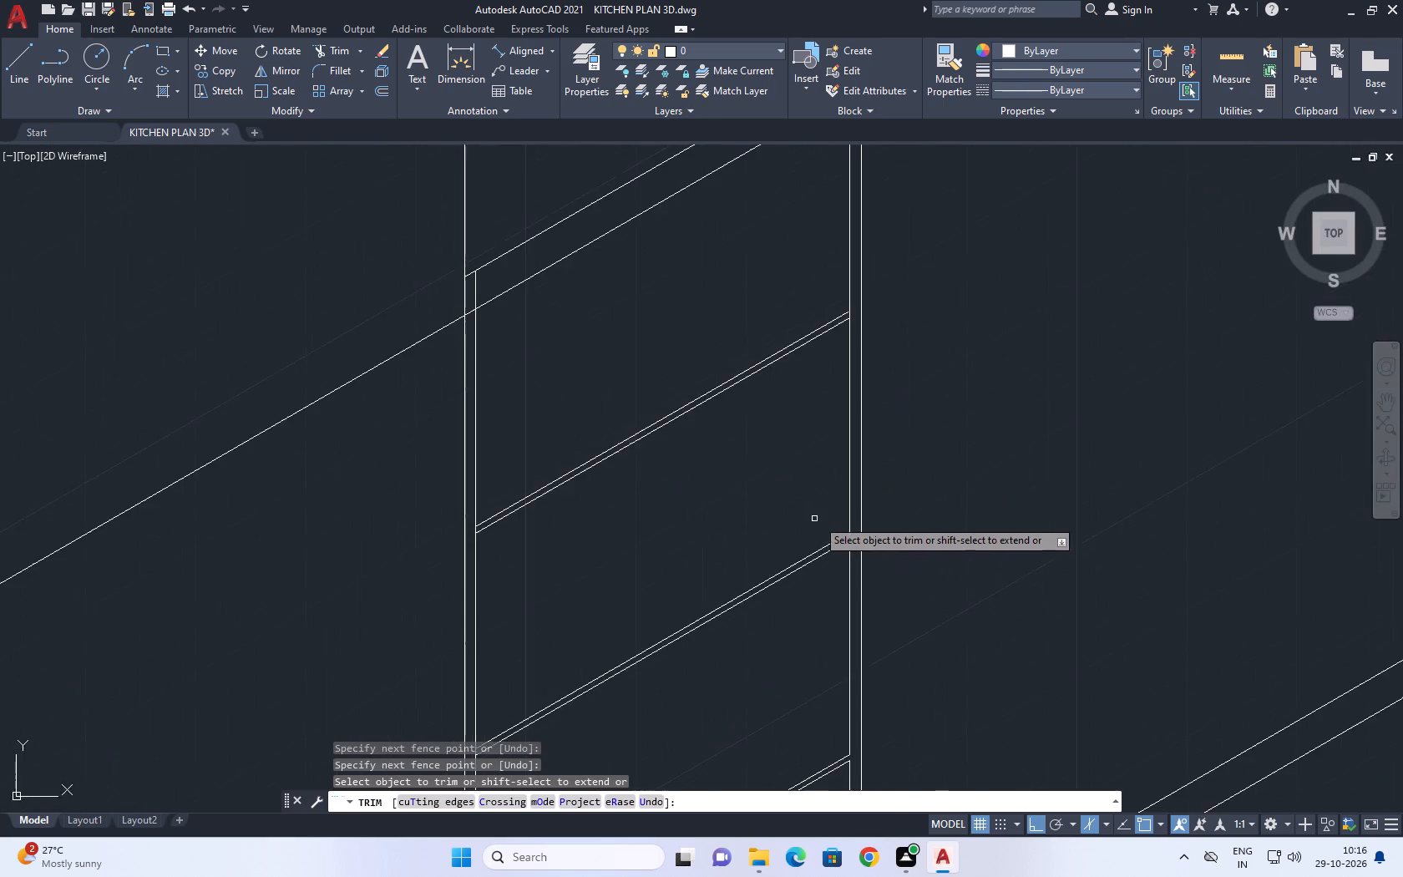
pyautogui.scroll(7, 820, 519)
pyautogui.click(925, 535)
pyautogui.moveTo(848, 582); pyautogui.dragTo(853, 602)
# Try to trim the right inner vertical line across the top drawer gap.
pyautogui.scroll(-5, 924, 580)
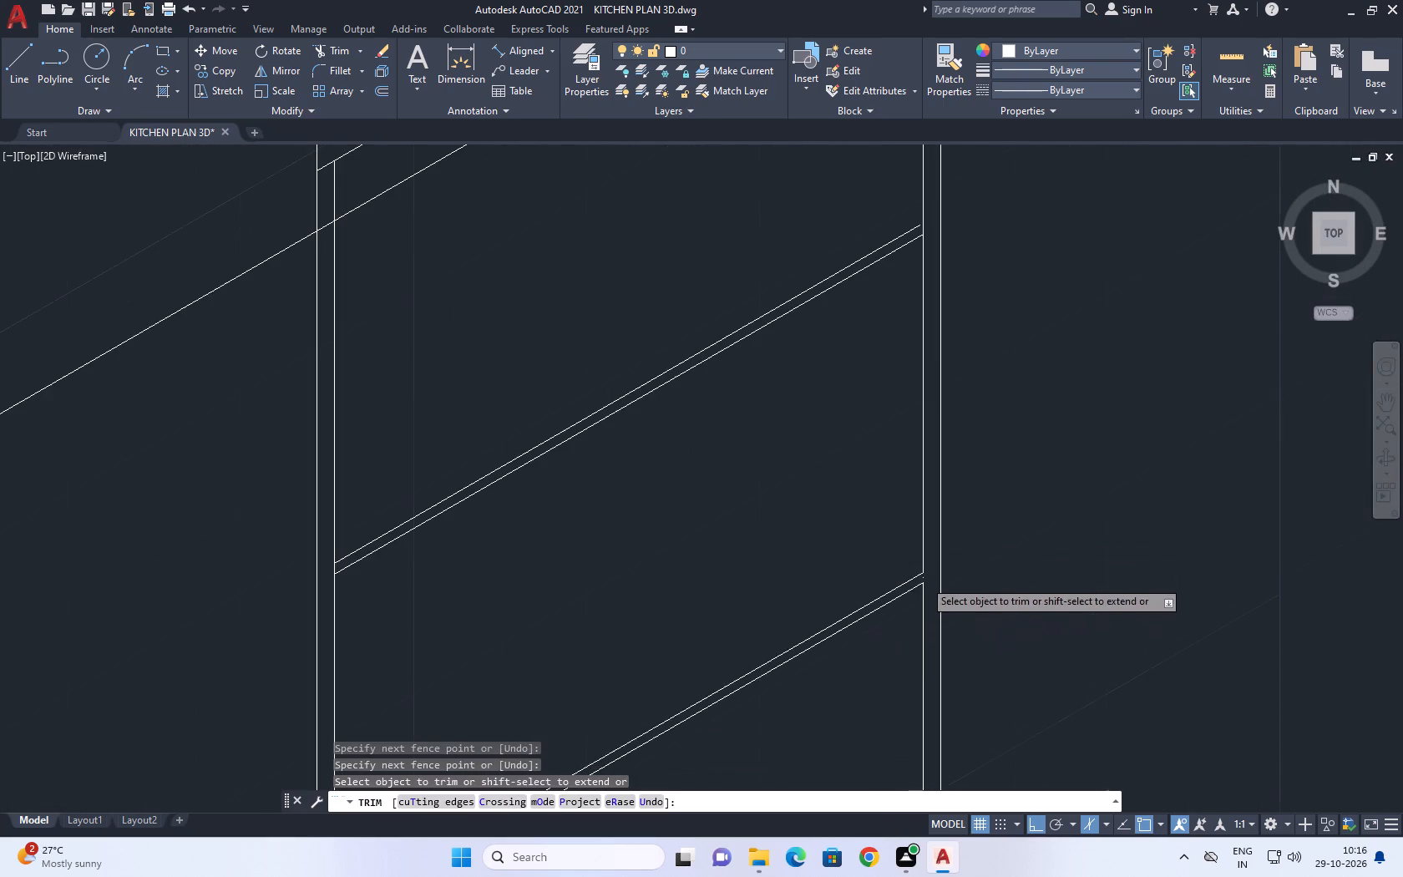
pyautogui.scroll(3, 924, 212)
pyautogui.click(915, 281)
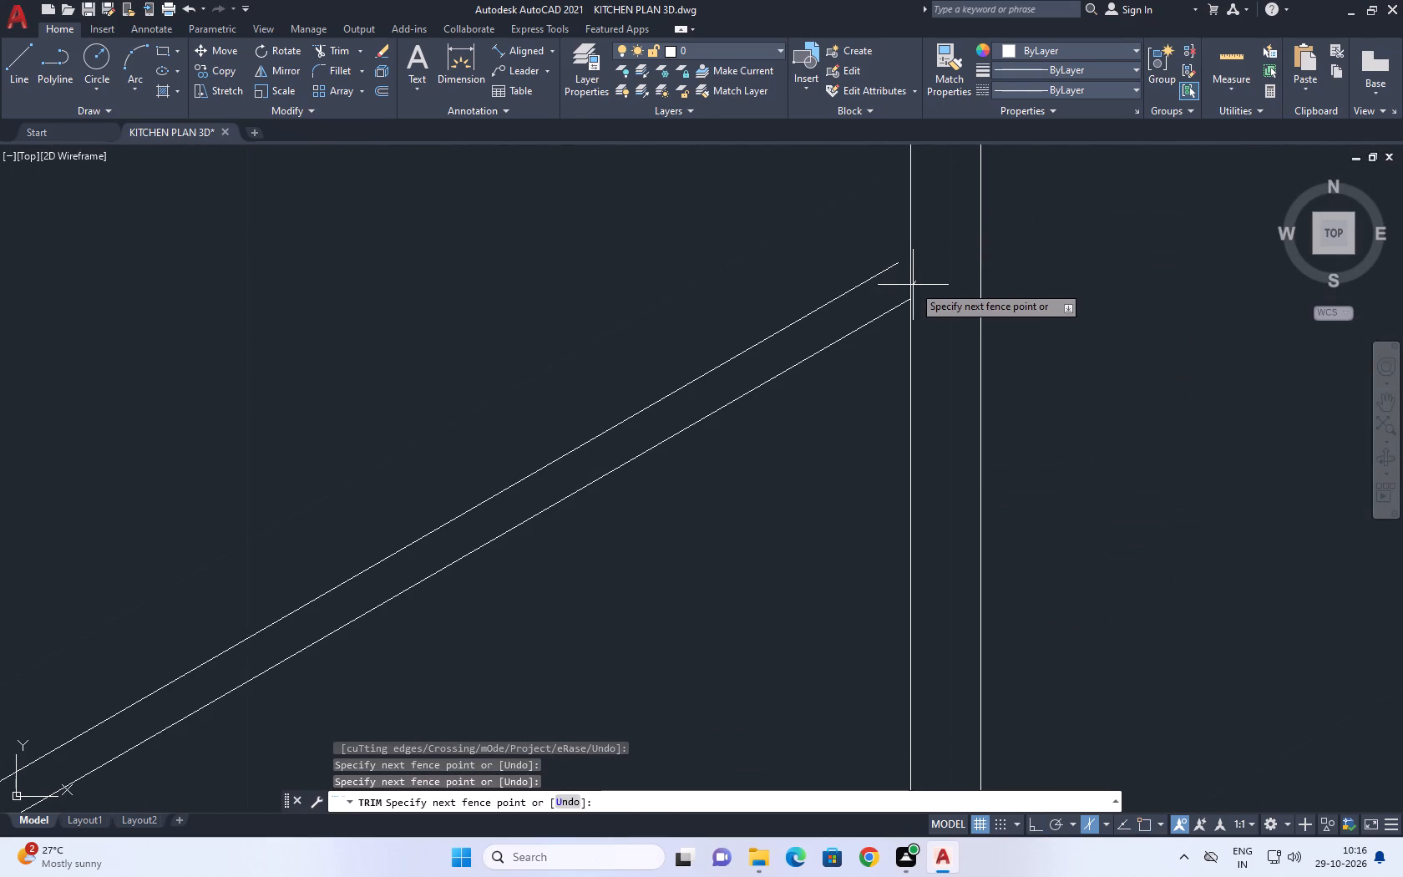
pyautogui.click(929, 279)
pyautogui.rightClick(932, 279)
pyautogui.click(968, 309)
# Stretch the right end of the top gap's upper line past the right inner vertical line.
pyautogui.scroll(2, 859, 254)
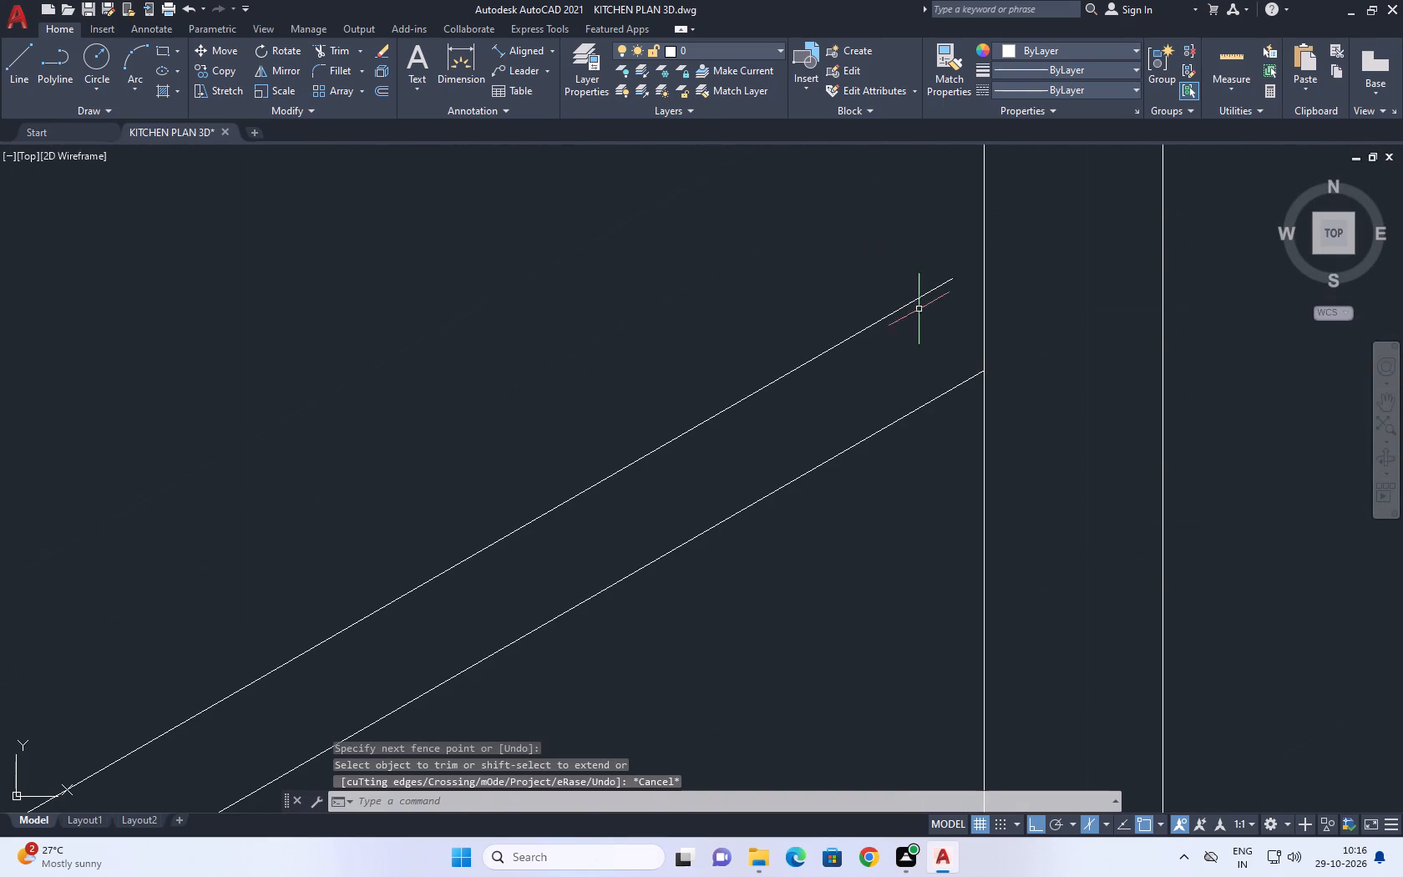
pyautogui.click(923, 319)
pyautogui.click(882, 257)
pyautogui.moveTo(966, 300); pyautogui.dragTo(817, 449, button='middle')
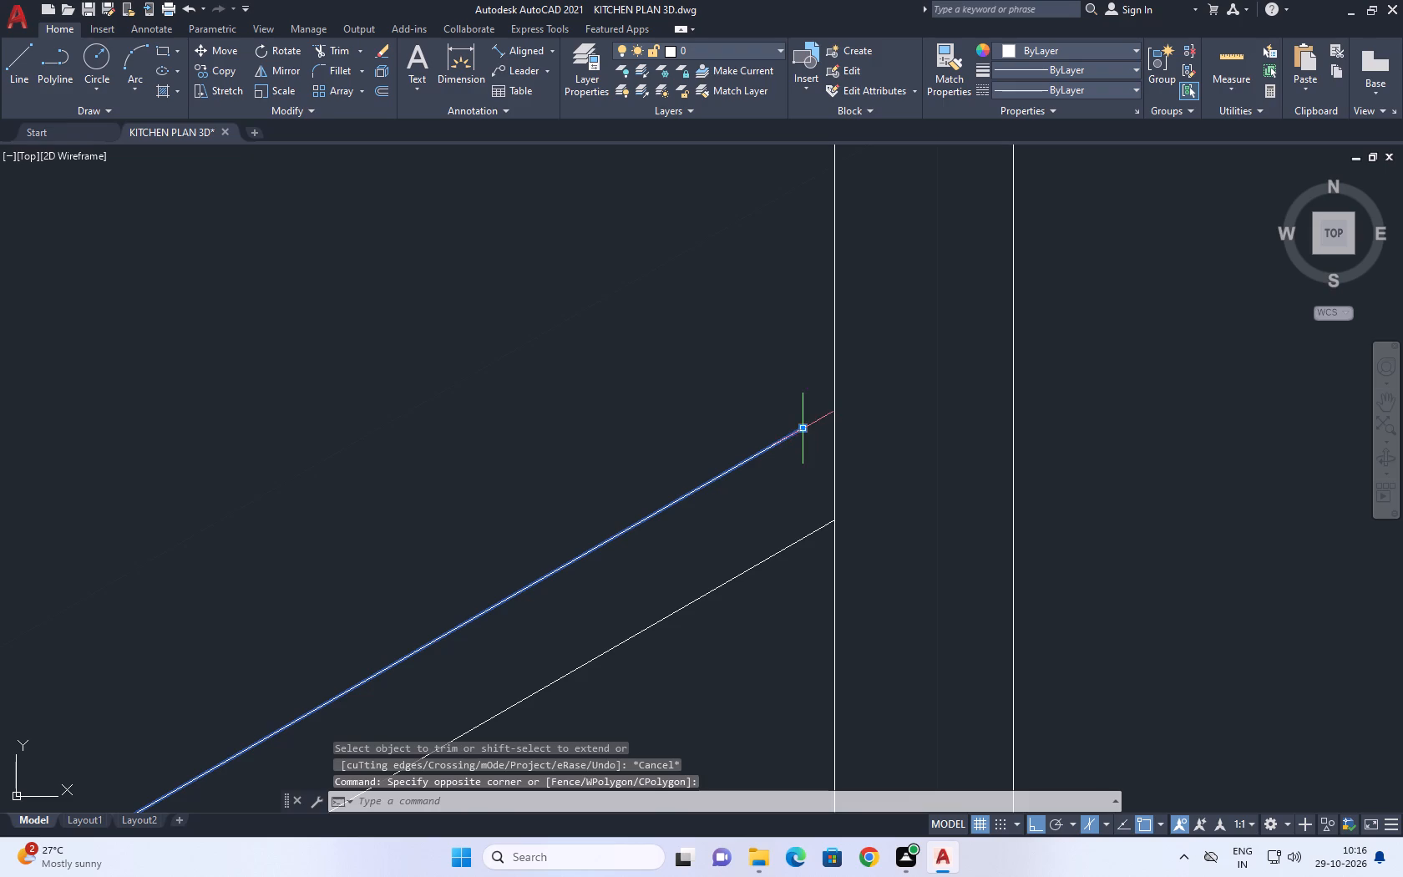
pyautogui.click(803, 429)
pyautogui.click(913, 374)
pyautogui.rightClick(957, 249)
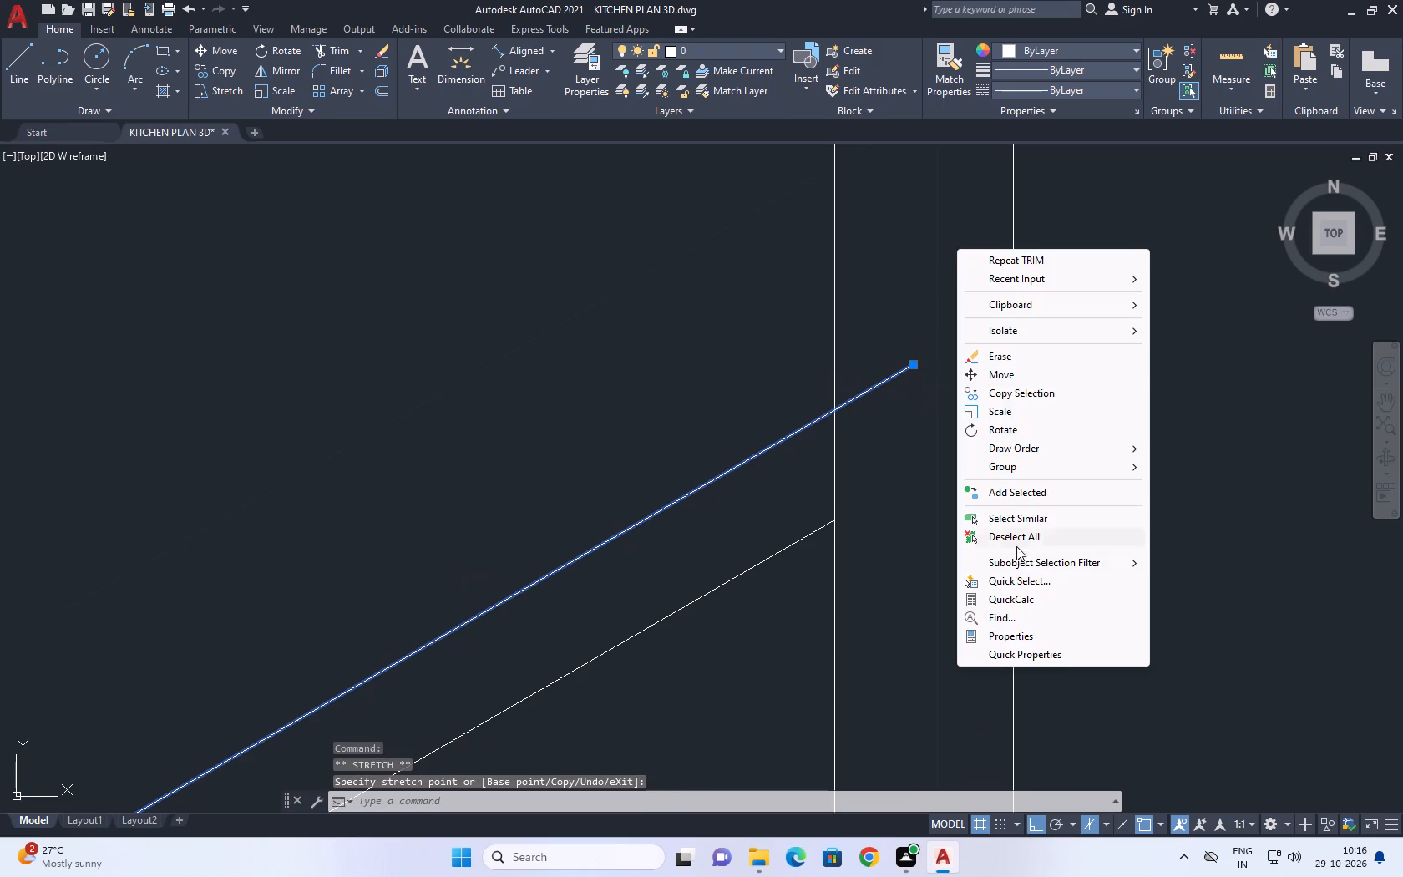
pyautogui.click(1040, 535)
# Trim the stretched line's overhang and the right inner vertical line inside the top drawer gap.
pyautogui.click(333, 43)
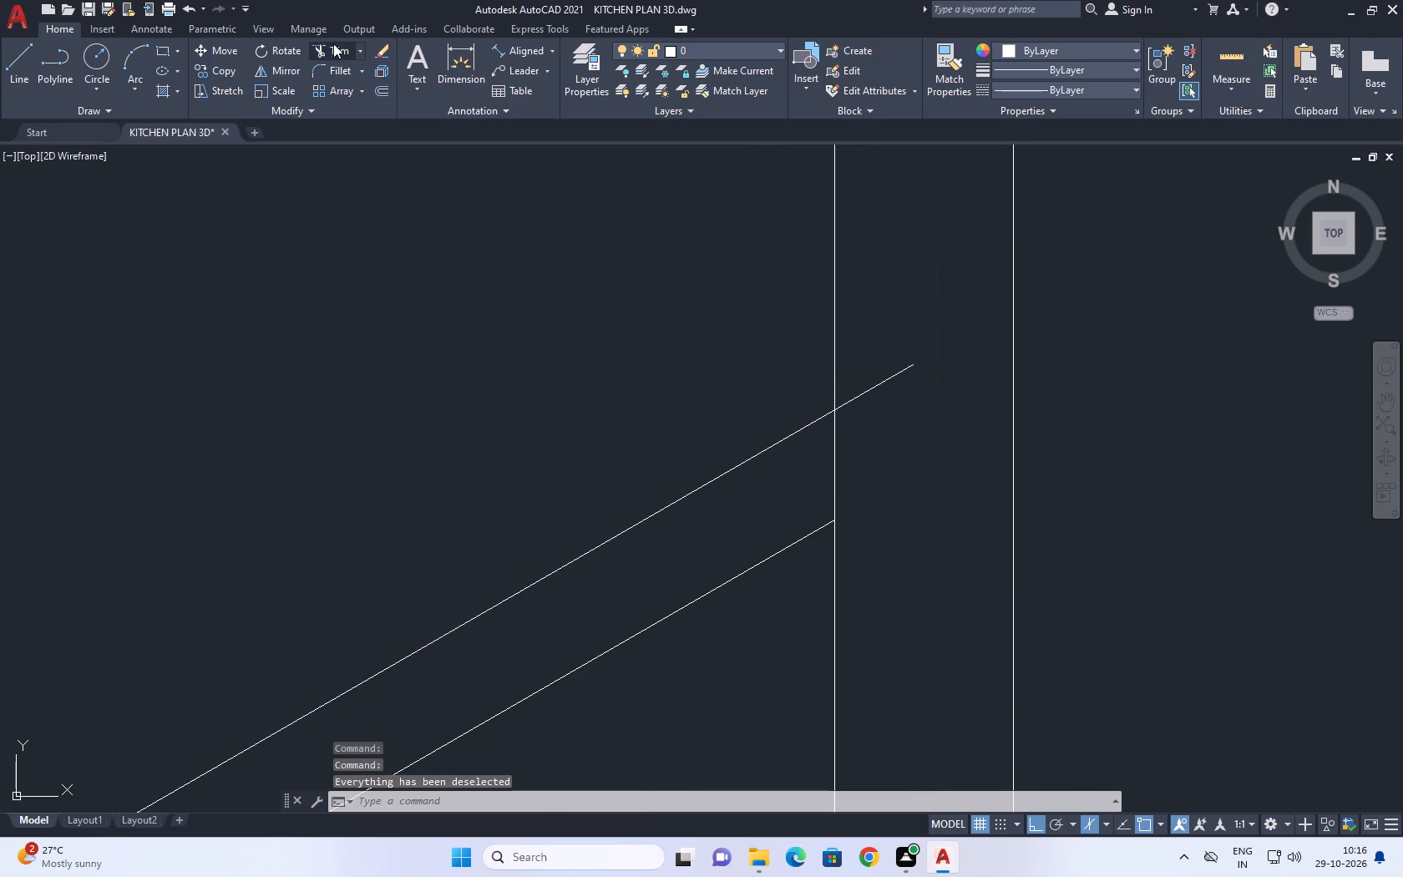
pyautogui.click(851, 375)
pyautogui.click(864, 413)
pyautogui.click(862, 419)
pyautogui.click(783, 459)
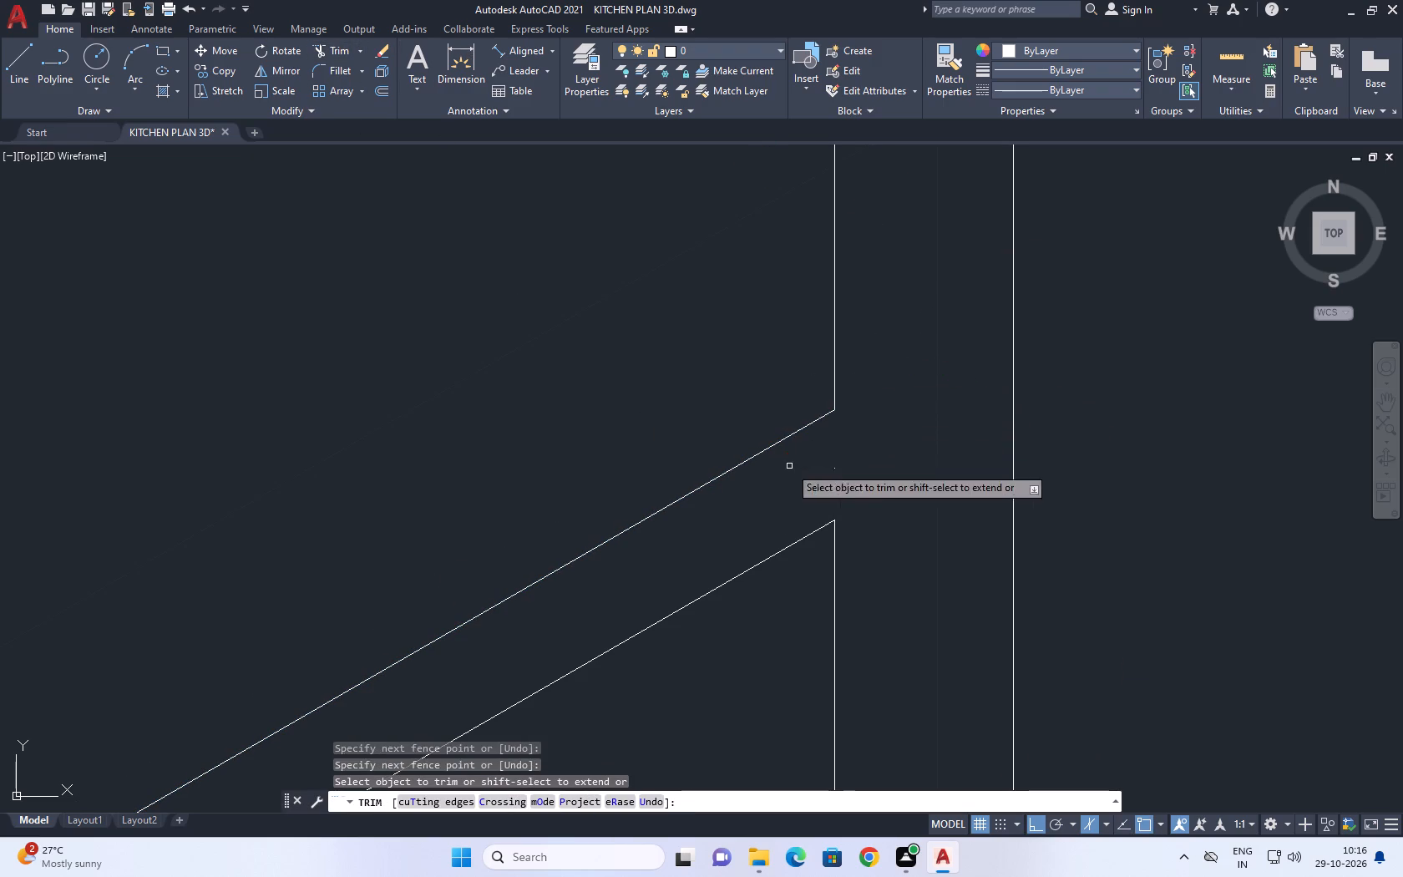
# Trim the left inner vertical line between the two lines of the top drawer gap.
pyautogui.scroll(-5, 843, 439)
pyautogui.moveTo(682, 580); pyautogui.dragTo(1105, 185, button='middle')
pyautogui.scroll(3, 665, 388)
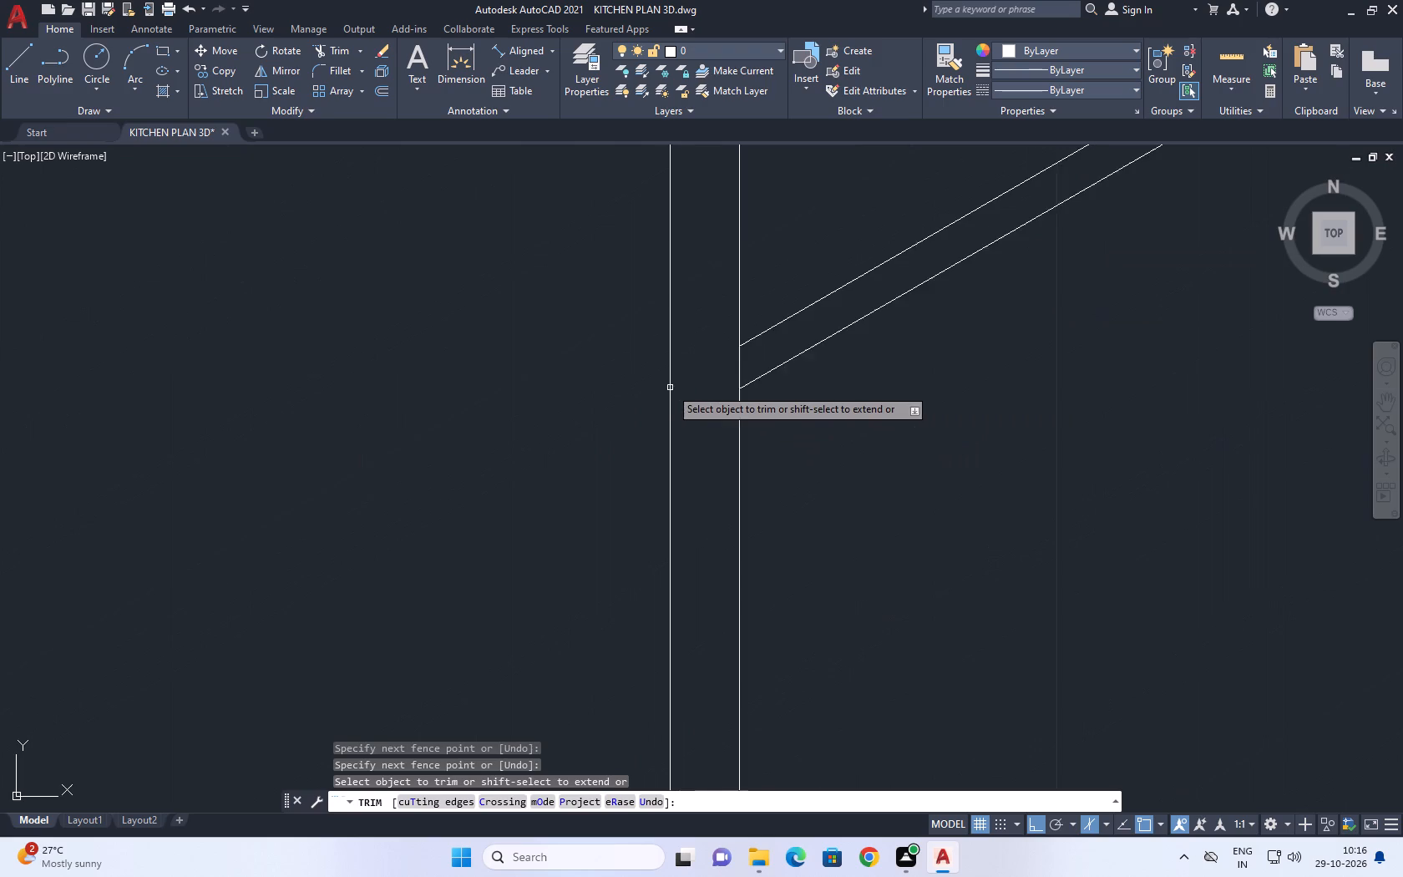
pyautogui.scroll(2, 717, 388)
pyautogui.click(722, 377)
pyautogui.click(811, 326)
# Trim the left inner vertical line between the two lines of the middle drawer gap.
pyautogui.scroll(-6, 760, 327)
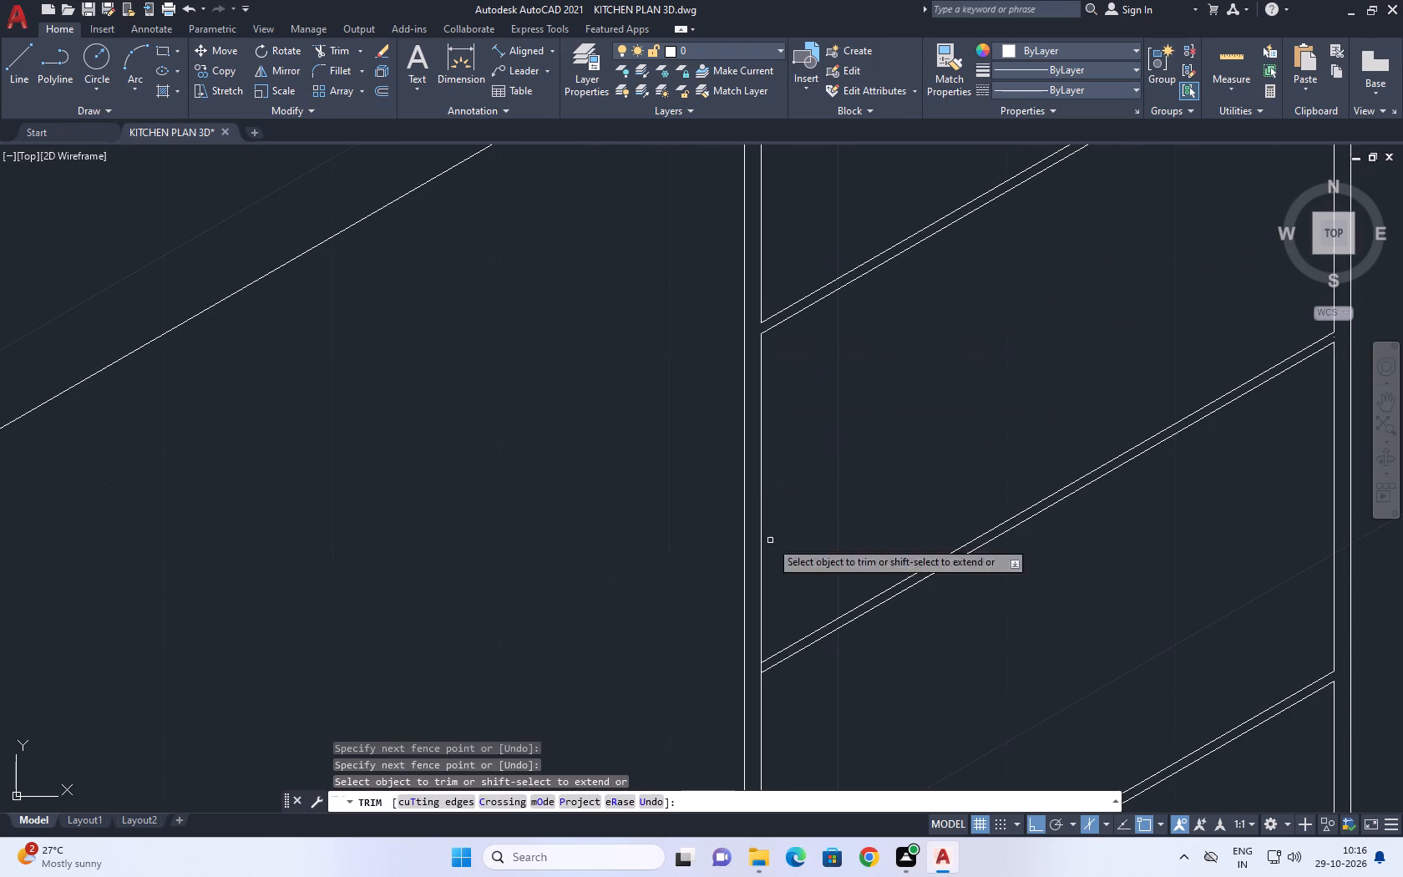
pyautogui.moveTo(742, 656); pyautogui.dragTo(684, 460, button='middle')
pyautogui.scroll(5, 696, 493)
pyautogui.click(721, 382)
pyautogui.click(756, 349)
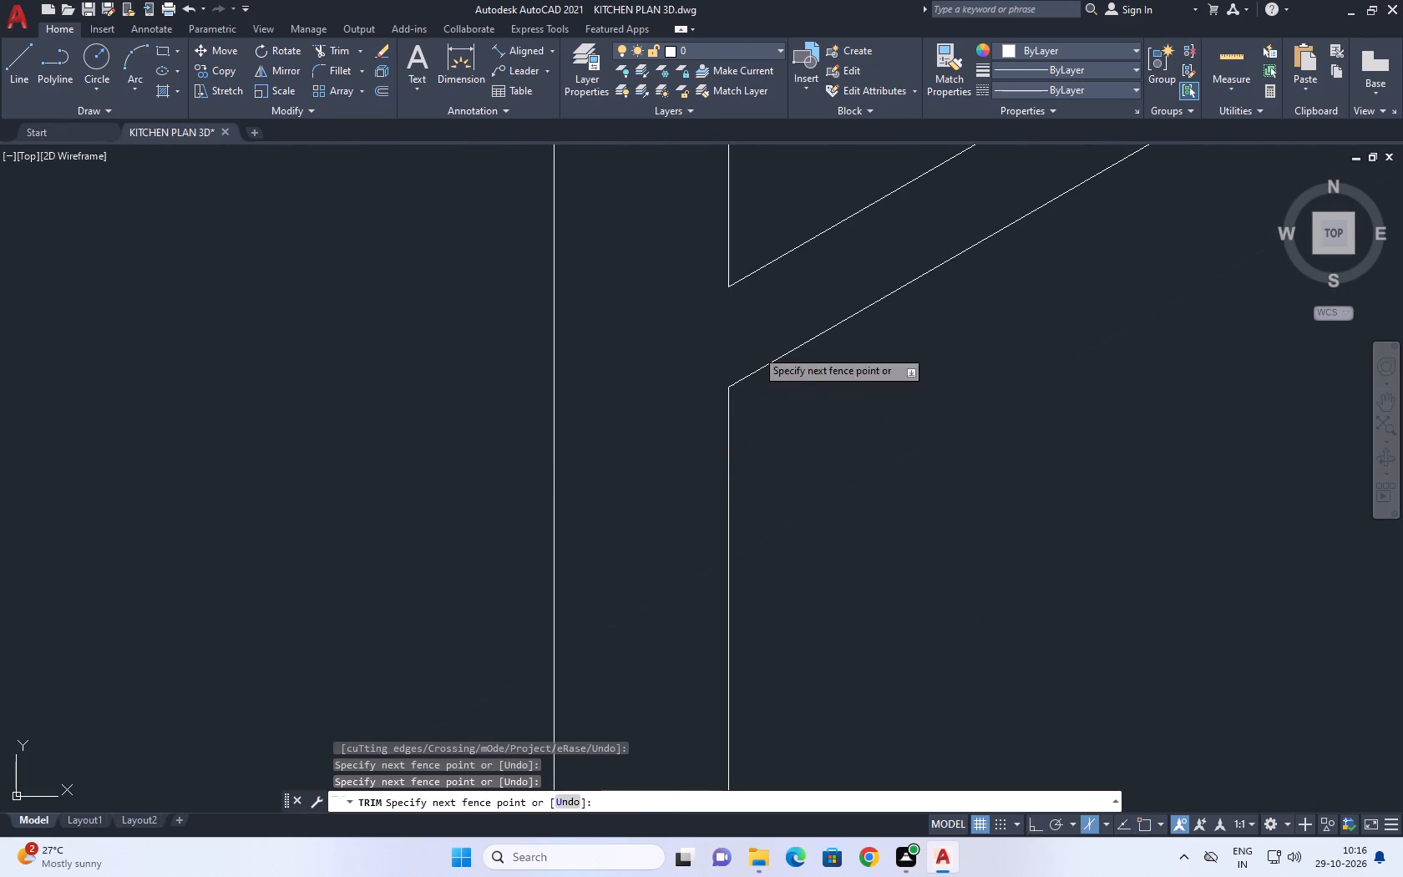
pyautogui.scroll(-7, 742, 337)
pyautogui.moveTo(818, 385); pyautogui.dragTo(624, 545, button='middle')
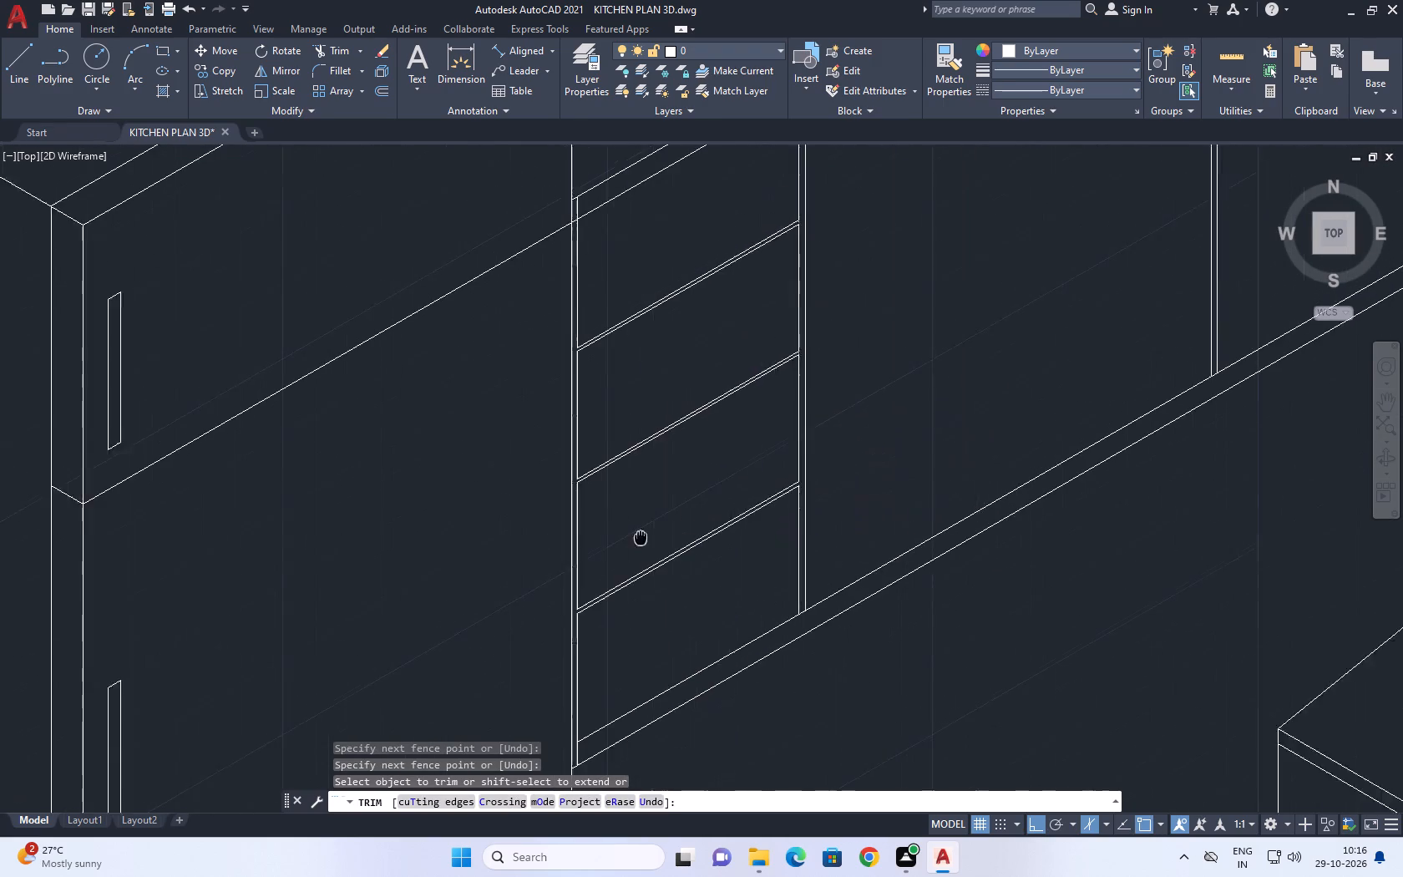
pyautogui.moveTo(624, 545); pyautogui.dragTo(583, 570, button='middle')
pyautogui.rightClick(775, 383)
pyautogui.moveTo(823, 407); pyautogui.dragTo(816, 409)
# Erase the two leftover short segments at the right ends of the top and middle drawer gaps.
pyautogui.scroll(2, 723, 240)
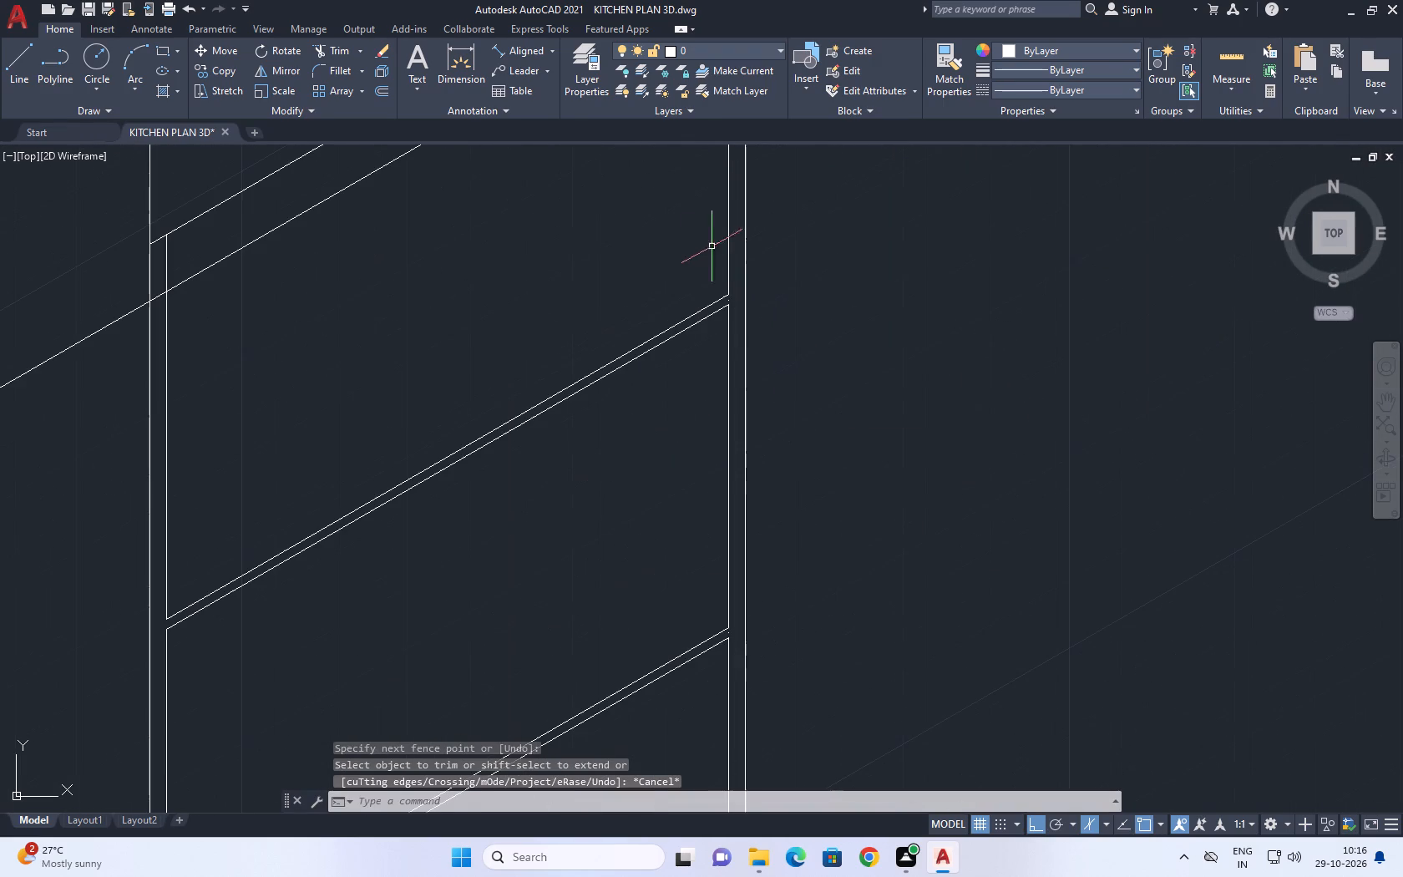
pyautogui.click(687, 251)
pyautogui.click(766, 352)
pyautogui.middleClick(802, 518)
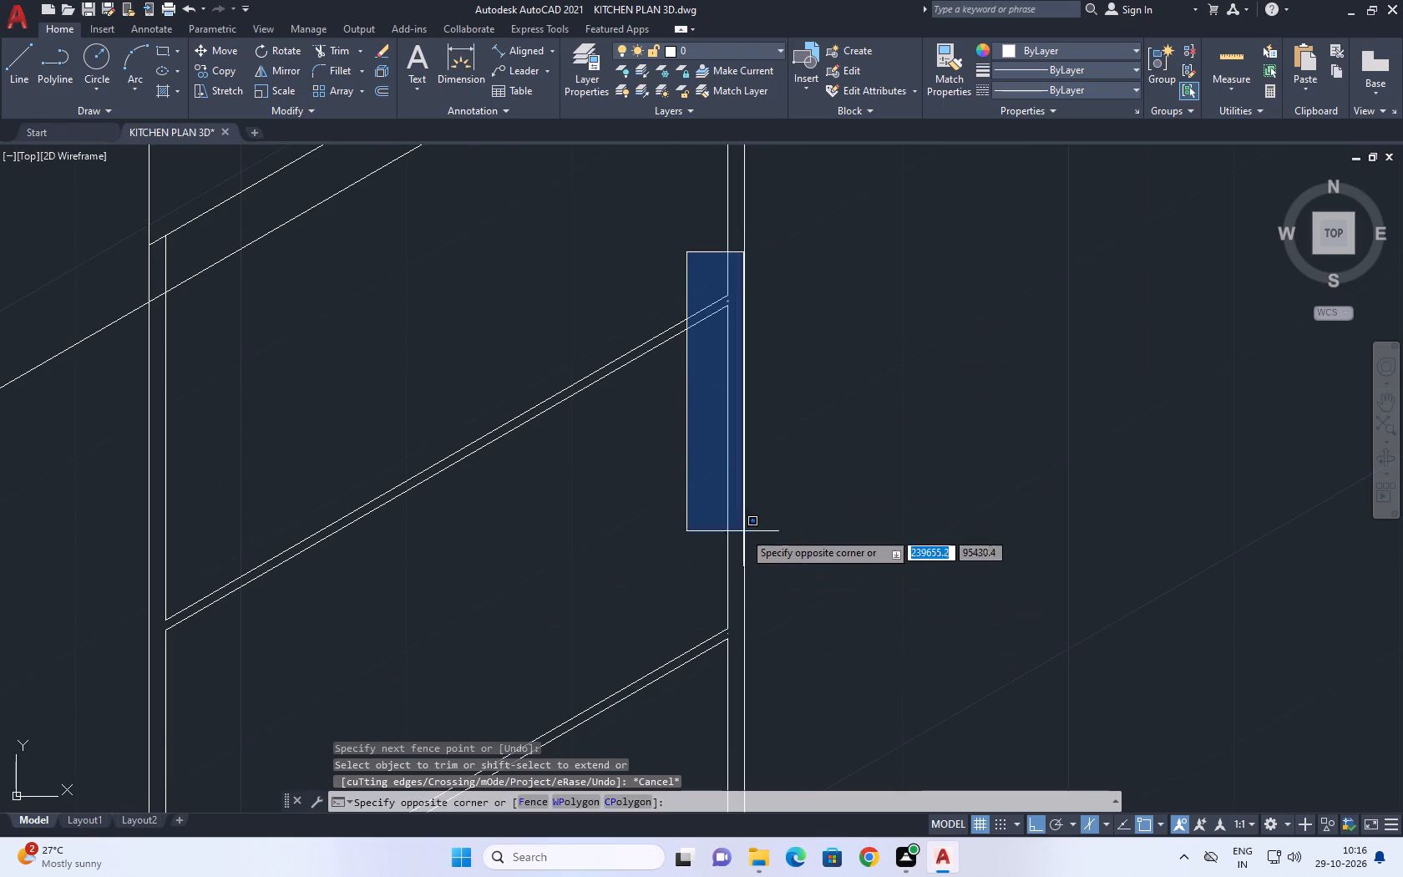
pyautogui.click(776, 469)
pyautogui.moveTo(772, 569); pyautogui.dragTo(707, 324, button='middle')
pyautogui.click(591, 307)
pyautogui.click(810, 483)
pyautogui.rightClick(787, 306)
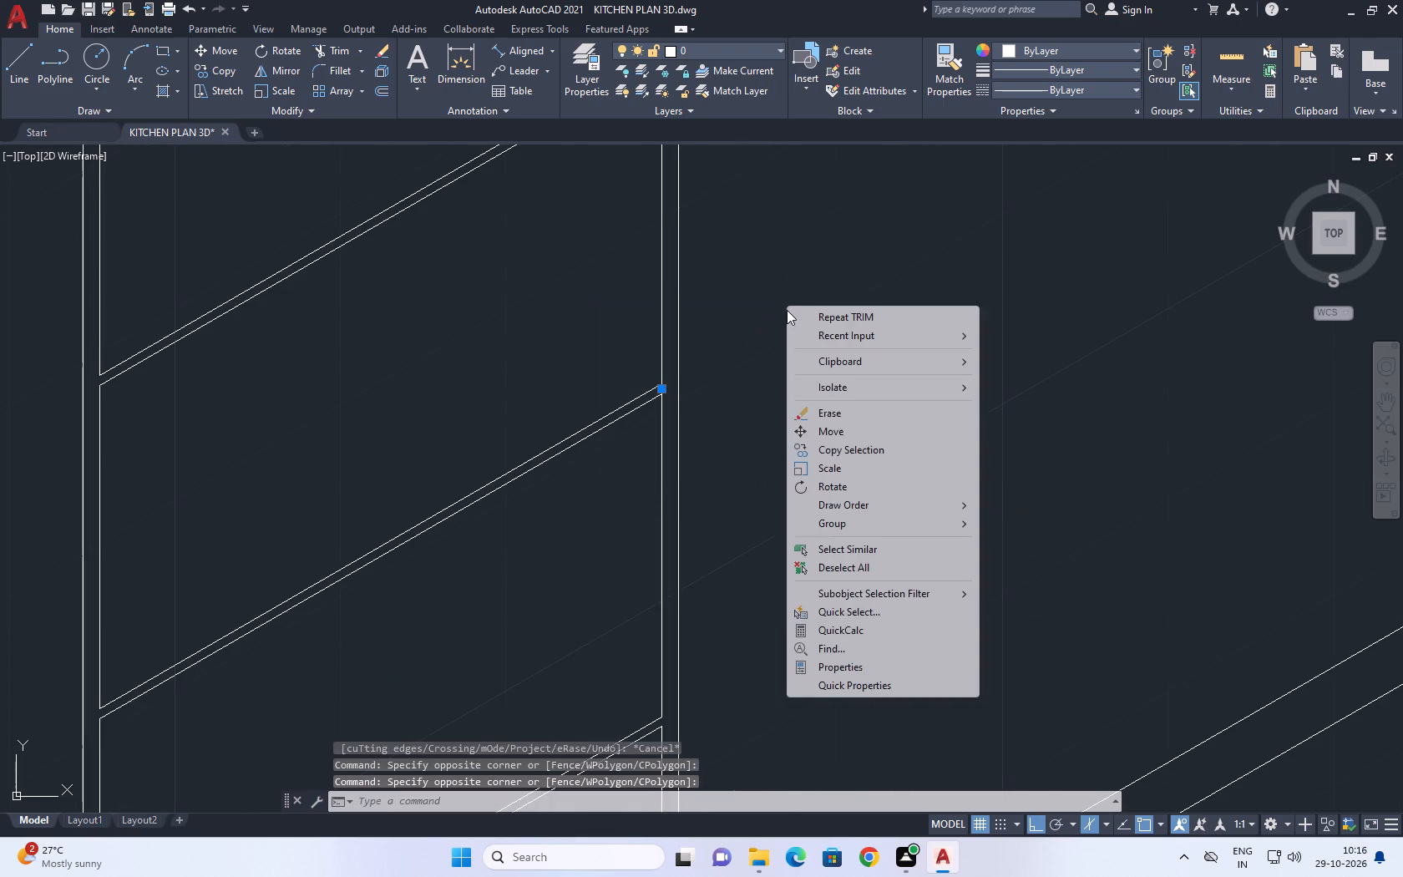
pyautogui.click(833, 413)
pyautogui.scroll(-2, 772, 395)
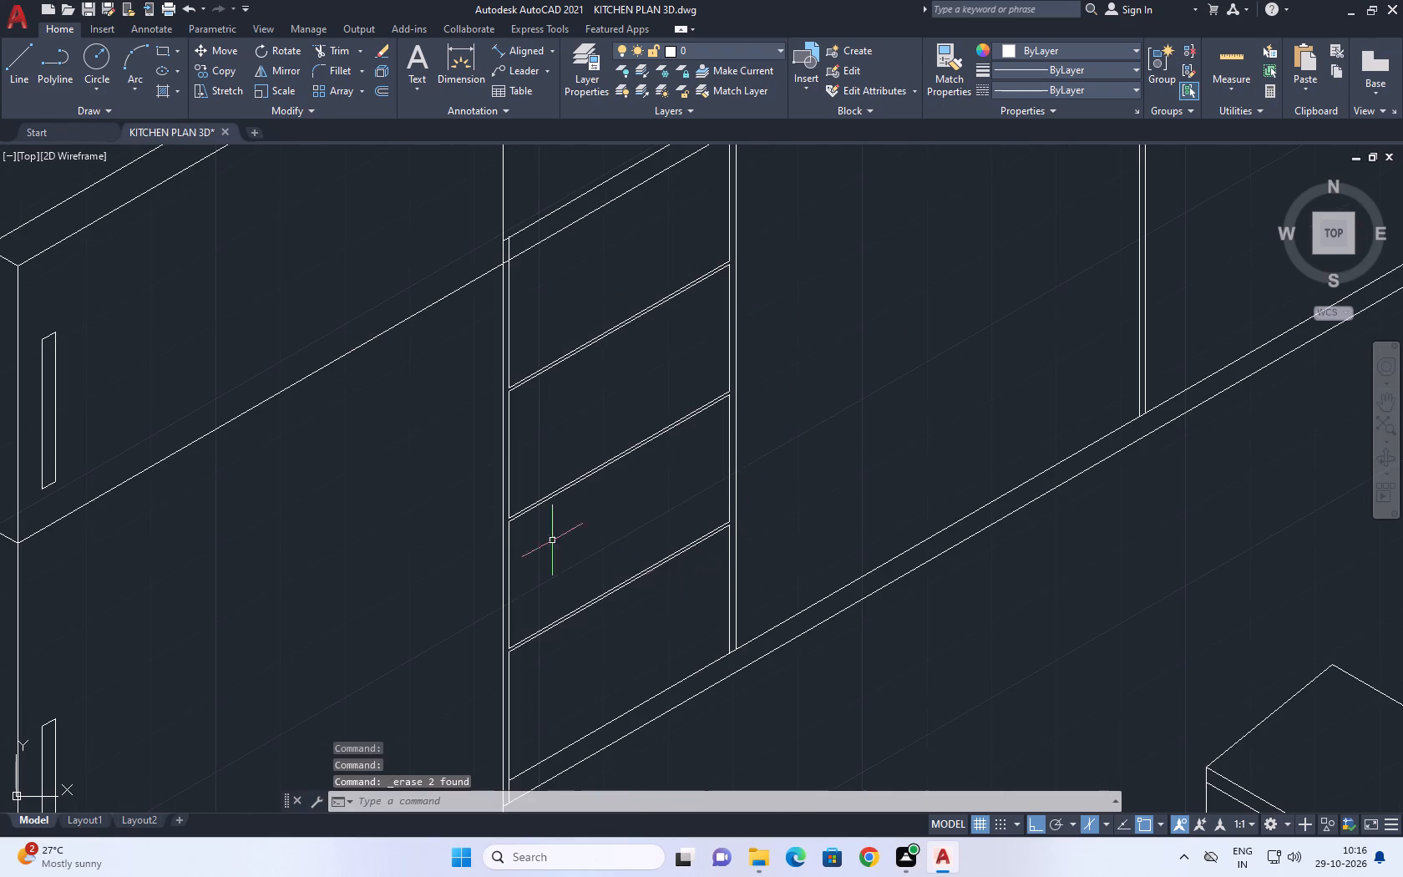
# Trim the left inner vertical line of the drawer unit where it projects above the countertop's lower front edge.
pyautogui.moveTo(560, 285); pyautogui.dragTo(595, 485, button='middle')
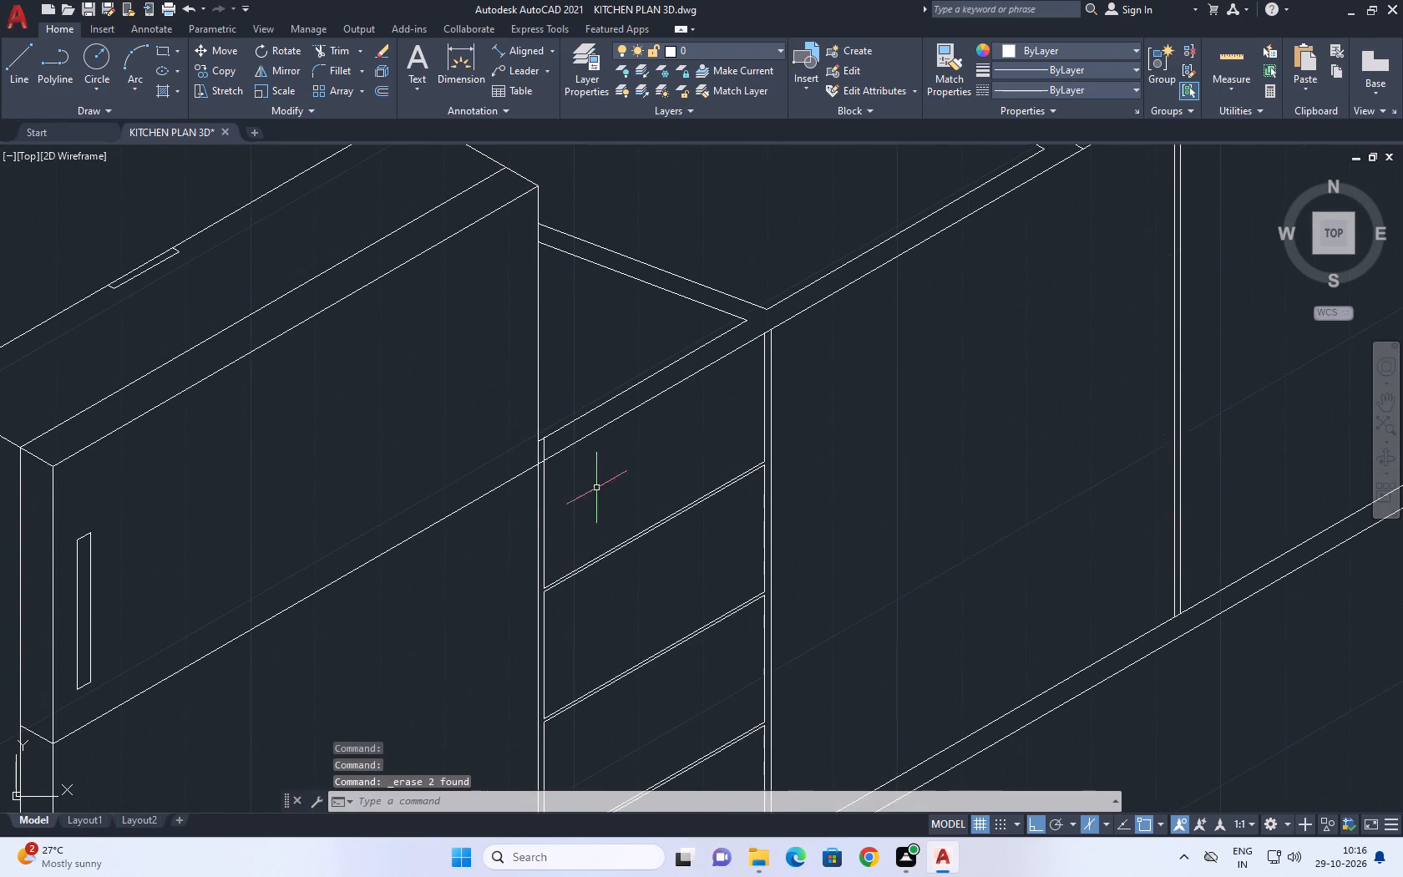
pyautogui.middleClick(617, 351)
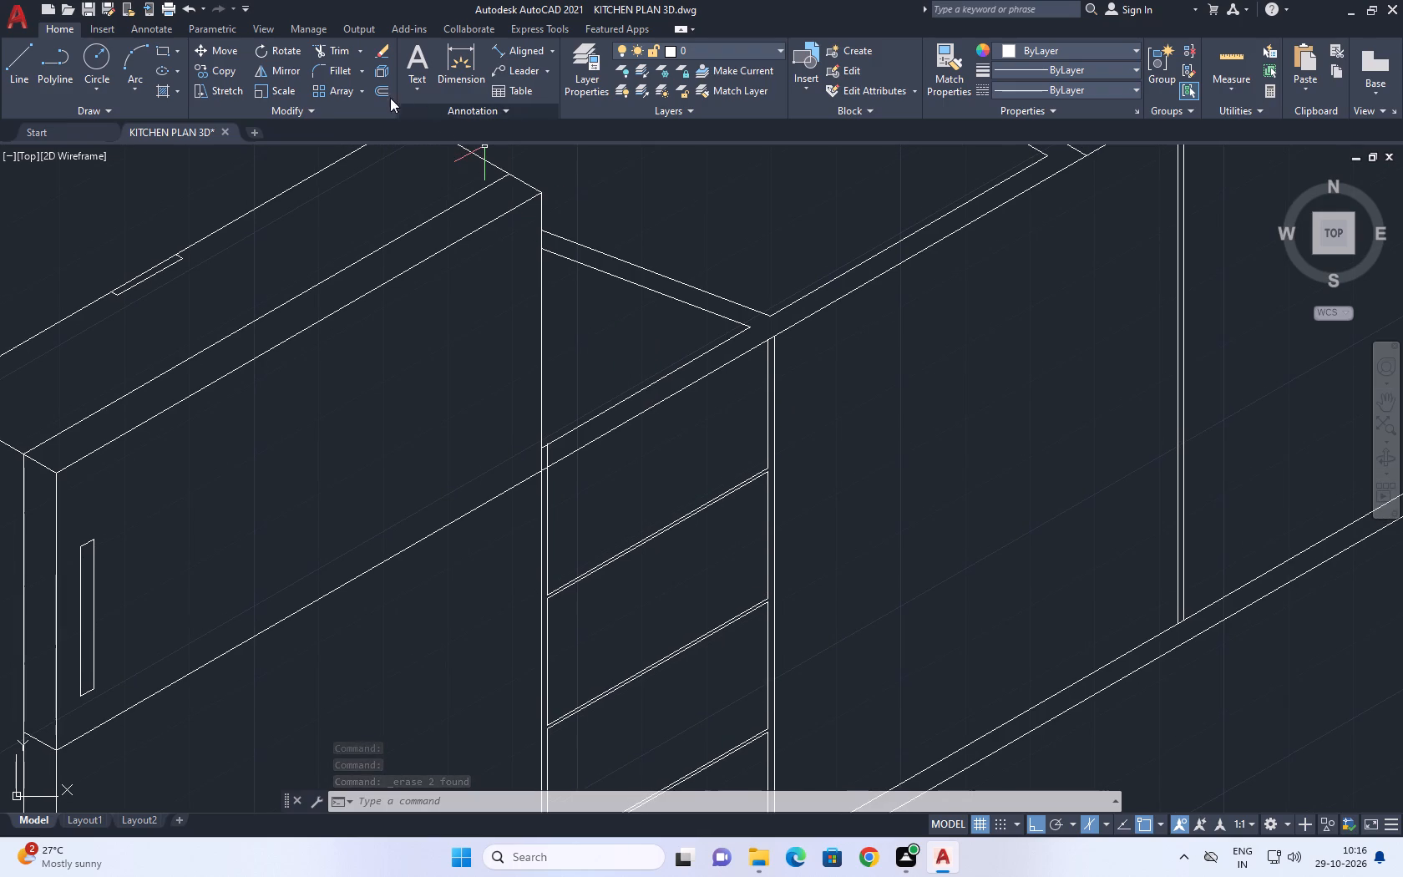
pyautogui.click(341, 48)
pyautogui.scroll(2, 555, 453)
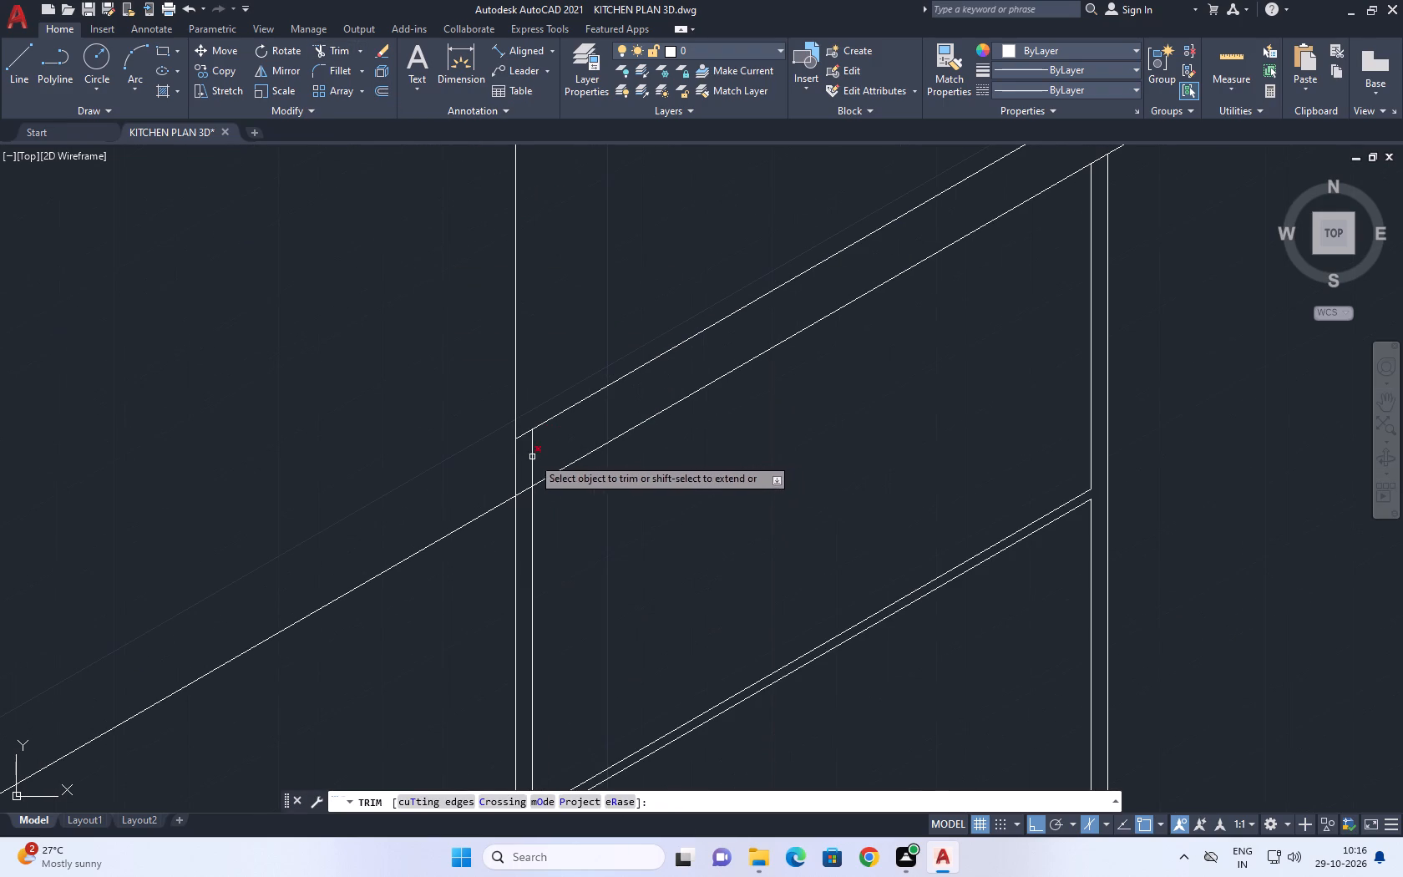
pyautogui.click(528, 454)
pyautogui.click(566, 445)
pyautogui.moveTo(609, 428); pyautogui.dragTo(596, 439, button='right')
pyautogui.click(644, 472)
# Examine the drawer unit beside the refrigerator within the overall kitchen view.
pyautogui.scroll(-4, 650, 454)
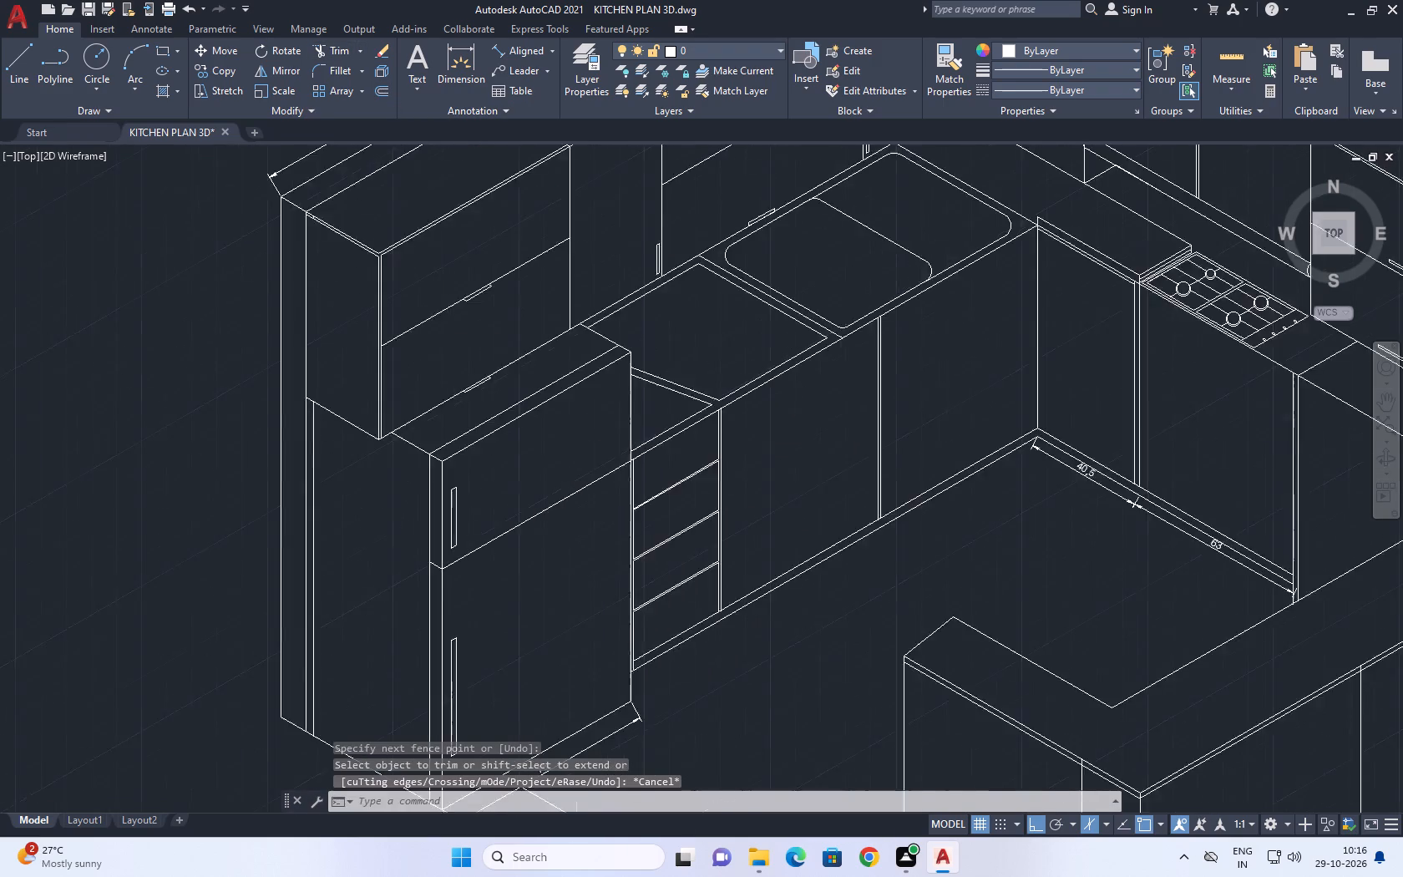
pyautogui.scroll(-1, 650, 454)
pyautogui.moveTo(771, 501); pyautogui.dragTo(671, 362, button='middle')
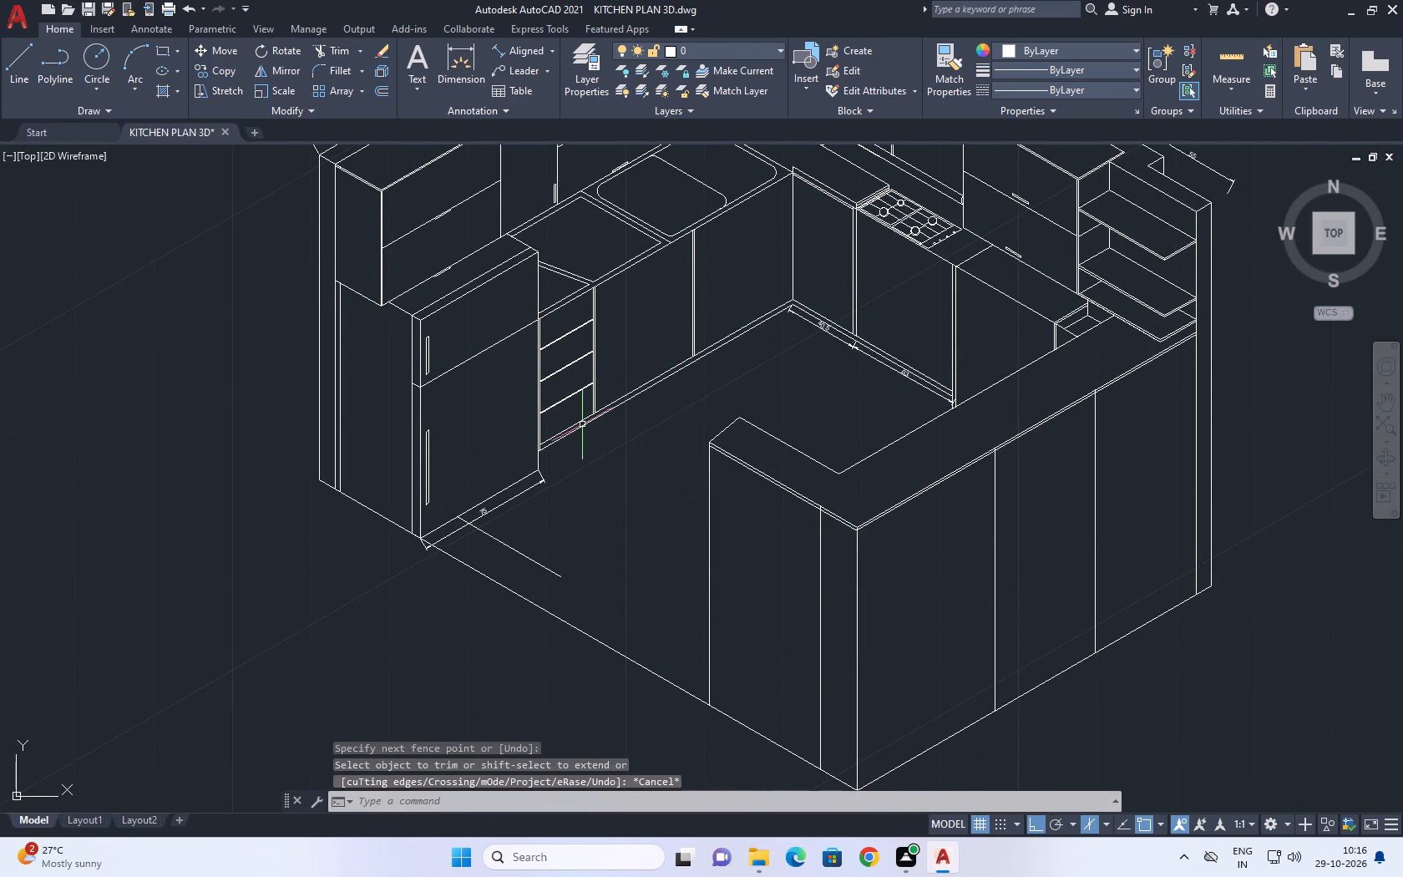
pyautogui.moveTo(605, 403); pyautogui.dragTo(504, 357, button='middle')
pyautogui.scroll(2, 482, 393)
pyautogui.moveTo(535, 335); pyautogui.dragTo(564, 459, button='middle')
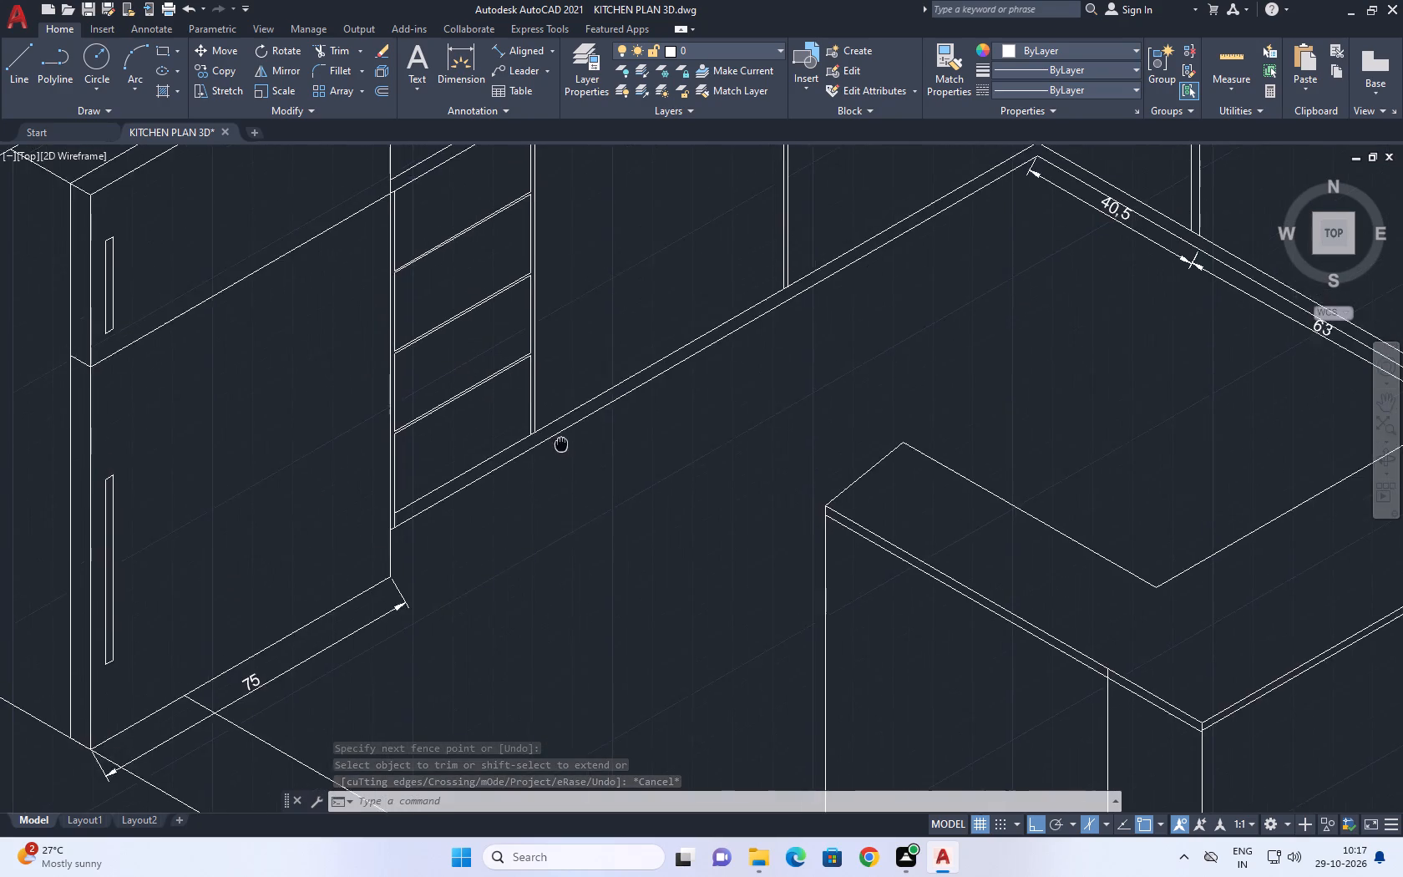
pyautogui.moveTo(564, 459); pyautogui.dragTo(580, 514, button='middle')
pyautogui.moveTo(476, 459); pyautogui.dragTo(561, 545, button='middle')
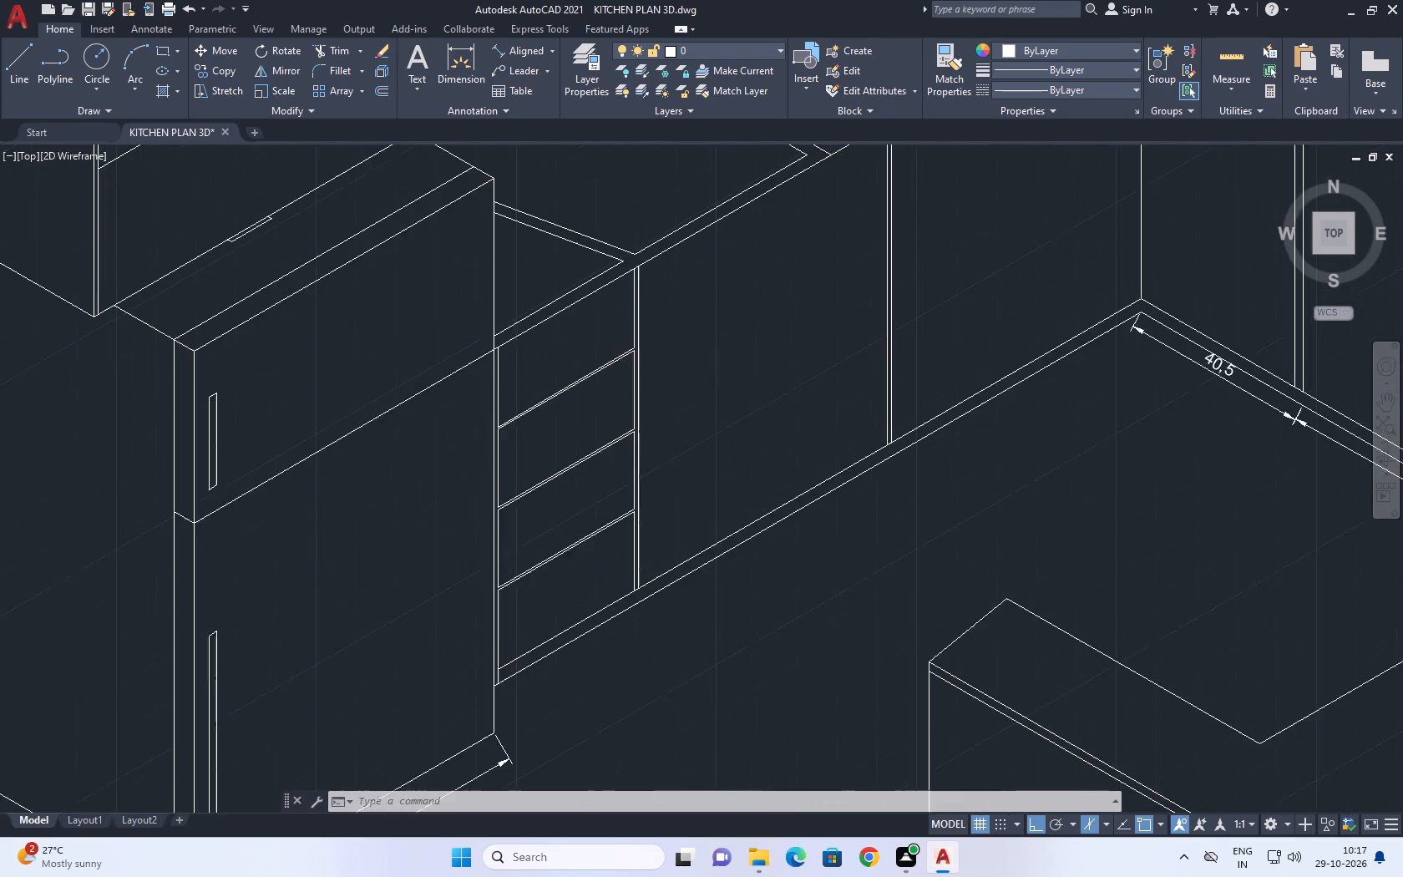
pyautogui.moveTo(561, 545); pyautogui.dragTo(581, 549, button='middle')
# Draw a closed isometric handle outline on the top drawer front, 10 long along the 30° axis and 2 high.
pyautogui.click(21, 61)
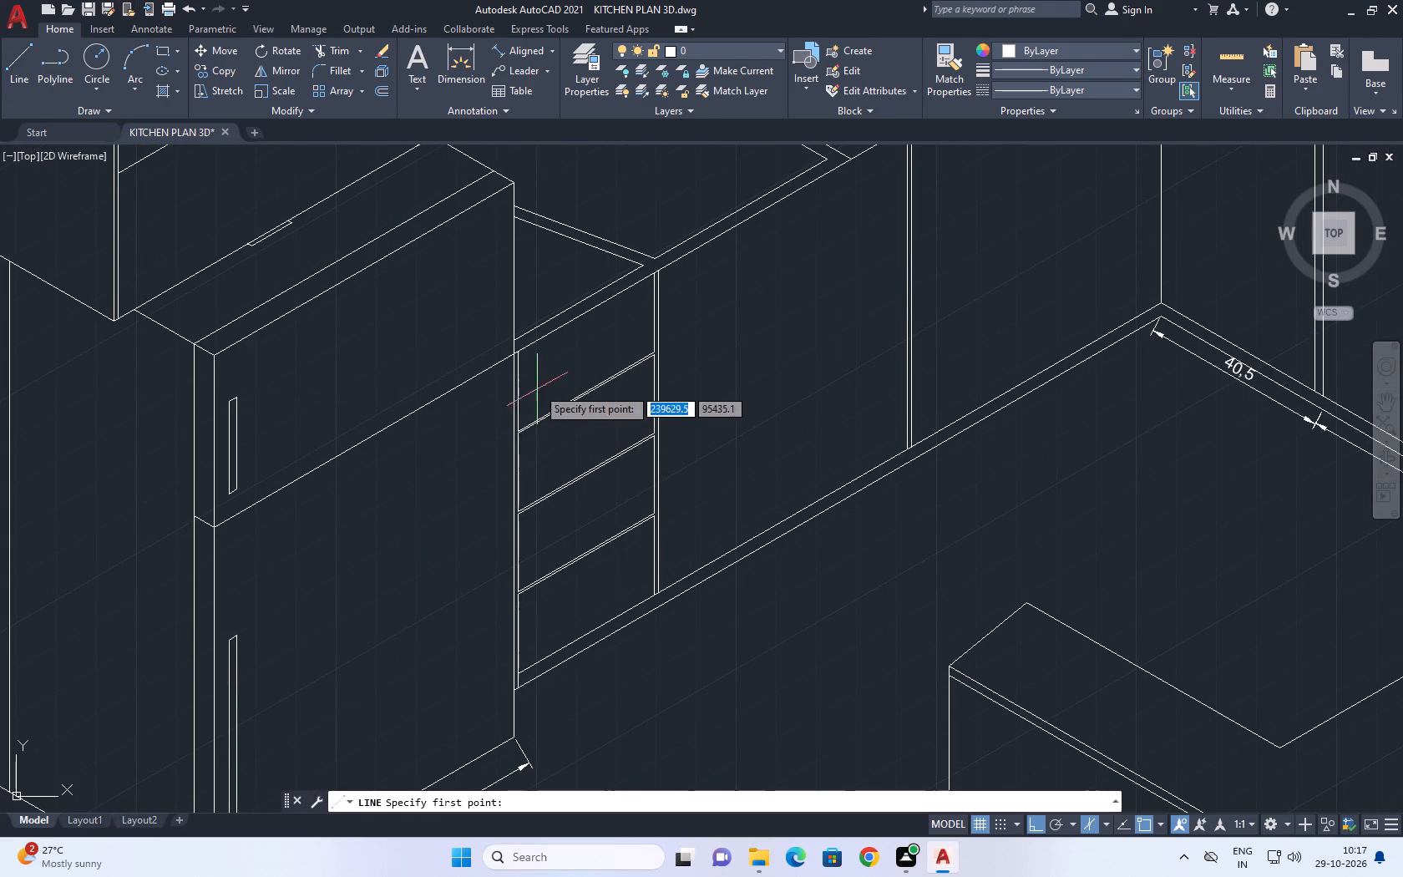
pyautogui.scroll(4, 570, 346)
pyautogui.moveTo(514, 325); pyautogui.dragTo(590, 469, button='middle')
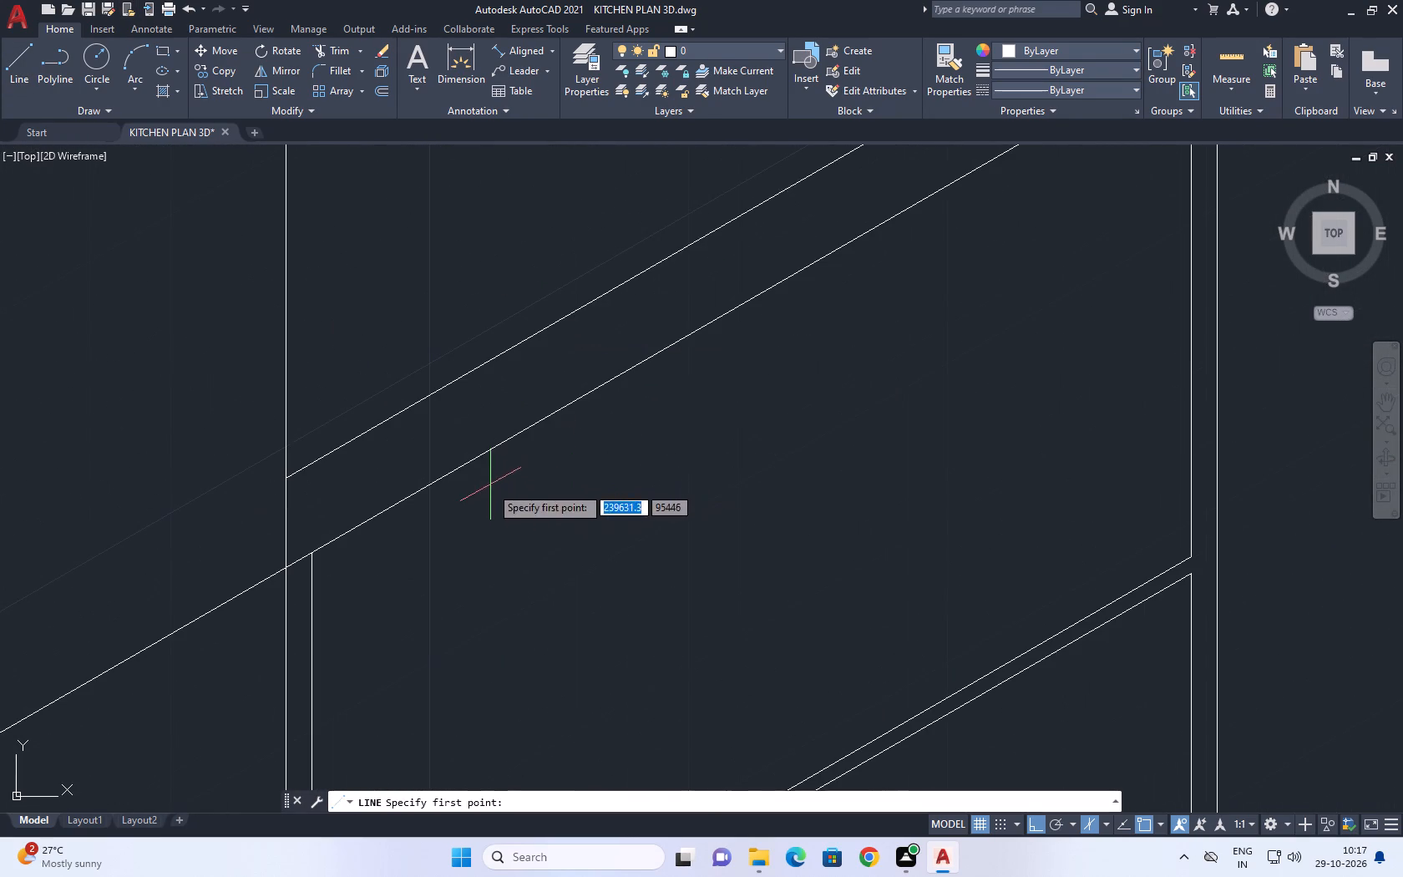
pyautogui.moveTo(640, 476); pyautogui.dragTo(599, 479, button='middle')
pyautogui.click(460, 494)
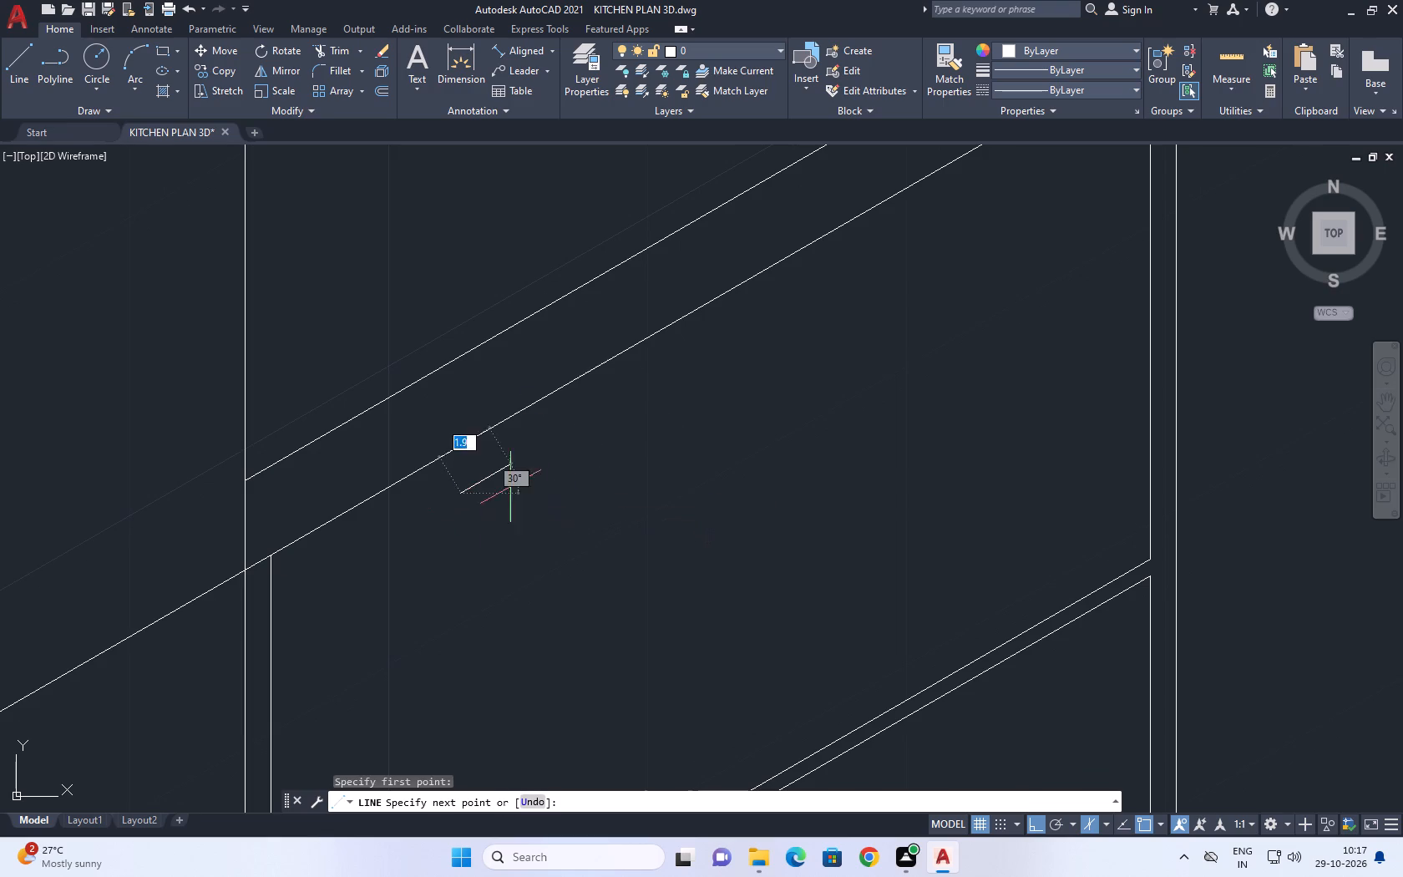
pyautogui.write('10')
pyautogui.press('Return')
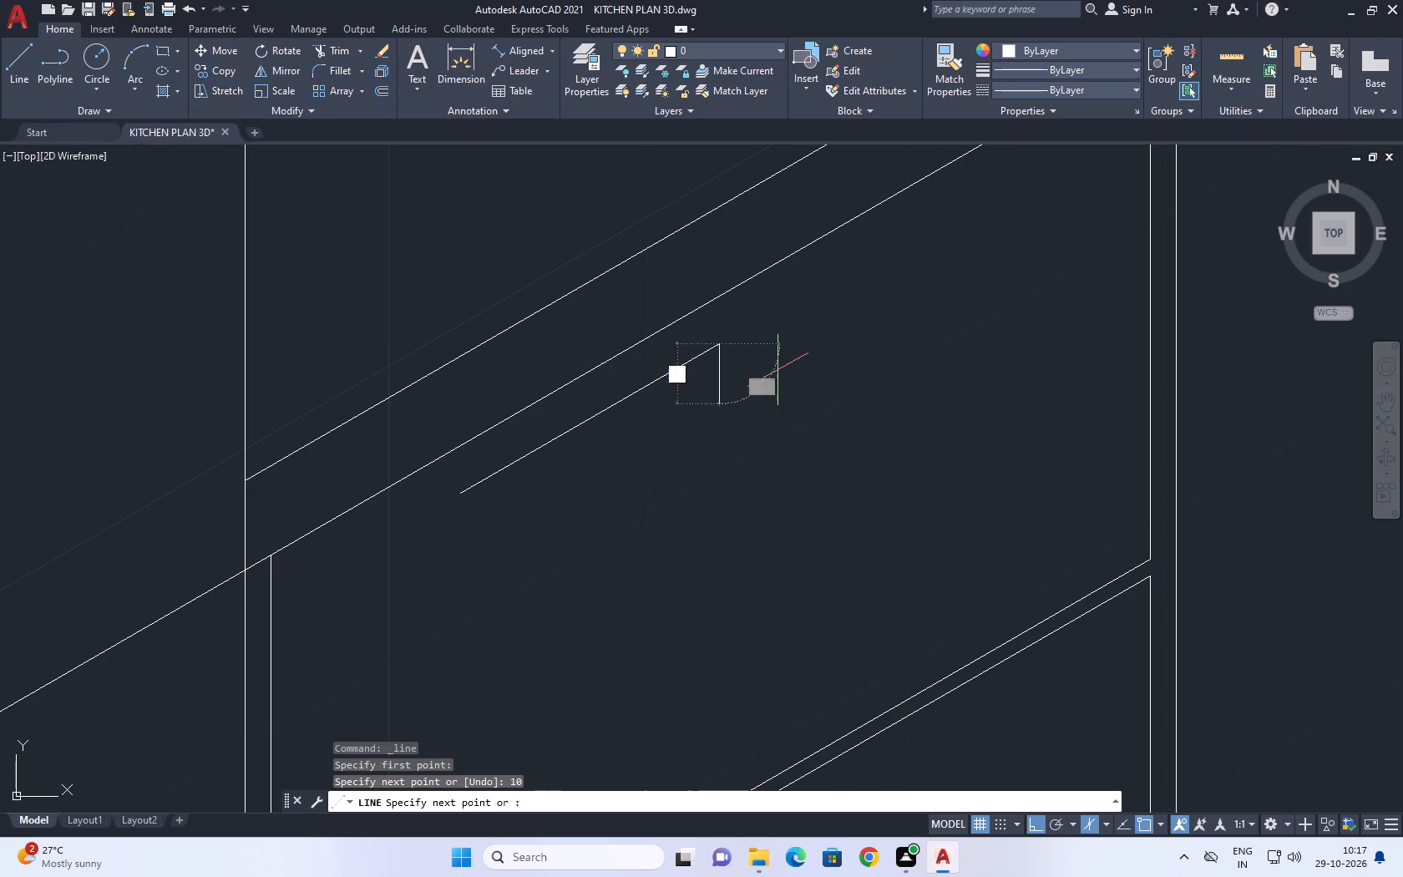
pyautogui.press('2')
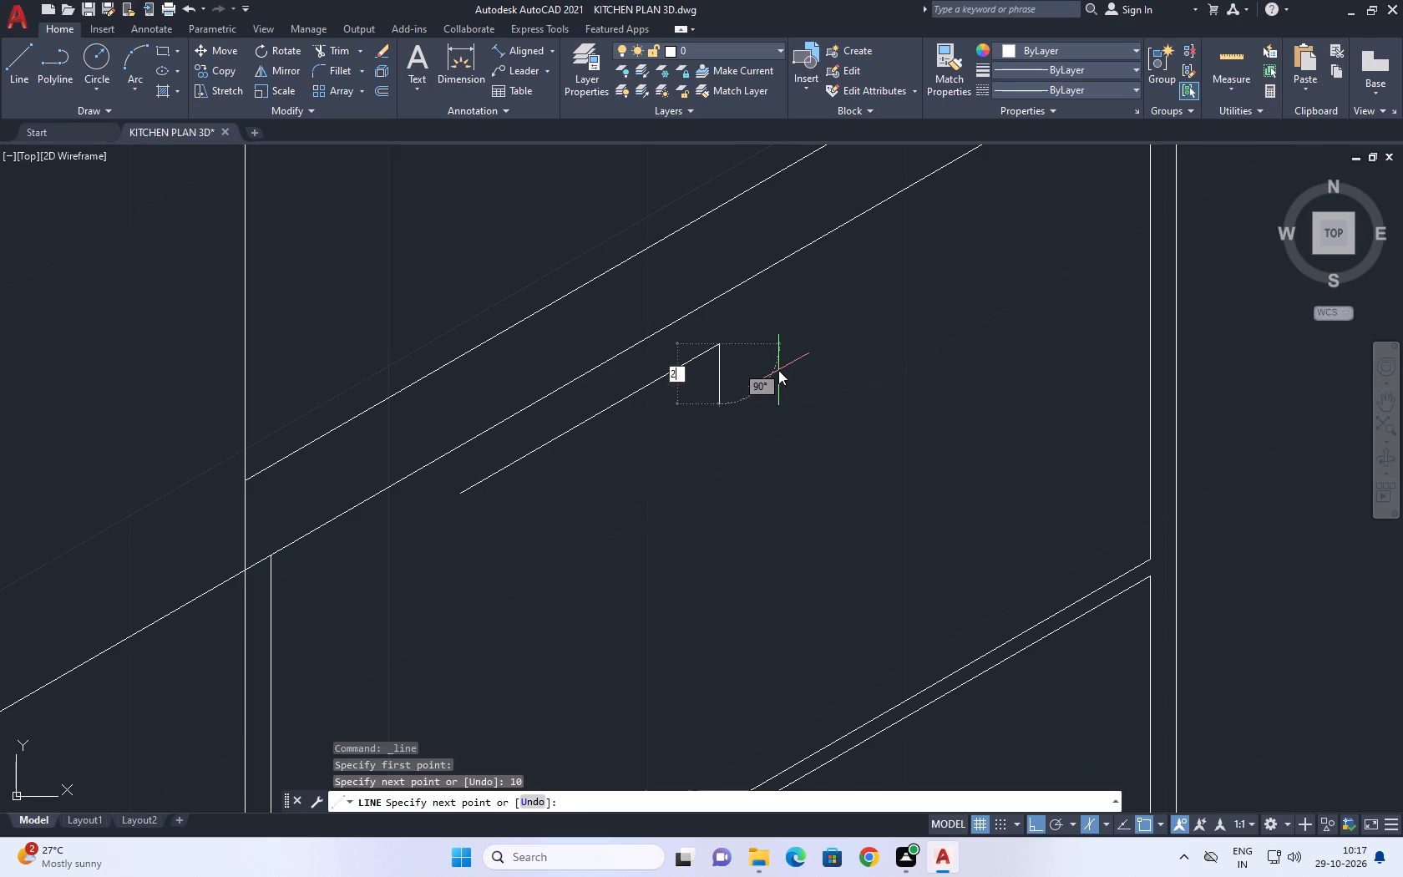
pyautogui.press('Return')
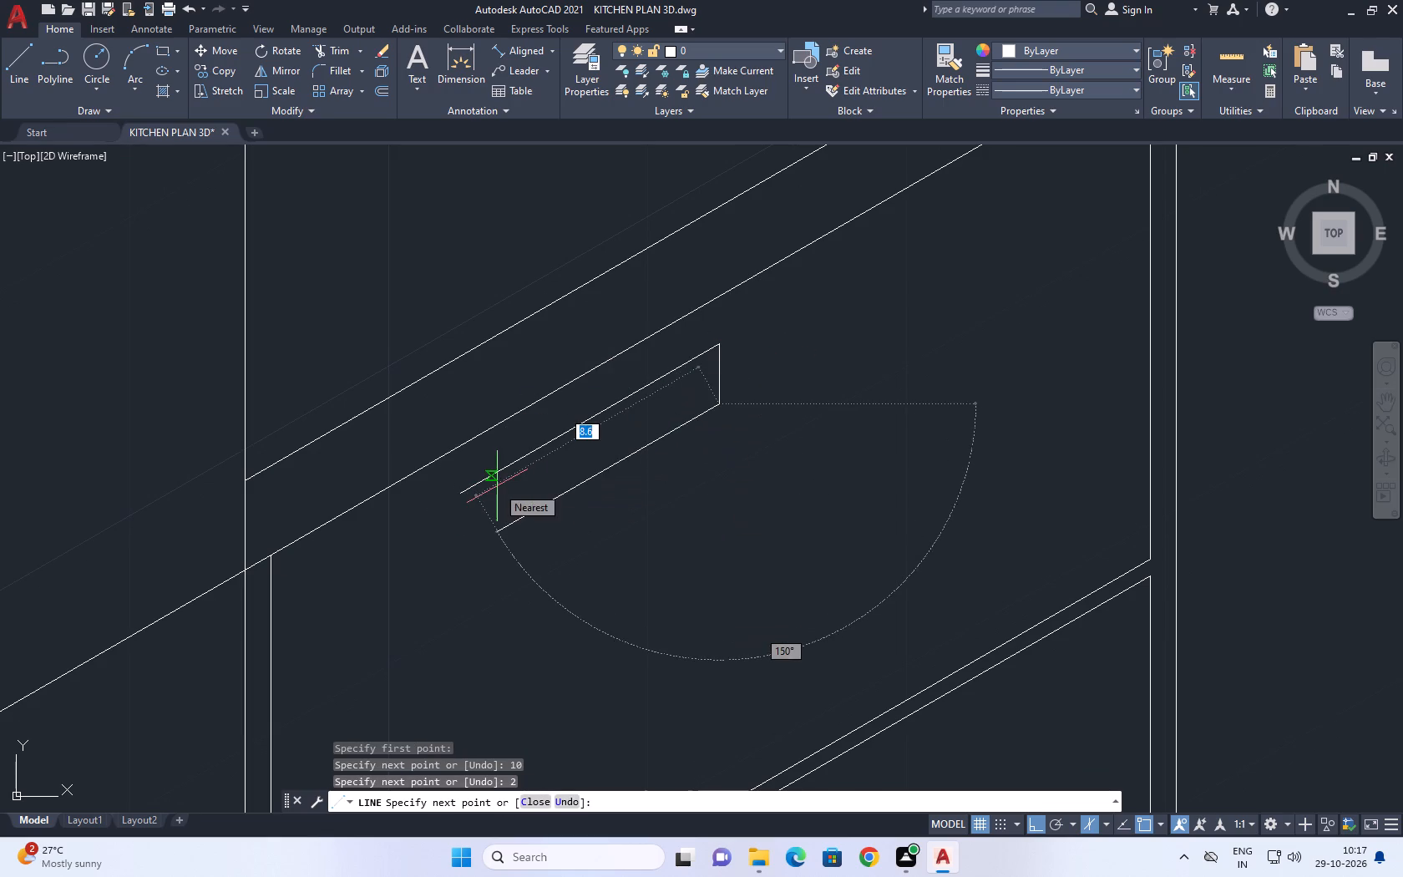
pyautogui.write('10')
pyautogui.press('Return')
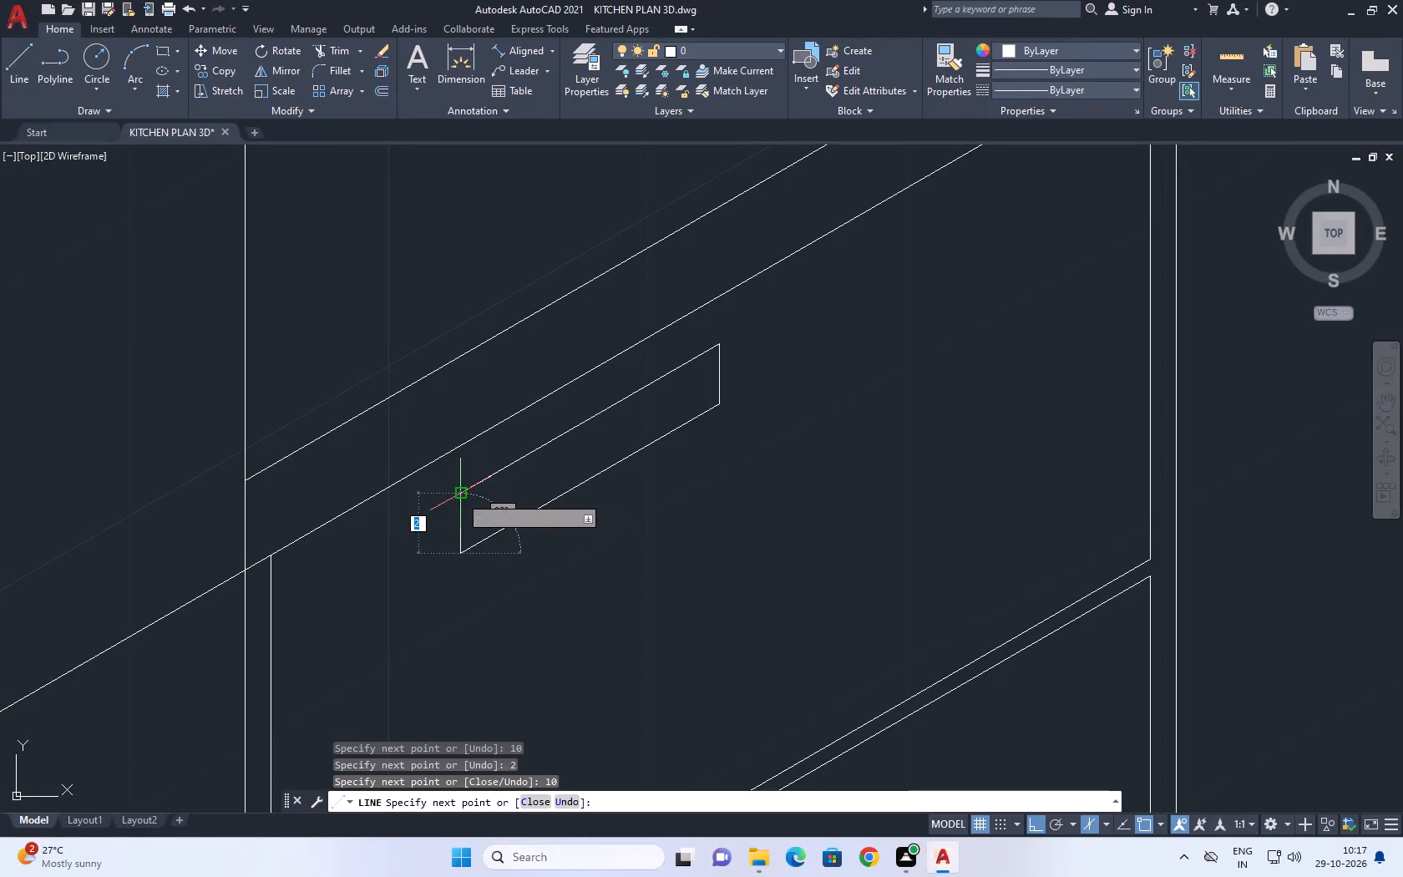
pyautogui.click(452, 491)
pyautogui.rightClick(585, 486)
pyautogui.click(636, 520)
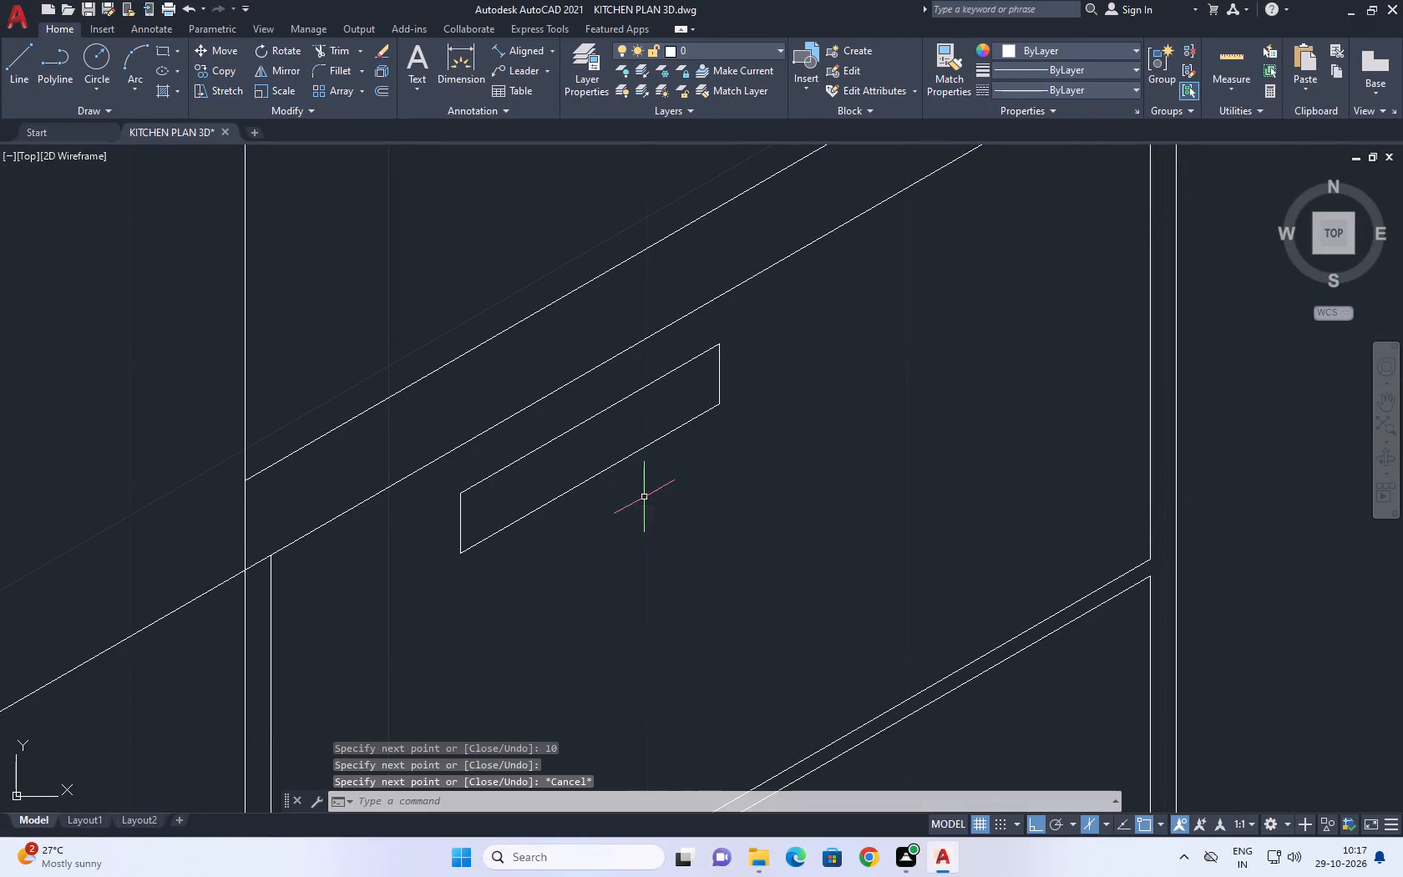
# Move the handle outline about 4 units along the 30° axis toward the middle of the top drawer.
pyautogui.scroll(-4, 665, 497)
pyautogui.moveTo(702, 452); pyautogui.dragTo(681, 437, button='middle')
pyautogui.scroll(2, 602, 459)
pyautogui.moveTo(717, 520); pyautogui.dragTo(638, 438, button='middle')
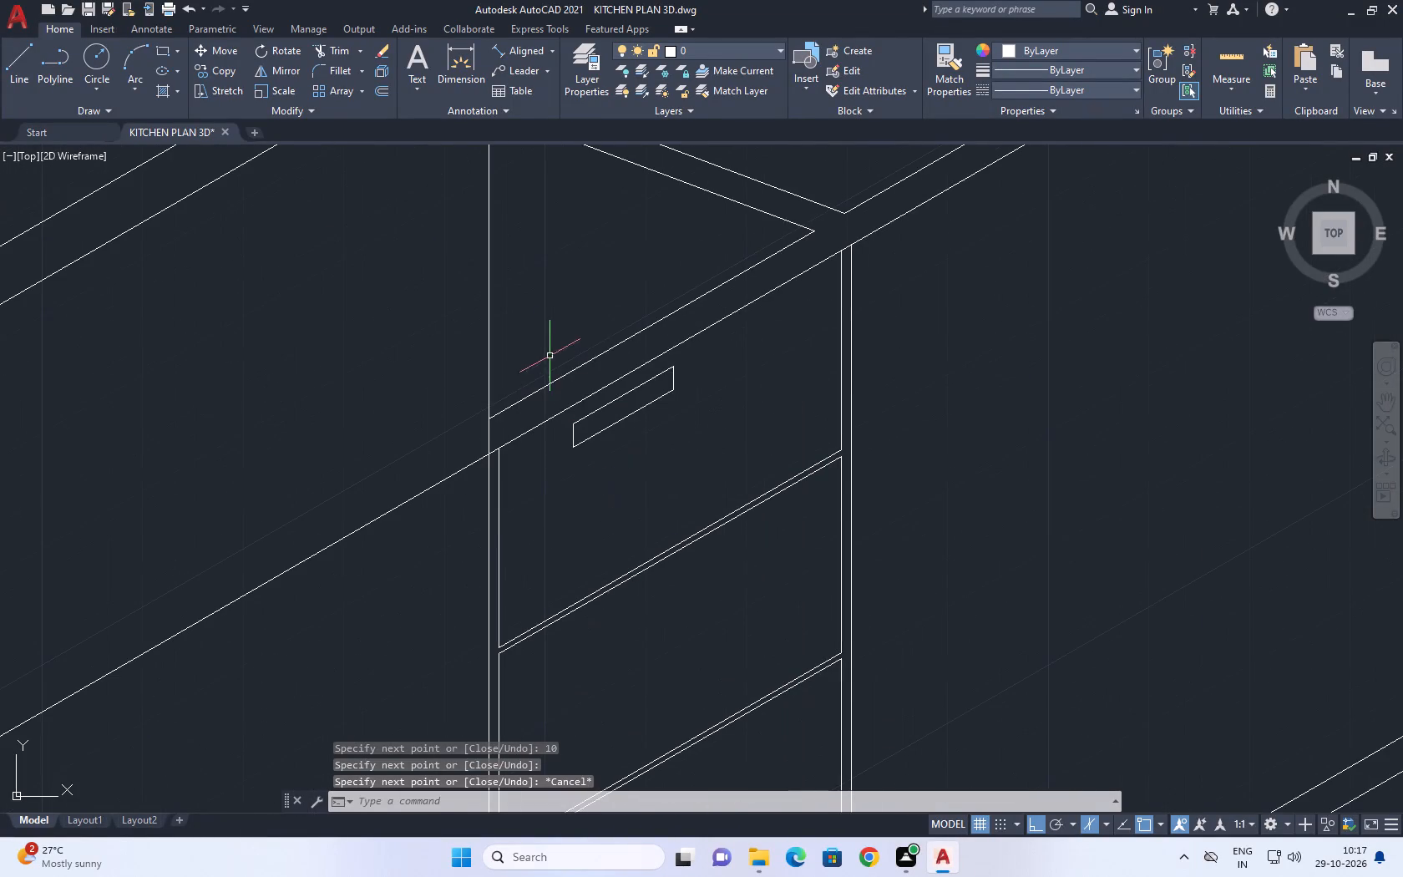
pyautogui.click(544, 341)
pyautogui.click(729, 477)
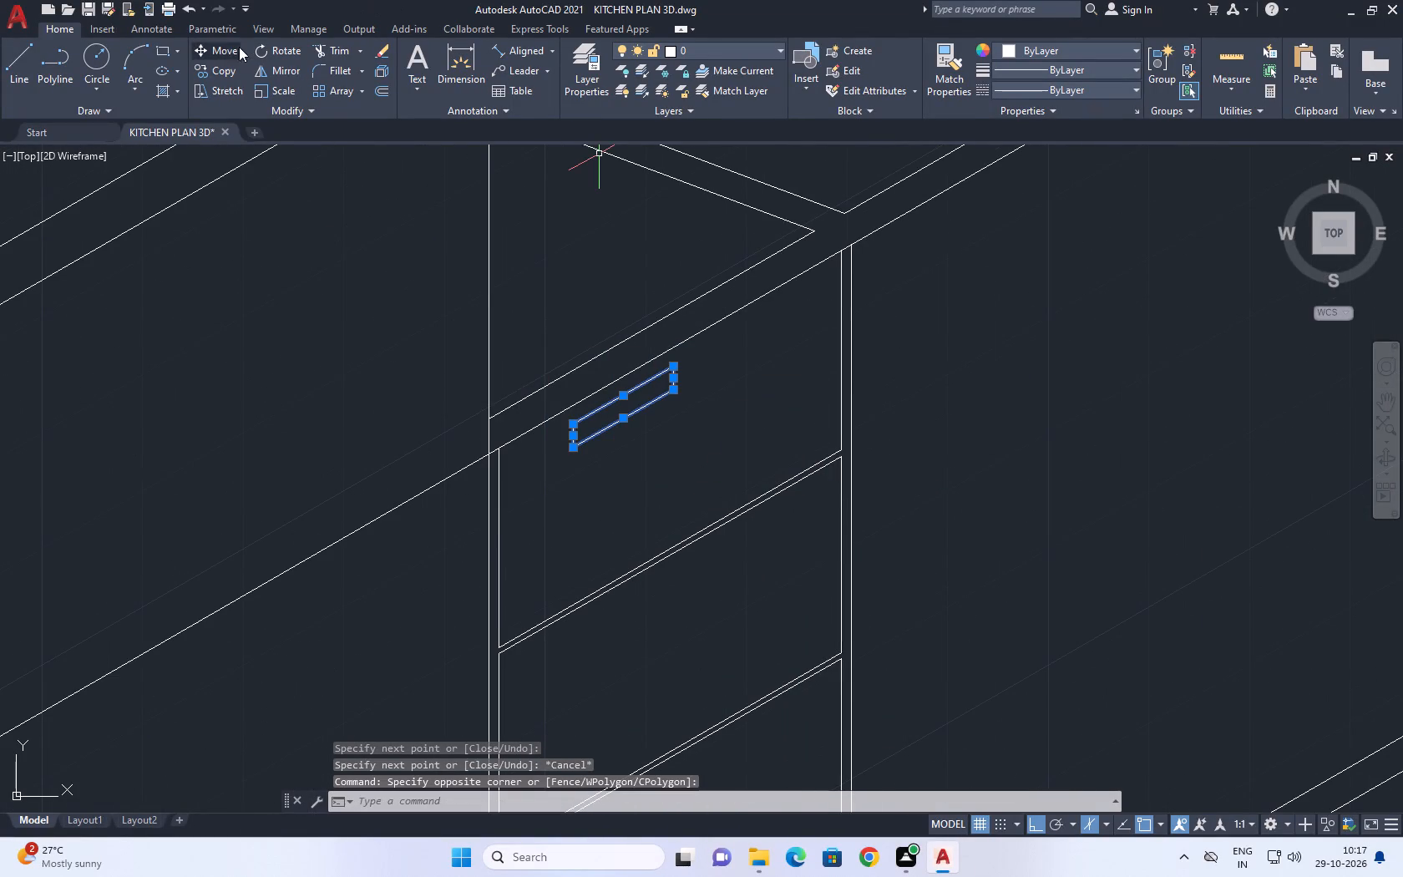
pyautogui.click(221, 50)
pyautogui.click(660, 458)
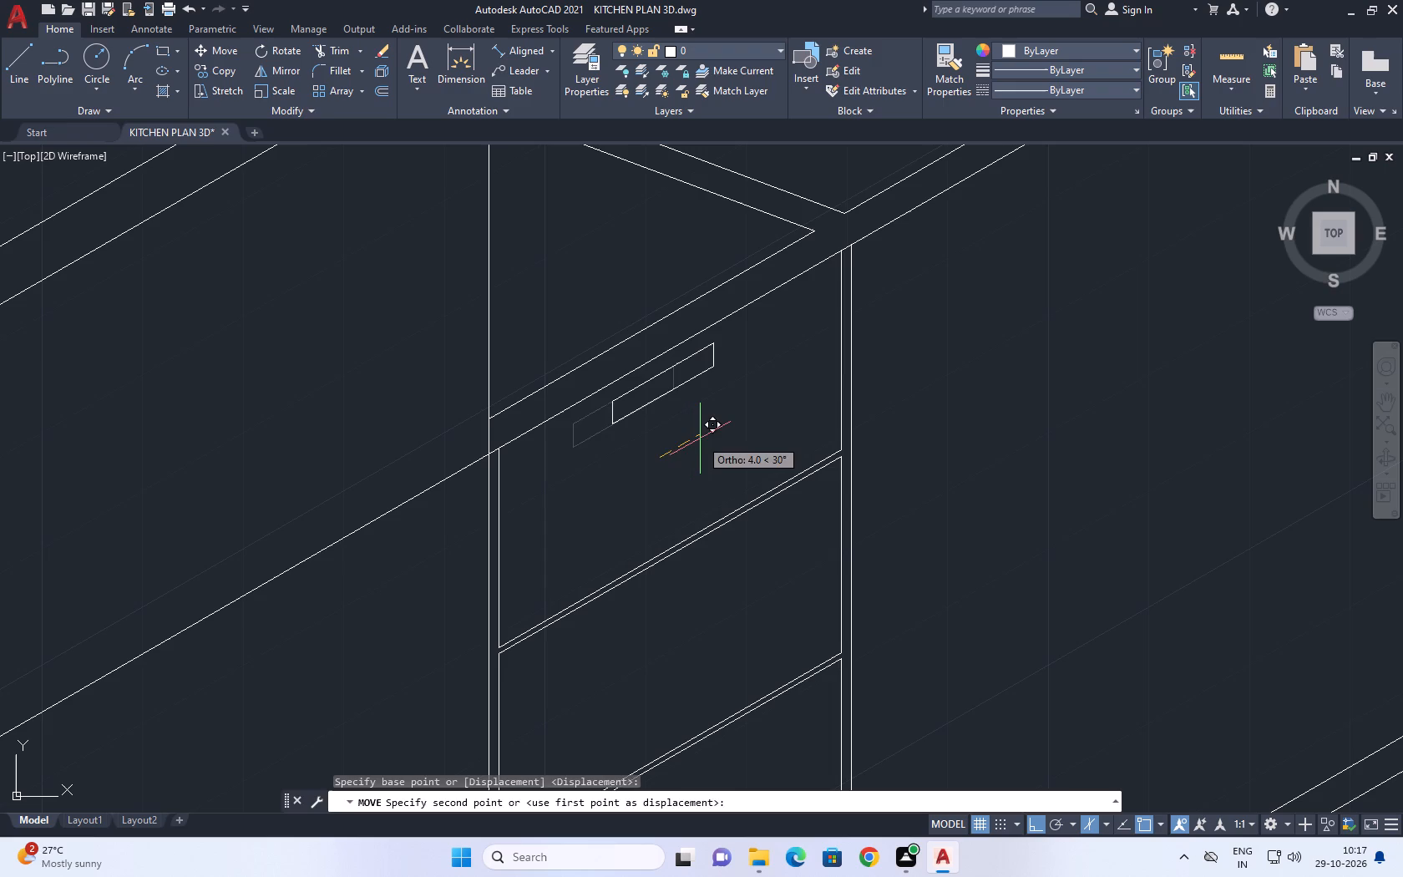
pyautogui.click(701, 438)
# Move the handle by its top edge's midpoint onto the countertop's lower front edge above the top drawer.
pyautogui.click(565, 288)
pyautogui.click(773, 454)
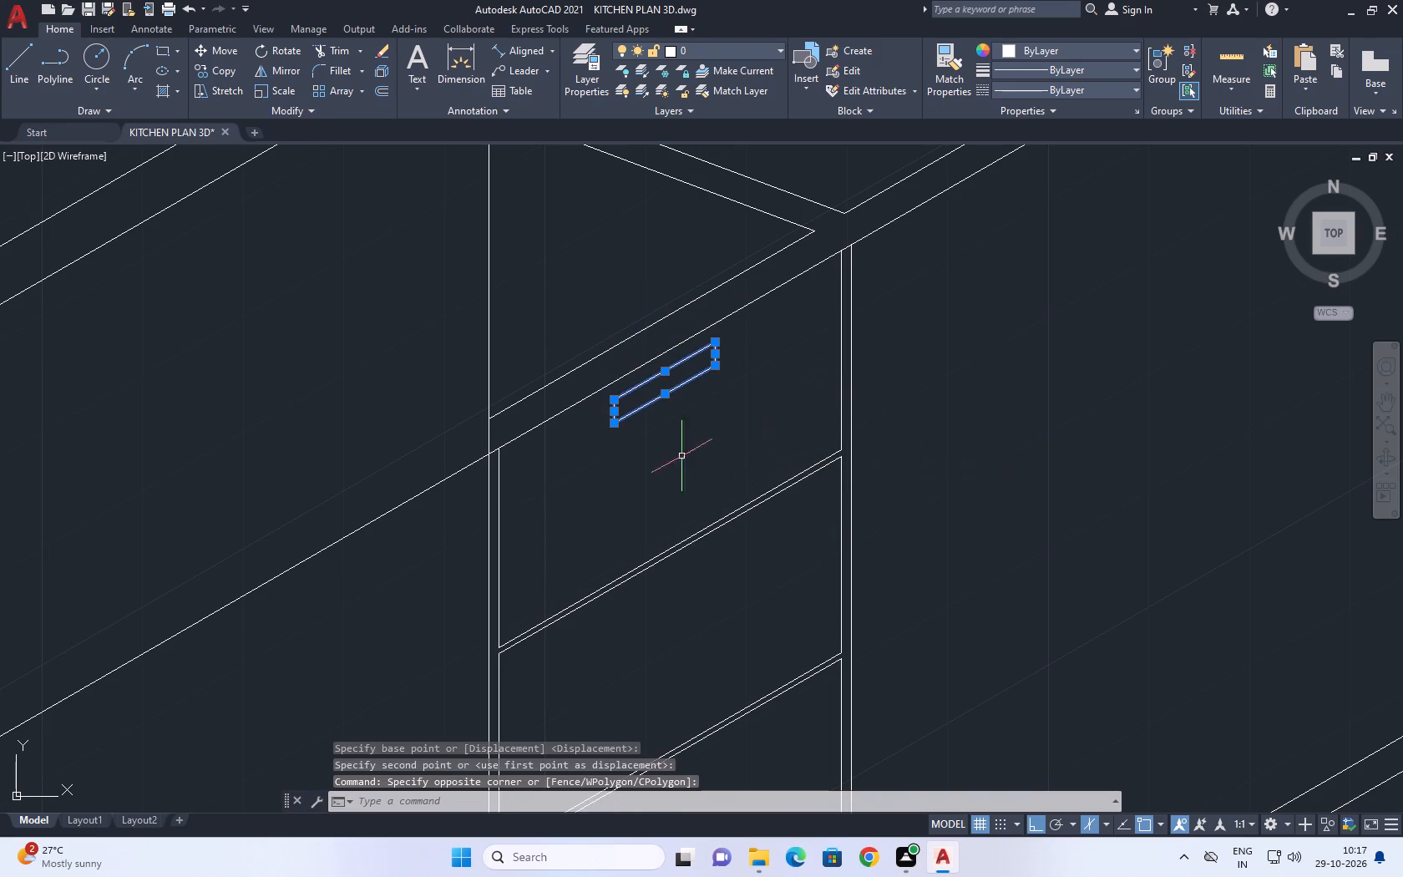
pyautogui.click(228, 47)
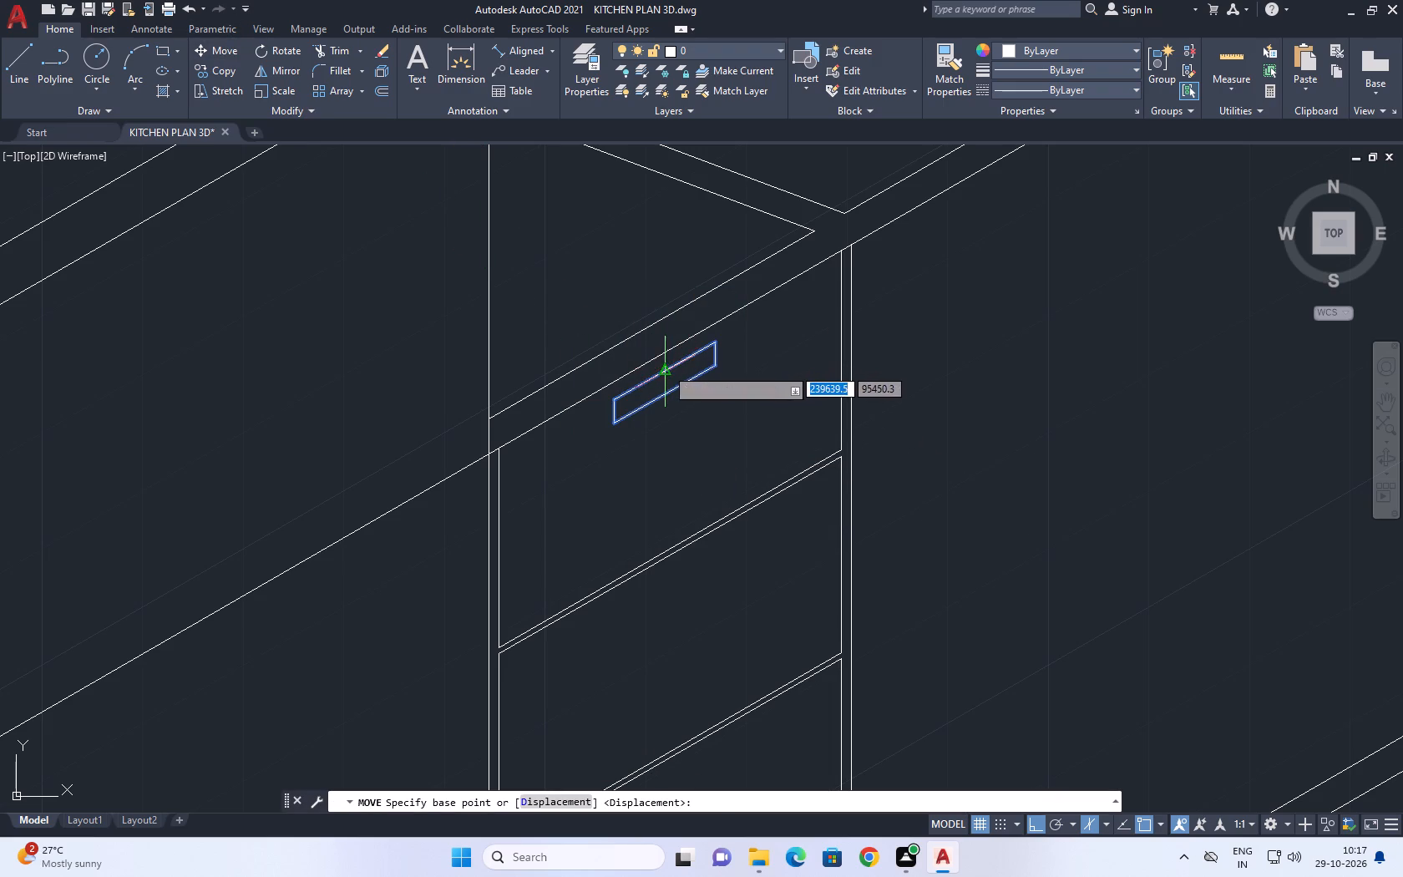
pyautogui.click(666, 368)
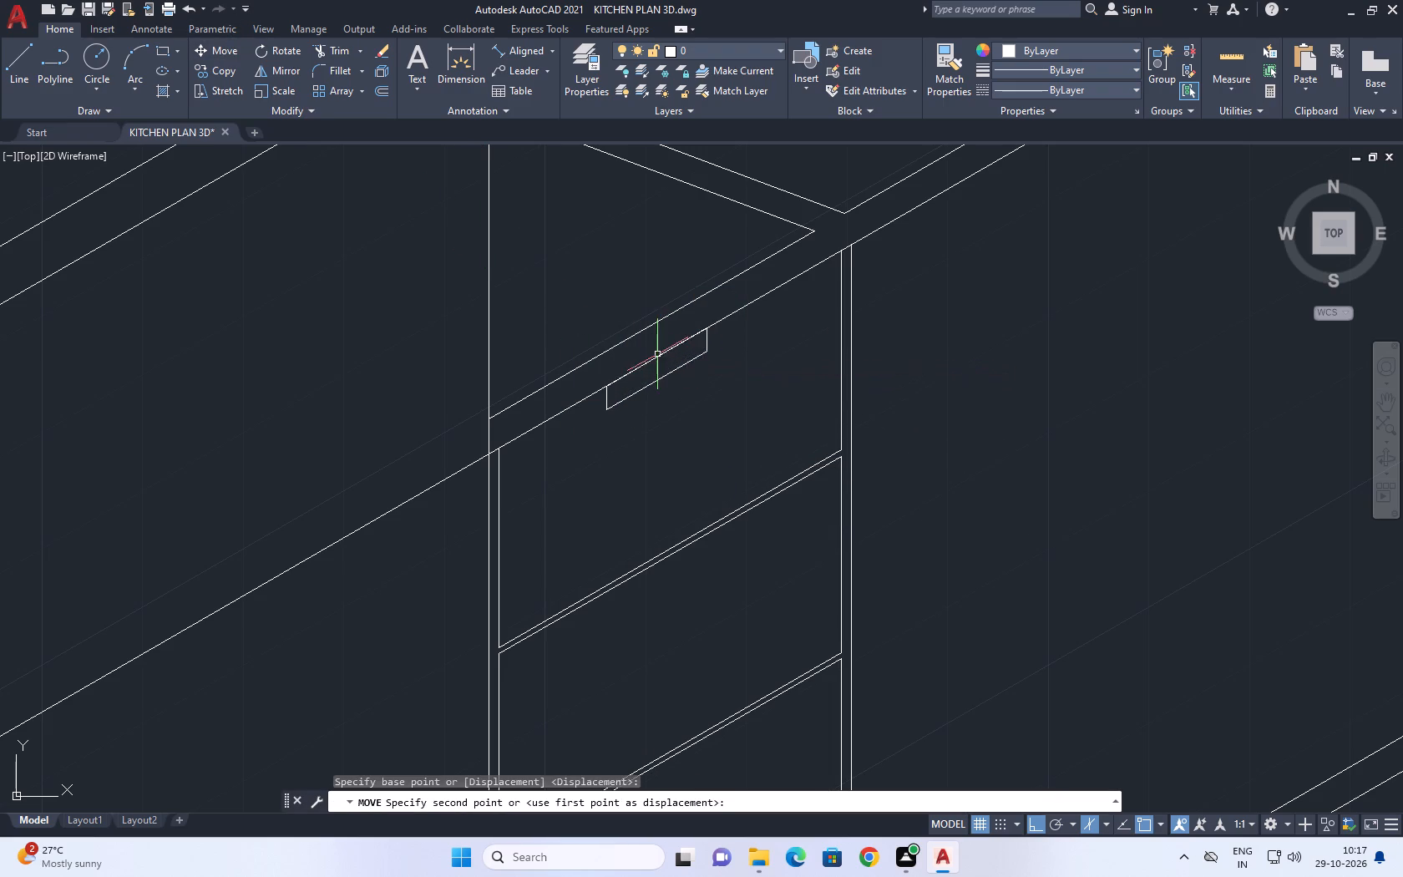
pyautogui.click(657, 354)
# Move the handle a short distance straight down from the countertop edge into the top drawer front.
pyautogui.click(550, 275)
pyautogui.click(747, 450)
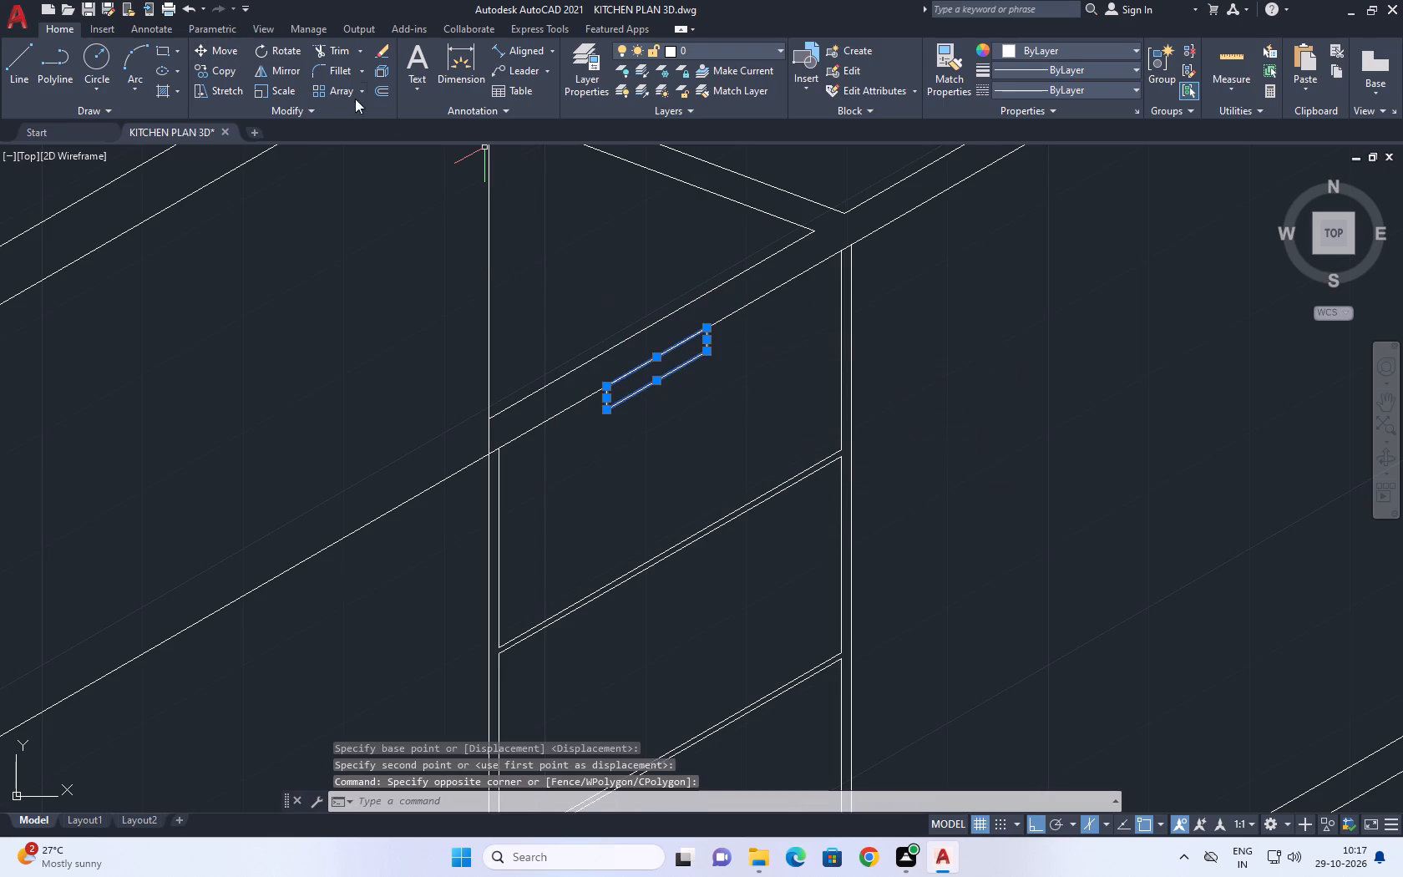
pyautogui.click(226, 53)
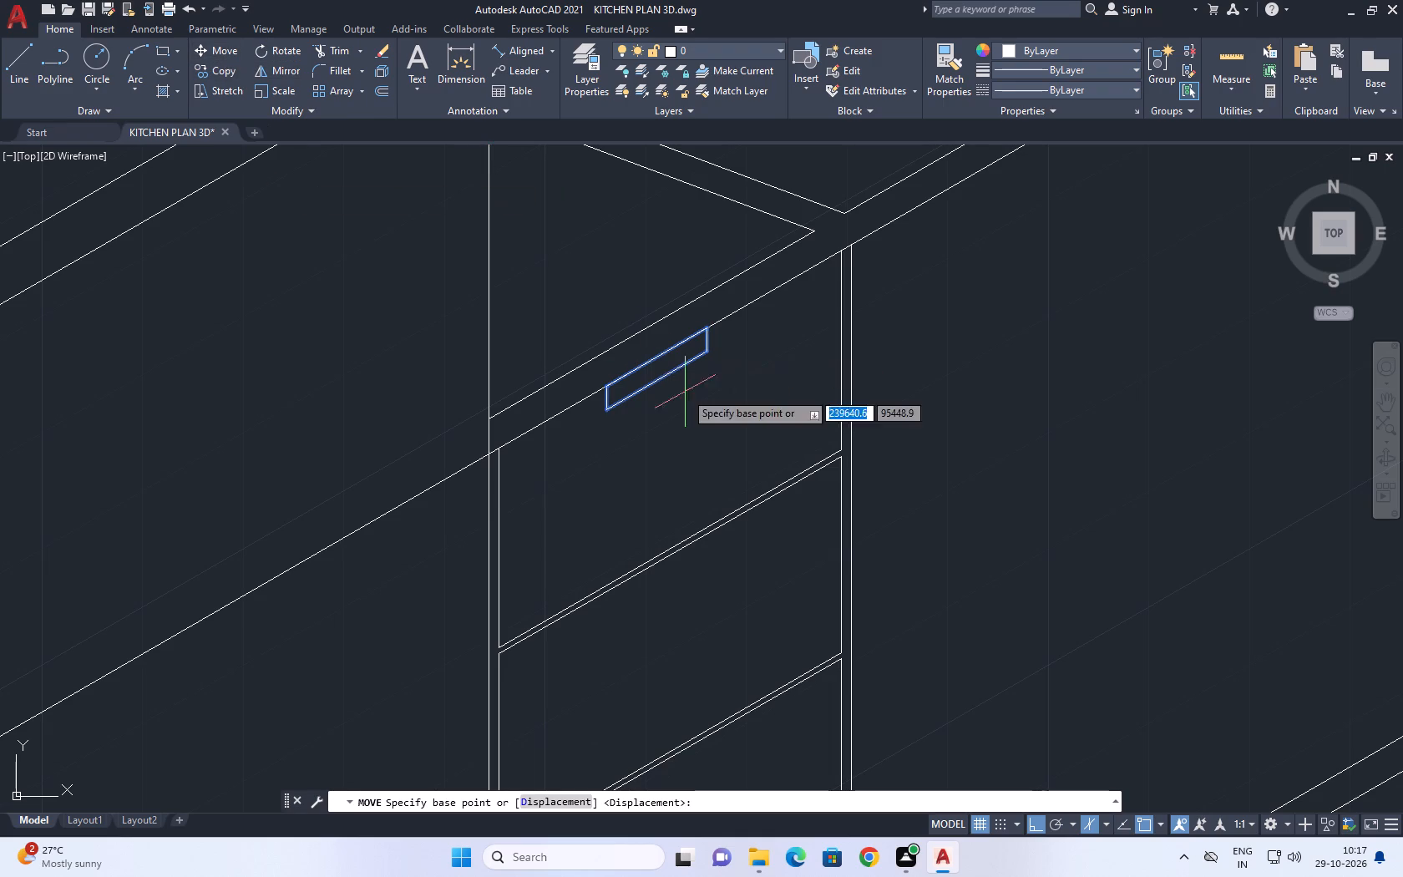
pyautogui.click(710, 431)
pyautogui.click(711, 464)
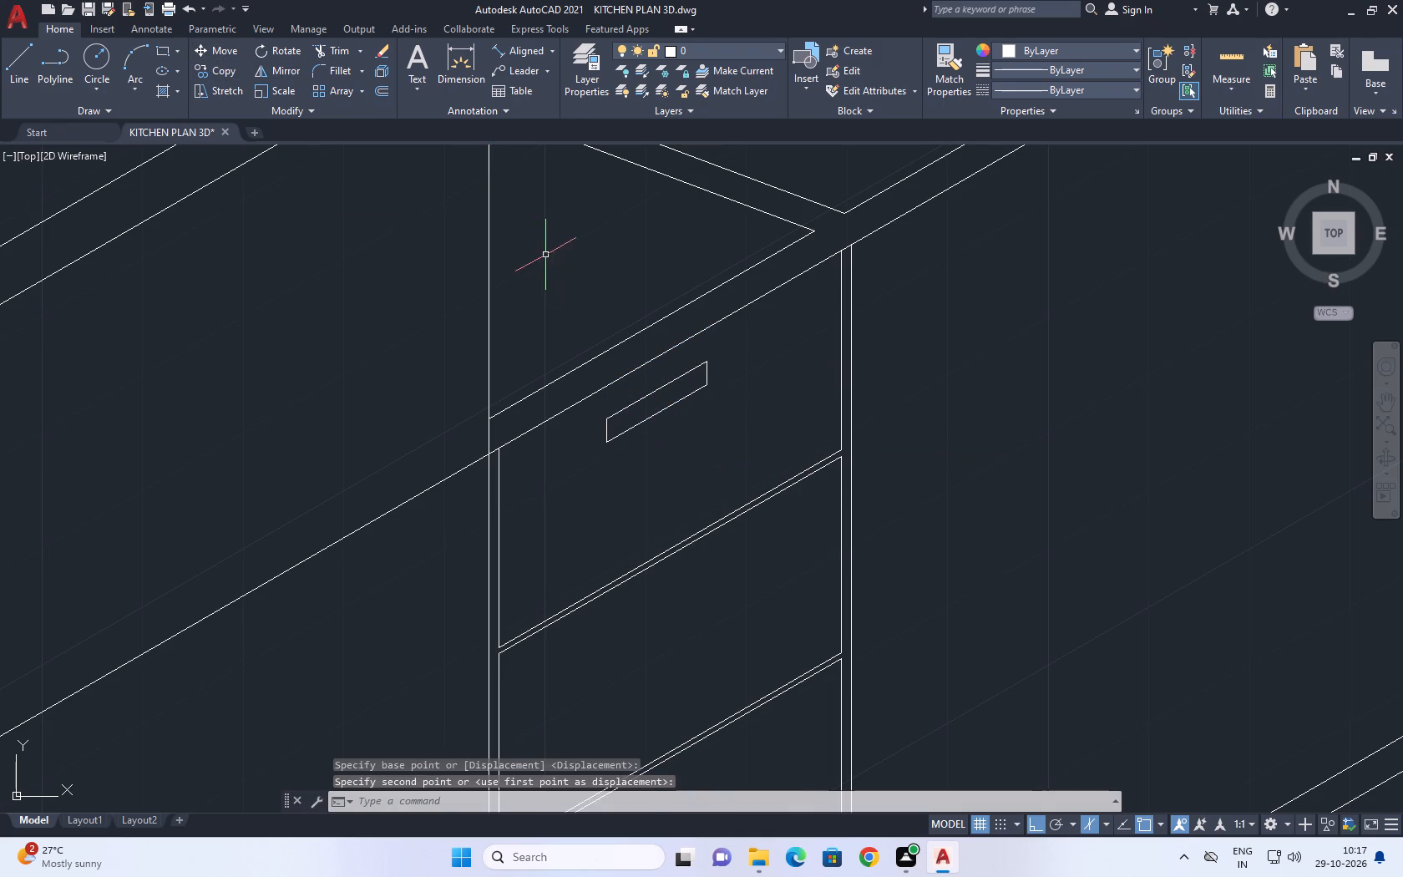
# Copy the top drawer's handle straight down onto the three lower drawers, at distances of about 17, 35 and 53.
pyautogui.click(558, 273)
pyautogui.click(744, 468)
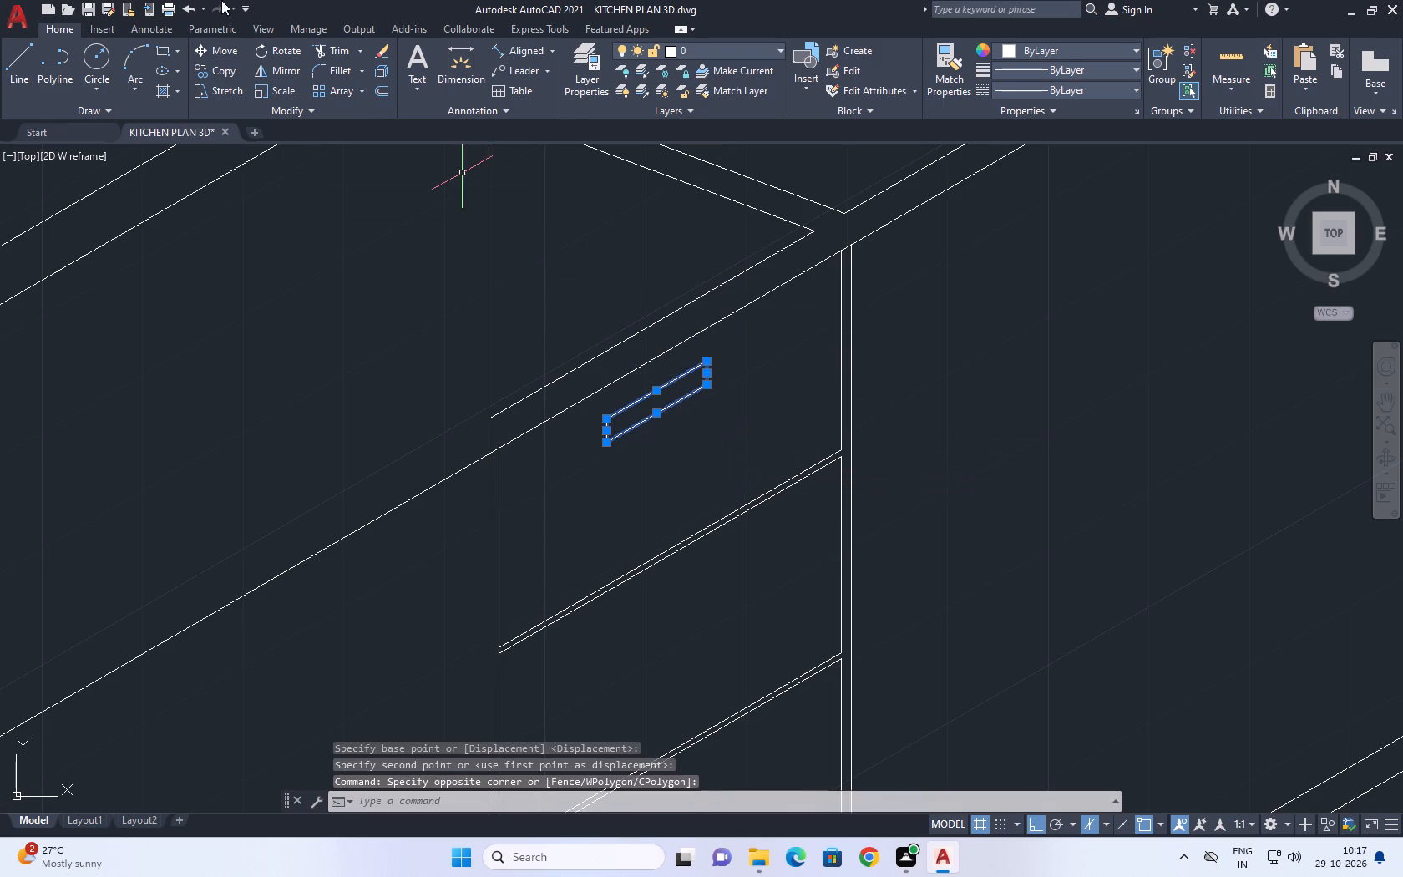
pyautogui.click(223, 75)
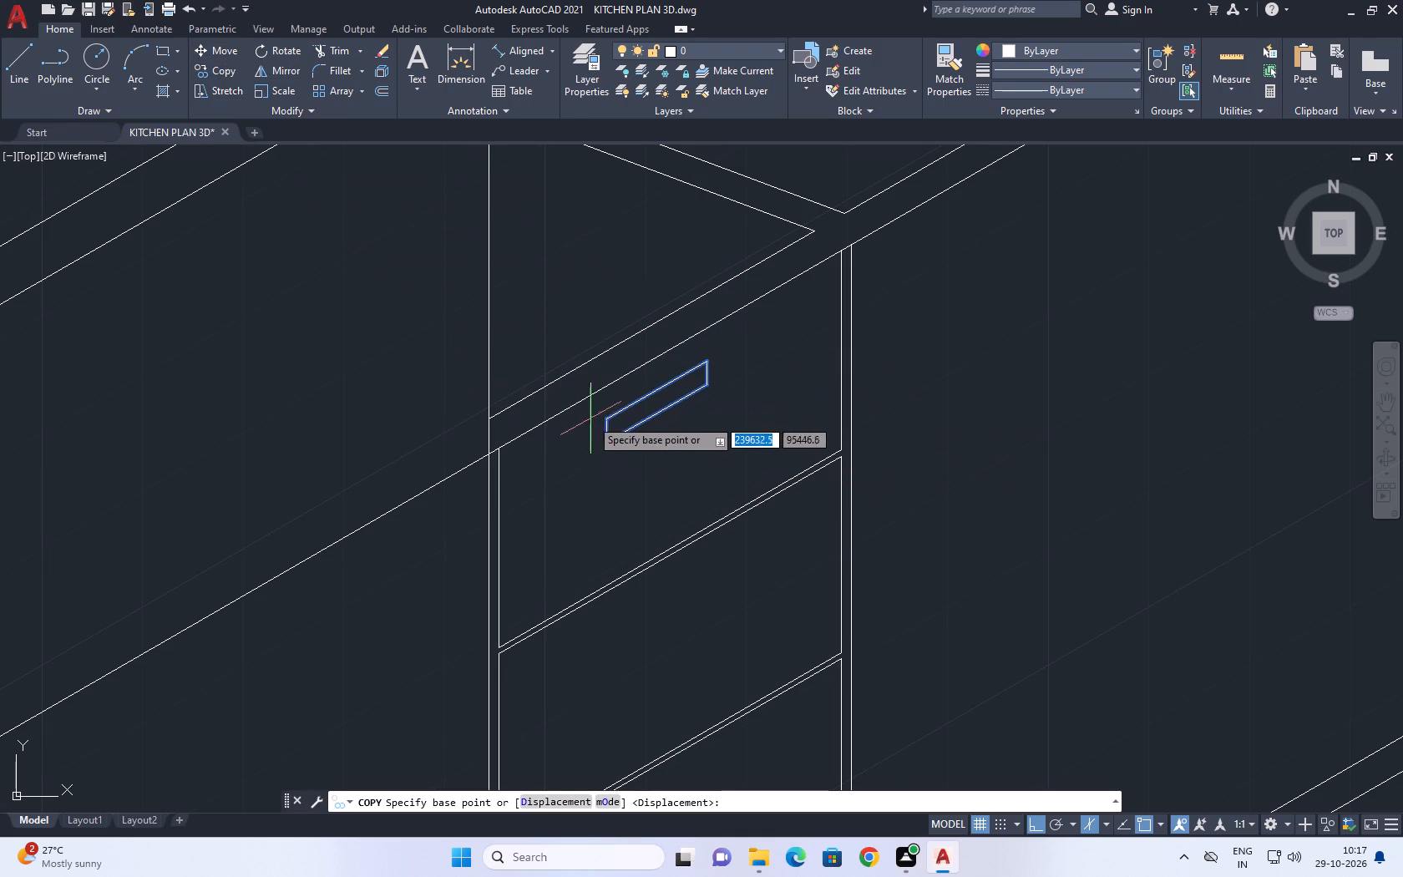
pyautogui.click(610, 418)
pyautogui.scroll(-2, 631, 303)
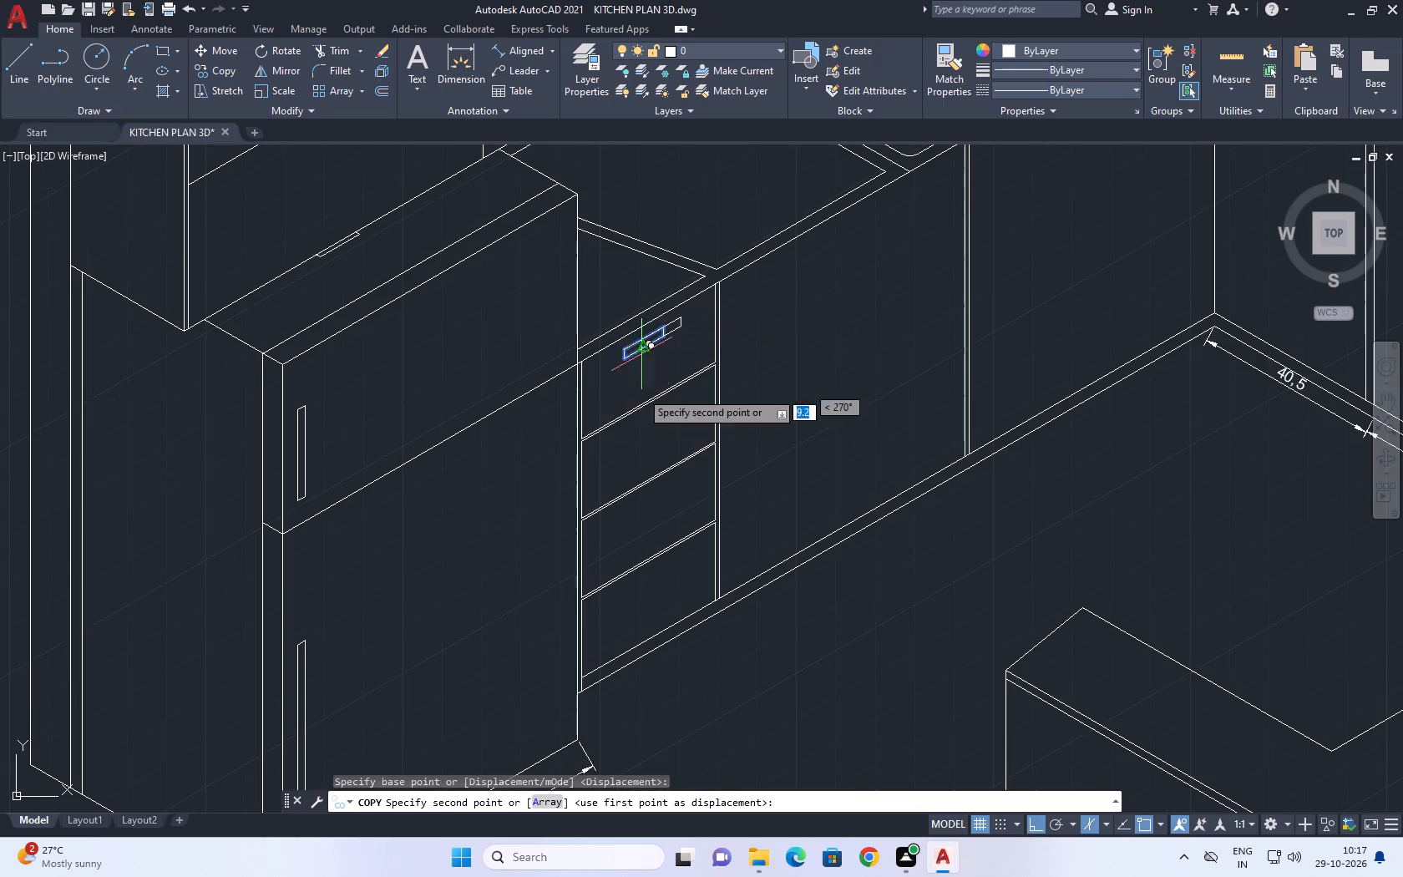
pyautogui.scroll(2, 626, 428)
pyautogui.click(621, 434)
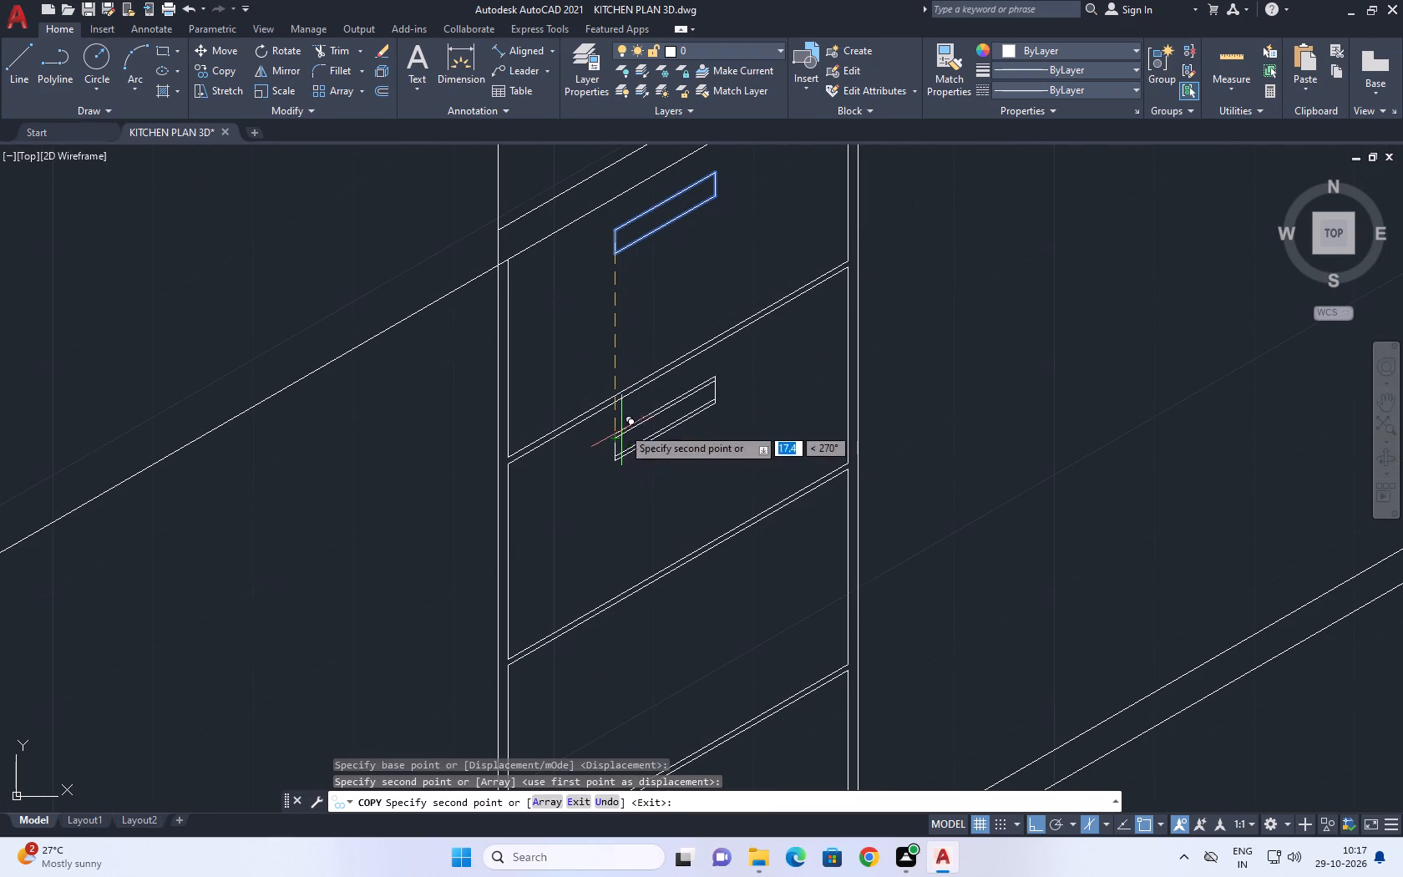
pyautogui.scroll(-3, 651, 297)
pyautogui.scroll(2, 651, 378)
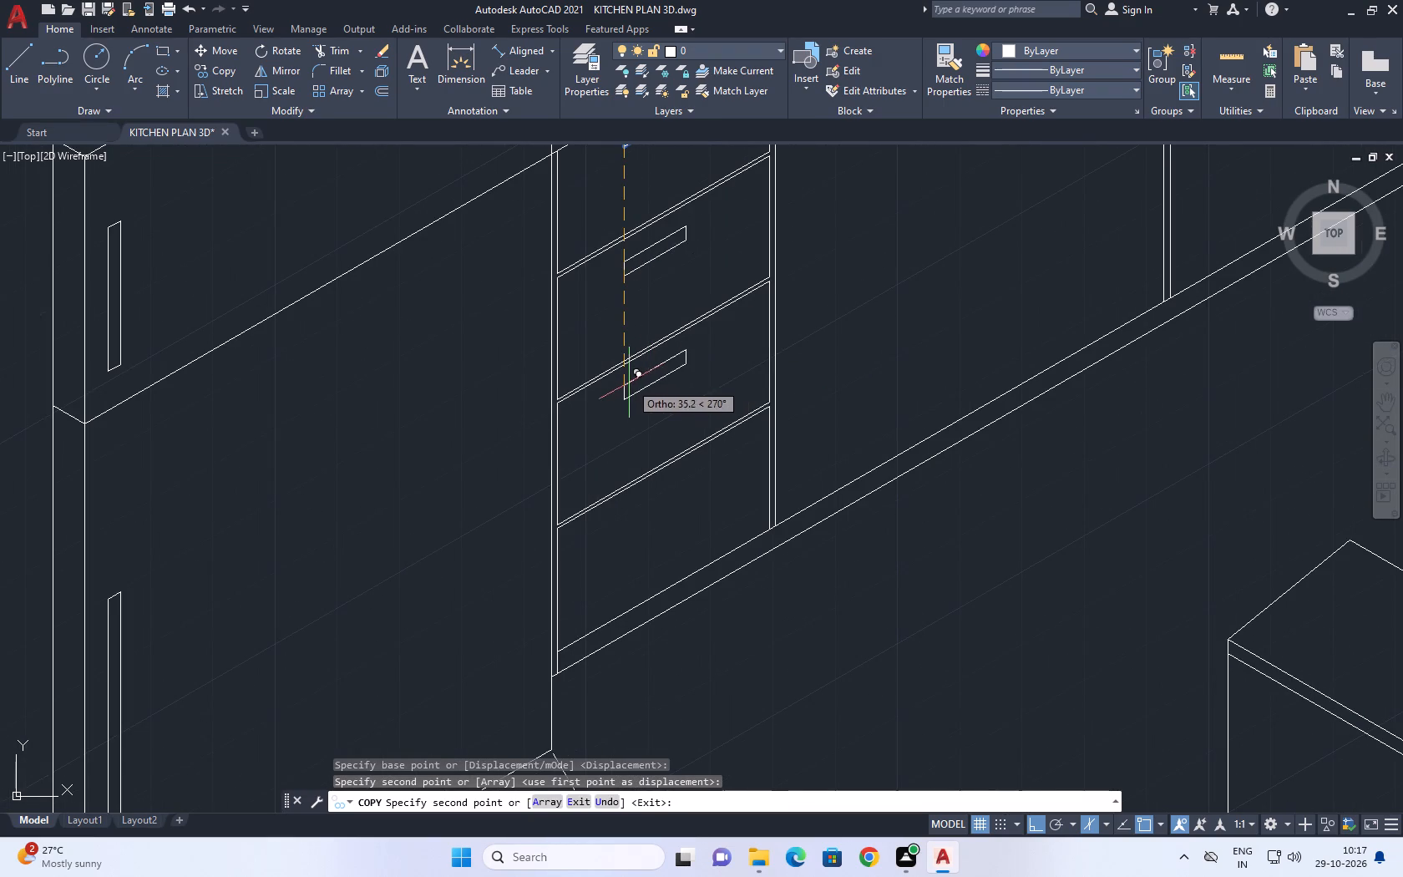
pyautogui.click(627, 382)
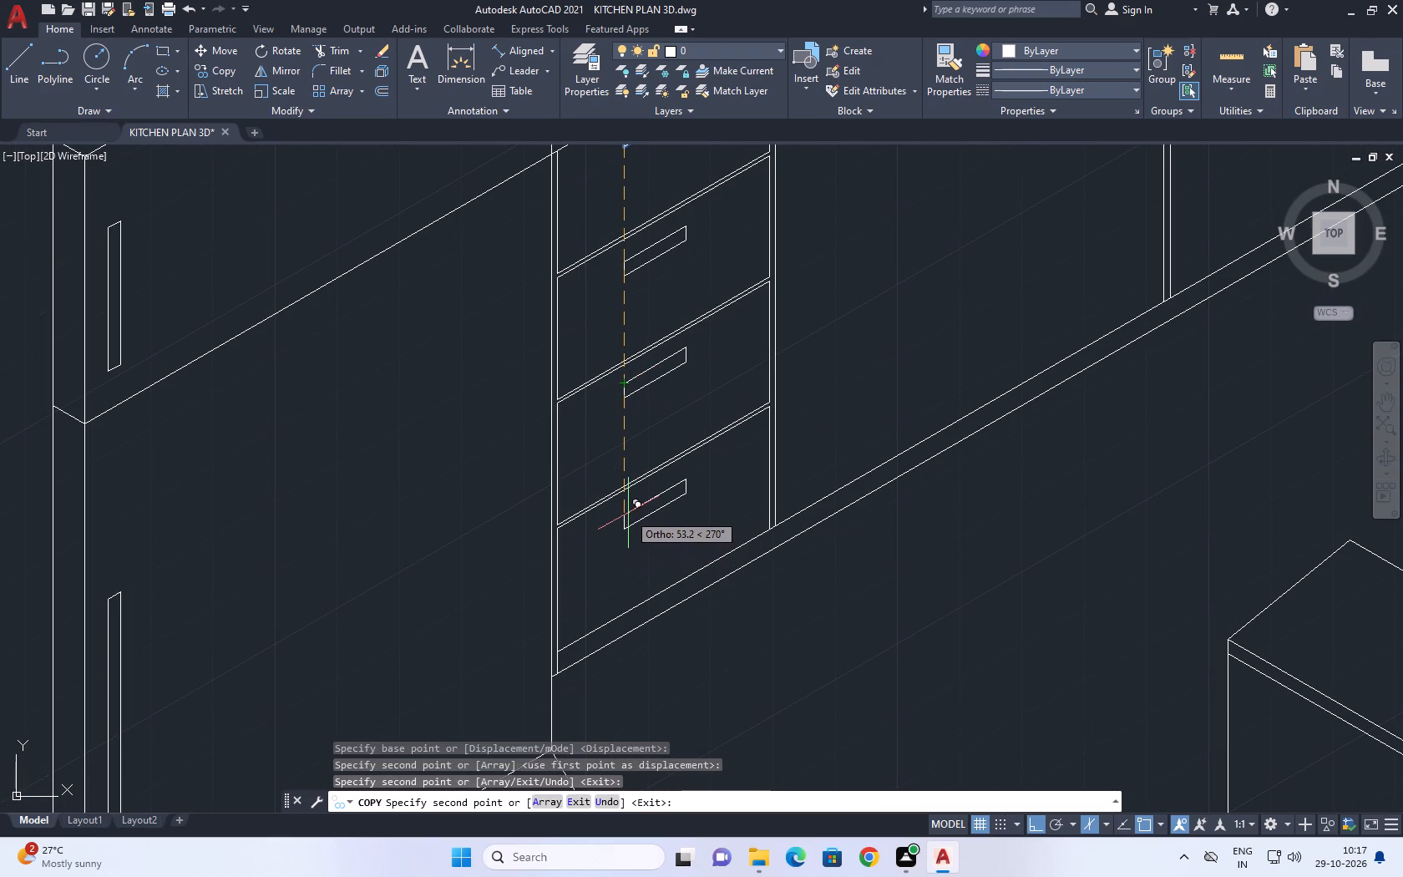
pyautogui.click(628, 513)
pyautogui.rightClick(665, 437)
pyautogui.click(704, 460)
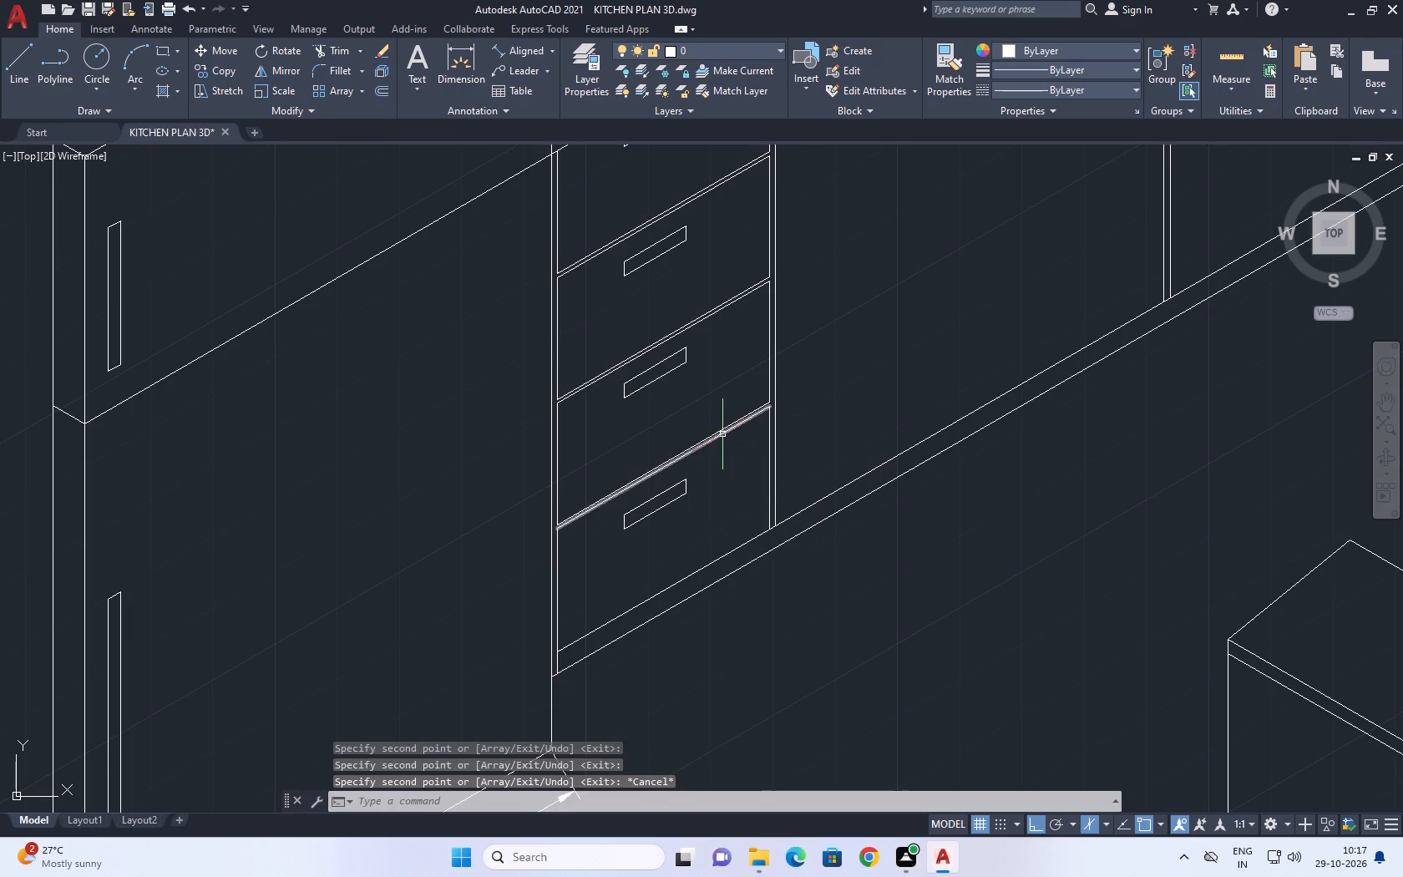
# Look over the finished drawers and the plain base cabinet fronts beside them.
pyautogui.scroll(-2, 722, 433)
pyautogui.moveTo(813, 388); pyautogui.dragTo(665, 398, button='middle')
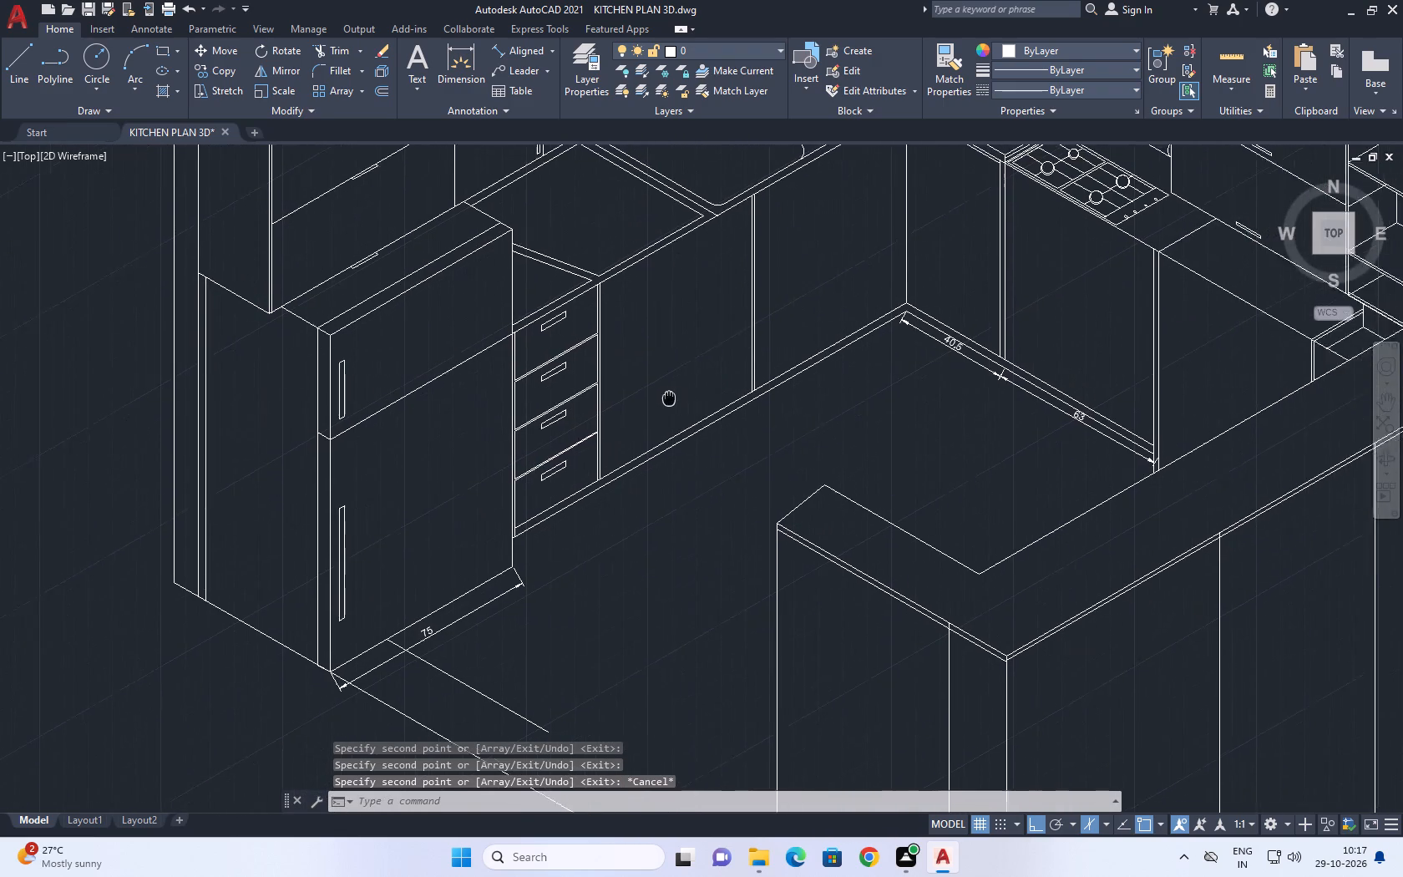
pyautogui.moveTo(665, 398); pyautogui.dragTo(610, 388, button='middle')
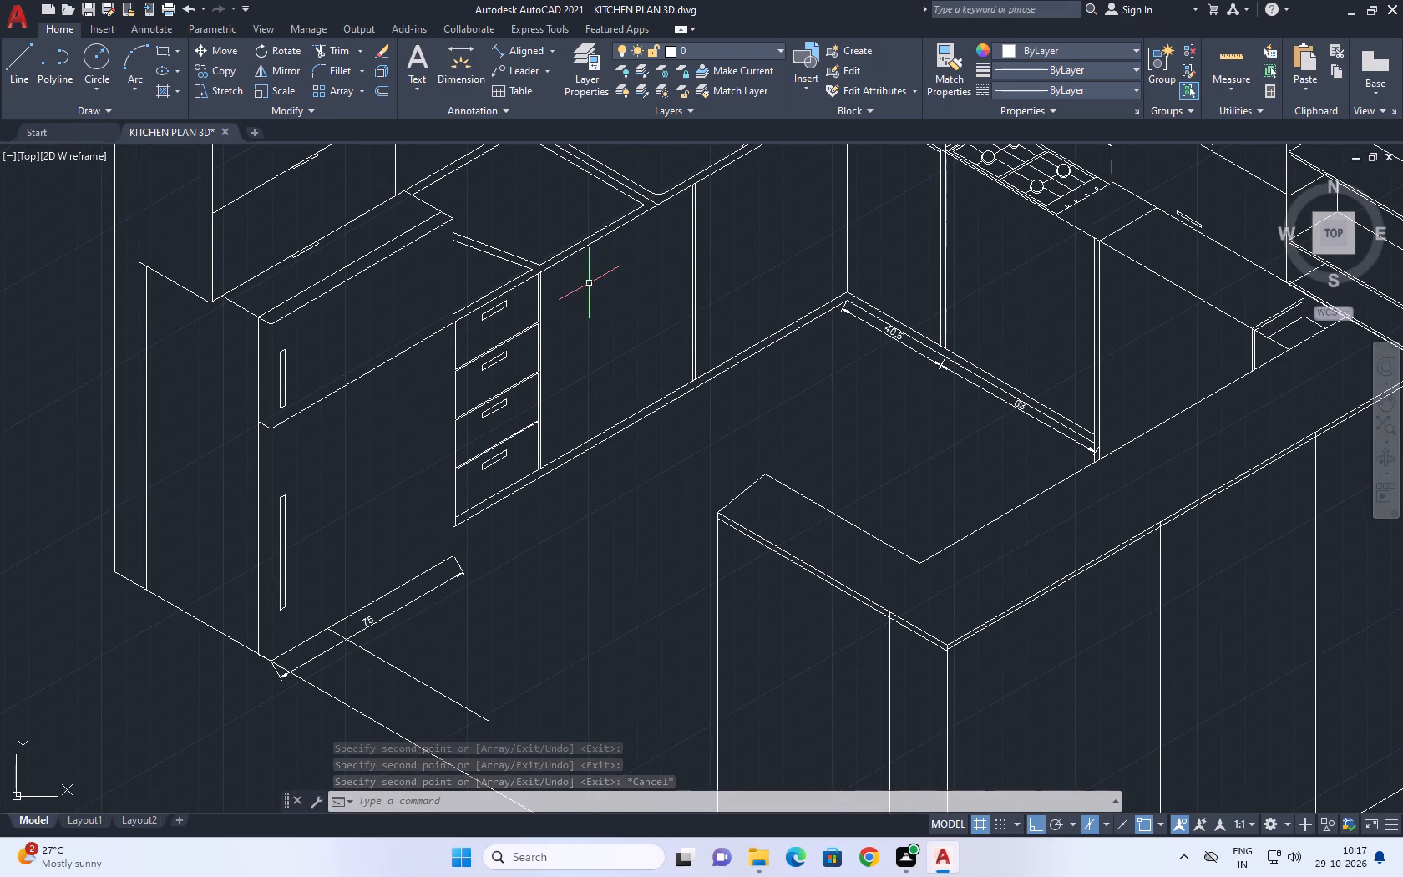
pyautogui.moveTo(589, 283); pyautogui.dragTo(511, 329, button='middle')
pyautogui.moveTo(651, 245); pyautogui.dragTo(650, 328, button='middle')
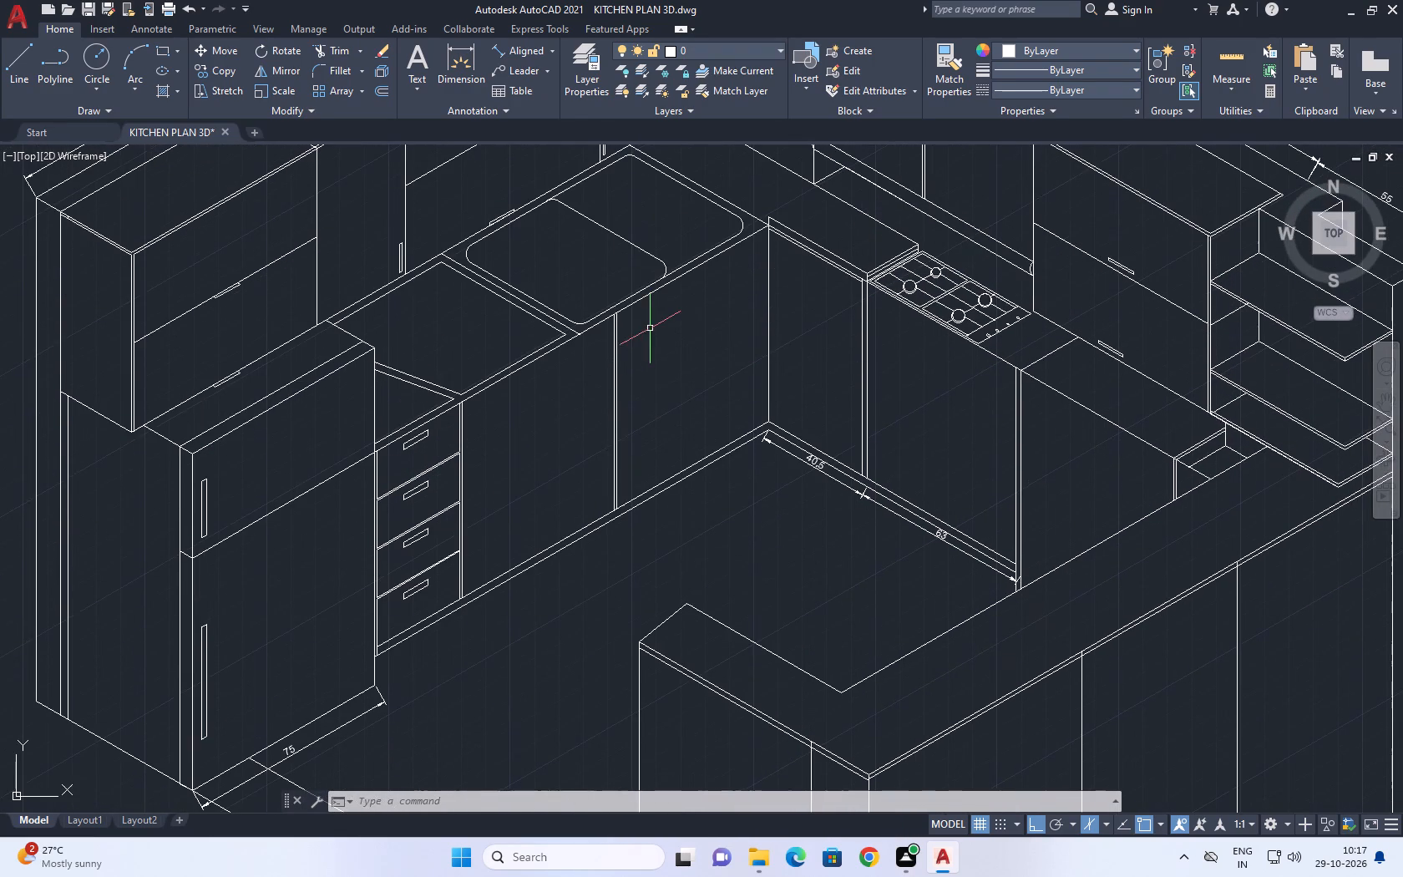
pyautogui.scroll(1, 524, 470)
pyautogui.moveTo(524, 470); pyautogui.dragTo(462, 460, button='middle')
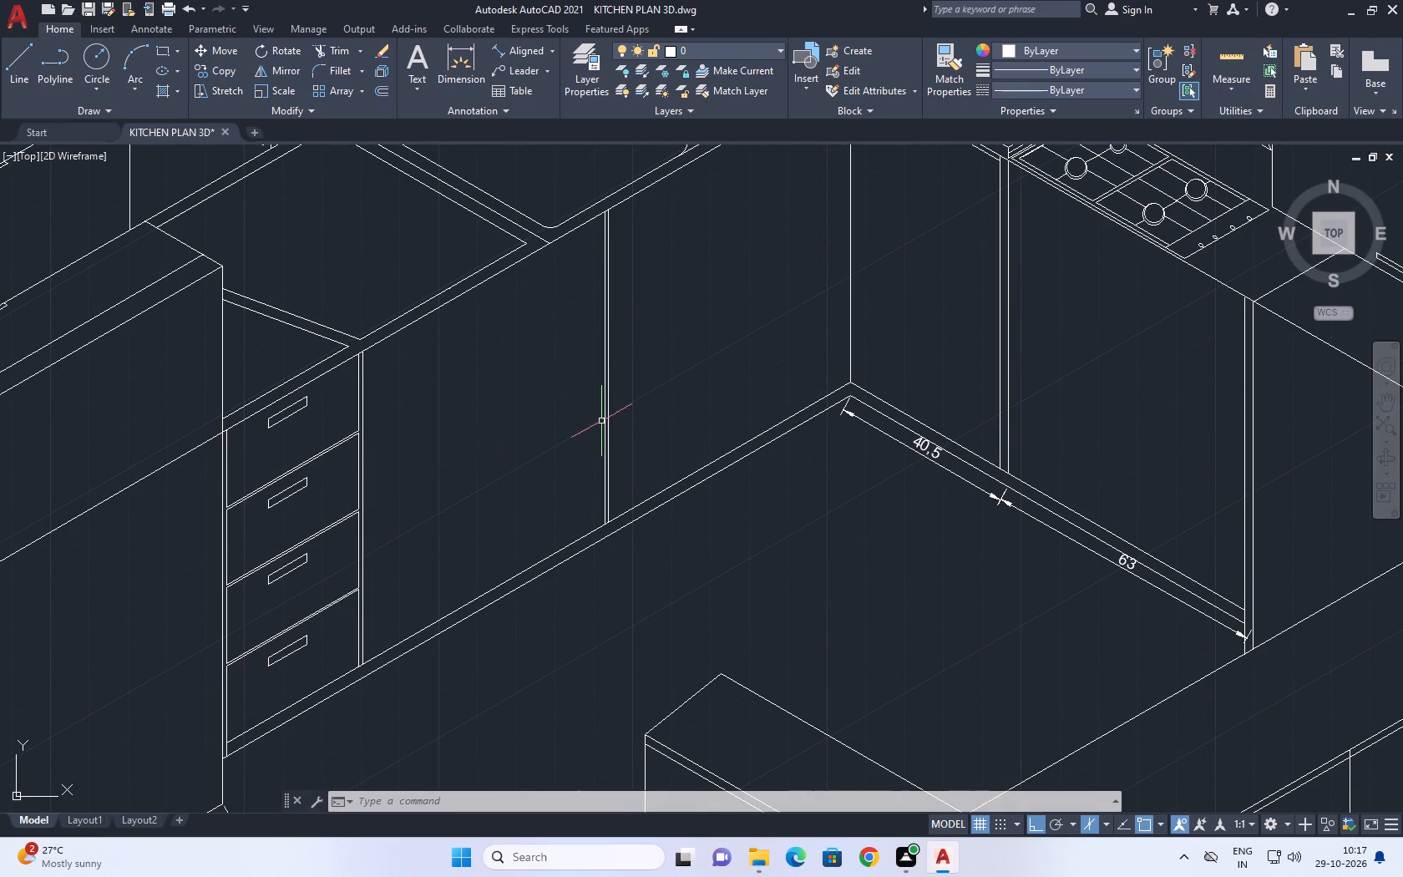
pyautogui.moveTo(580, 362); pyautogui.dragTo(584, 397, button='middle')
pyautogui.scroll(1, 584, 397)
pyautogui.moveTo(323, 402); pyautogui.dragTo(612, 358, button='middle')
pyautogui.scroll(-3, 637, 352)
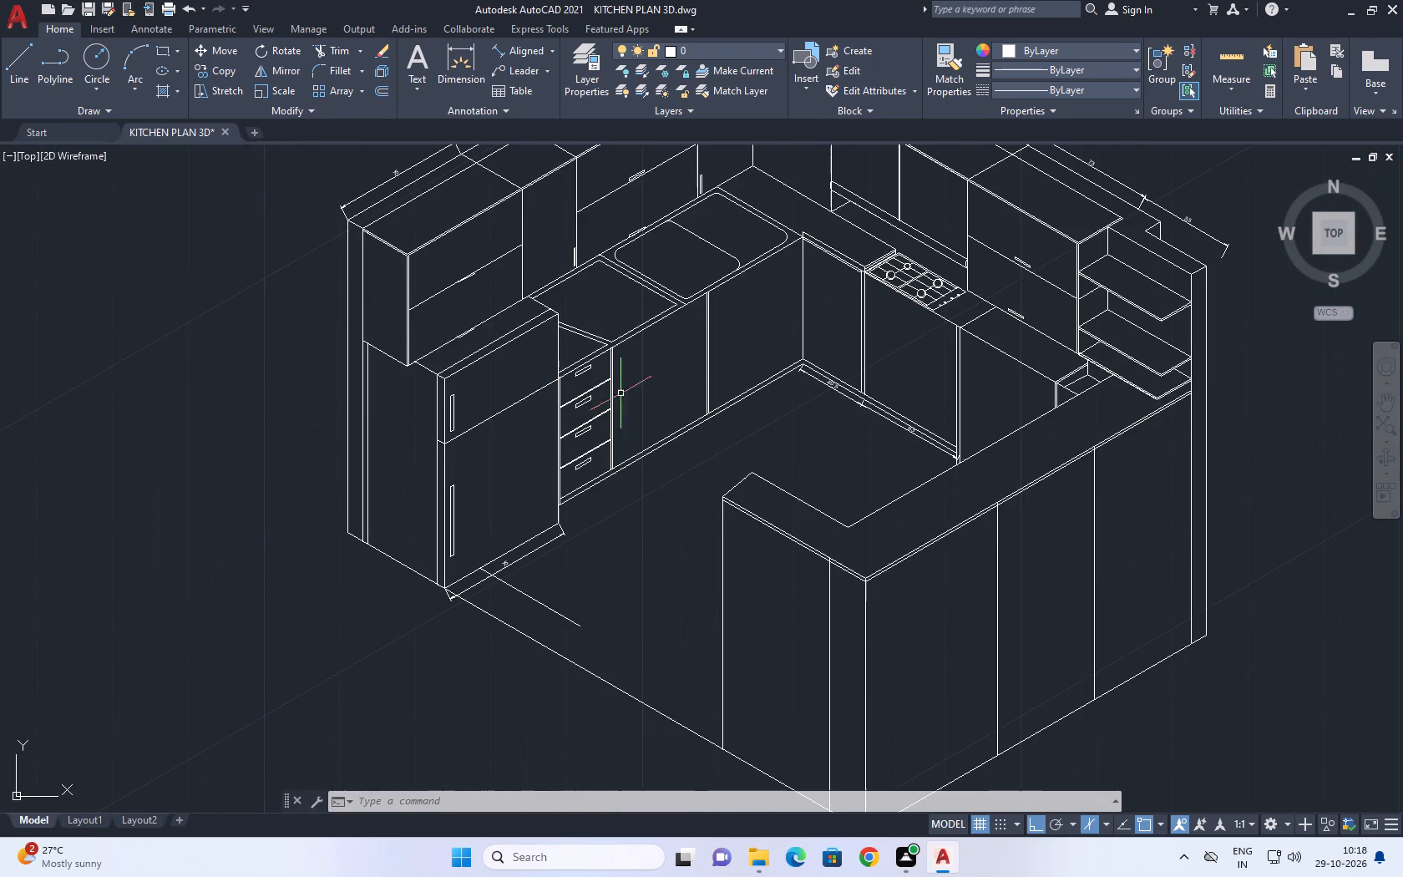
# Copy the top drawer's handle onto both sink-side base cabinet doors, one copy on each side of the divider.
pyautogui.scroll(3, 569, 393)
pyautogui.click(559, 261)
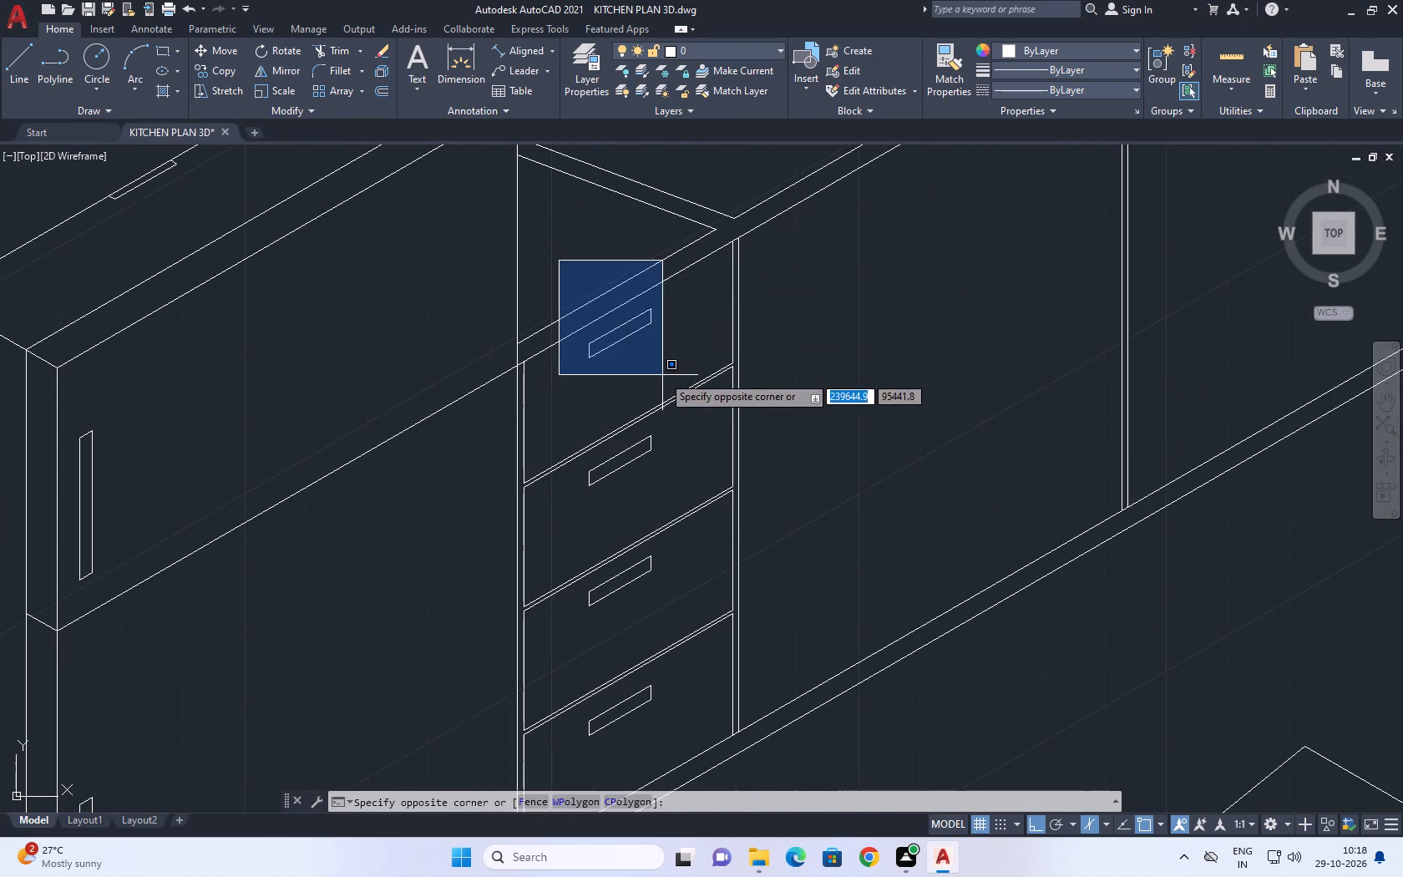
pyautogui.click(673, 371)
pyautogui.click(205, 74)
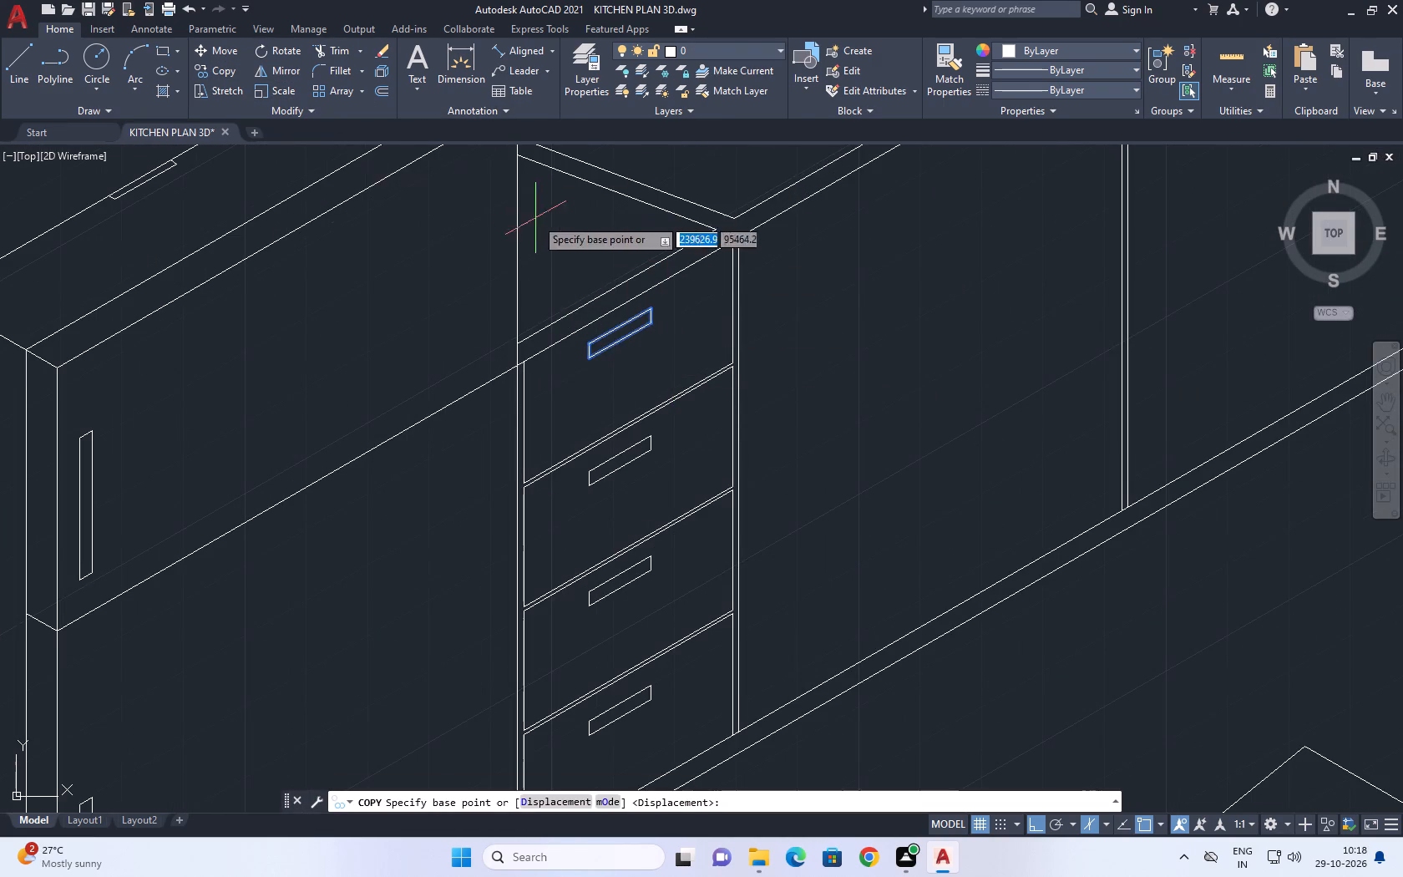
pyautogui.moveTo(534, 231); pyautogui.dragTo(251, 401, button='middle')
pyautogui.click(392, 492)
pyautogui.moveTo(838, 366); pyautogui.dragTo(537, 499, button='middle')
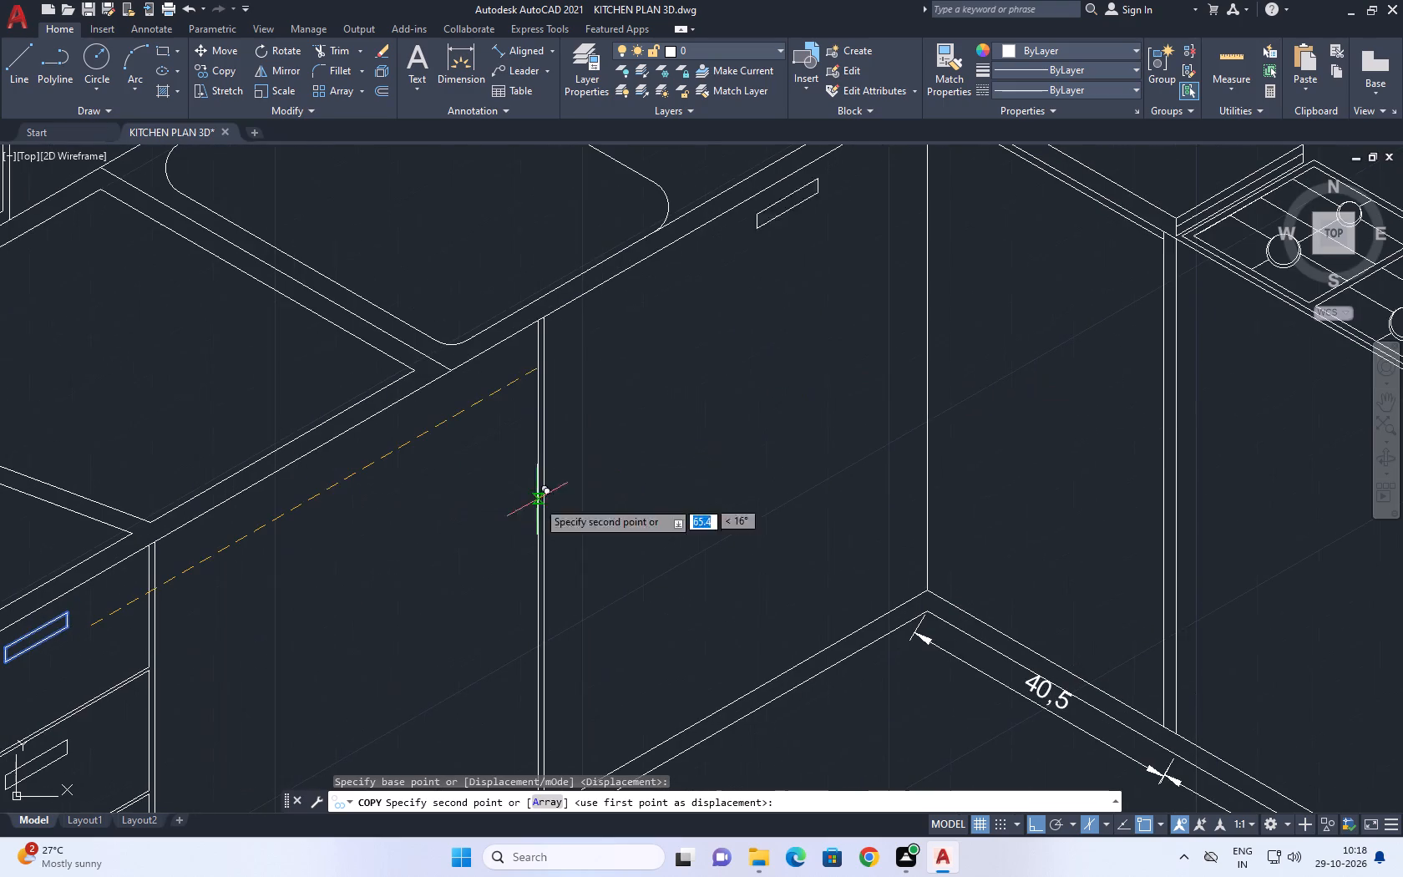
pyautogui.click(542, 502)
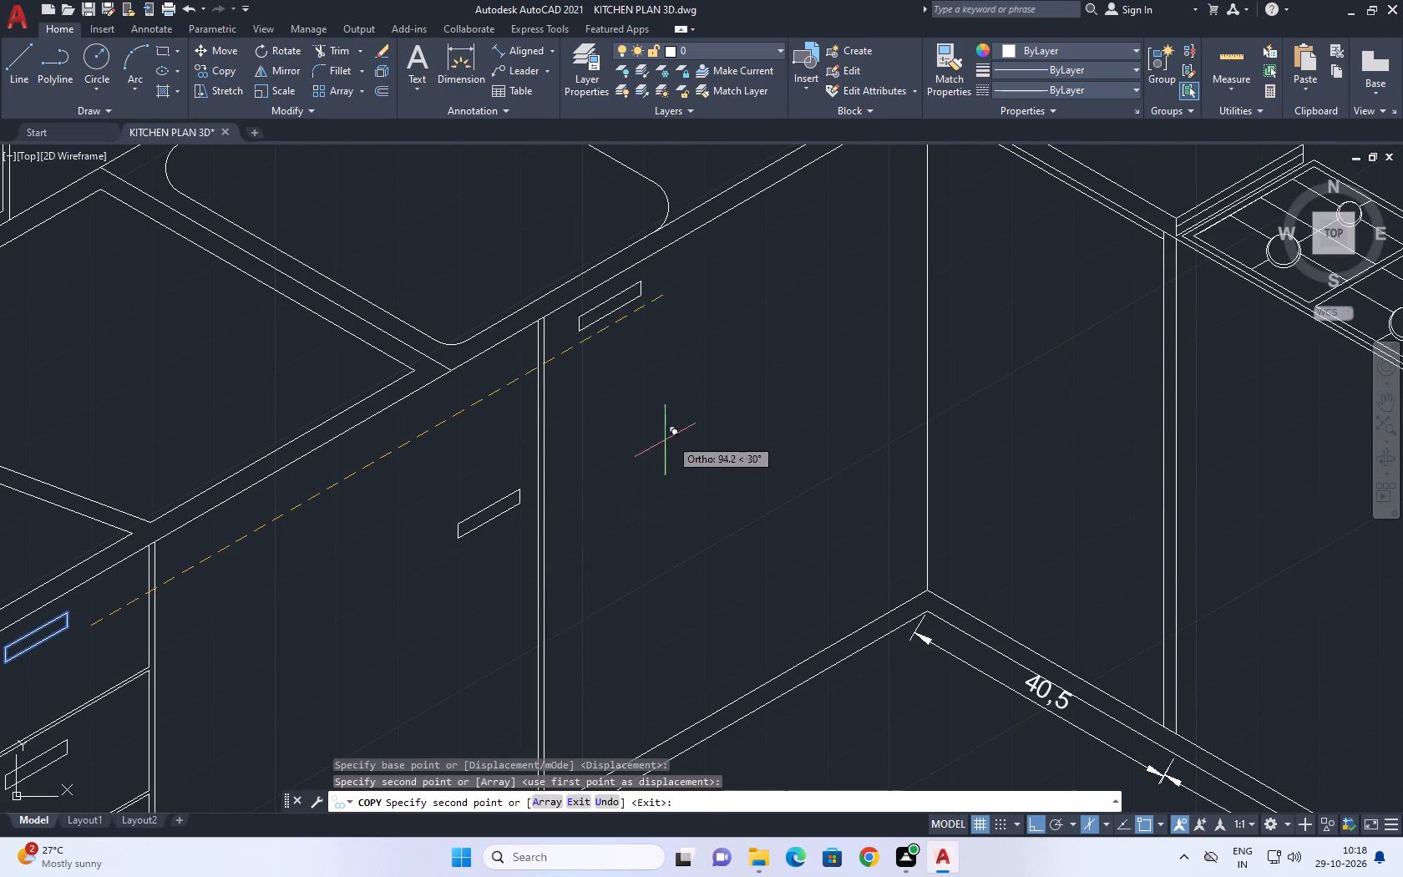
pyautogui.click(720, 421)
pyautogui.rightClick(728, 434)
pyautogui.click(799, 458)
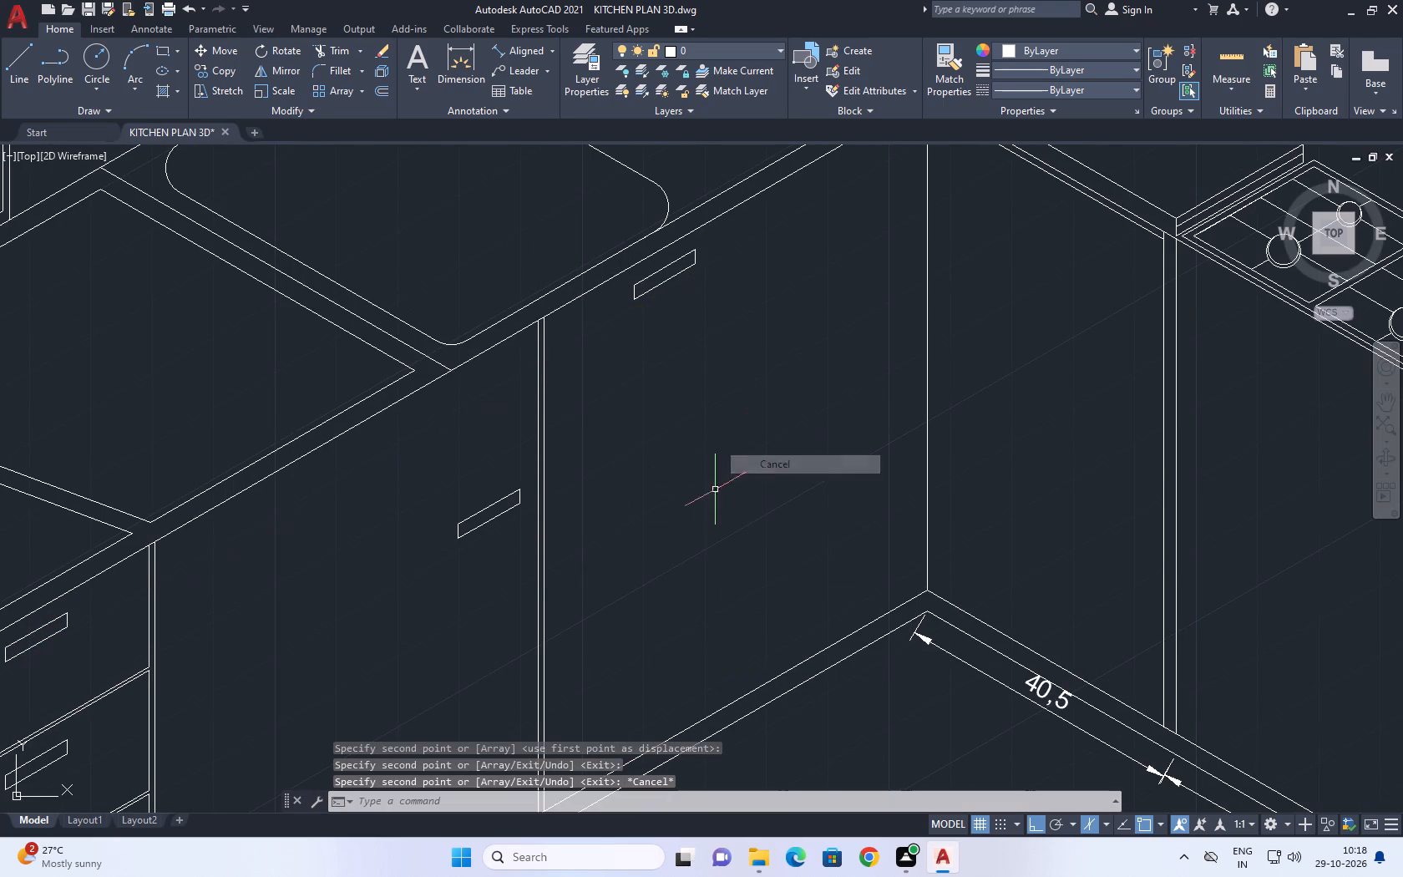
# Move the handle on the door next to the drawers straight up, to just below the countertop edge.
pyautogui.scroll(1, 488, 535)
pyautogui.click(552, 489)
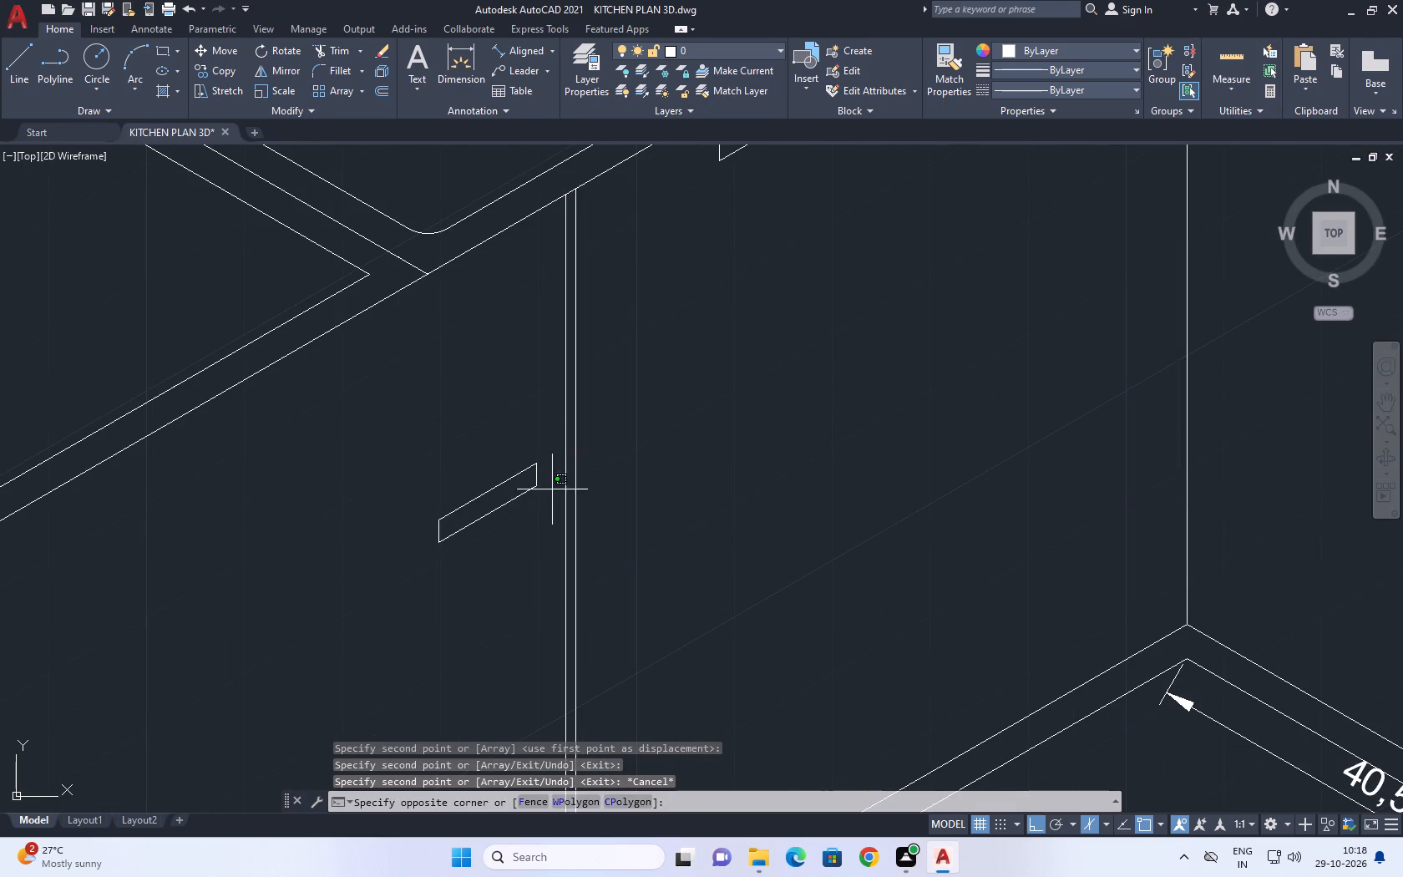
pyautogui.click(296, 436)
pyautogui.moveTo(511, 581); pyautogui.dragTo(477, 553)
pyautogui.click(430, 511)
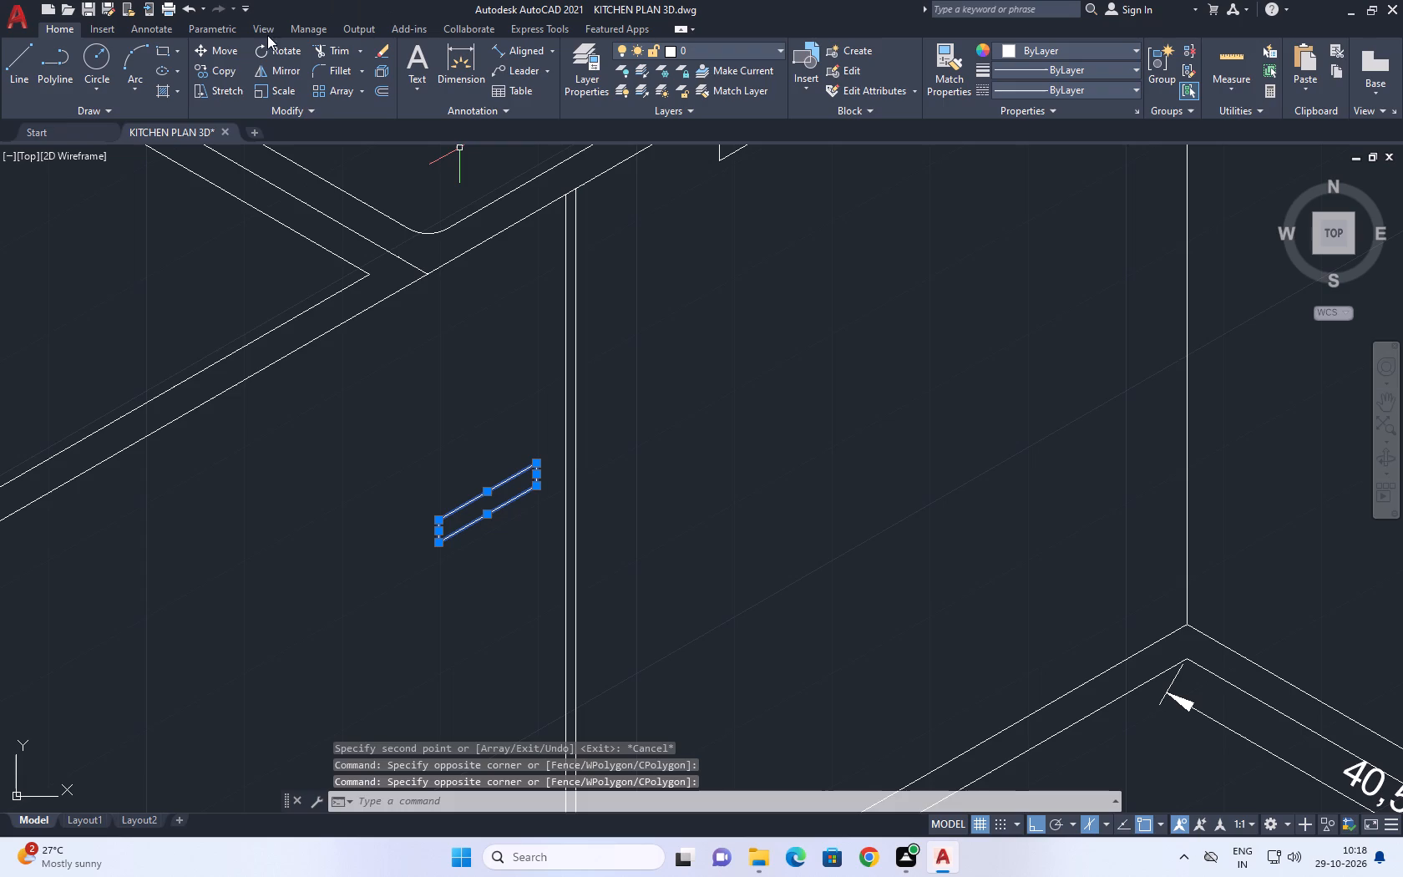
pyautogui.click(225, 51)
pyautogui.click(492, 493)
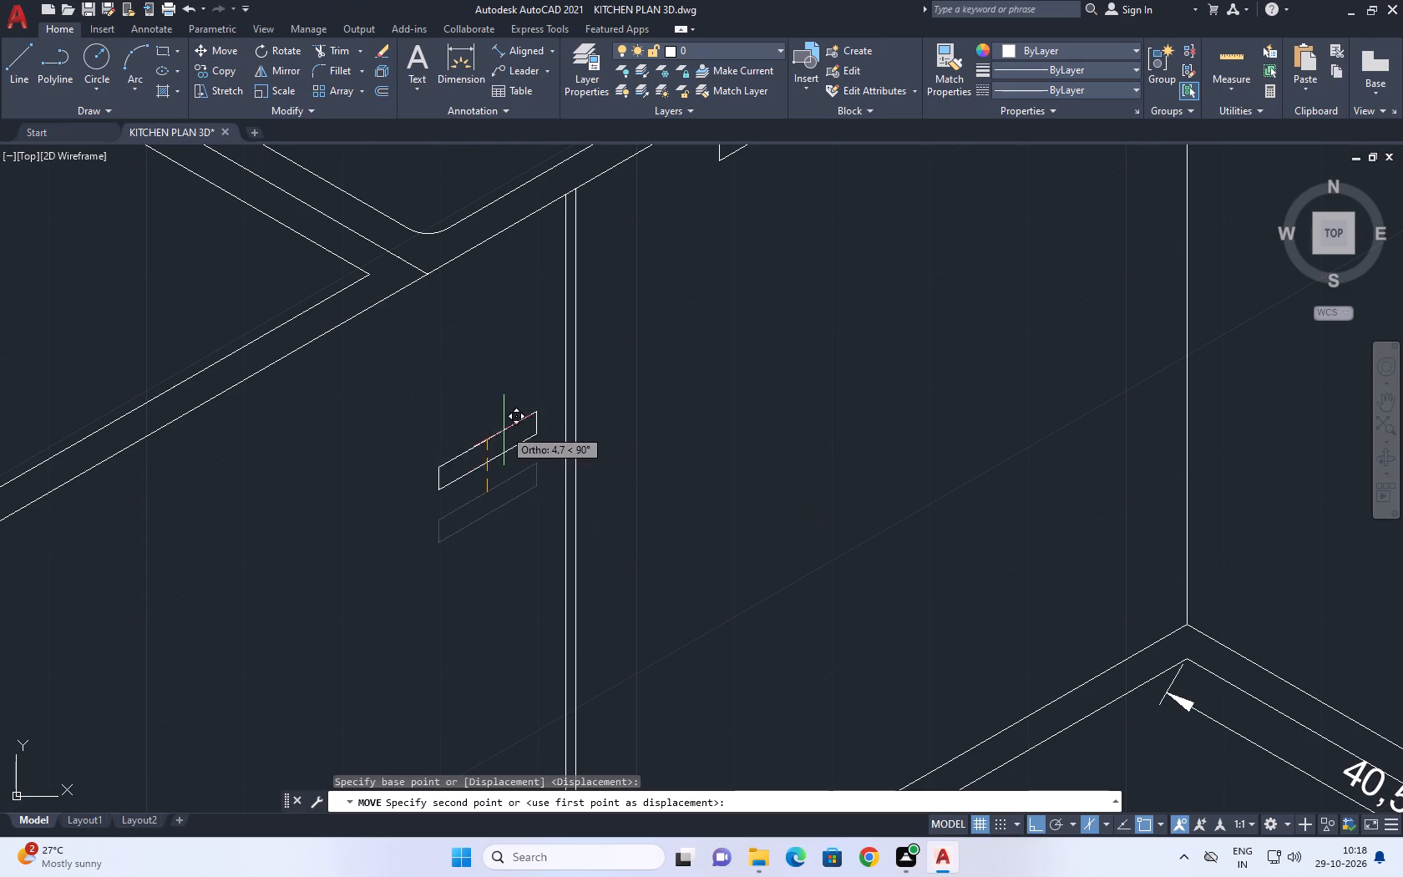
pyautogui.click(484, 322)
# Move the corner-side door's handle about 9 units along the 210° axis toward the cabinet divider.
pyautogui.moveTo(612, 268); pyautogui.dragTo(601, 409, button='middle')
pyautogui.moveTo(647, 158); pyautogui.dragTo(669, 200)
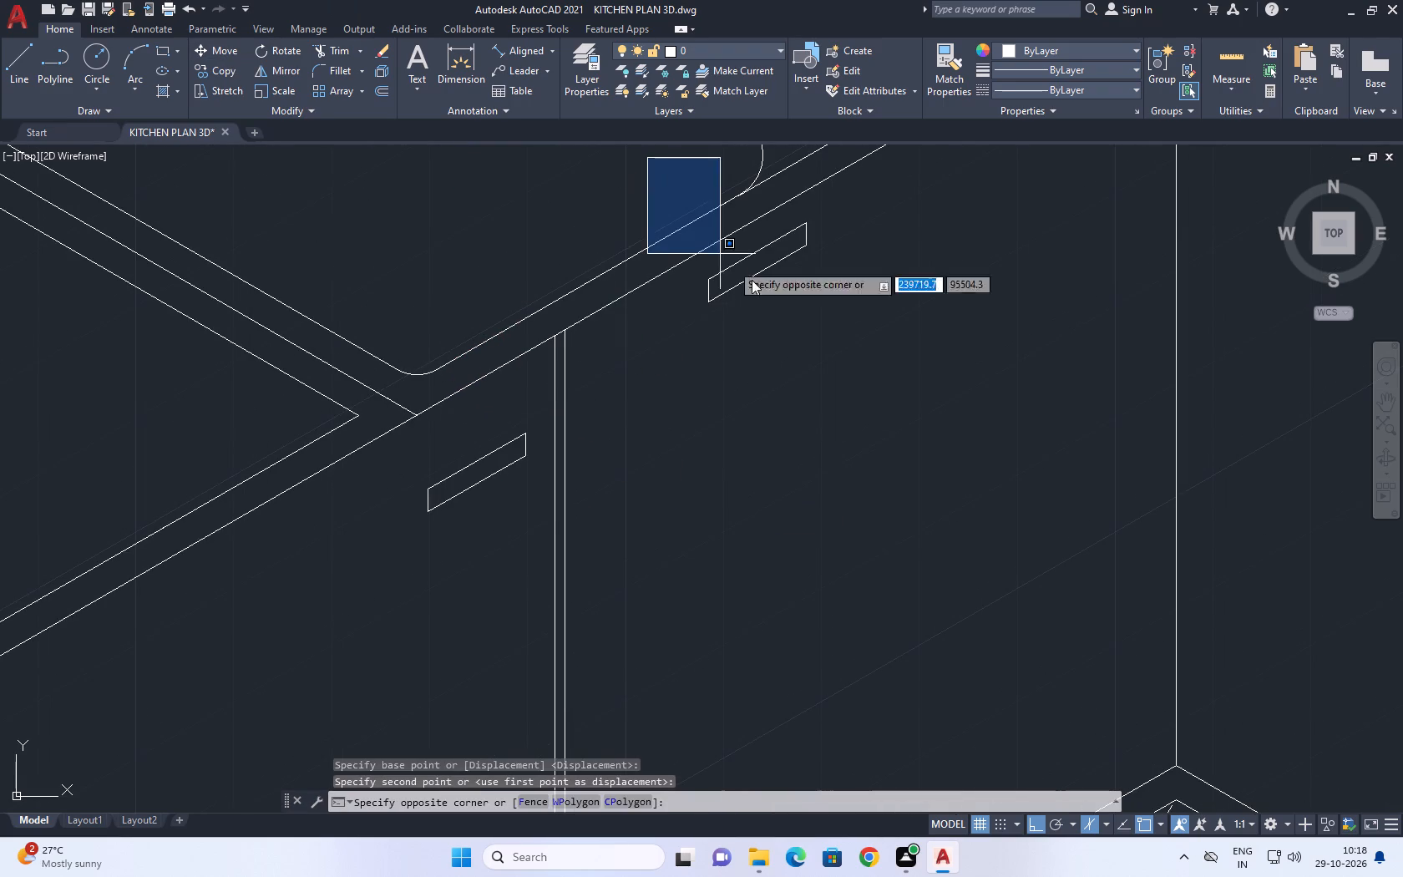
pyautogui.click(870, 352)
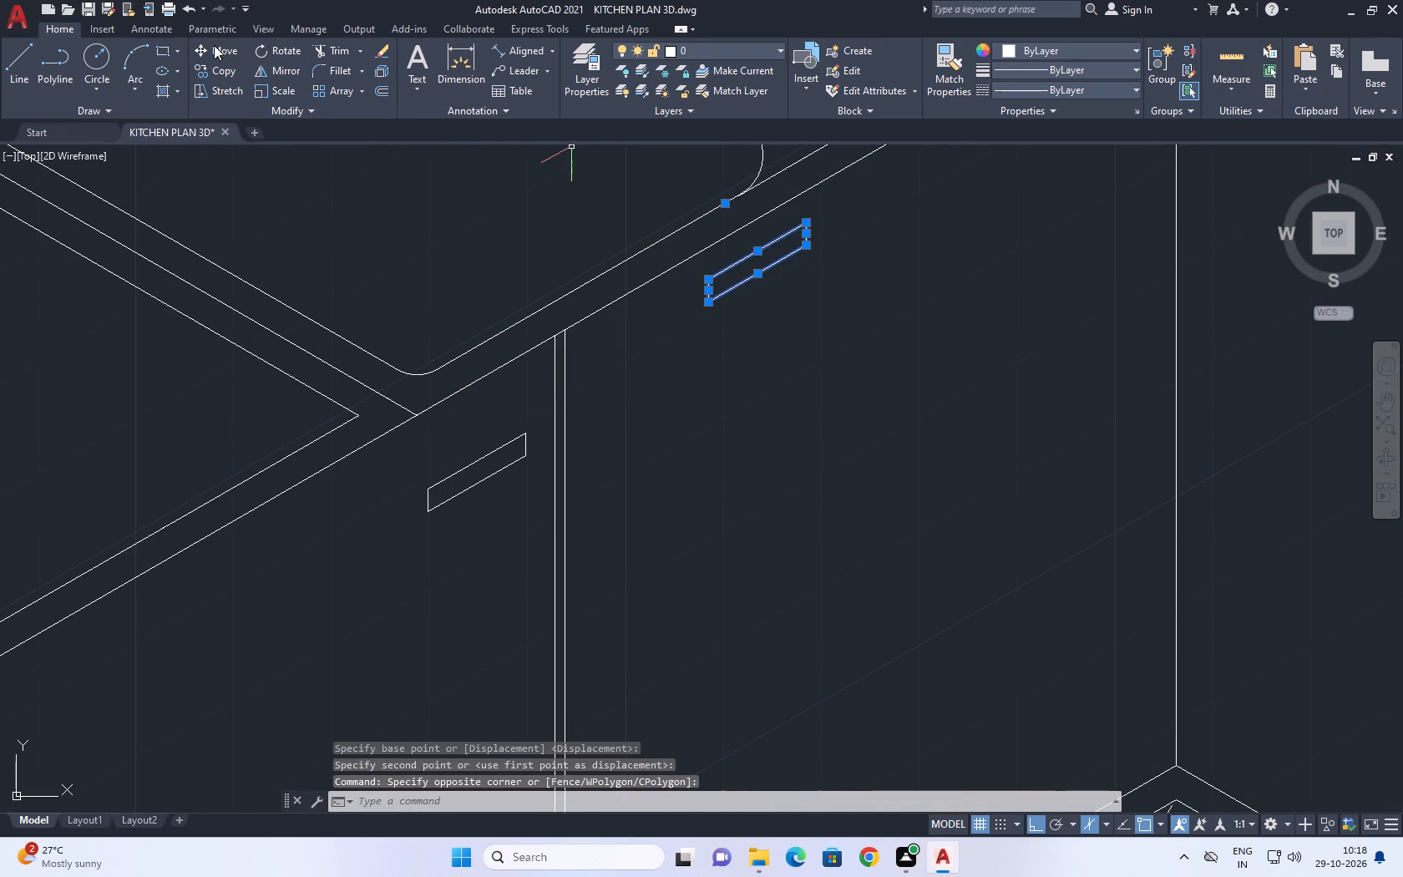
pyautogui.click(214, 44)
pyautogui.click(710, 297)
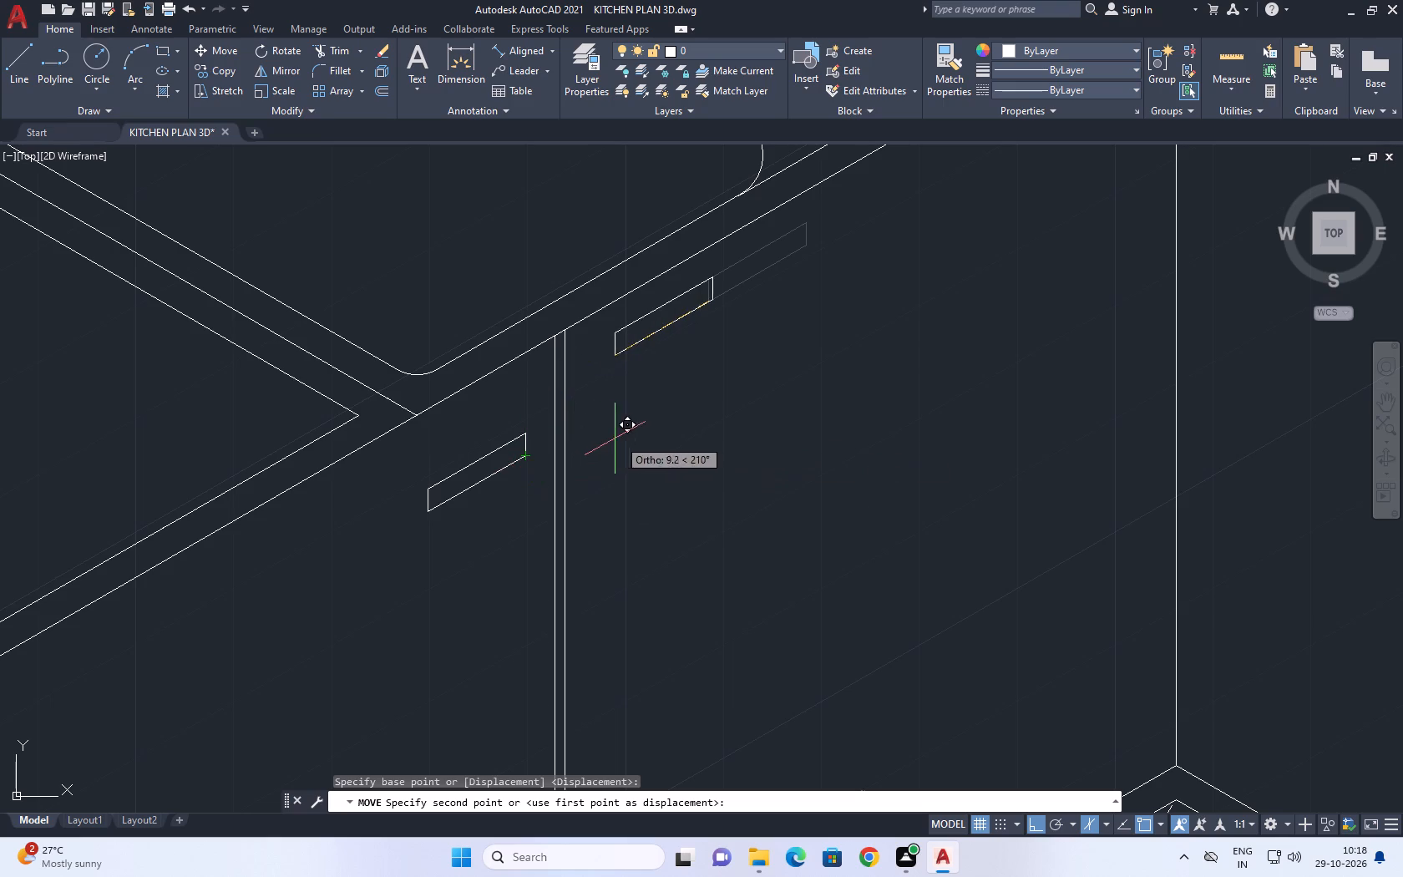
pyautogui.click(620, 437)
# Erase all the lines of the handle on the corner-side door.
pyautogui.click(688, 182)
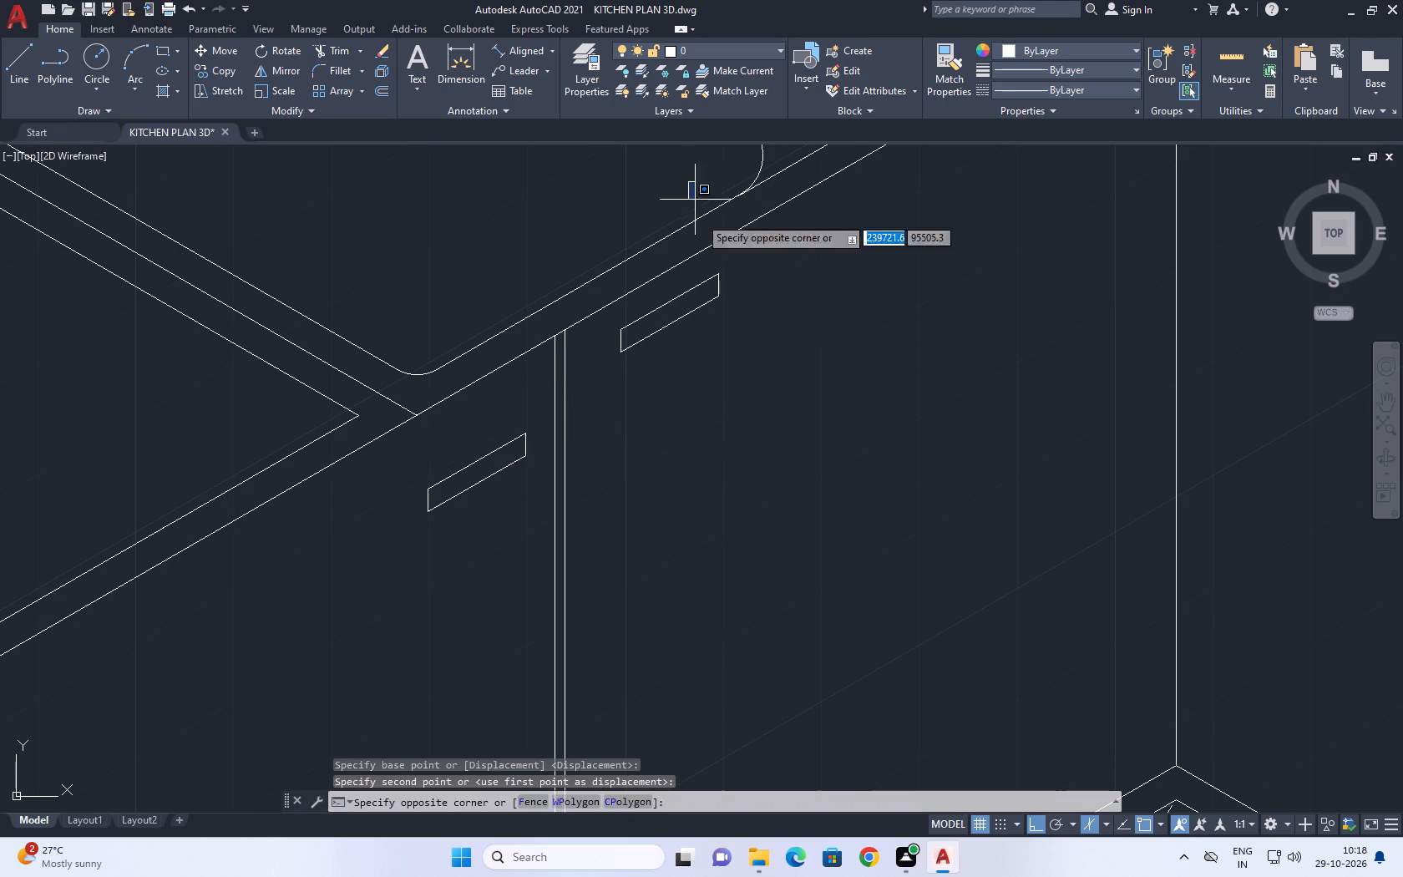
pyautogui.click(827, 388)
pyautogui.rightClick(796, 342)
pyautogui.click(865, 448)
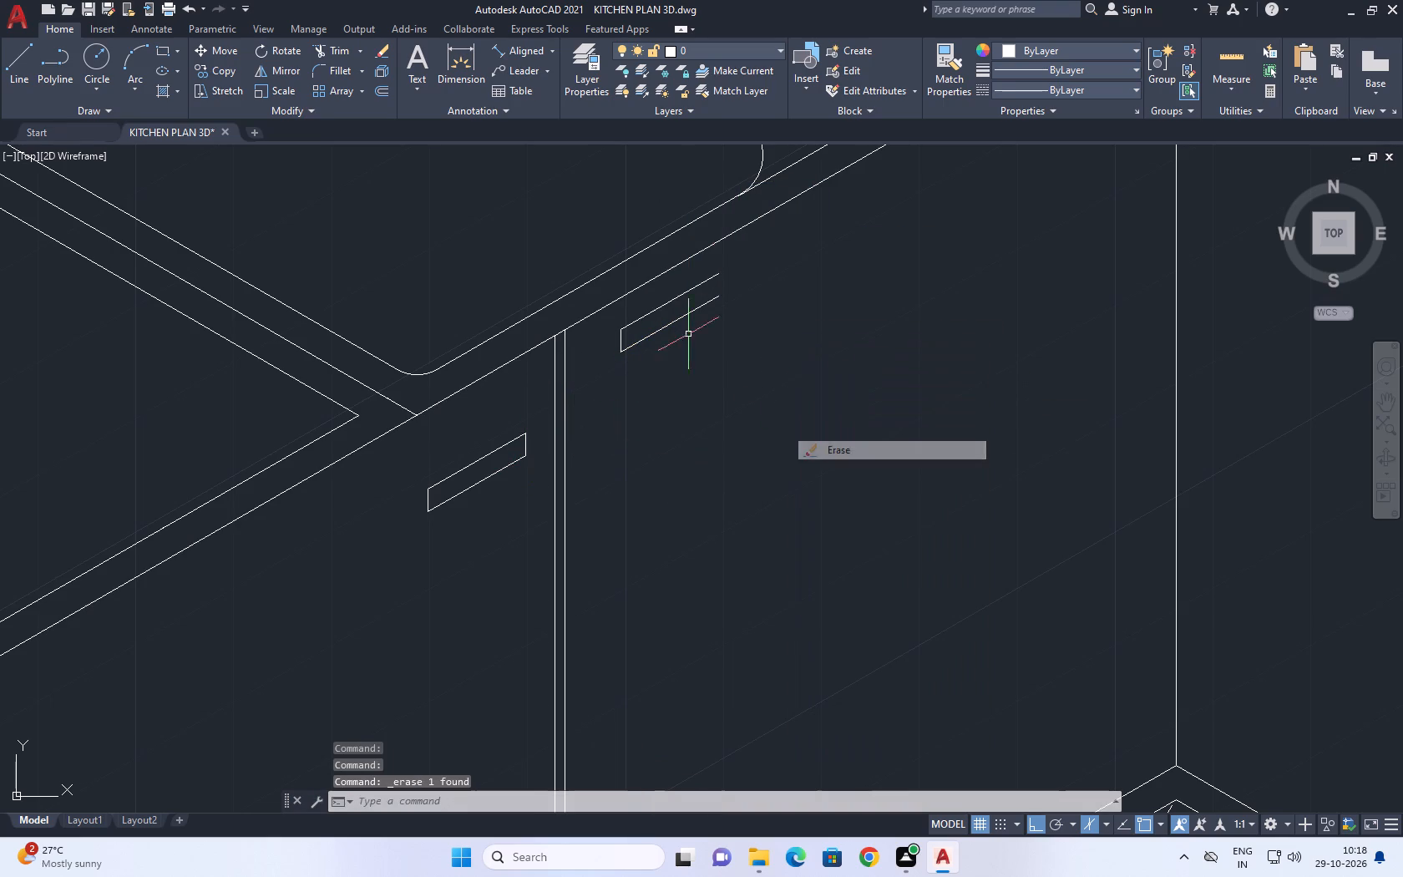
pyautogui.click(573, 200)
pyautogui.click(874, 448)
pyautogui.rightClick(813, 349)
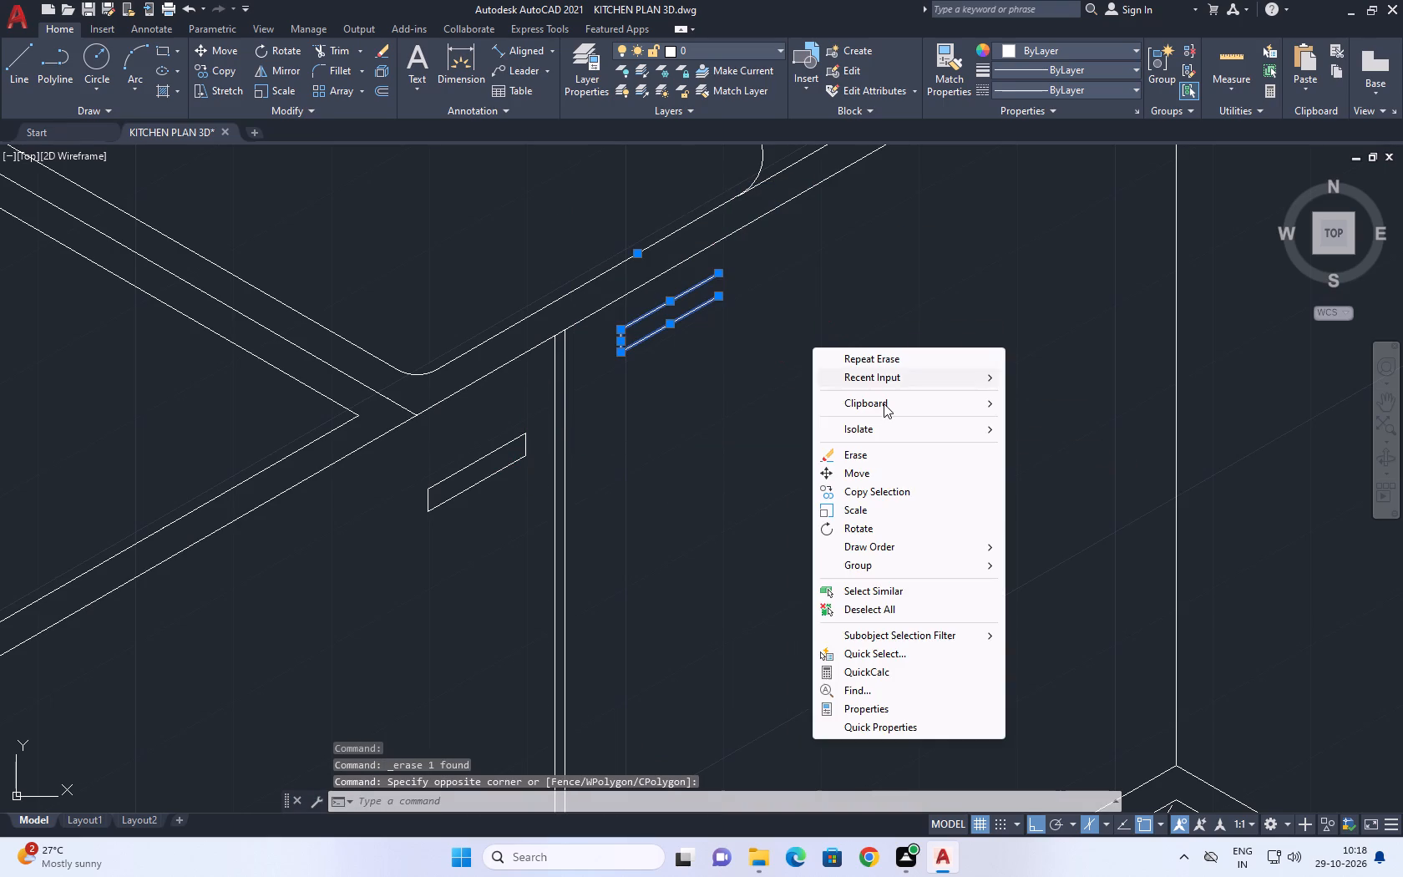
pyautogui.click(876, 449)
# Copy the remaining door handle along the 30° axis onto the corner-side door, just past the divider.
pyautogui.scroll(2, 494, 488)
pyautogui.moveTo(590, 469); pyautogui.dragTo(596, 446)
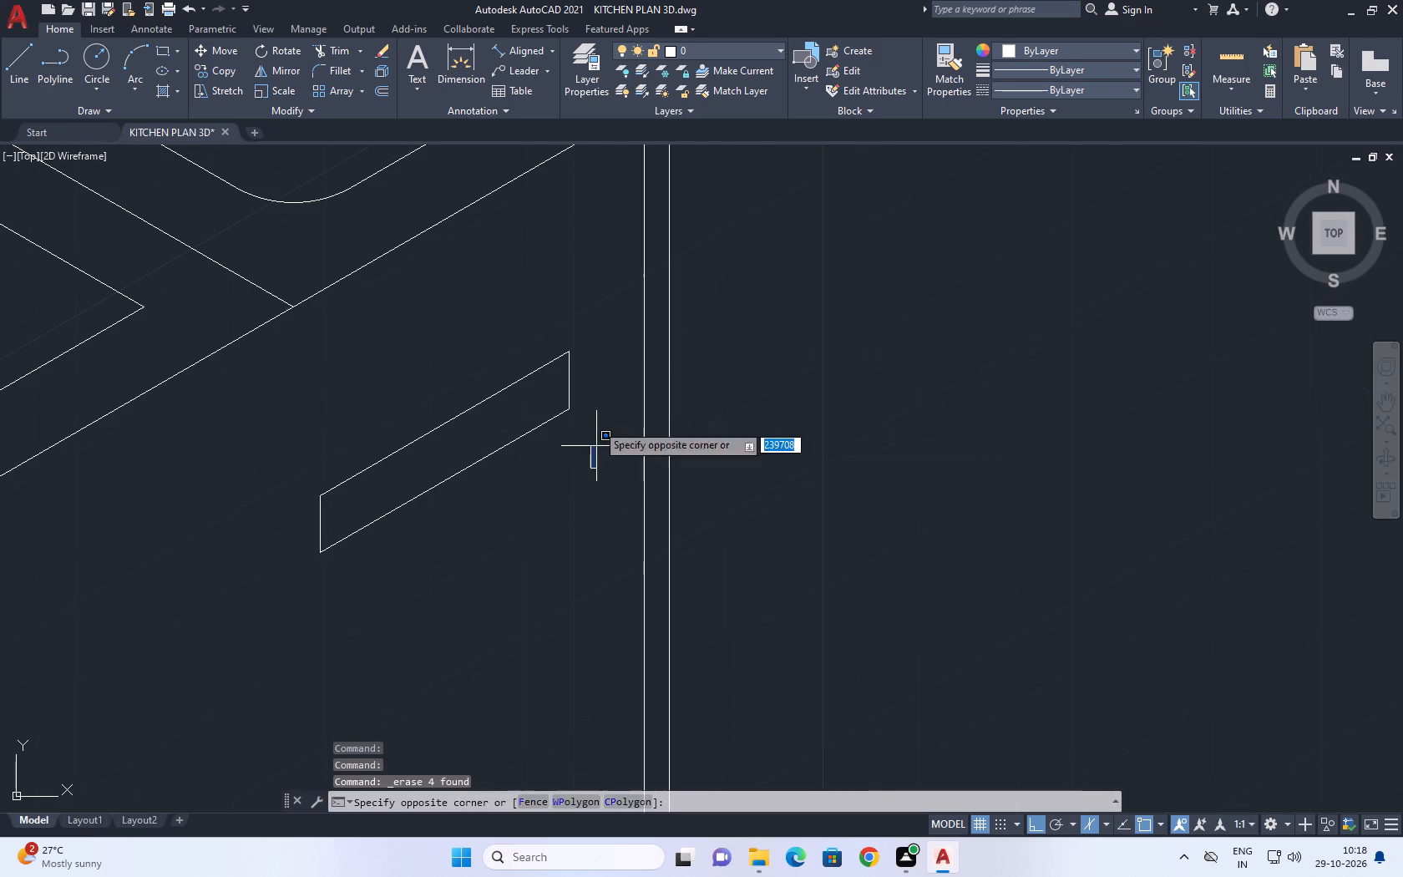
pyautogui.click(532, 334)
pyautogui.moveTo(520, 561); pyautogui.dragTo(502, 561)
pyautogui.click(271, 459)
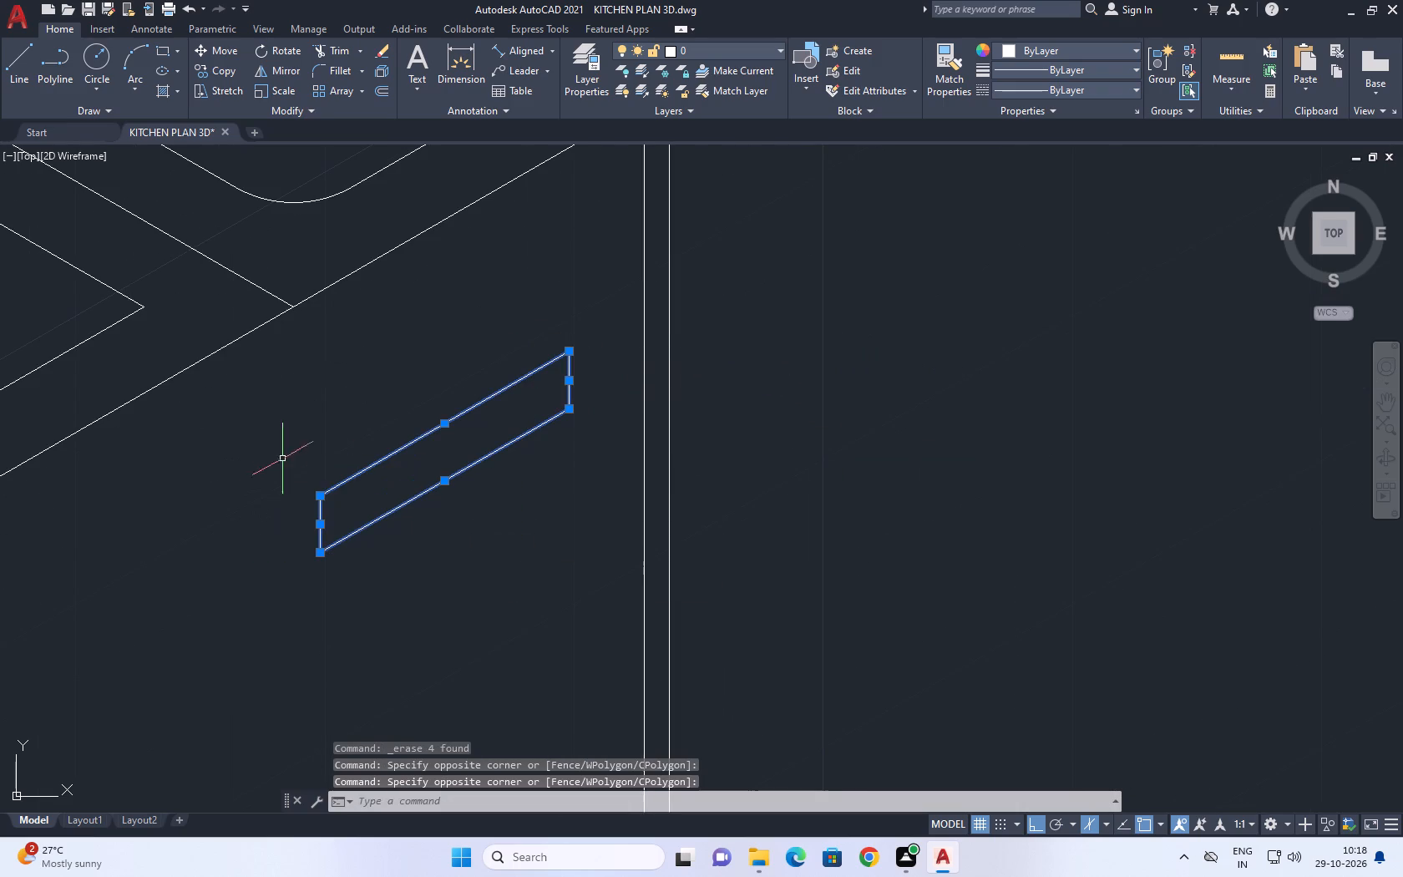
pyautogui.click(215, 73)
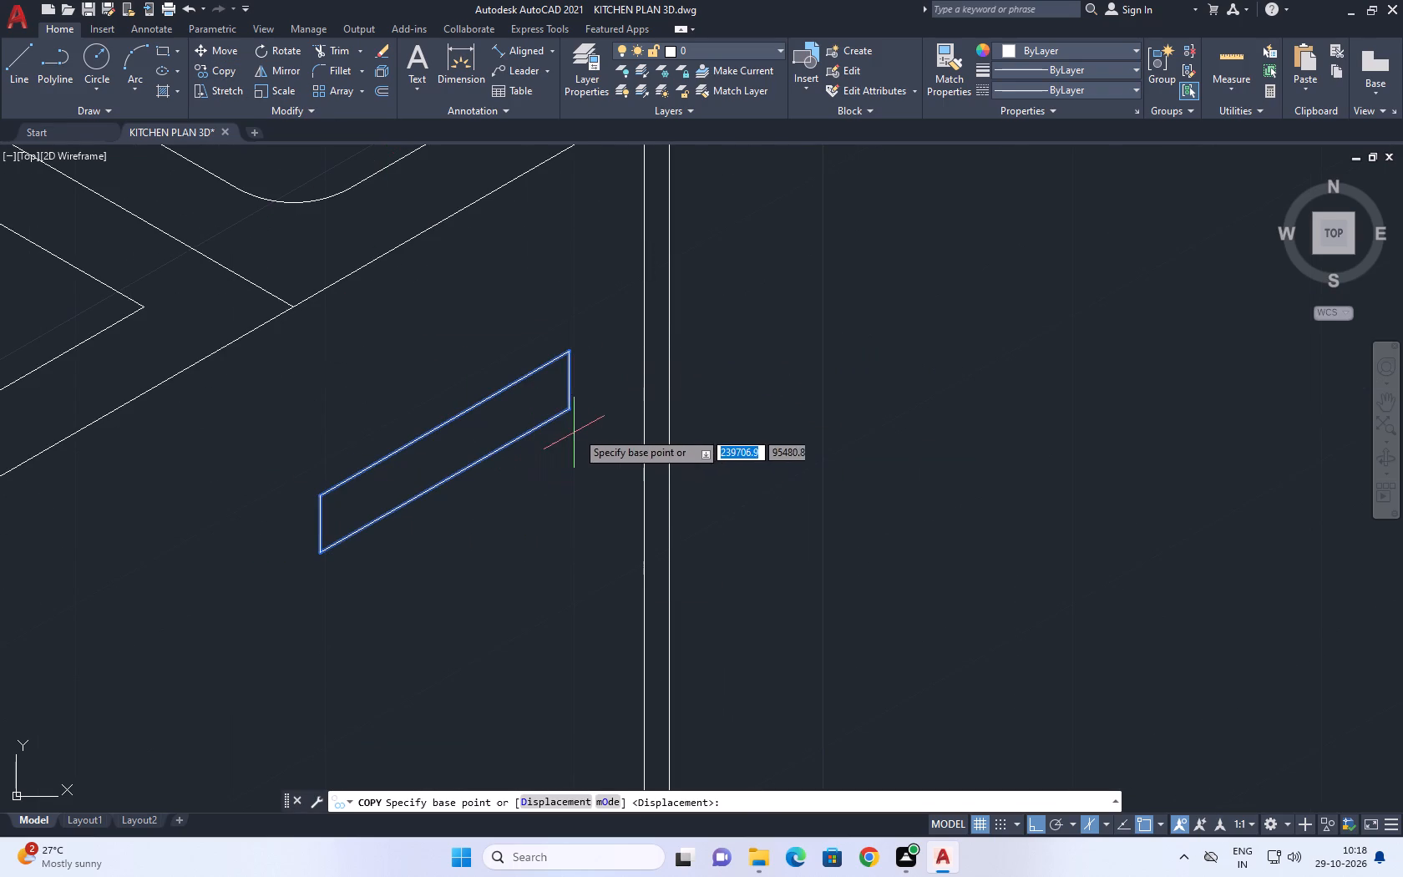
pyautogui.moveTo(568, 408); pyautogui.dragTo(583, 404)
pyautogui.moveTo(877, 270); pyautogui.dragTo(590, 467, button='middle')
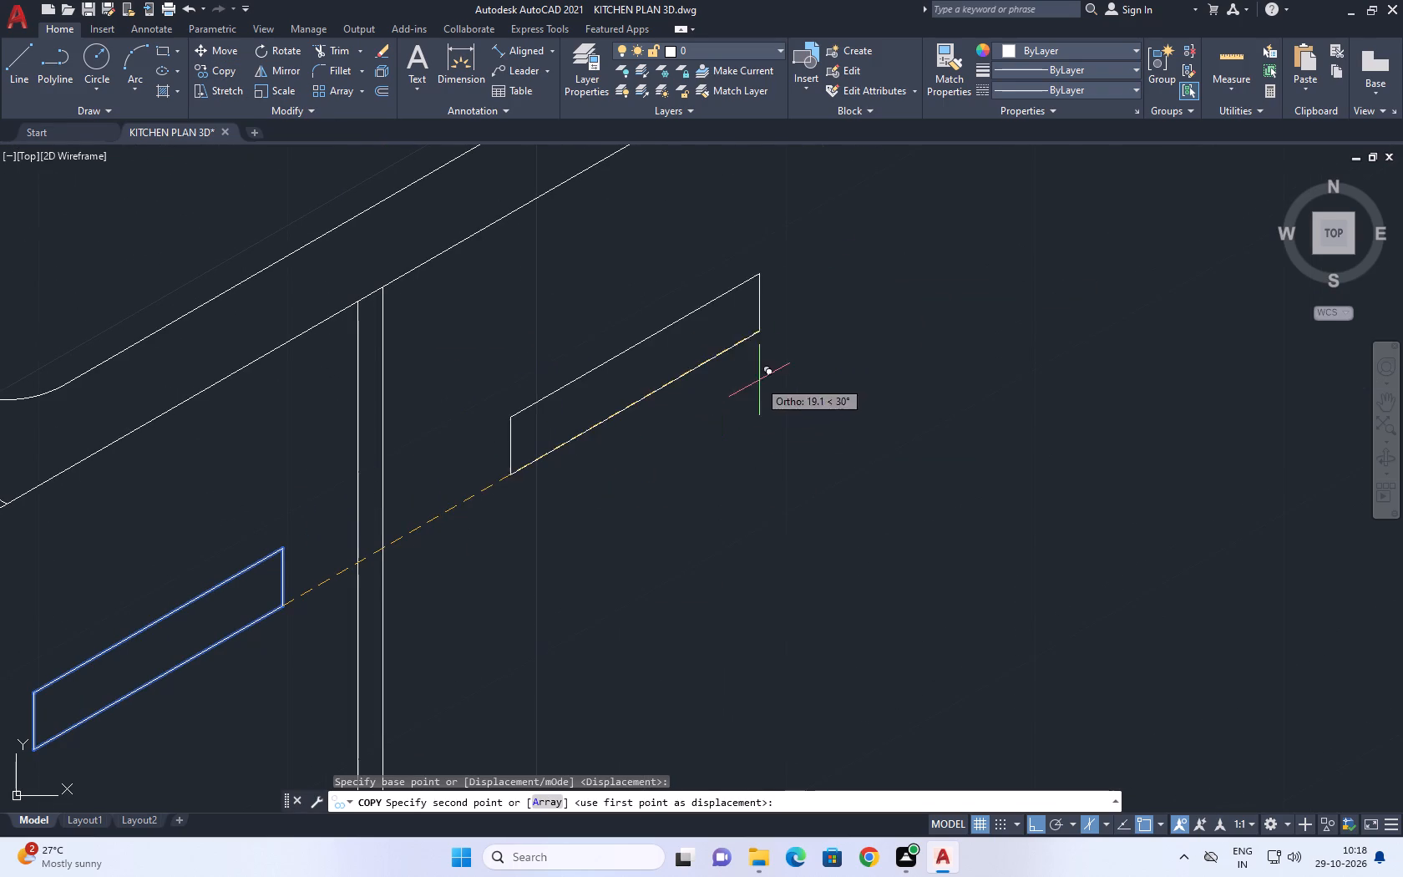
pyautogui.click(701, 423)
pyautogui.rightClick(747, 373)
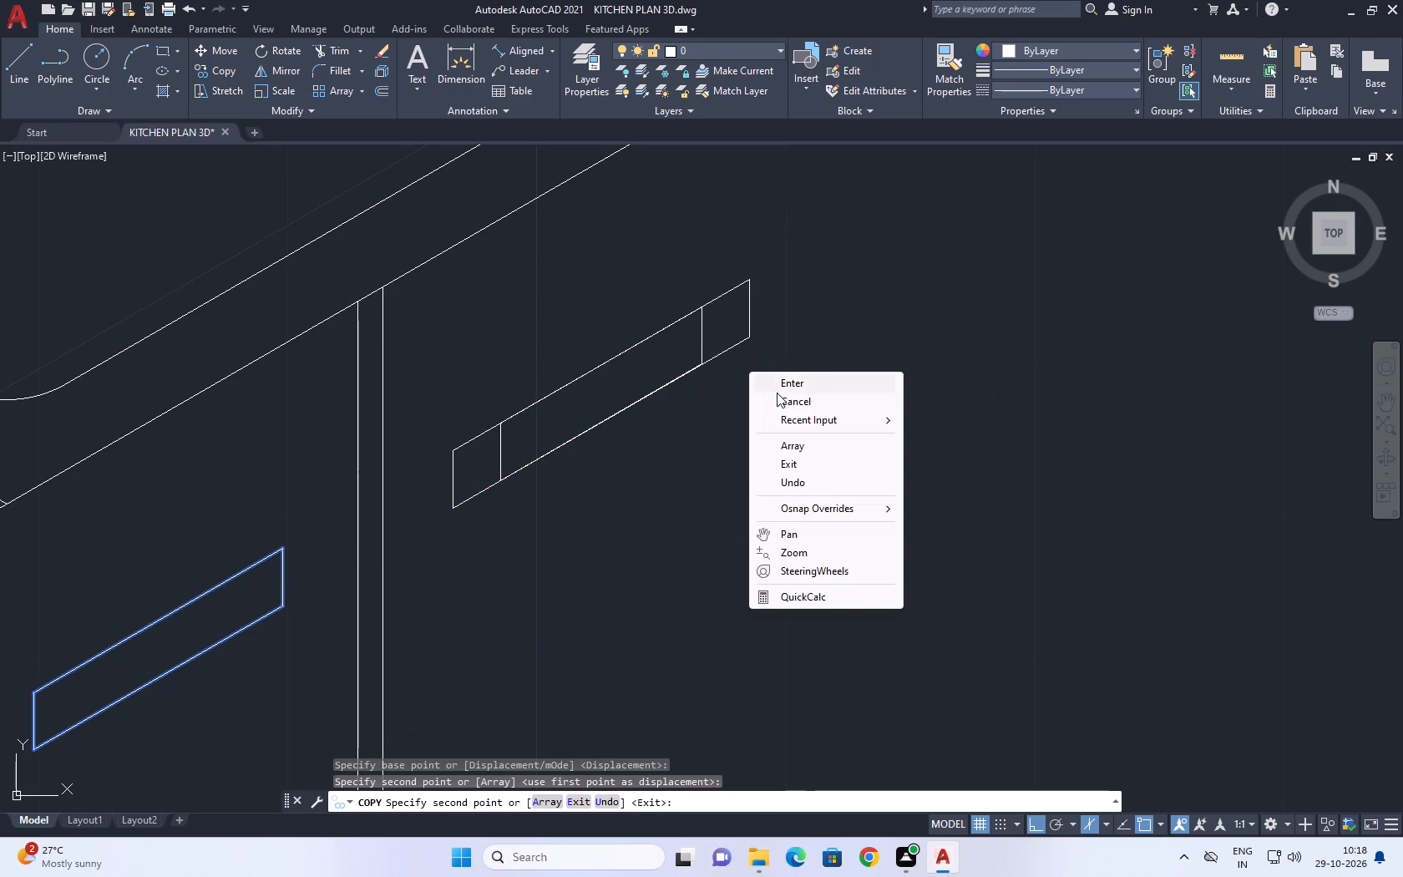
pyautogui.click(794, 400)
# Copy the countertop line beside the sink straight up 3 units, onto the upper end of the short vertical edge at the inner corner.
pyautogui.scroll(-4, 790, 383)
pyautogui.moveTo(795, 464); pyautogui.dragTo(718, 338, button='middle')
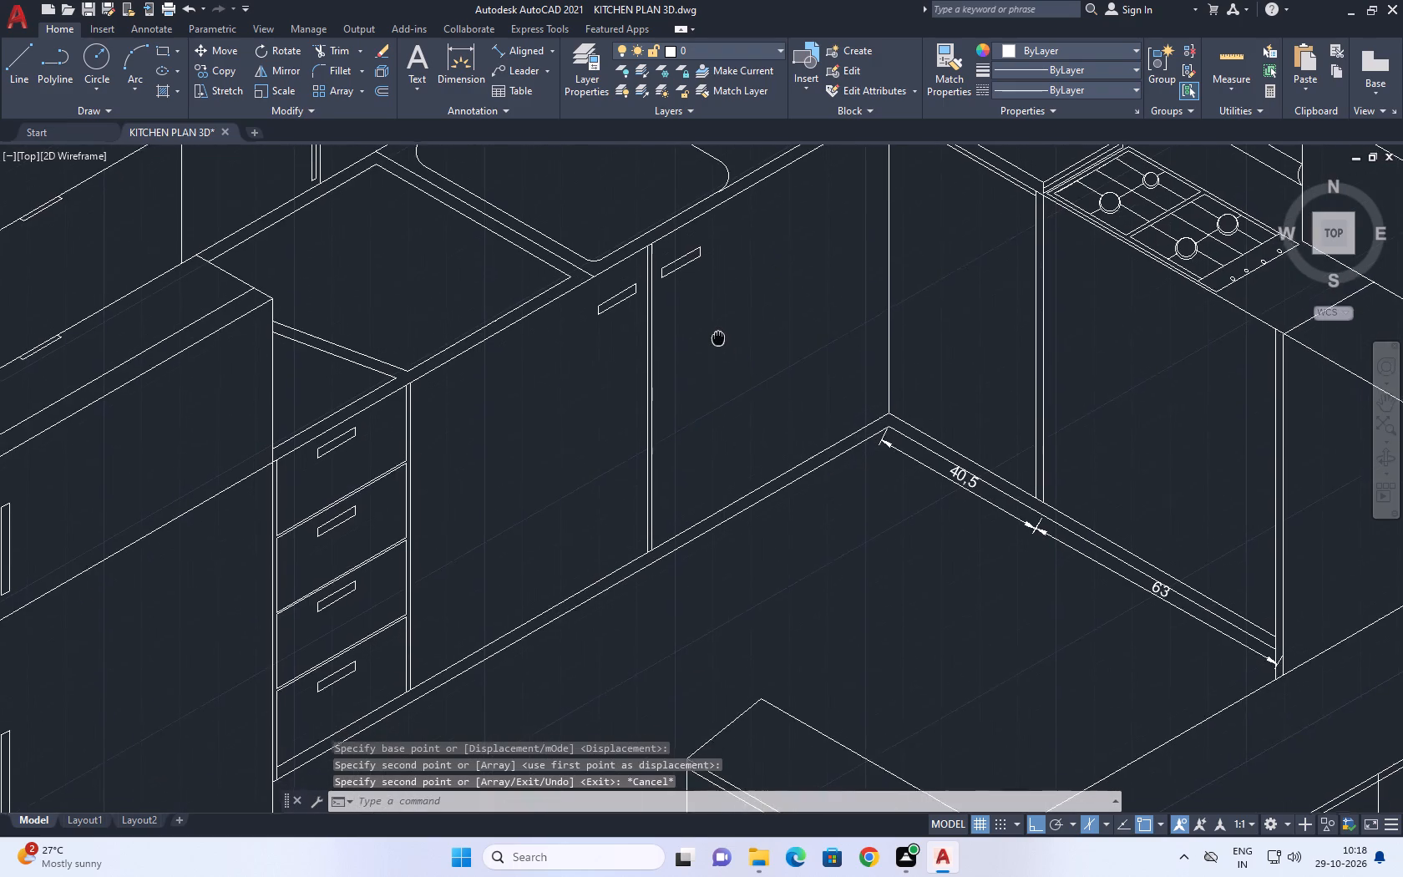
pyautogui.moveTo(718, 338); pyautogui.dragTo(706, 342, button='middle')
pyautogui.middleClick(707, 347)
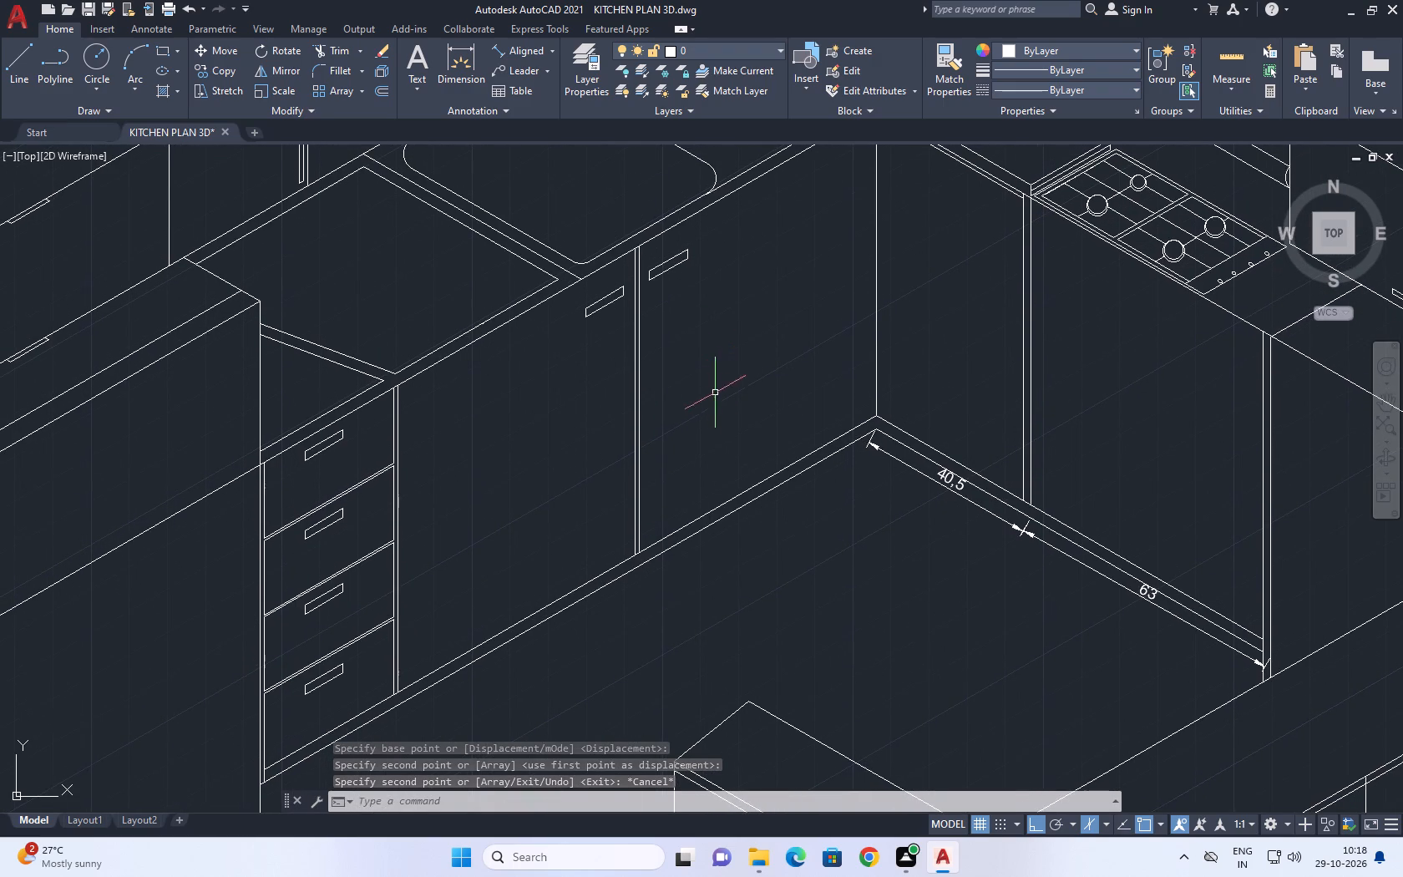
pyautogui.scroll(-2, 698, 432)
pyautogui.moveTo(768, 433); pyautogui.dragTo(806, 505, button='middle')
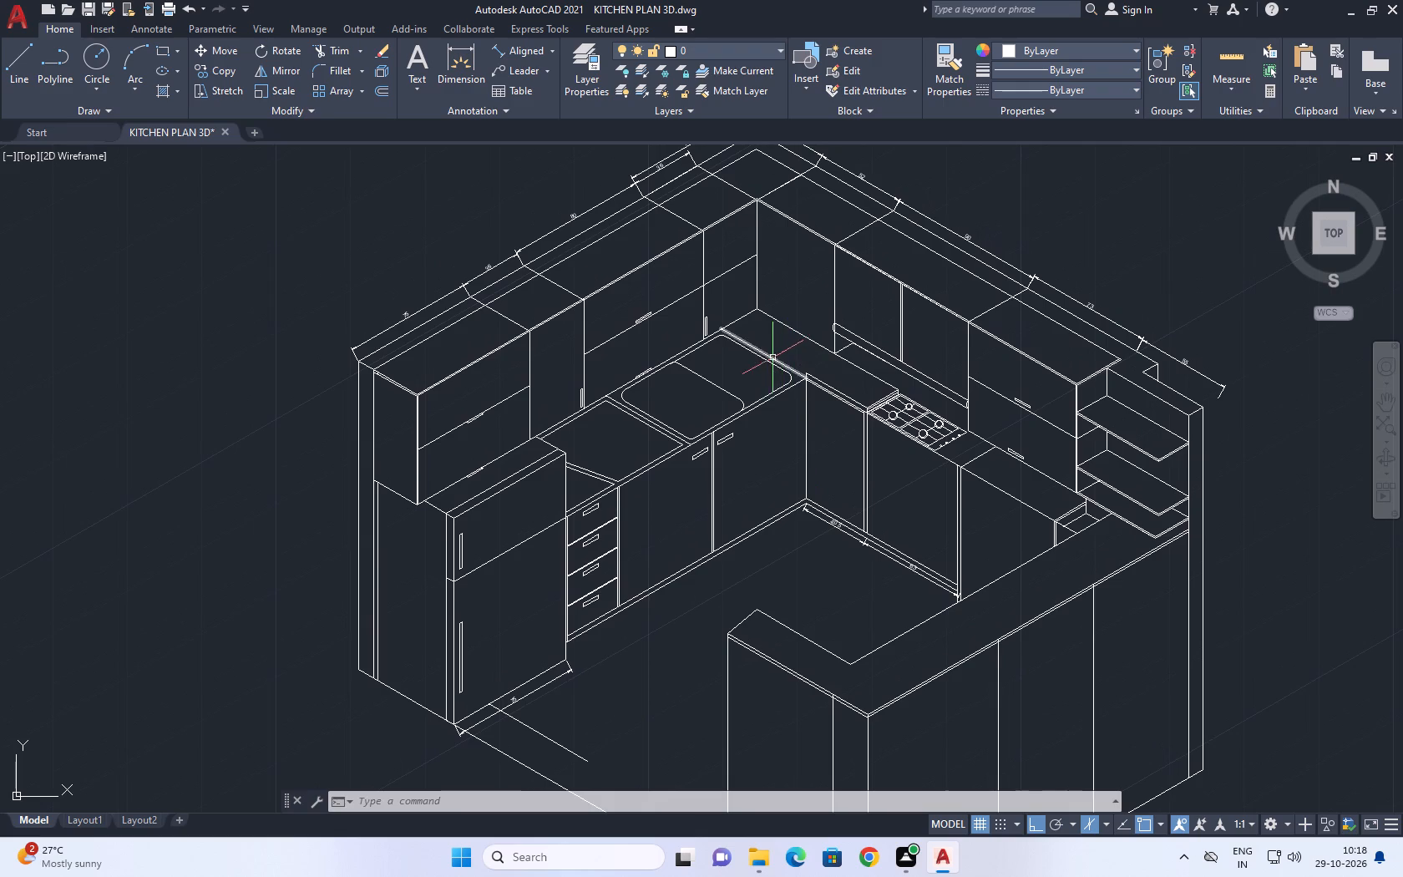
pyautogui.moveTo(776, 377); pyautogui.dragTo(788, 429, button='middle')
pyautogui.scroll(2, 804, 423)
pyautogui.click(798, 421)
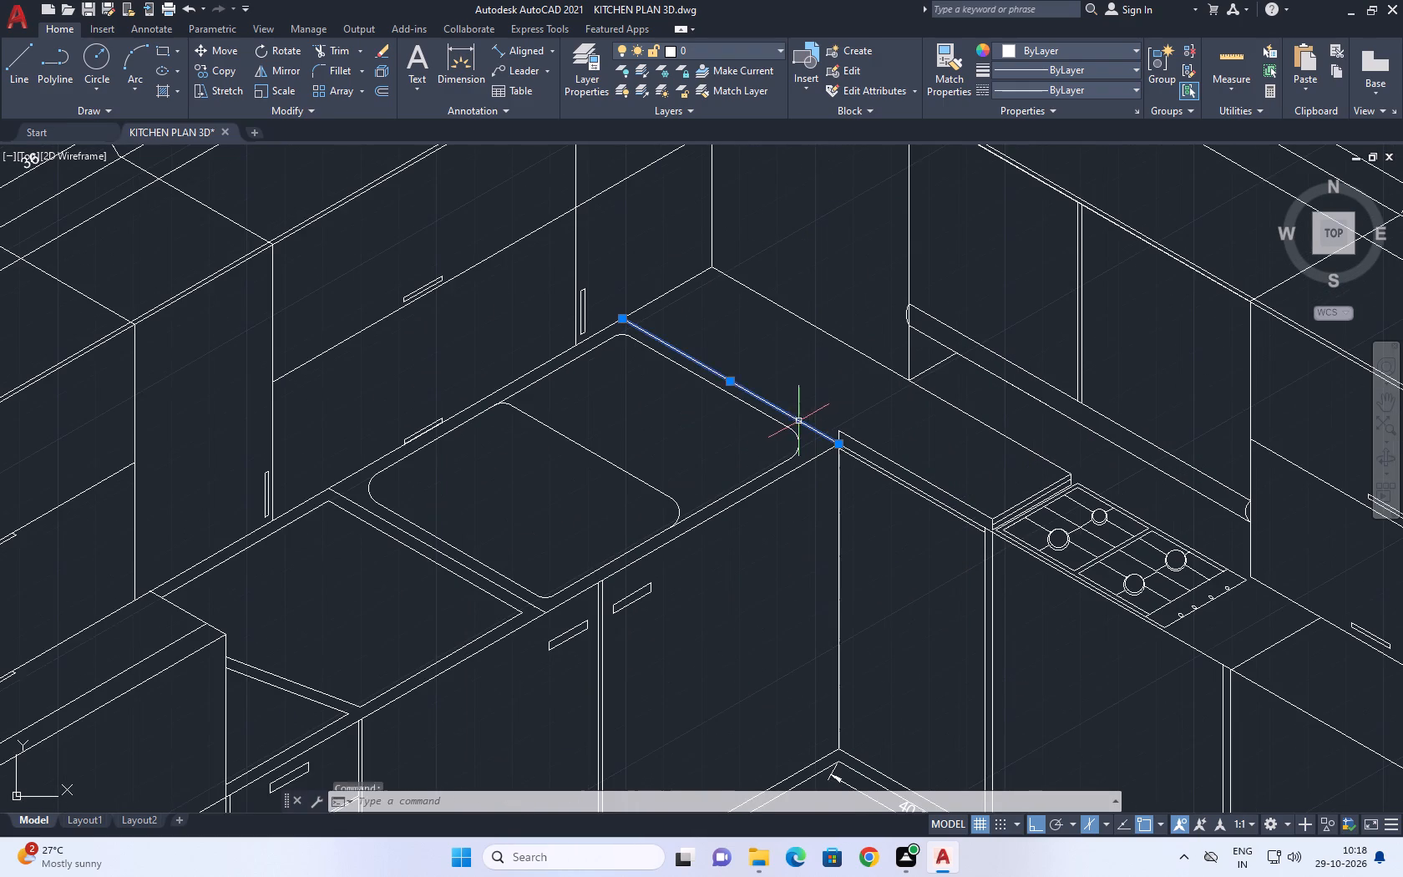
pyautogui.click(213, 70)
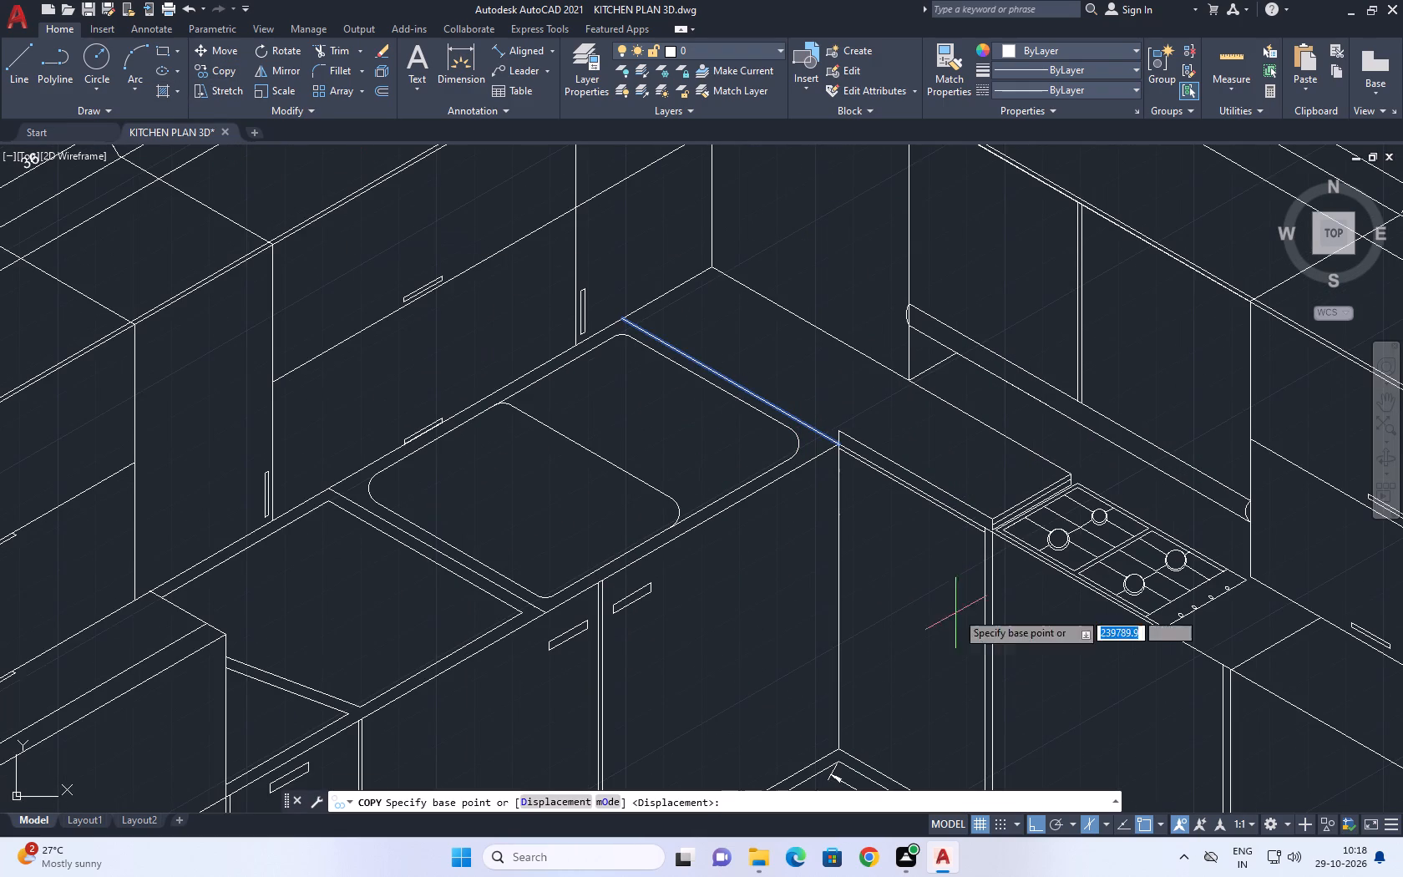
pyautogui.scroll(1, 835, 447)
pyautogui.click(835, 439)
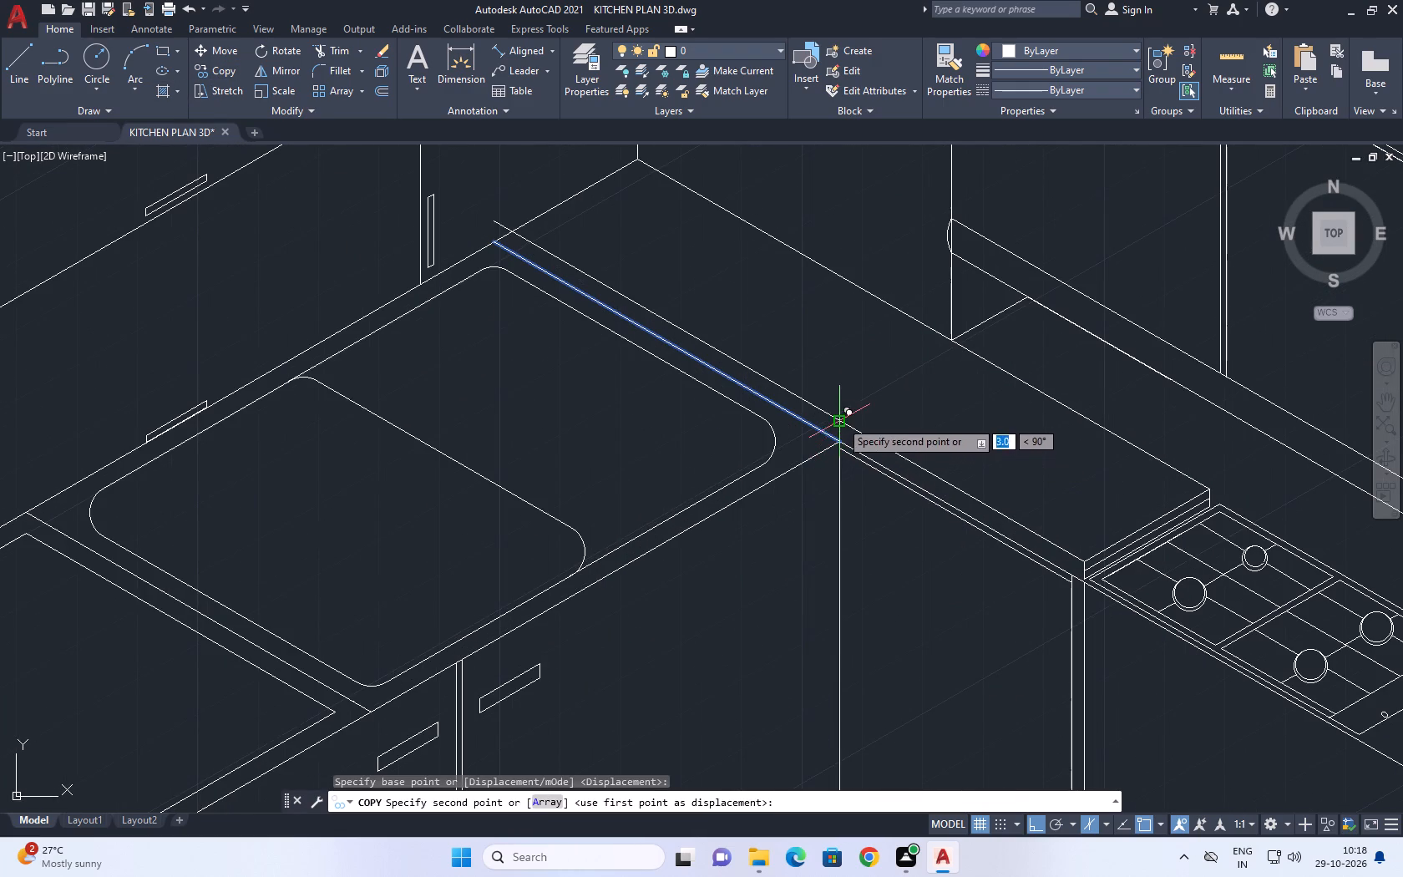
pyautogui.click(840, 420)
pyautogui.rightClick(901, 398)
pyautogui.click(950, 424)
pyautogui.moveTo(656, 323); pyautogui.dragTo(736, 476, button='middle')
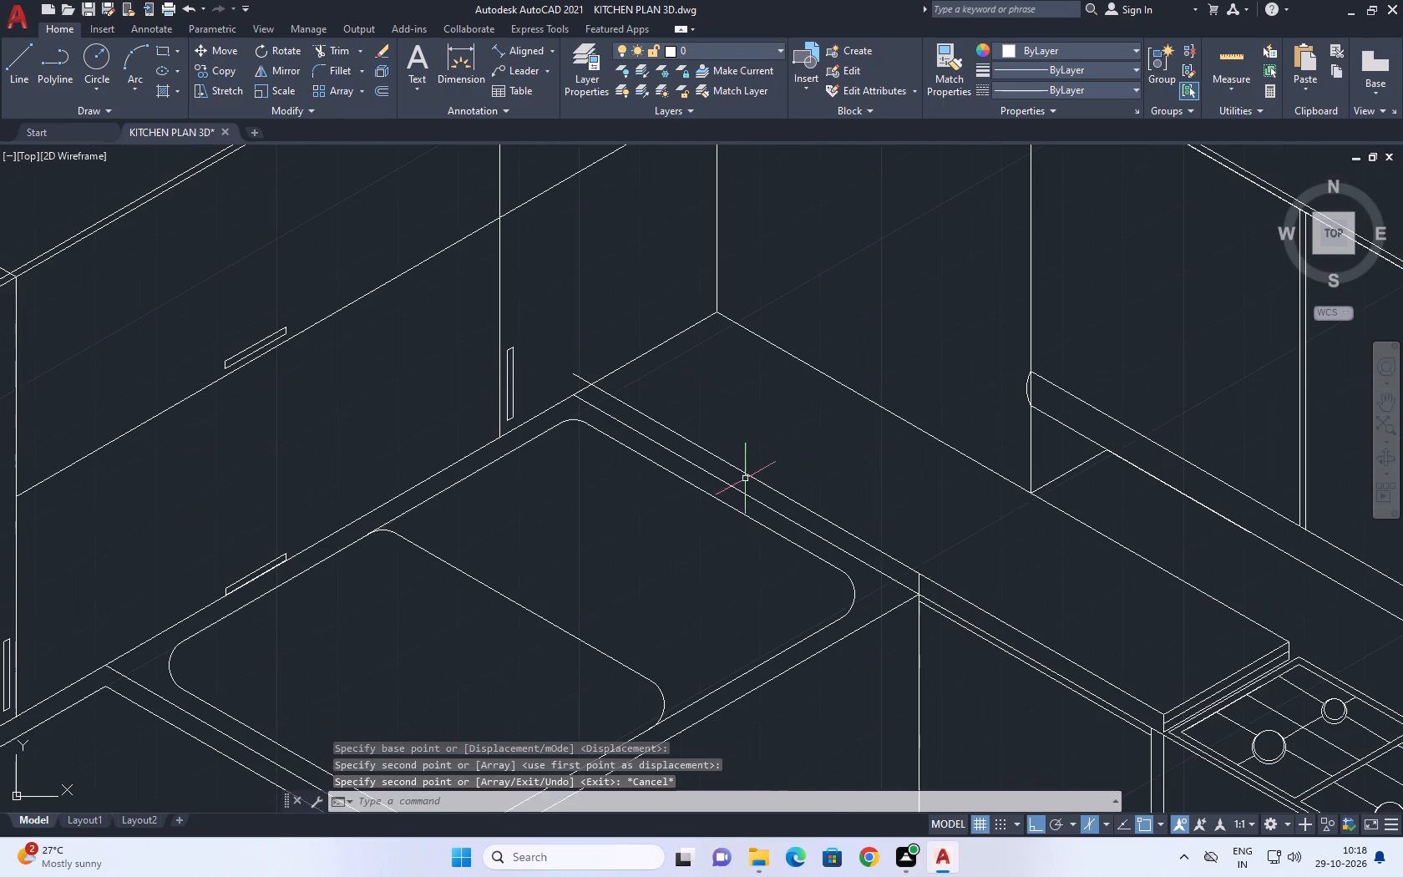
# Trim the copied line's end where it extends past the countertop's rear edge at the wall.
pyautogui.click(343, 54)
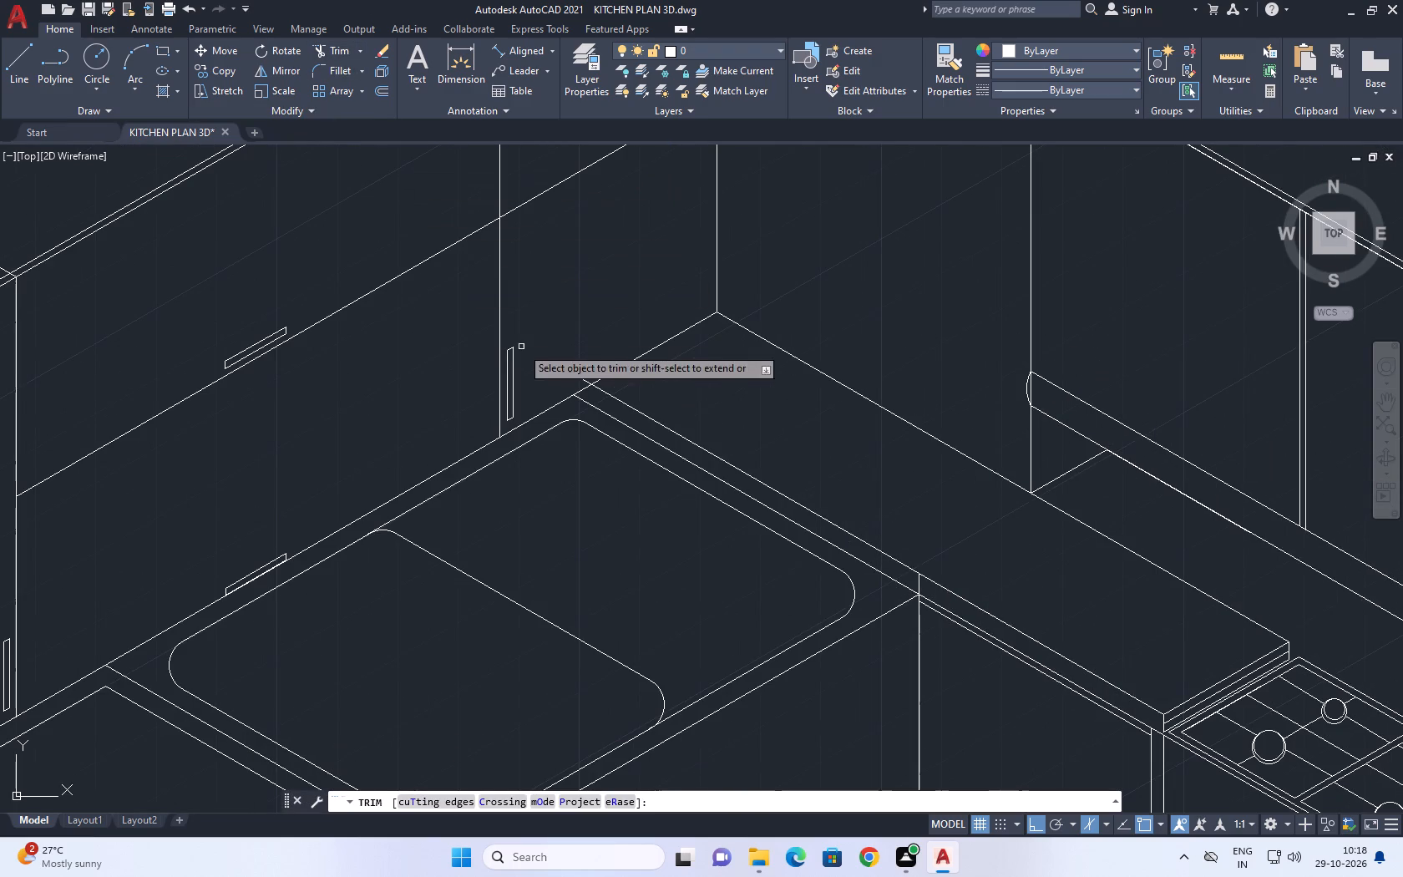
pyautogui.scroll(3, 580, 365)
pyautogui.click(601, 359)
pyautogui.click(494, 457)
pyautogui.rightClick(561, 353)
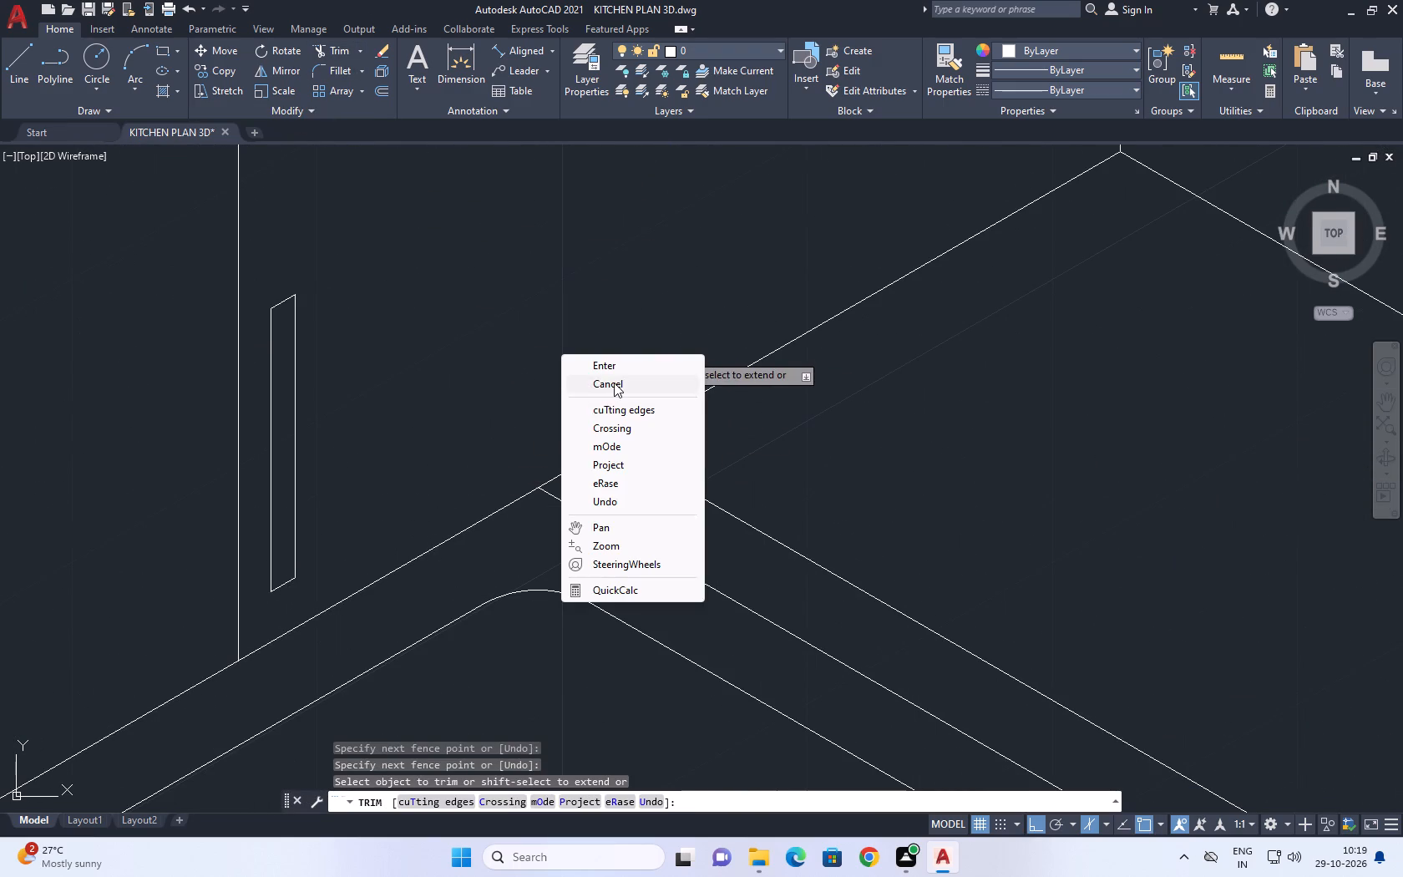
pyautogui.click(614, 383)
pyautogui.click(441, 400)
pyautogui.click(696, 554)
pyautogui.scroll(-5, 660, 362)
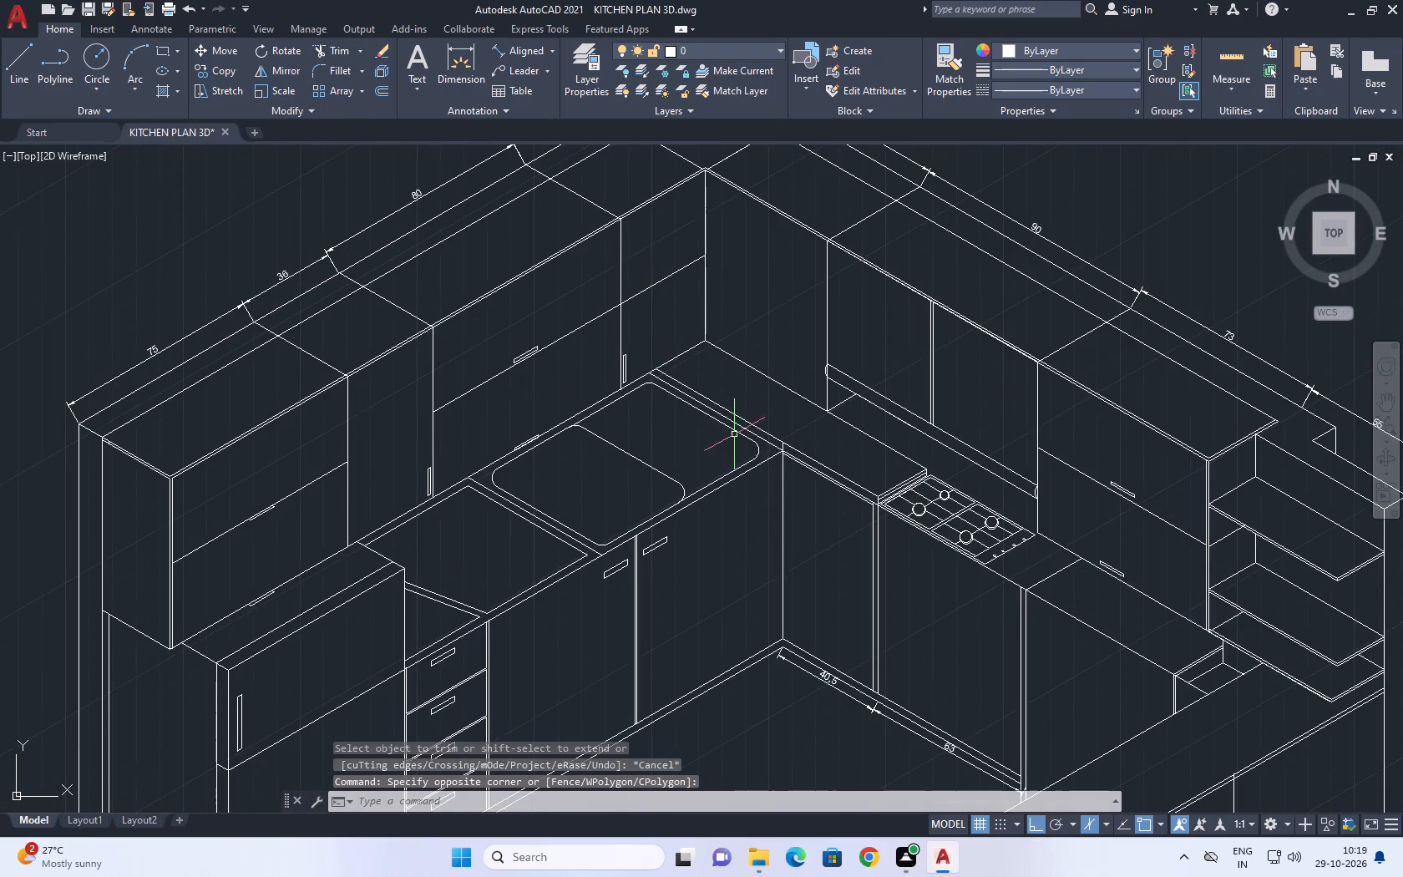
pyautogui.moveTo(791, 446); pyautogui.dragTo(686, 400, button='middle')
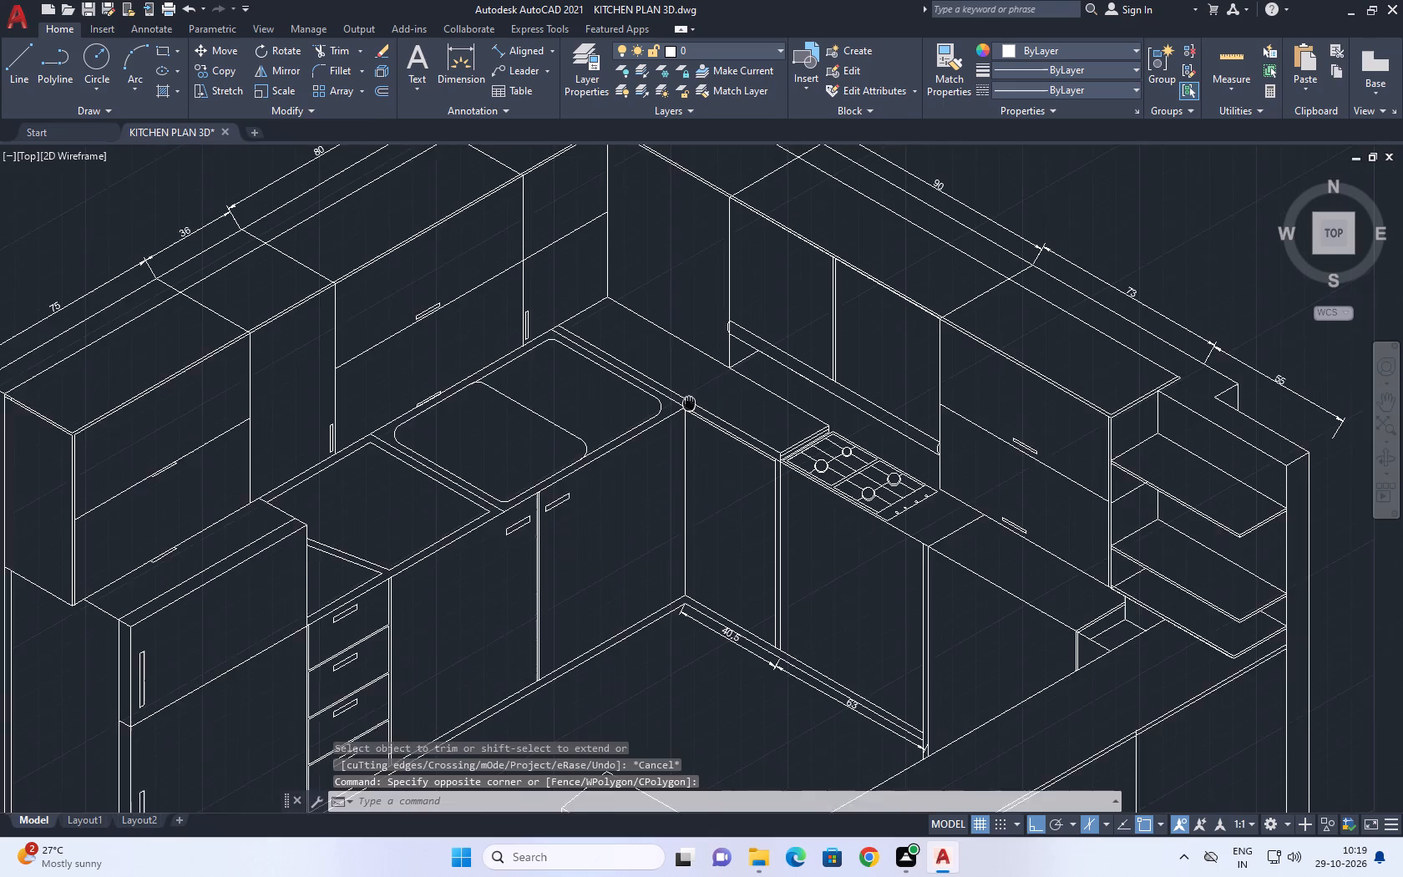
# Erase the stray slanted line on the floor beside the refrigerator's 75 dimension.
pyautogui.moveTo(686, 400); pyautogui.dragTo(604, 418, button='middle')
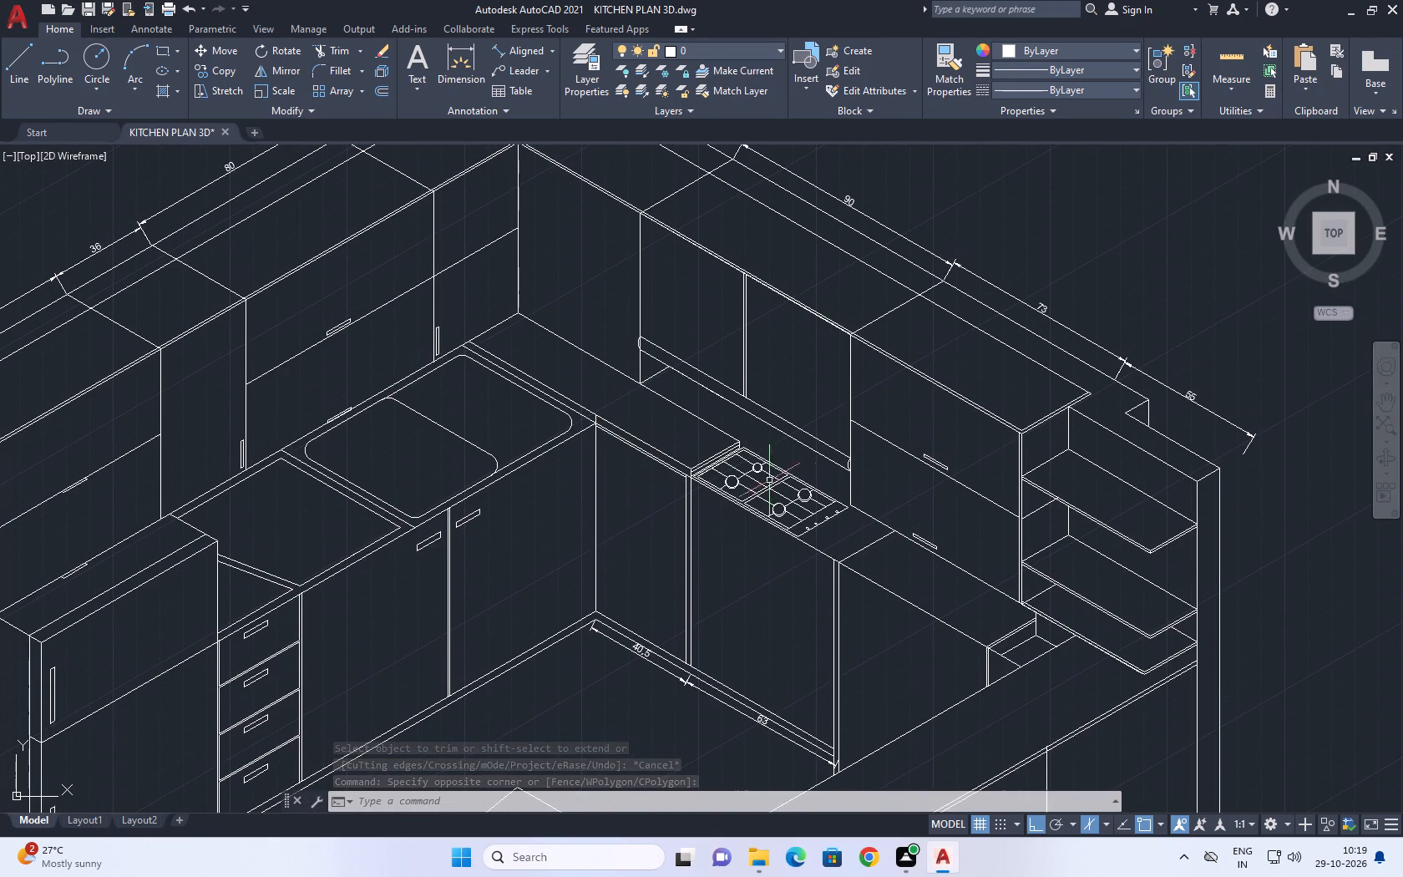
pyautogui.moveTo(1127, 515); pyautogui.dragTo(938, 230, button='middle')
pyautogui.scroll(-1, 975, 304)
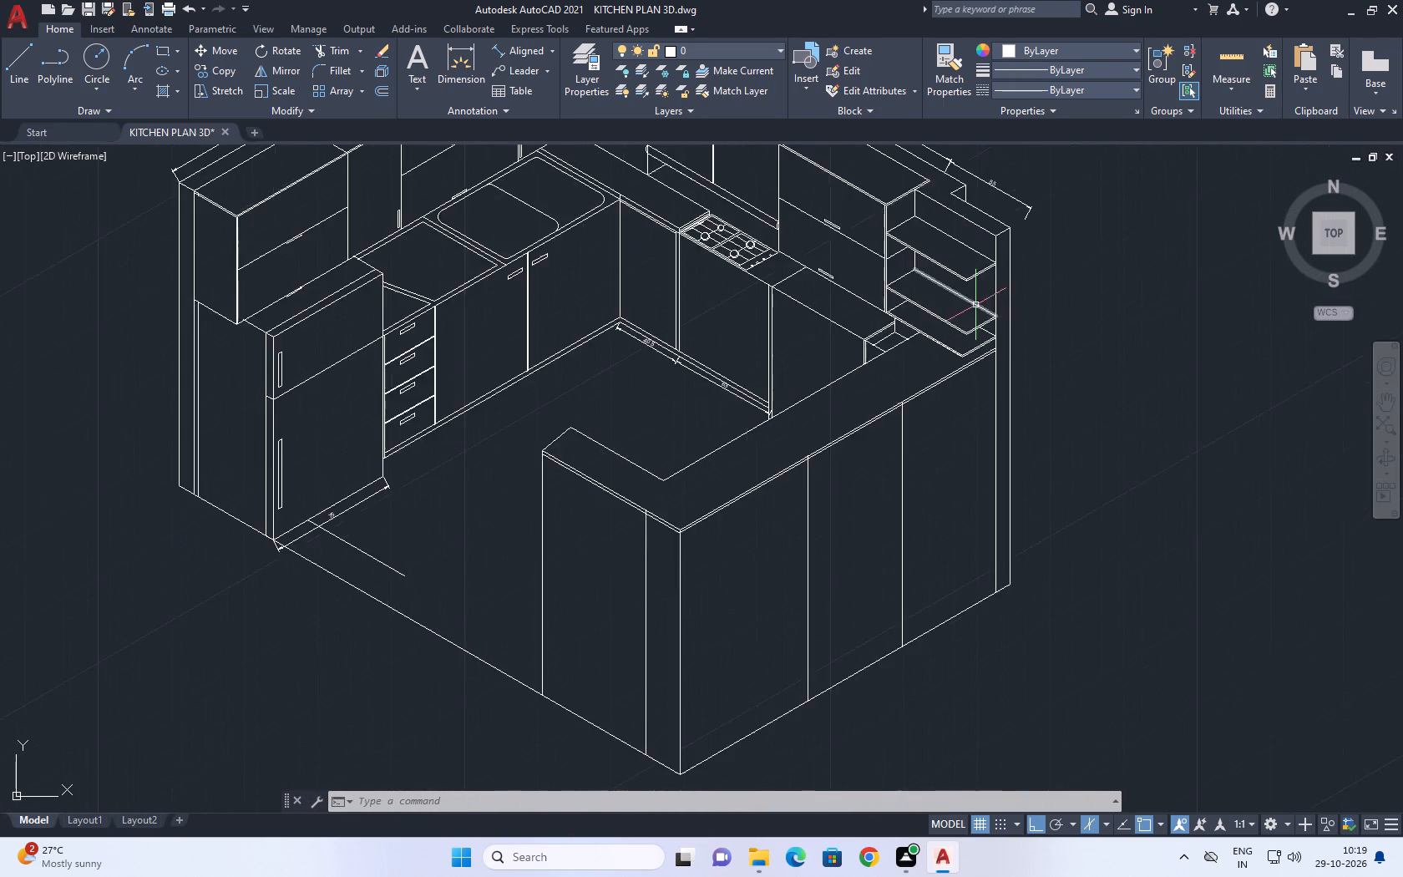
pyautogui.scroll(-2, 976, 306)
pyautogui.scroll(3, 751, 382)
pyautogui.click(754, 412)
pyautogui.click(731, 424)
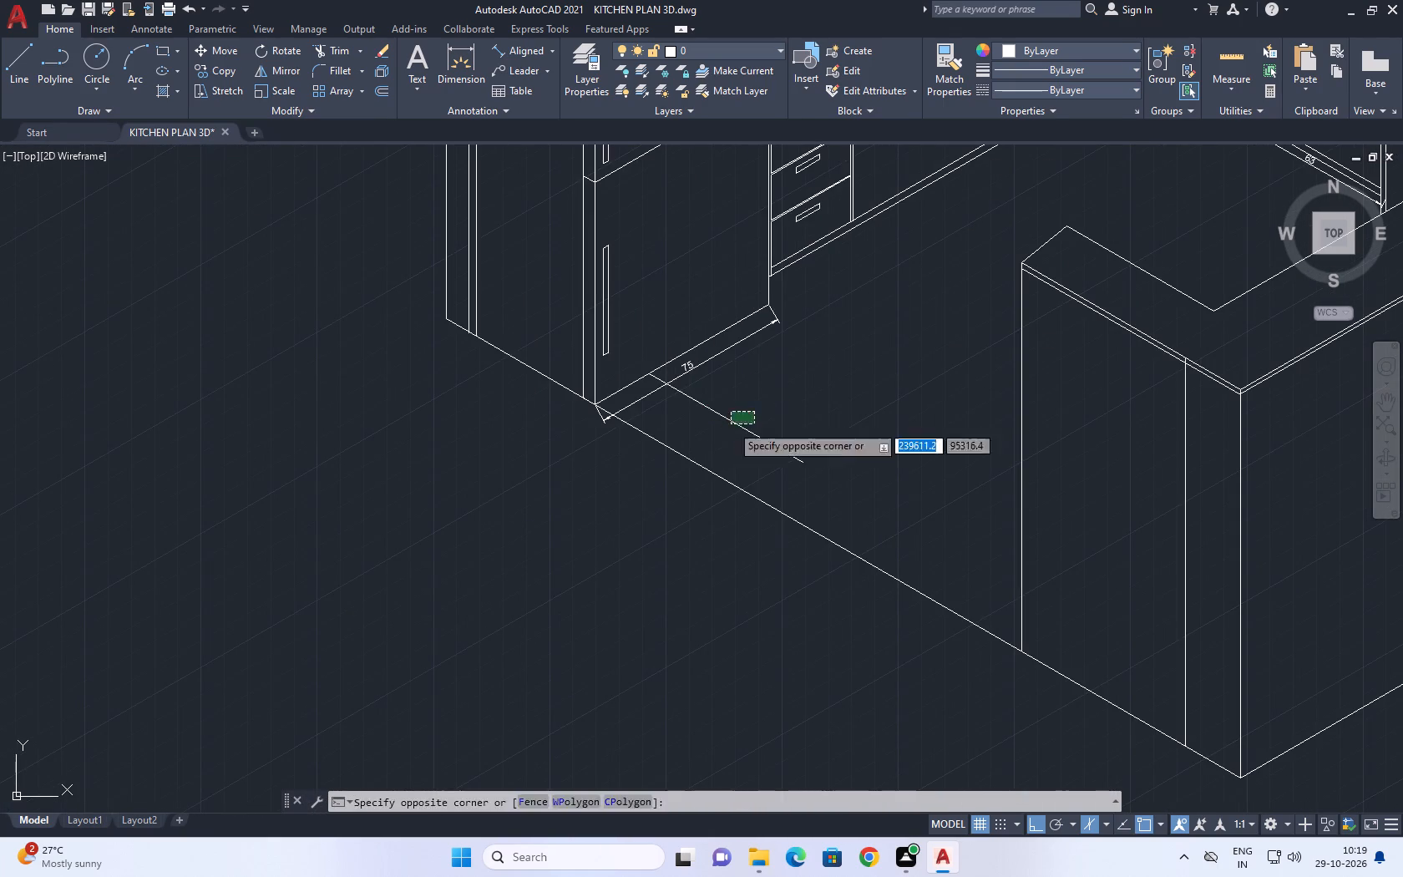
pyautogui.rightClick(752, 416)
pyautogui.click(822, 110)
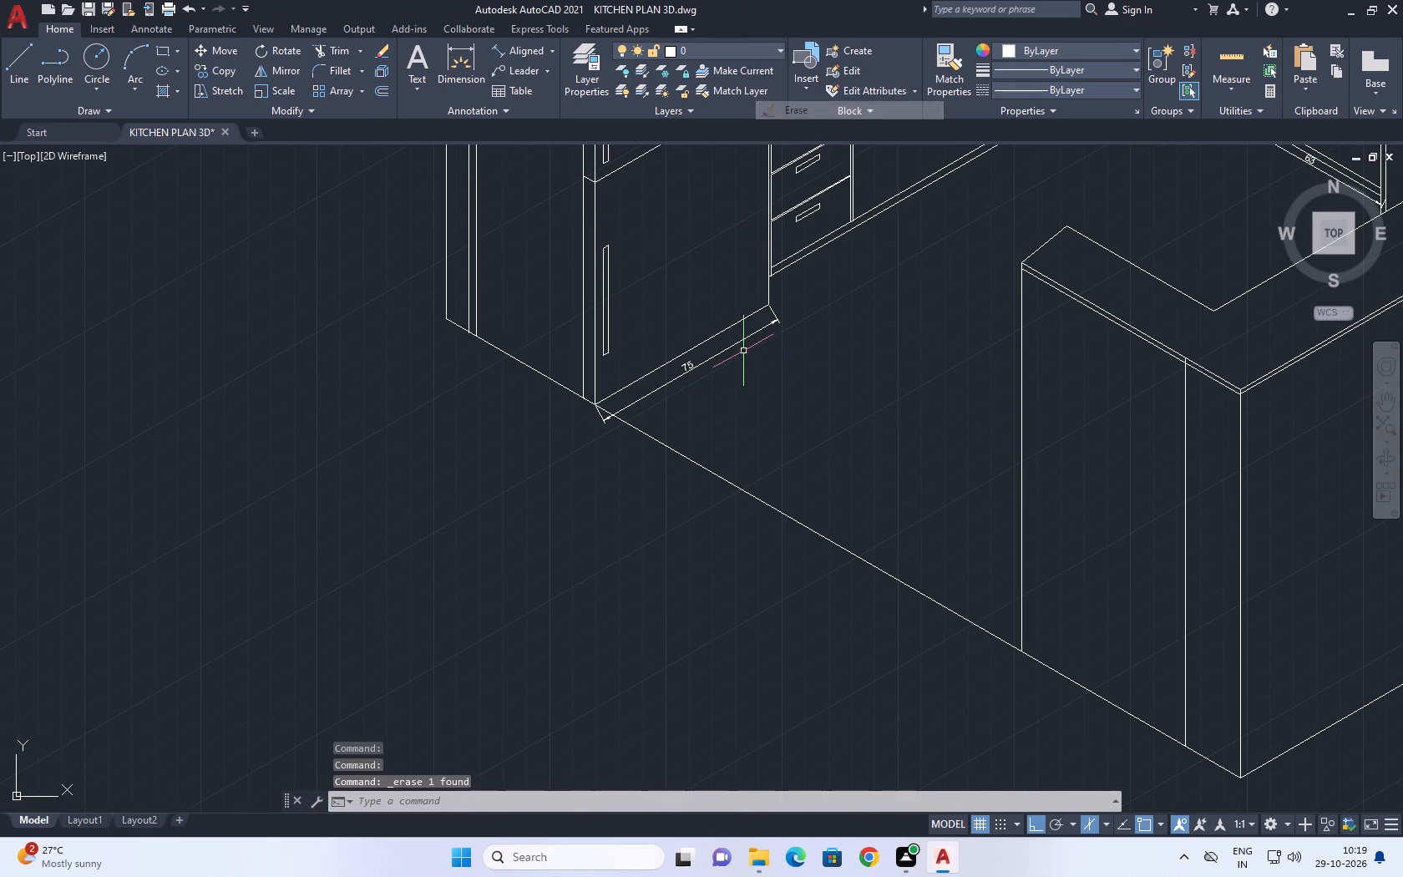
# Erase the misaligned short edge at the free end of the peninsula countertop.
pyautogui.moveTo(702, 407); pyautogui.dragTo(631, 513, button='middle')
pyautogui.moveTo(490, 535); pyautogui.dragTo(472, 535, button='middle')
pyautogui.moveTo(453, 535); pyautogui.dragTo(424, 537, button='middle')
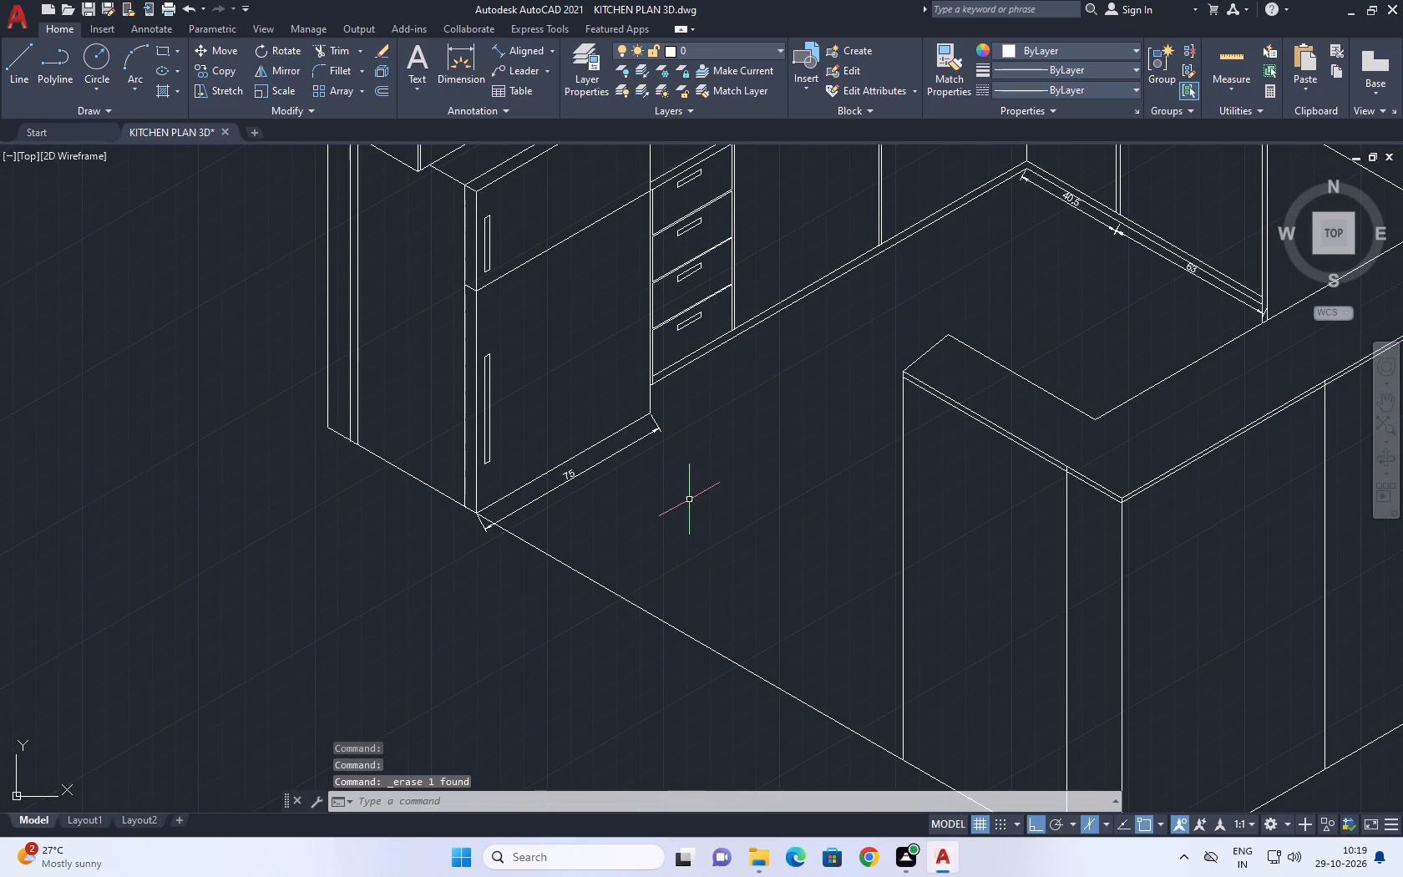
pyautogui.moveTo(761, 401); pyautogui.dragTo(562, 567, button='middle')
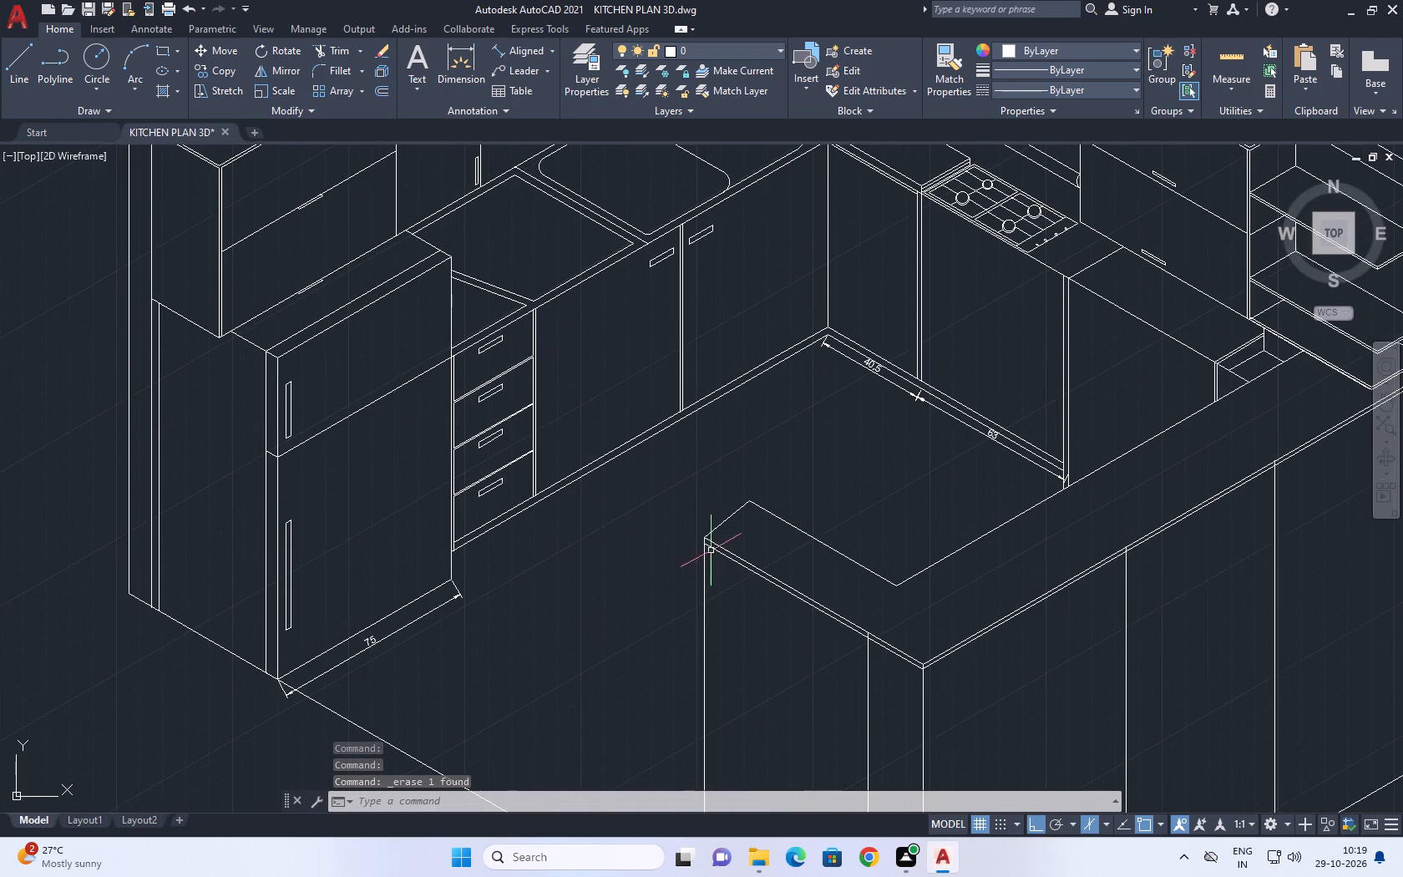
pyautogui.moveTo(703, 468); pyautogui.dragTo(633, 449, button='middle')
pyautogui.middleClick(633, 449)
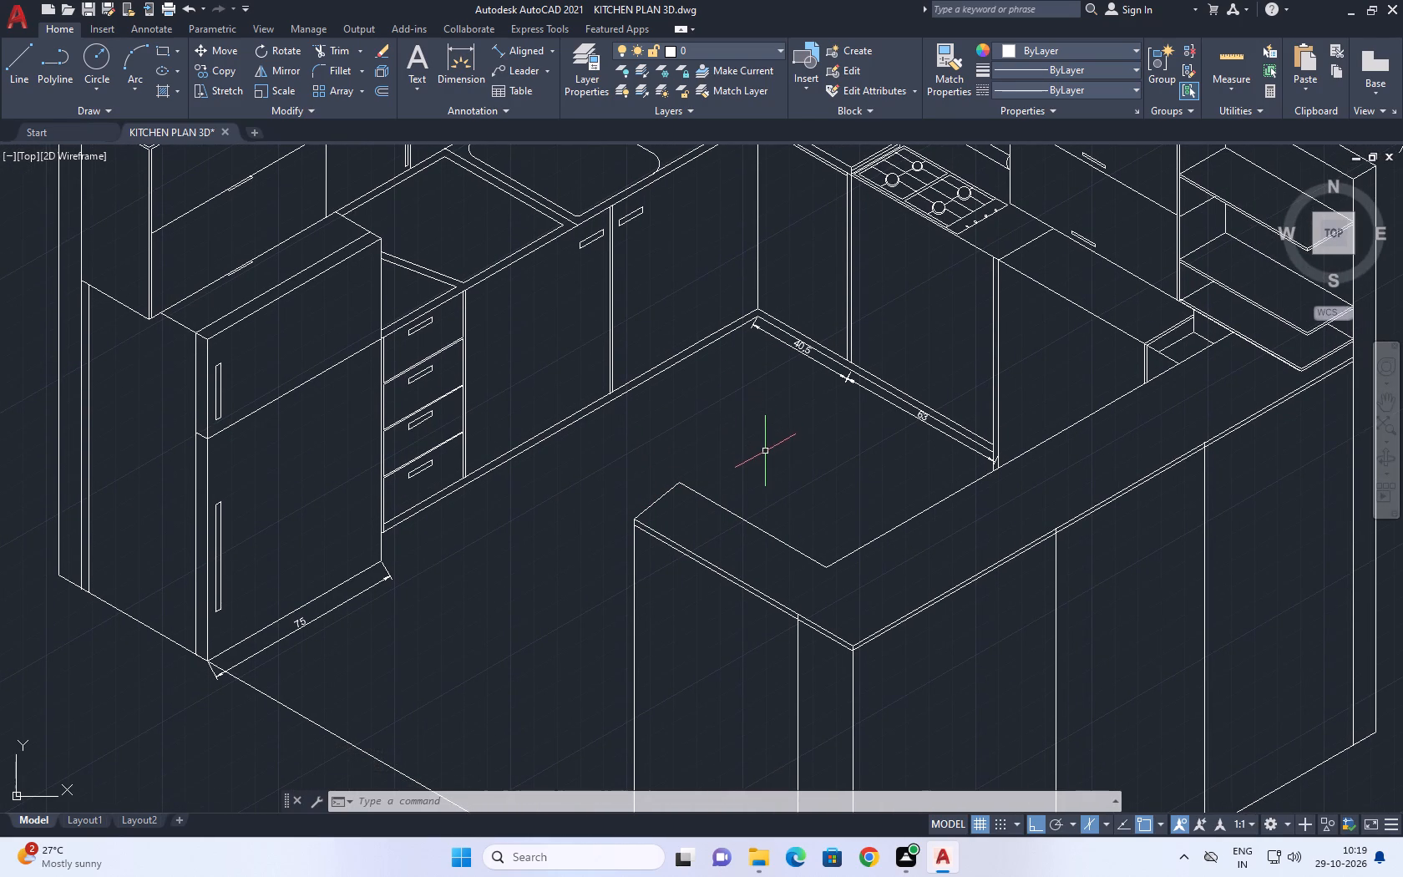
pyautogui.scroll(-2, 764, 456)
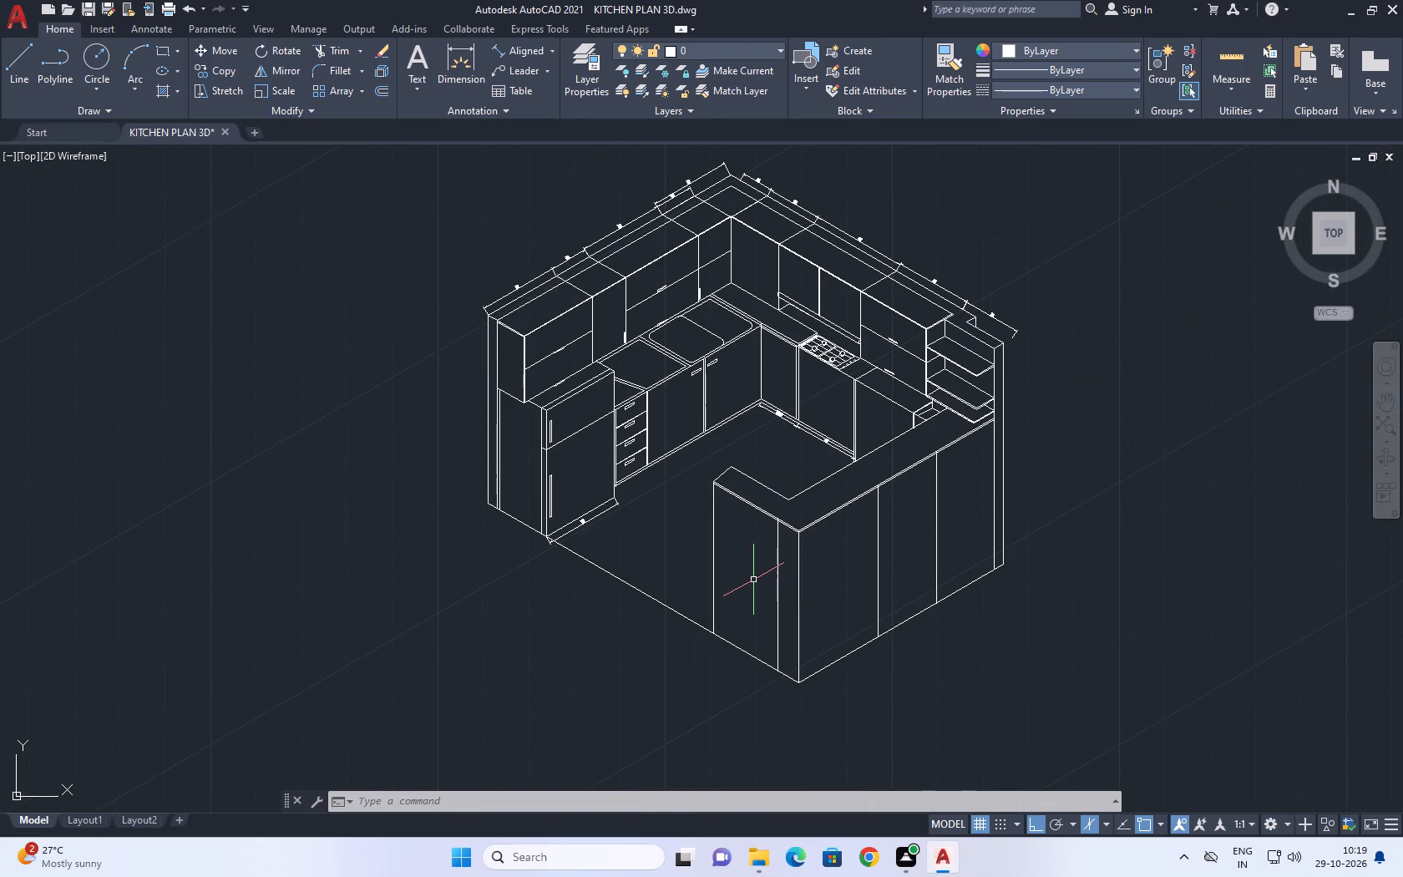
pyautogui.moveTo(792, 531); pyautogui.dragTo(762, 566, button='middle')
pyautogui.scroll(3, 758, 566)
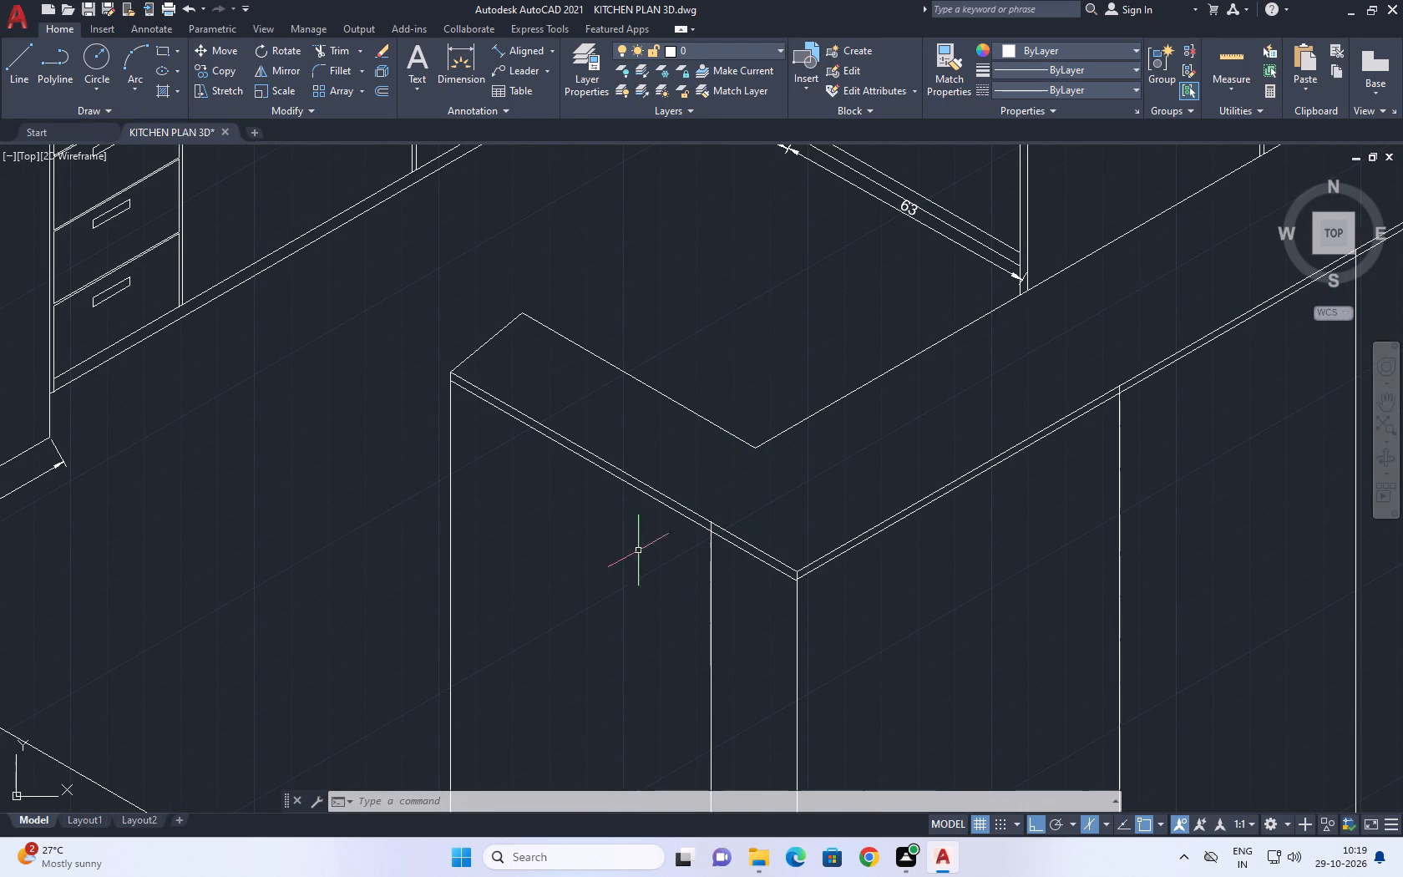
pyautogui.moveTo(595, 538); pyautogui.dragTo(617, 562, button='middle')
pyautogui.moveTo(603, 404); pyautogui.dragTo(569, 489, button='middle')
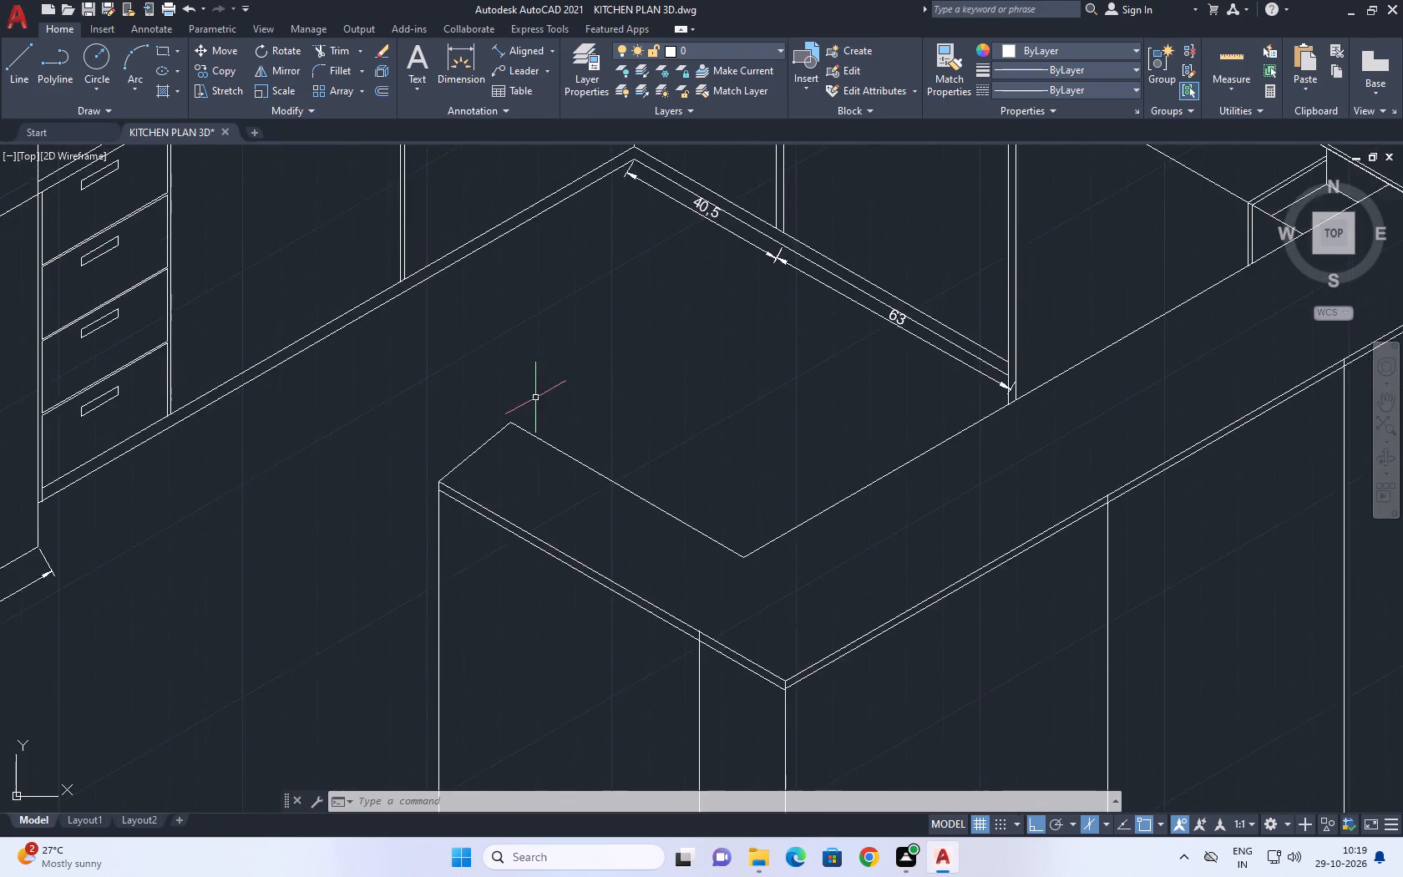
pyautogui.scroll(3, 522, 379)
pyautogui.moveTo(511, 403); pyautogui.dragTo(818, 205, button='middle')
pyautogui.moveTo(646, 489); pyautogui.dragTo(565, 437)
pyautogui.moveTo(519, 389); pyautogui.dragTo(507, 389)
pyautogui.rightClick(537, 347)
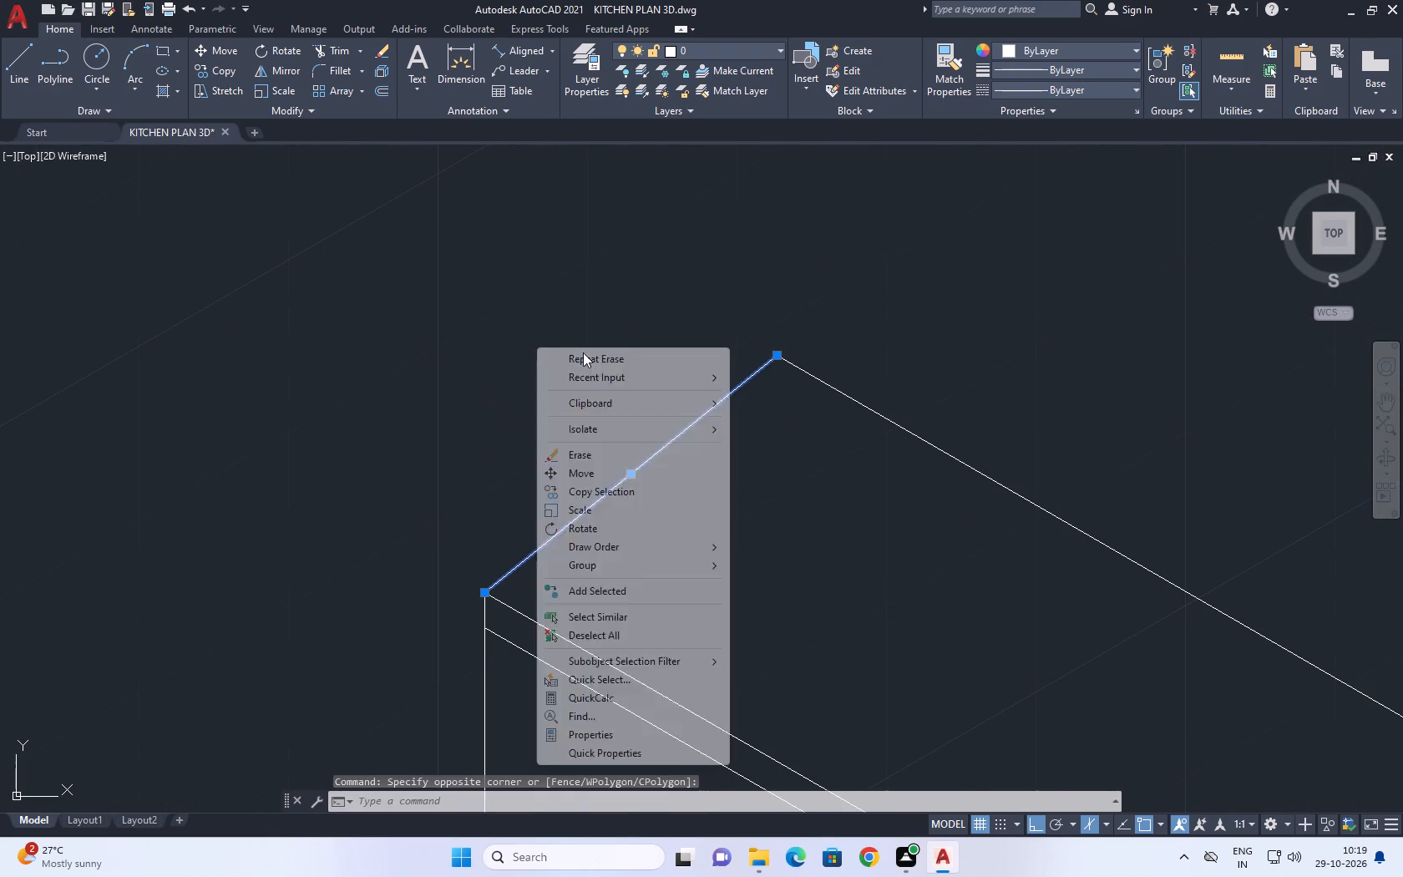
pyautogui.click(609, 454)
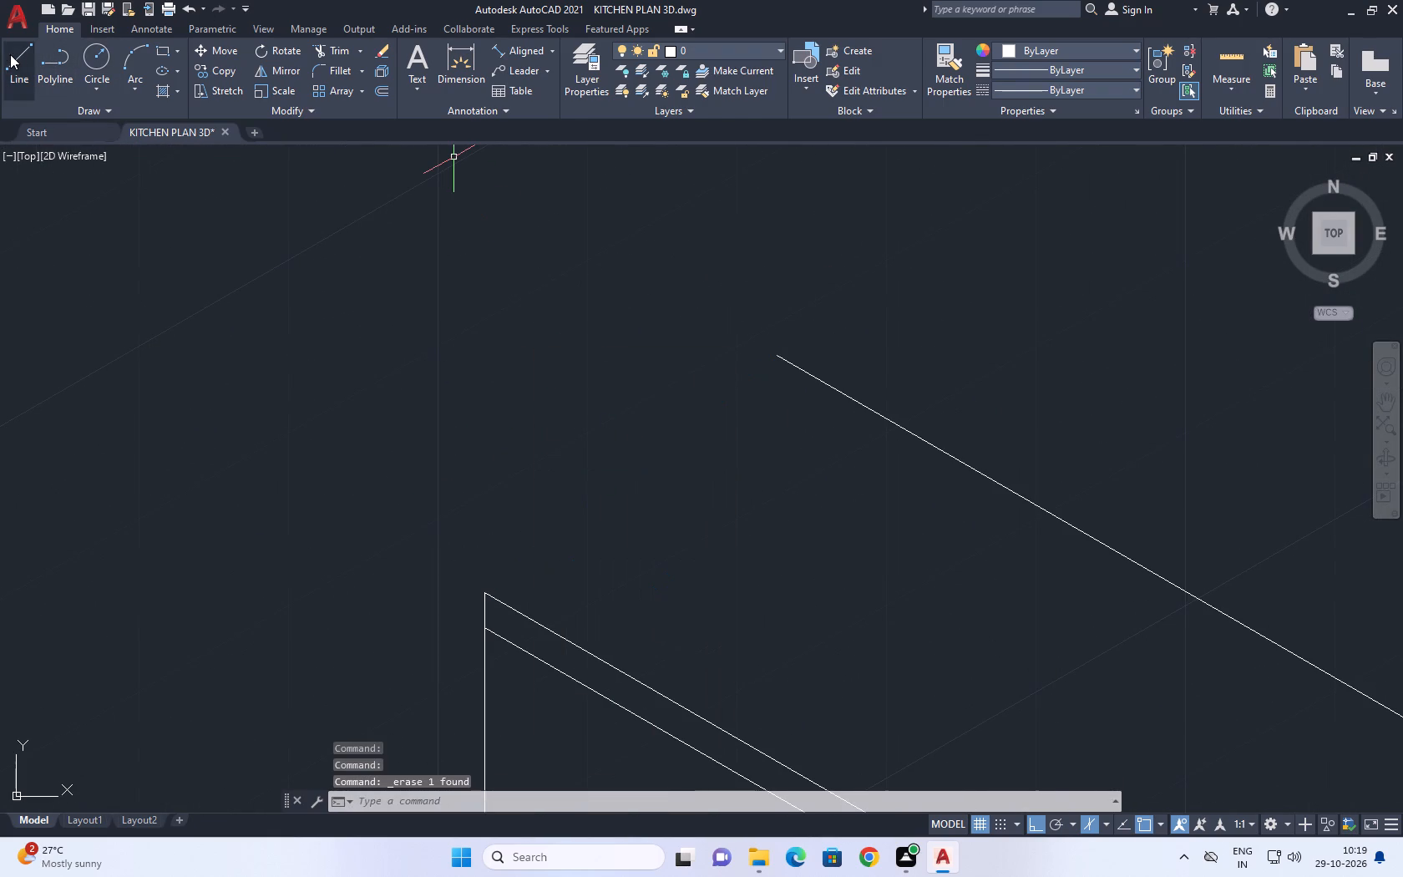
# Draw a line along the 30° axis from the countertop end's outer corner, crossing past the inner countertop edge.
pyautogui.click(9, 53)
pyautogui.moveTo(486, 594); pyautogui.dragTo(497, 592)
pyautogui.click(961, 338)
pyautogui.rightClick(965, 315)
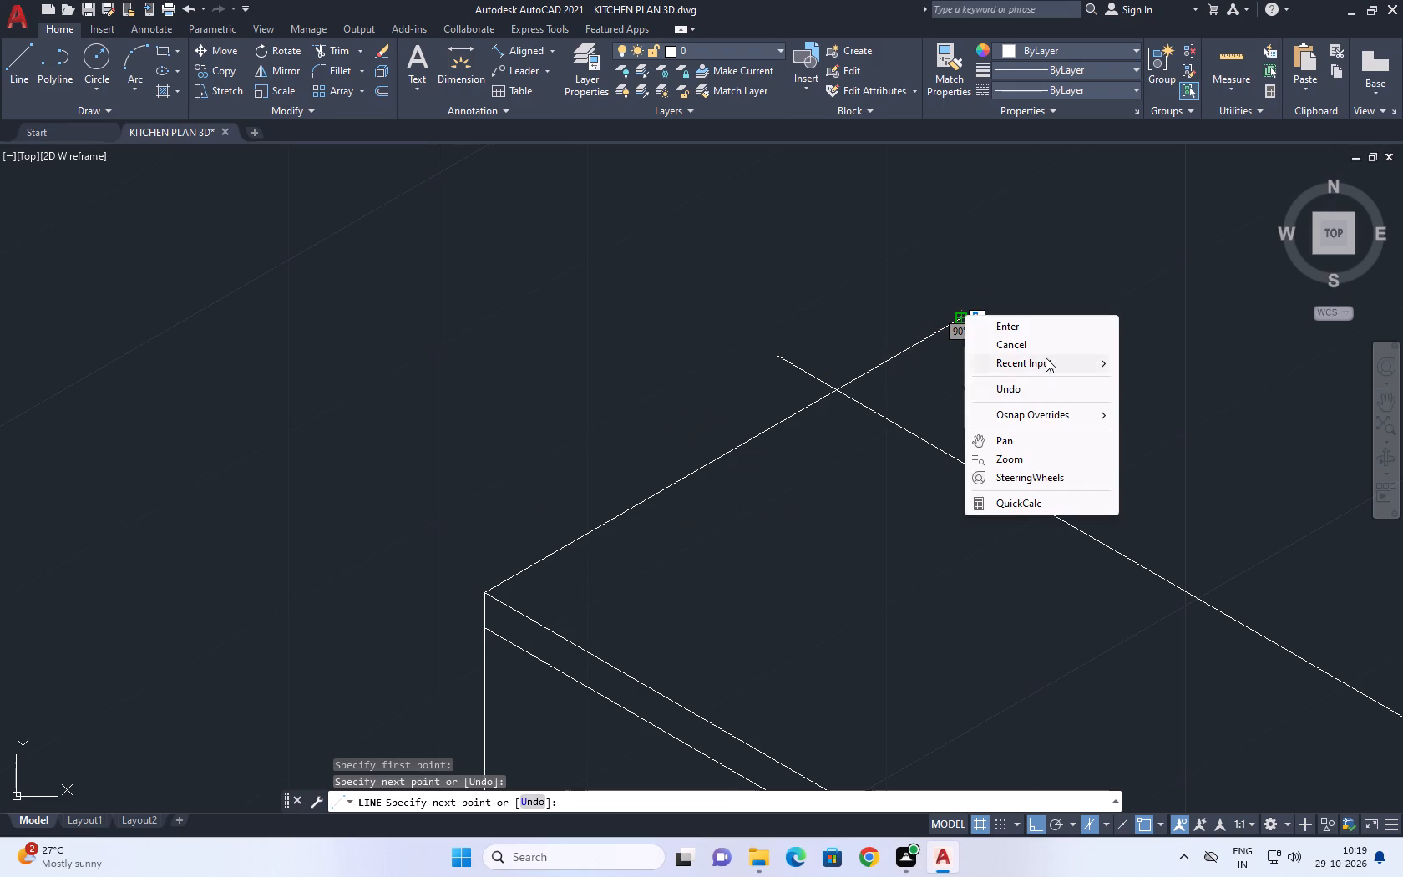
pyautogui.click(1031, 336)
# Trim both overhanging ends where the new end line crosses the peninsula countertop's inner edge.
pyautogui.moveTo(924, 347); pyautogui.dragTo(498, 459, button='middle')
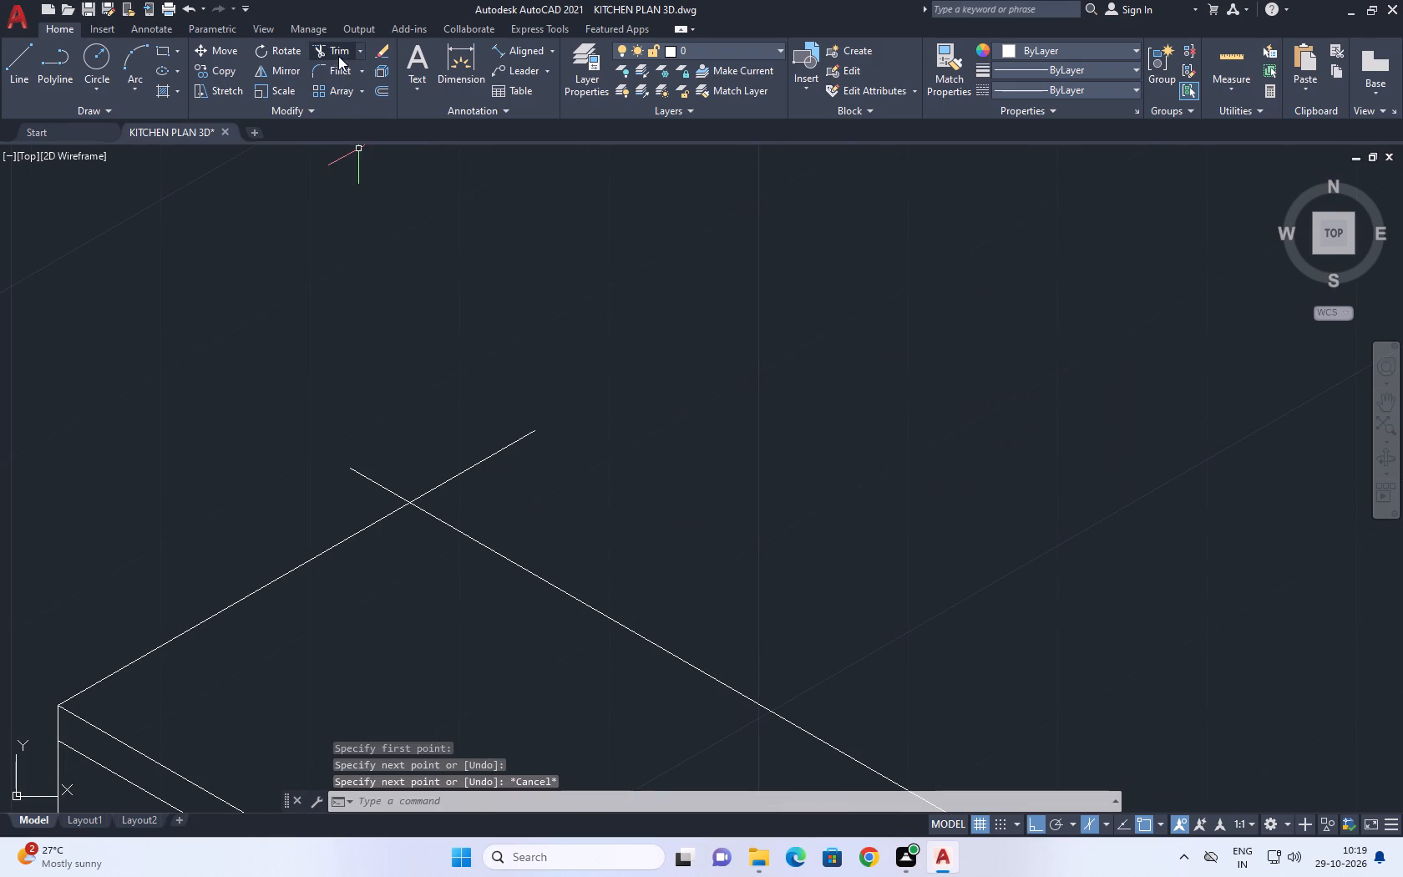
pyautogui.click(336, 49)
pyautogui.click(507, 479)
pyautogui.click(314, 489)
pyautogui.rightClick(551, 401)
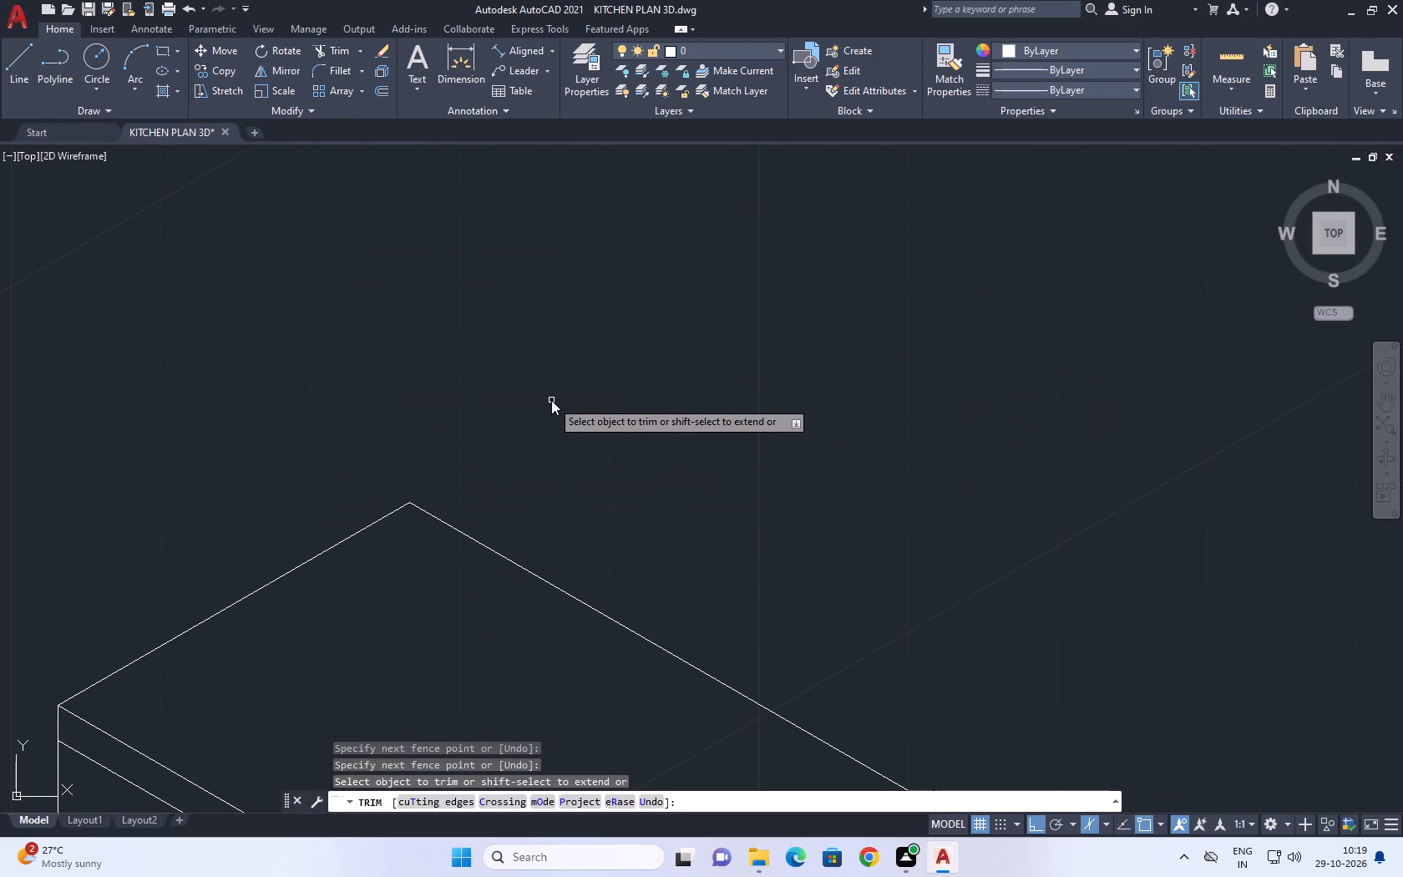
pyautogui.click(595, 423)
# Copy the bottom edge of the peninsula's long outer face straight up 5 units.
pyautogui.scroll(-6, 711, 392)
pyautogui.moveTo(745, 409); pyautogui.dragTo(761, 440, button='middle')
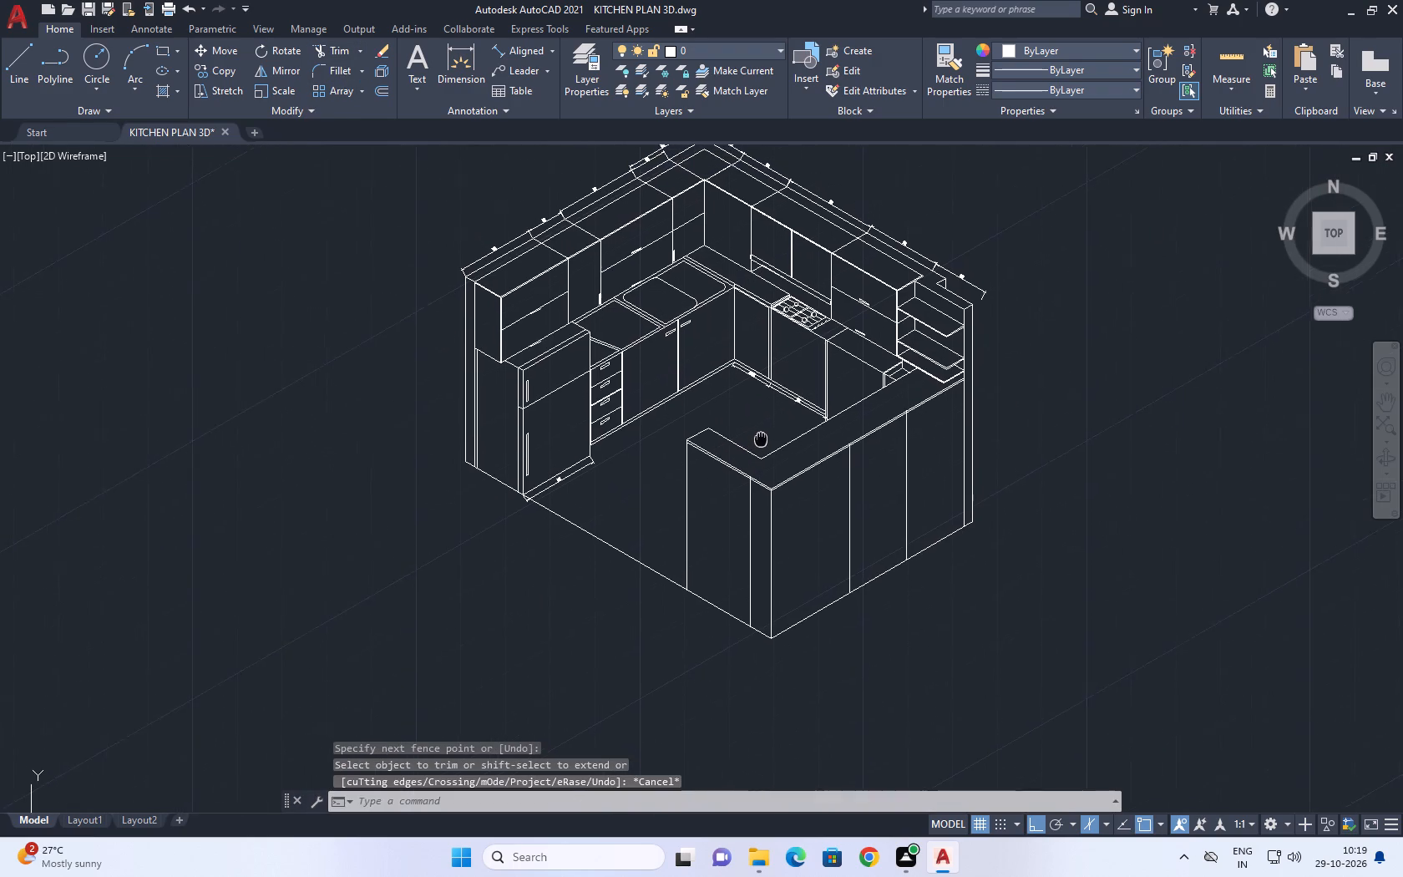
pyautogui.moveTo(761, 440); pyautogui.dragTo(844, 574, button='middle')
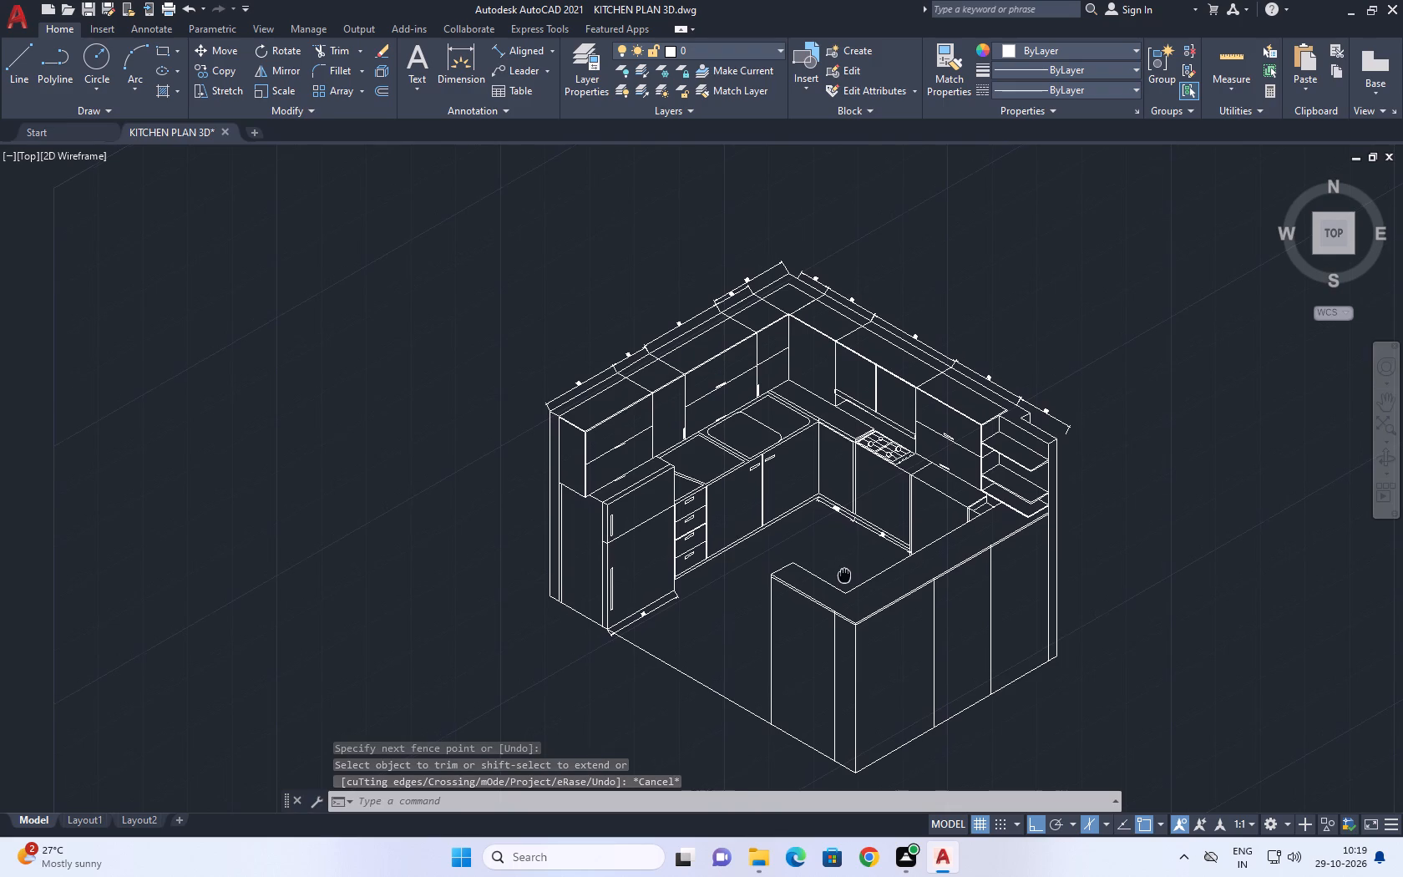
pyautogui.moveTo(844, 574); pyautogui.dragTo(854, 604, button='middle')
pyautogui.middleClick(854, 604)
pyautogui.moveTo(1051, 682); pyautogui.dragTo(1029, 656, button='middle')
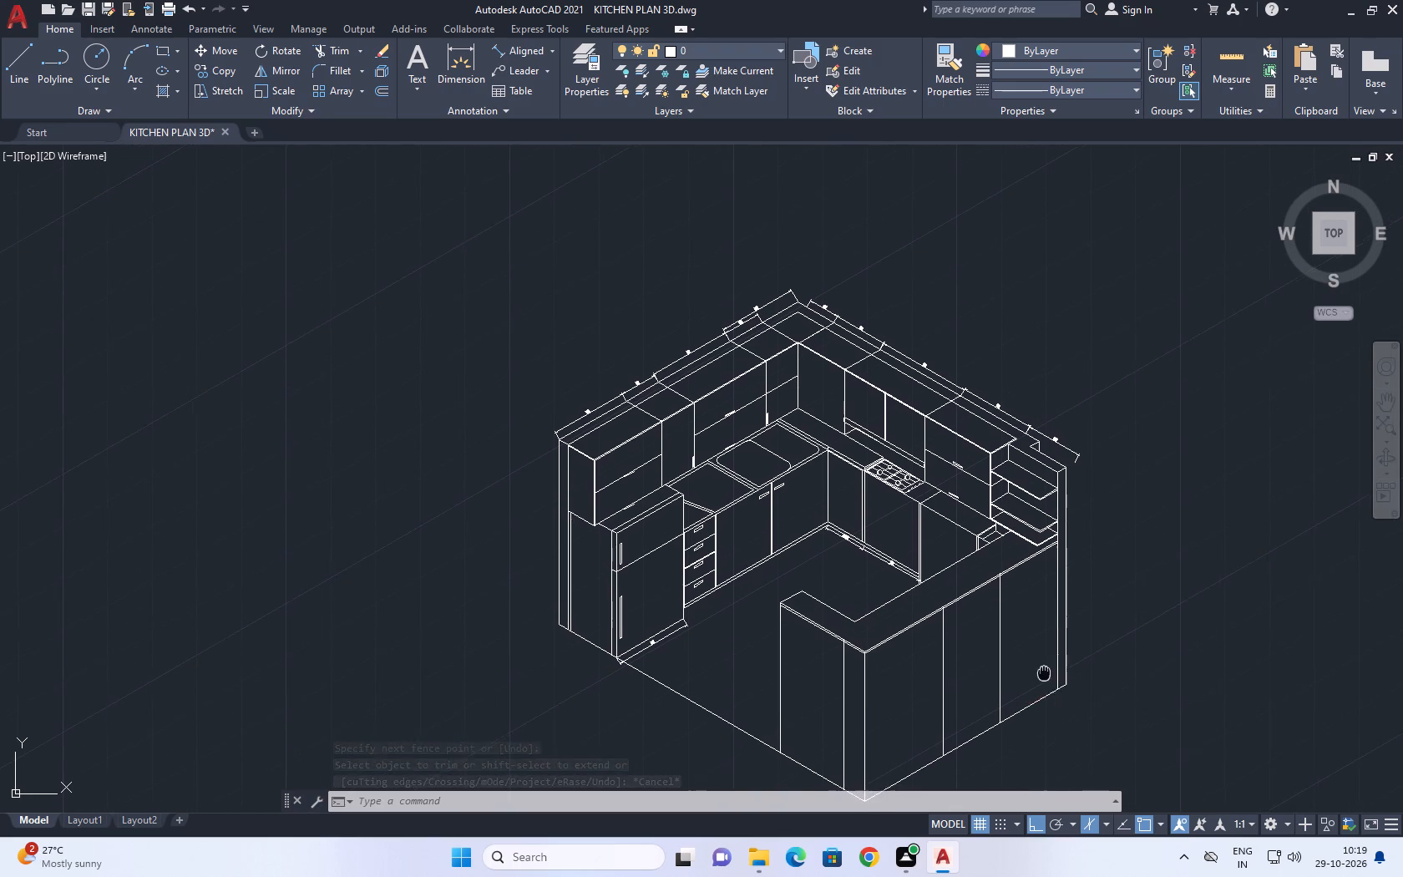
pyautogui.moveTo(1029, 656); pyautogui.dragTo(765, 358, button='middle')
pyautogui.scroll(2, 632, 504)
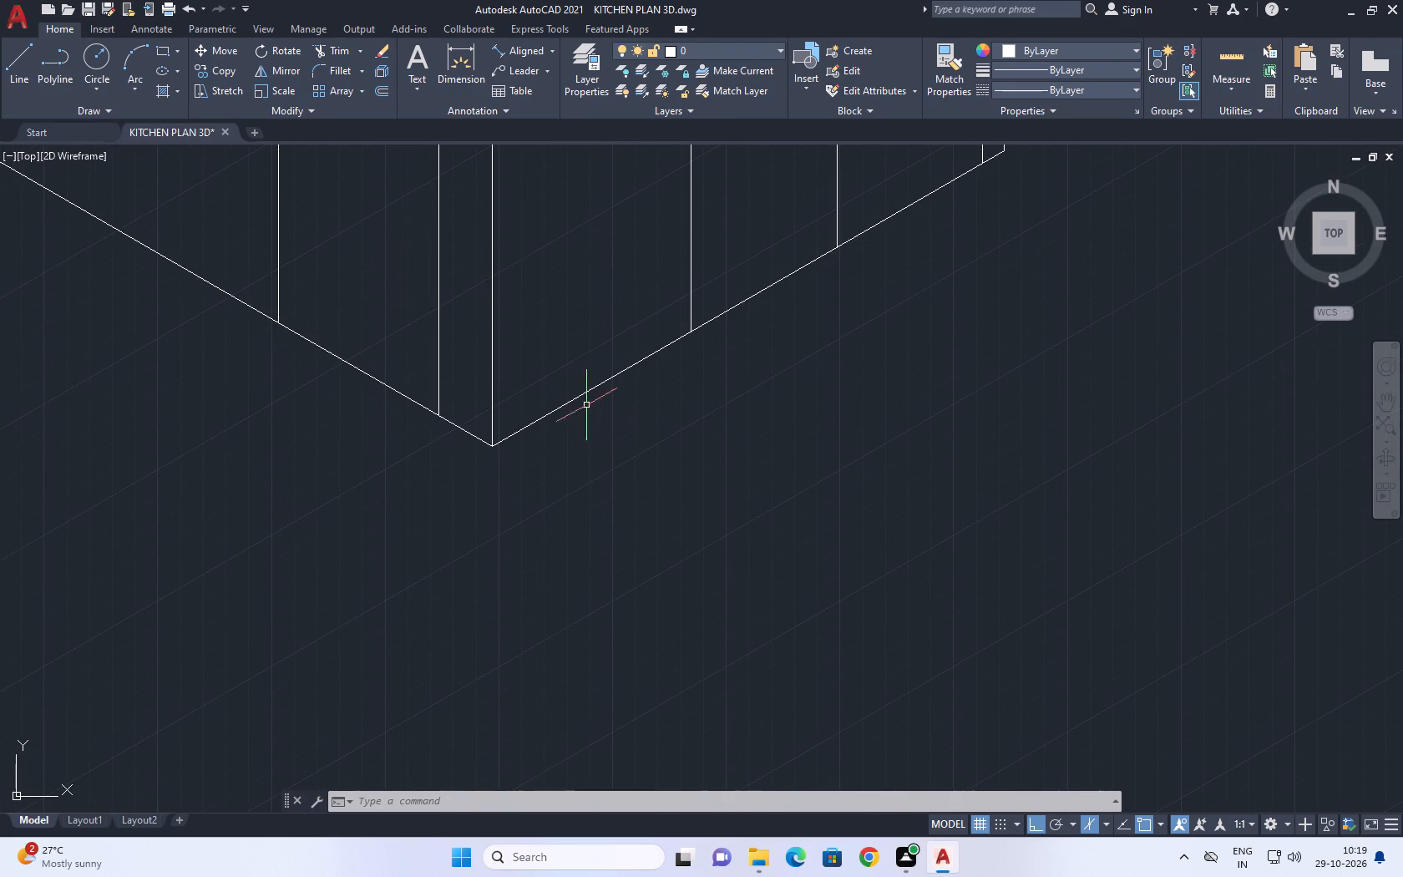
pyautogui.click(550, 341)
pyautogui.moveTo(580, 453); pyautogui.dragTo(572, 465)
pyautogui.moveTo(614, 383); pyautogui.dragTo(609, 376)
pyautogui.click(573, 323)
pyautogui.moveTo(594, 352); pyautogui.dragTo(752, 525, button='middle')
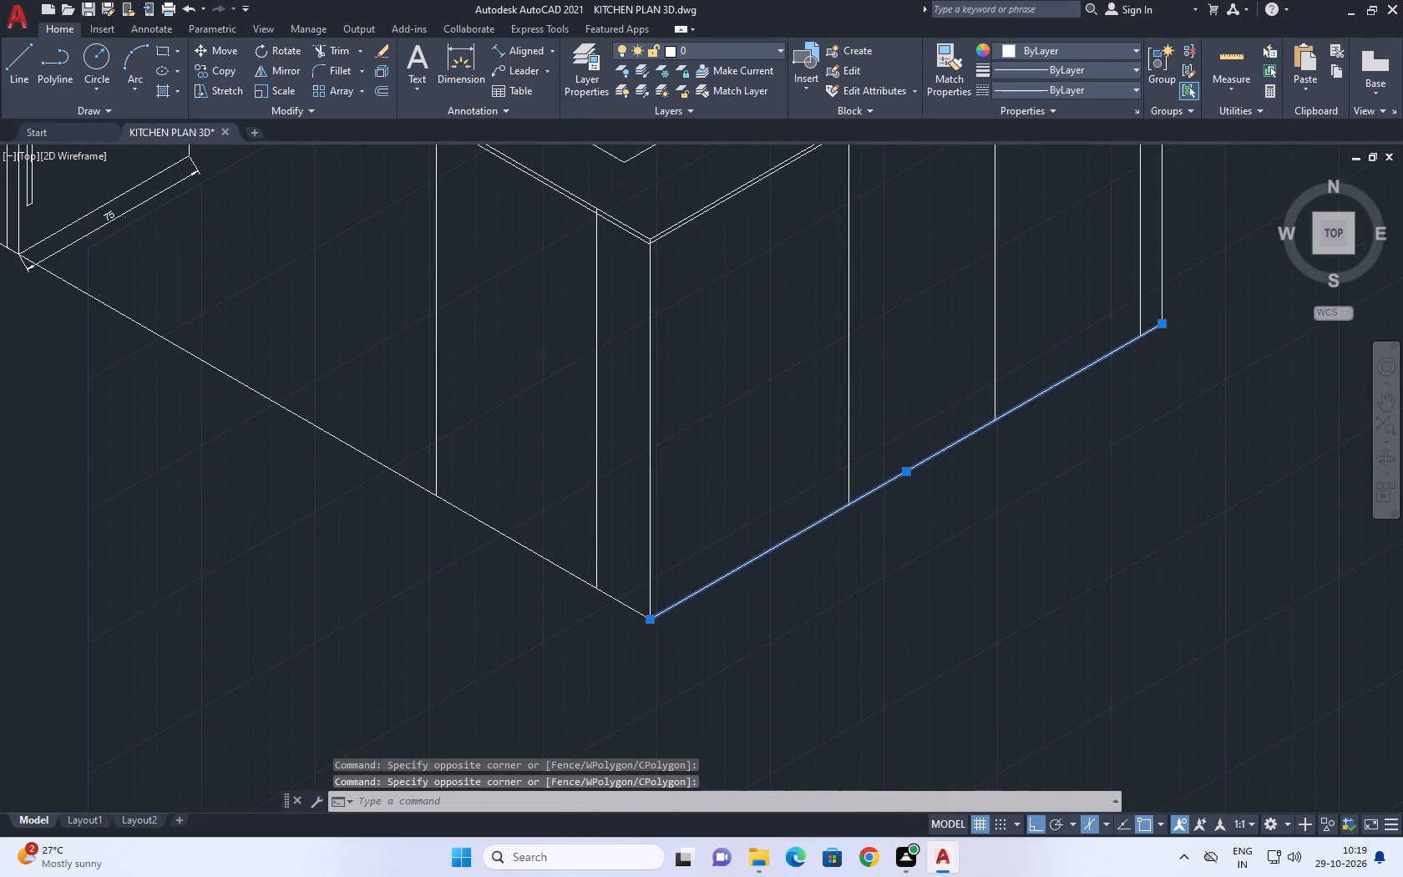
pyautogui.click(219, 73)
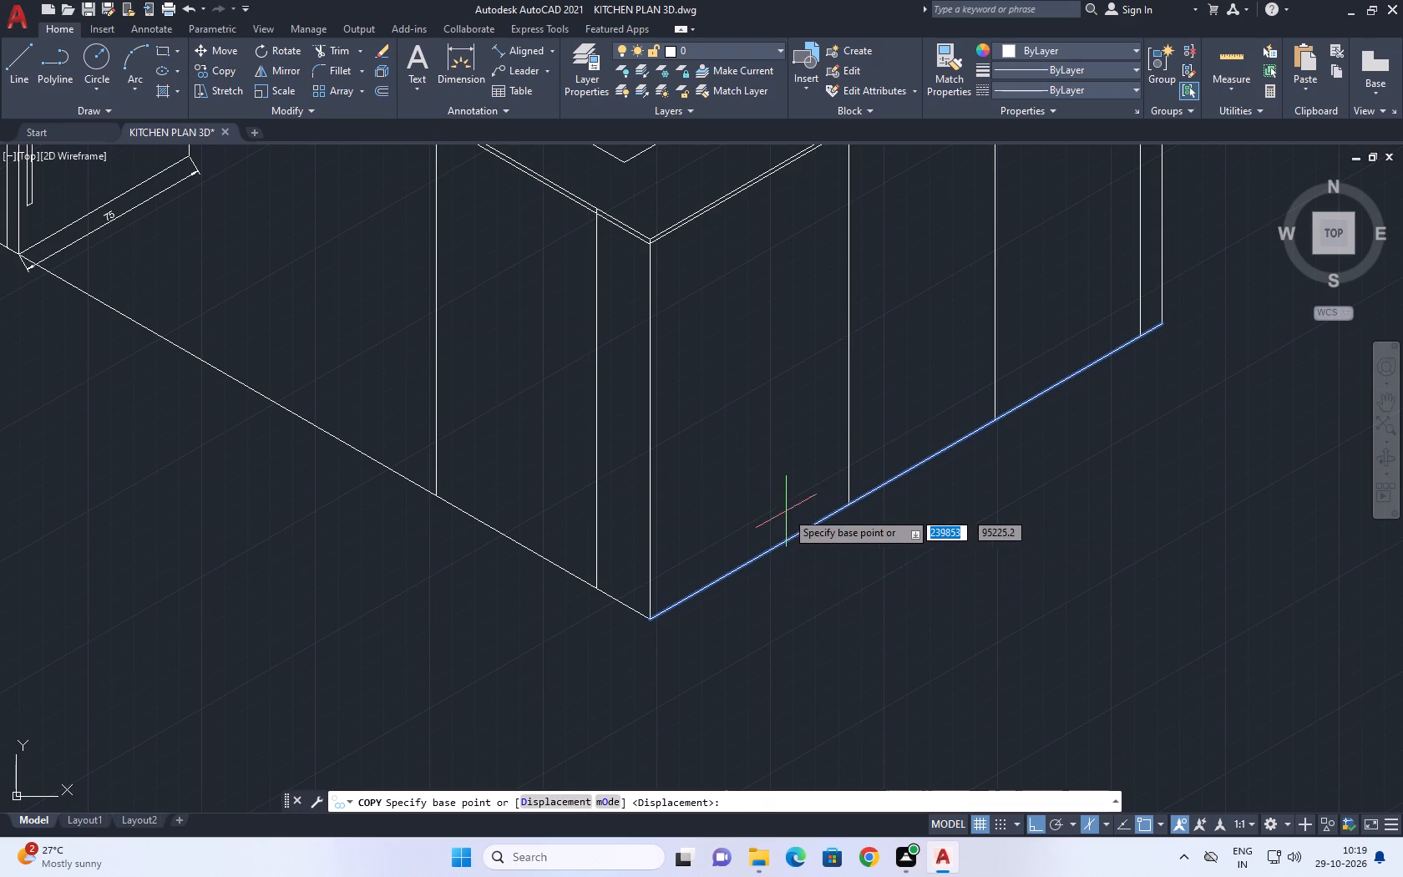
pyautogui.click(785, 511)
pyautogui.press('5')
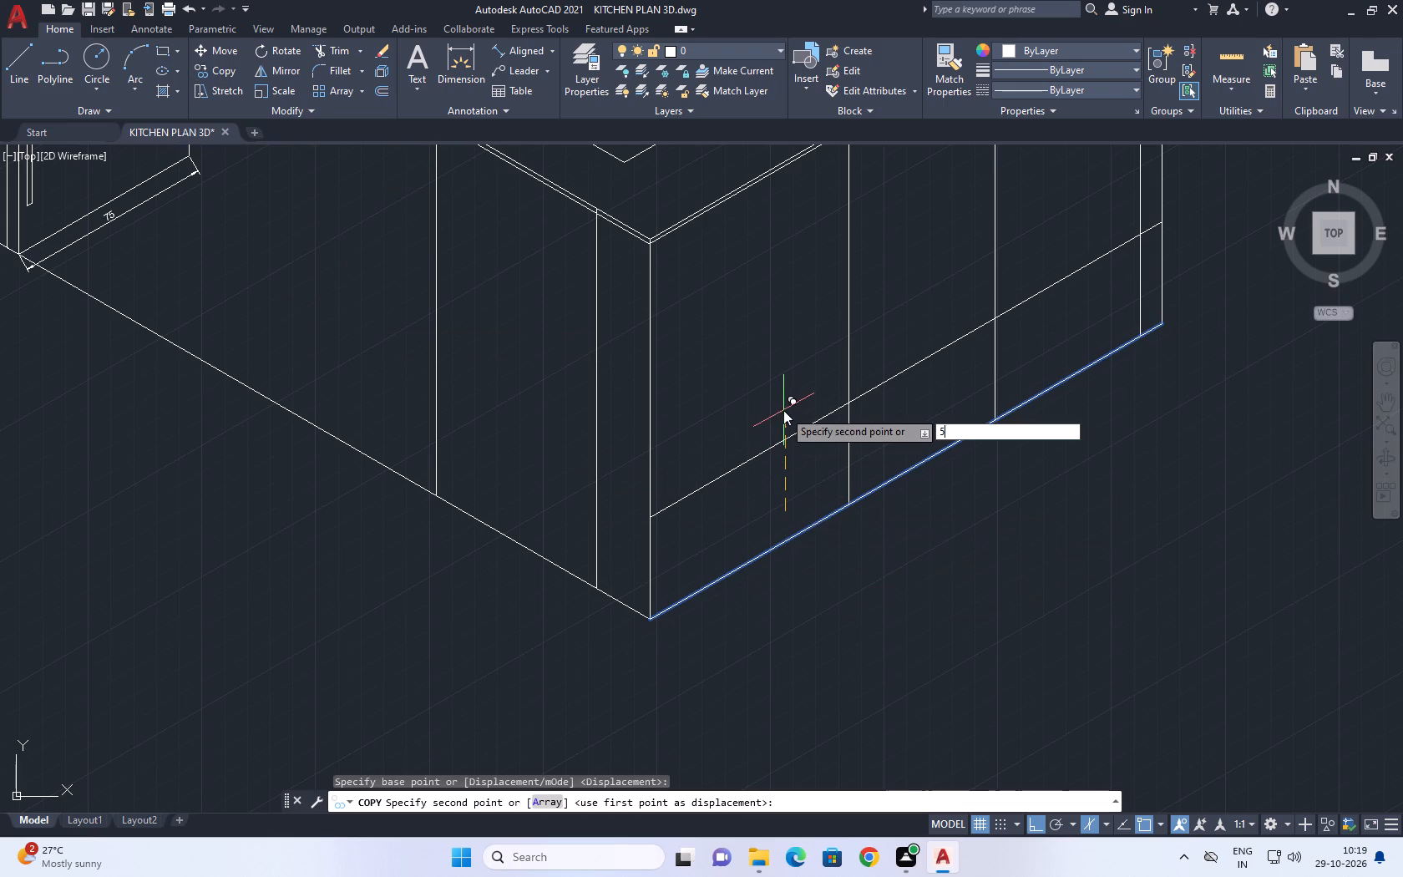
pyautogui.press('Return')
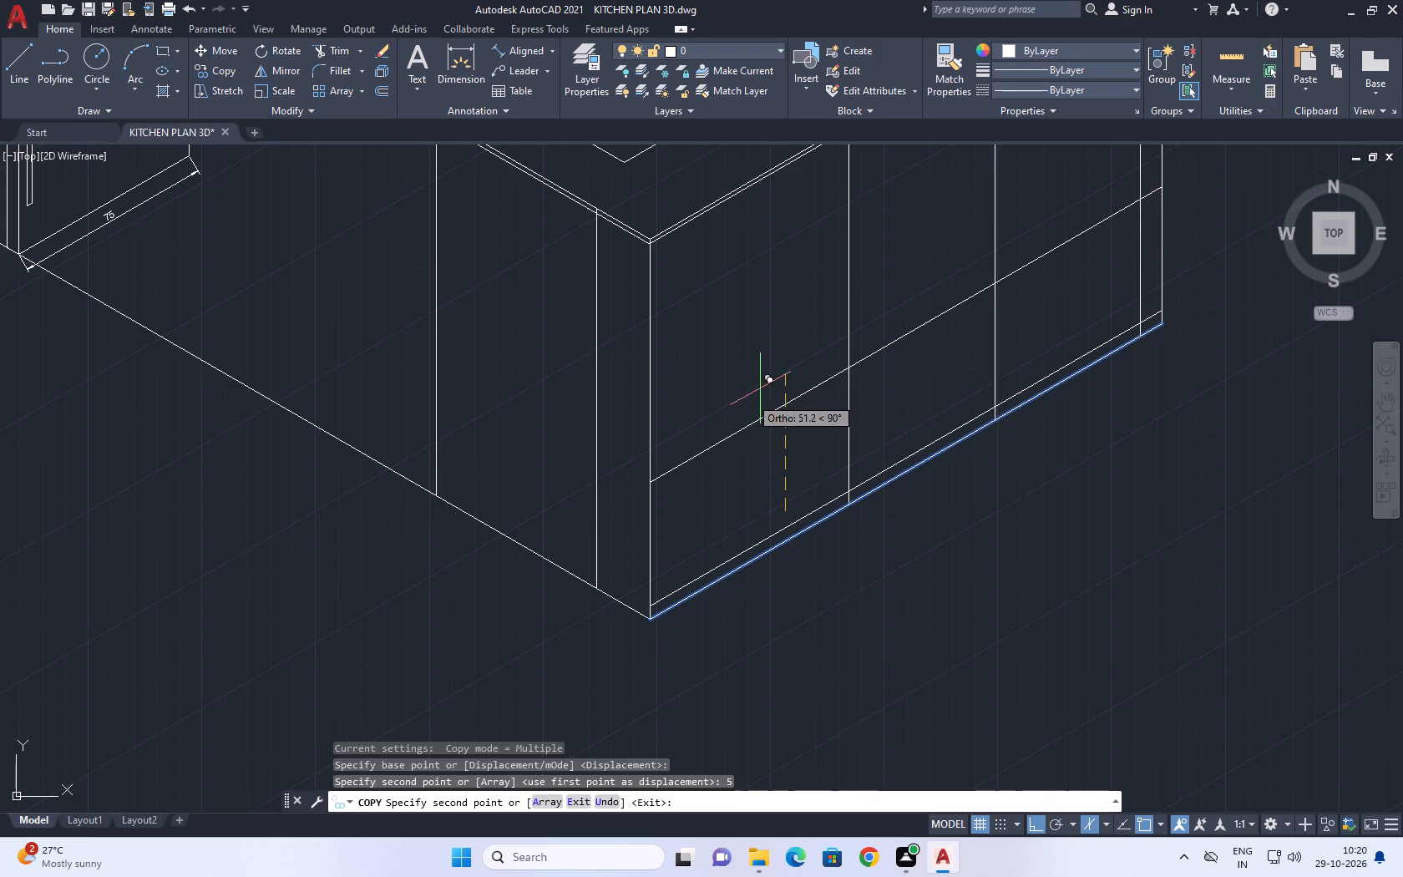
pyautogui.moveTo(746, 396); pyautogui.dragTo(741, 381, button='right')
pyautogui.click(797, 409)
# Copy the floor line running from the refrigerator to the peninsula's outer corner 5 units along the 30° axis.
pyautogui.moveTo(524, 422); pyautogui.dragTo(775, 401, button='middle')
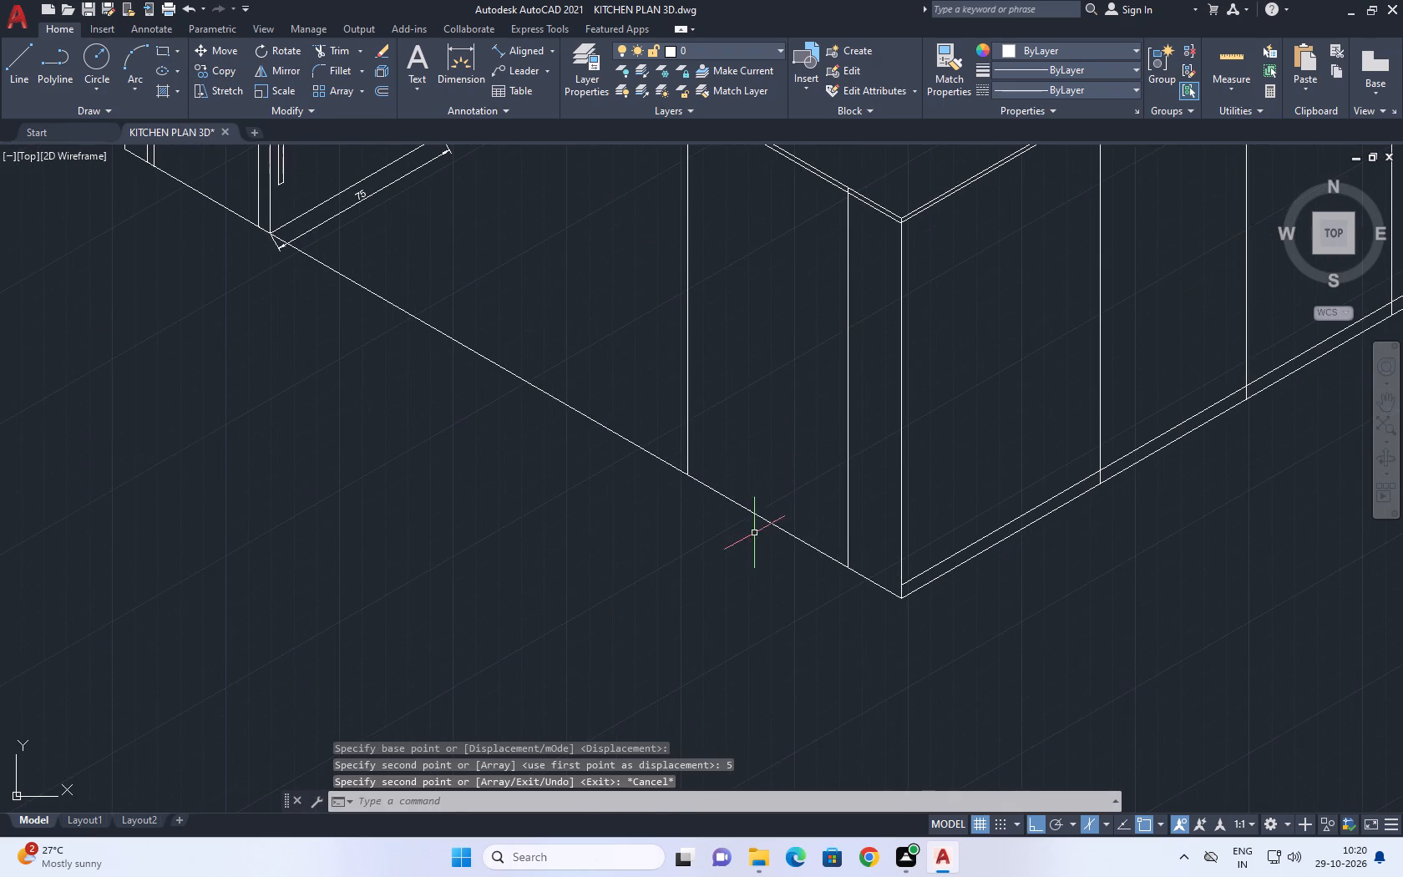
pyautogui.click(749, 516)
pyautogui.click(744, 497)
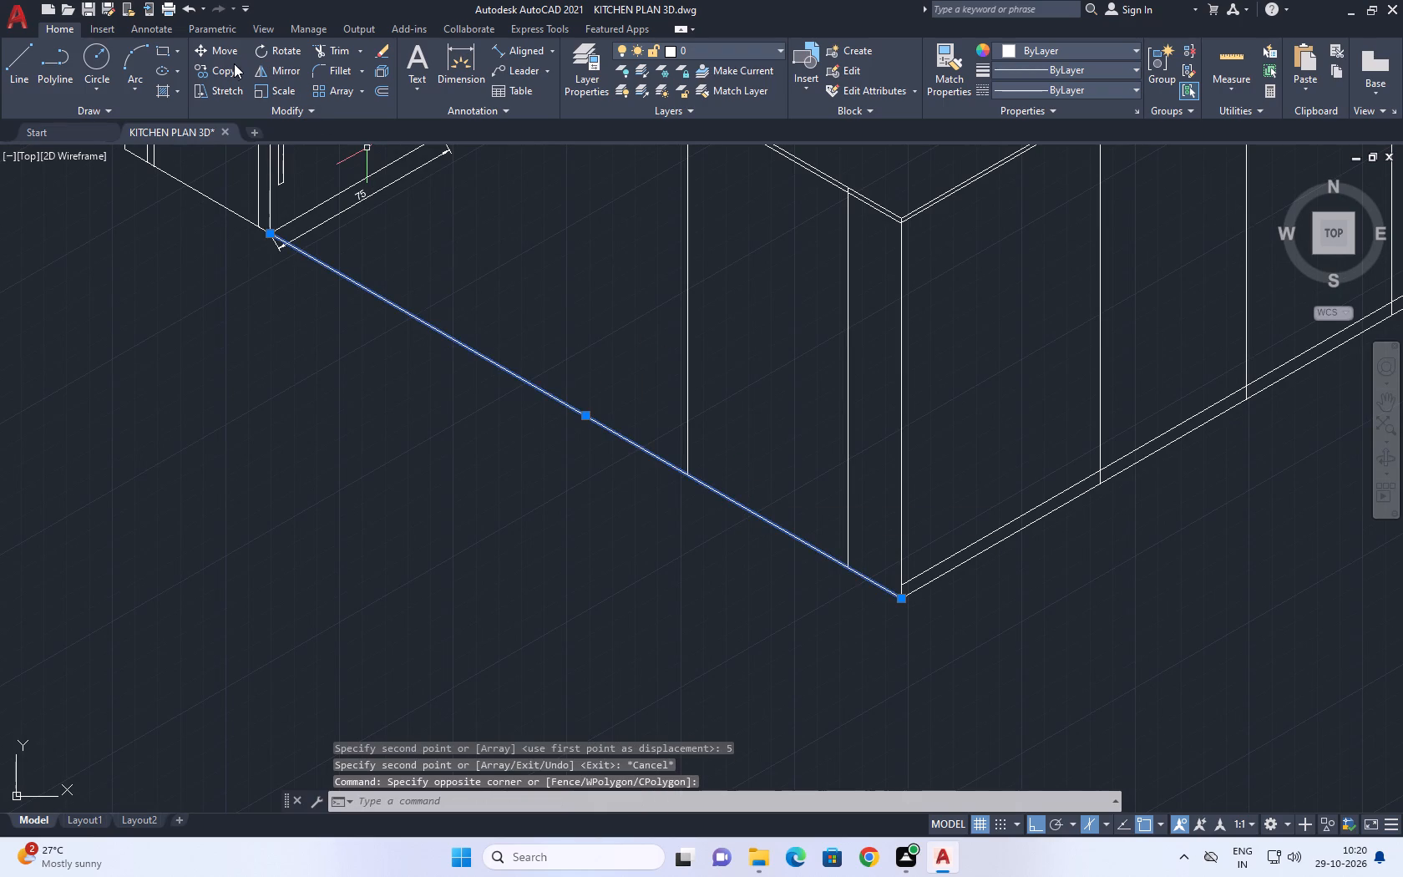
pyautogui.click(230, 67)
pyautogui.click(601, 454)
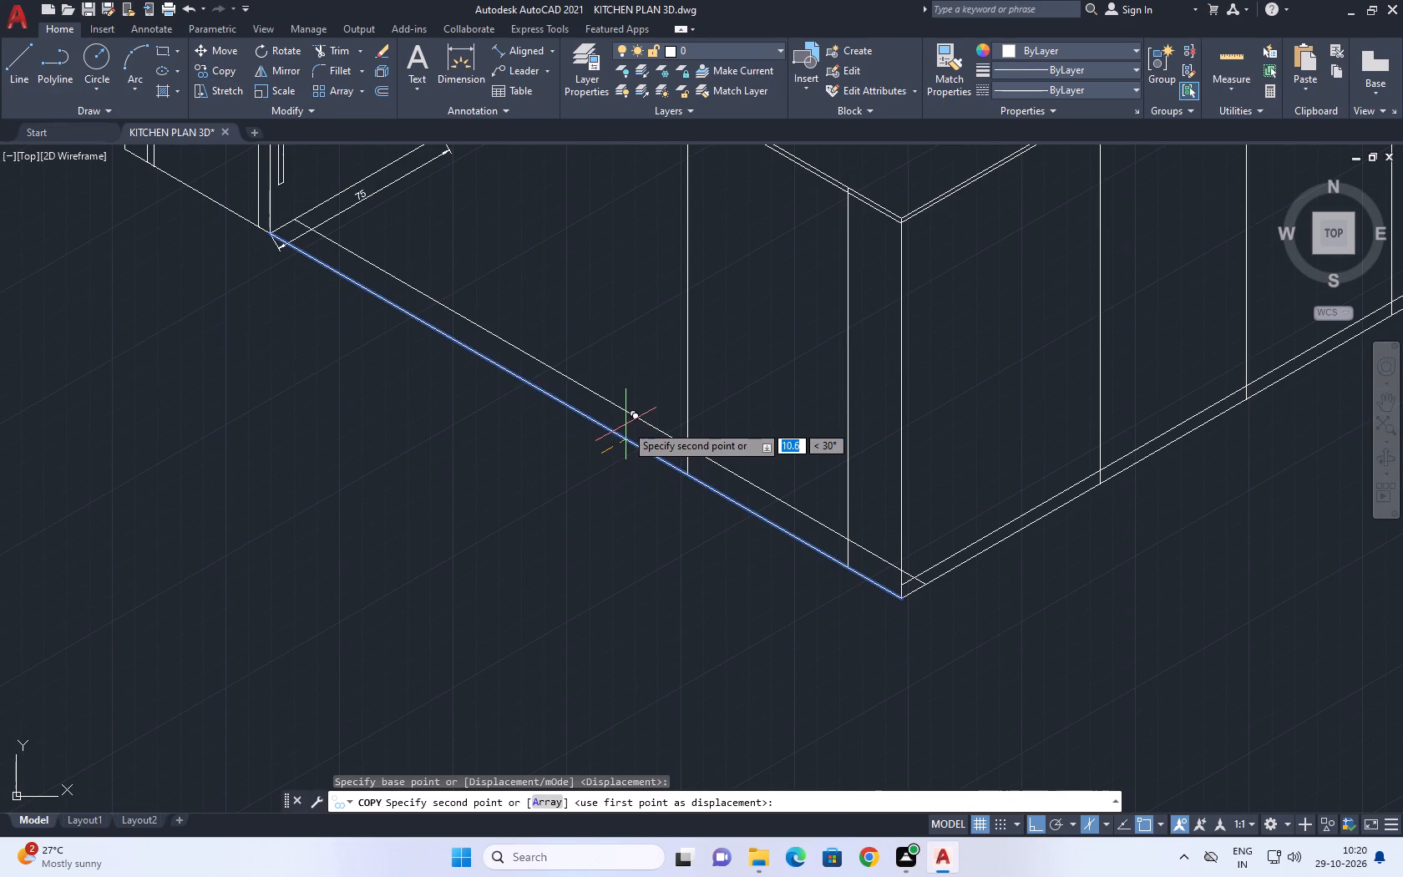
pyautogui.press('5')
pyautogui.press('Return')
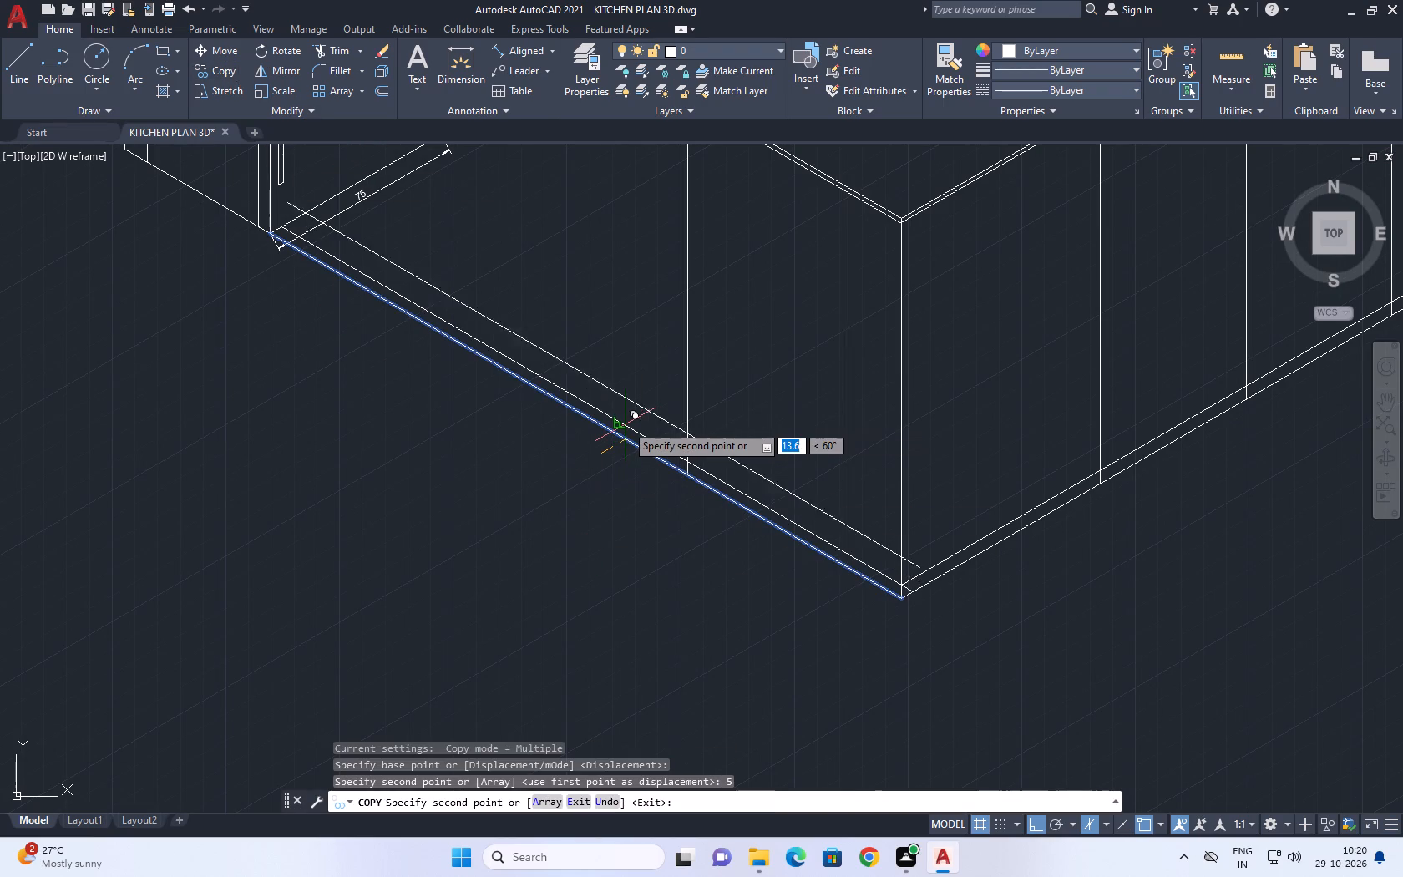
pyautogui.rightClick(631, 383)
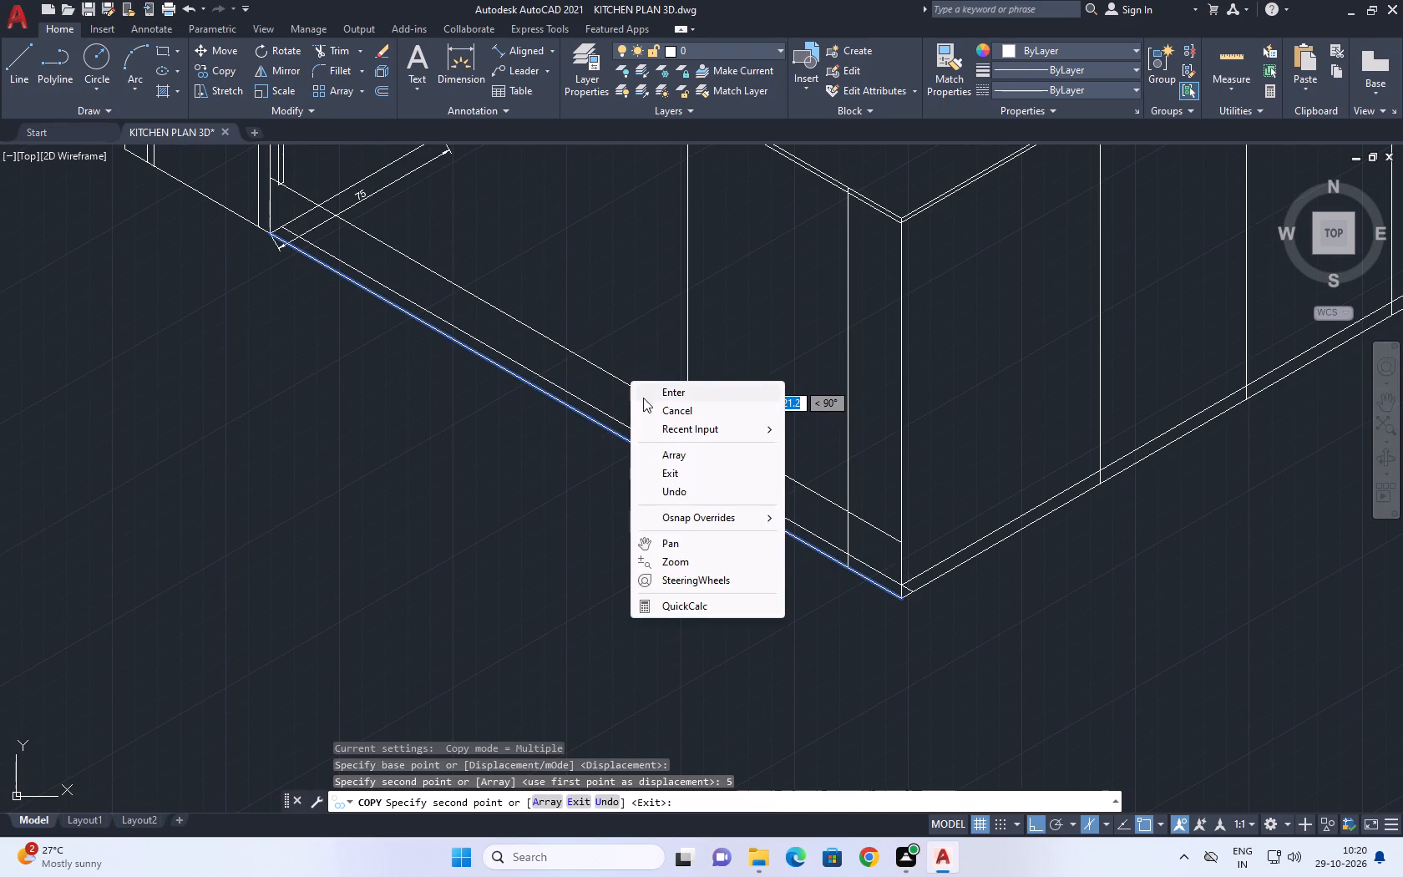
pyautogui.click(650, 410)
# Trim the copied line across the open floor up to the peninsula's end panel, and its overshoot past the outer corner.
pyautogui.moveTo(432, 300); pyautogui.dragTo(465, 410, button='middle')
pyautogui.scroll(-1, 475, 335)
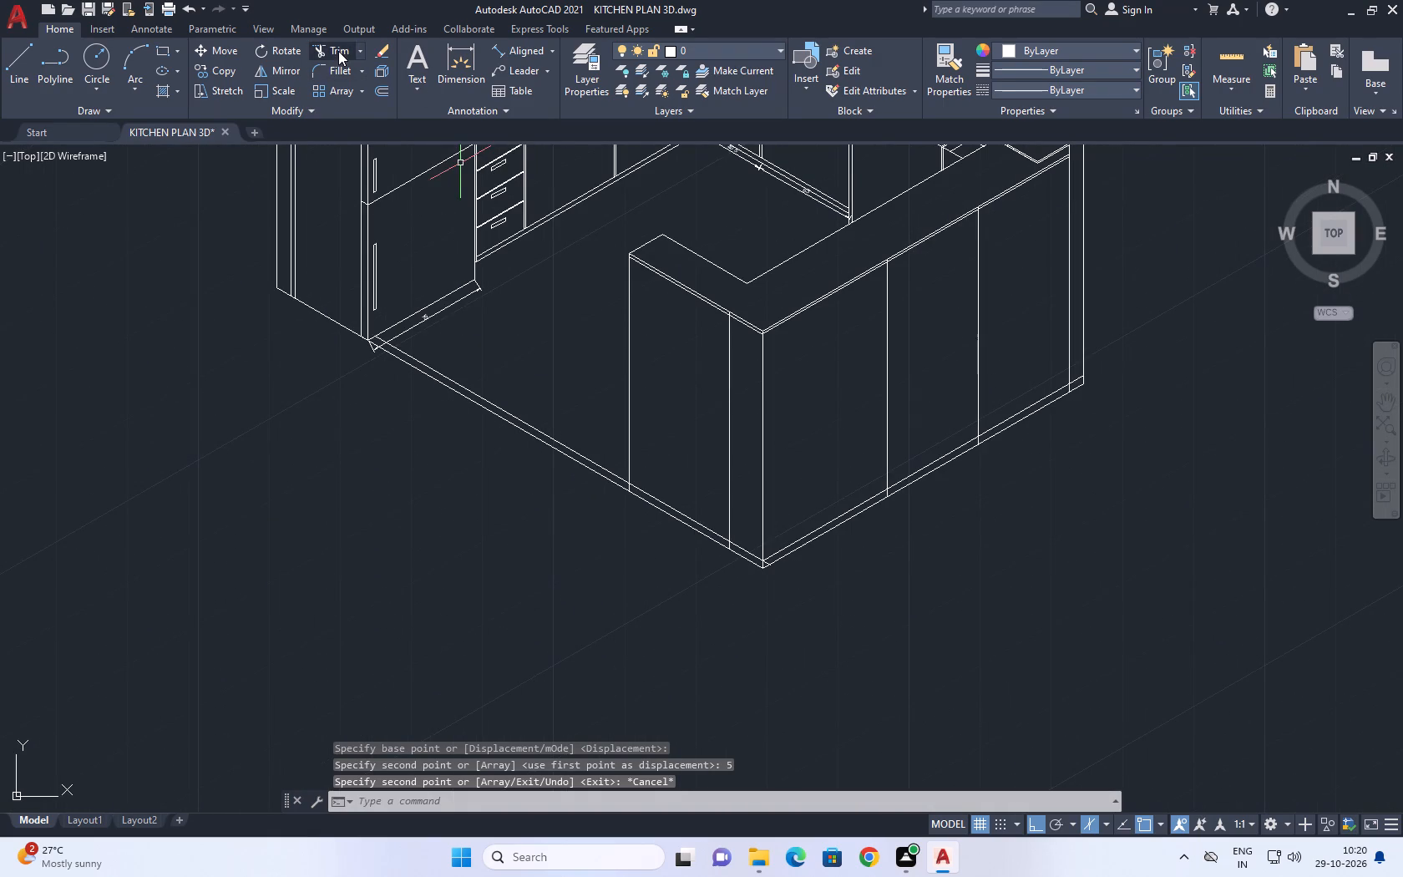
pyautogui.moveTo(338, 51); pyautogui.dragTo(350, 67)
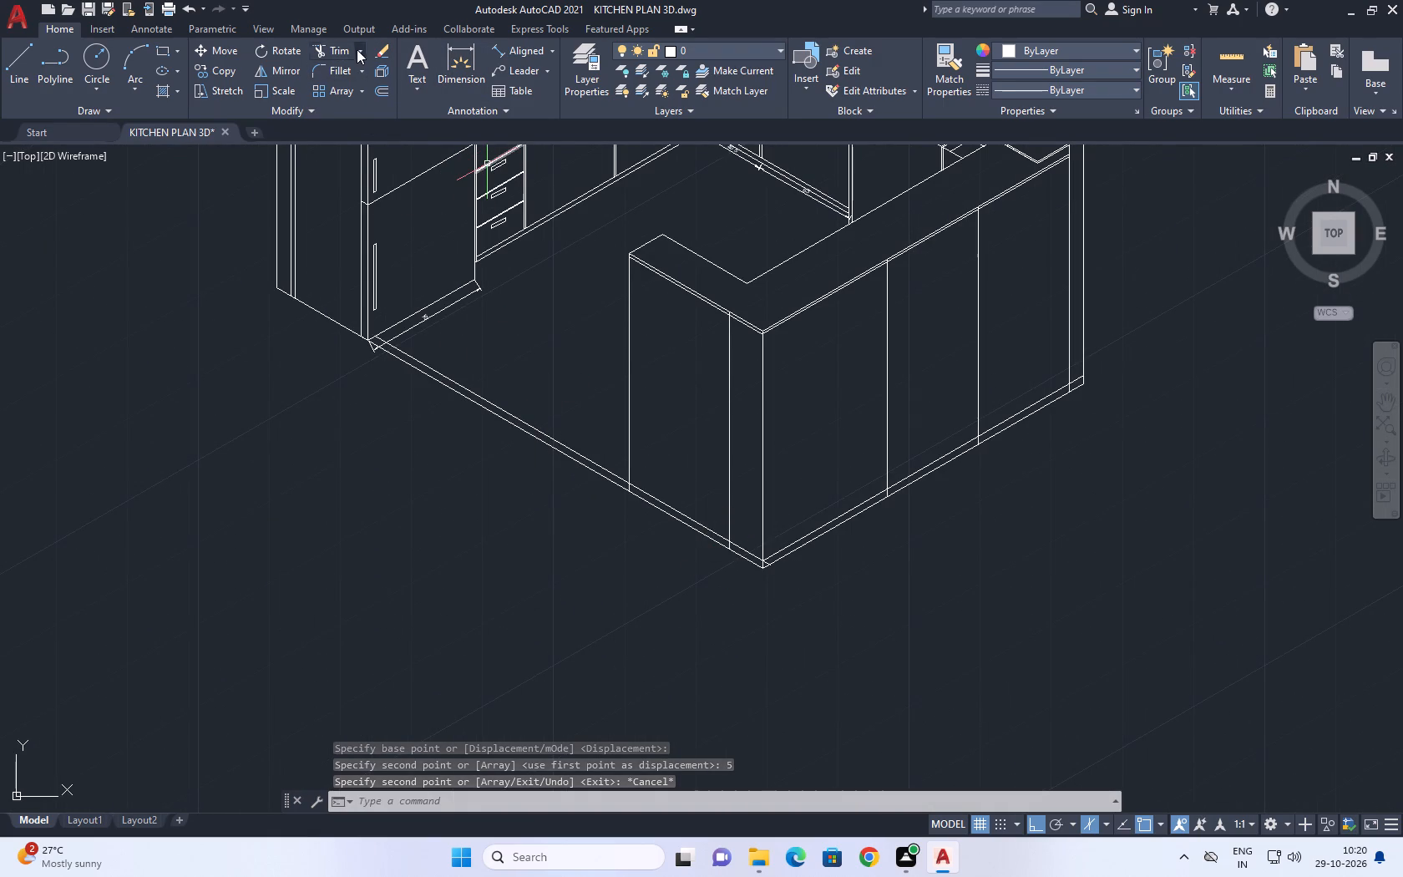
pyautogui.click(332, 46)
pyautogui.click(401, 351)
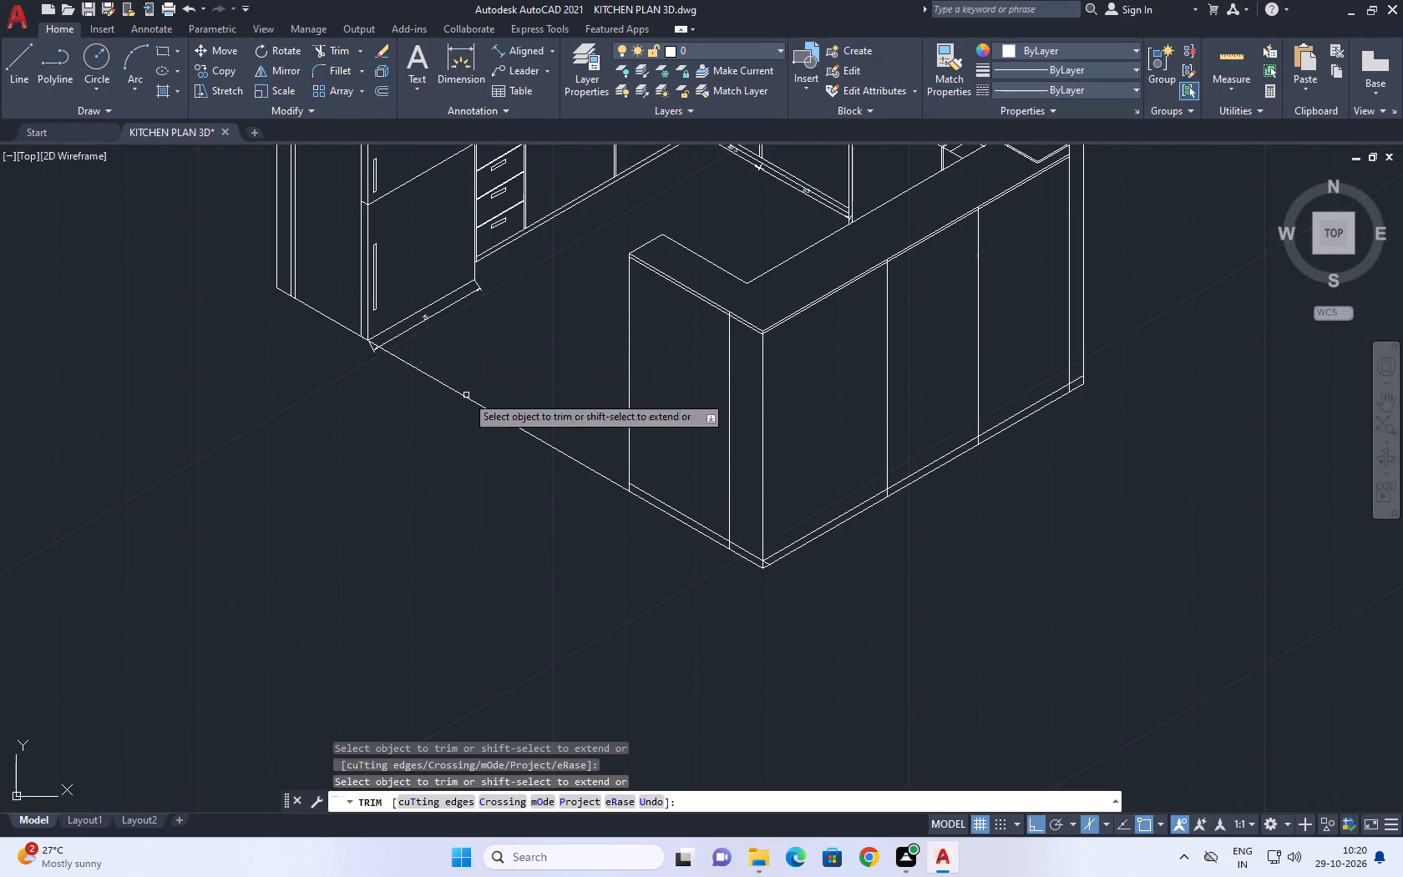
pyautogui.scroll(4, 777, 555)
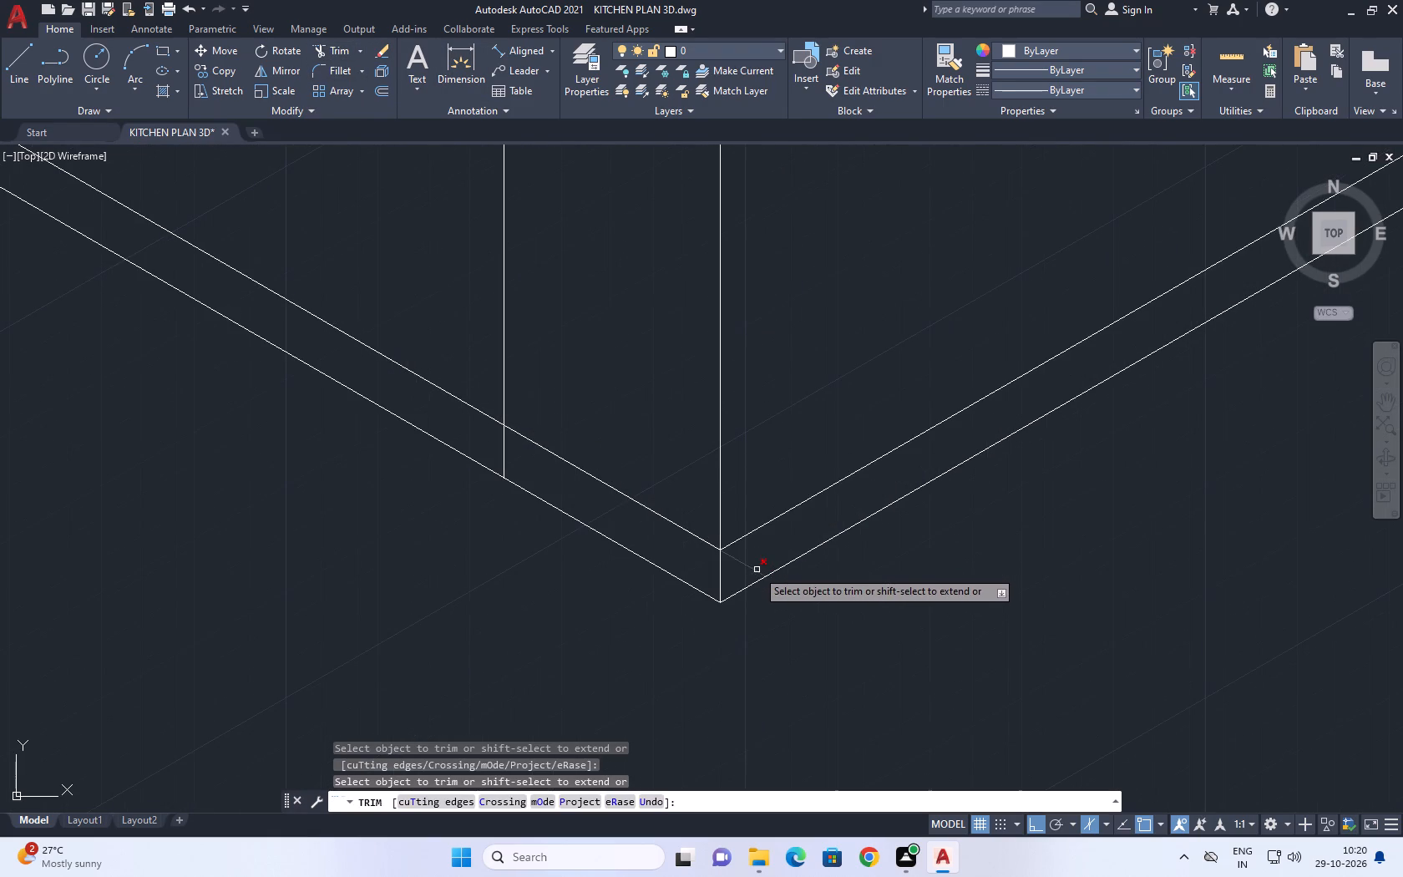
pyautogui.click(756, 568)
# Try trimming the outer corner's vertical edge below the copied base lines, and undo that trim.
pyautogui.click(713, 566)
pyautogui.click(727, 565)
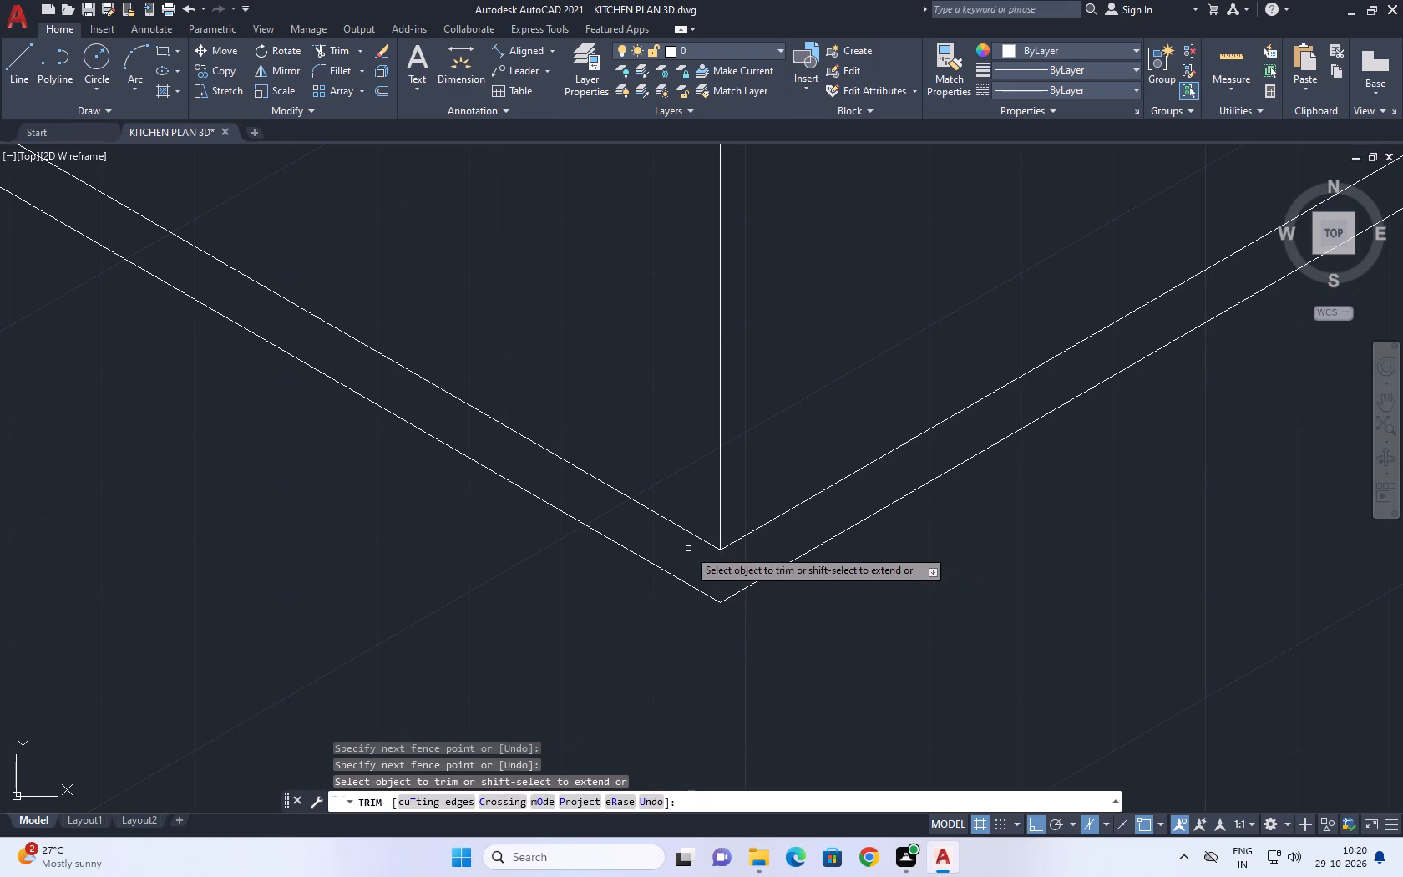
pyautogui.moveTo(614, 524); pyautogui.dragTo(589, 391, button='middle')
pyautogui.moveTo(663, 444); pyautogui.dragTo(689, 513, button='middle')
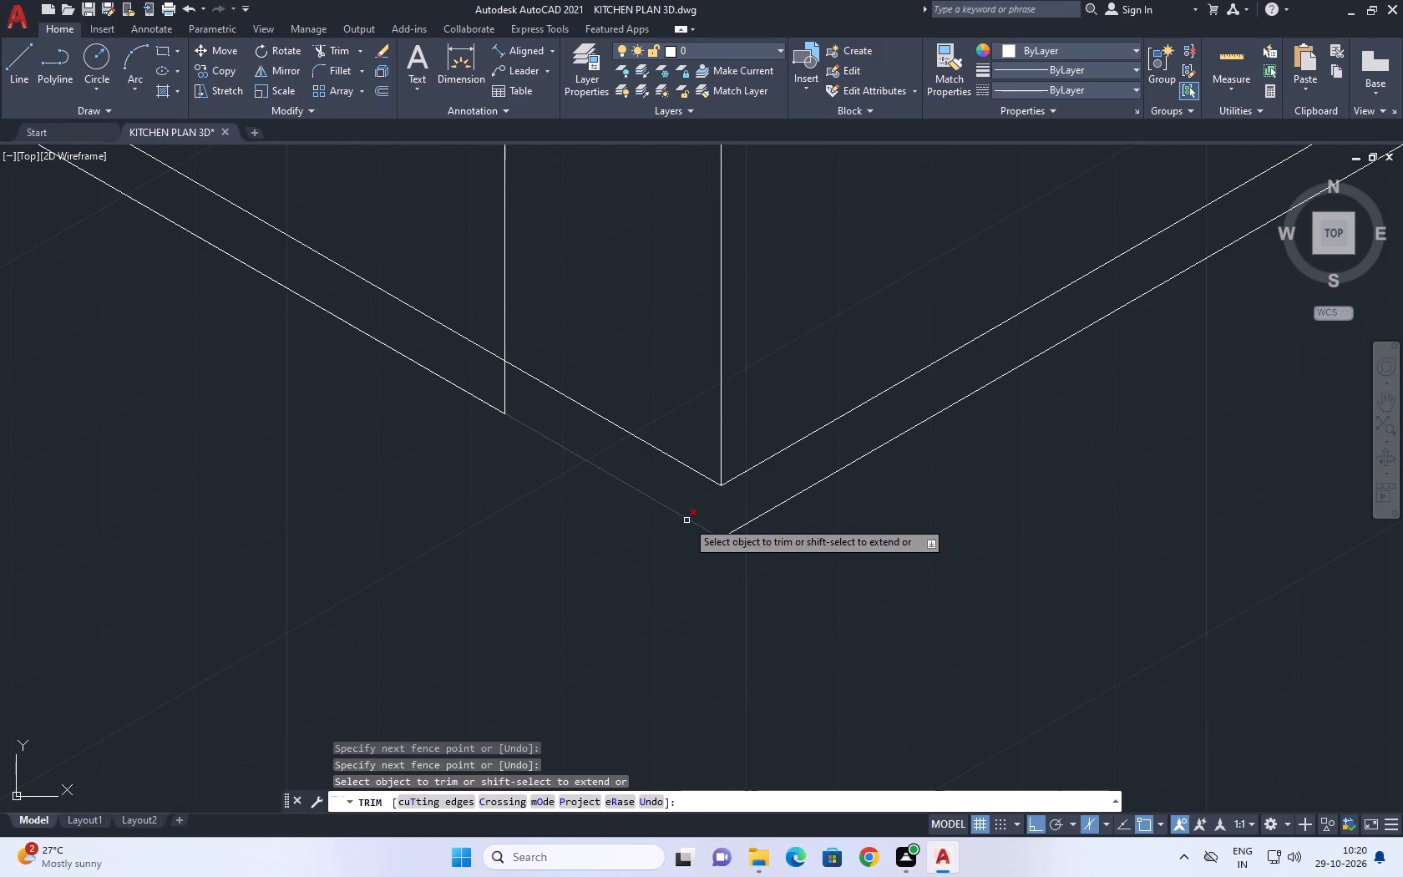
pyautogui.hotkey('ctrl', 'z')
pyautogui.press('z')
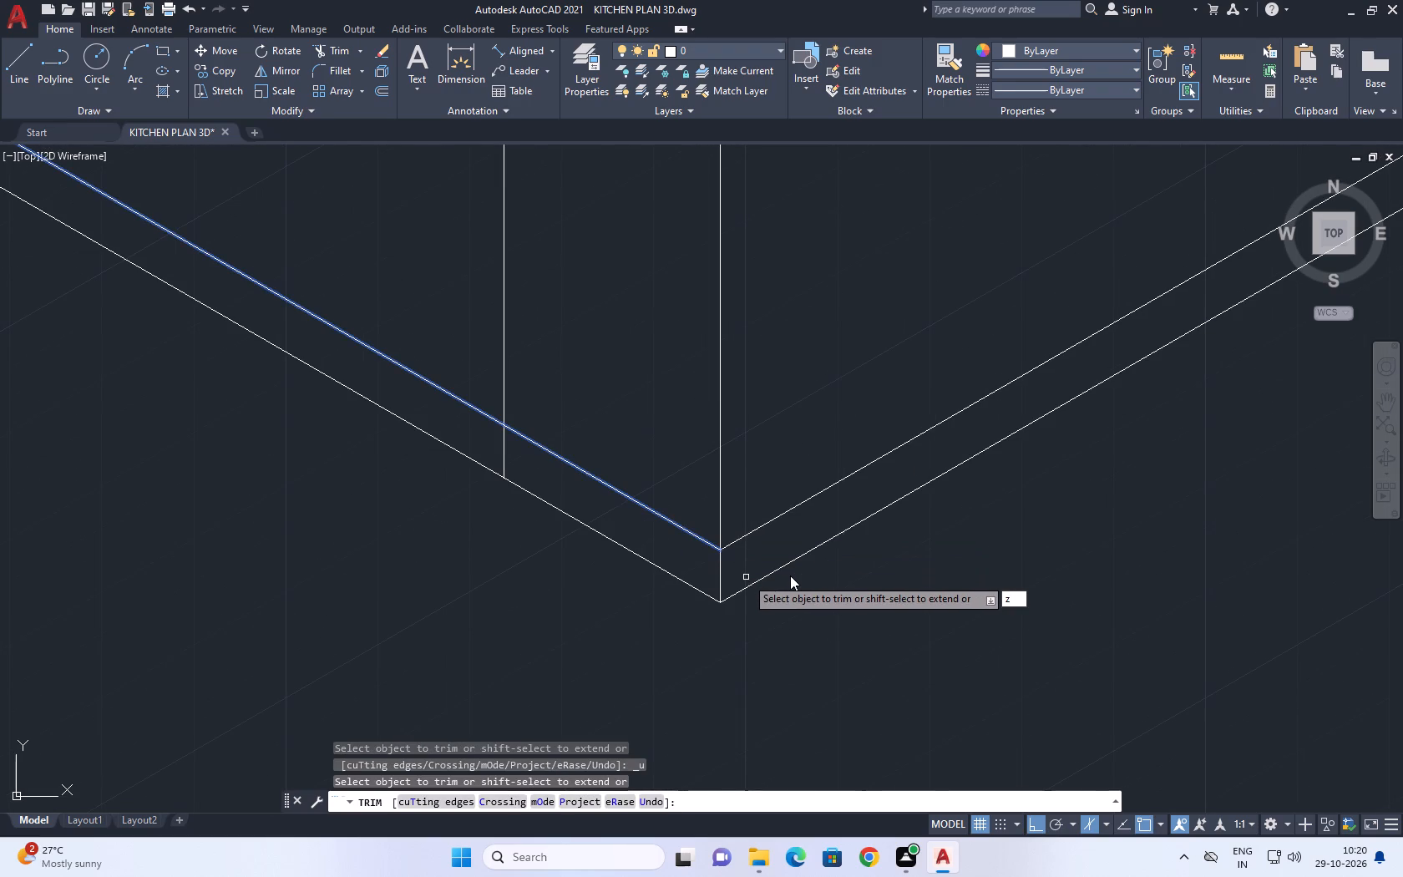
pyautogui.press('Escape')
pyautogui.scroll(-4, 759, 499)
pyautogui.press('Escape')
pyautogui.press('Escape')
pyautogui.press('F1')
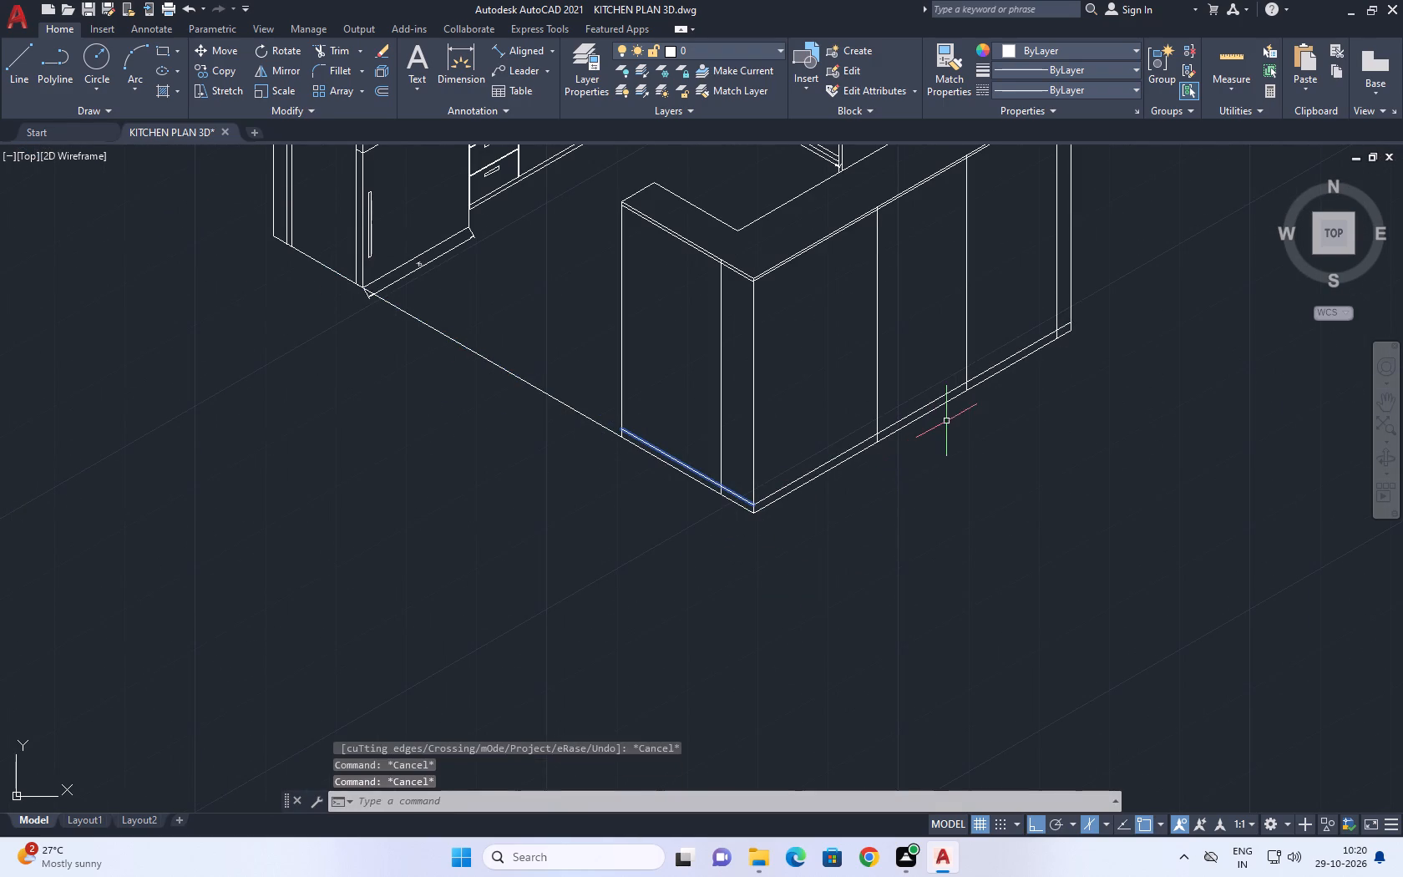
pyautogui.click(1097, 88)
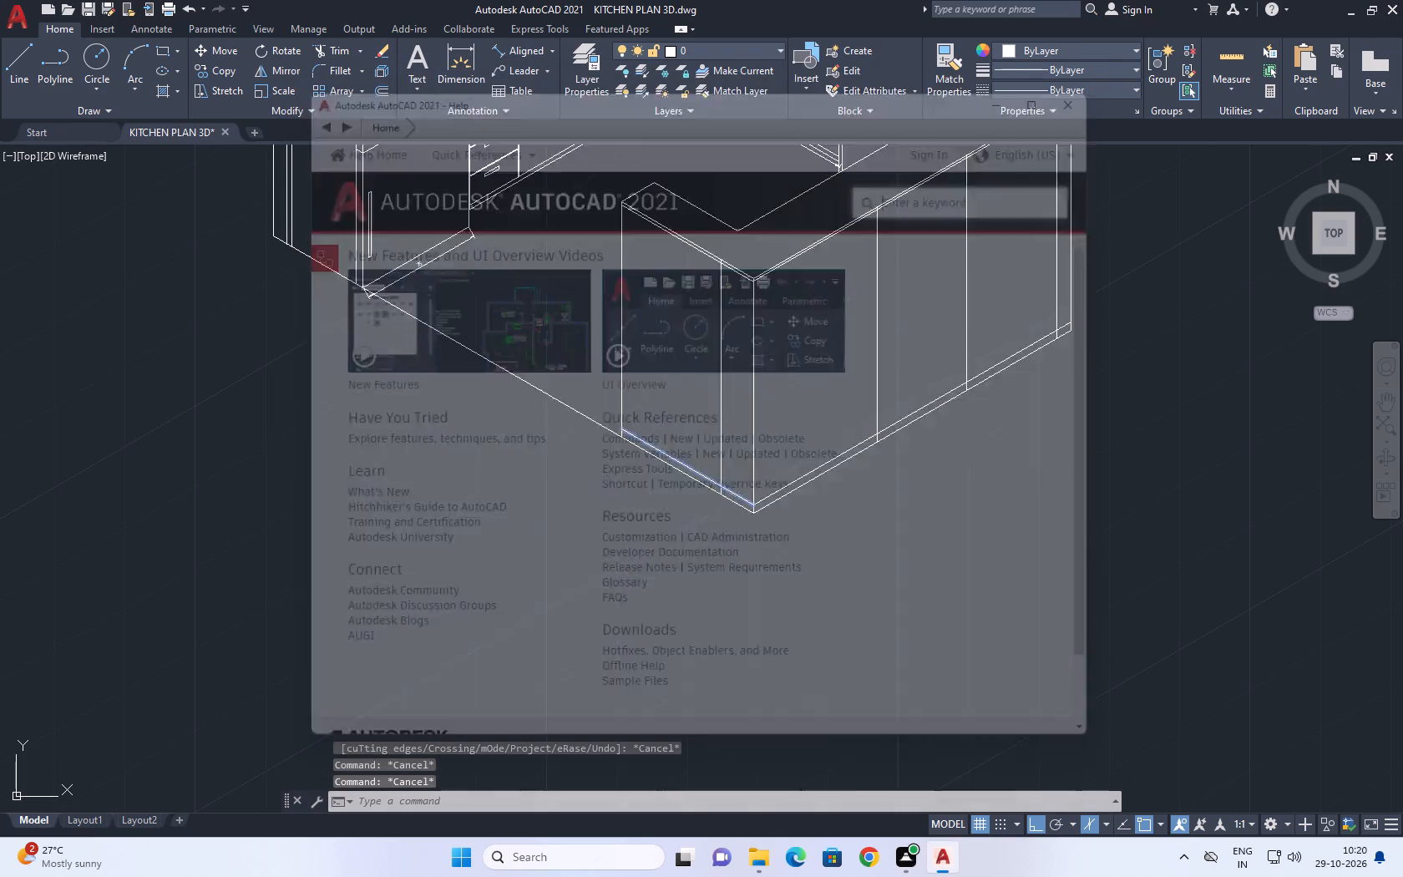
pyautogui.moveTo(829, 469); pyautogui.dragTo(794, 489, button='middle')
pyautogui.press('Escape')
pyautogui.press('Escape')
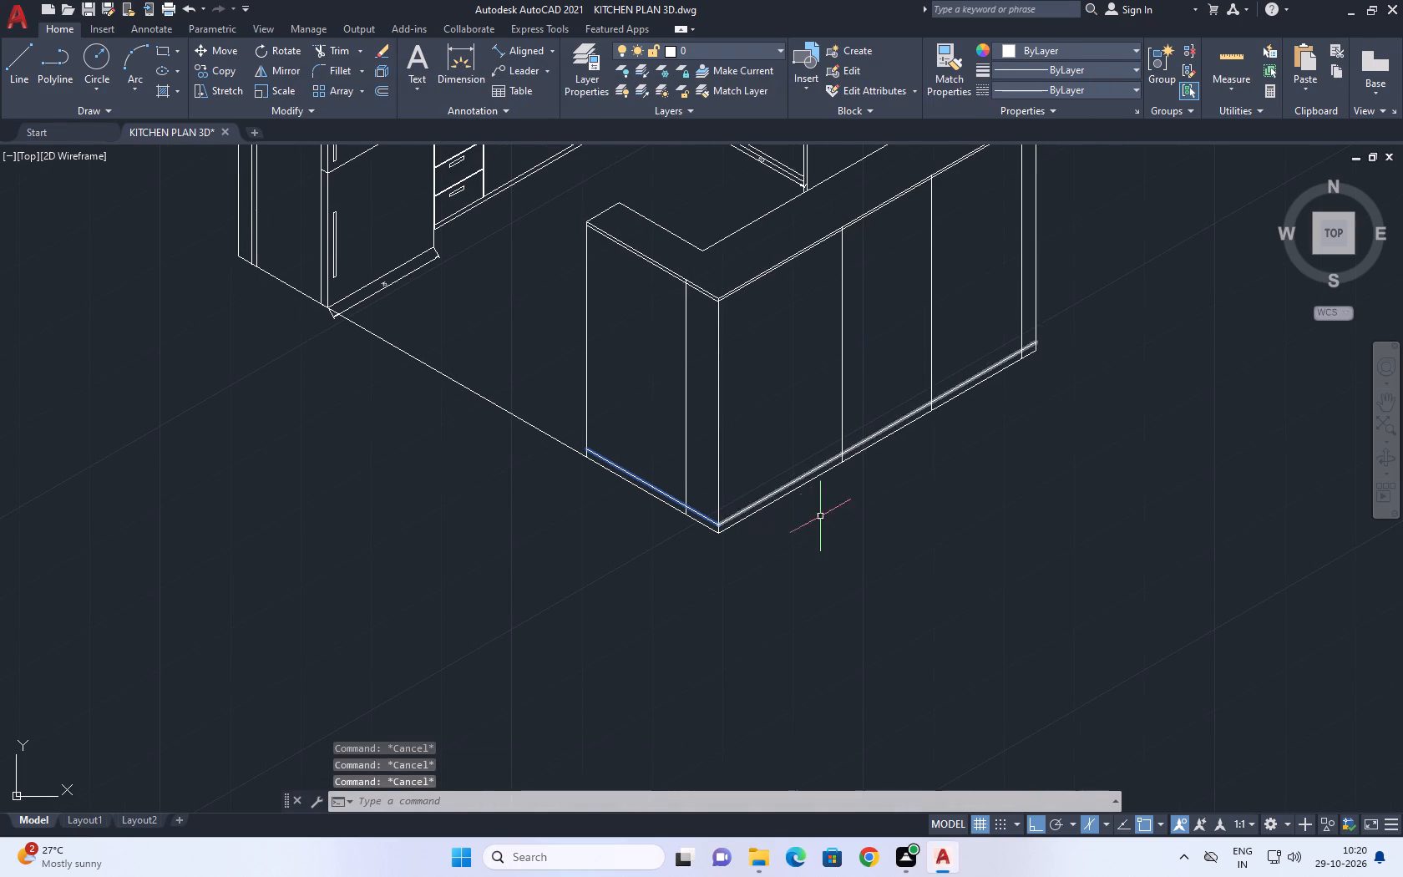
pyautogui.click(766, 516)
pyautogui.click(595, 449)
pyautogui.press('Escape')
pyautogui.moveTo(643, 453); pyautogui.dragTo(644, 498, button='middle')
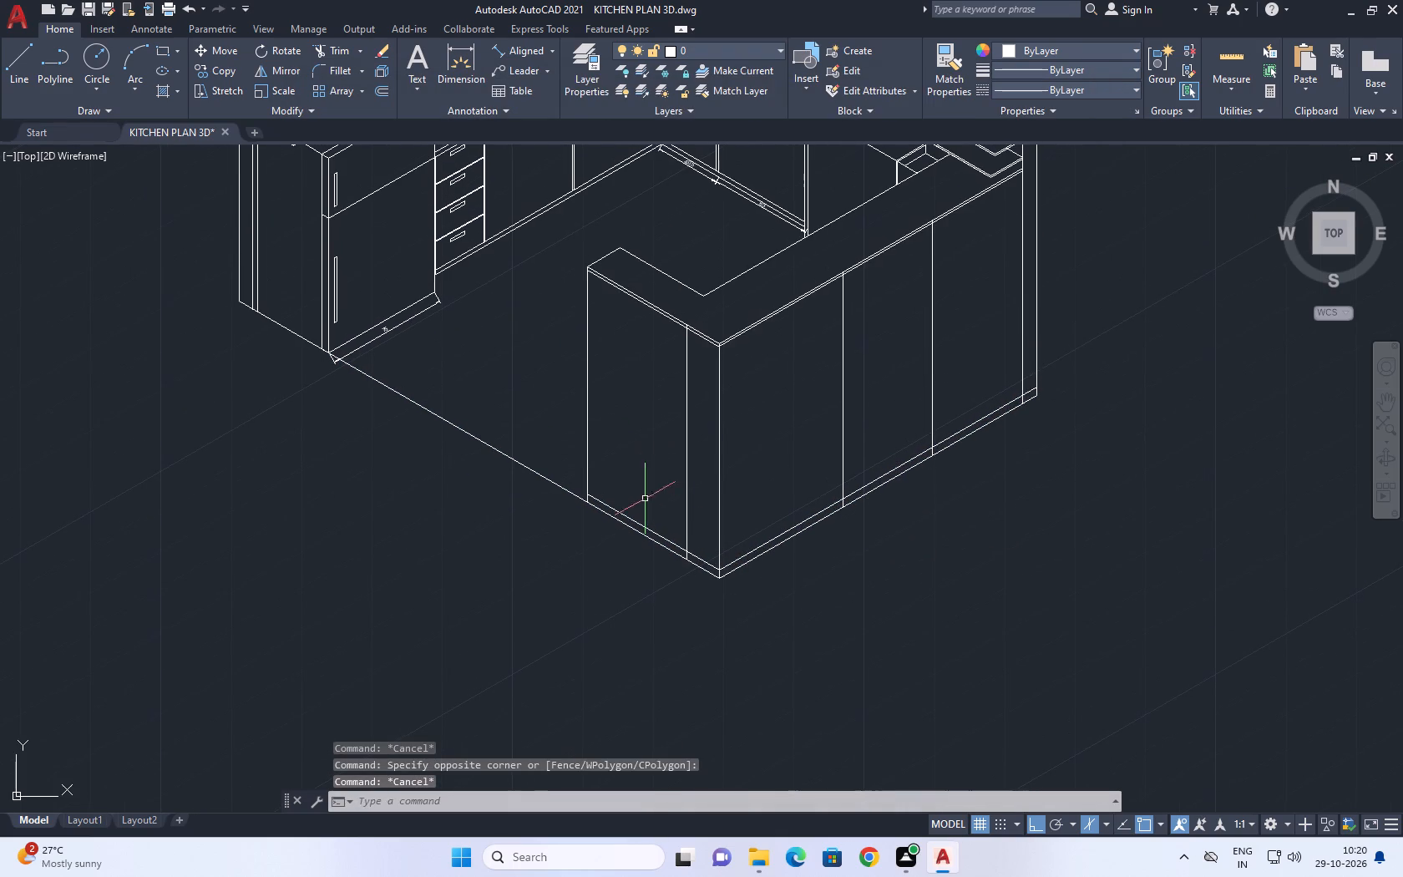
# Draw a short vertical line up from the peninsula end panel's bottom edge, just beside the inner panel joint.
pyautogui.scroll(2, 689, 595)
pyautogui.moveTo(675, 540); pyautogui.dragTo(748, 595, button='middle')
pyautogui.press('l')
pyautogui.press('space')
pyautogui.scroll(2, 766, 628)
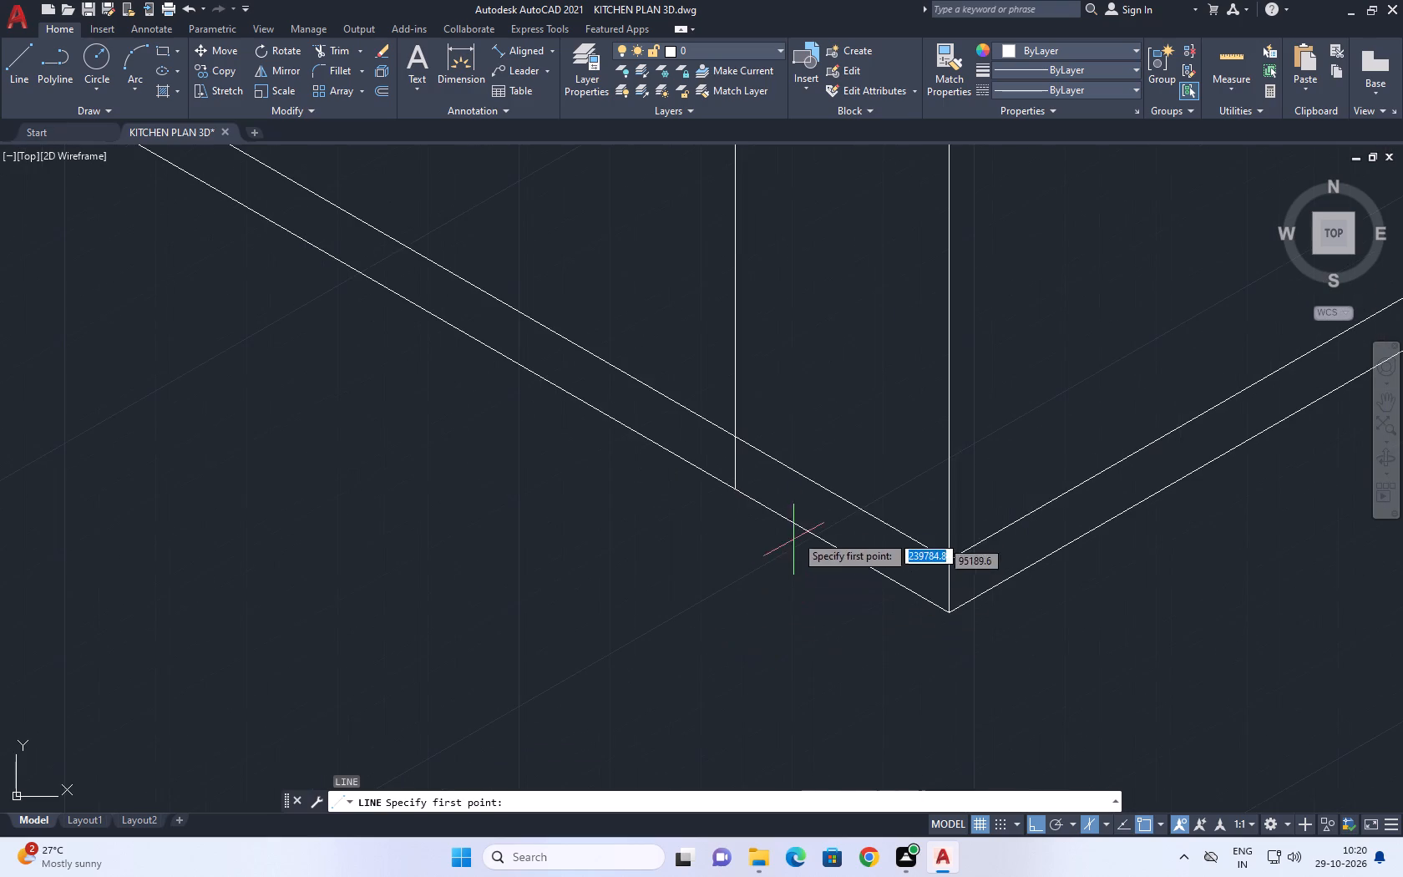
pyautogui.click(756, 493)
pyautogui.click(776, 375)
pyautogui.press('Escape')
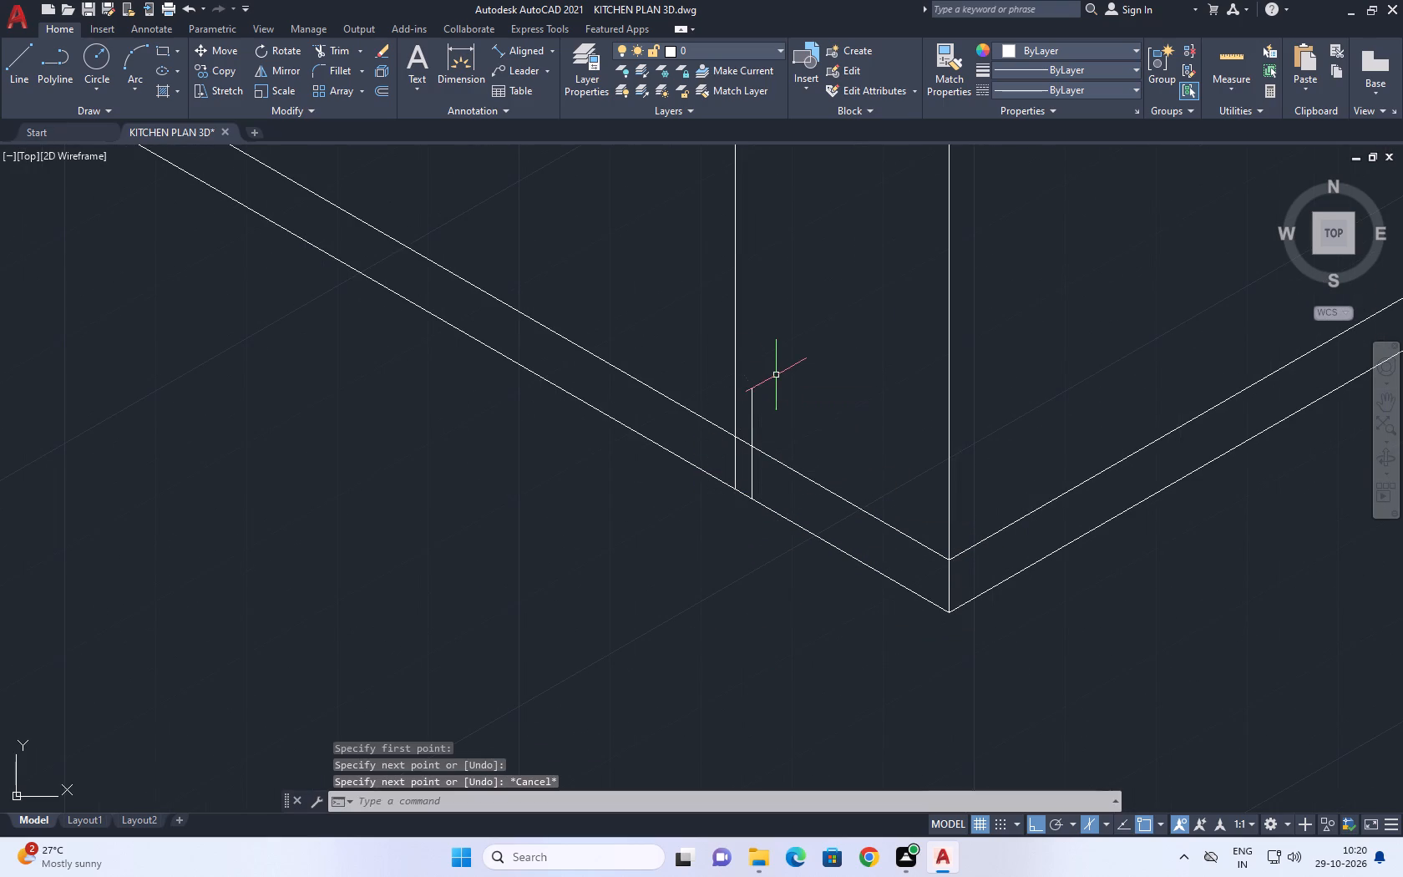
# Trim the part of the new vertical line that rises above the skirting line.
pyautogui.press('t')
pyautogui.press('r')
pyautogui.press('space')
pyautogui.click(753, 402)
pyautogui.press('Escape')
# Examine the peninsula's base and outer faces, and the kitchen as a whole, for remaining line faults.
pyautogui.scroll(-3, 780, 433)
pyautogui.moveTo(888, 362); pyautogui.dragTo(775, 429, button='middle')
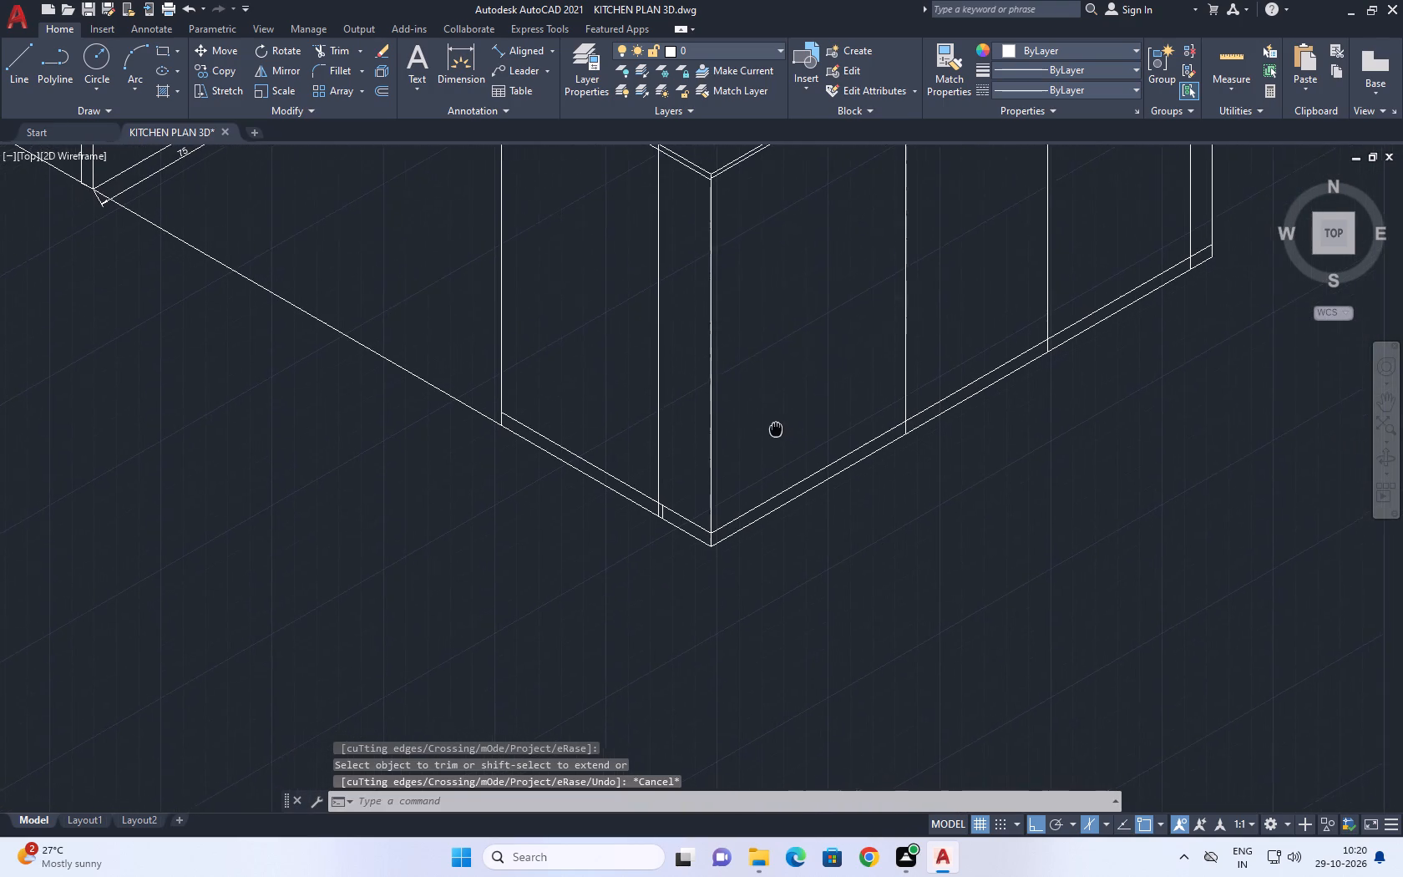
pyautogui.moveTo(775, 429); pyautogui.dragTo(697, 412, button='middle')
pyautogui.middleClick(697, 412)
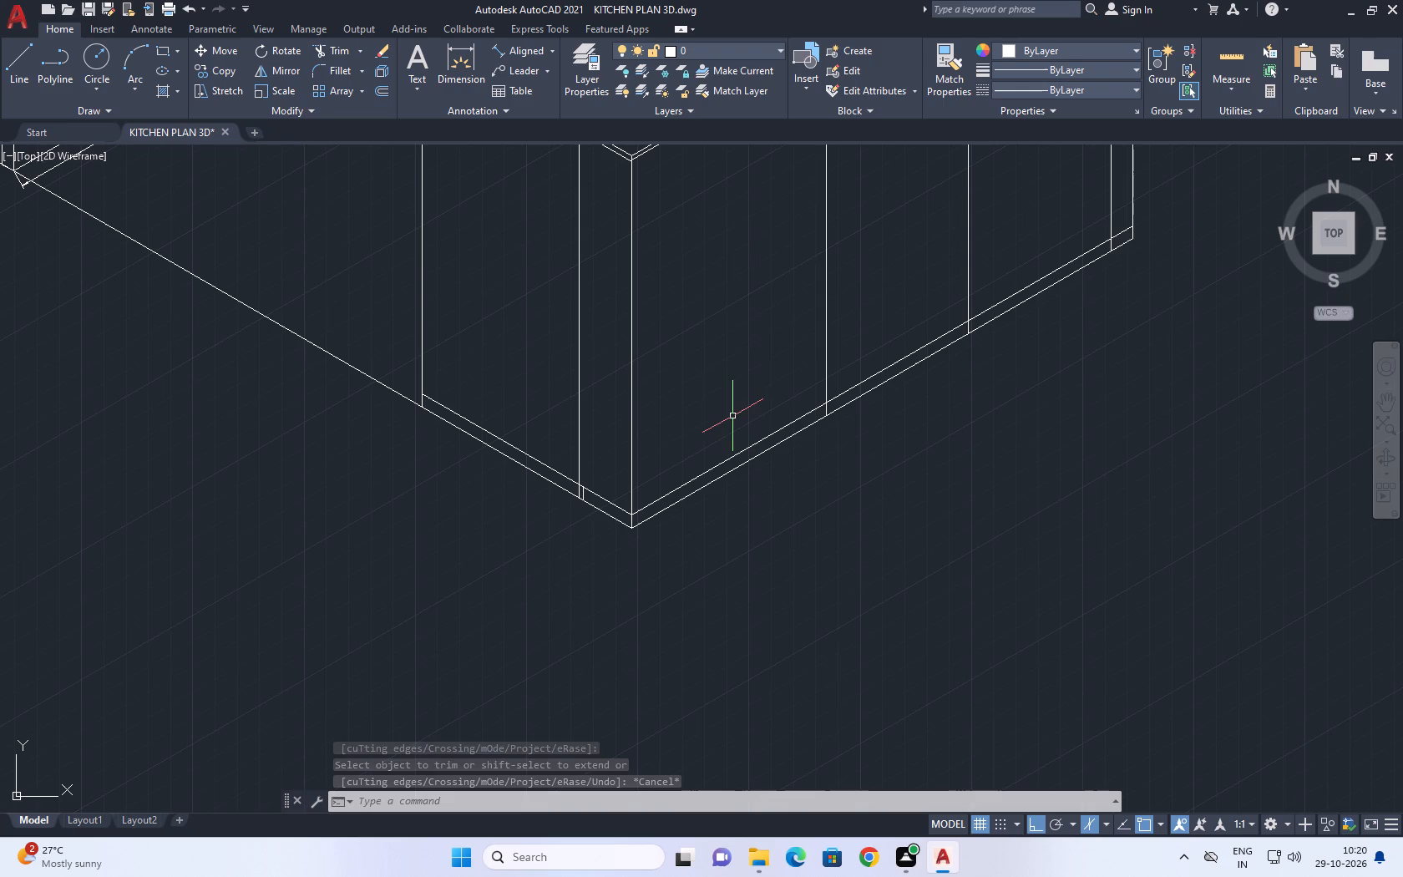
pyautogui.moveTo(804, 360); pyautogui.dragTo(696, 475, button='middle')
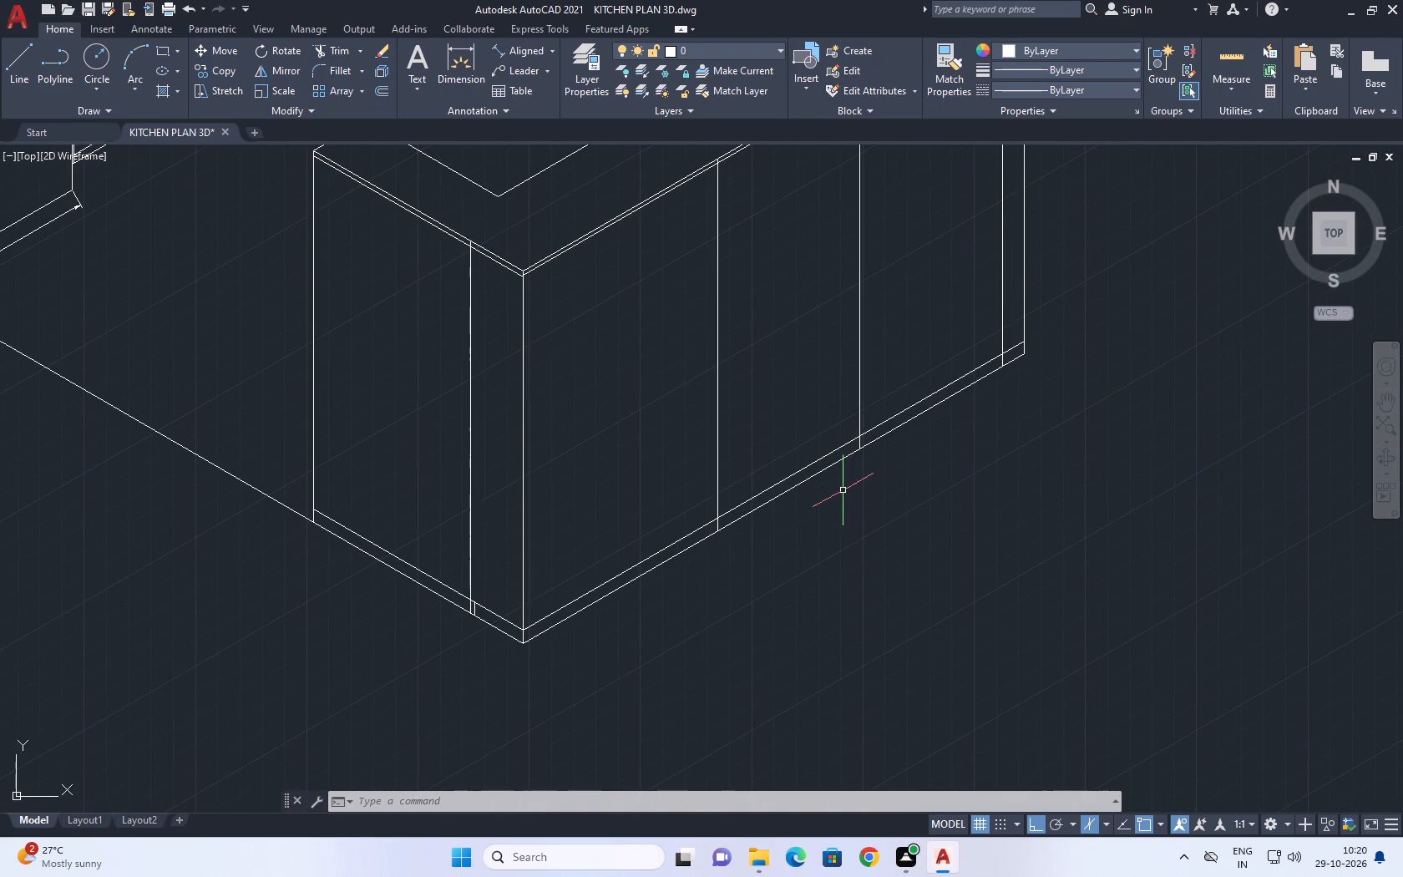
pyautogui.scroll(-2, 829, 472)
pyautogui.moveTo(897, 445); pyautogui.dragTo(818, 437, button='middle')
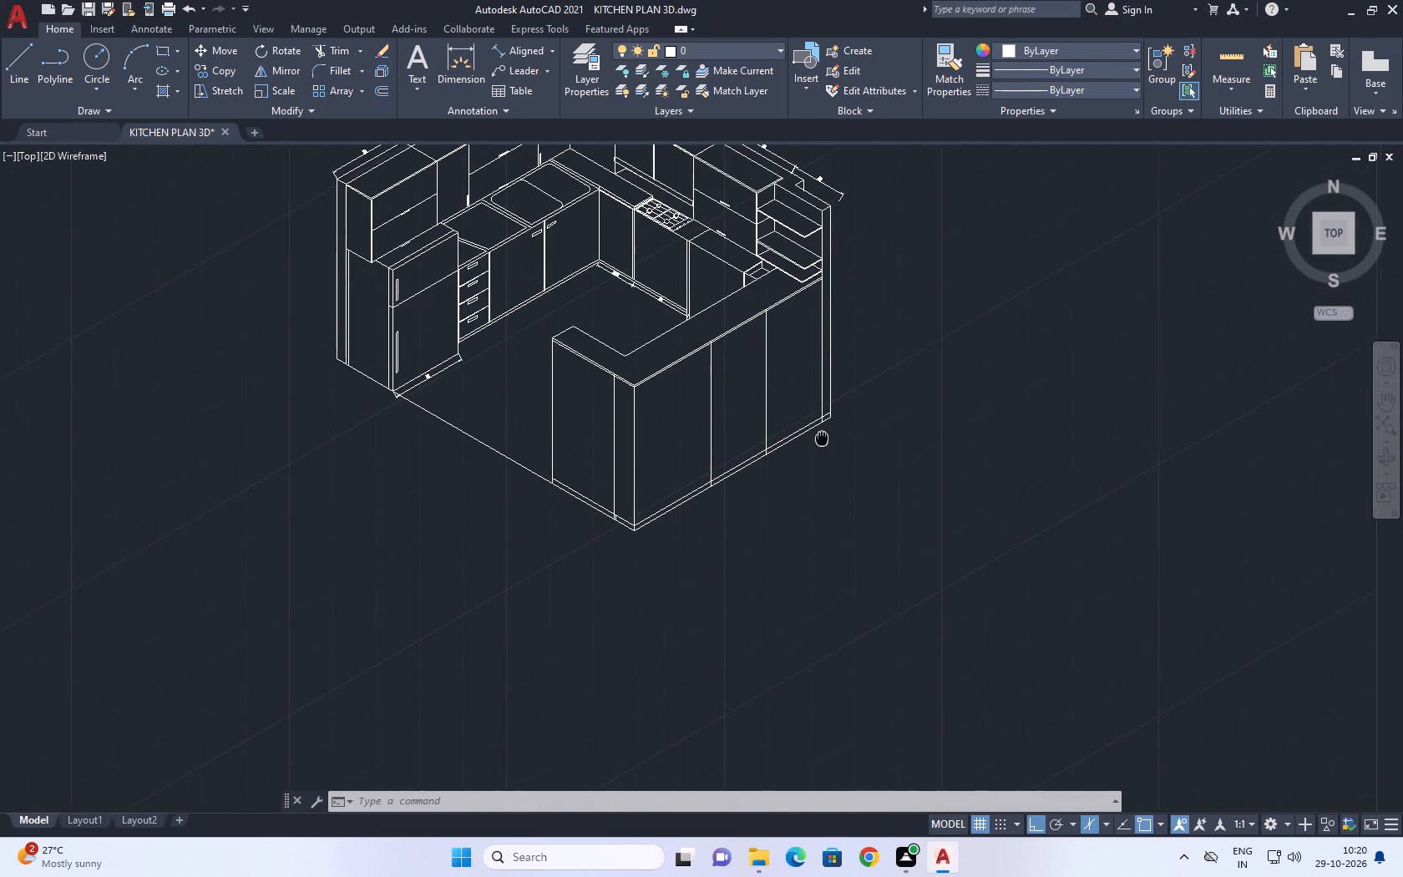
pyautogui.moveTo(818, 437); pyautogui.dragTo(795, 439, button='middle')
pyautogui.moveTo(824, 328); pyautogui.dragTo(824, 399, button='middle')
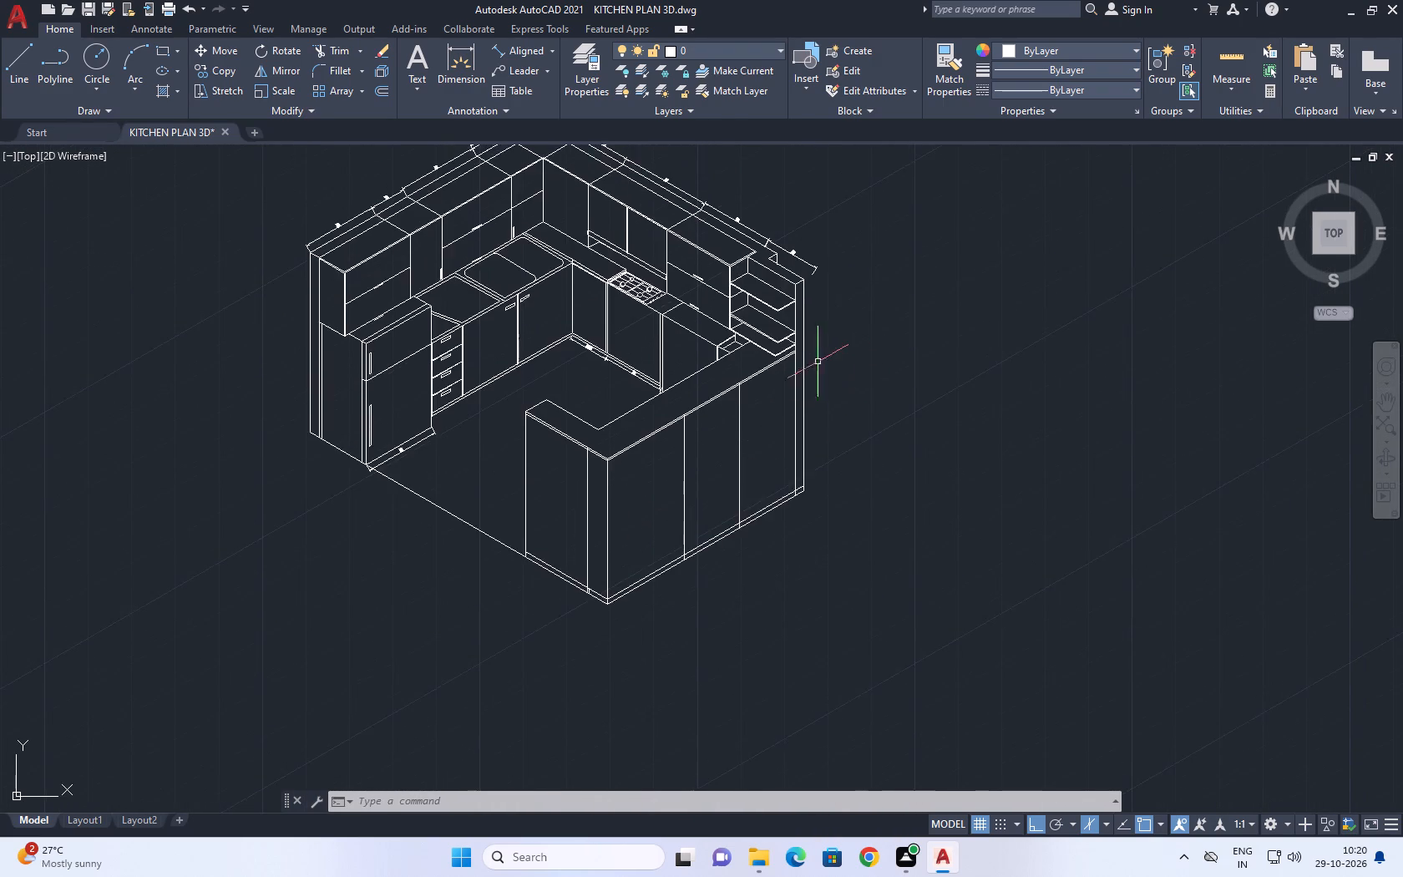
# Trim the stray lines of the small box outline beneath the open shelves, where the peninsula countertop meets the hob counter.
pyautogui.scroll(2, 808, 342)
pyautogui.middleClick(793, 350)
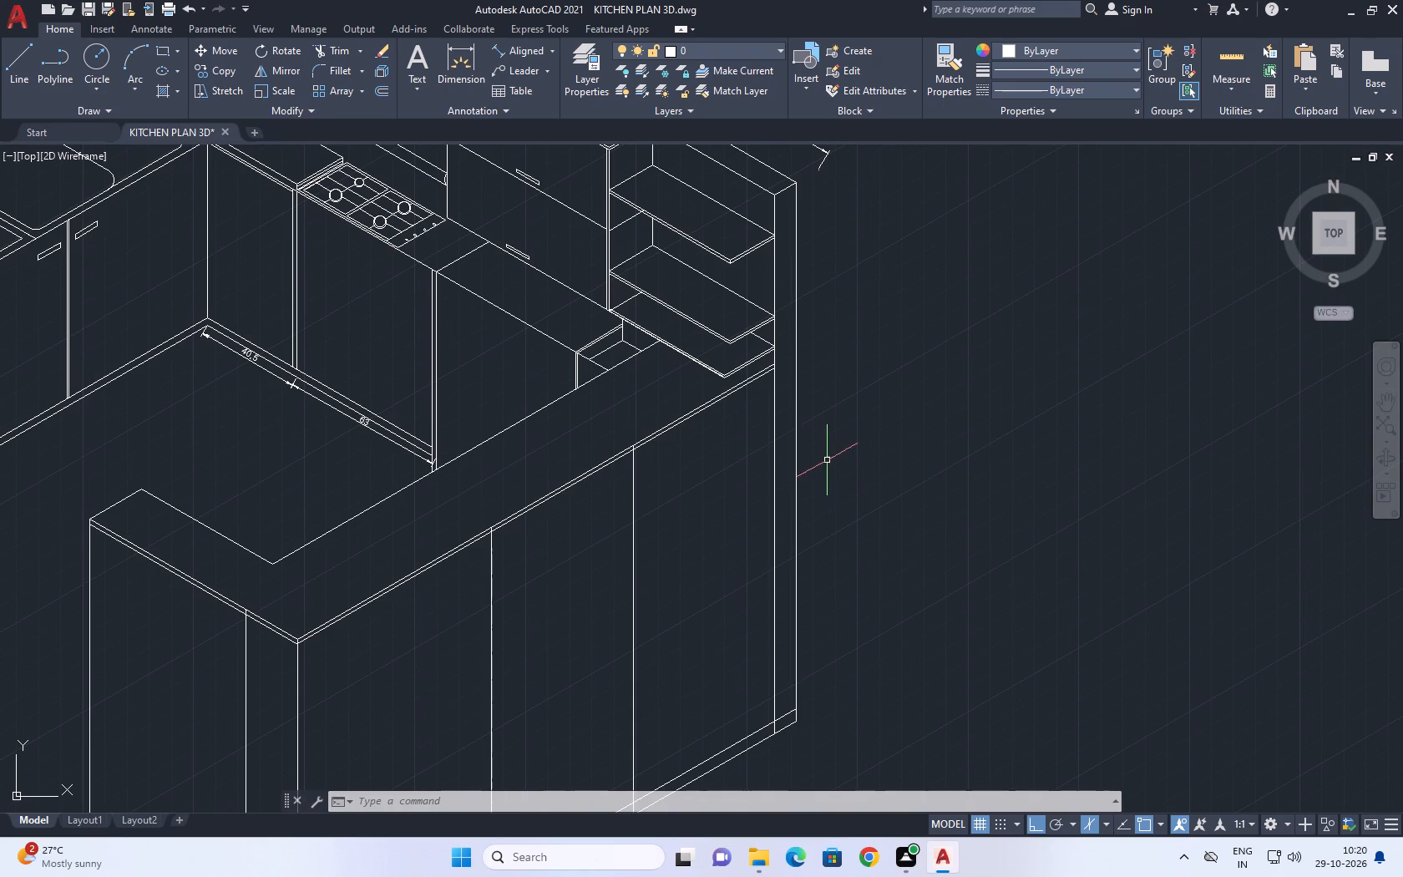
pyautogui.moveTo(583, 388); pyautogui.dragTo(649, 479, button='middle')
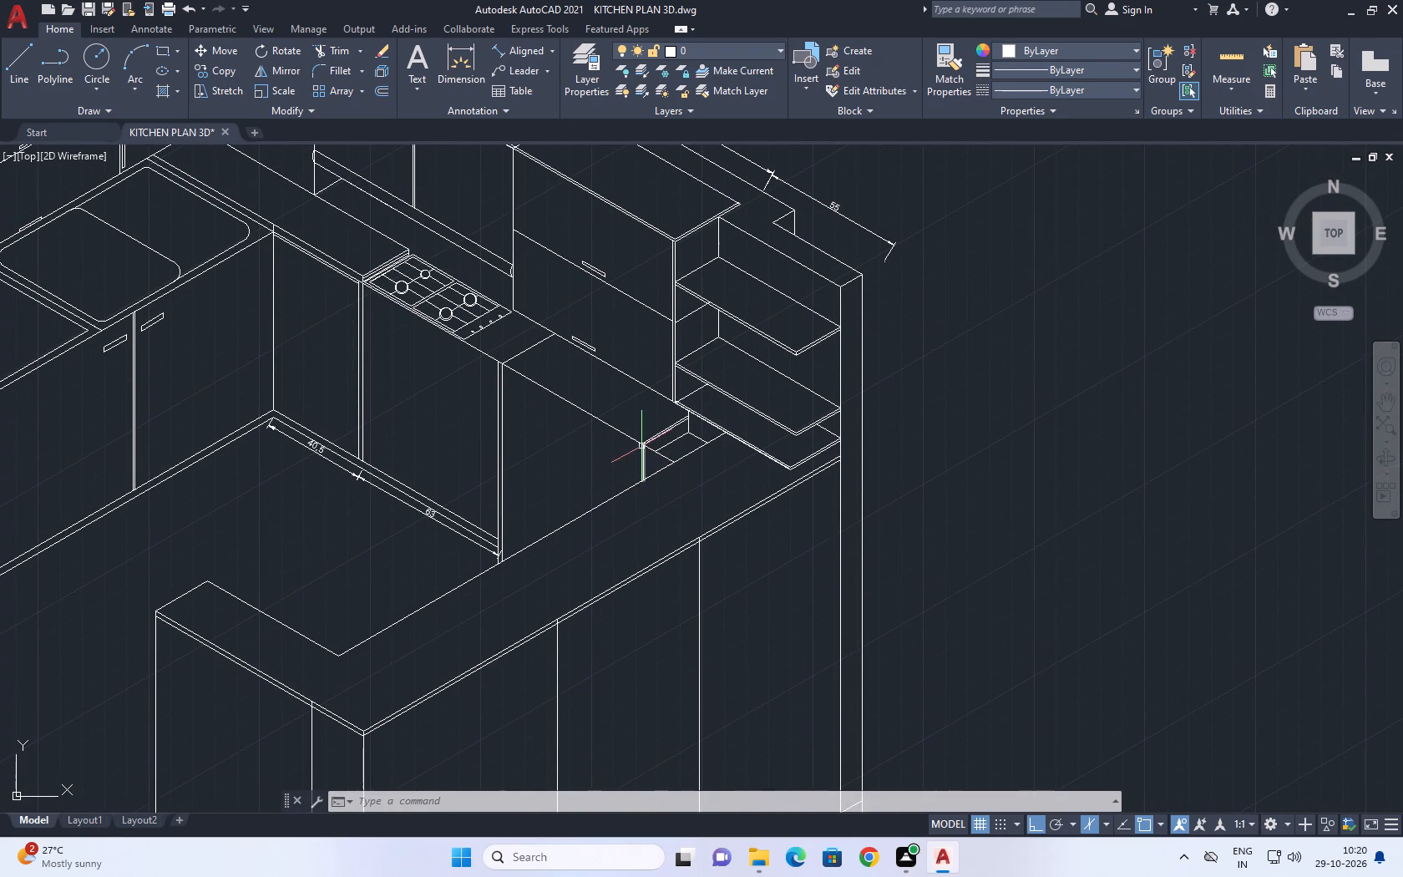
pyautogui.moveTo(644, 452); pyautogui.dragTo(654, 474, button='middle')
pyautogui.moveTo(681, 474); pyautogui.dragTo(698, 505, button='middle')
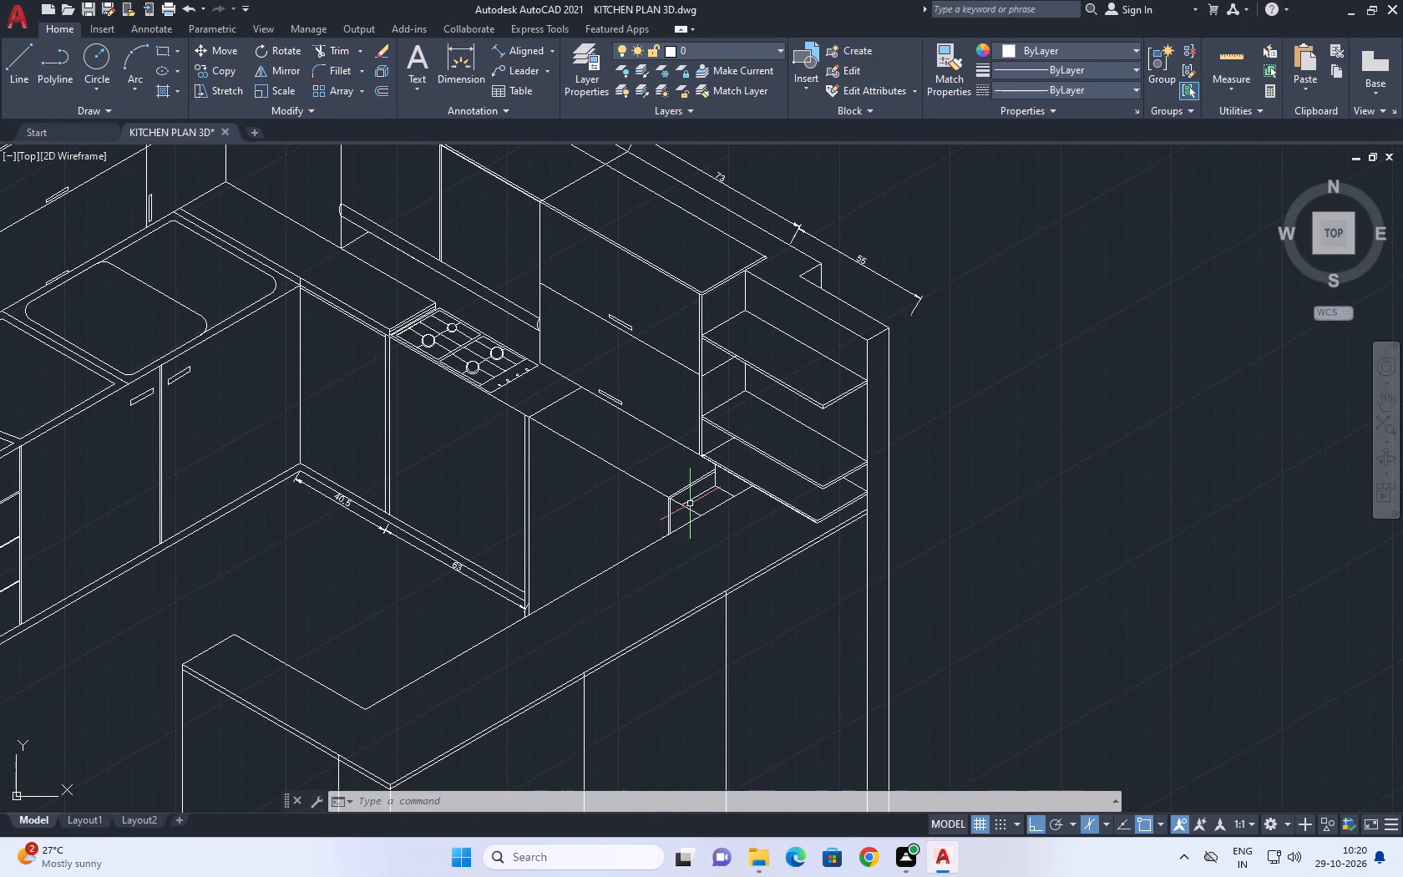
pyautogui.click(329, 45)
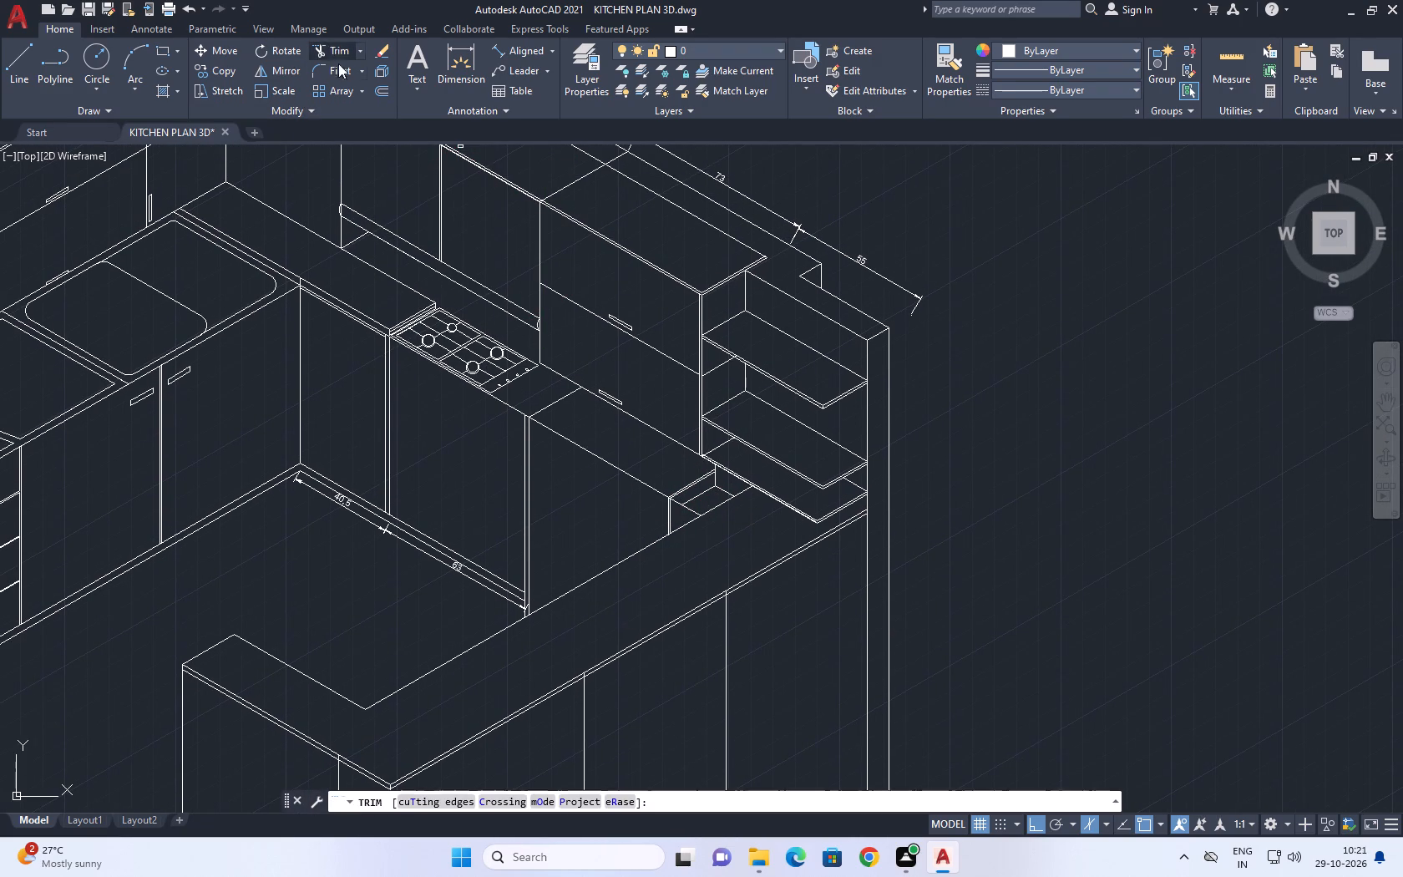
pyautogui.scroll(2, 681, 520)
pyautogui.click(802, 500)
pyautogui.click(720, 444)
pyautogui.click(784, 433)
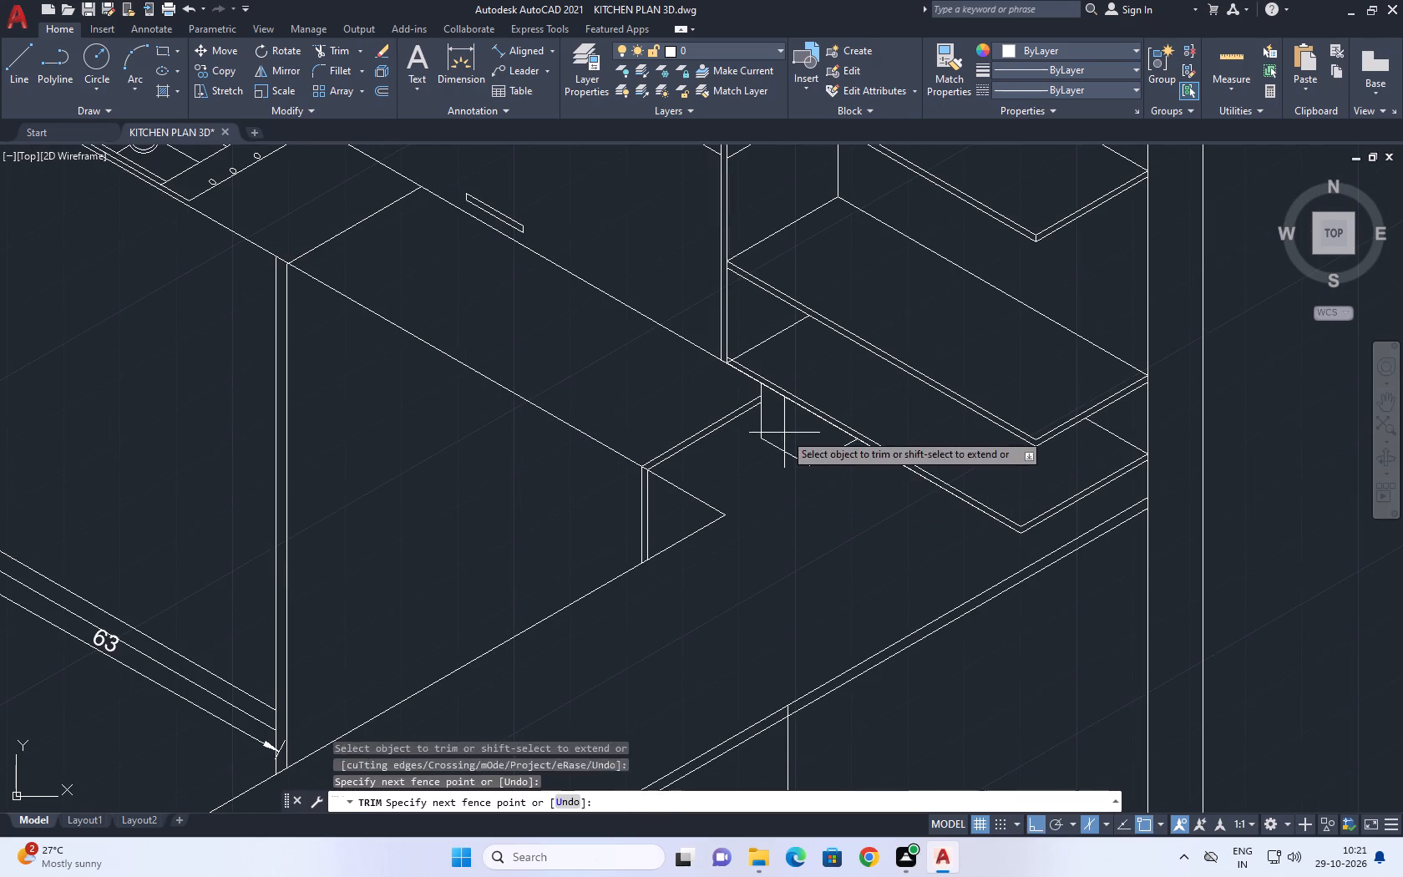
pyautogui.click(742, 426)
pyautogui.doubleClick(794, 453)
pyautogui.click(835, 454)
pyautogui.rightClick(783, 468)
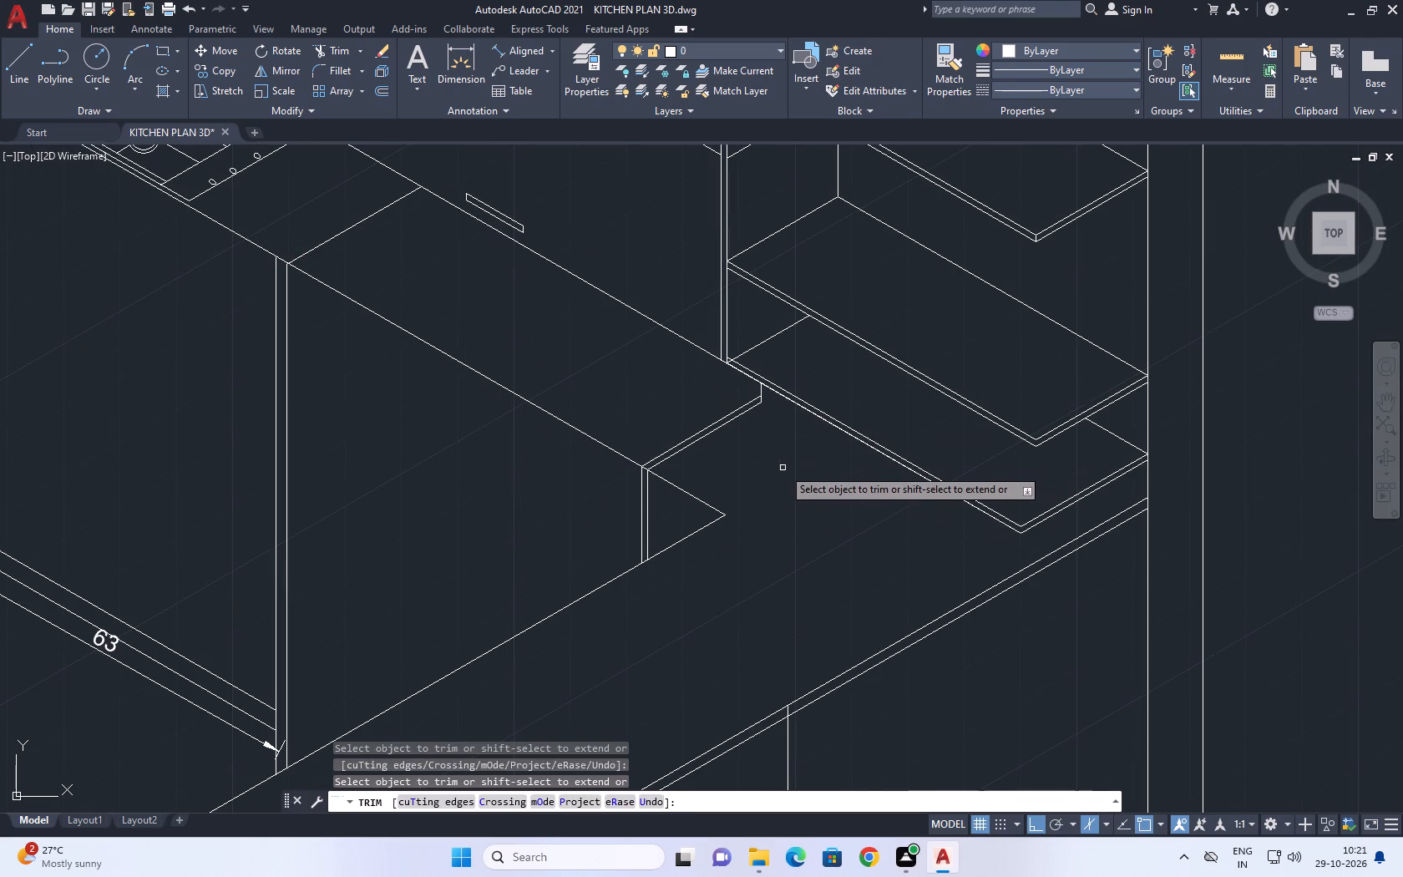
pyautogui.click(838, 493)
# Erase the leftover short vertical stub at the wall end of the two parallel edge lines below the open shelves.
pyautogui.scroll(2, 761, 383)
pyautogui.moveTo(761, 414); pyautogui.dragTo(765, 488, button='middle')
pyautogui.scroll(1, 765, 488)
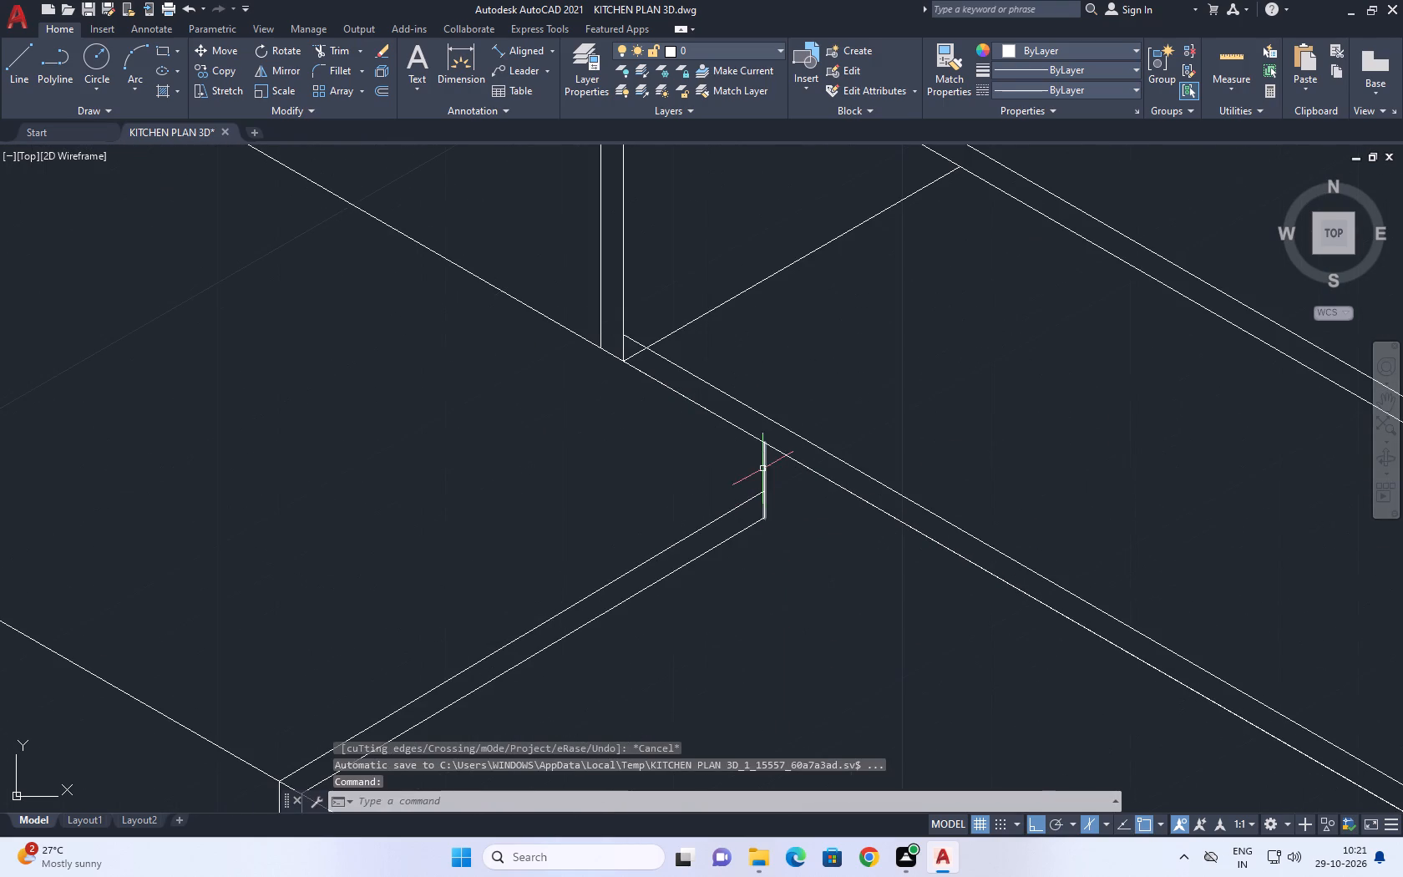
pyautogui.click(762, 469)
pyautogui.press('Delete')
pyautogui.moveTo(815, 407); pyautogui.dragTo(828, 460, button='middle')
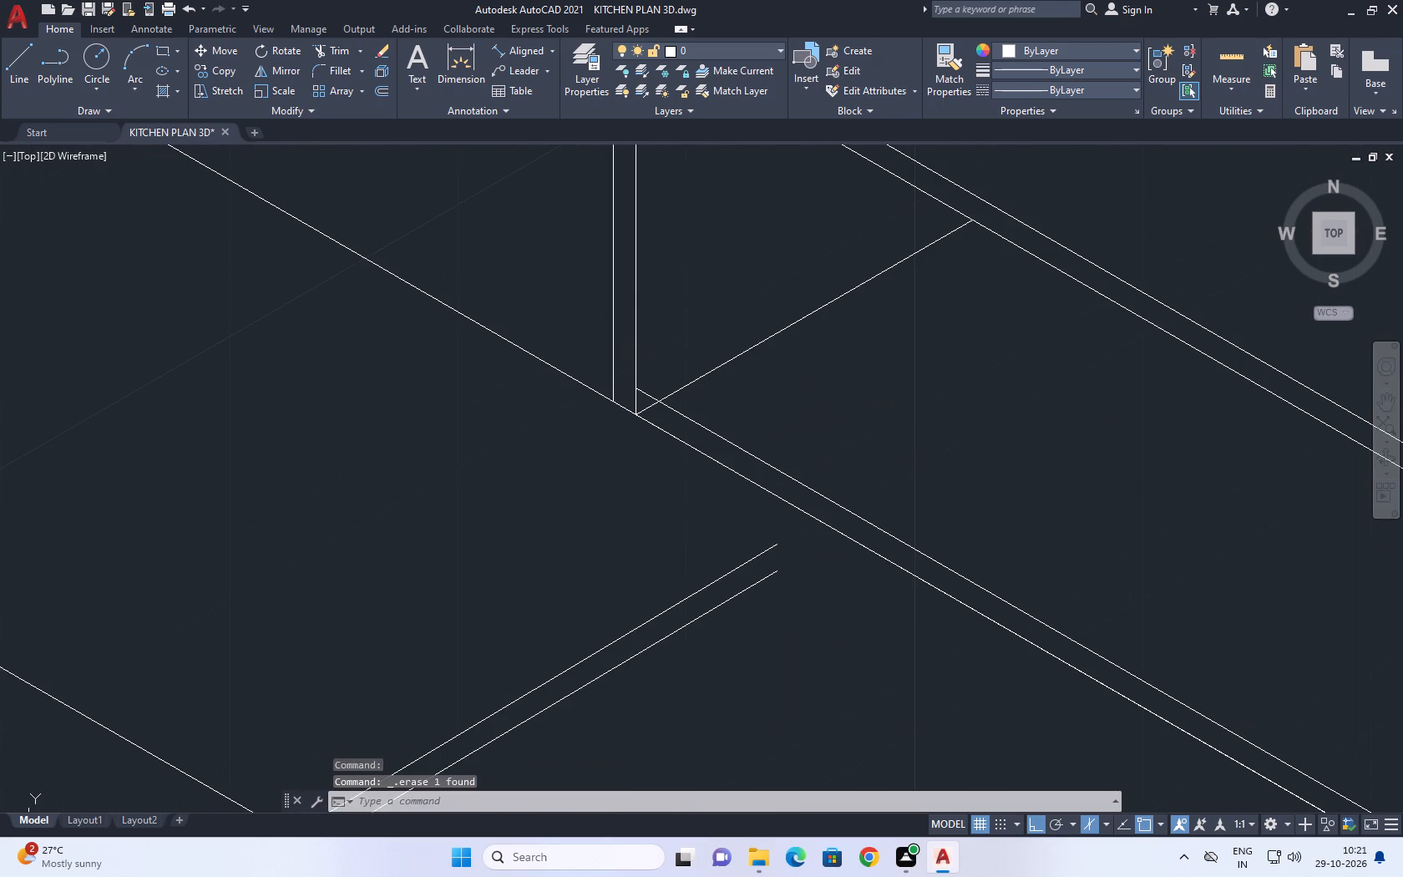
# Extend the two parallel edge lines to the line beneath the lowest open shelf.
pyautogui.press('e')
pyautogui.press('x')
pyautogui.press('space')
pyautogui.click(683, 535)
pyautogui.click(775, 645)
pyautogui.scroll(-3, 829, 516)
pyautogui.press('Escape')
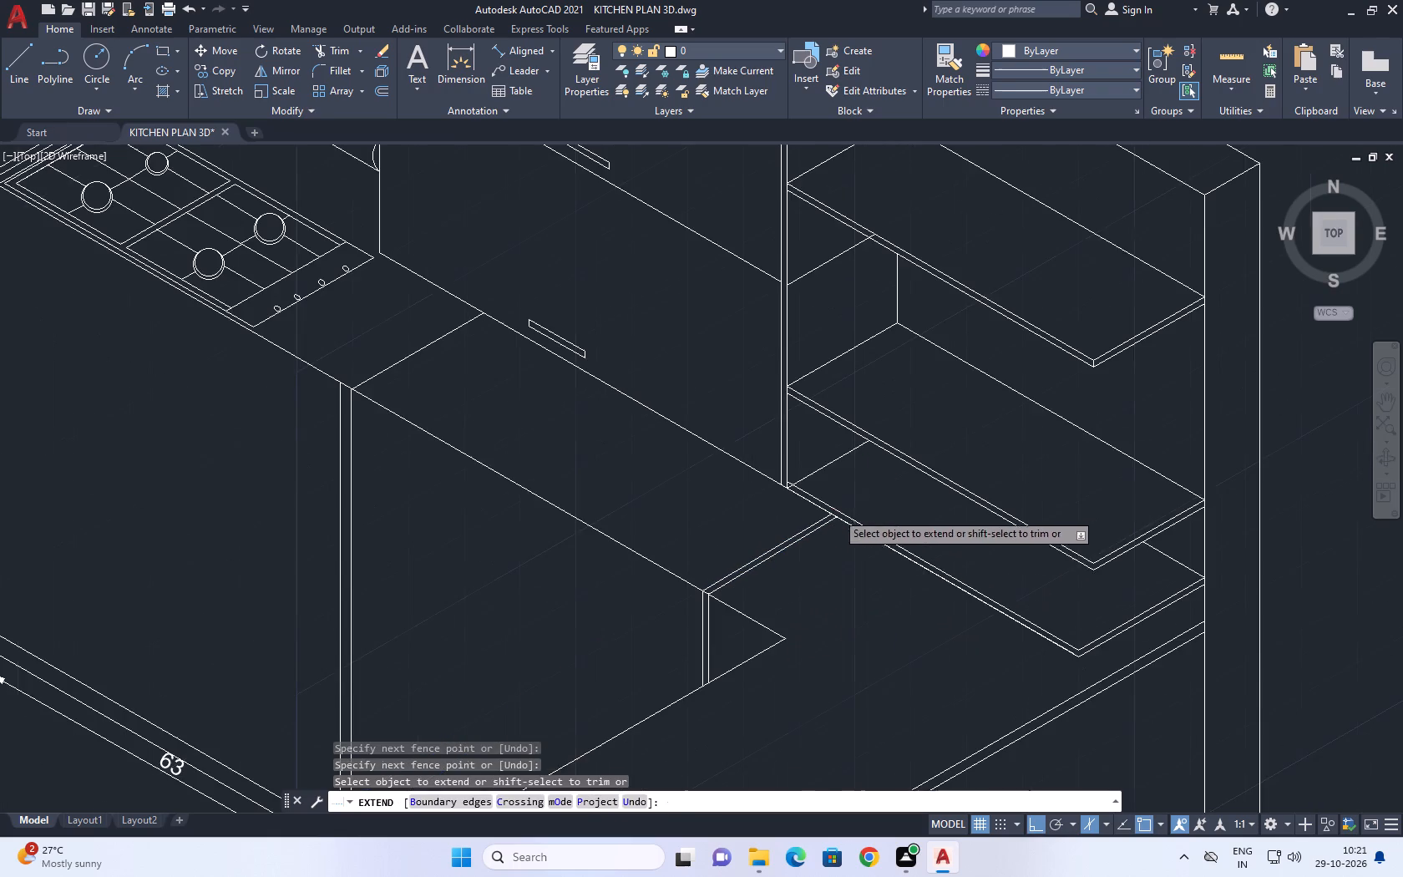
# Check the full kitchen drawing, including the corrected countertop corner and the peninsula's outer faces and base.
pyautogui.moveTo(922, 595); pyautogui.dragTo(884, 435, button='middle')
pyautogui.scroll(-2, 884, 432)
pyautogui.moveTo(897, 514); pyautogui.dragTo(883, 498, button='middle')
pyautogui.middleClick(883, 498)
pyautogui.middleClick(883, 498)
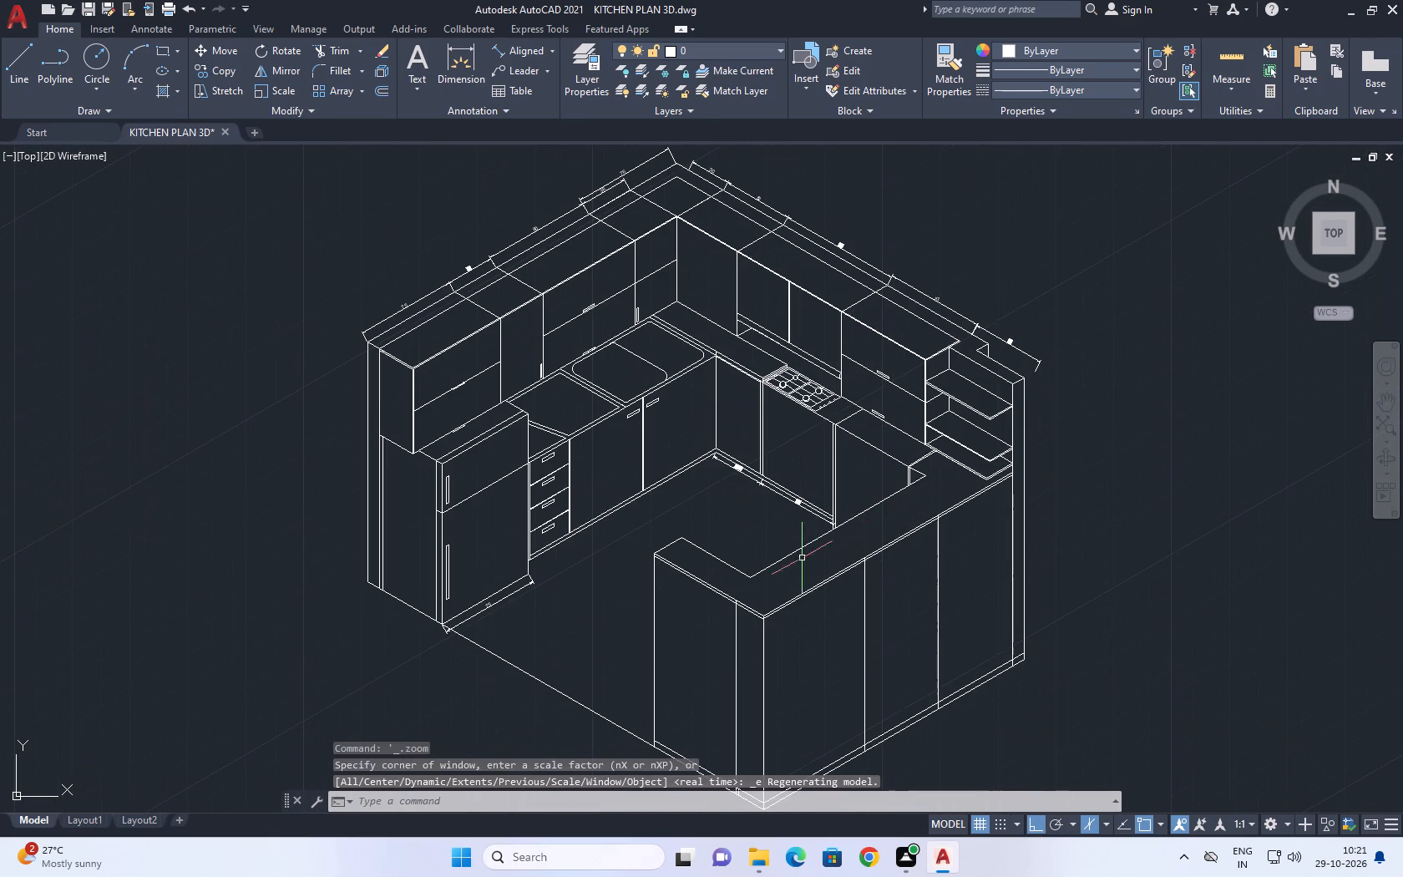
pyautogui.scroll(1, 841, 457)
pyautogui.moveTo(1012, 555); pyautogui.dragTo(904, 450, button='middle')
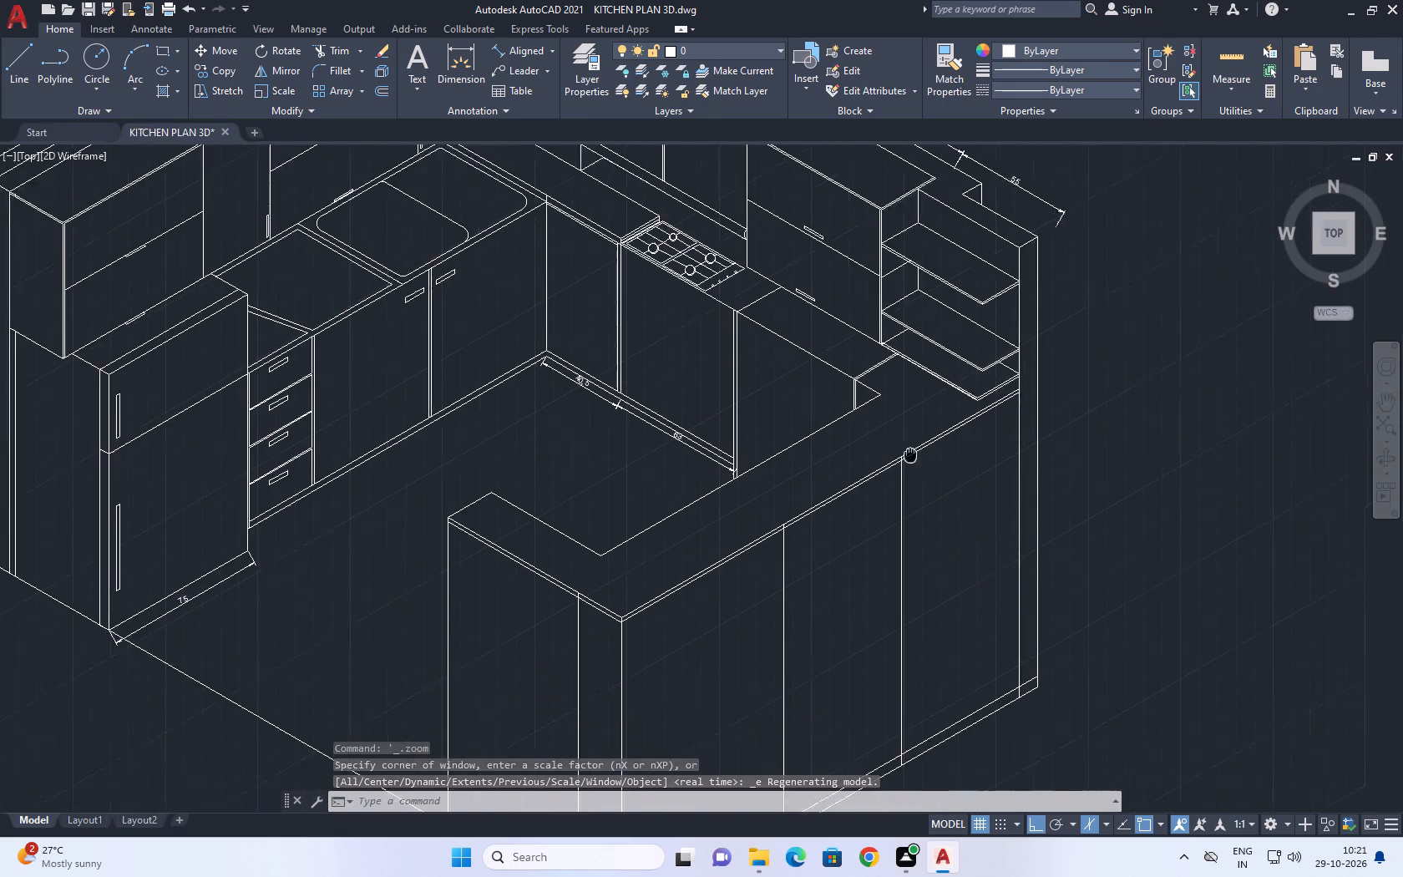
pyautogui.moveTo(904, 450); pyautogui.dragTo(836, 380, button='middle')
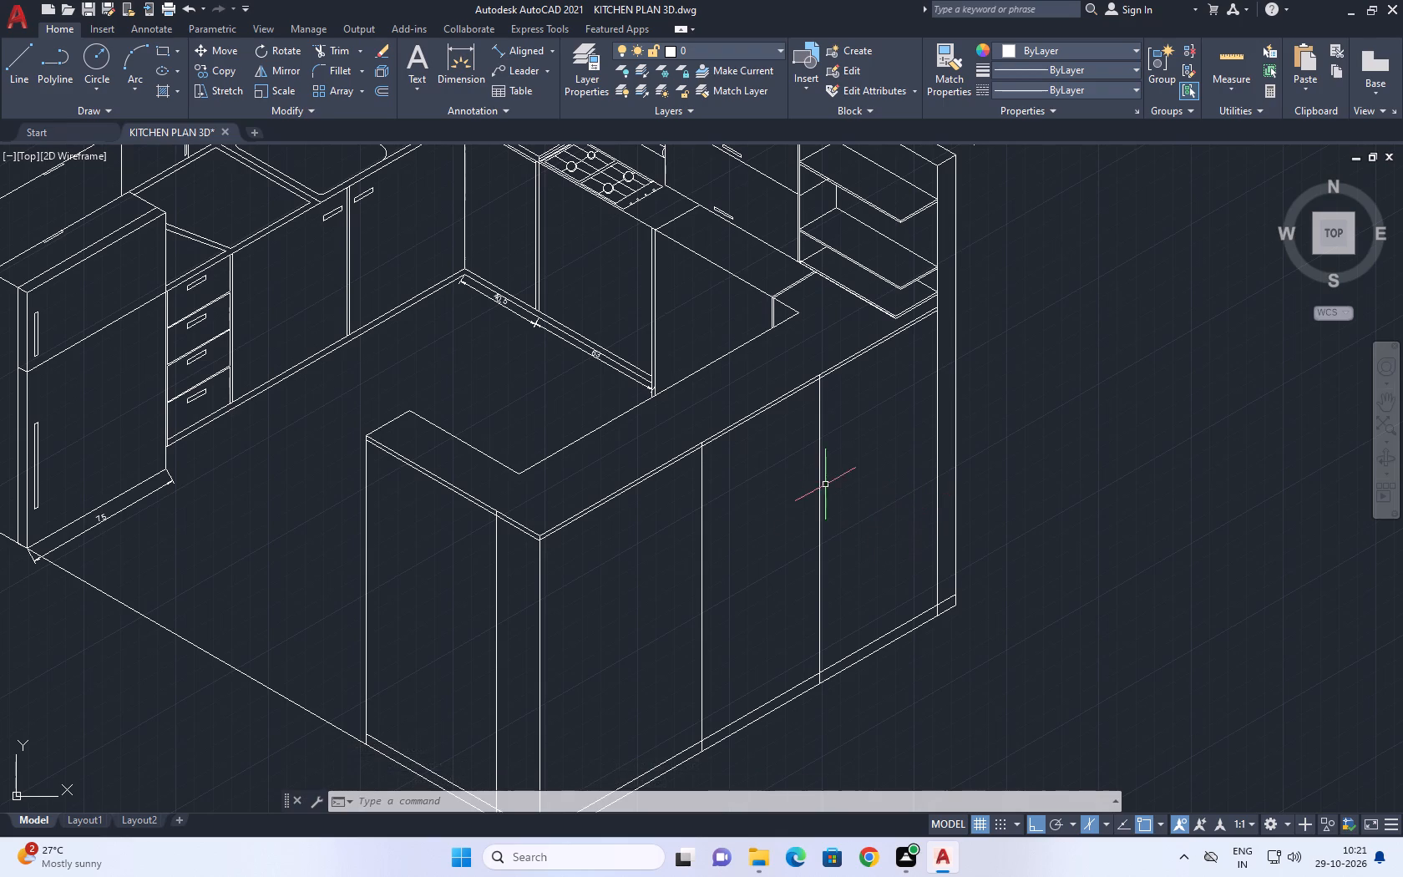
pyautogui.scroll(-1, 848, 494)
pyautogui.moveTo(975, 582); pyautogui.dragTo(901, 410, button='middle')
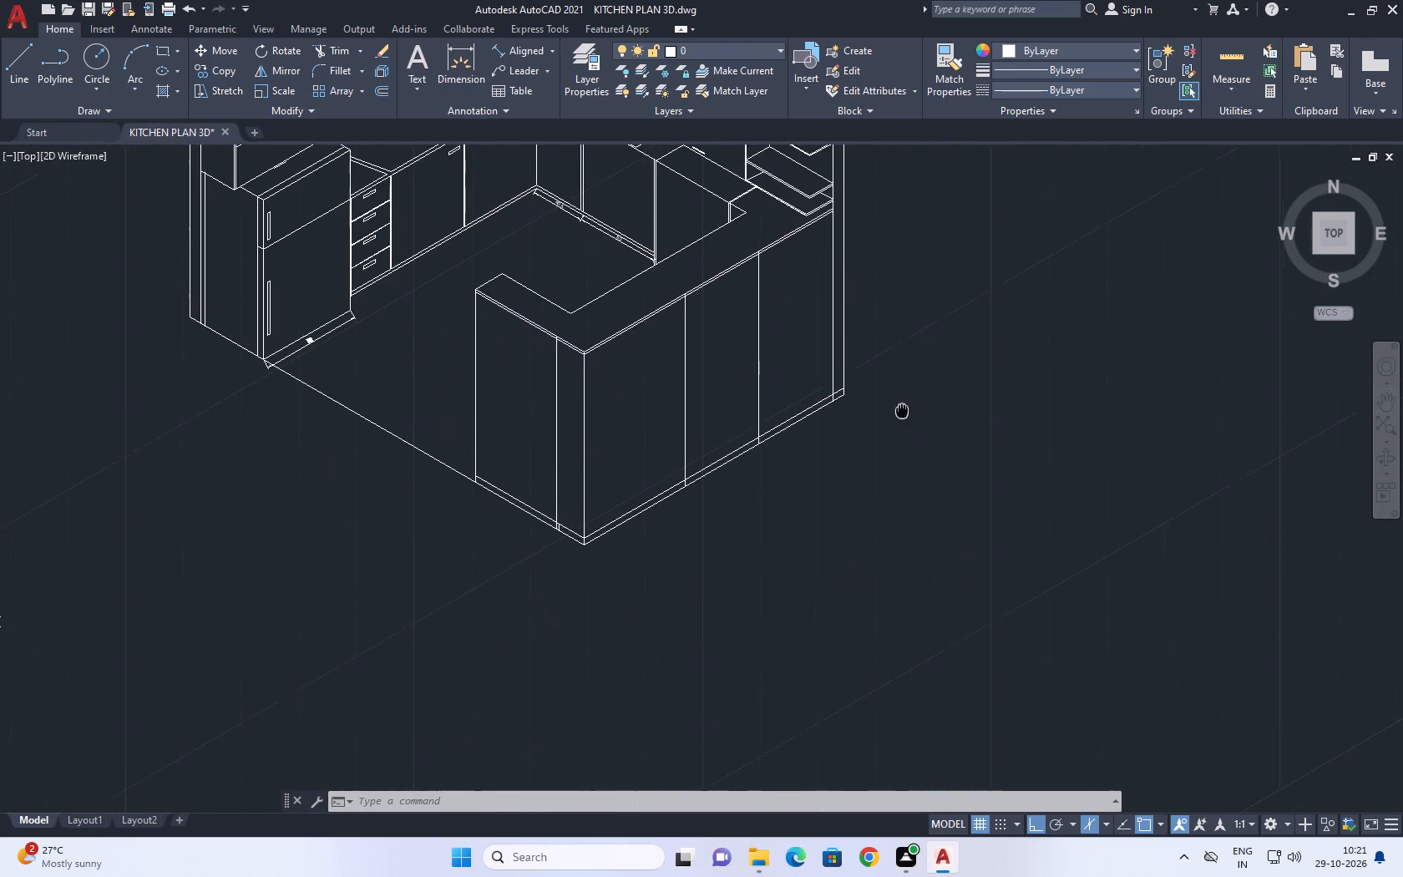
pyautogui.moveTo(901, 410); pyautogui.dragTo(901, 408, button='middle')
pyautogui.moveTo(957, 395); pyautogui.dragTo(934, 362, button='middle')
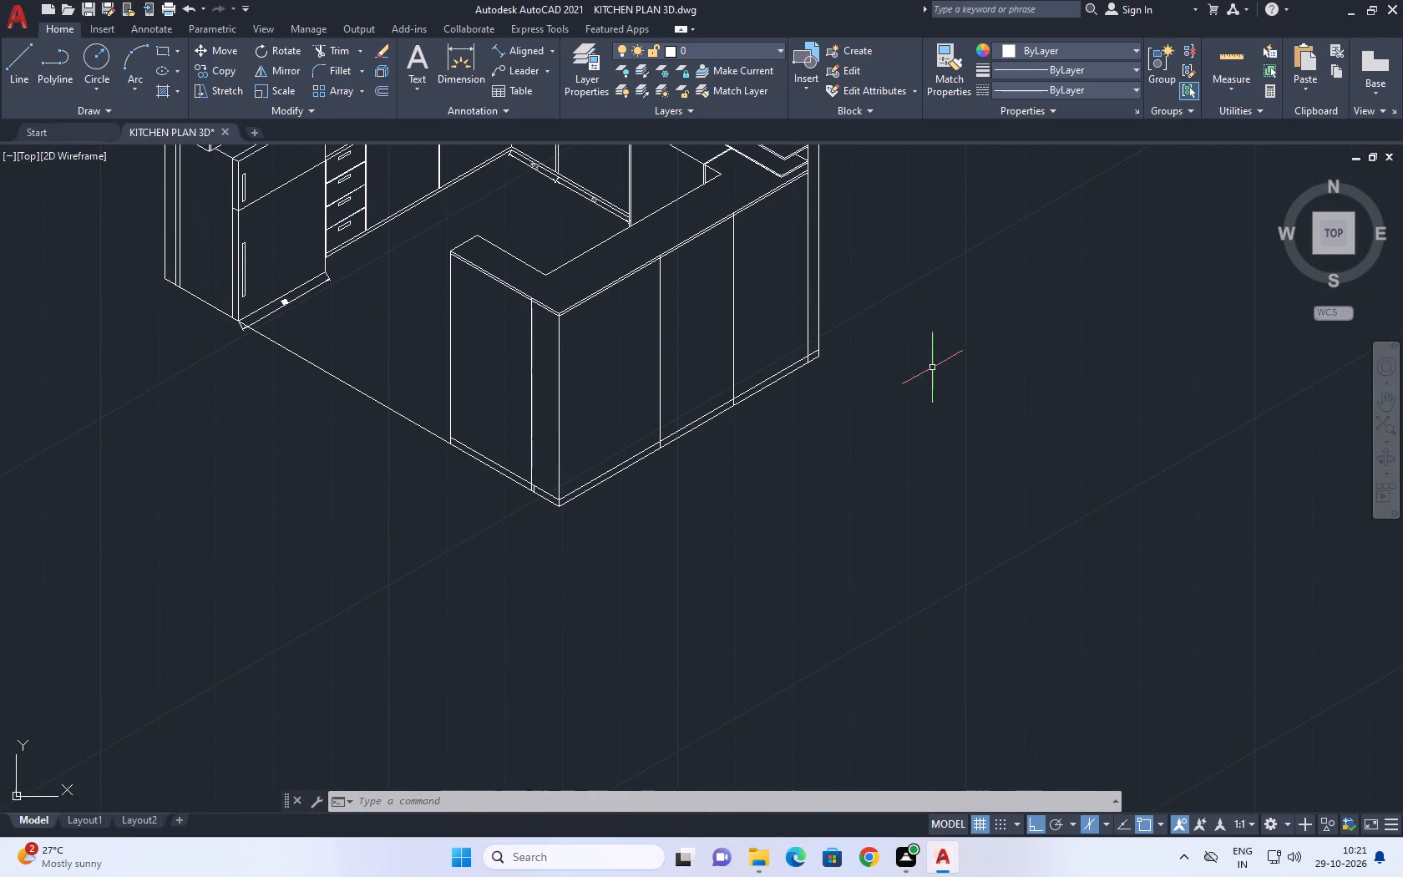
pyautogui.moveTo(935, 431); pyautogui.dragTo(843, 455, button='middle')
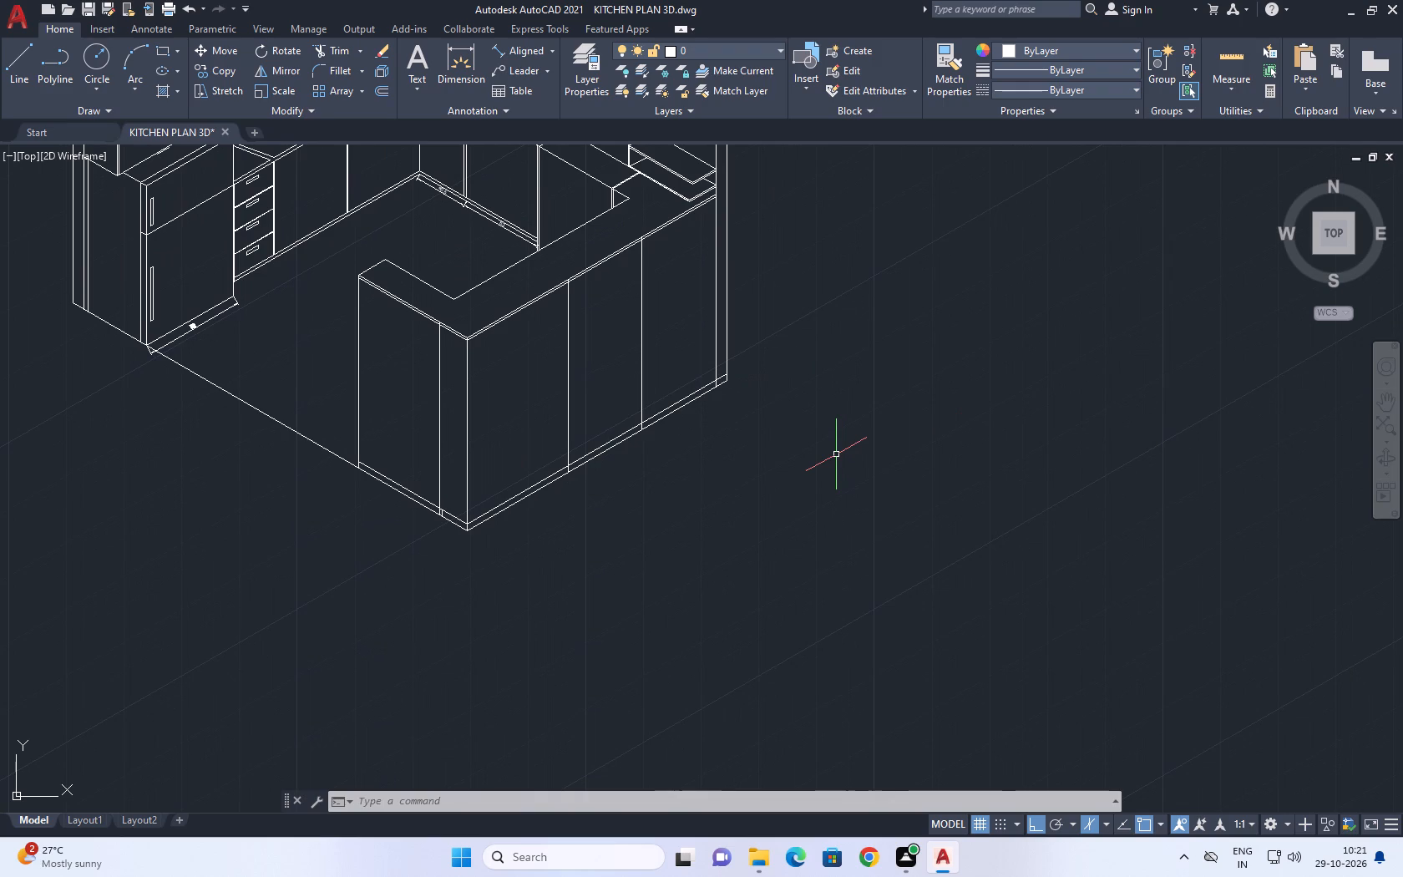
# Draw a small ellipse in the empty space beside the peninsula's long outer face, with ortho mode off.
pyautogui.write('el')
pyautogui.press('space')
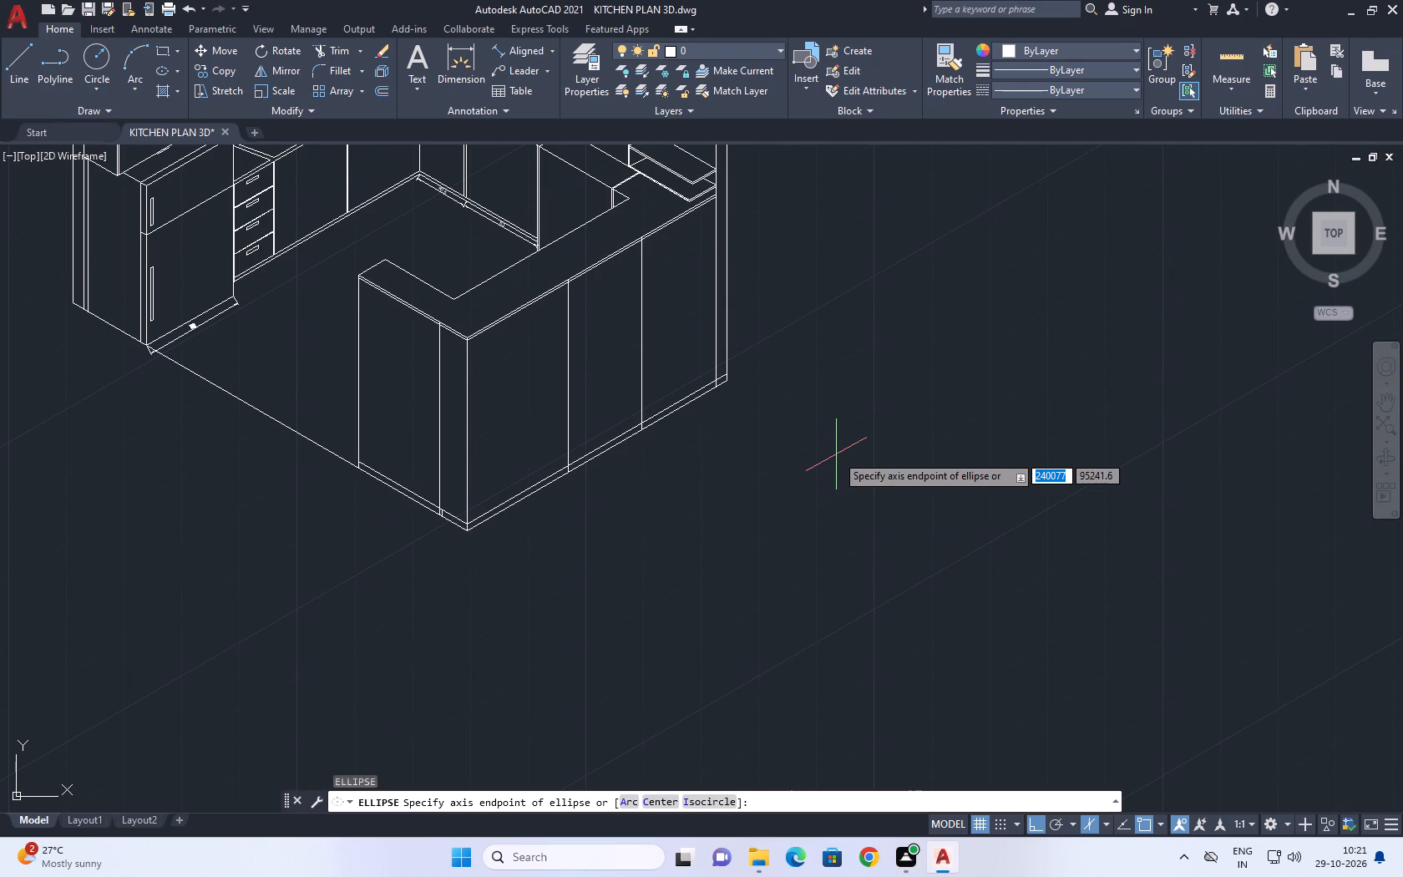
pyautogui.moveTo(793, 332); pyautogui.dragTo(701, 312, button='middle')
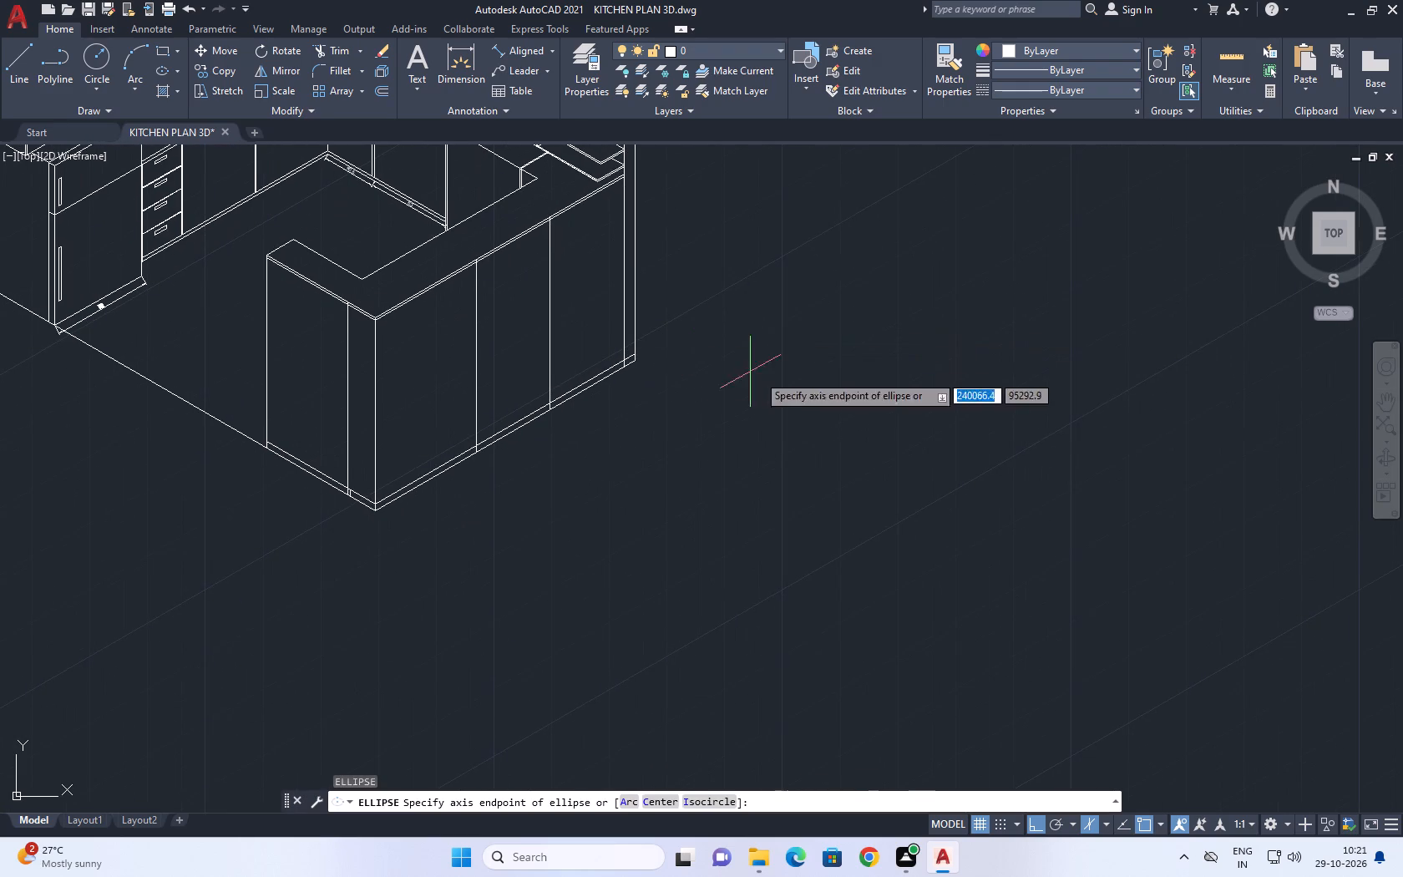
pyautogui.click(796, 410)
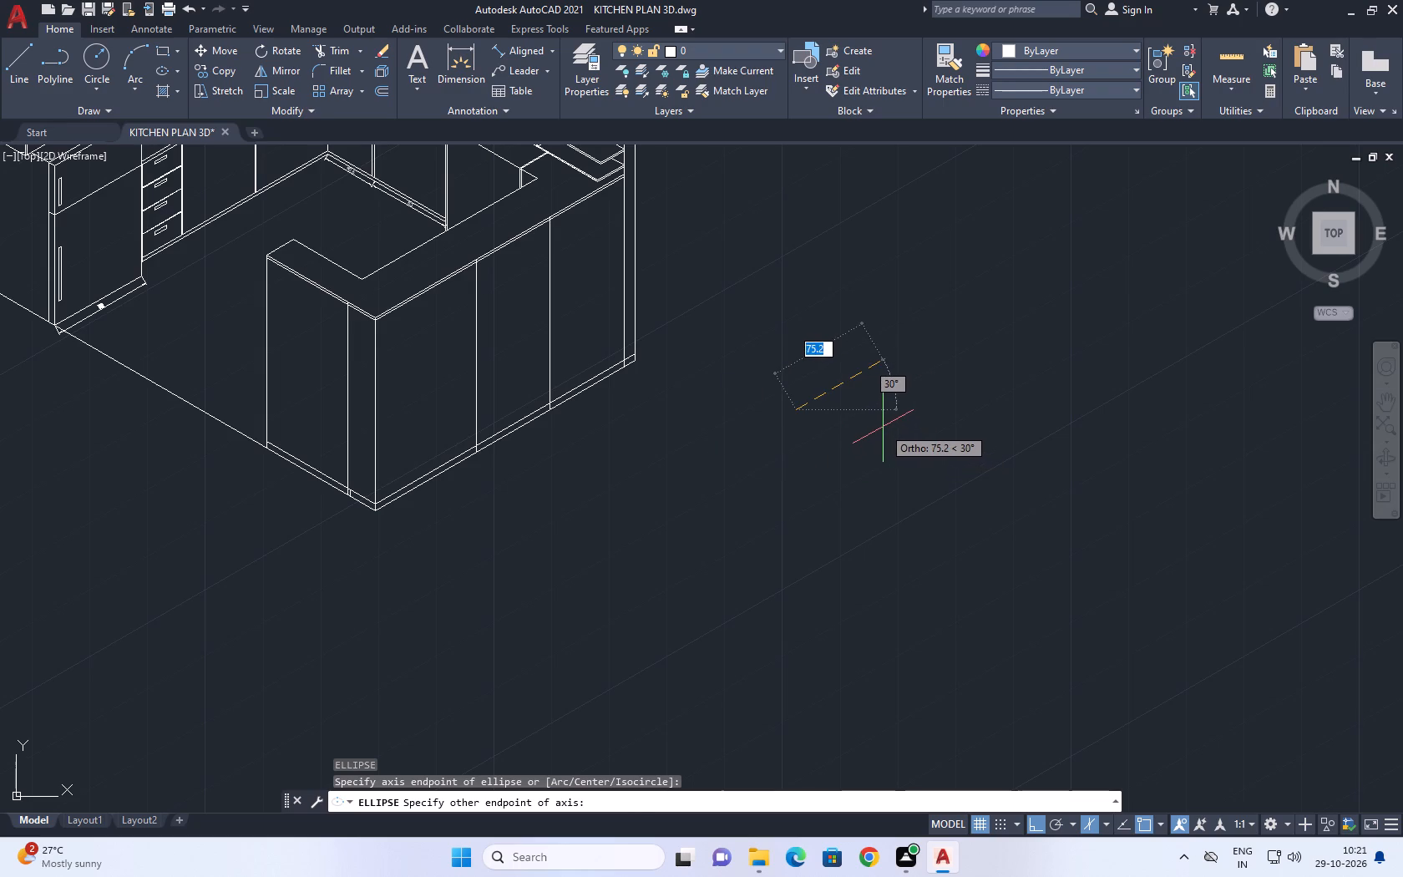
pyautogui.press('F8')
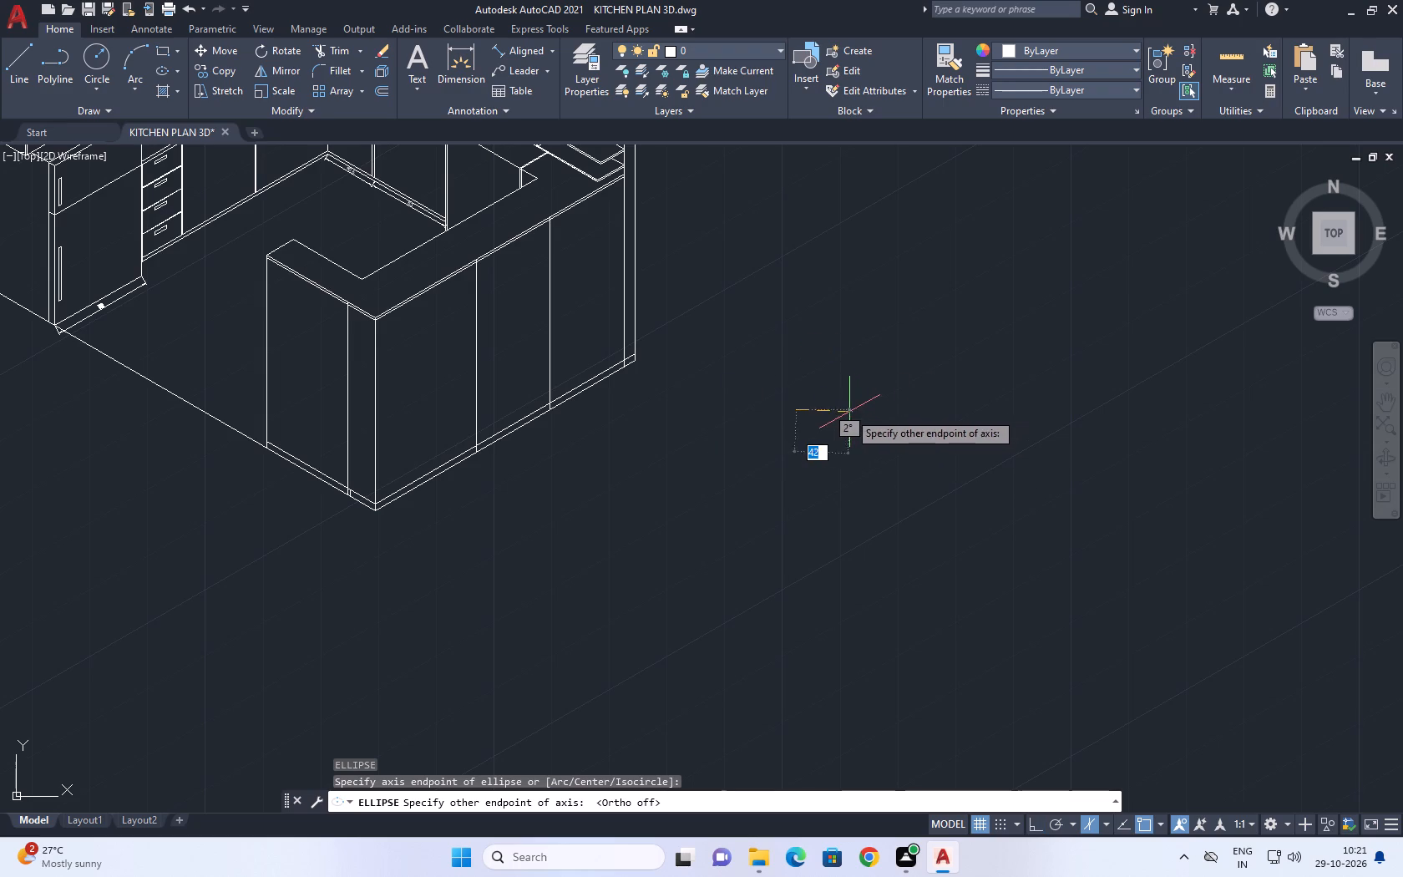
pyautogui.click(842, 413)
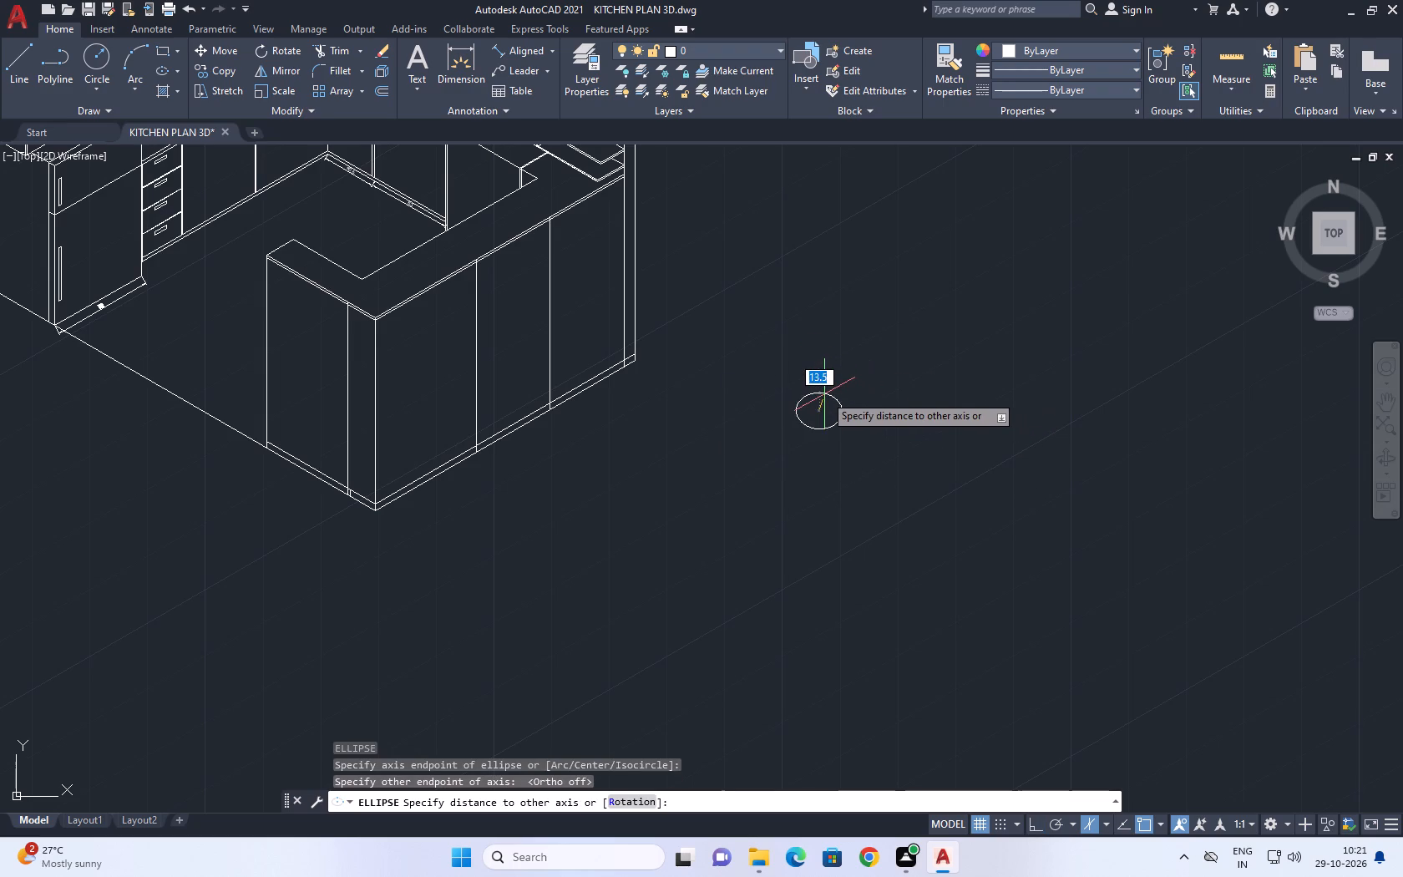
pyautogui.click(840, 396)
# Reshape the ellipse into a flat, wide form by stretching its lower quadrant inward and both side quadrants outward.
pyautogui.scroll(1, 837, 416)
pyautogui.moveTo(874, 433); pyautogui.dragTo(859, 400)
pyautogui.click(844, 375)
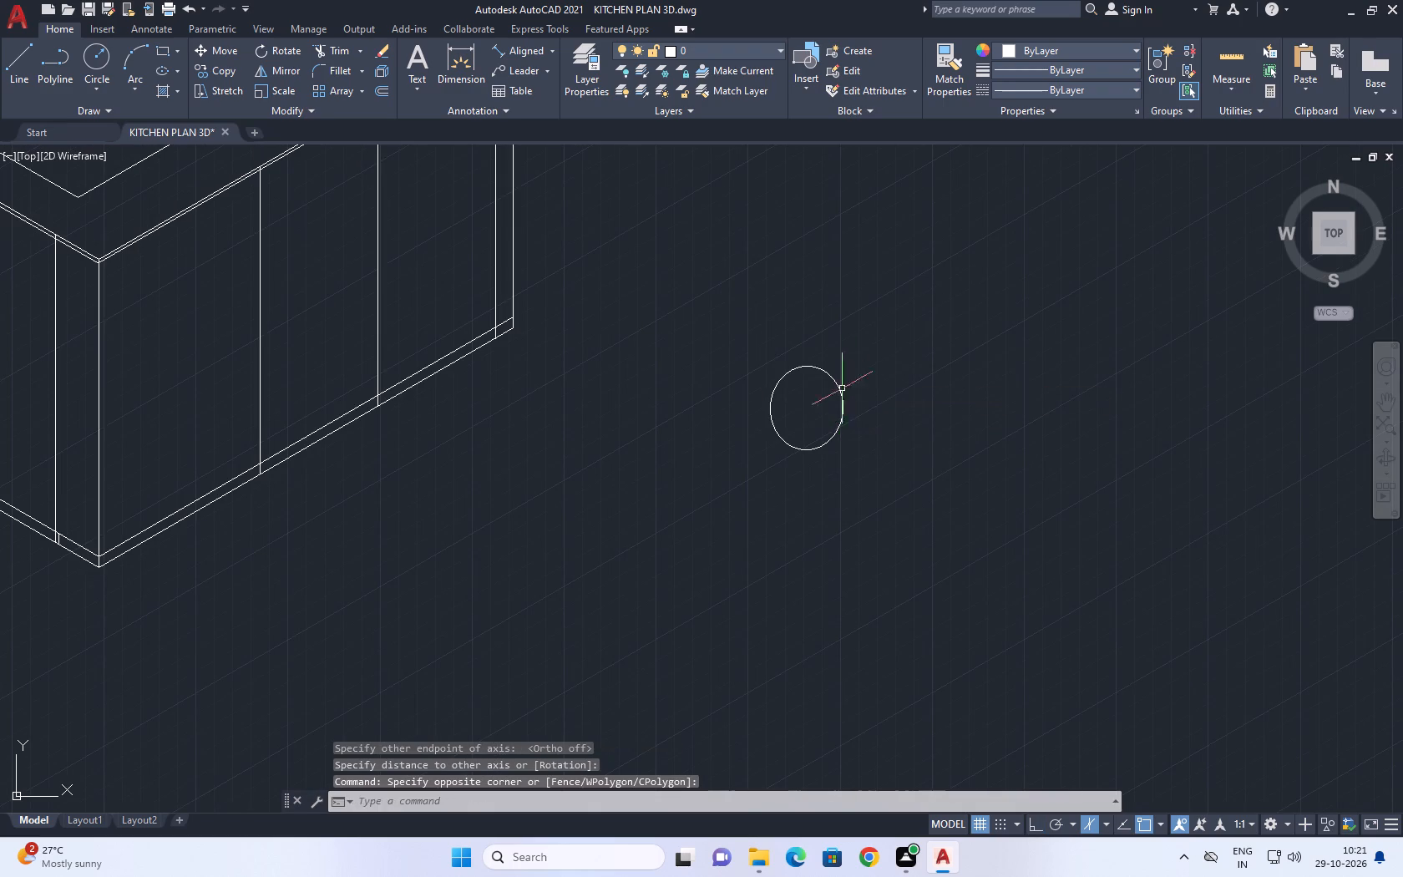
pyautogui.click(833, 448)
pyautogui.click(815, 426)
pyautogui.click(808, 450)
pyautogui.click(813, 419)
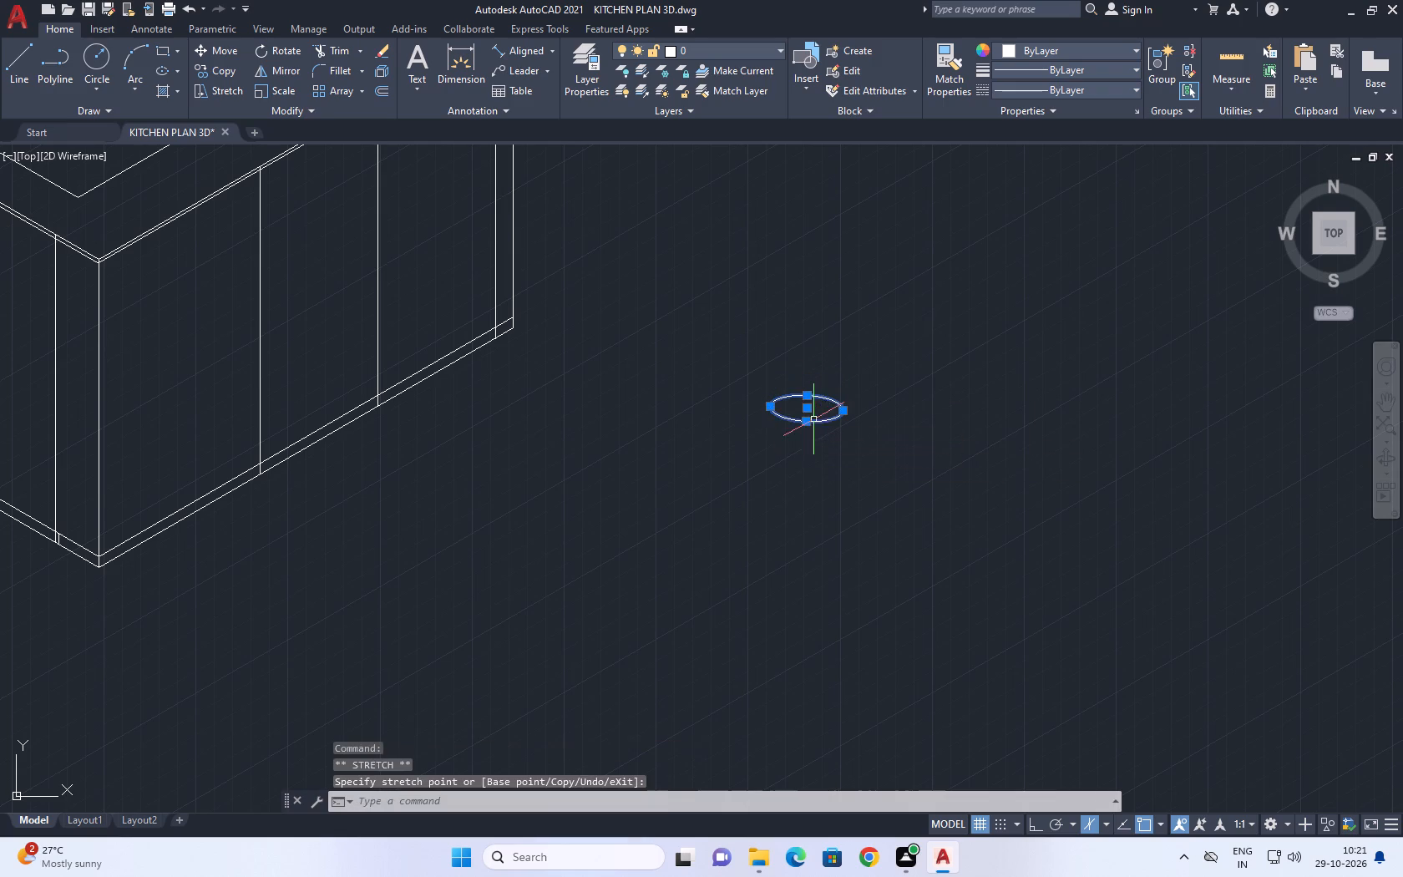
pyautogui.click(768, 406)
pyautogui.click(760, 433)
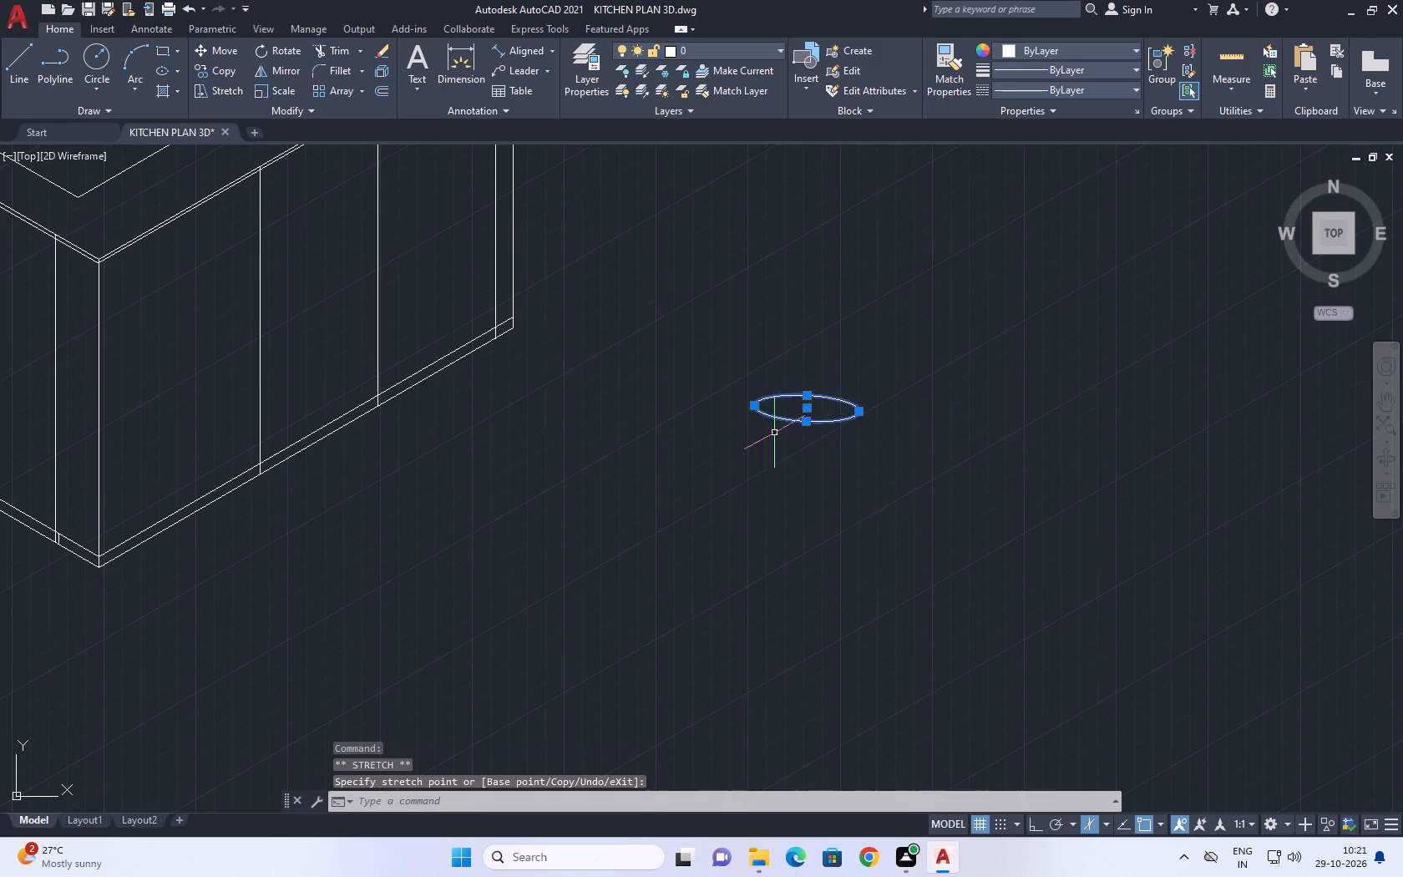
pyautogui.click(859, 413)
pyautogui.click(864, 380)
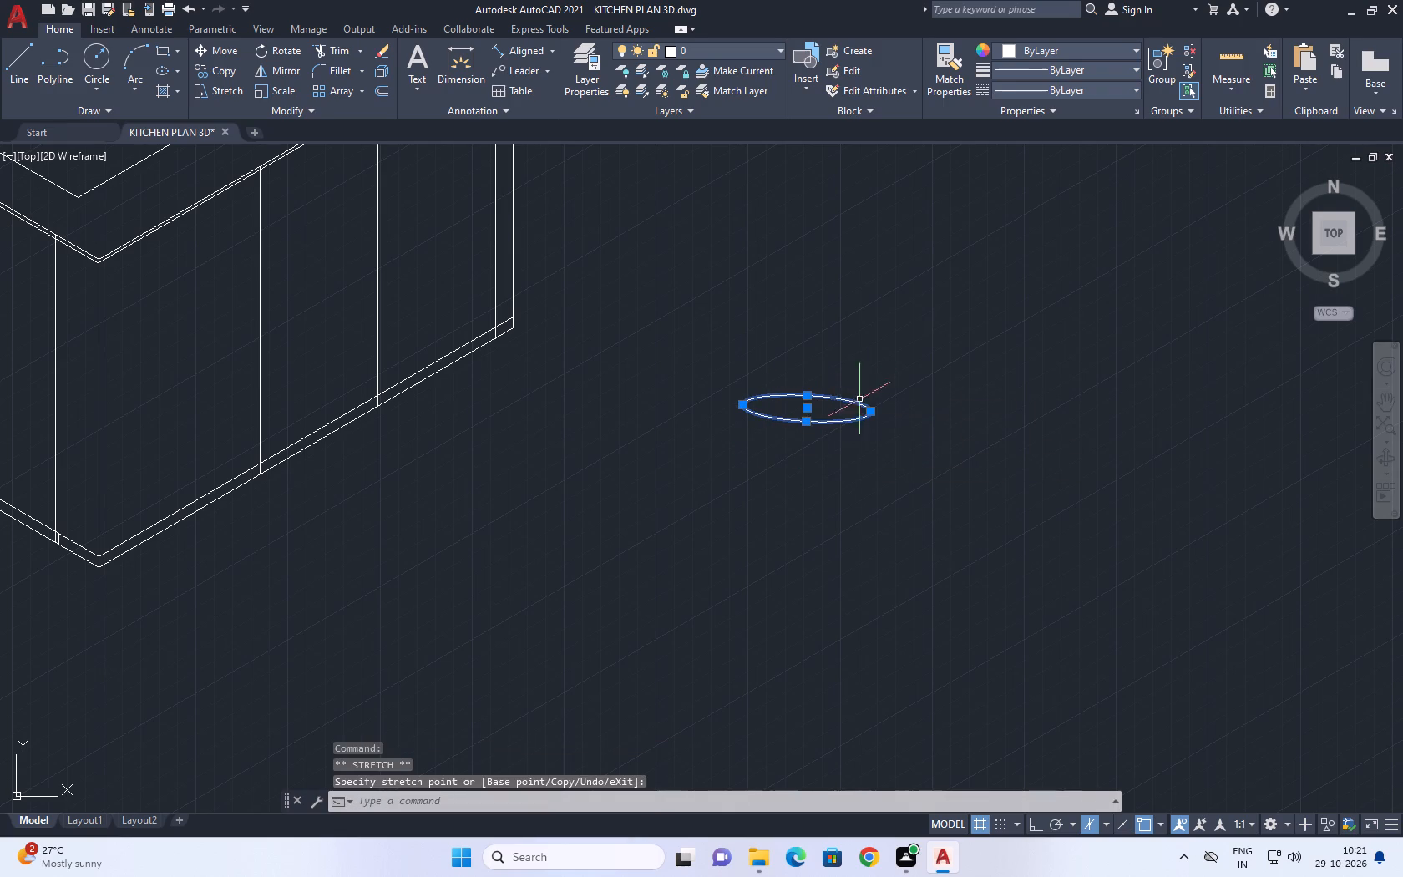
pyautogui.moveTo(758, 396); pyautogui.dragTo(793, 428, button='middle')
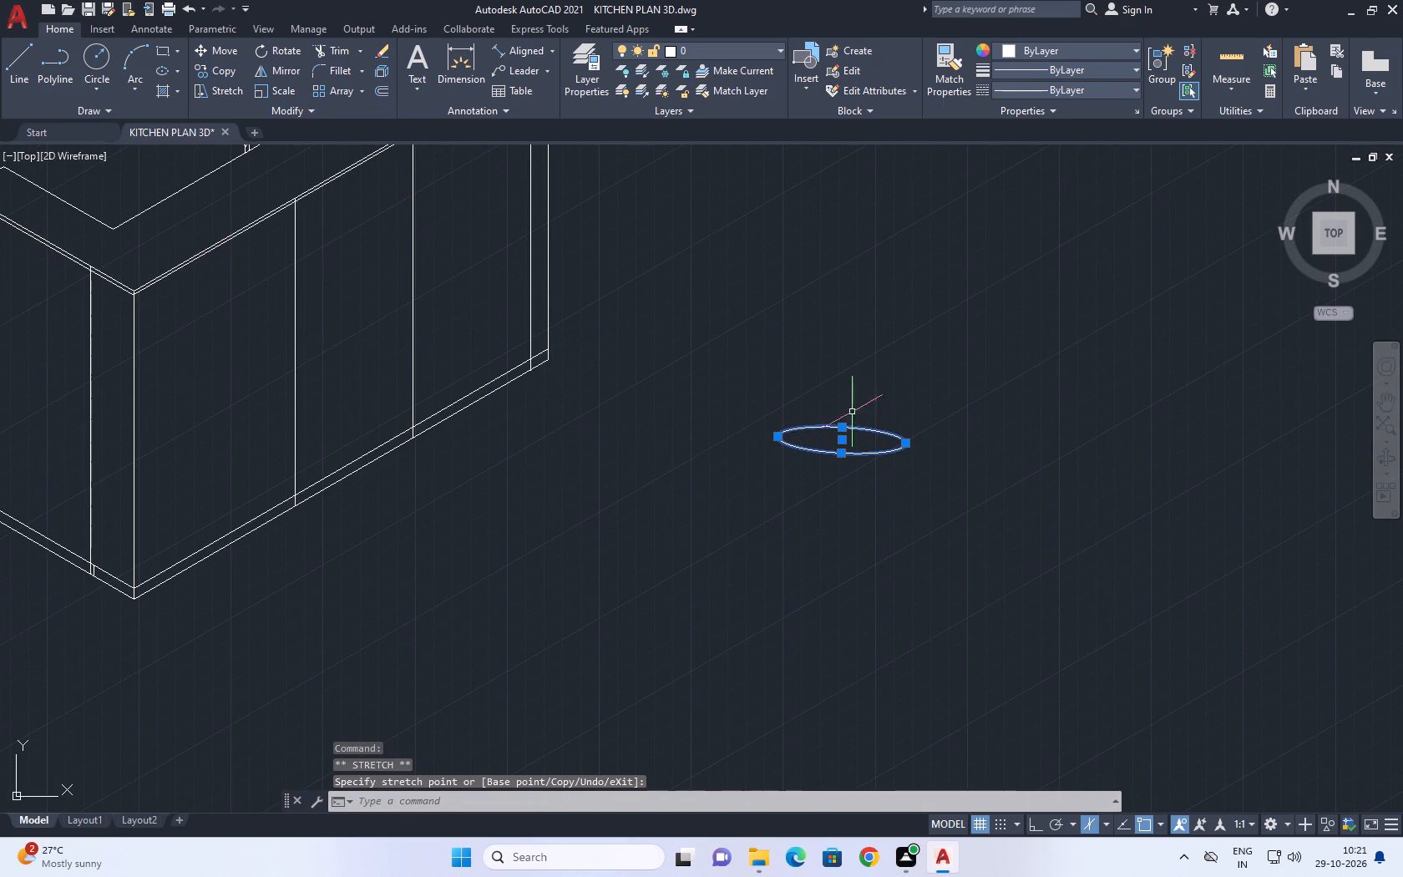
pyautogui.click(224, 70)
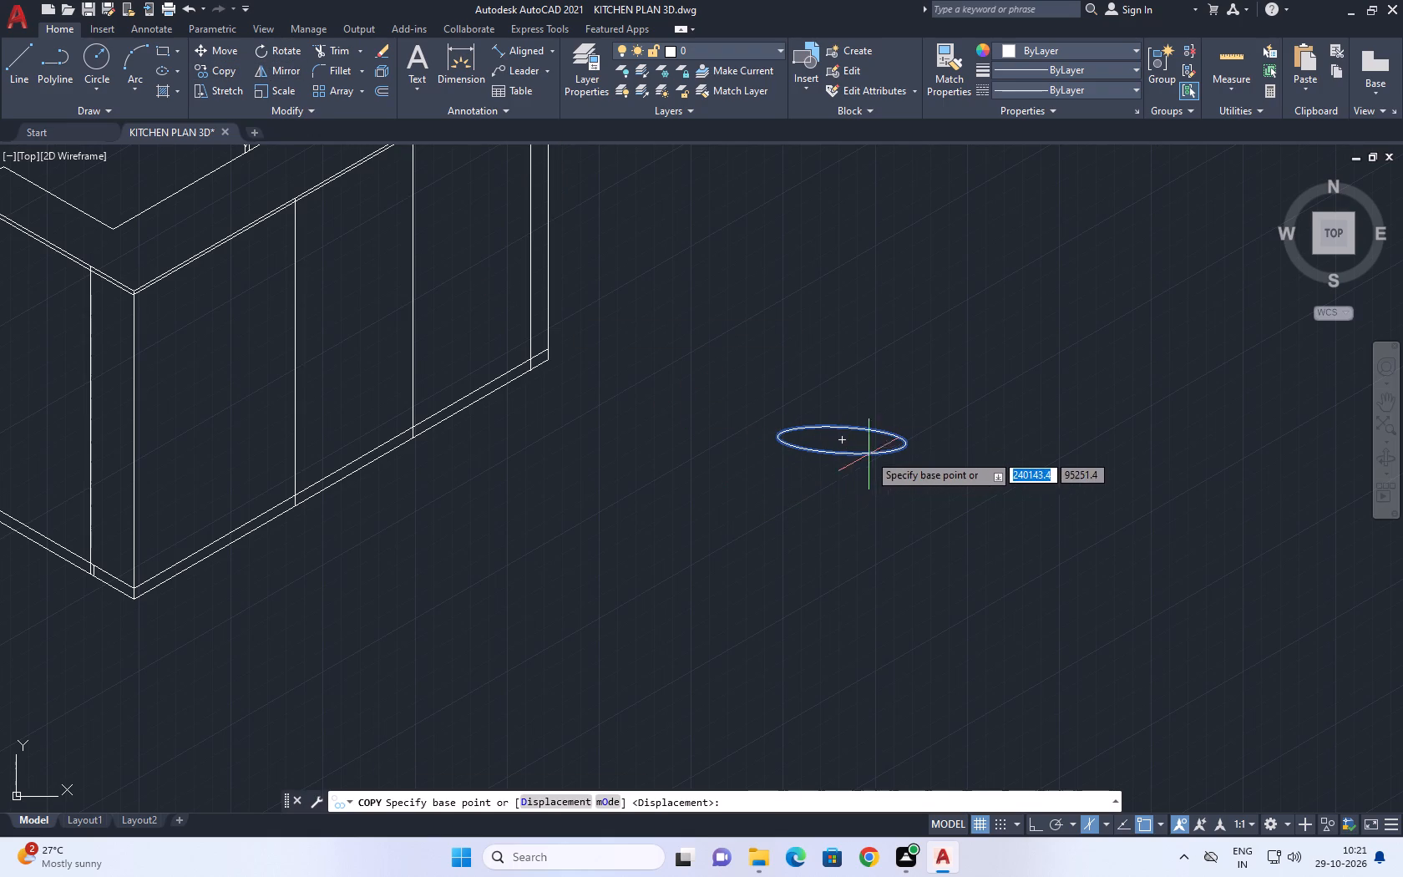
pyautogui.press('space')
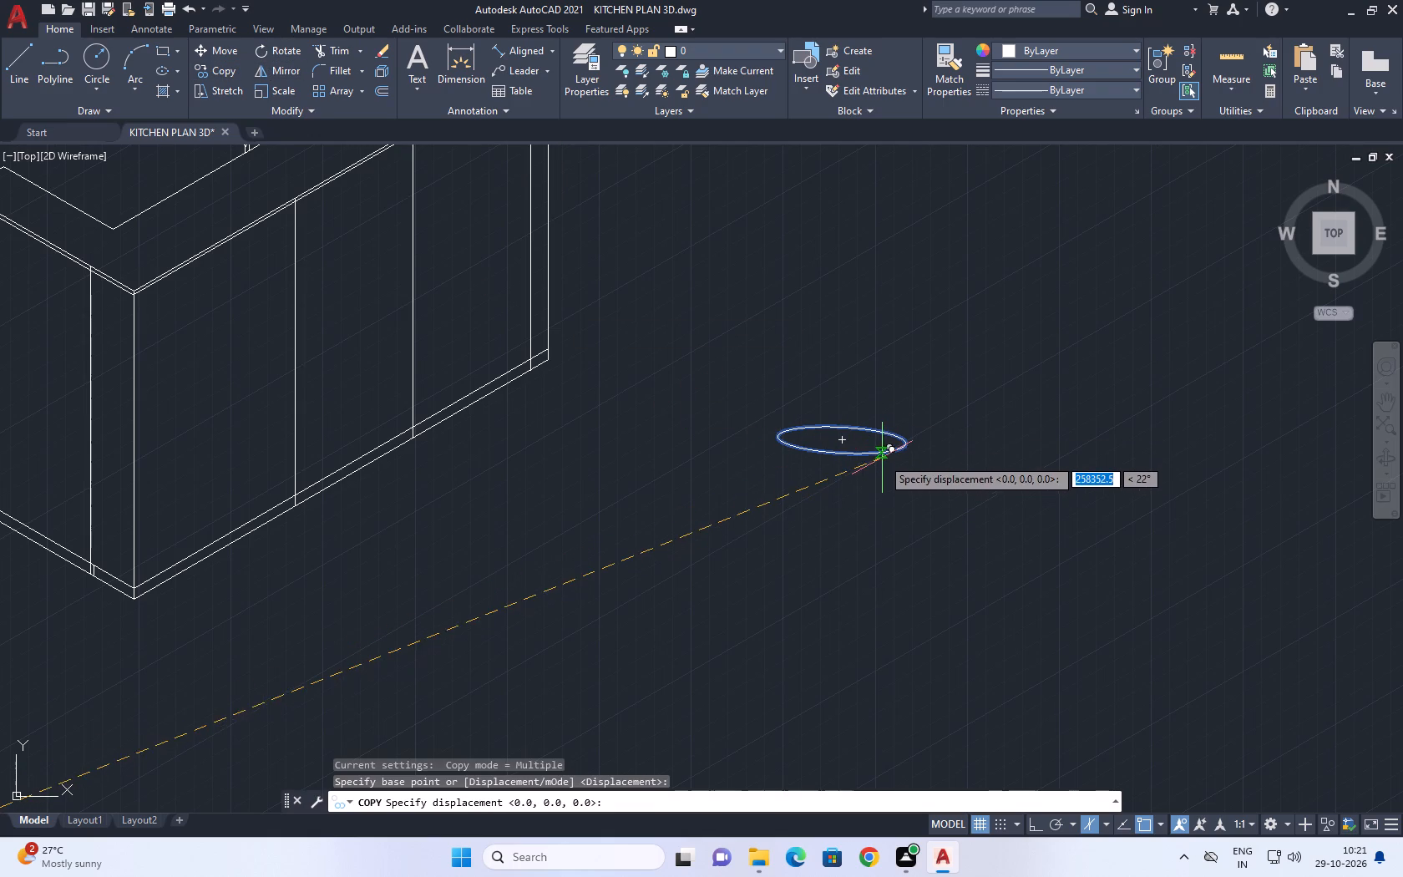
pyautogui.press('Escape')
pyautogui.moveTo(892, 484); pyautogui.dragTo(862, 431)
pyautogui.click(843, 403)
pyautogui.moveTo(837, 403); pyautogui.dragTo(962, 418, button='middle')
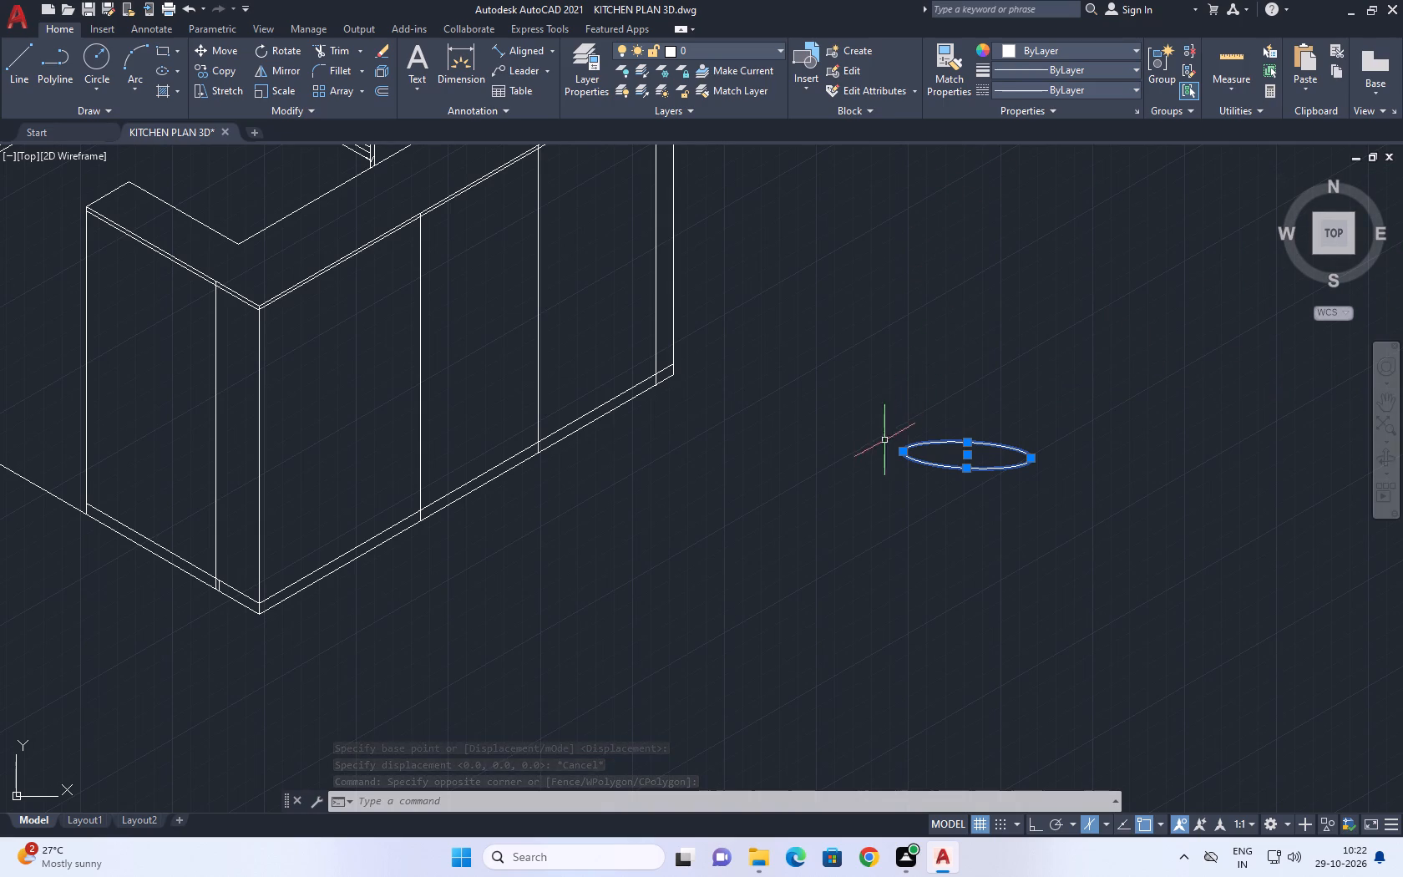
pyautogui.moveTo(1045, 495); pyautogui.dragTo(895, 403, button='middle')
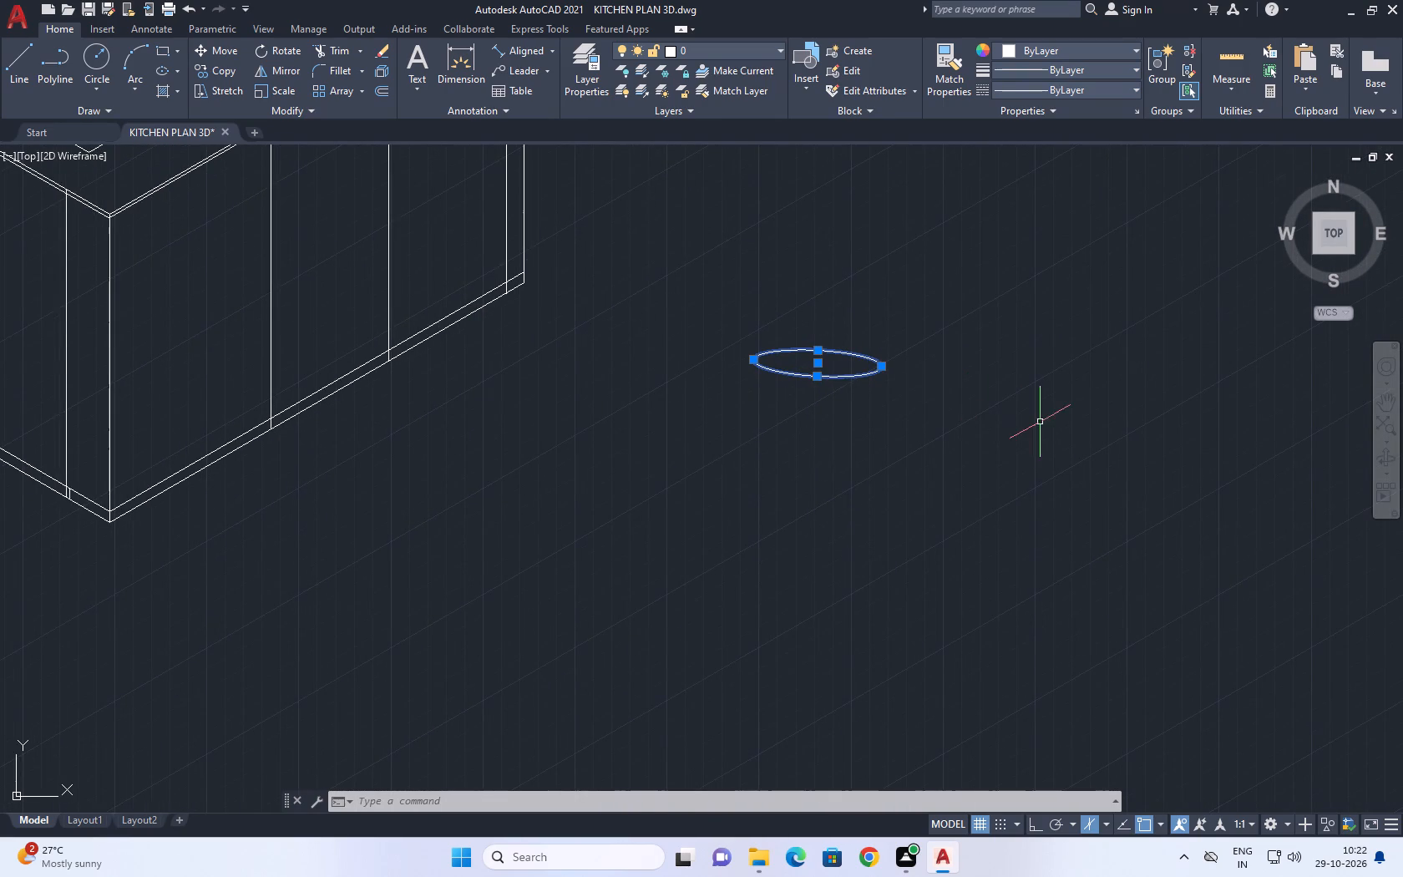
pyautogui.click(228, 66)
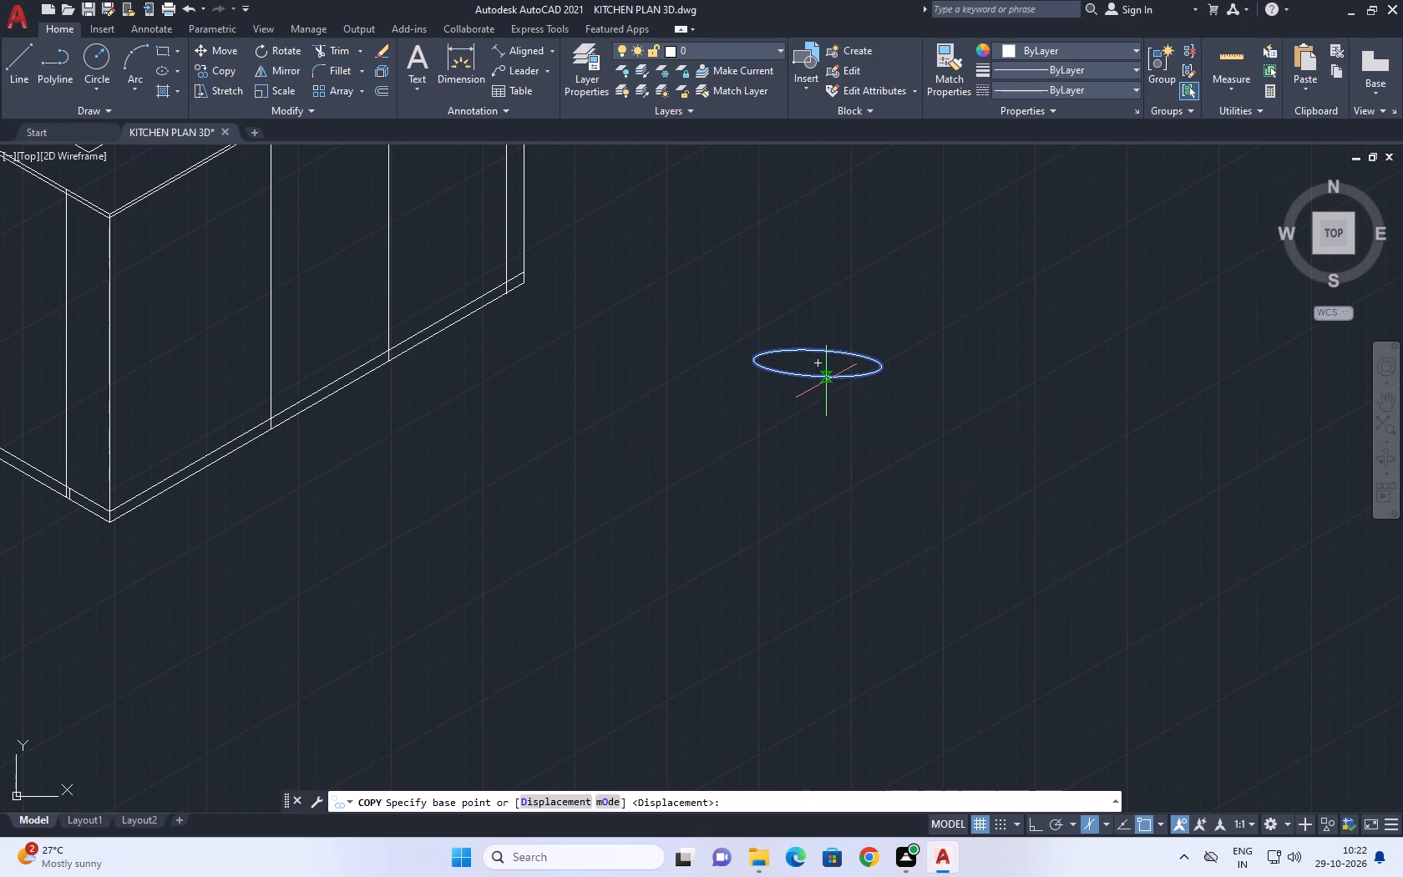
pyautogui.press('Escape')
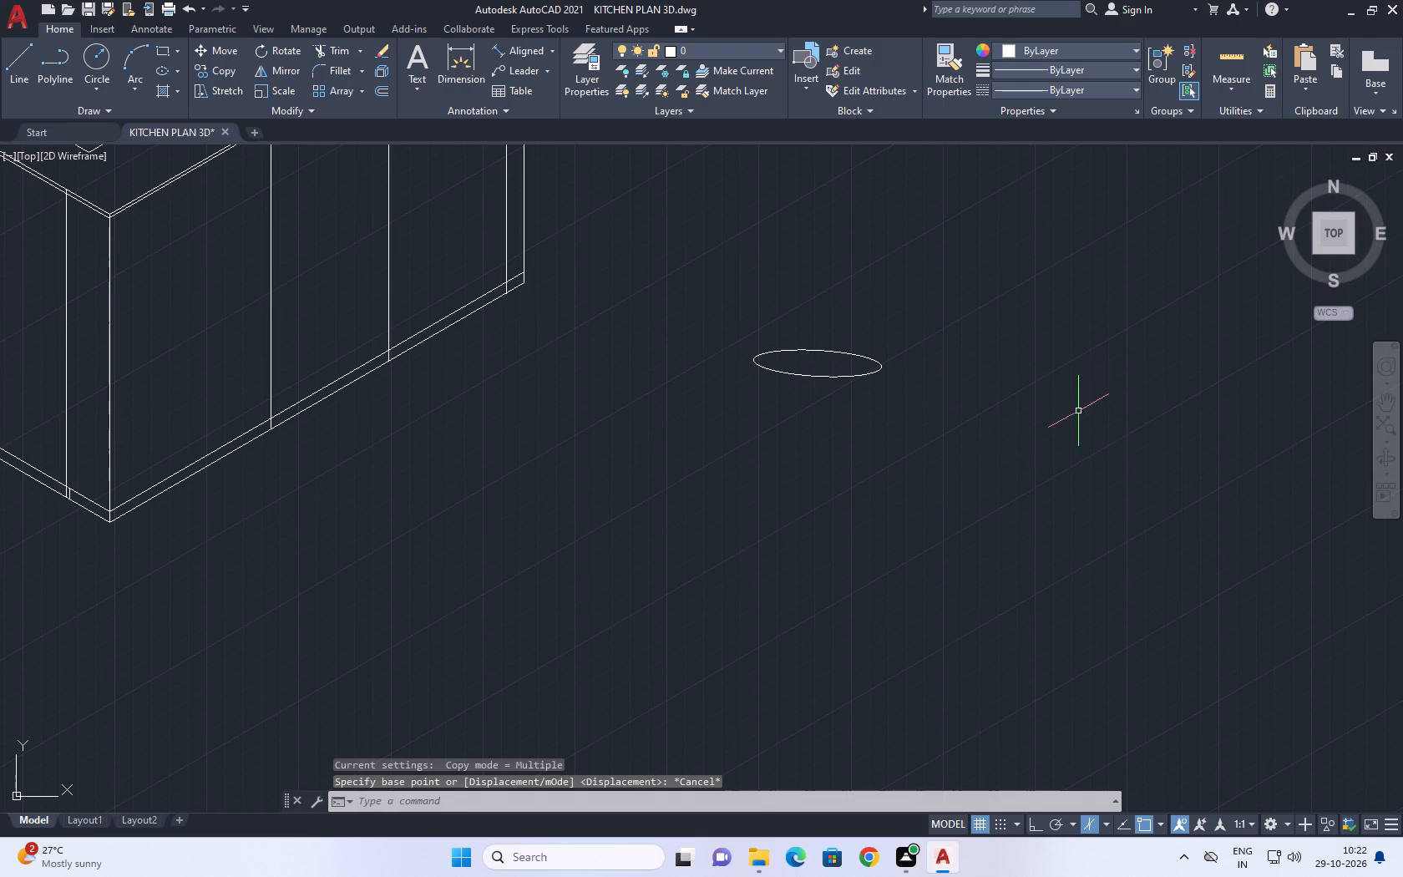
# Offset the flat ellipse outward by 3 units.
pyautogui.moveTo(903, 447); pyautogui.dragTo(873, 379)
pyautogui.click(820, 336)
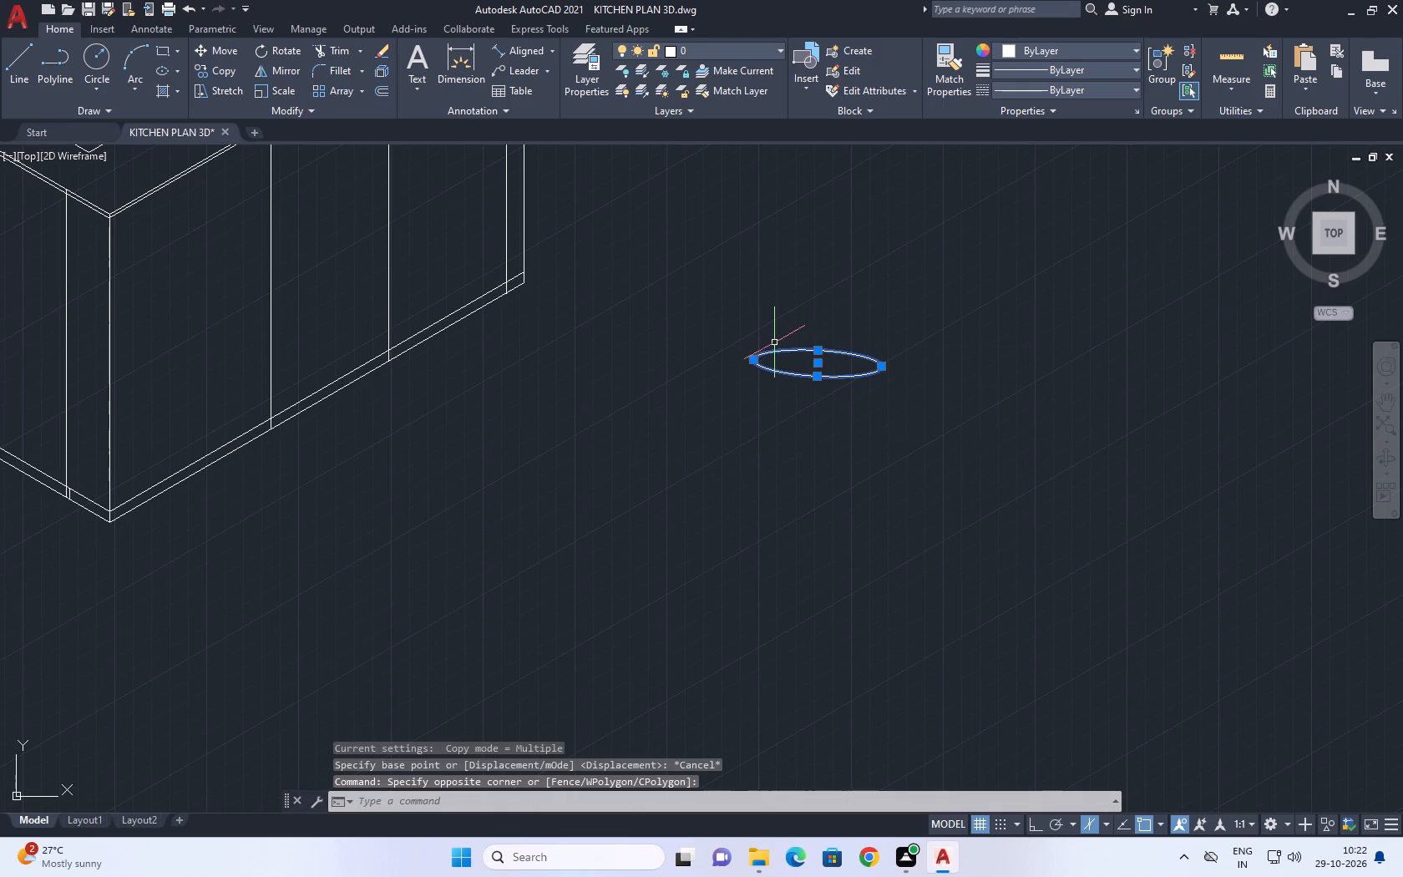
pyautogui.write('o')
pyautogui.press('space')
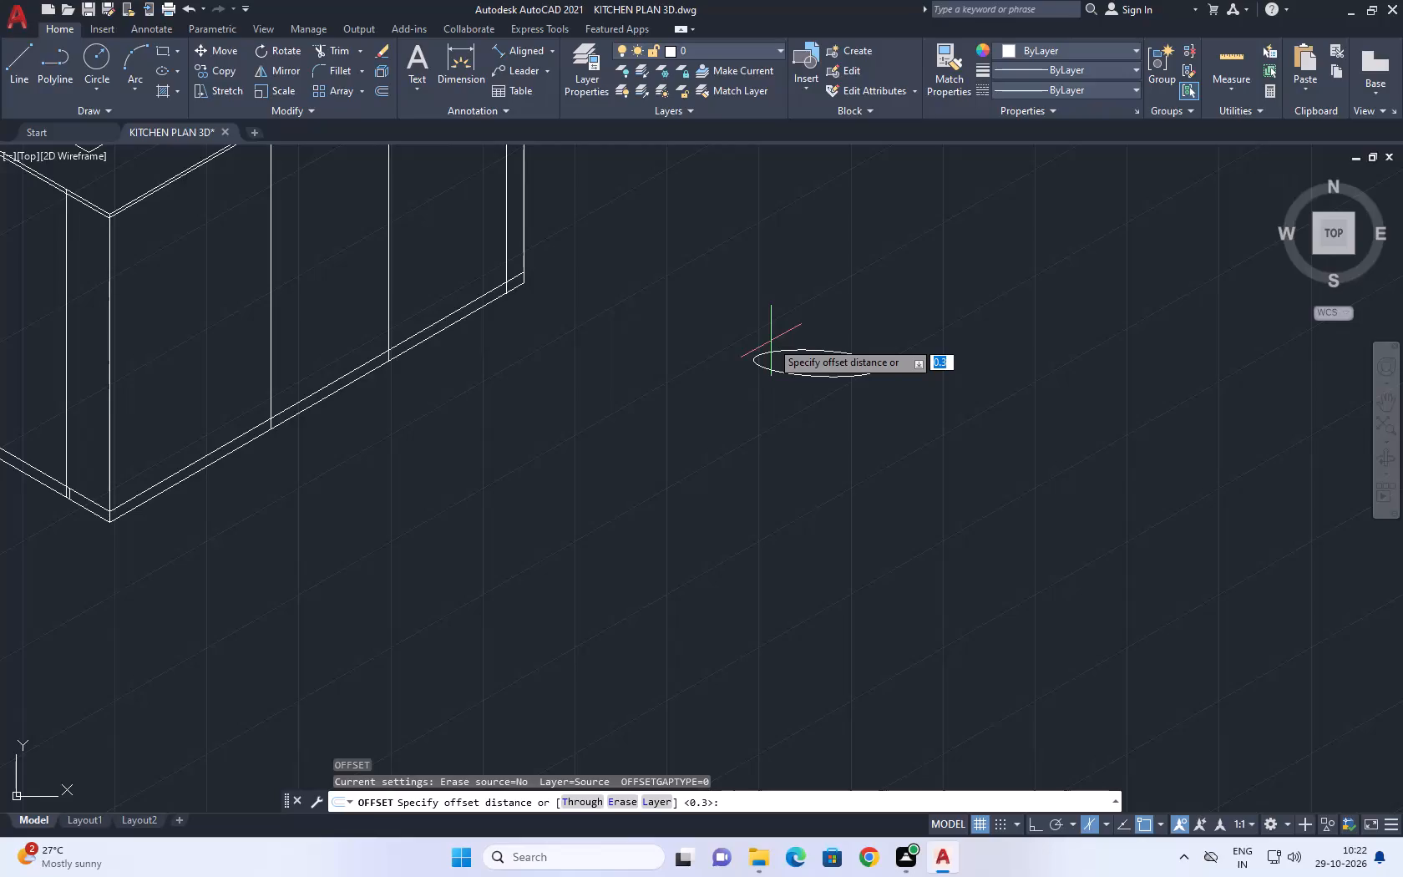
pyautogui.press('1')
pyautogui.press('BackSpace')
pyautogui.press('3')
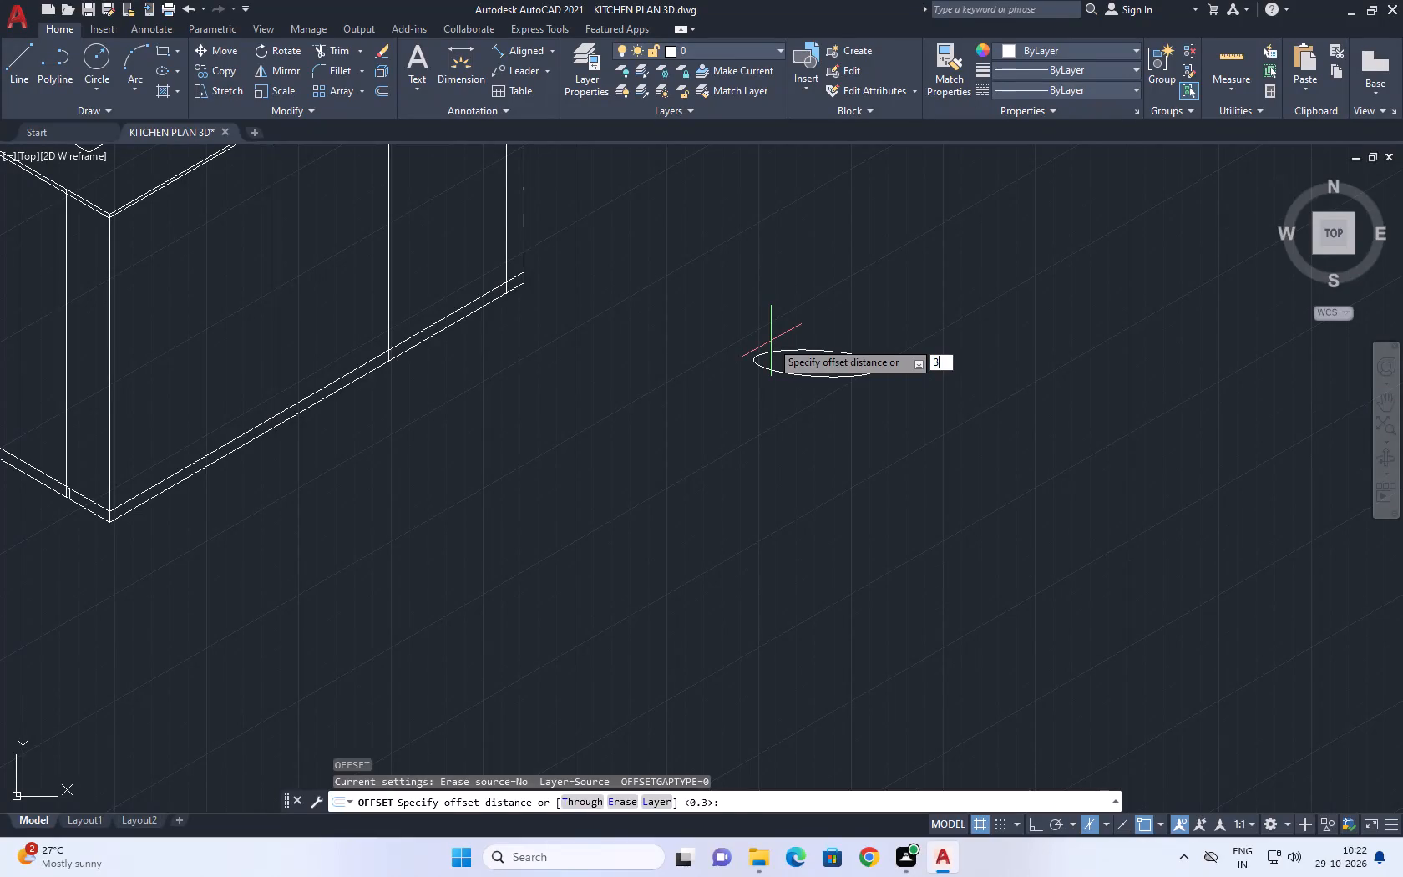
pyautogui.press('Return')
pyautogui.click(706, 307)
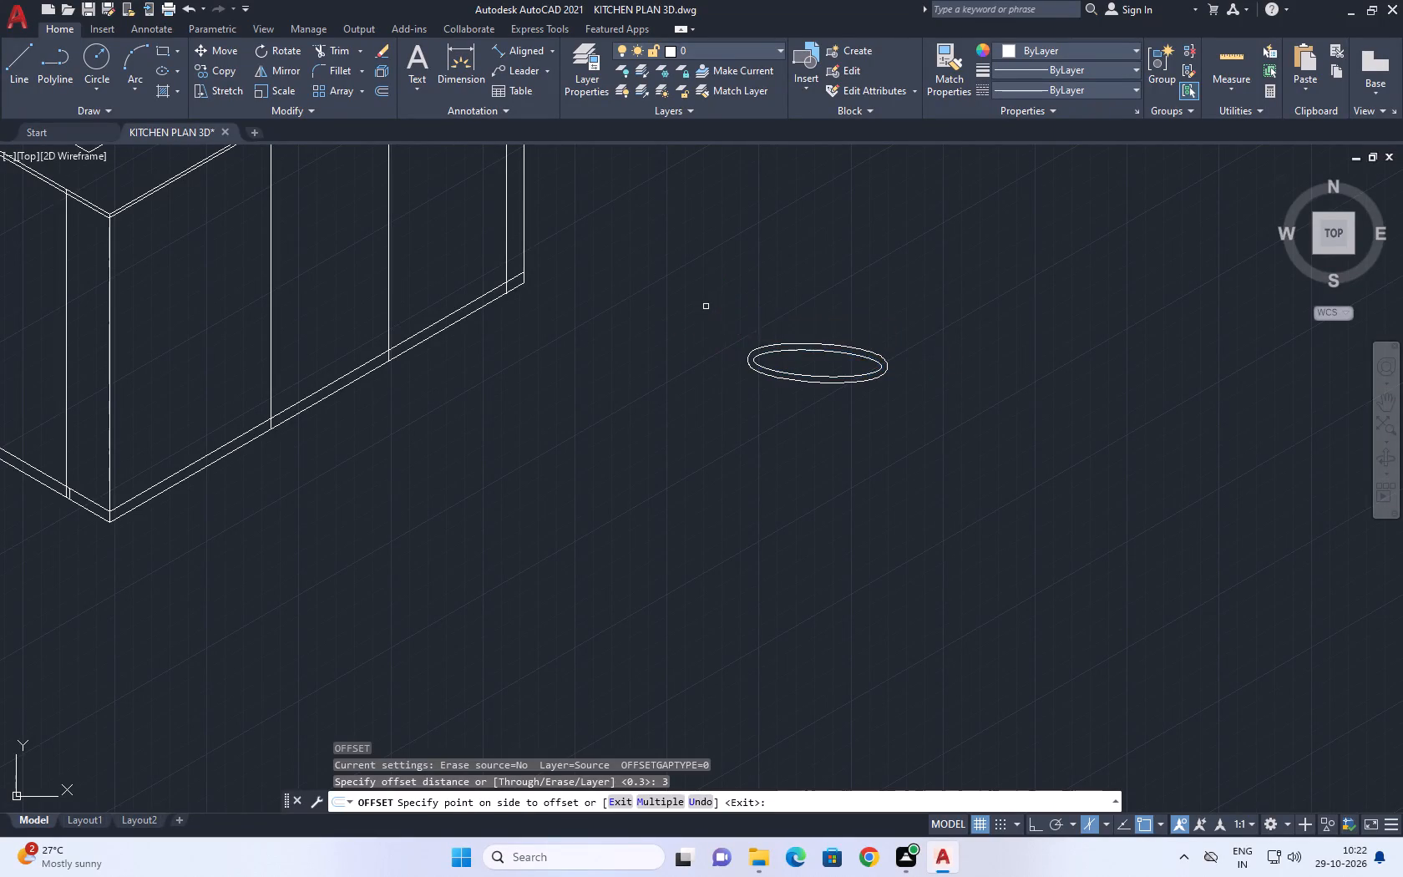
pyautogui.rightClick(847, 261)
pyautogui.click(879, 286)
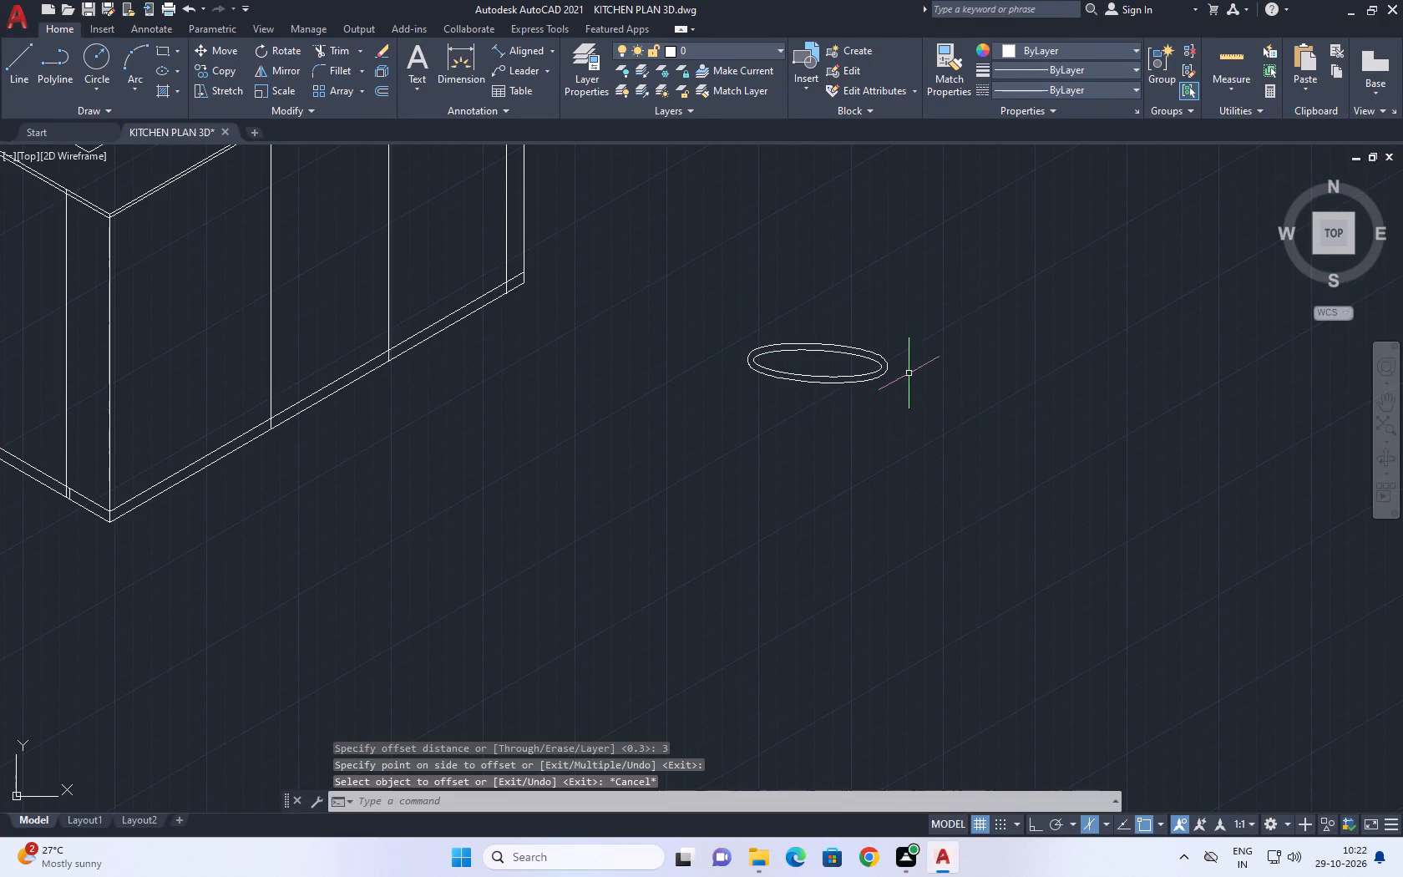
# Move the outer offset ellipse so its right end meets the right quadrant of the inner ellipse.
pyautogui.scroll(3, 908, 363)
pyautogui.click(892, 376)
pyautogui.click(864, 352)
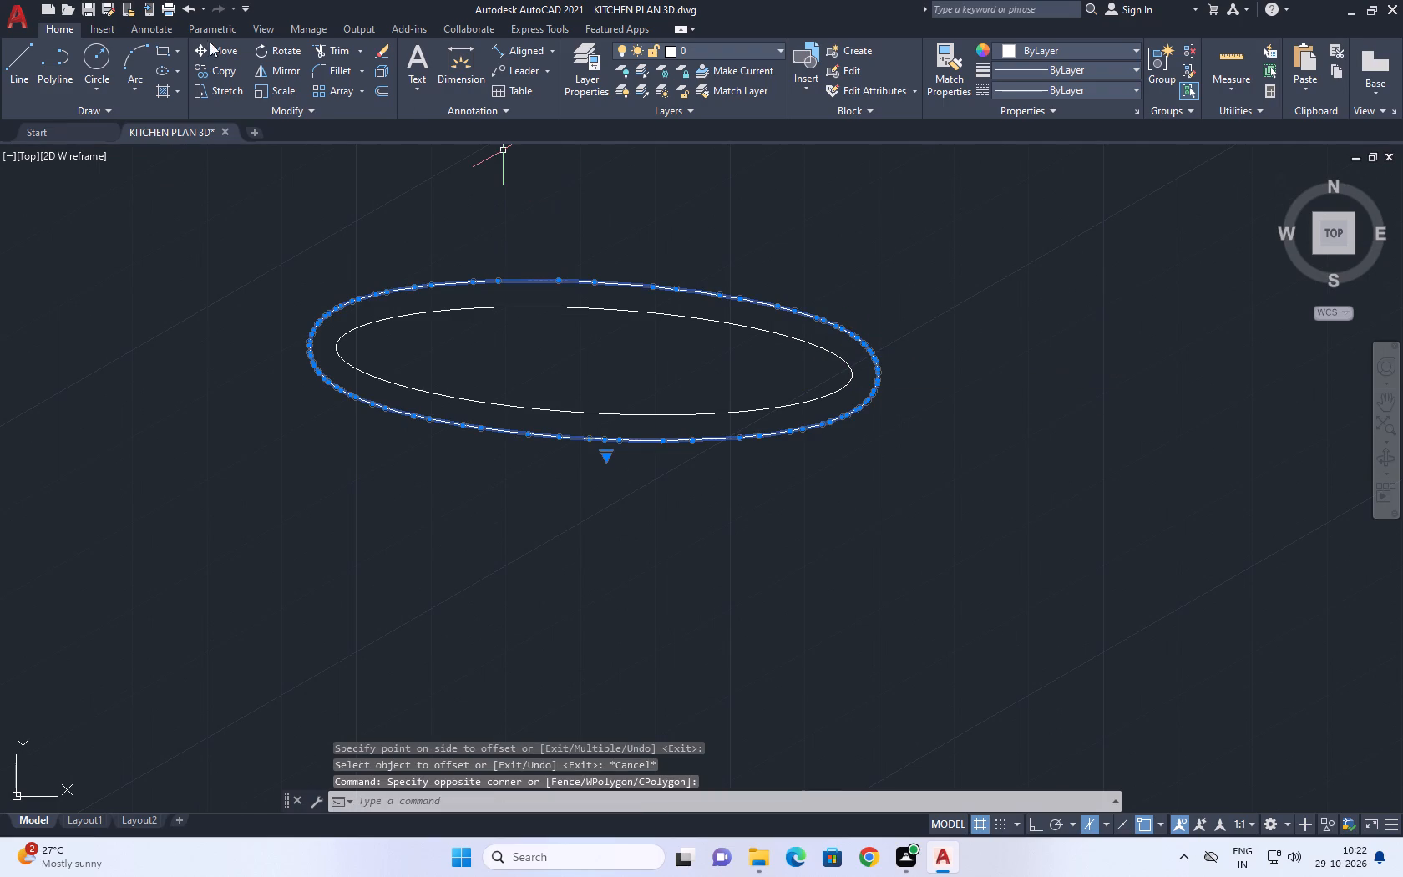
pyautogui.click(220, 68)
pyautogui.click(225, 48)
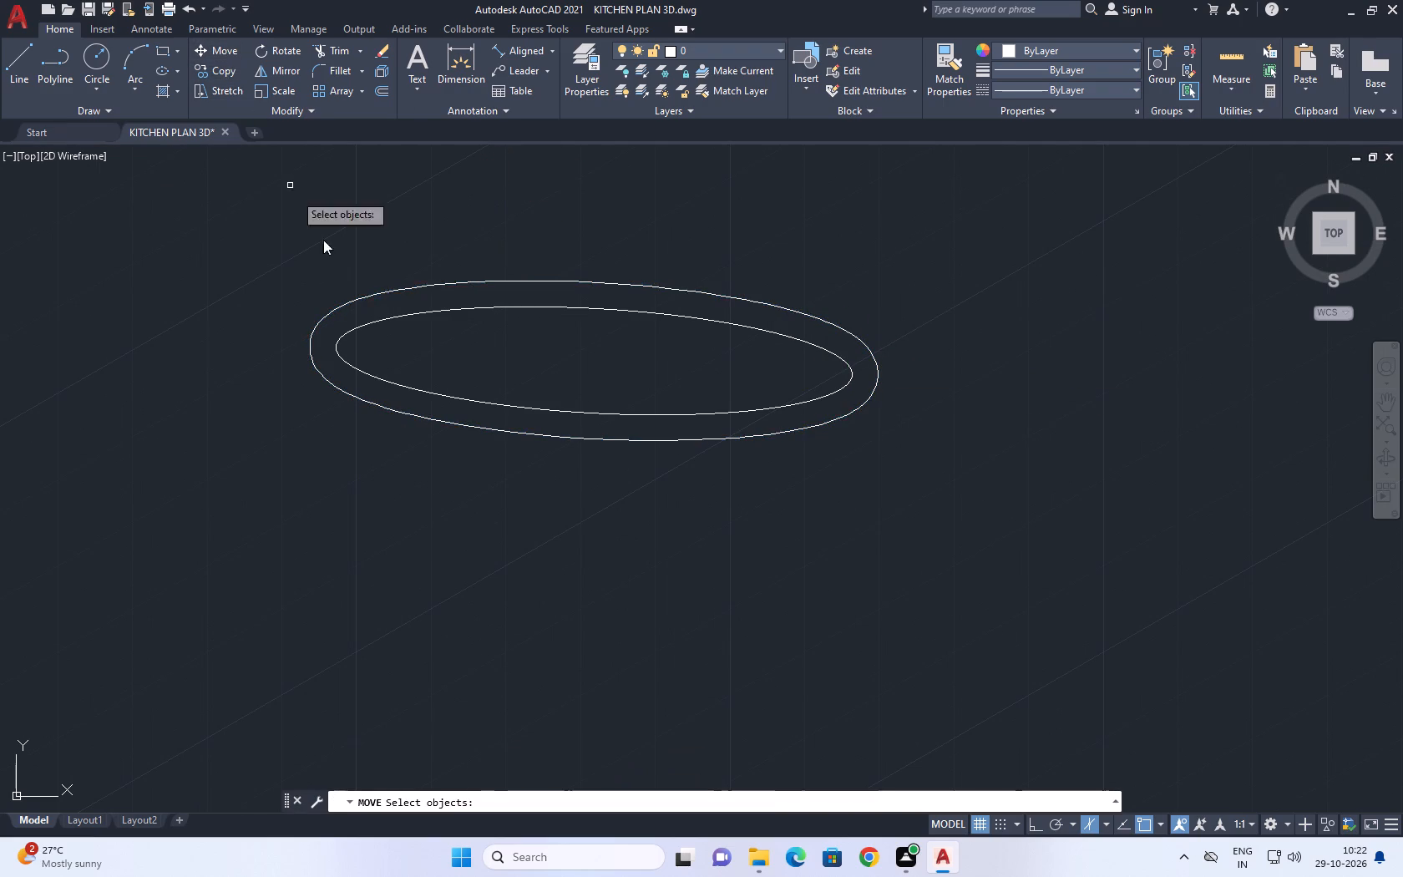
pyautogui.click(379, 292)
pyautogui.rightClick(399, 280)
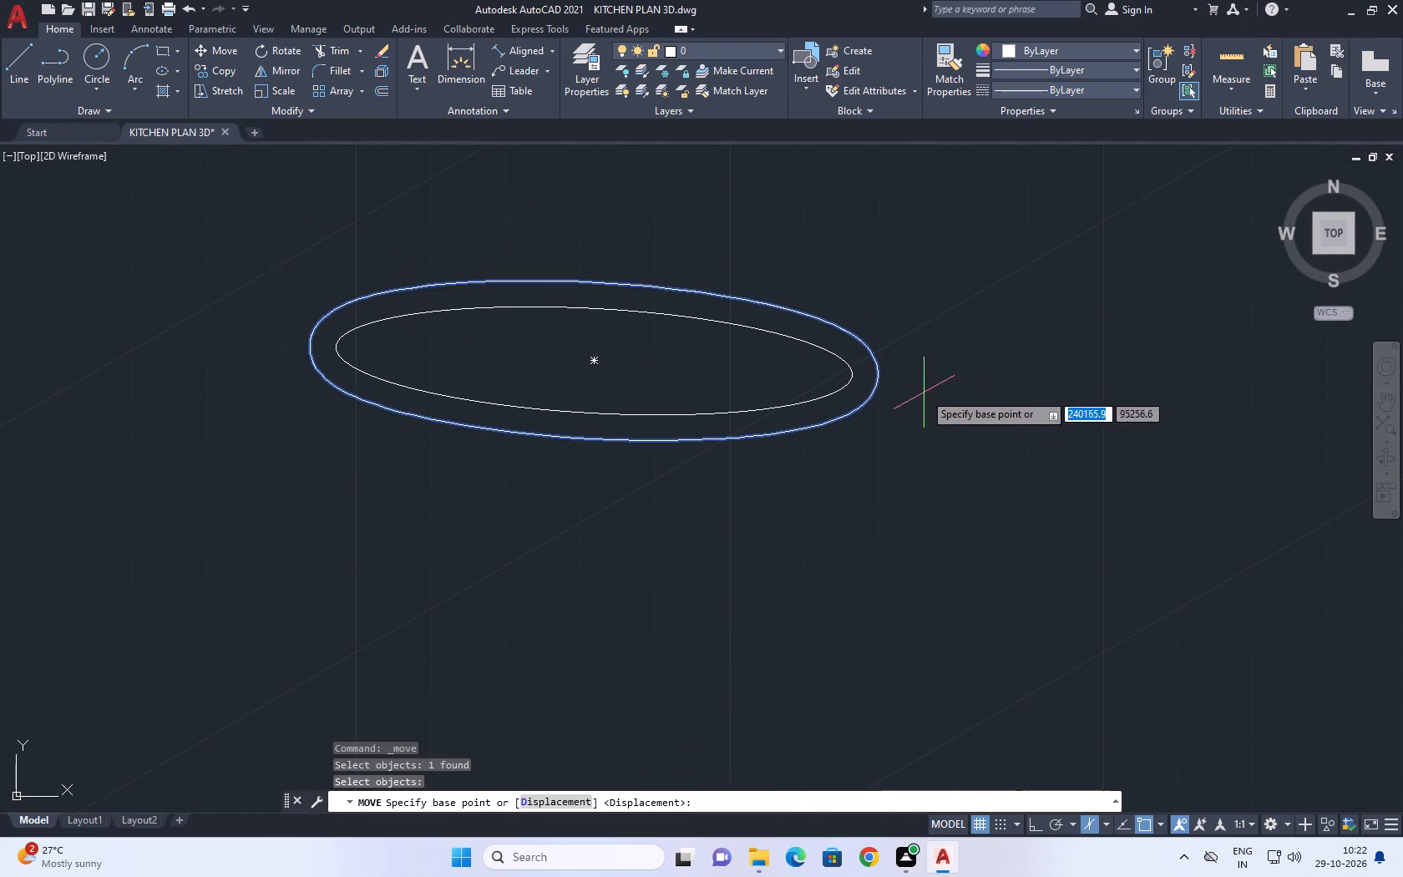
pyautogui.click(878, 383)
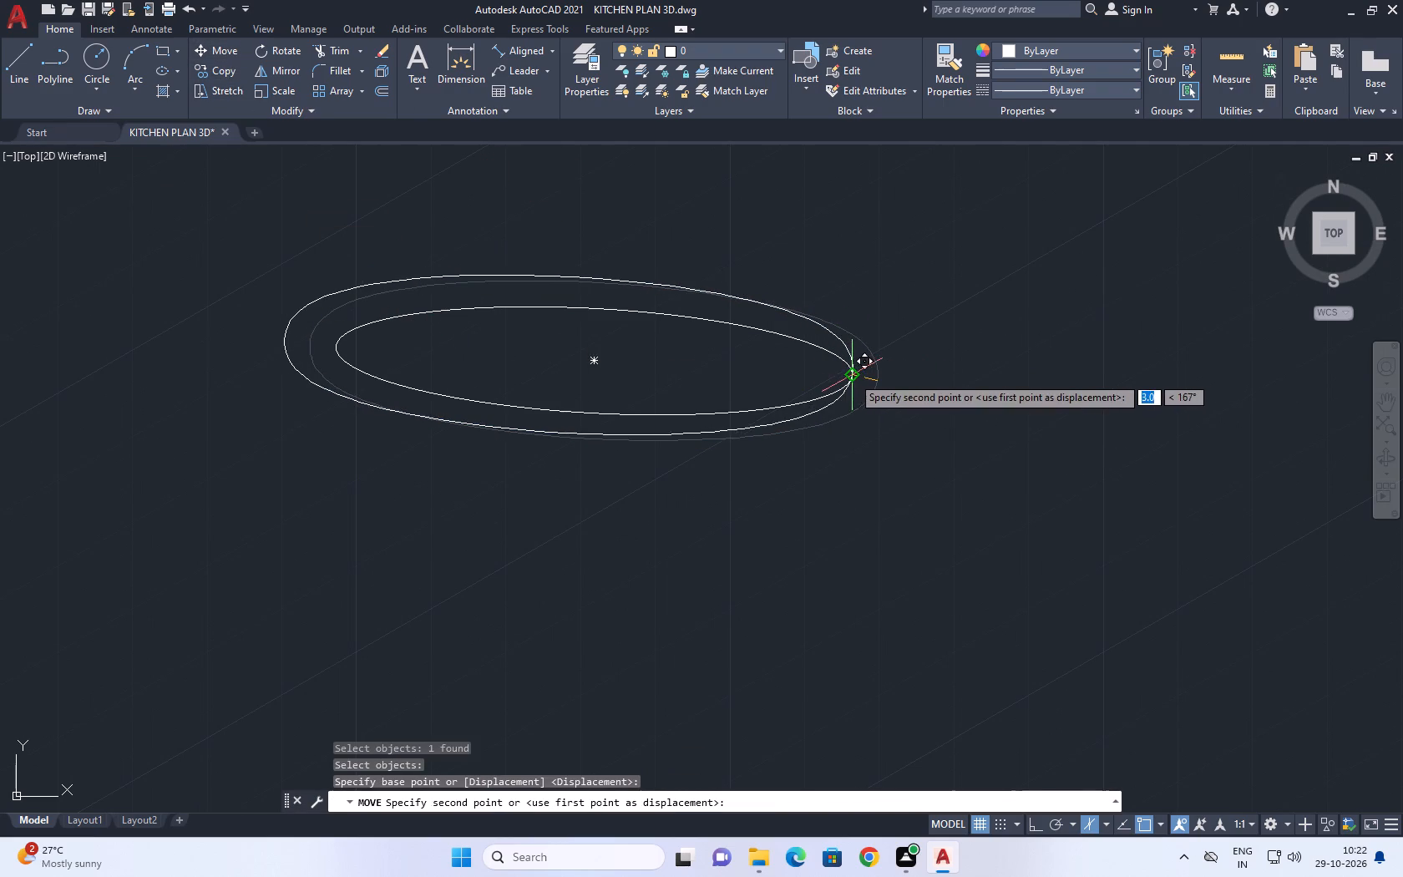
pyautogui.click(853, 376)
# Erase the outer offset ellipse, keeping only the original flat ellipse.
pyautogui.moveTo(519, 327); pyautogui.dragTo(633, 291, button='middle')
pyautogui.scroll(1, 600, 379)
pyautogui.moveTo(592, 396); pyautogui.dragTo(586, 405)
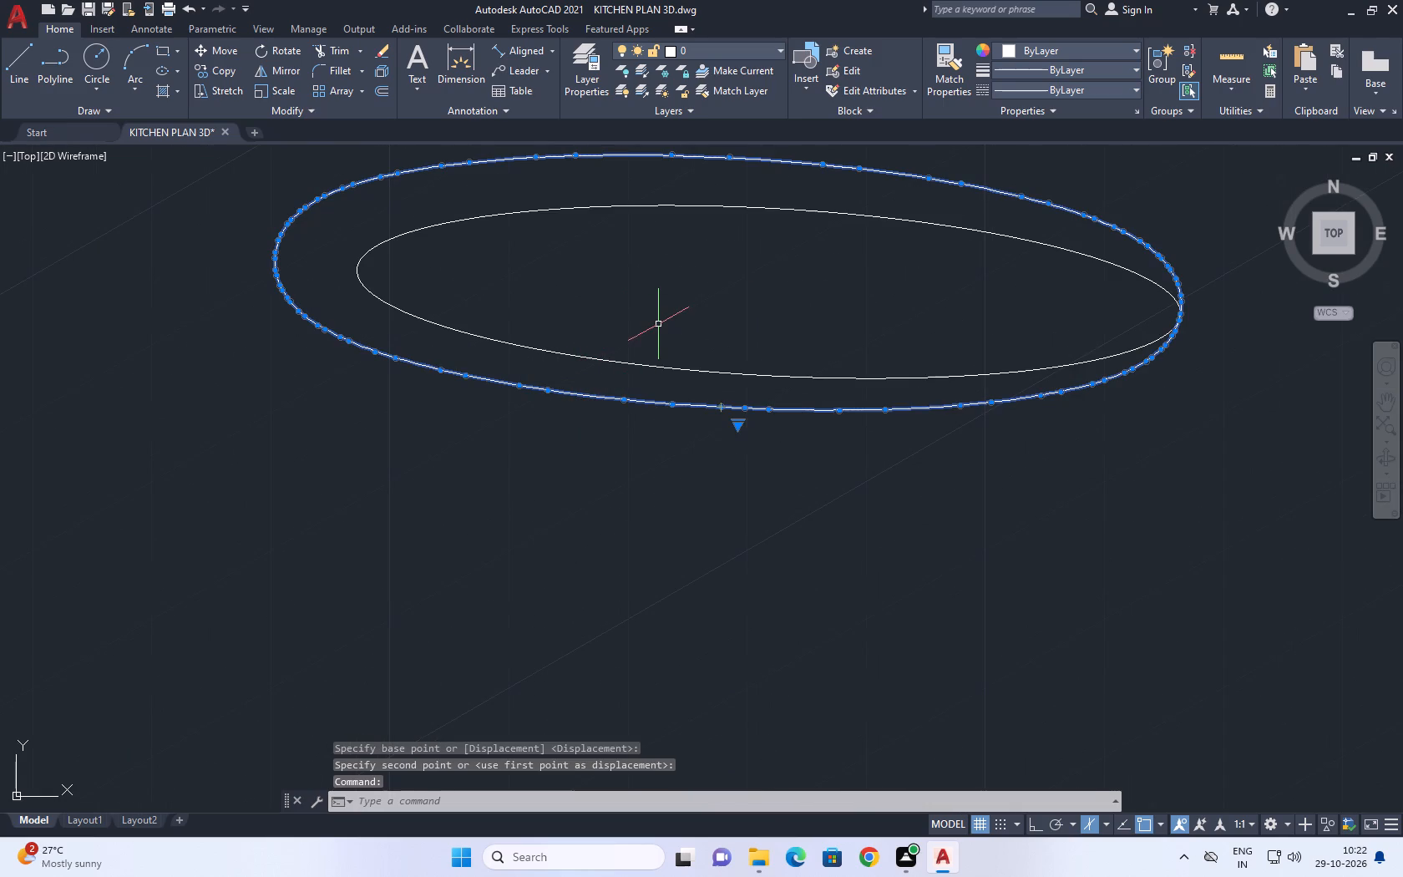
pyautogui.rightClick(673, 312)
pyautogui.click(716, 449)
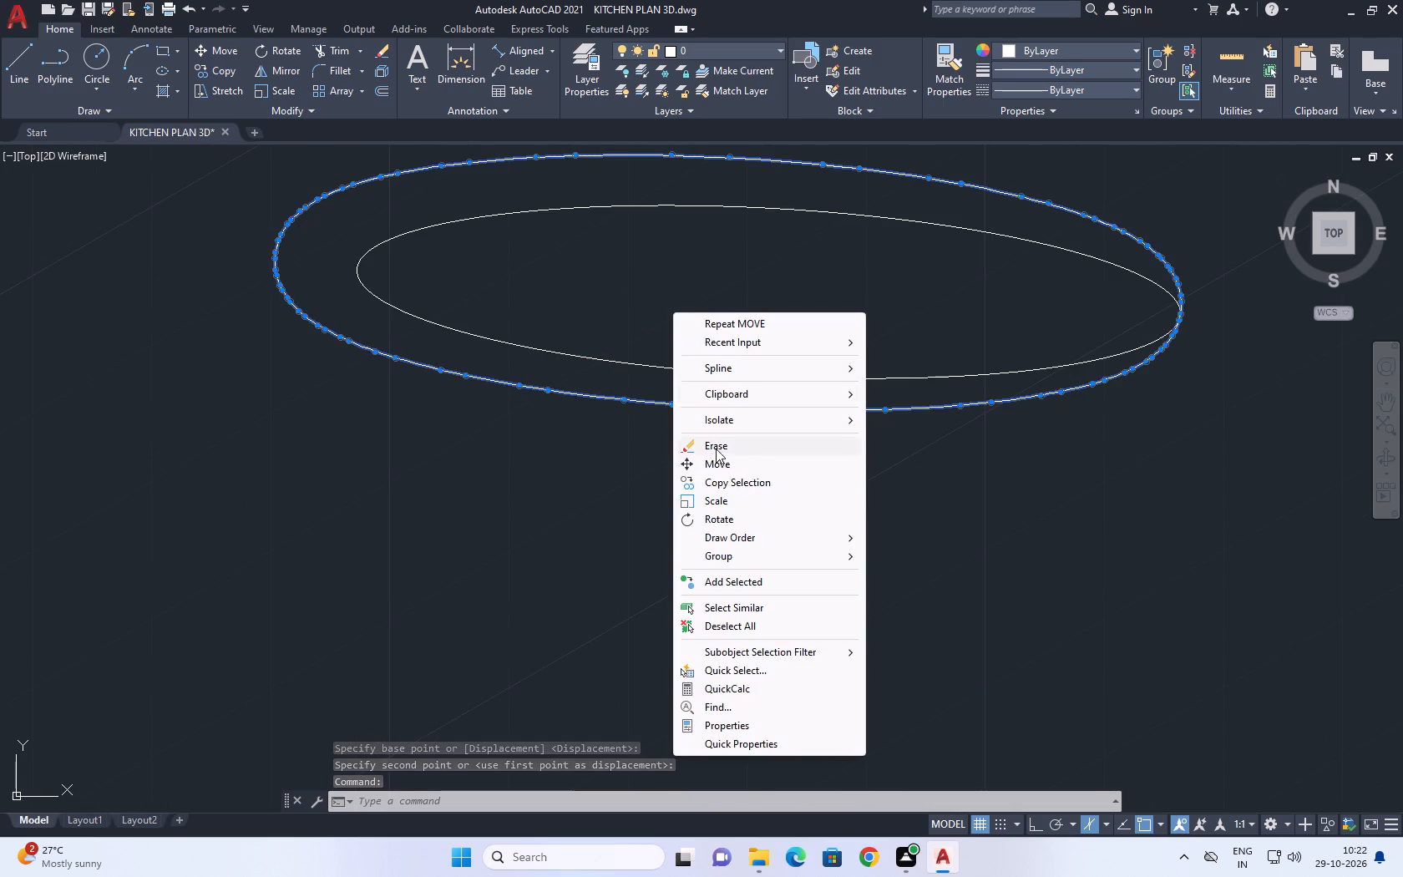
# Stretch the remaining ellipse's lower quadrant straight down to give the ellipse a taller, rounder shape.
pyautogui.moveTo(747, 405); pyautogui.dragTo(742, 393)
pyautogui.click(711, 336)
pyautogui.click(767, 377)
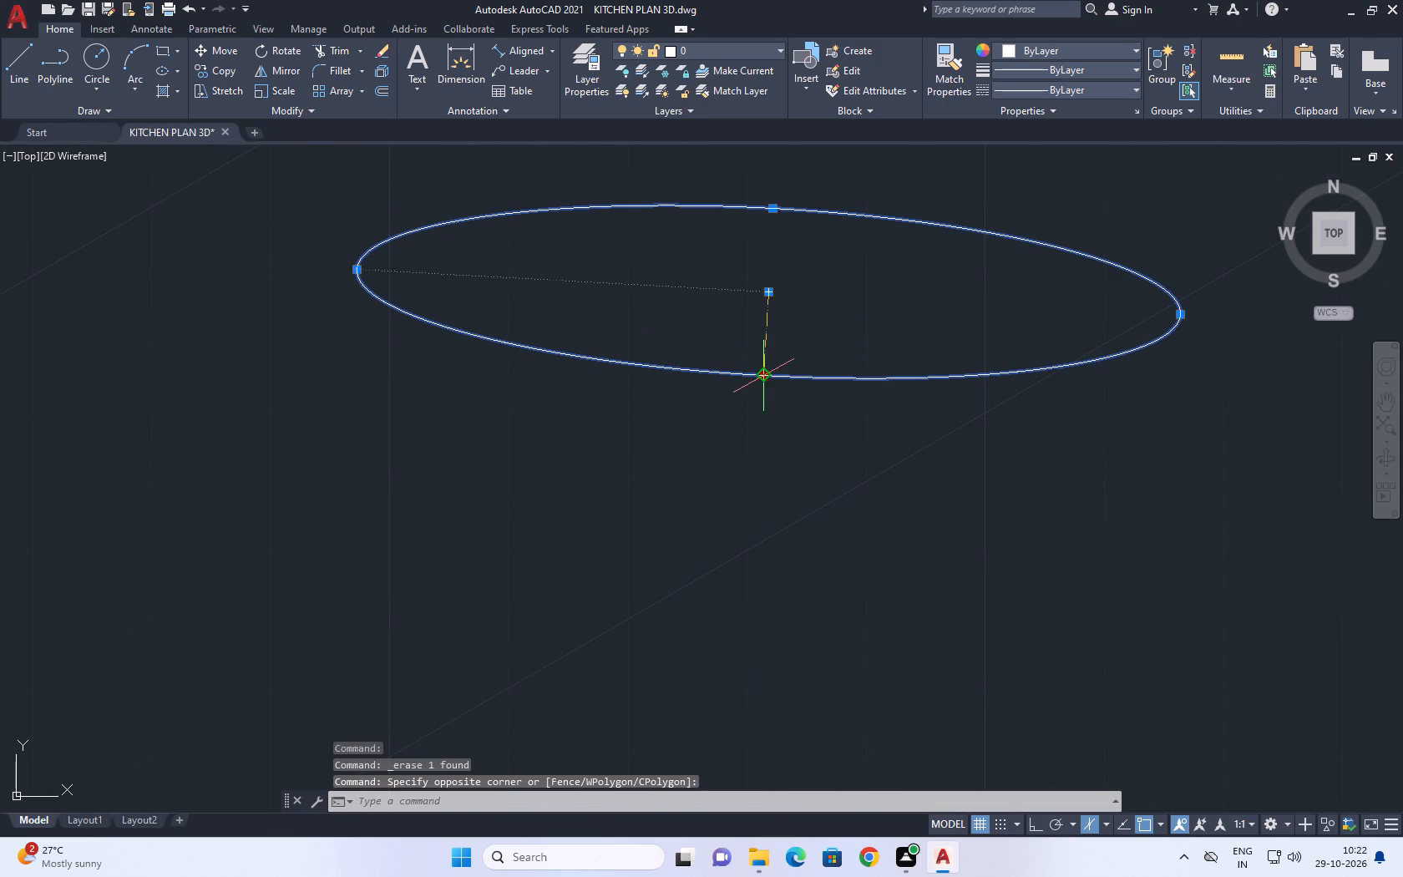
pyautogui.moveTo(747, 441); pyautogui.dragTo(747, 453)
# Offset the reshaped ellipse outward by 3 units.
pyautogui.scroll(-4, 706, 381)
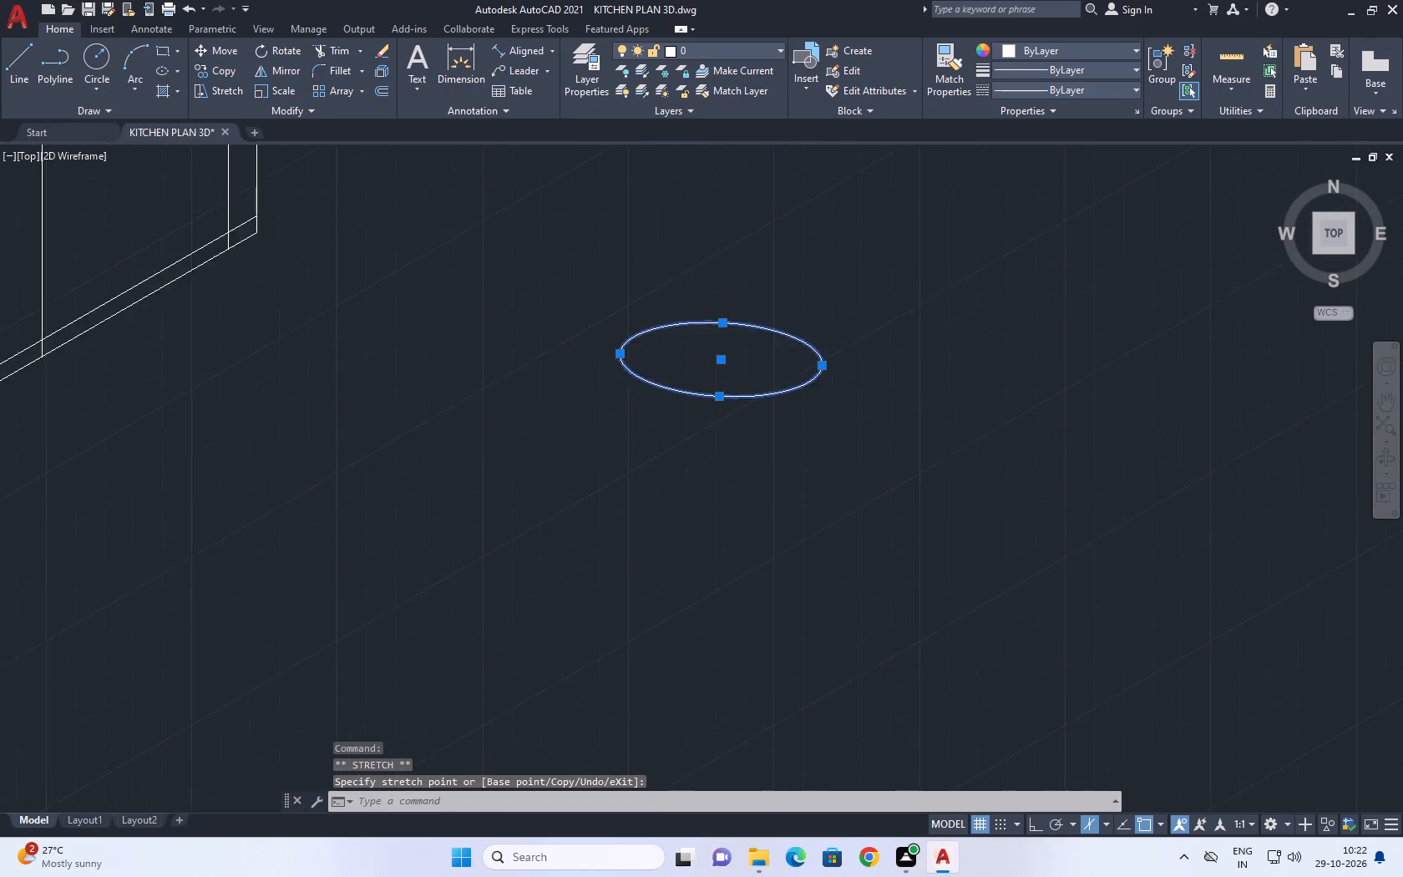
pyautogui.moveTo(777, 368); pyautogui.dragTo(795, 406, button='middle')
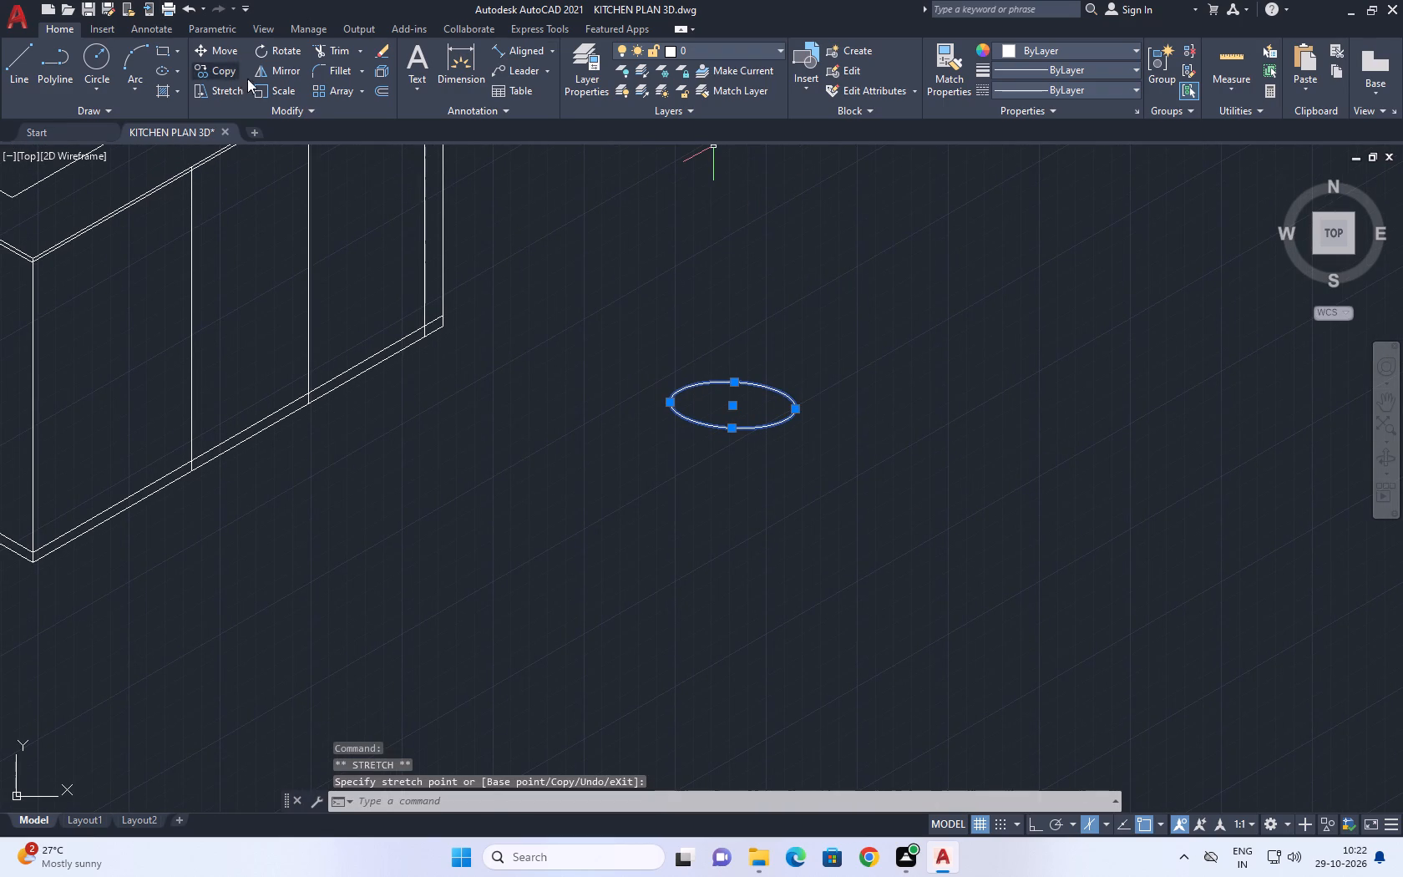
pyautogui.click(377, 91)
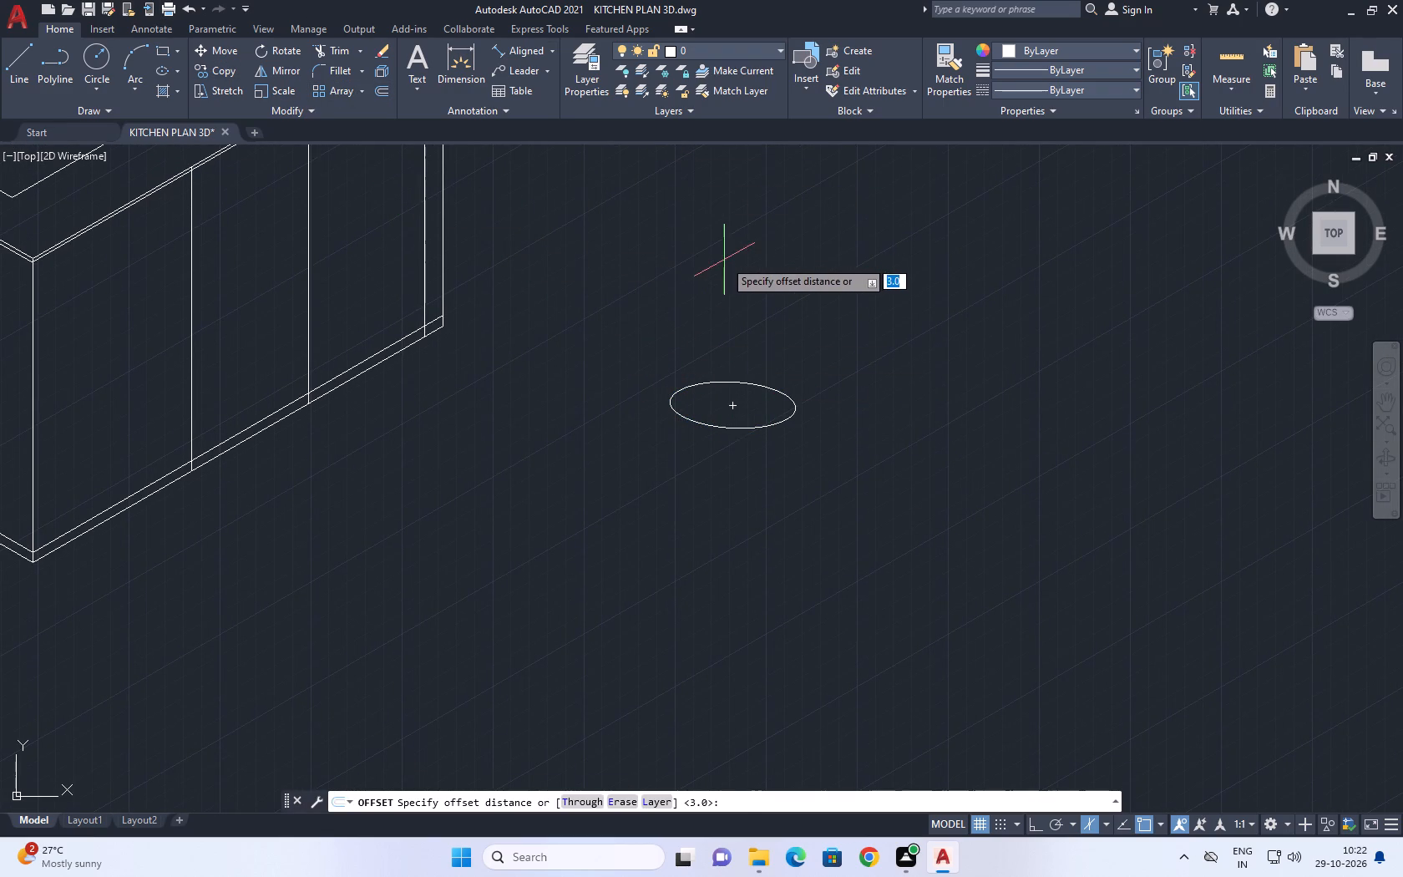
pyautogui.press('Return')
pyautogui.click(762, 251)
pyautogui.rightClick(808, 262)
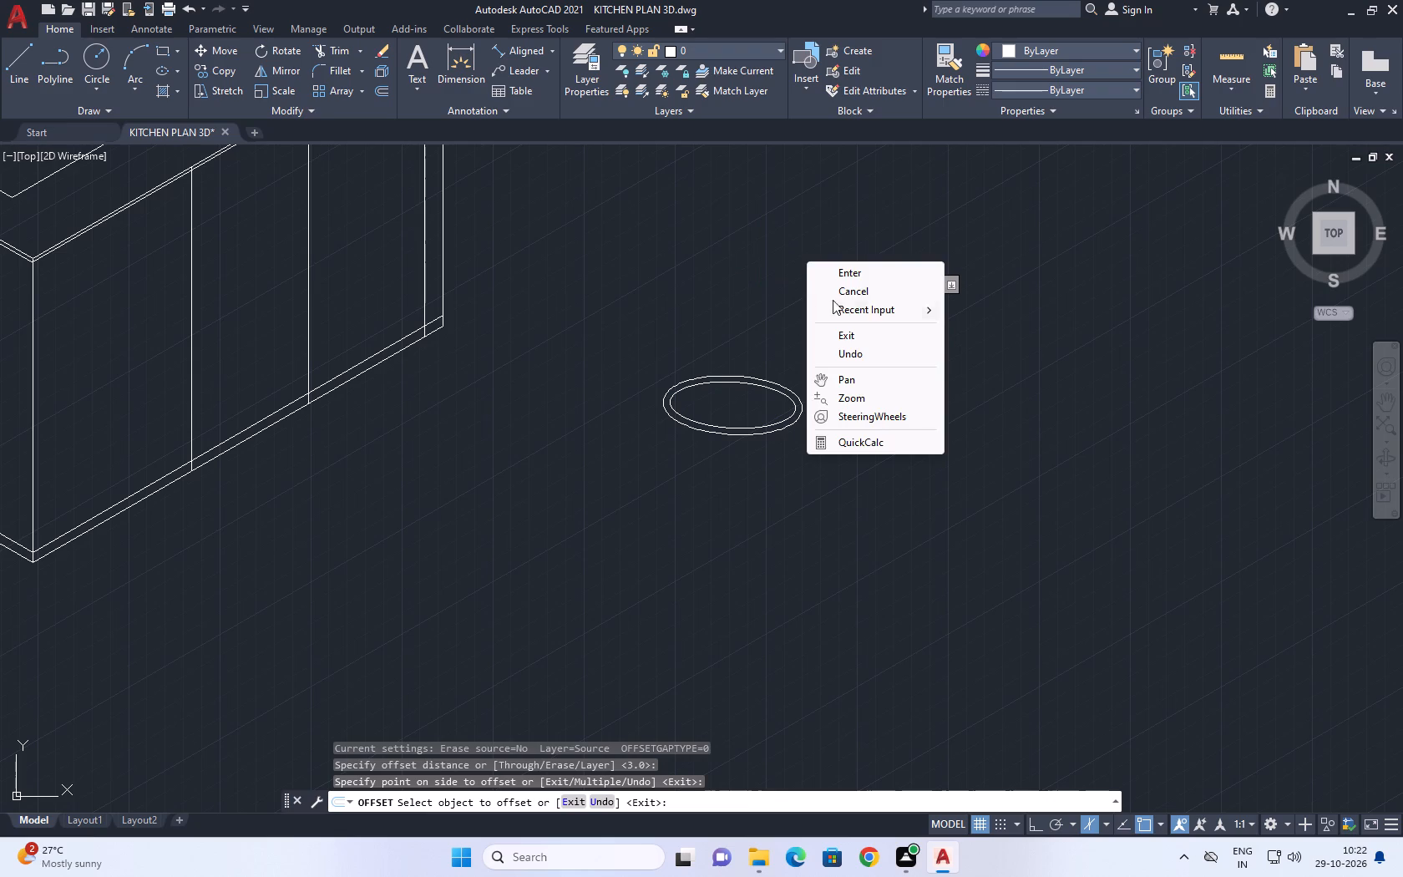
pyautogui.click(872, 291)
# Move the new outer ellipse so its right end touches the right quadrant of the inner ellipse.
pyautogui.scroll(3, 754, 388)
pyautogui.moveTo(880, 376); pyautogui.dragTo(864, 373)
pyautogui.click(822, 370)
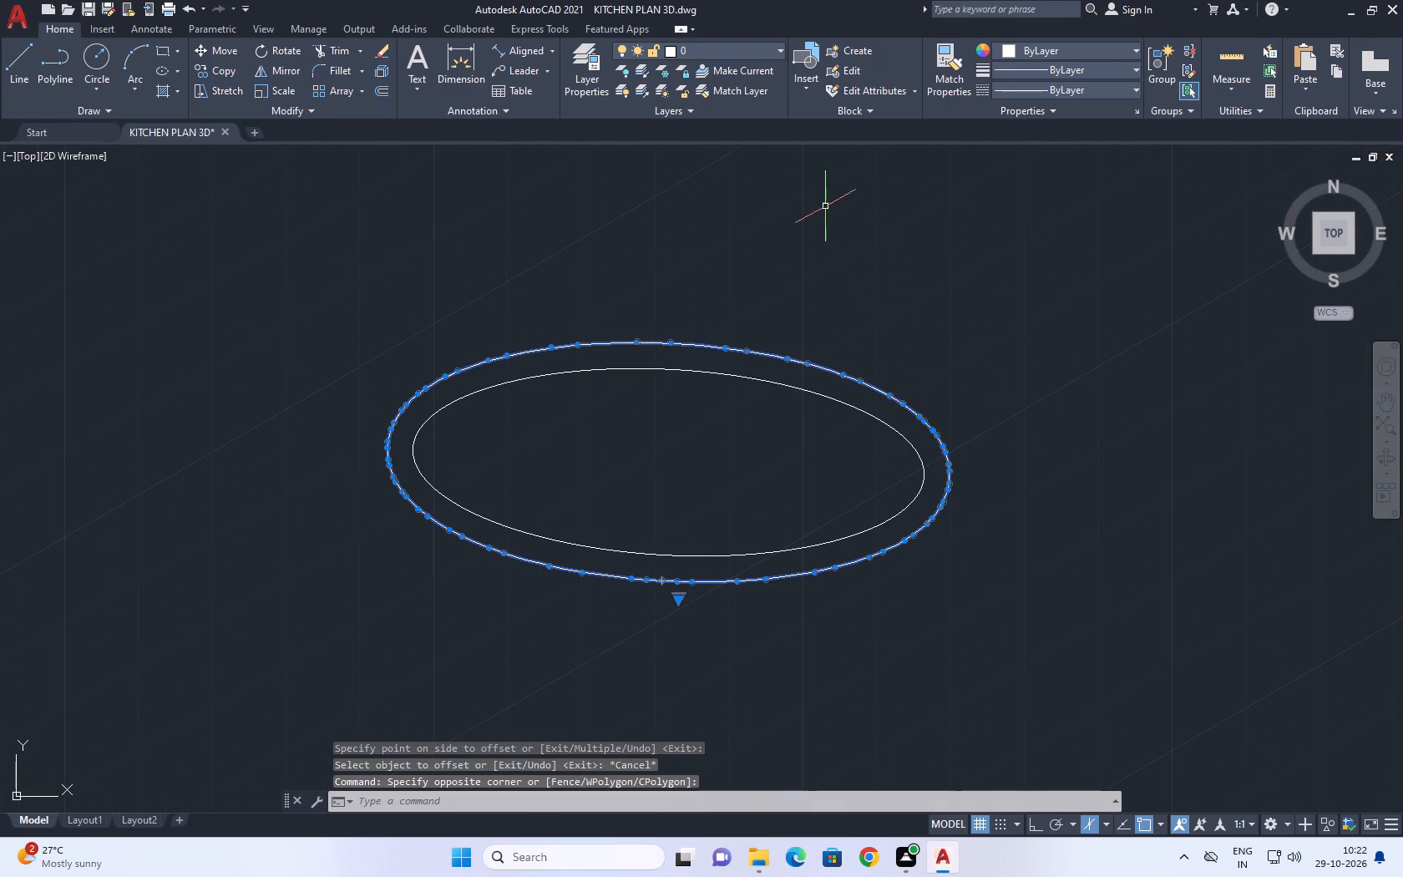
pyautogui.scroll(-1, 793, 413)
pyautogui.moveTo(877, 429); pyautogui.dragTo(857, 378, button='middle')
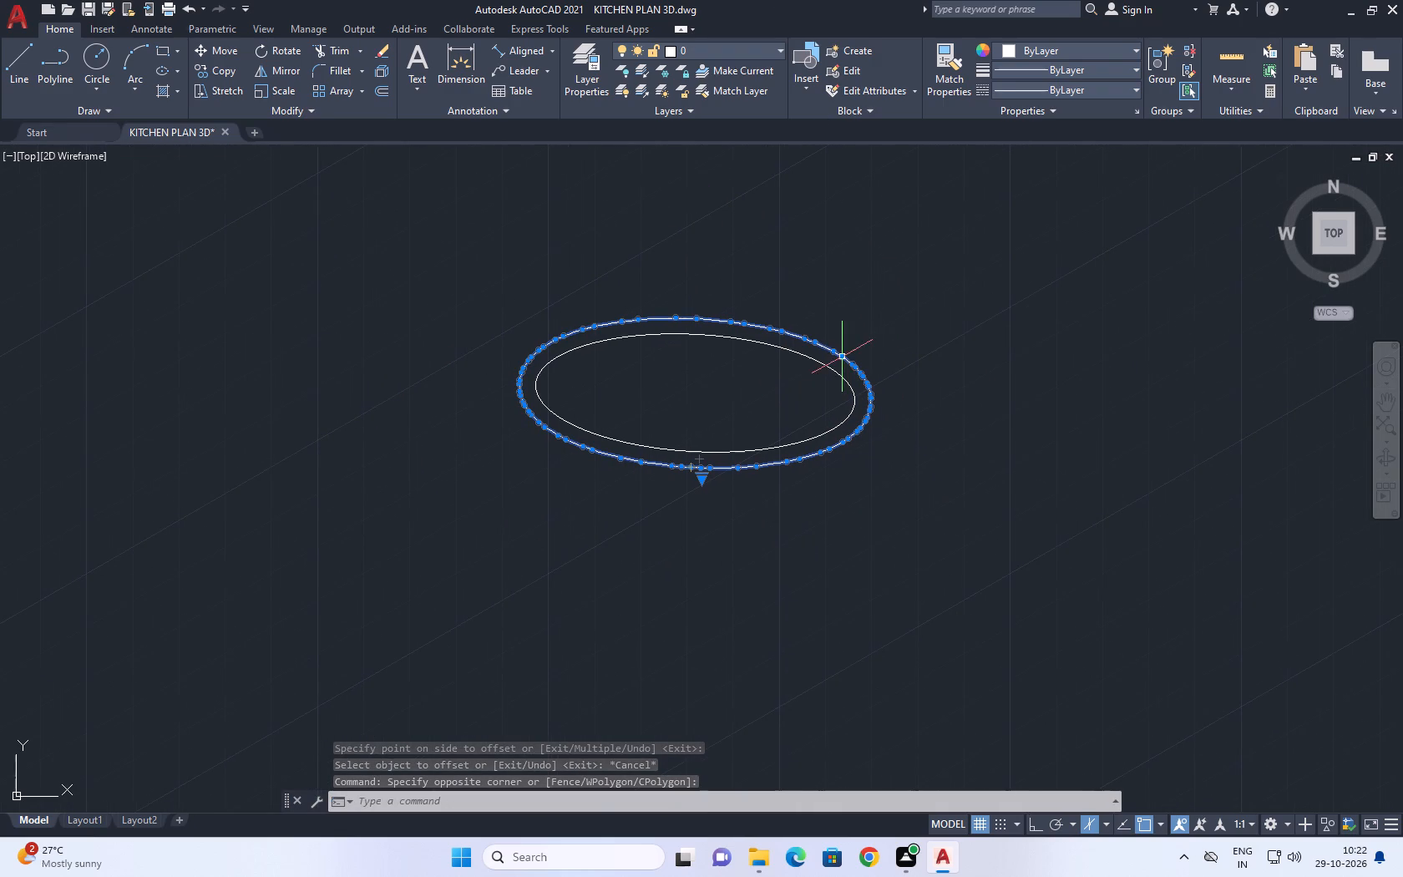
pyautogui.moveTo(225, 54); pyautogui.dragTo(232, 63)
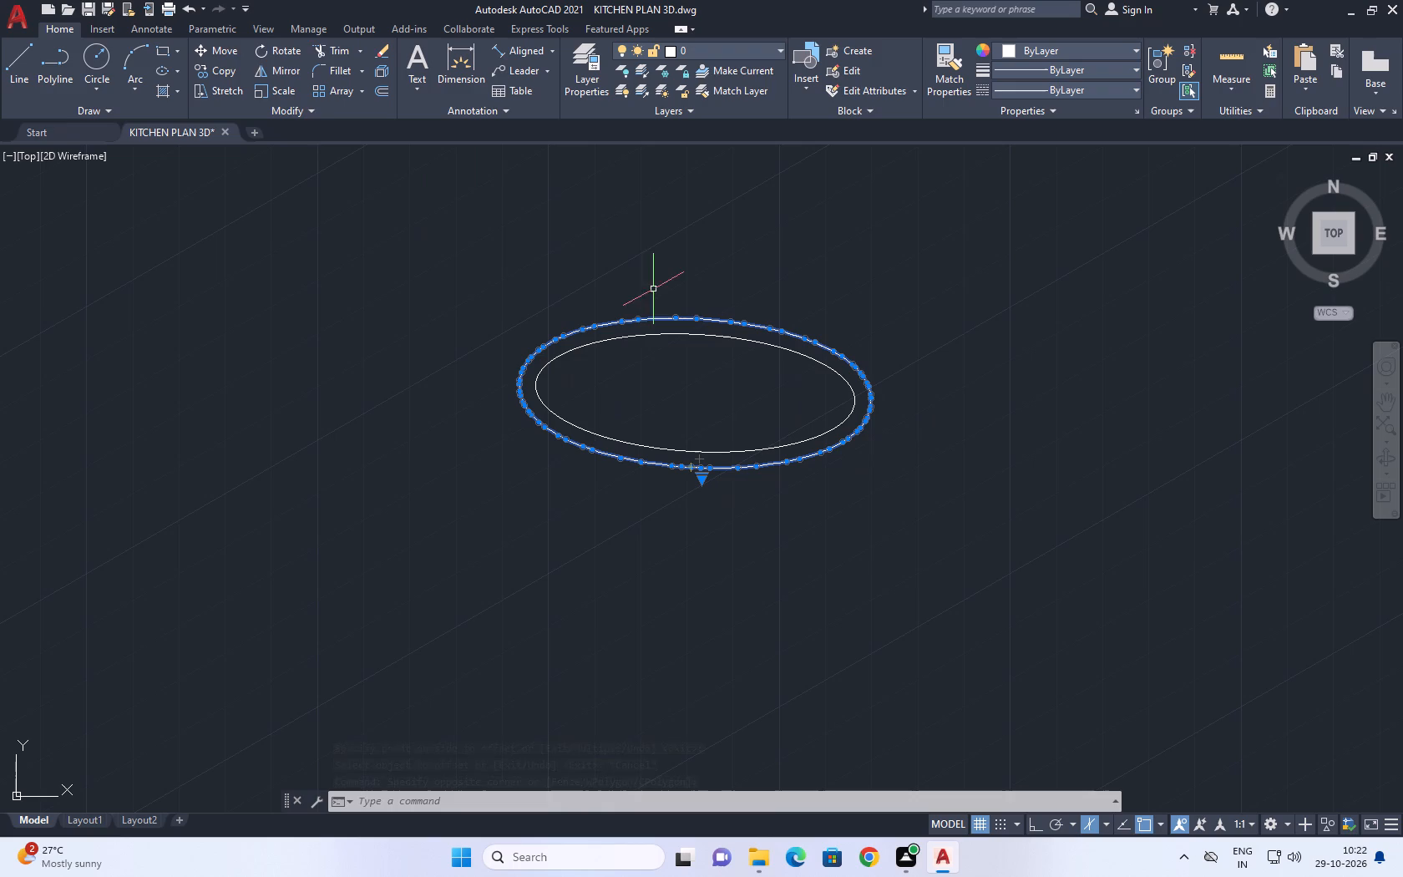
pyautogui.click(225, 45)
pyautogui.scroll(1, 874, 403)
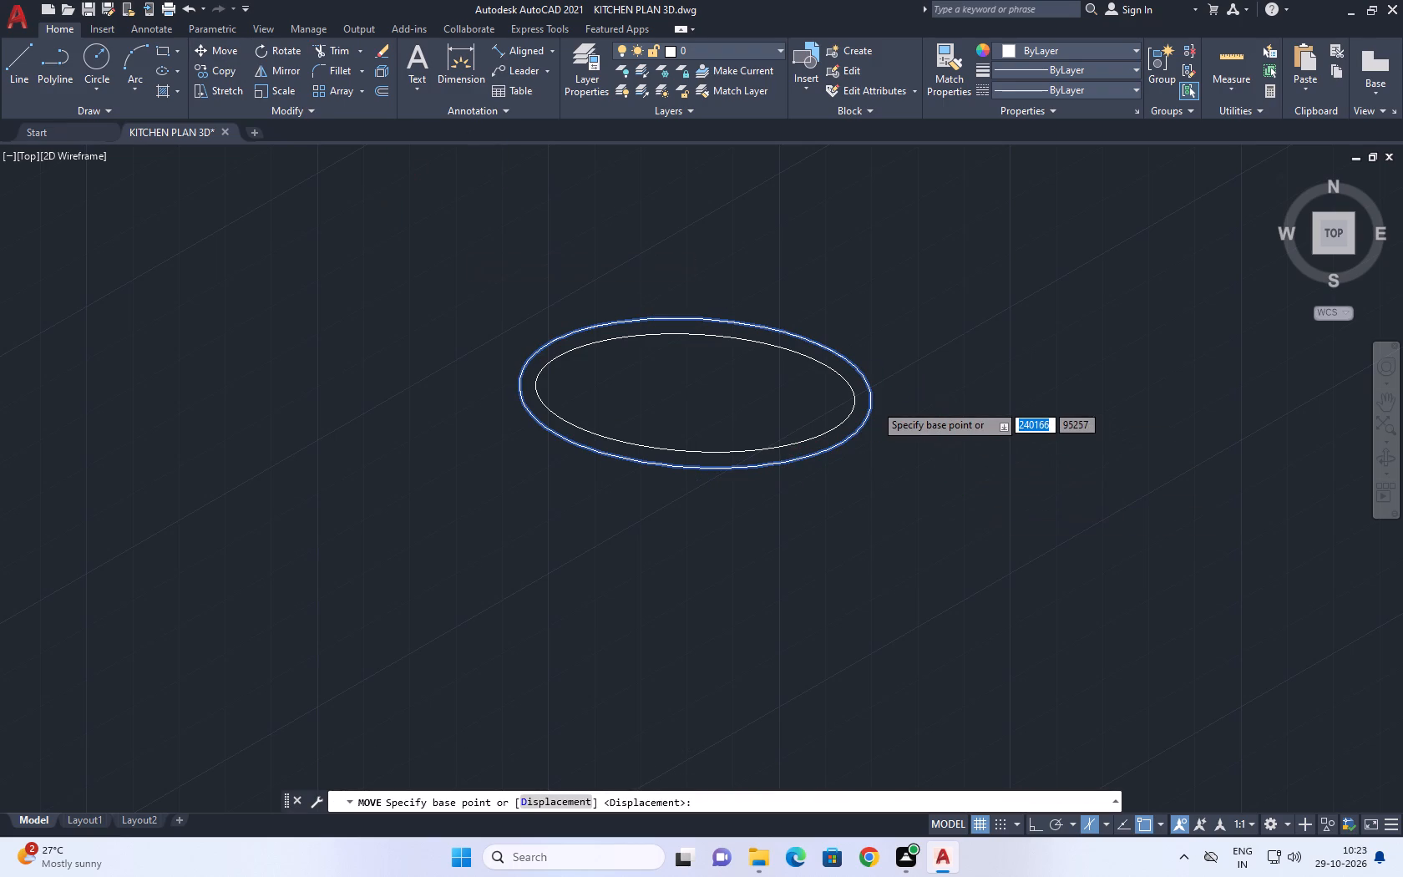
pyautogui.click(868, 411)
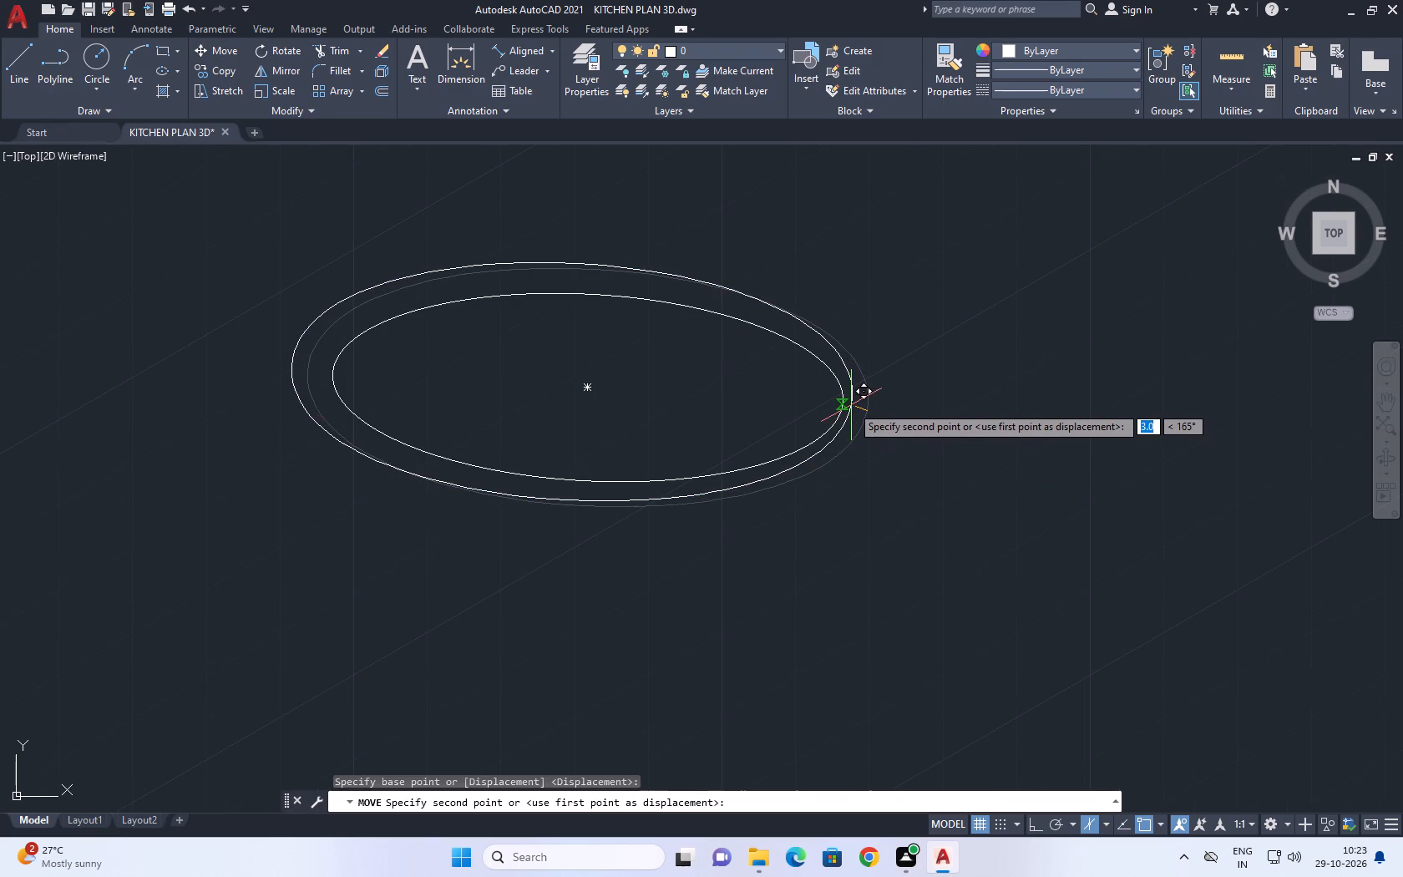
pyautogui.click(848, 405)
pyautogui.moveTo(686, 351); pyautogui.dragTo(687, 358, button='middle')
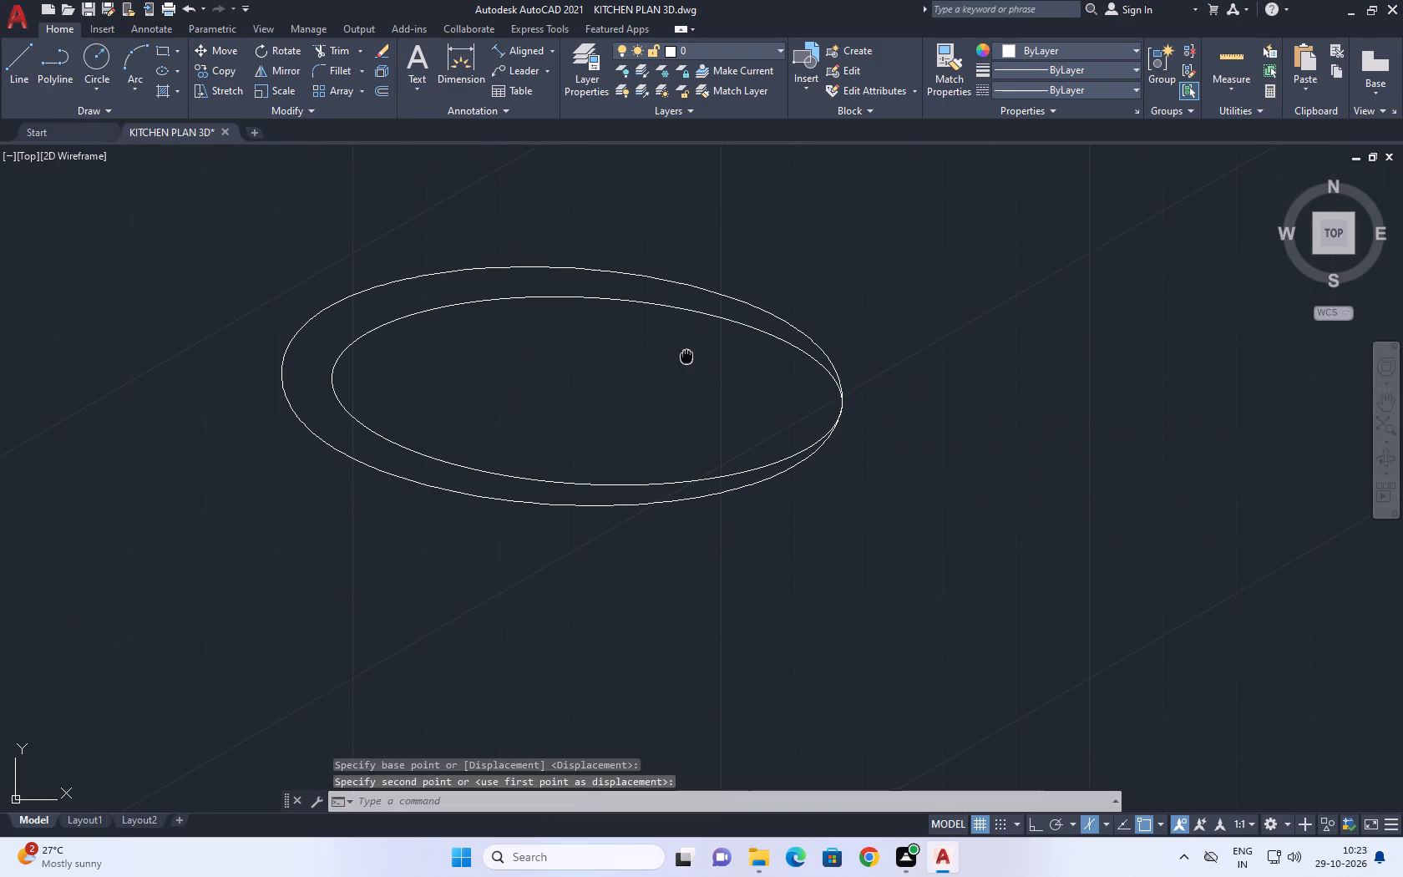
# Move the outer ellipse back about 2.8 units at 348° so it surrounds the inner ellipse with a nearly even rim.
pyautogui.moveTo(687, 358); pyautogui.dragTo(695, 381, button='middle')
pyautogui.scroll(1, 849, 393)
pyautogui.click(849, 393)
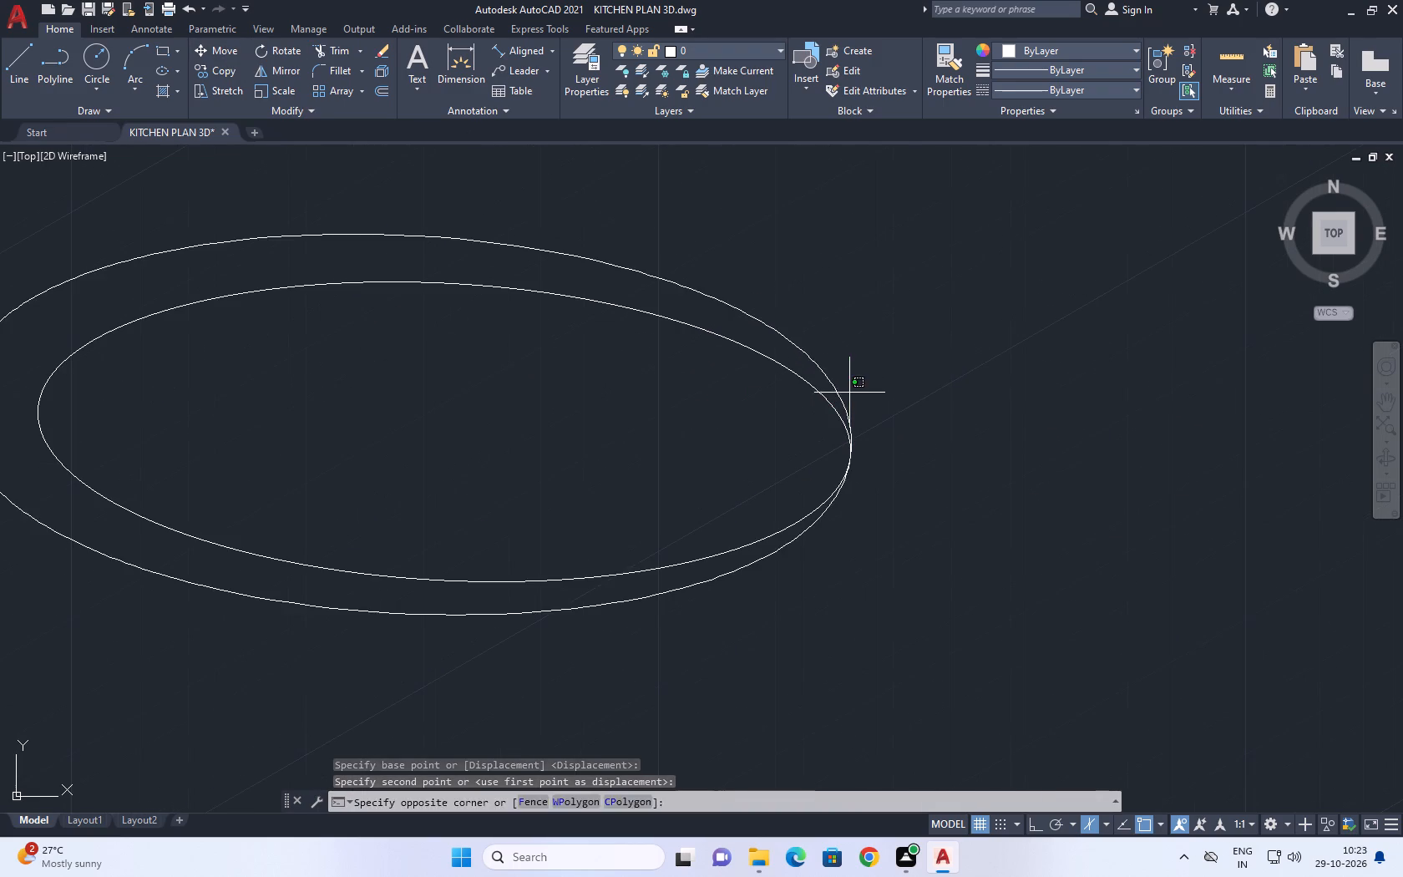
pyautogui.click(814, 365)
pyautogui.rightClick(920, 271)
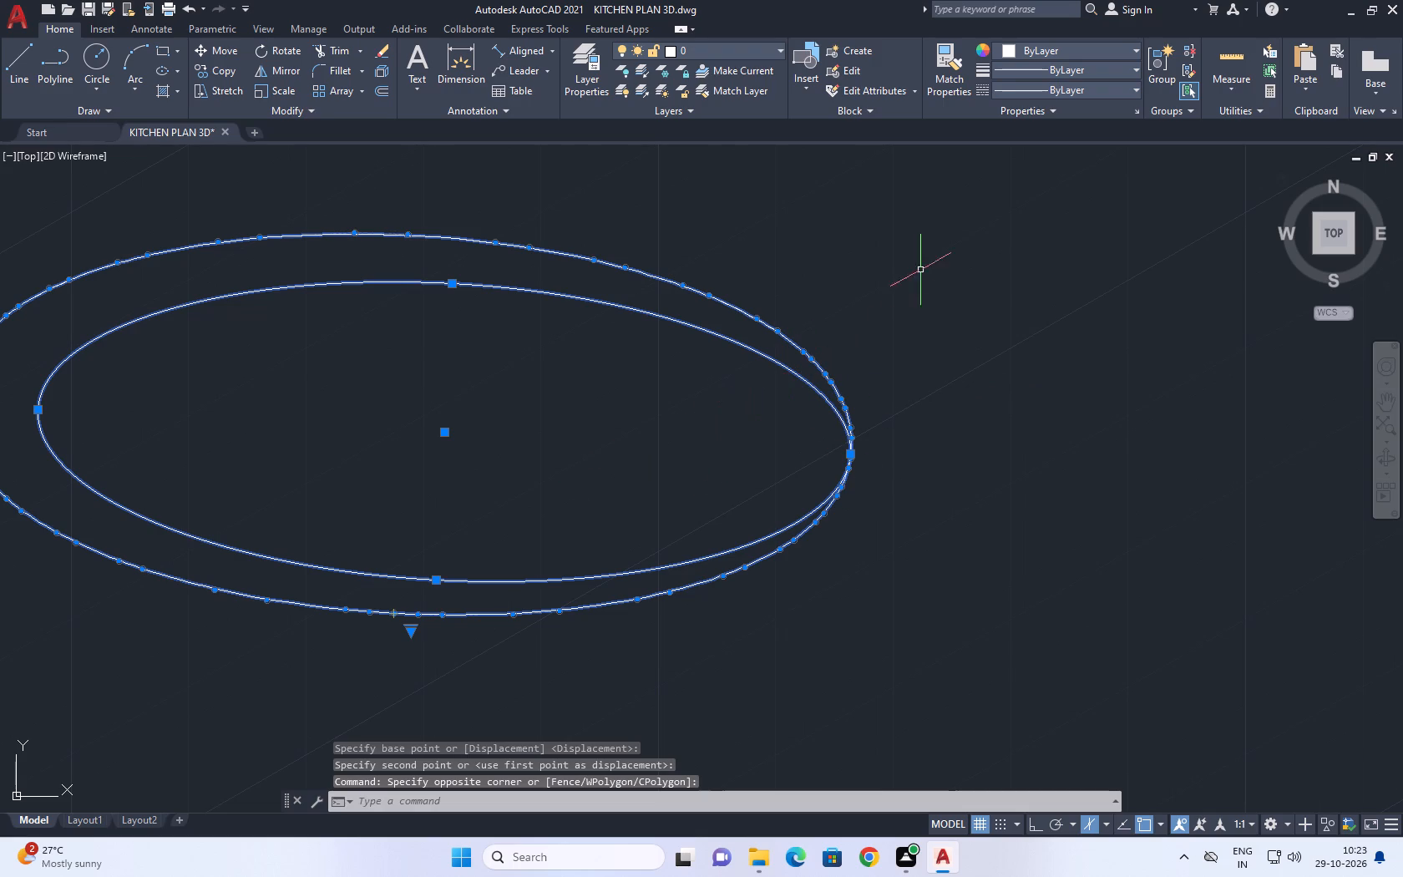
pyautogui.click(980, 530)
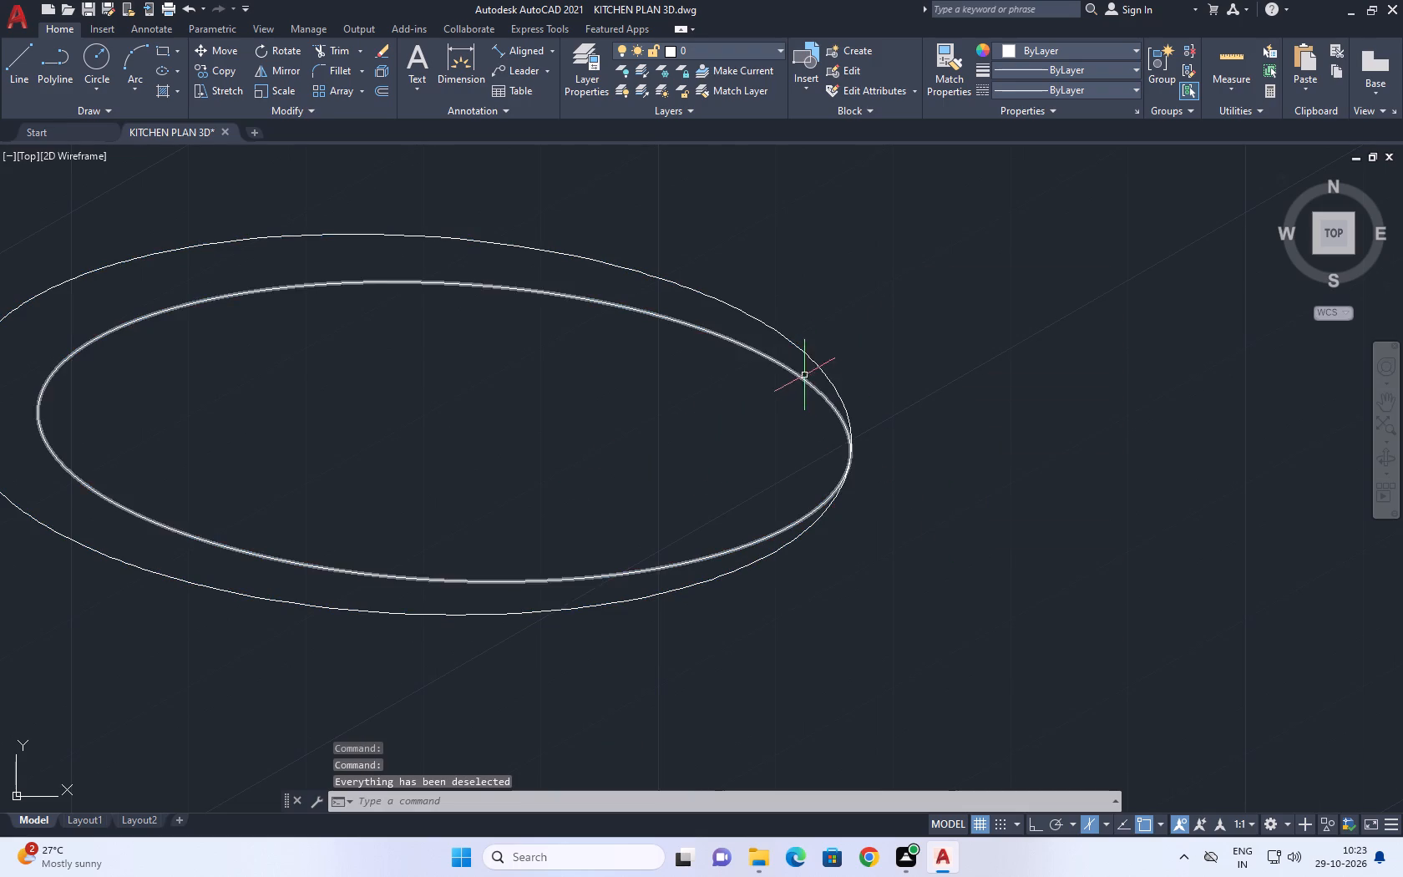
pyautogui.click(813, 356)
pyautogui.moveTo(798, 342); pyautogui.dragTo(790, 338)
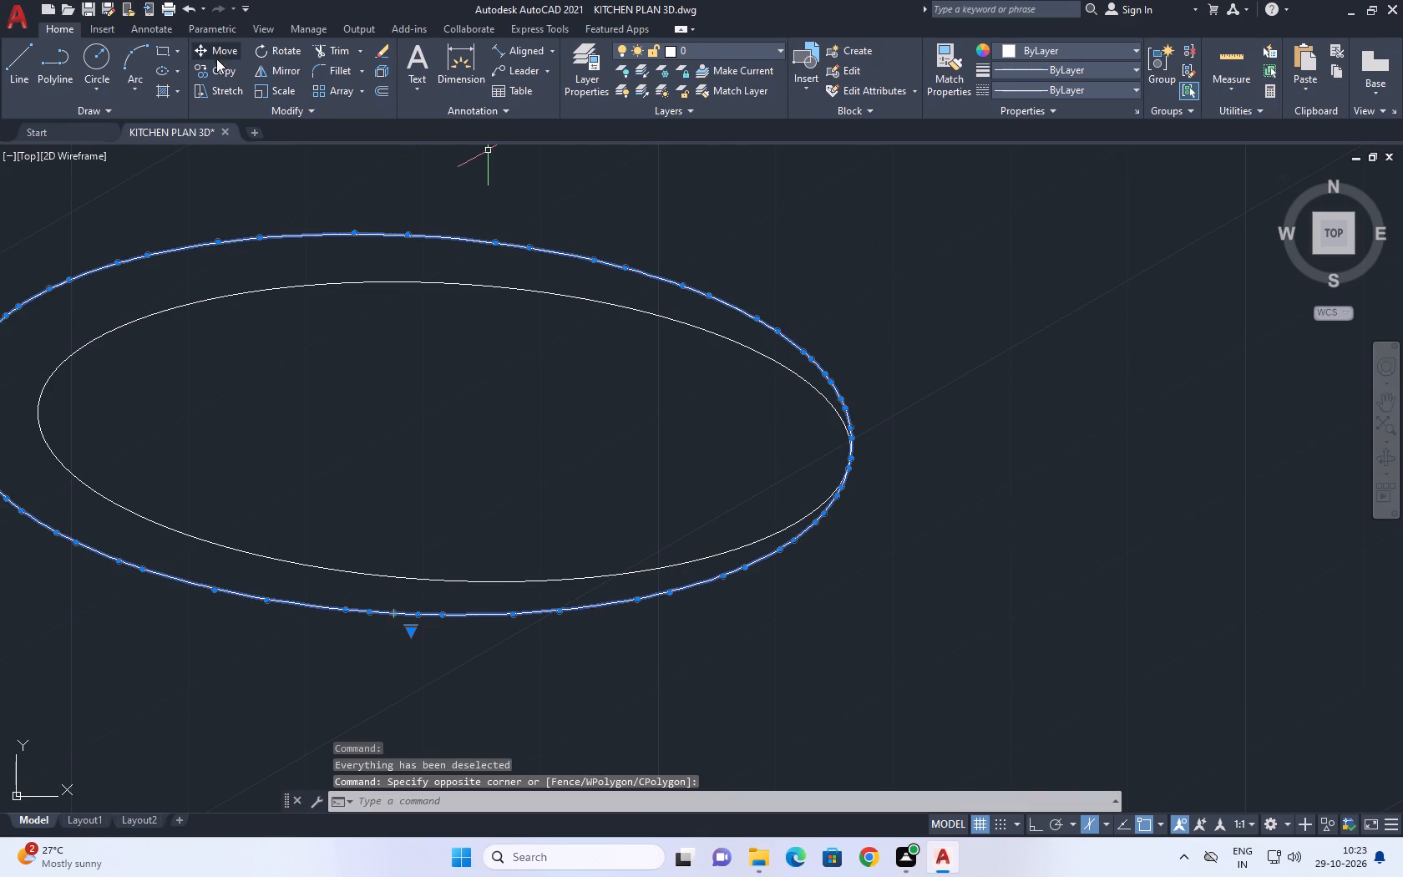
pyautogui.click(225, 49)
pyautogui.click(380, 464)
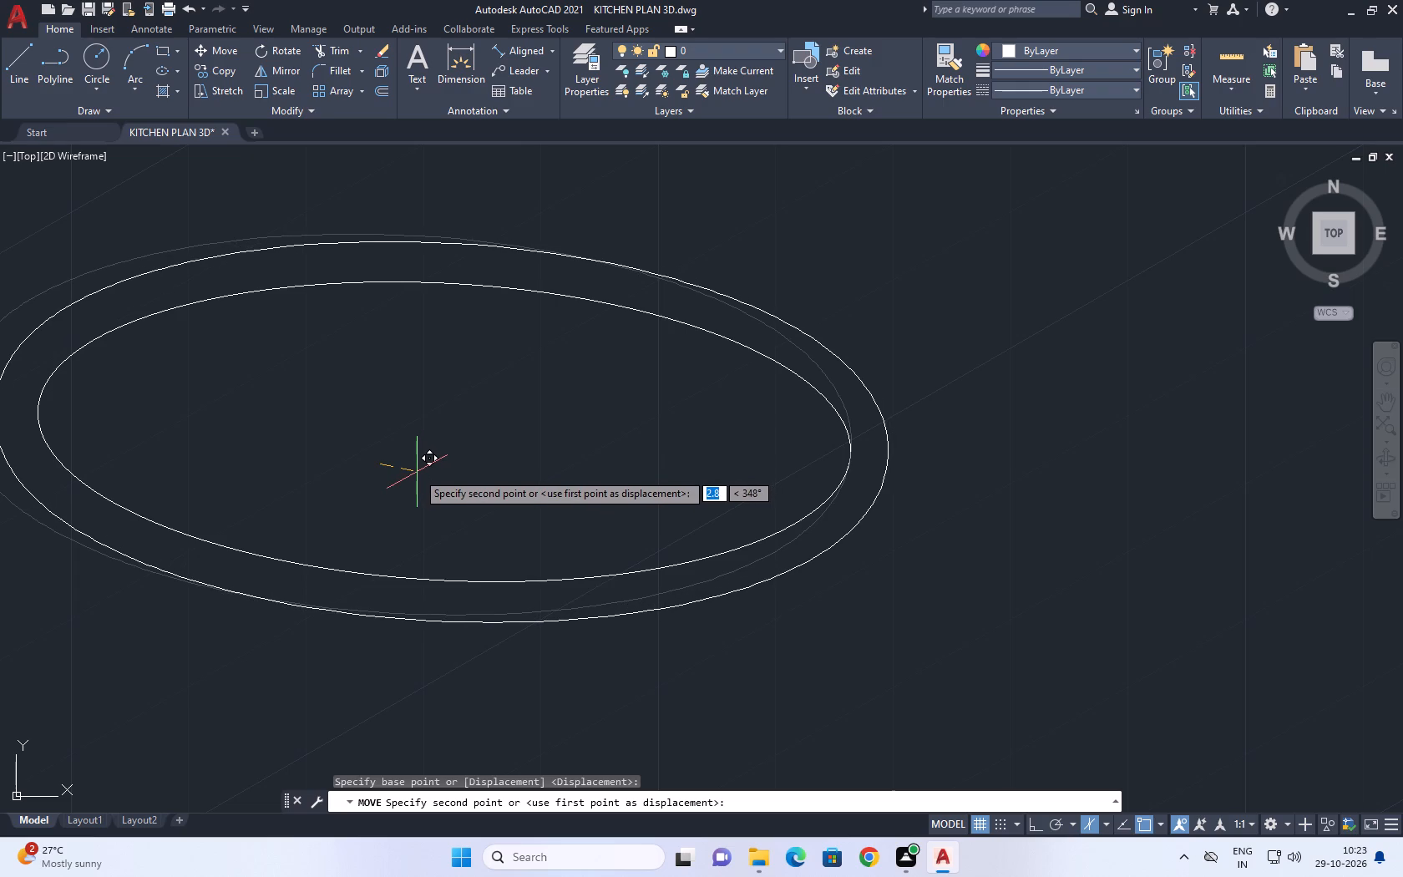
pyautogui.click(417, 472)
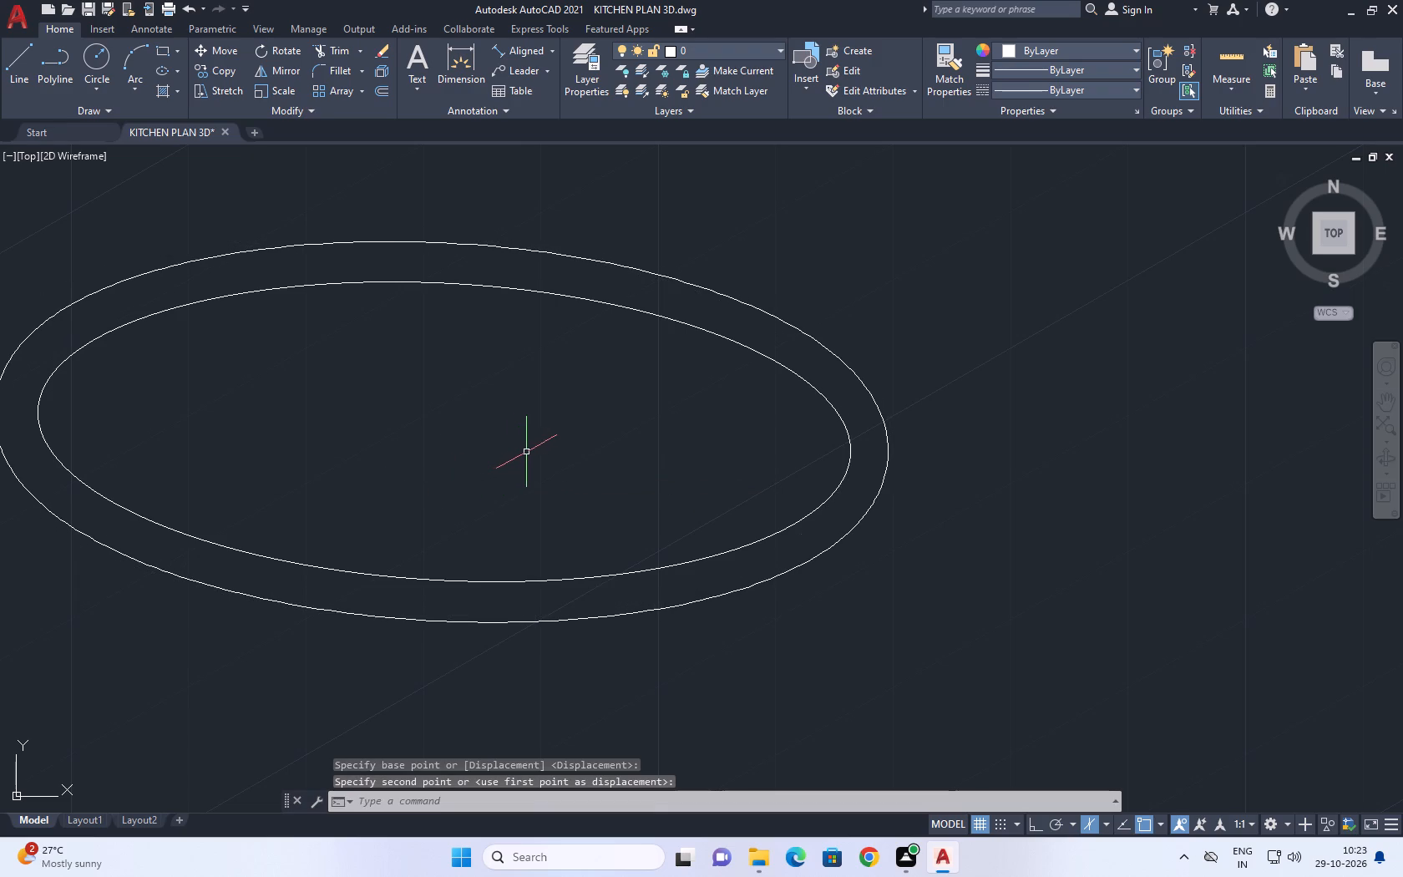
# Erase both nested ellipses beside the peninsula.
pyautogui.moveTo(623, 591); pyautogui.dragTo(676, 564, button='middle')
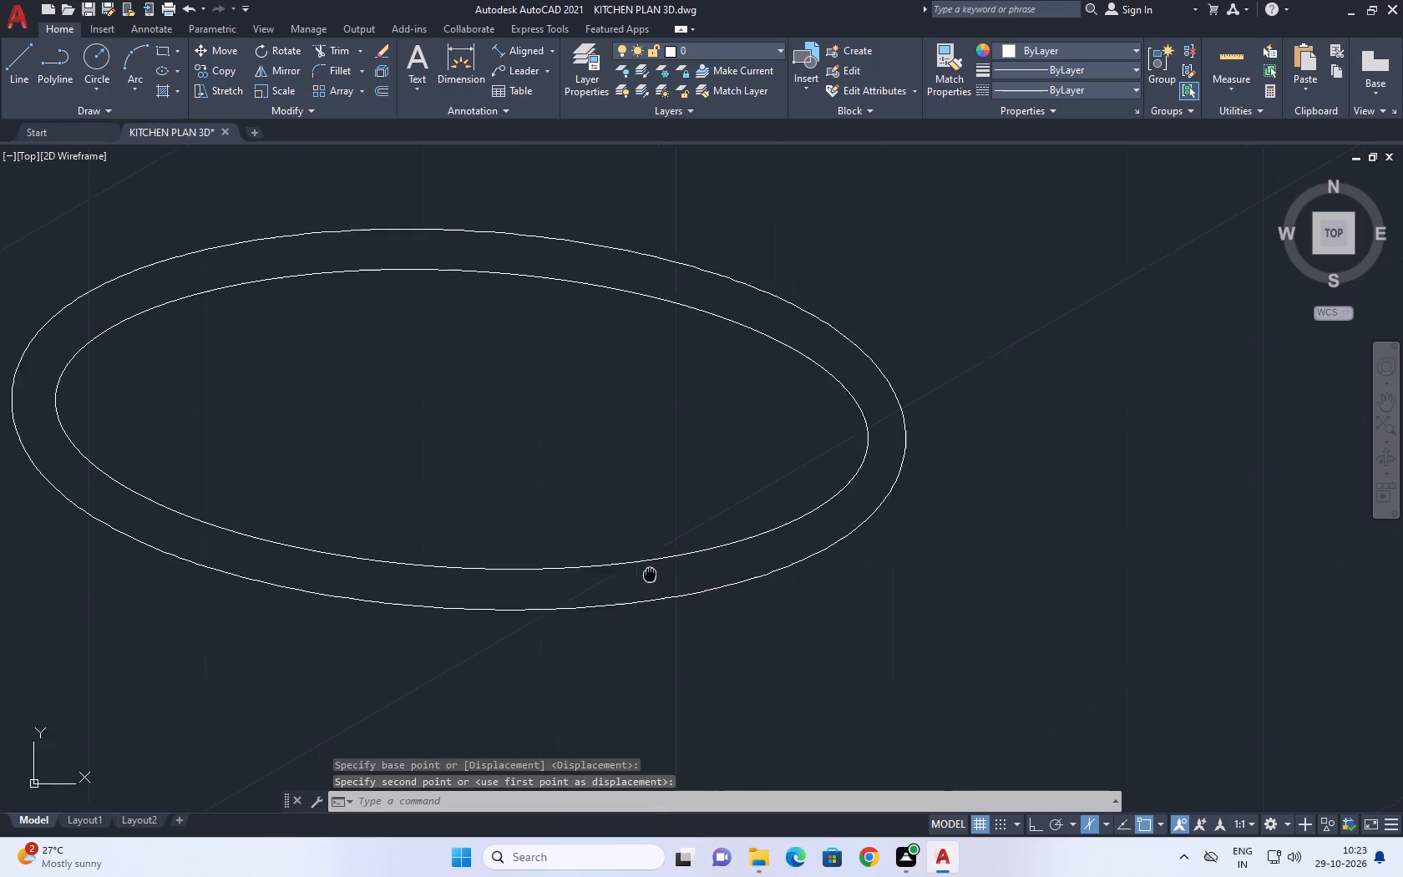
pyautogui.moveTo(676, 564); pyautogui.dragTo(784, 487, button='middle')
pyautogui.scroll(-3, 369, 525)
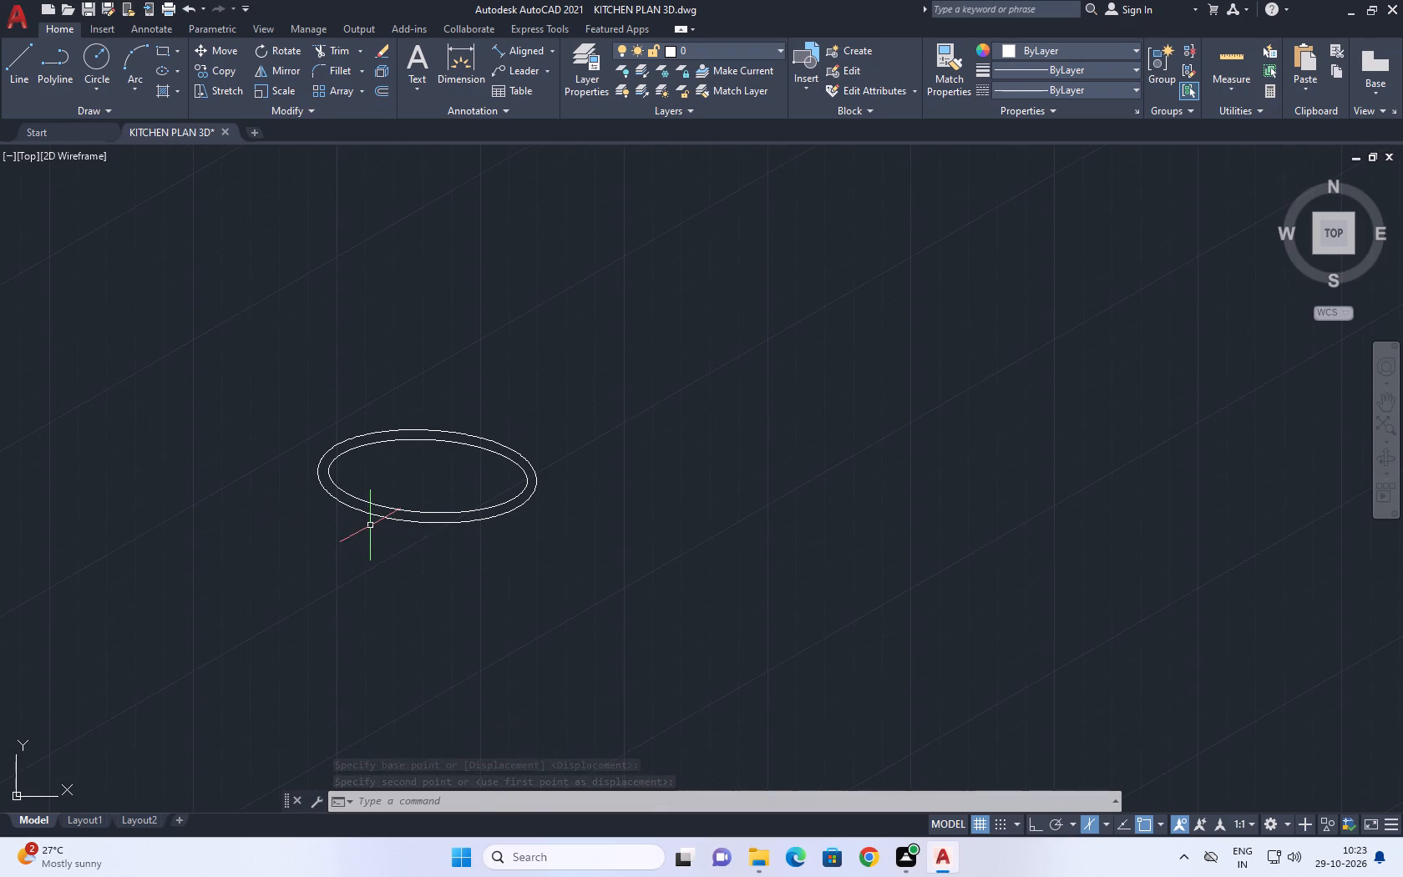
pyautogui.moveTo(427, 515); pyautogui.dragTo(570, 509, button='middle')
pyautogui.scroll(-3, 578, 495)
pyautogui.moveTo(576, 511); pyautogui.dragTo(646, 588, button='middle')
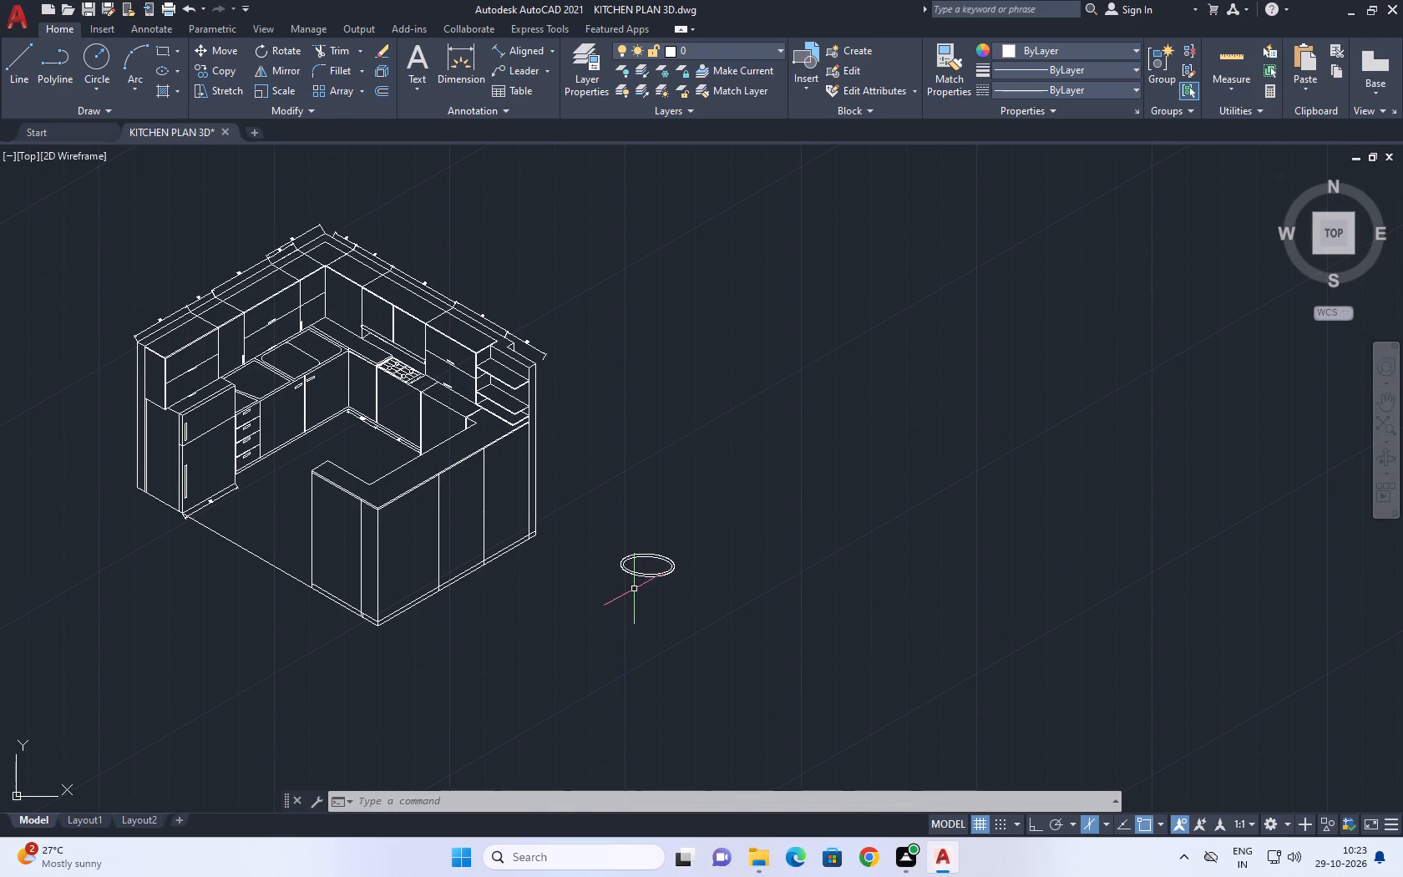
pyautogui.moveTo(646, 562); pyautogui.dragTo(665, 540, button='middle')
pyautogui.moveTo(502, 575); pyautogui.dragTo(630, 562, button='middle')
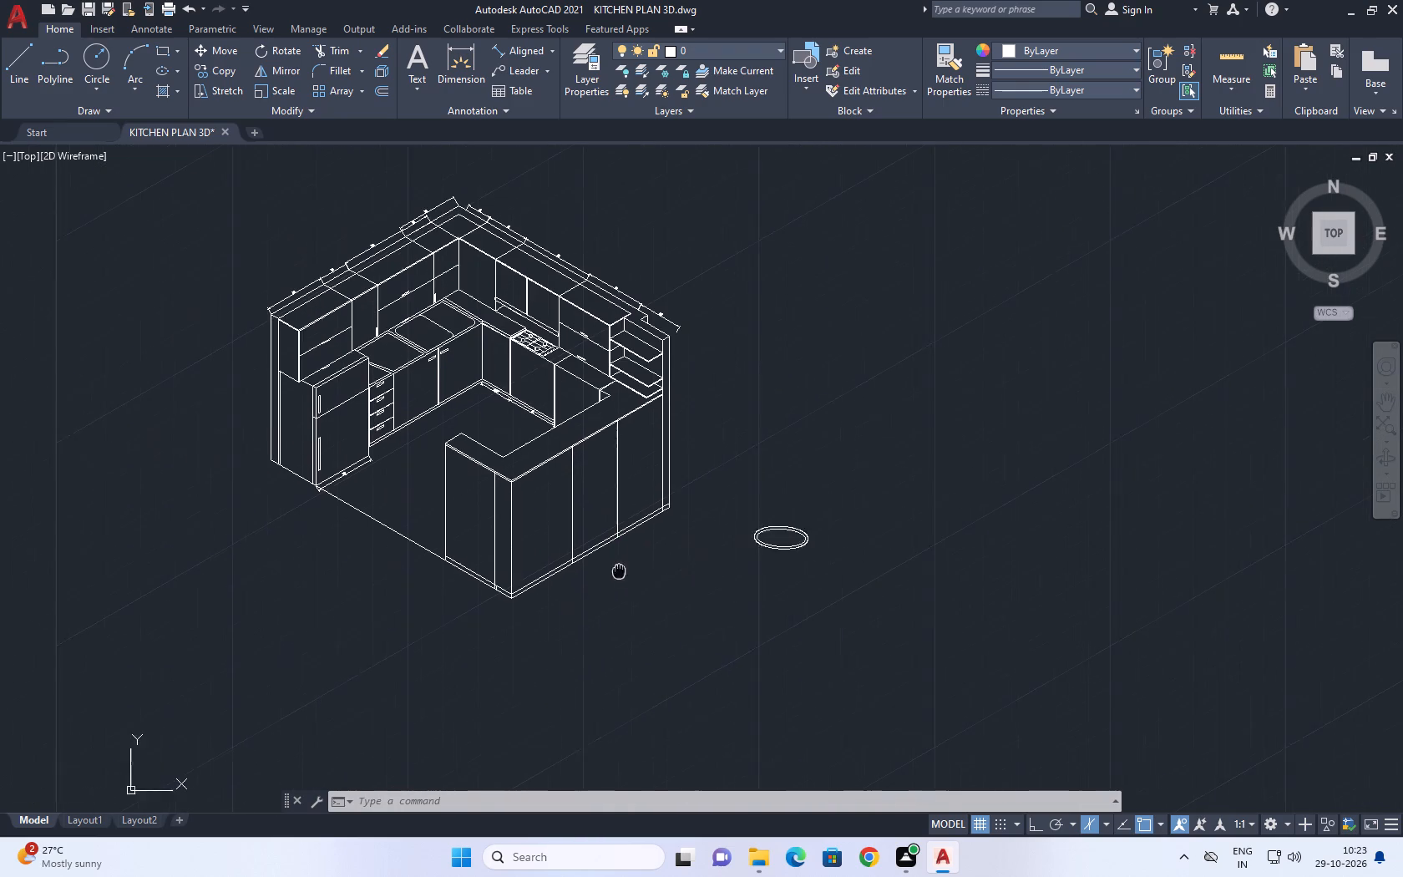
pyautogui.moveTo(874, 622); pyautogui.dragTo(854, 606)
pyautogui.click(757, 461)
pyautogui.rightClick(769, 409)
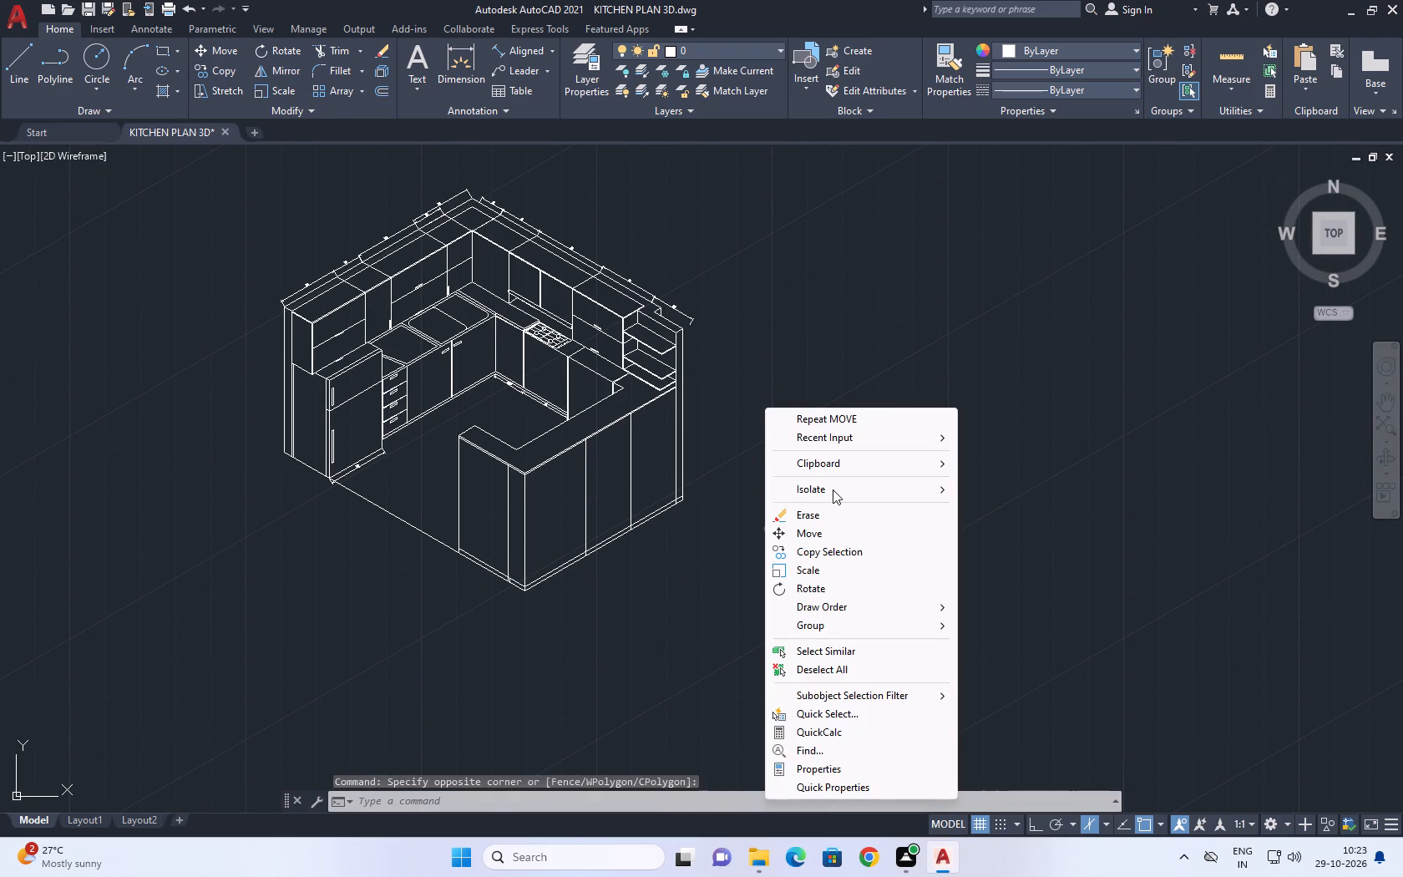
pyautogui.click(834, 514)
# Draw a small three-point C-shaped arc, open toward the east, in the empty area beside the peninsula's outer corner.
pyautogui.moveTo(574, 516); pyautogui.dragTo(560, 485, button='middle')
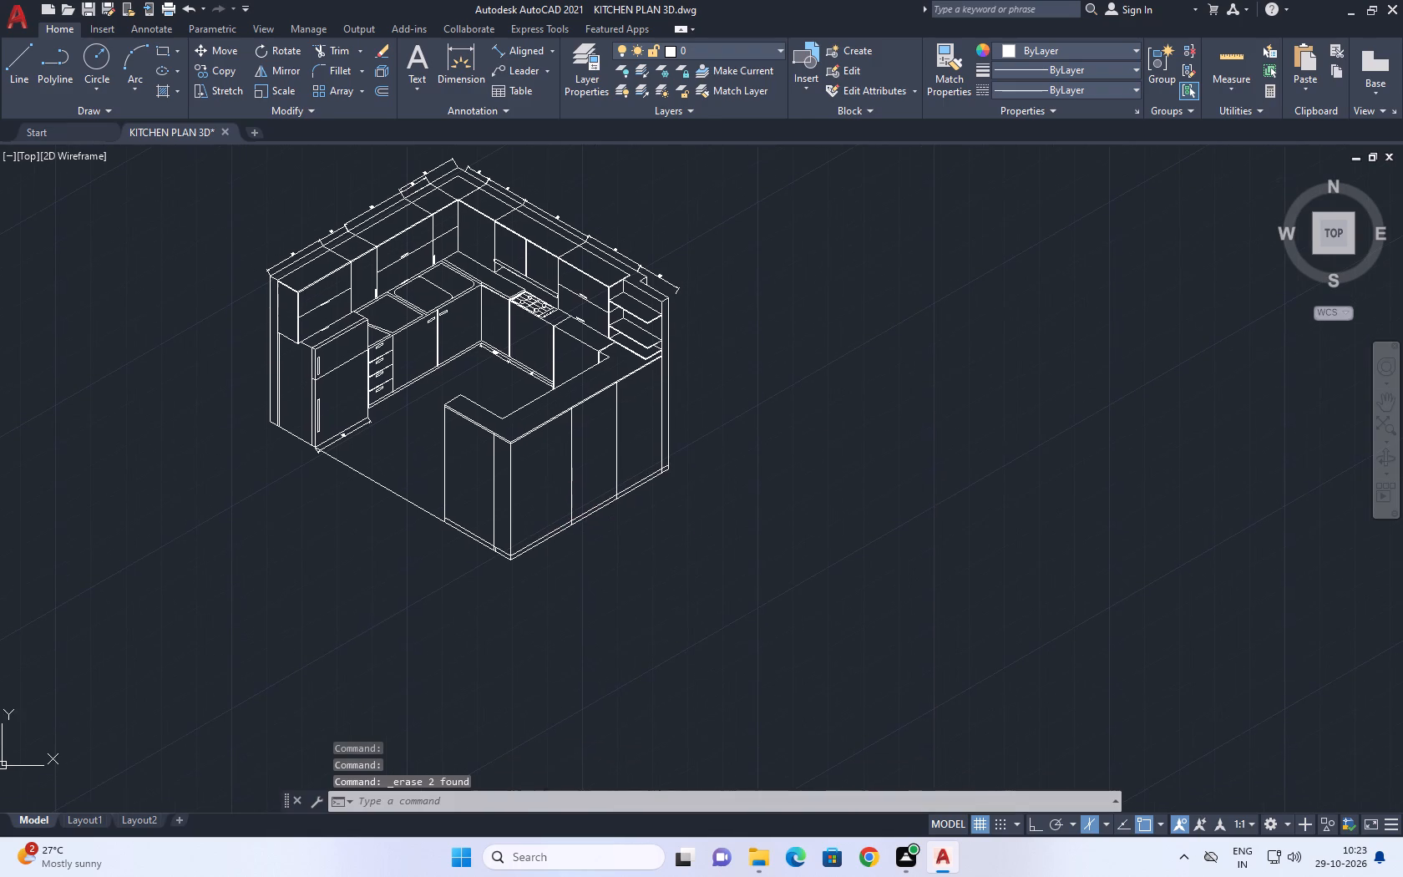
pyautogui.click(124, 56)
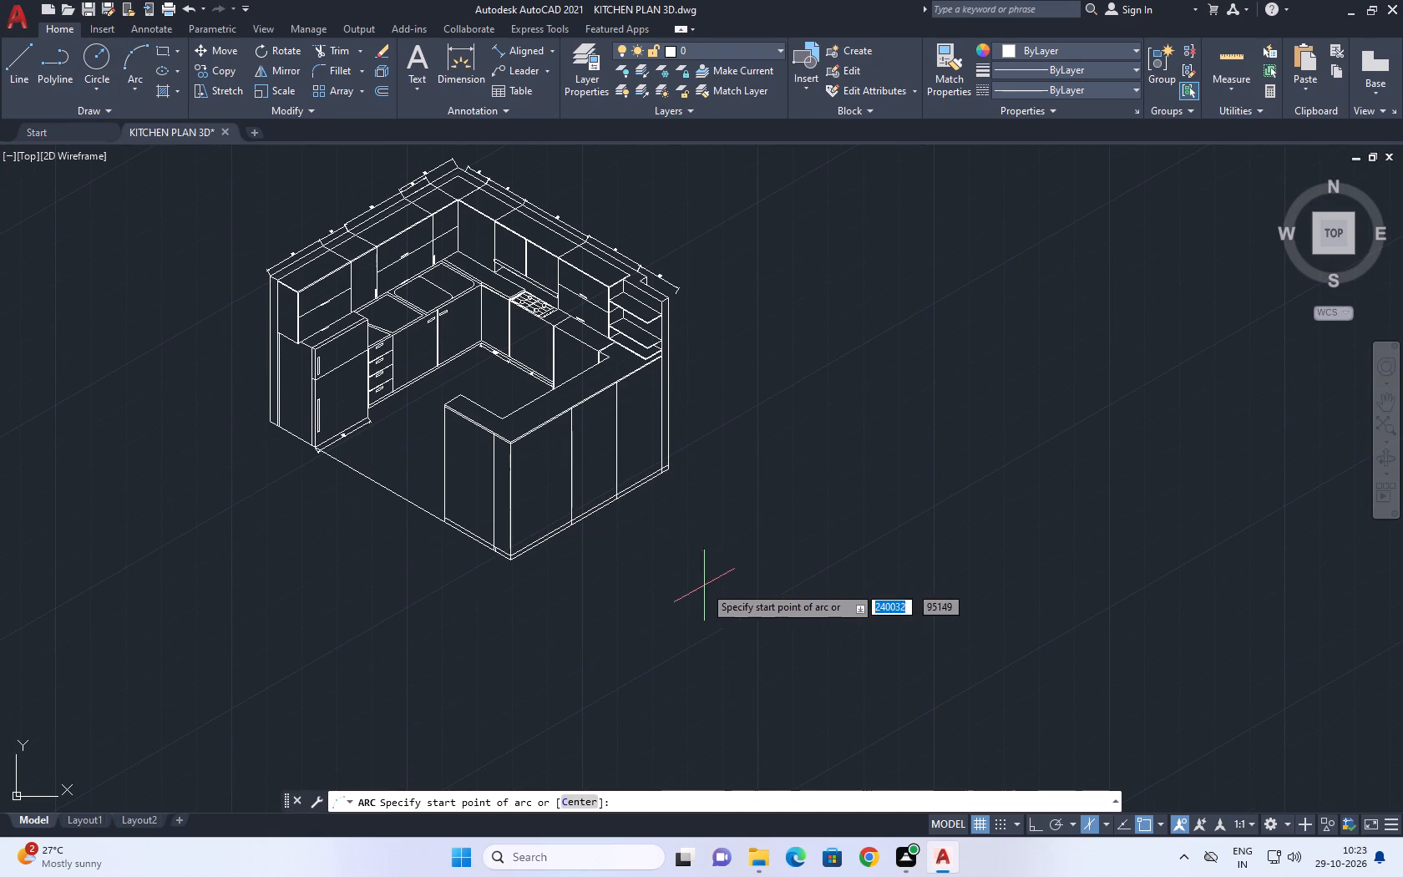
pyautogui.middleClick(700, 549)
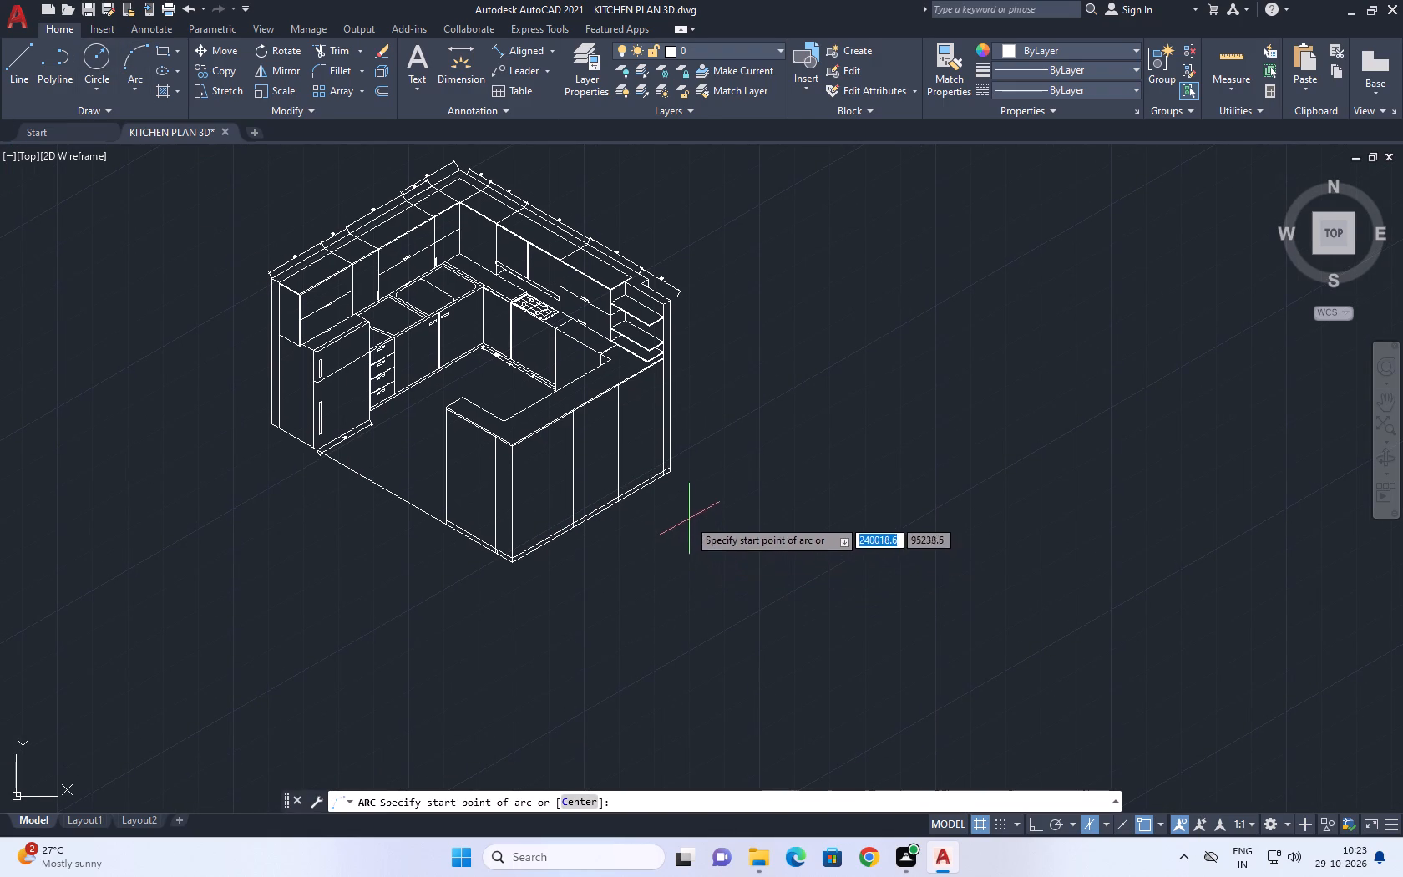
pyautogui.click(714, 523)
pyautogui.click(695, 550)
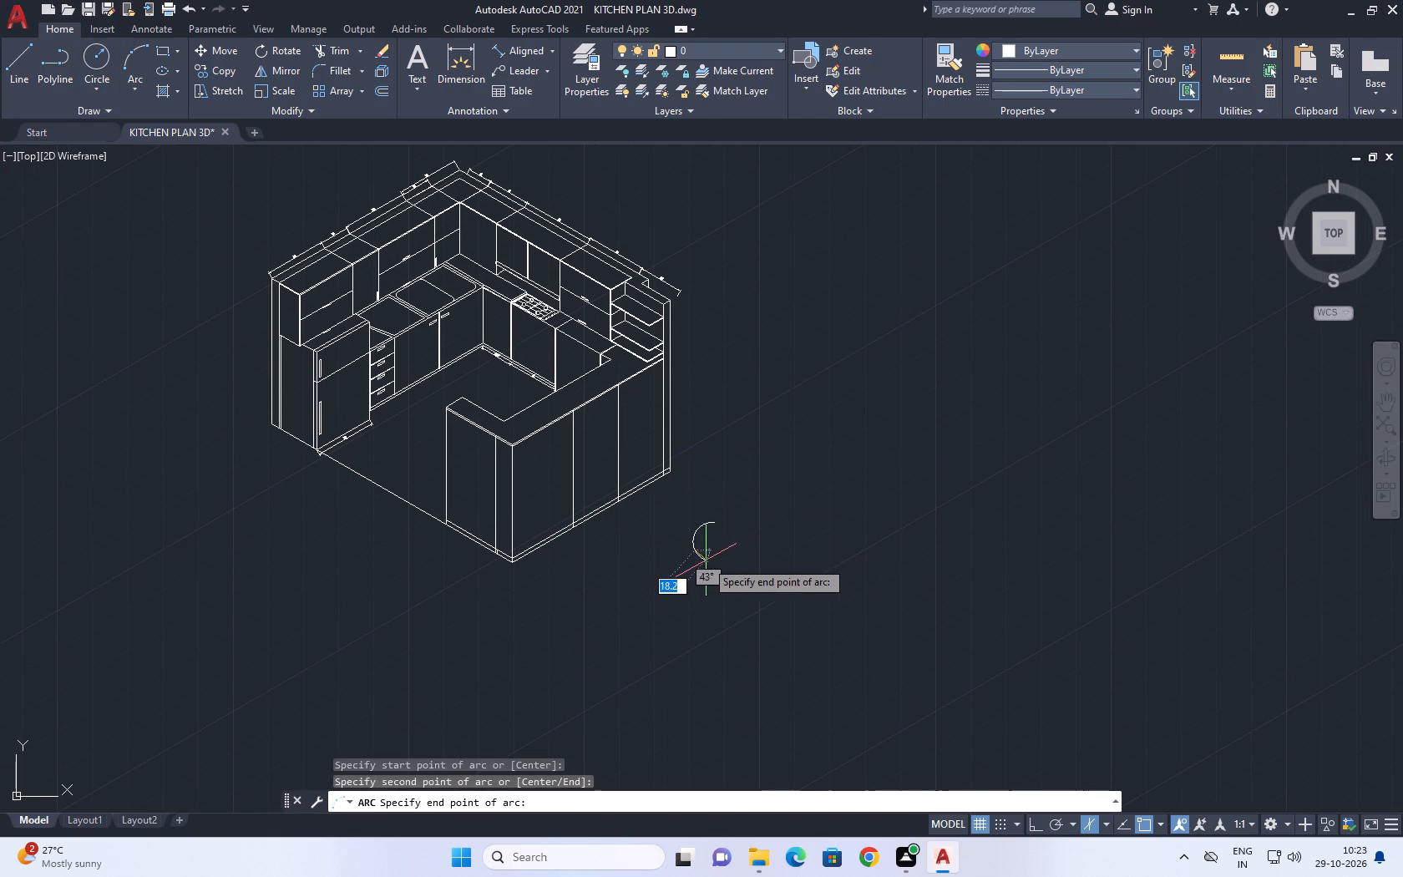
pyautogui.click(722, 557)
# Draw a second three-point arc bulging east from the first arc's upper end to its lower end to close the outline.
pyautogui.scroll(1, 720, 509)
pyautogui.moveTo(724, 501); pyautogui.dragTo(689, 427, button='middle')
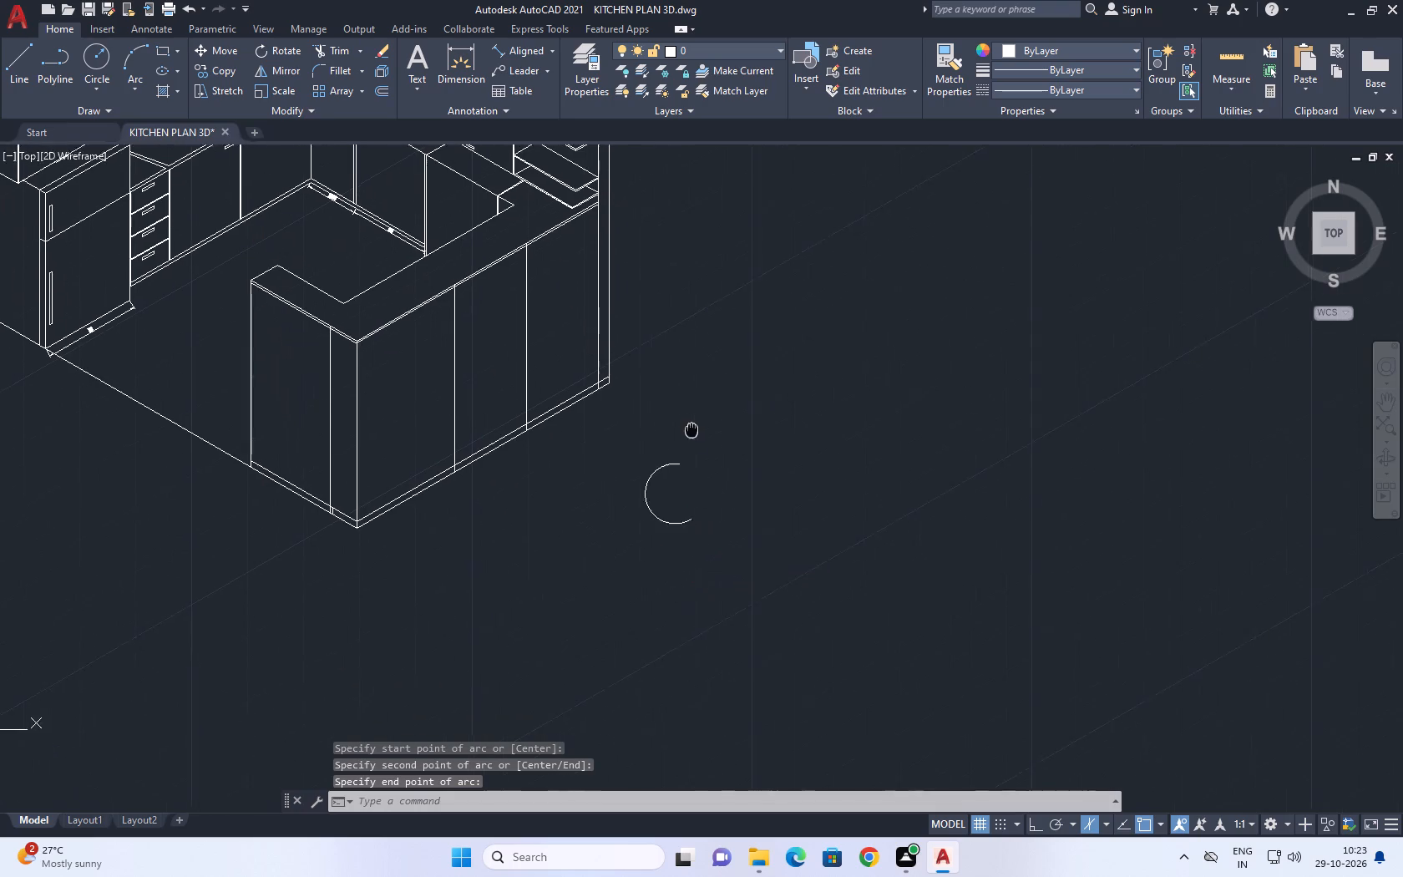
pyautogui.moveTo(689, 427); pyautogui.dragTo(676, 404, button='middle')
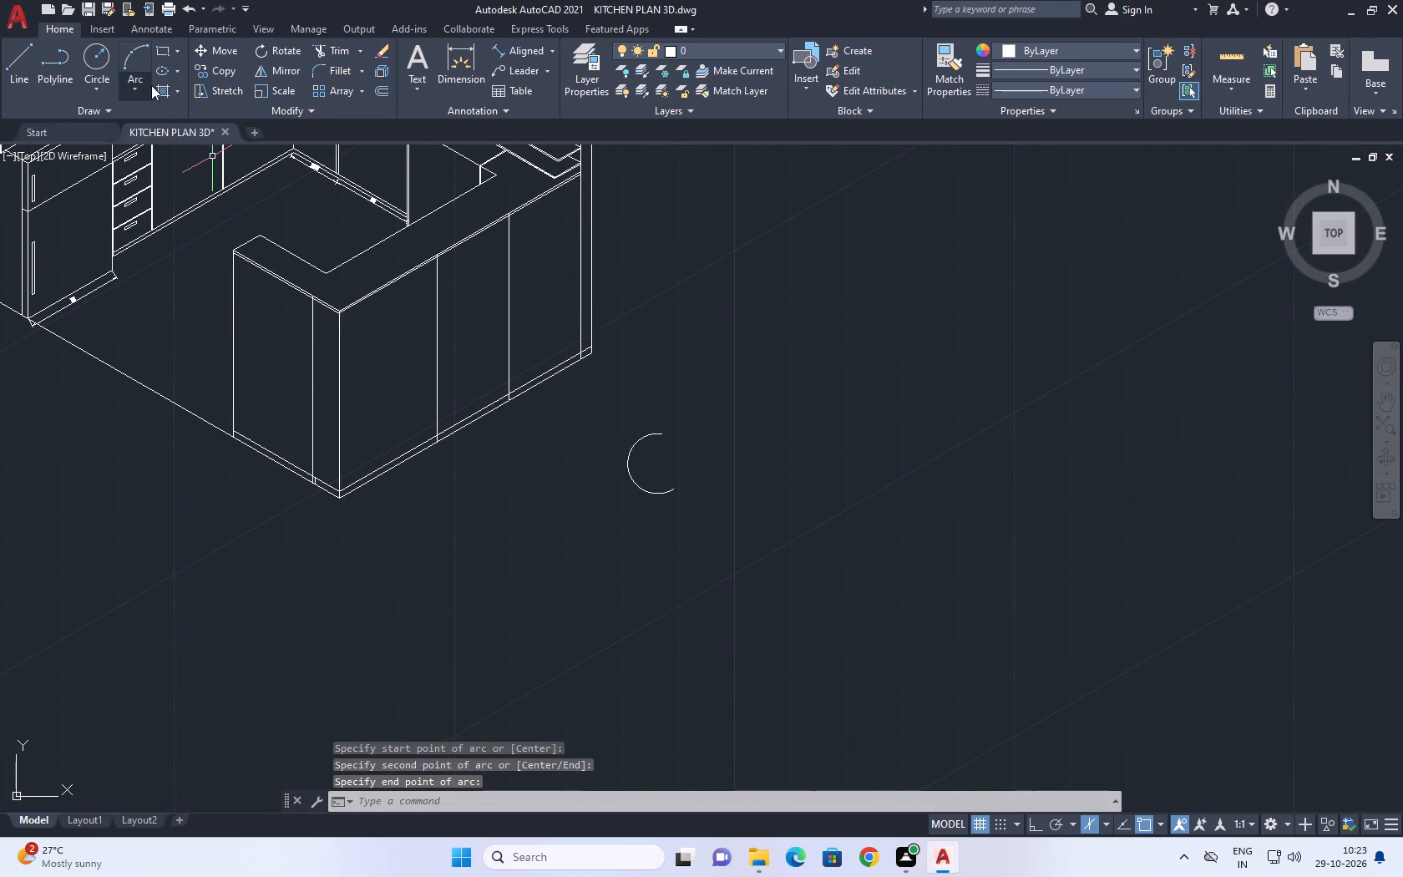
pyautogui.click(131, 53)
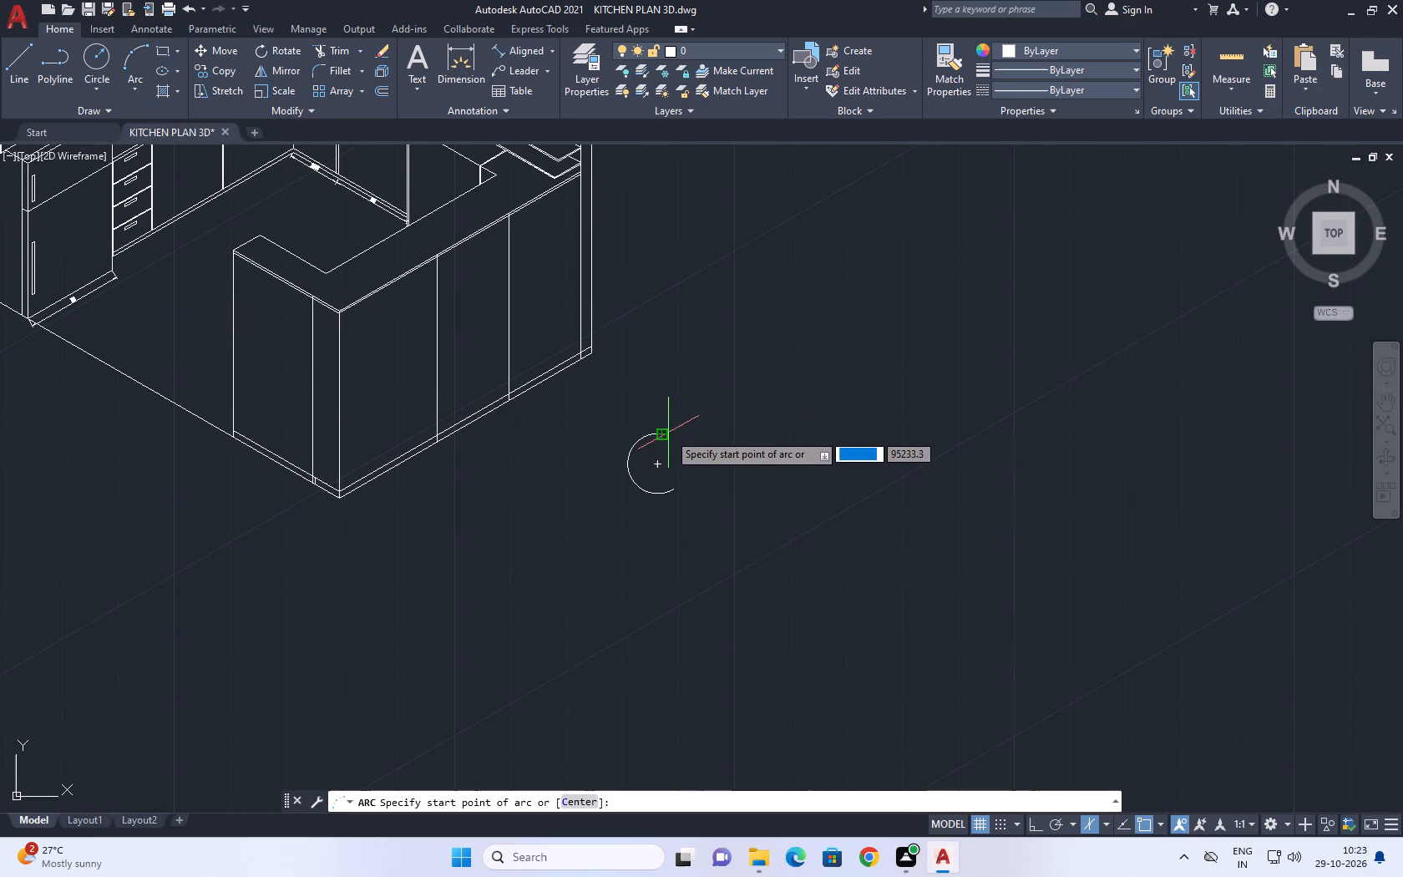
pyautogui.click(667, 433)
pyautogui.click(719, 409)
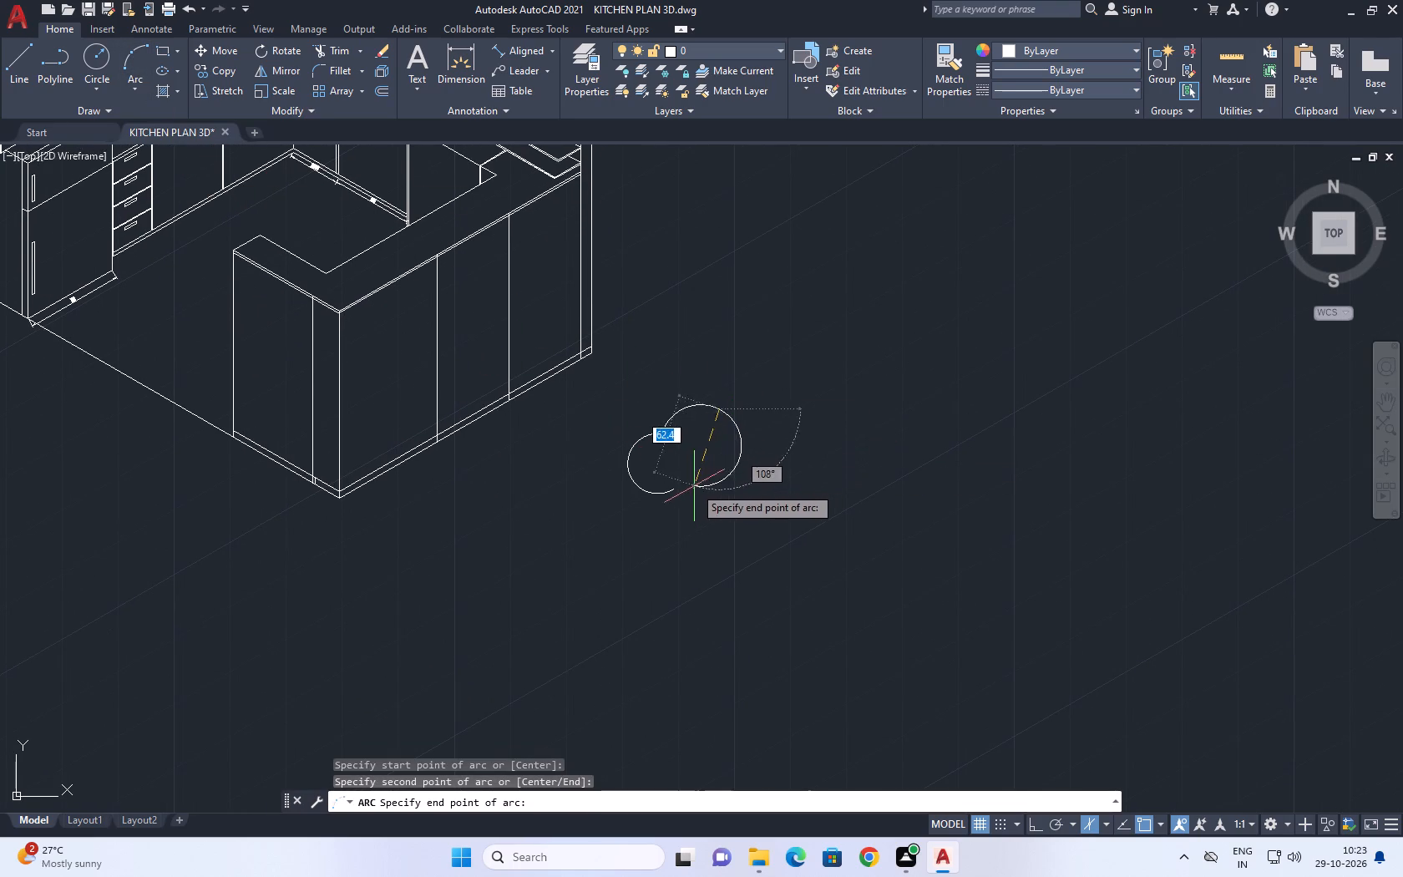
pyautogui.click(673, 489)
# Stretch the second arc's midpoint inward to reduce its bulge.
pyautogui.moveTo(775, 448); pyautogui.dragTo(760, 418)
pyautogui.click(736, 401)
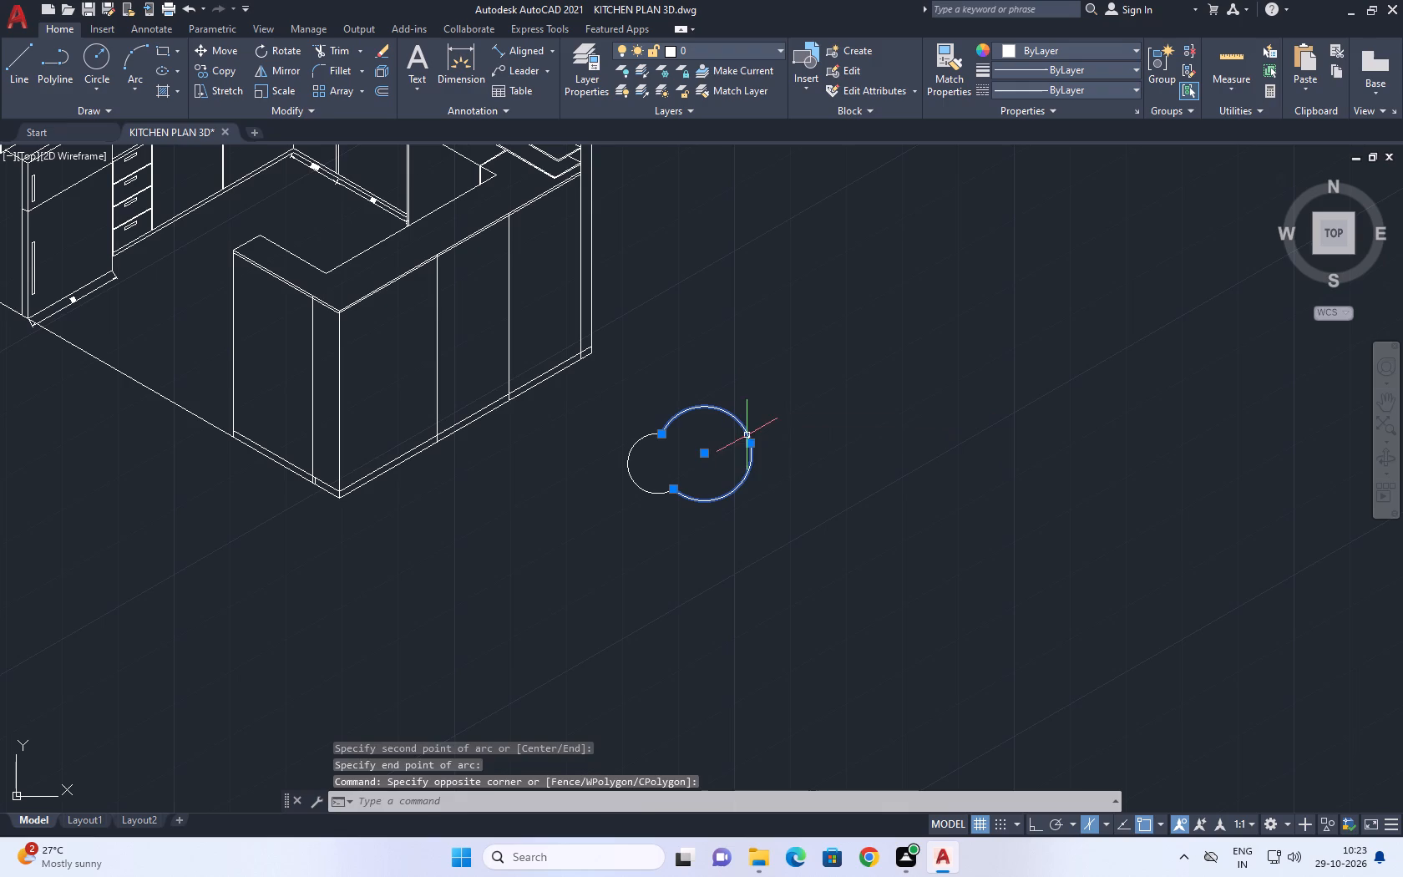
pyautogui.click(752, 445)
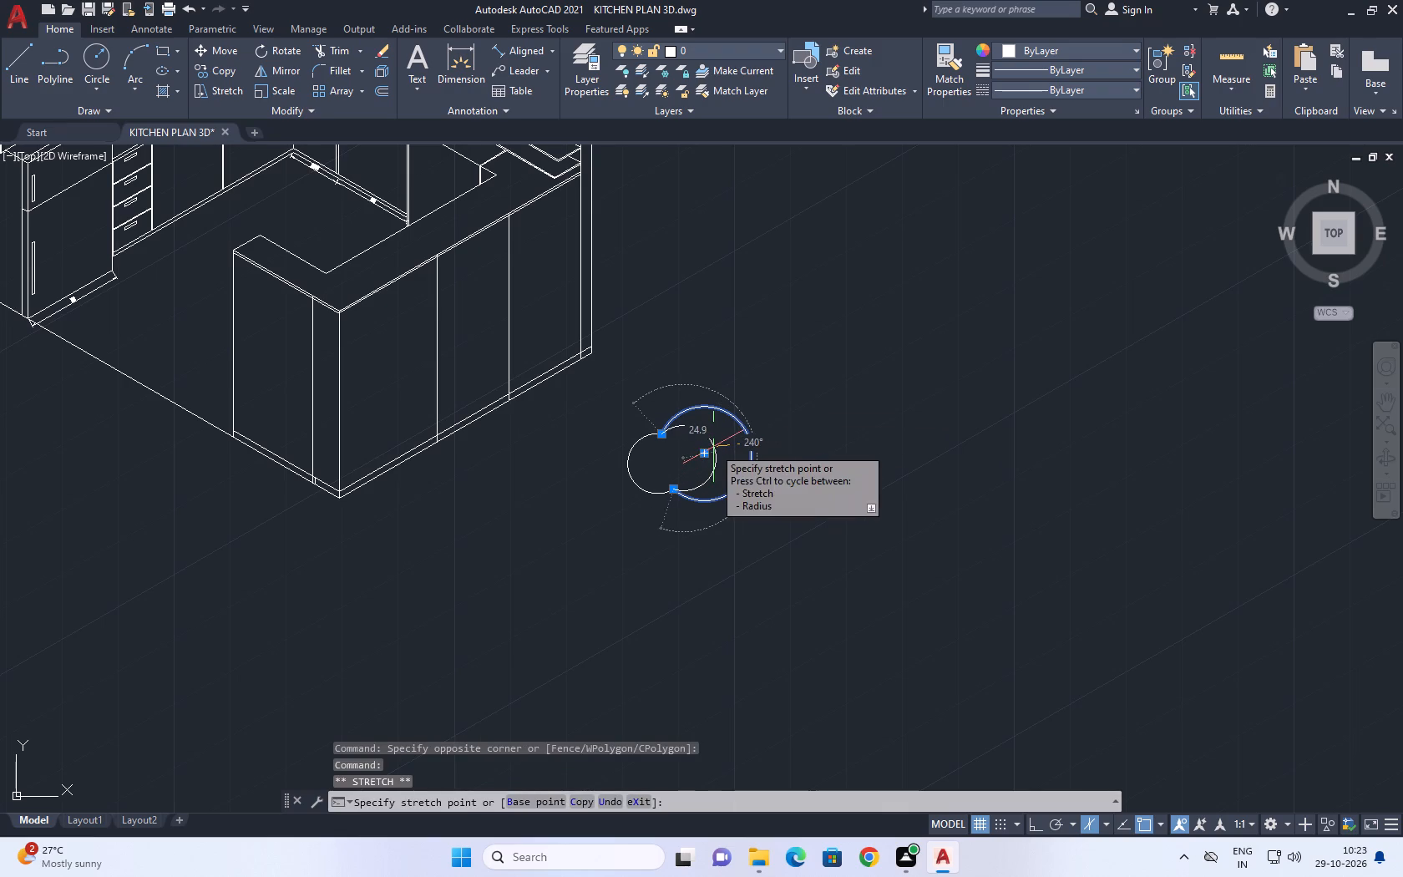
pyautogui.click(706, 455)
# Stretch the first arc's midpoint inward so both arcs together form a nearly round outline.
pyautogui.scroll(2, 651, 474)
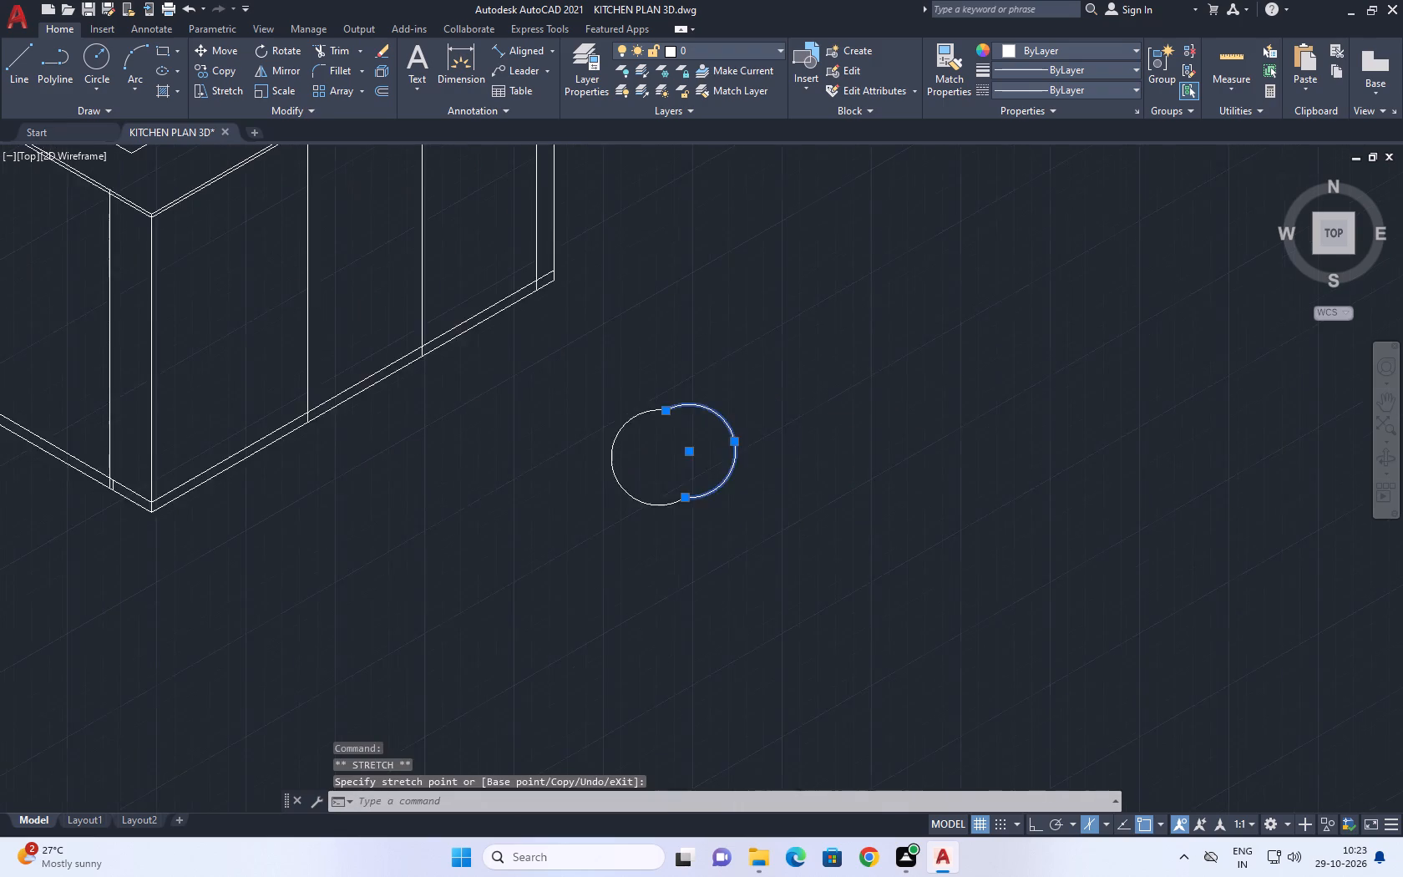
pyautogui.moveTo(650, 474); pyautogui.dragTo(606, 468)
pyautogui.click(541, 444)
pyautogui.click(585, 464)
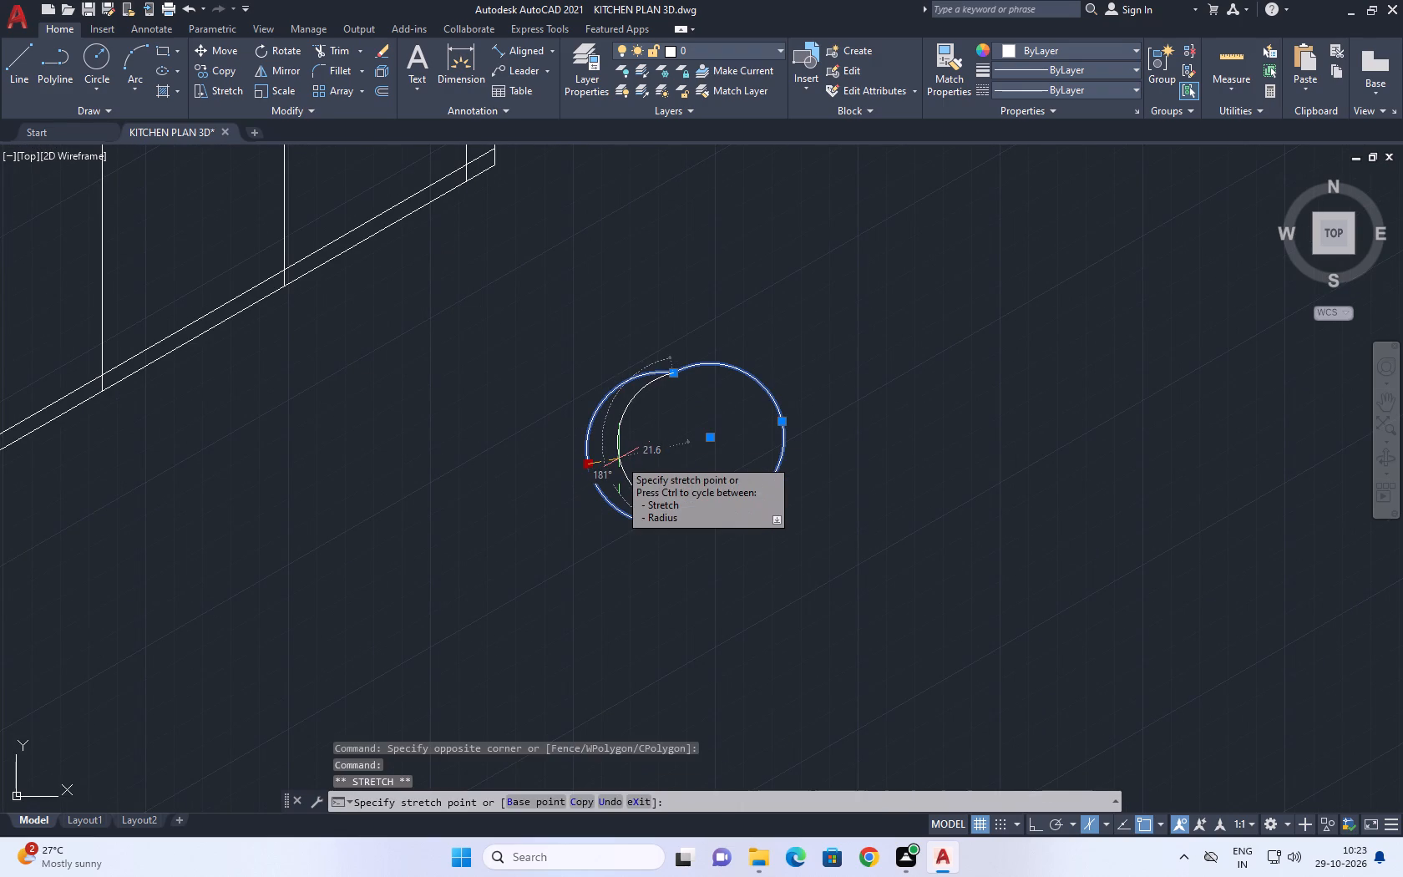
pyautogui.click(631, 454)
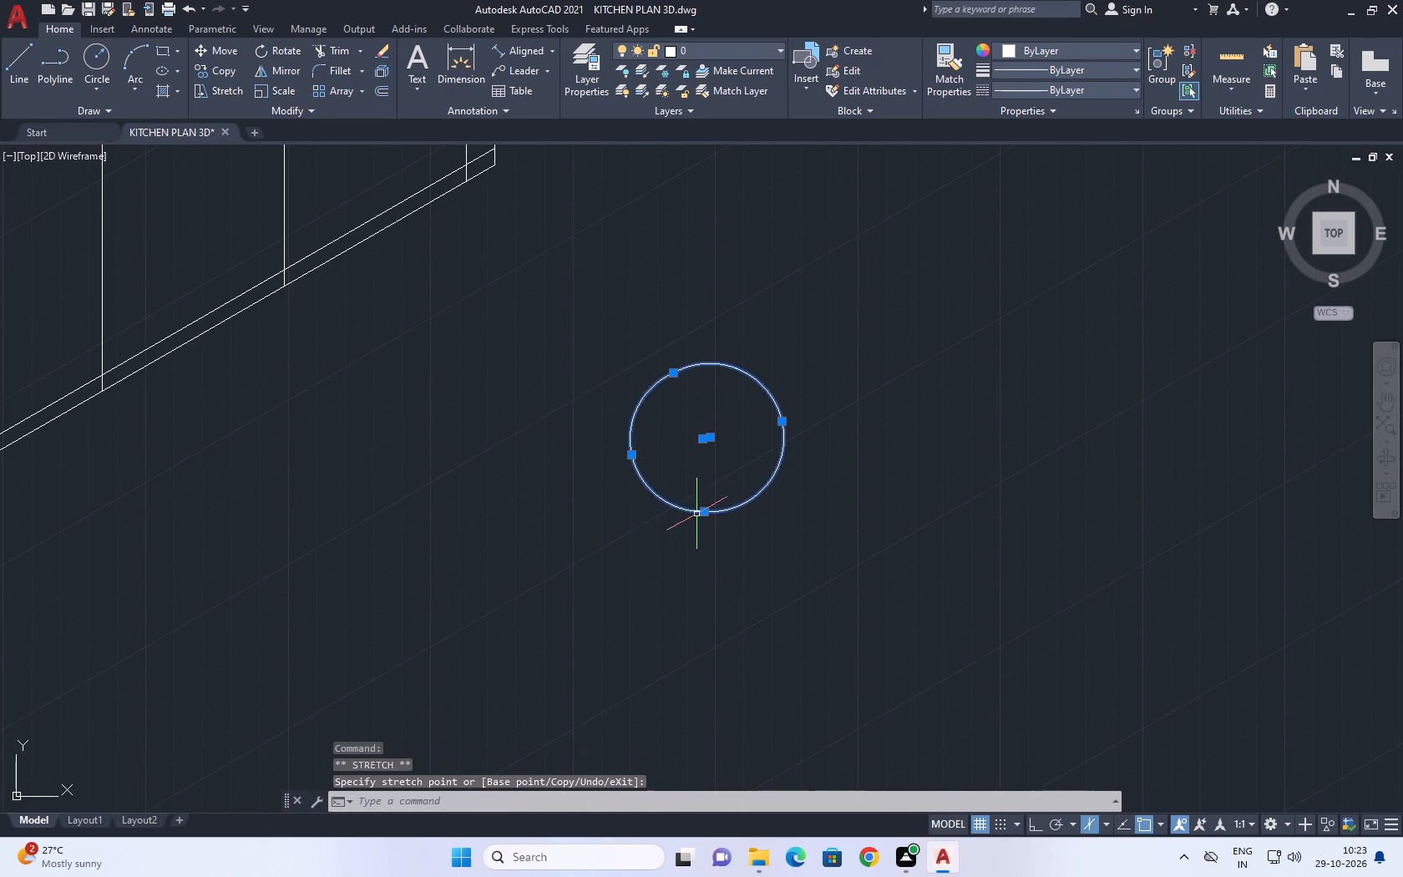
# Move the shared lower endpoint of both arcs straight up and clear the selection.
pyautogui.click(704, 515)
pyautogui.click(702, 483)
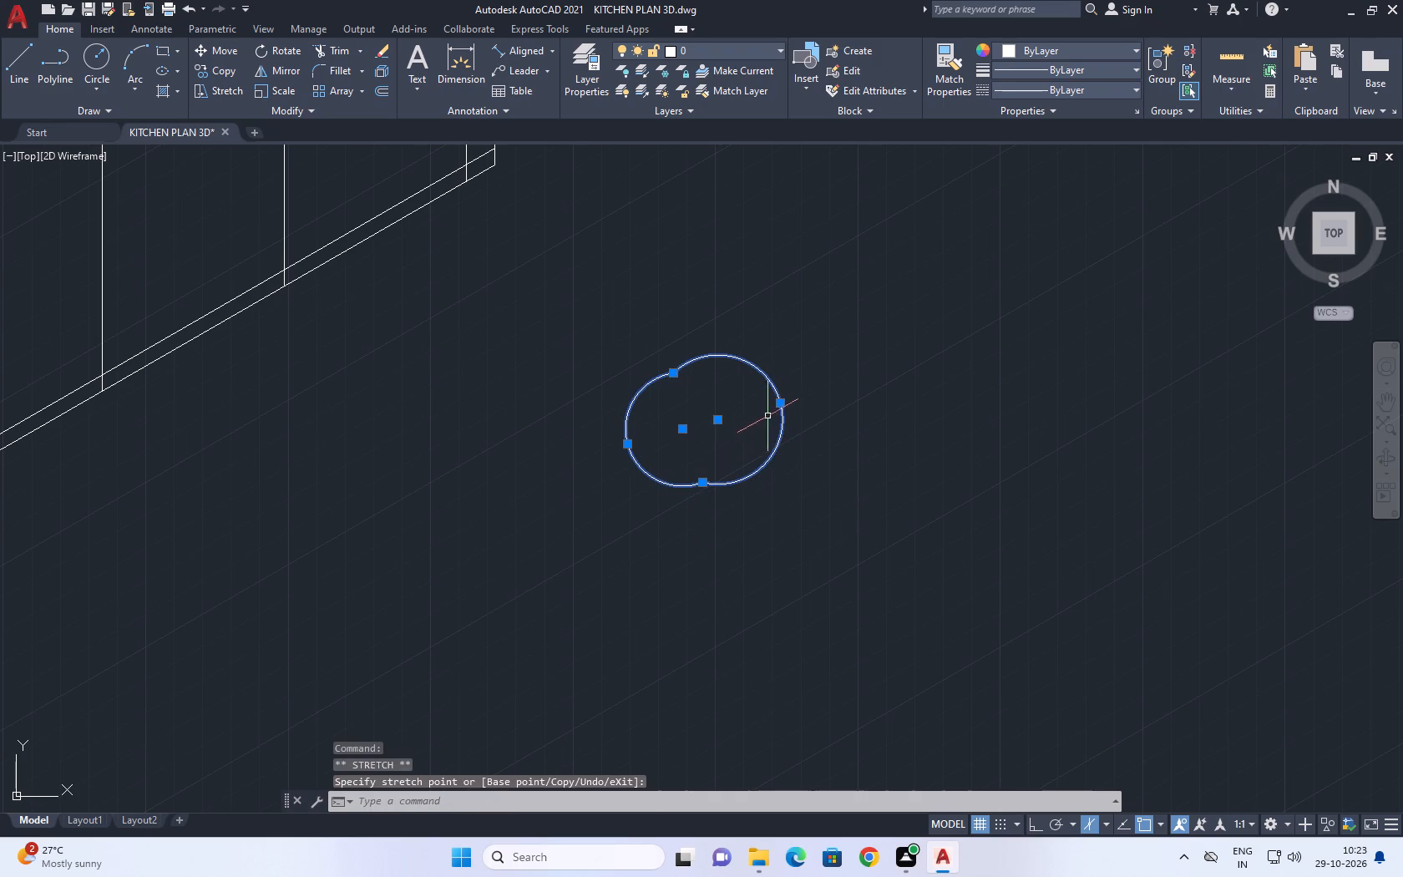
pyautogui.rightClick(823, 368)
pyautogui.click(868, 618)
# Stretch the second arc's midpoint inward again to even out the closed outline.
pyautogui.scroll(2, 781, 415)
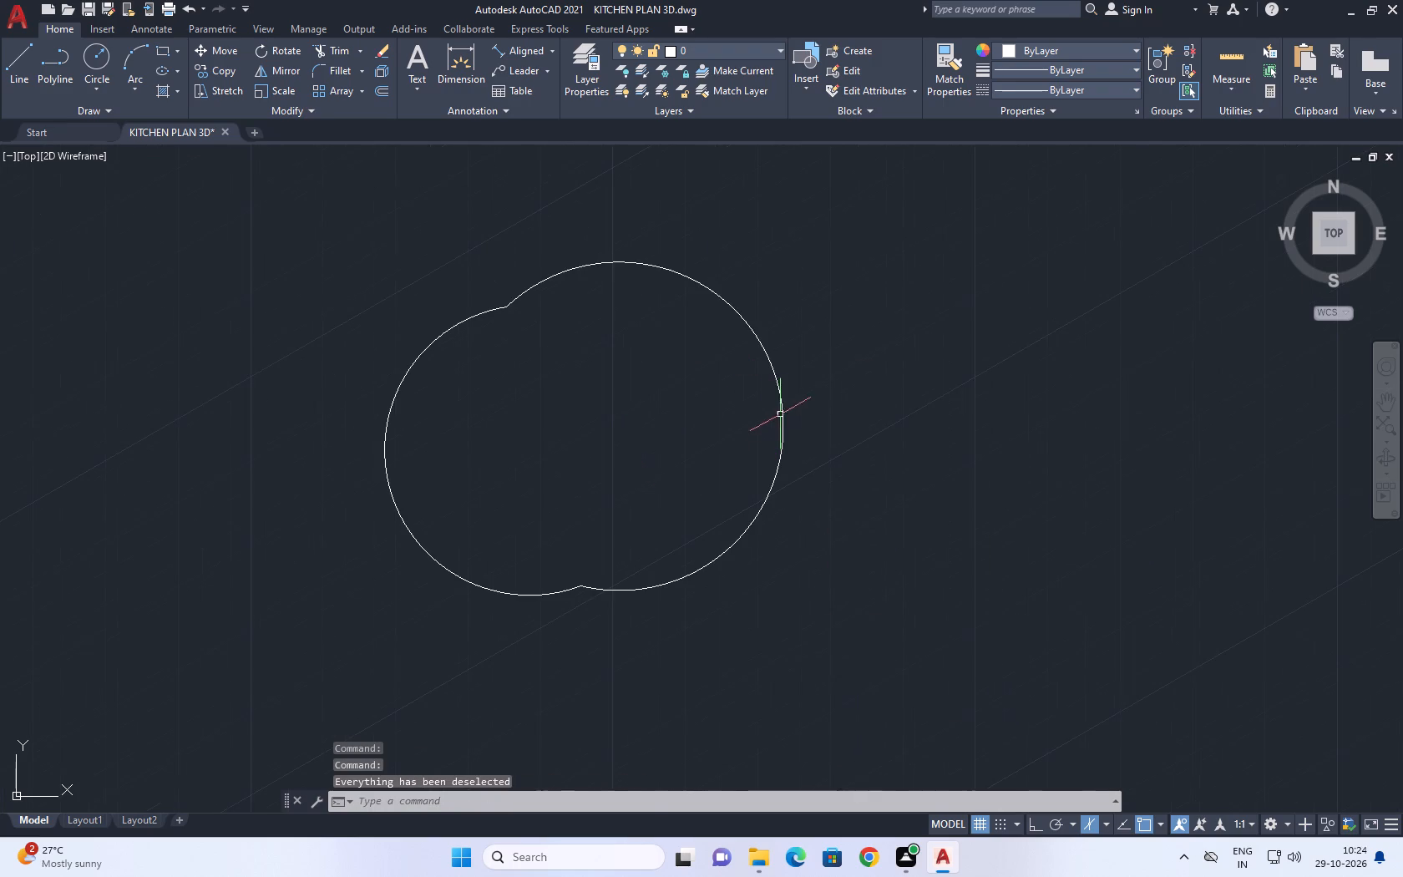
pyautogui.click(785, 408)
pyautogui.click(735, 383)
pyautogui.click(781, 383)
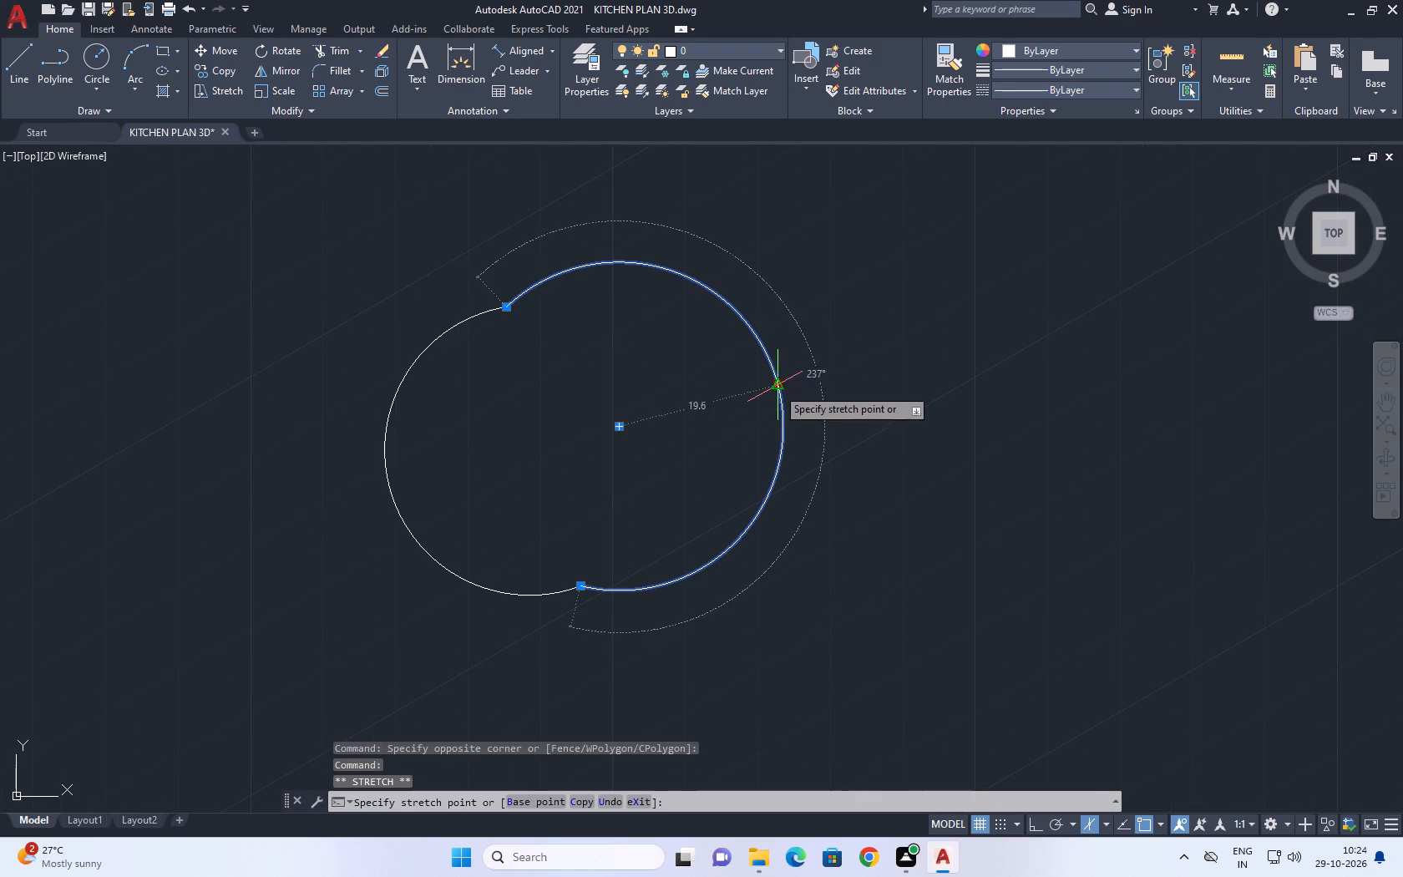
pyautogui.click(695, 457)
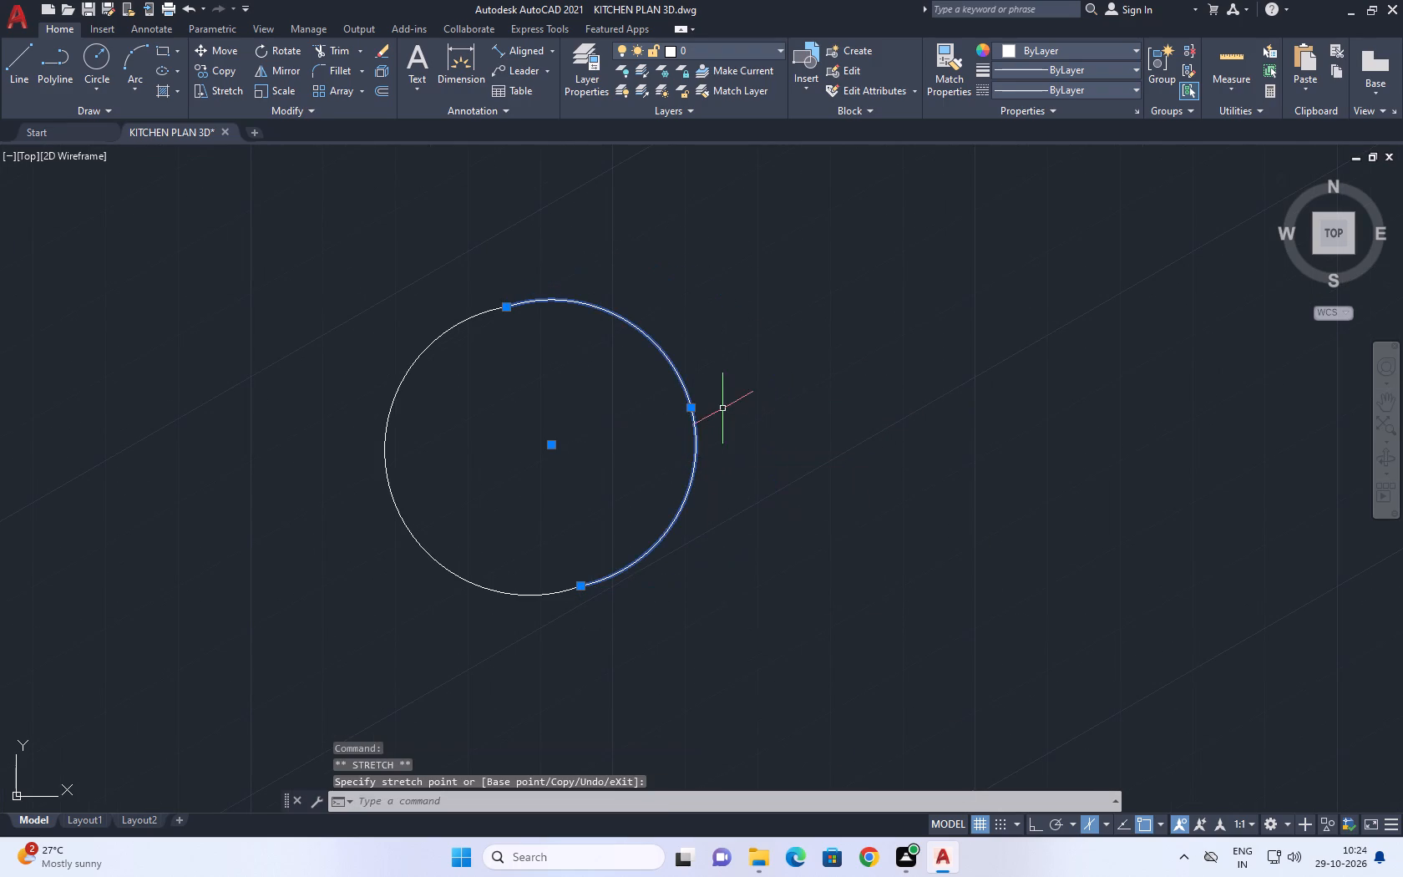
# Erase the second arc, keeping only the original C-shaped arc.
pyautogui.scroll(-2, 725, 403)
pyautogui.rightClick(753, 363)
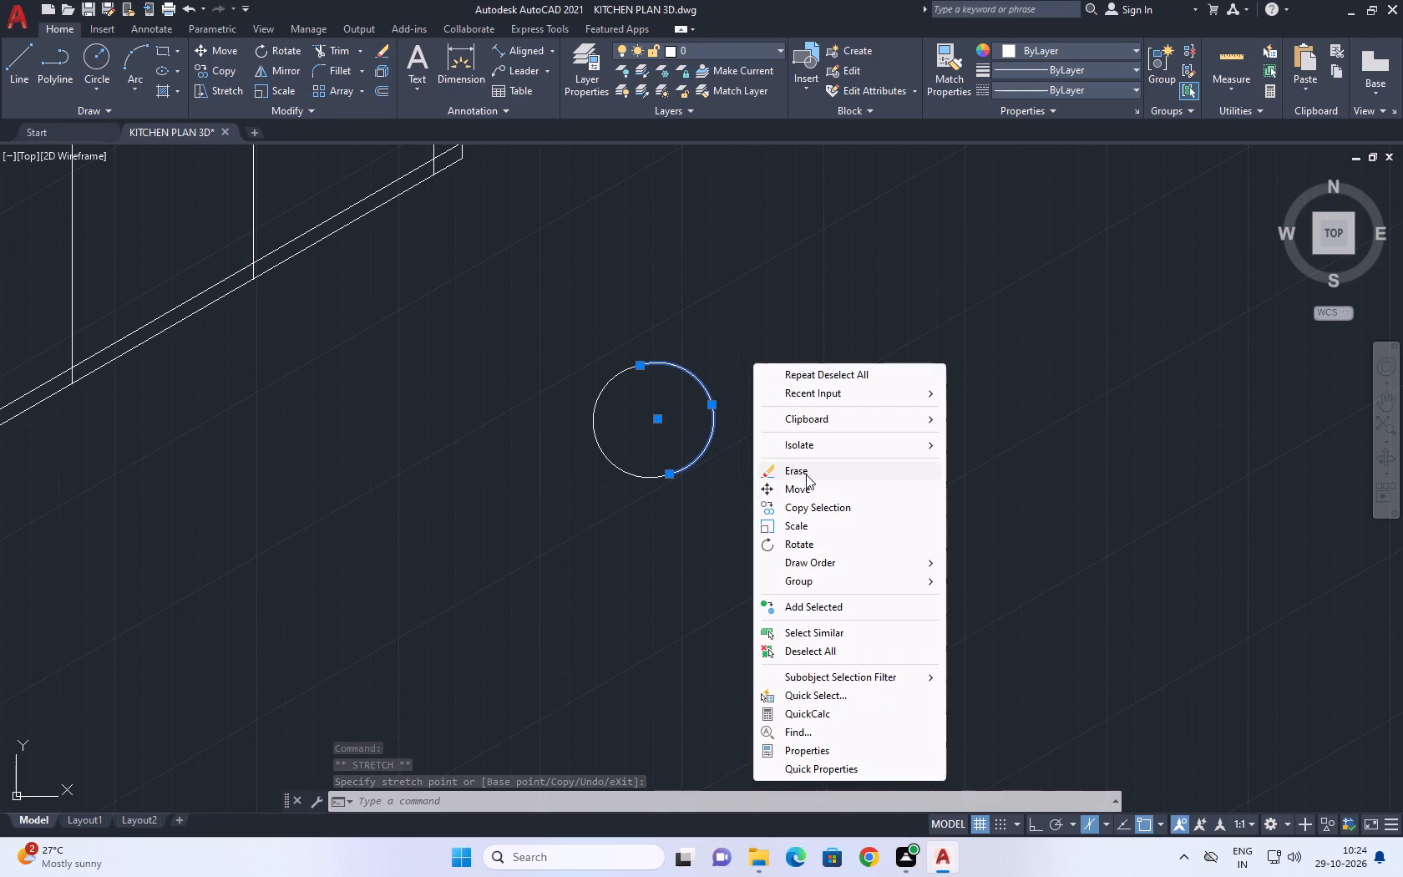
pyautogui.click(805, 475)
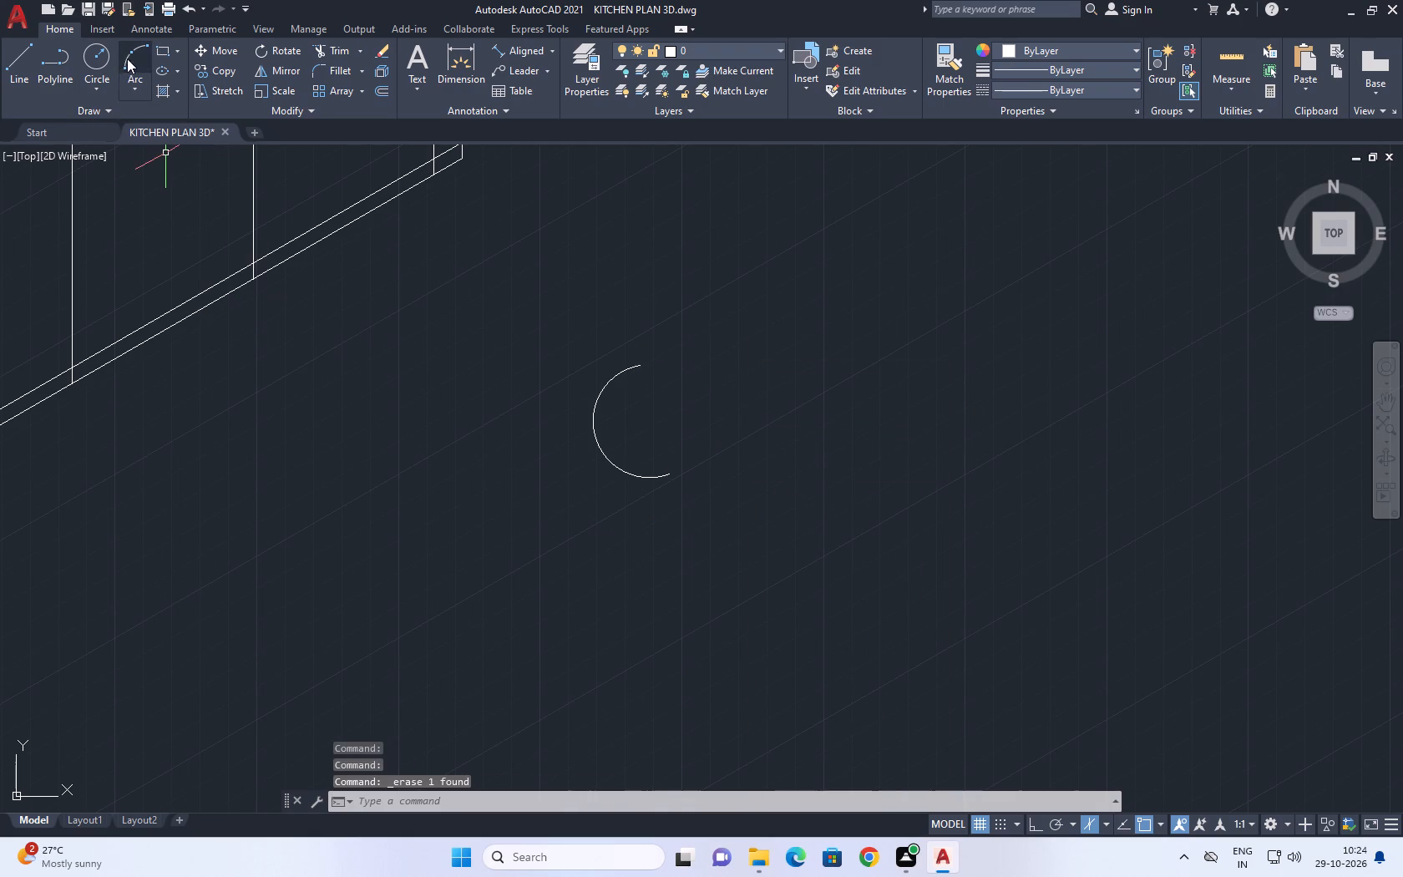
# Draw an ellipse centered on the arc's upper end, with one axis reaching the arc's lower end and the other axis wider.
pyautogui.click(163, 69)
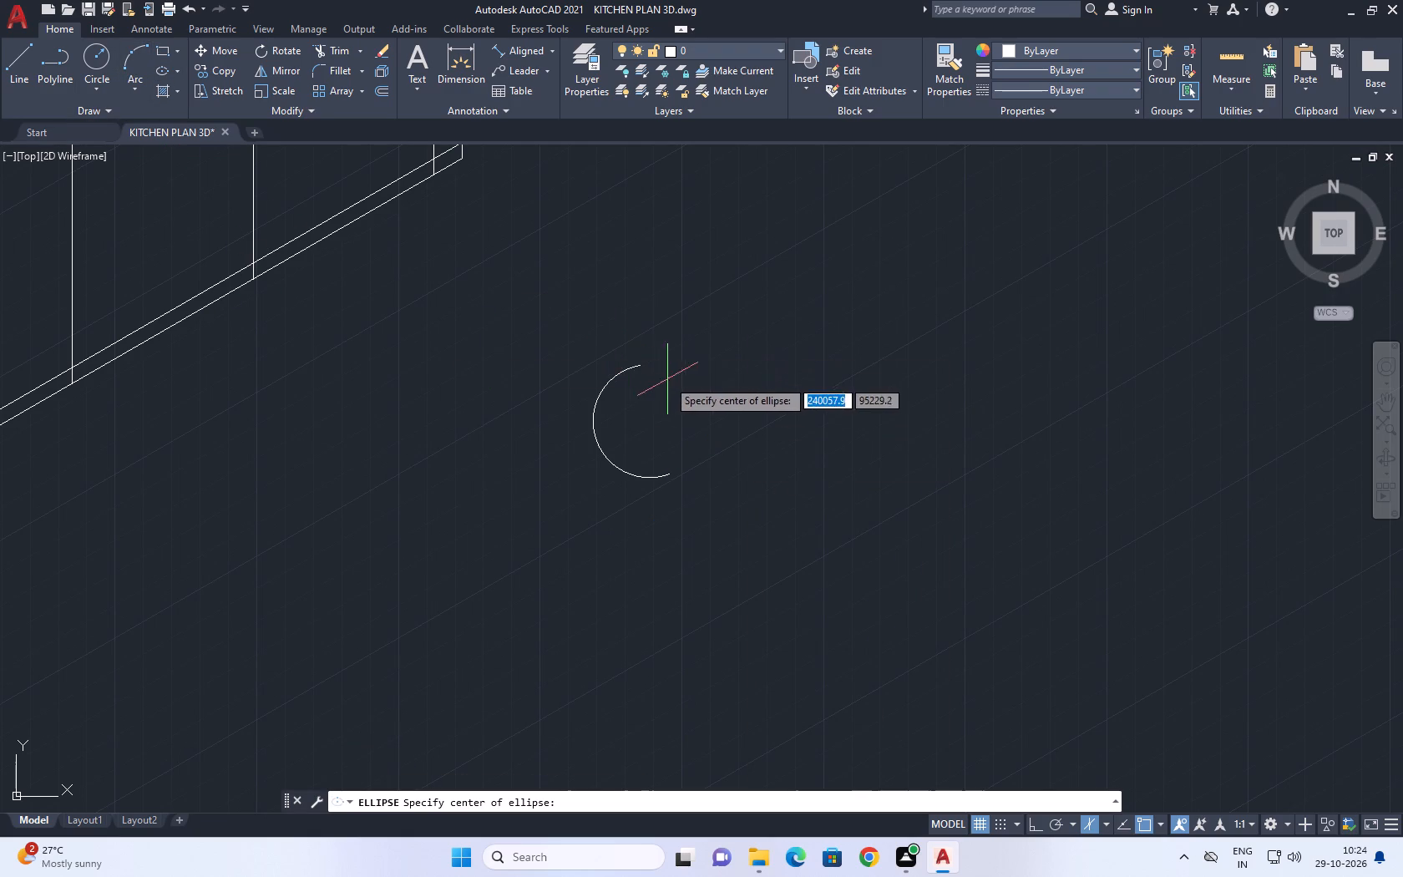
pyautogui.click(639, 365)
pyautogui.click(669, 478)
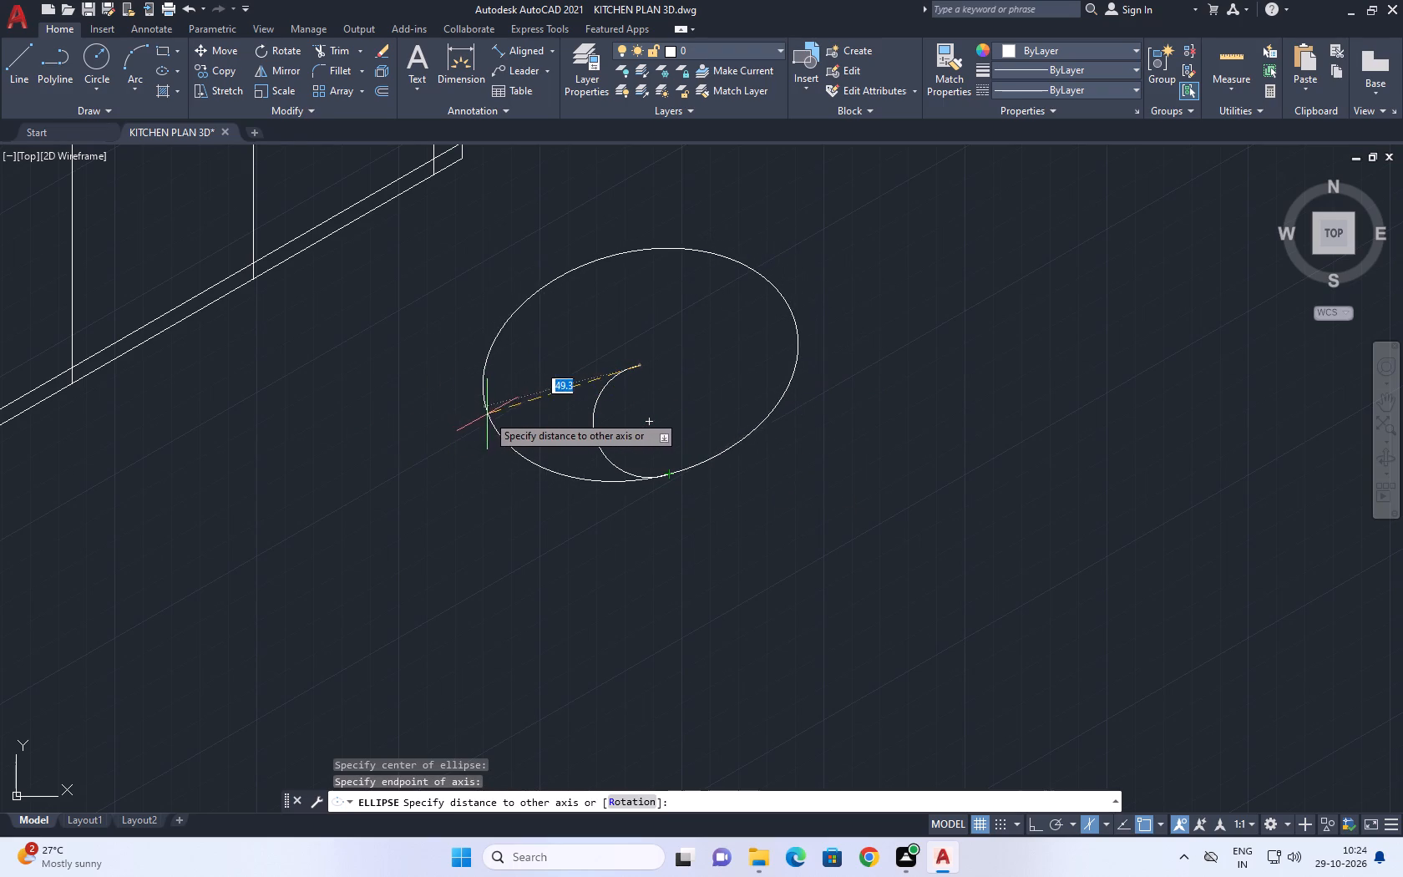
pyautogui.click(507, 414)
# Stretch the arc's upper endpoint from the ellipse's center out to the ellipse's upper-left edge.
pyautogui.moveTo(660, 347); pyautogui.dragTo(681, 454, button='middle')
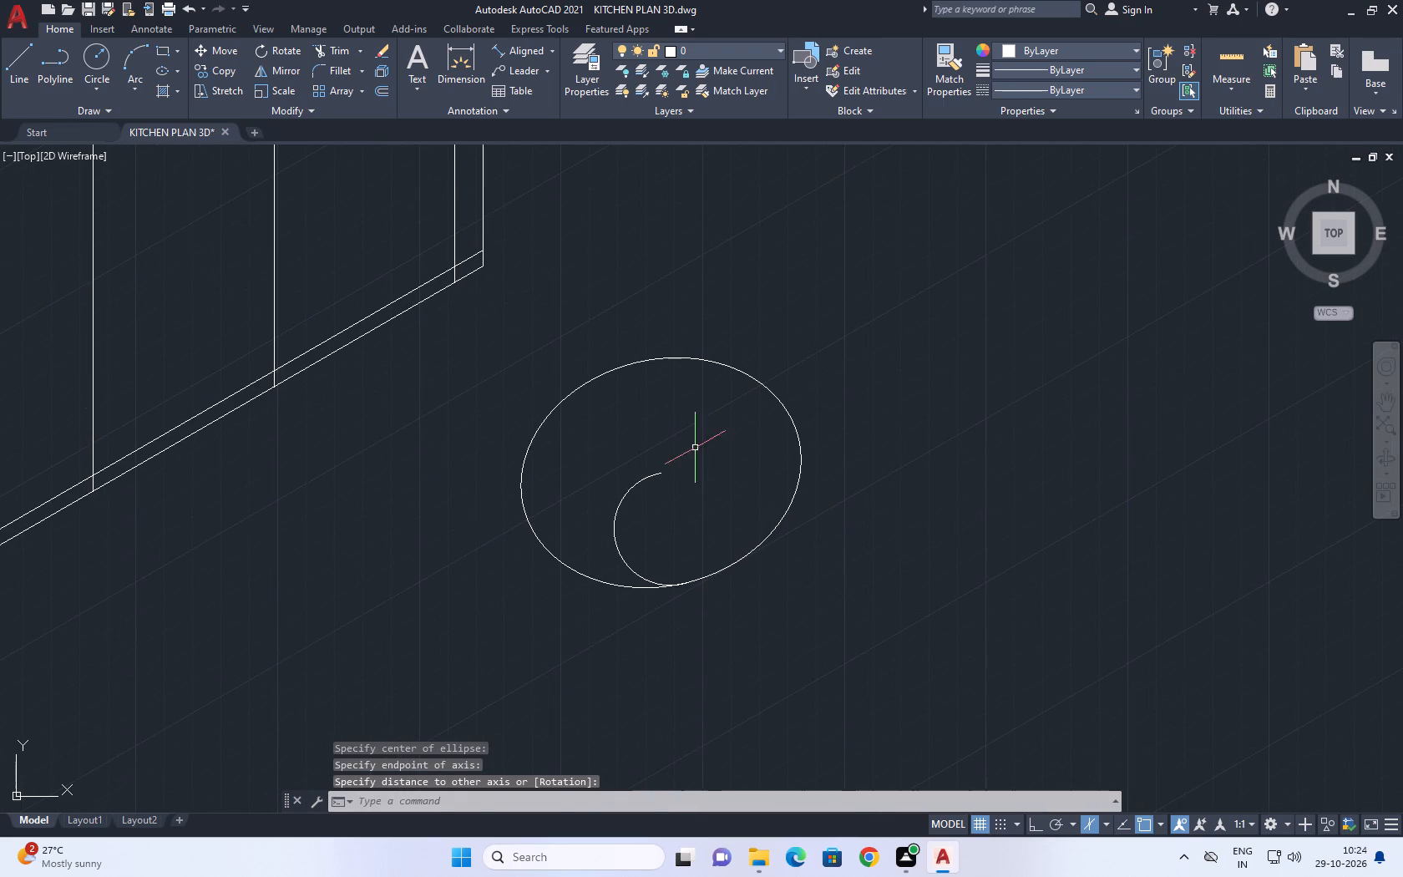
pyautogui.moveTo(694, 473); pyautogui.dragTo(681, 473)
pyautogui.click(603, 445)
pyautogui.click(664, 484)
pyautogui.click(651, 451)
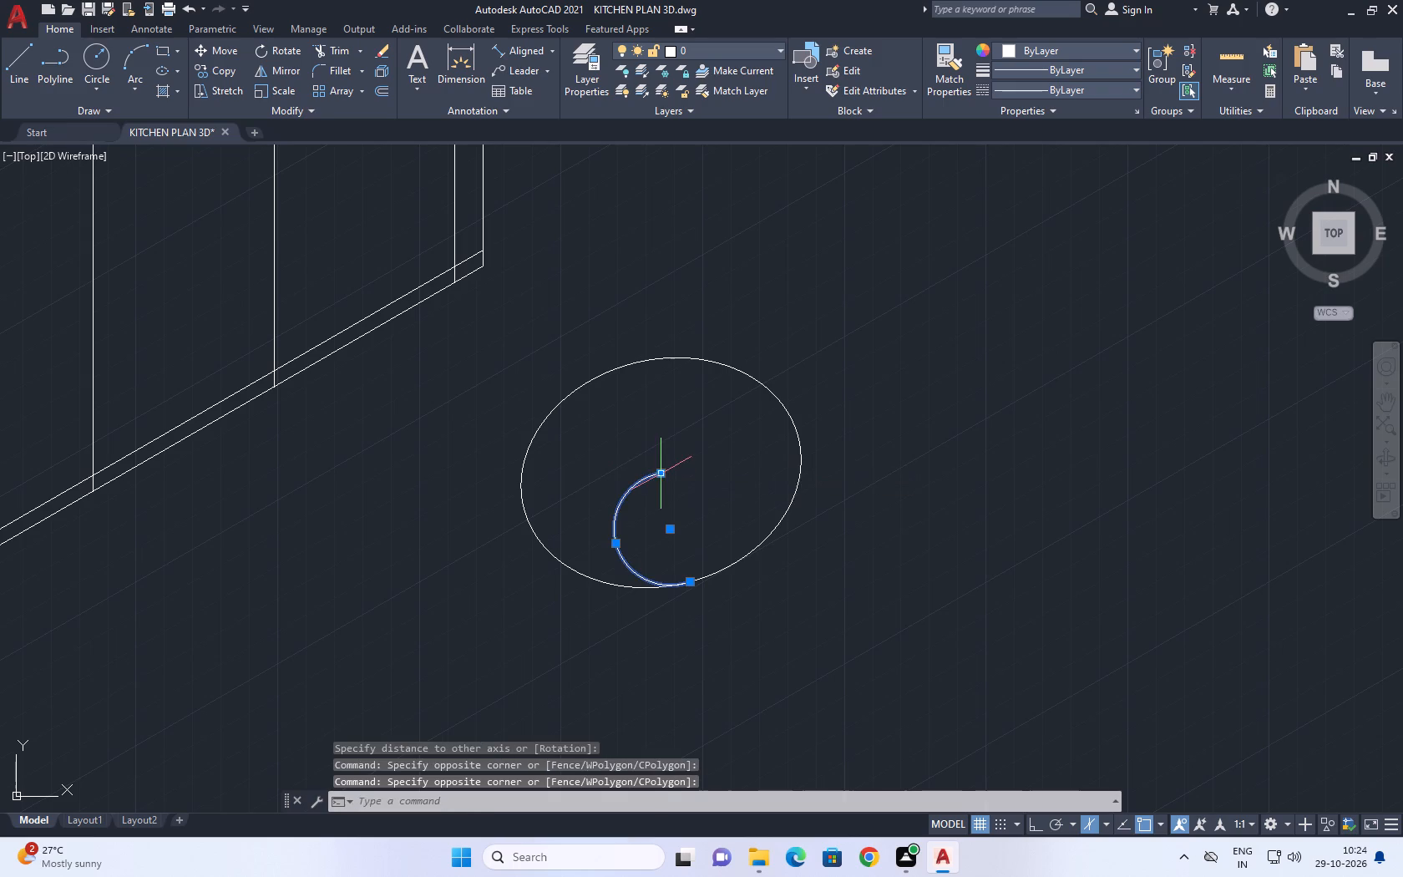
pyautogui.click(663, 473)
pyautogui.moveTo(597, 378); pyautogui.dragTo(596, 385)
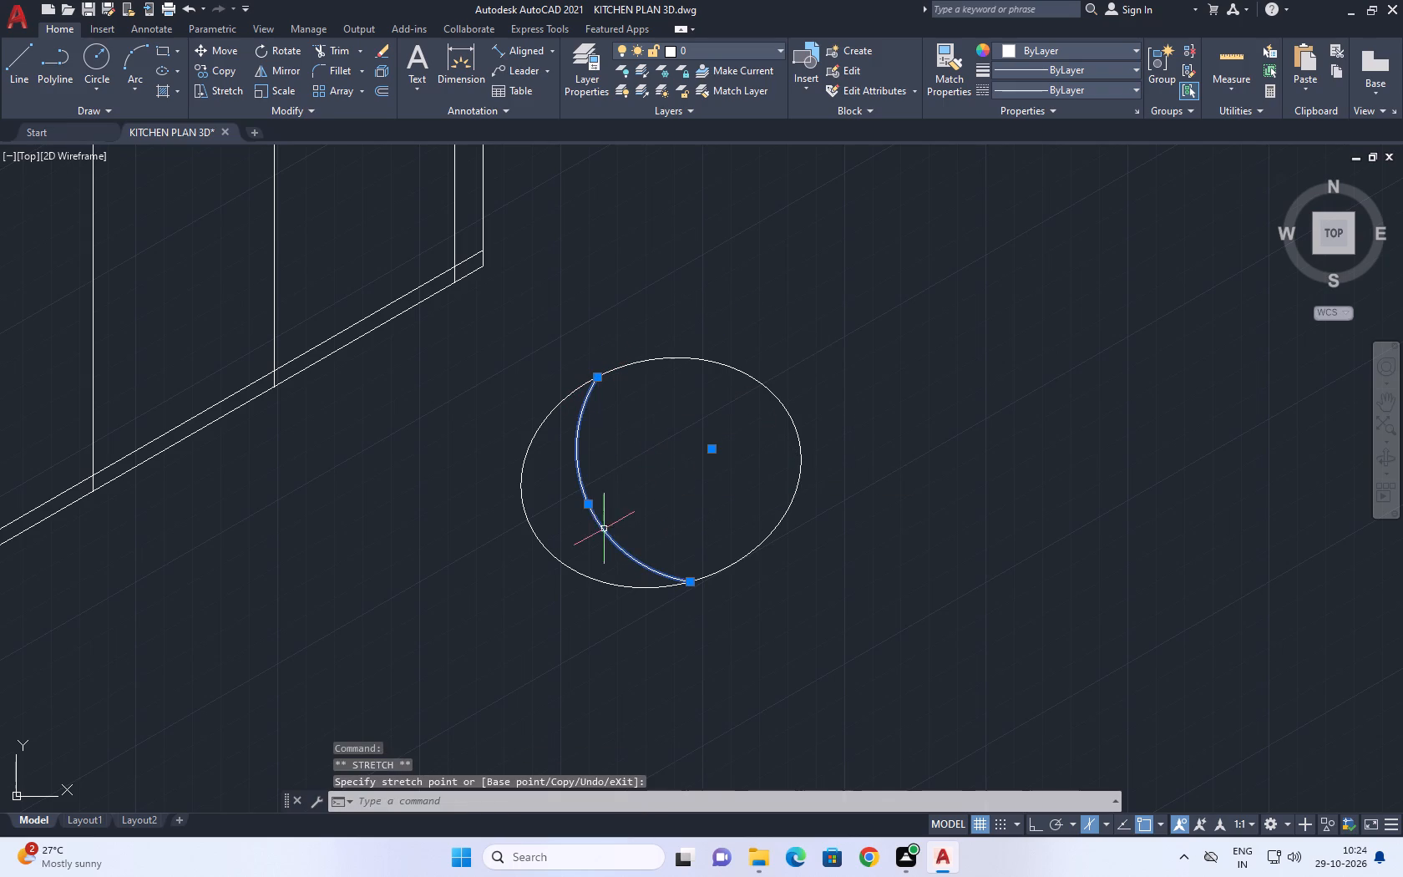
# Stretch the arc's midpoint outward so it forms a thin crescent along the ellipse's west side, and clear the selection.
pyautogui.click(588, 501)
pyautogui.click(549, 504)
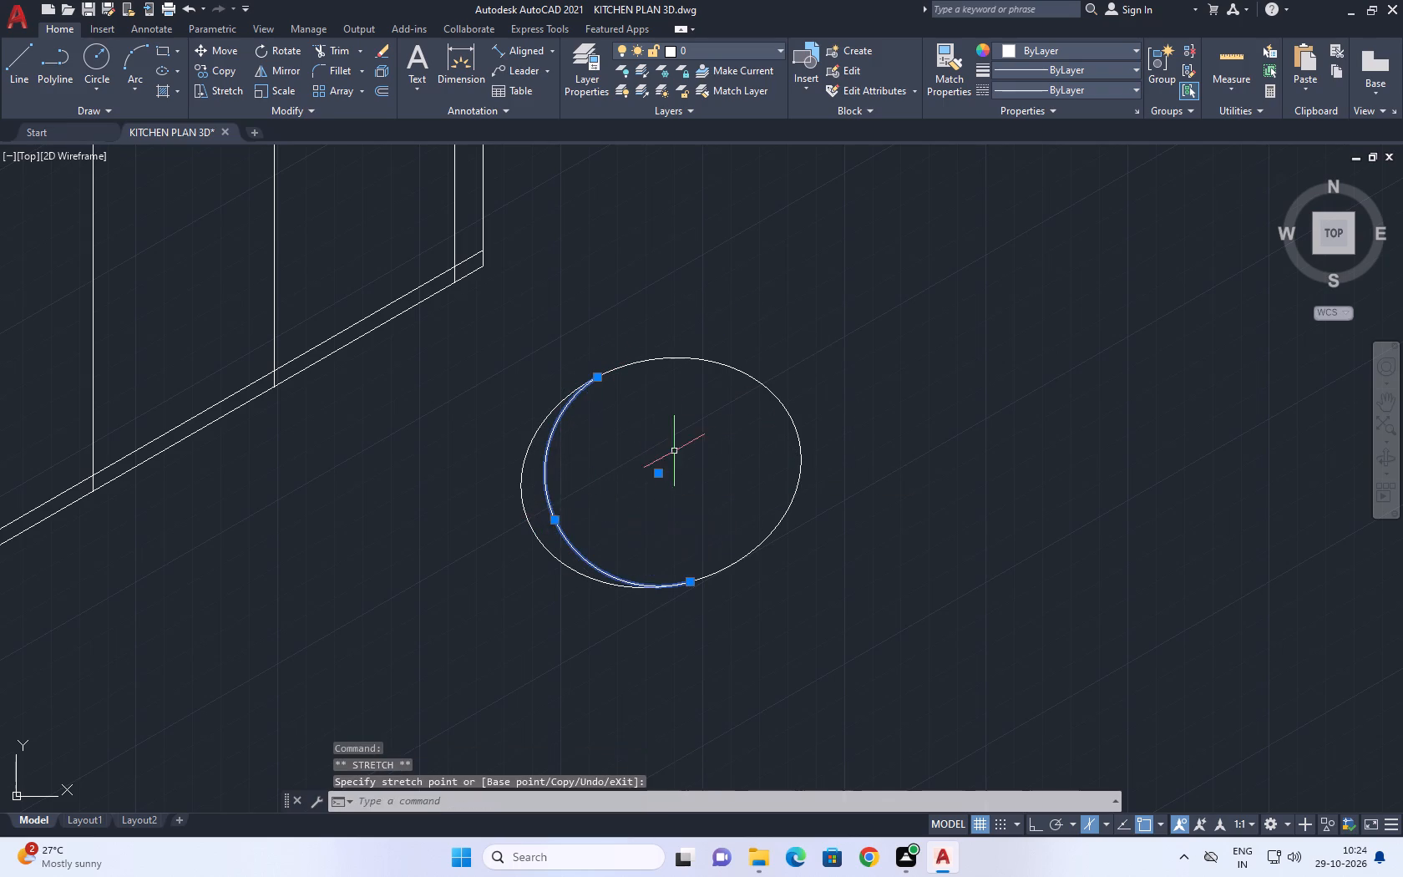
pyautogui.moveTo(687, 437); pyautogui.dragTo(604, 437, button='middle')
pyautogui.middleClick(604, 437)
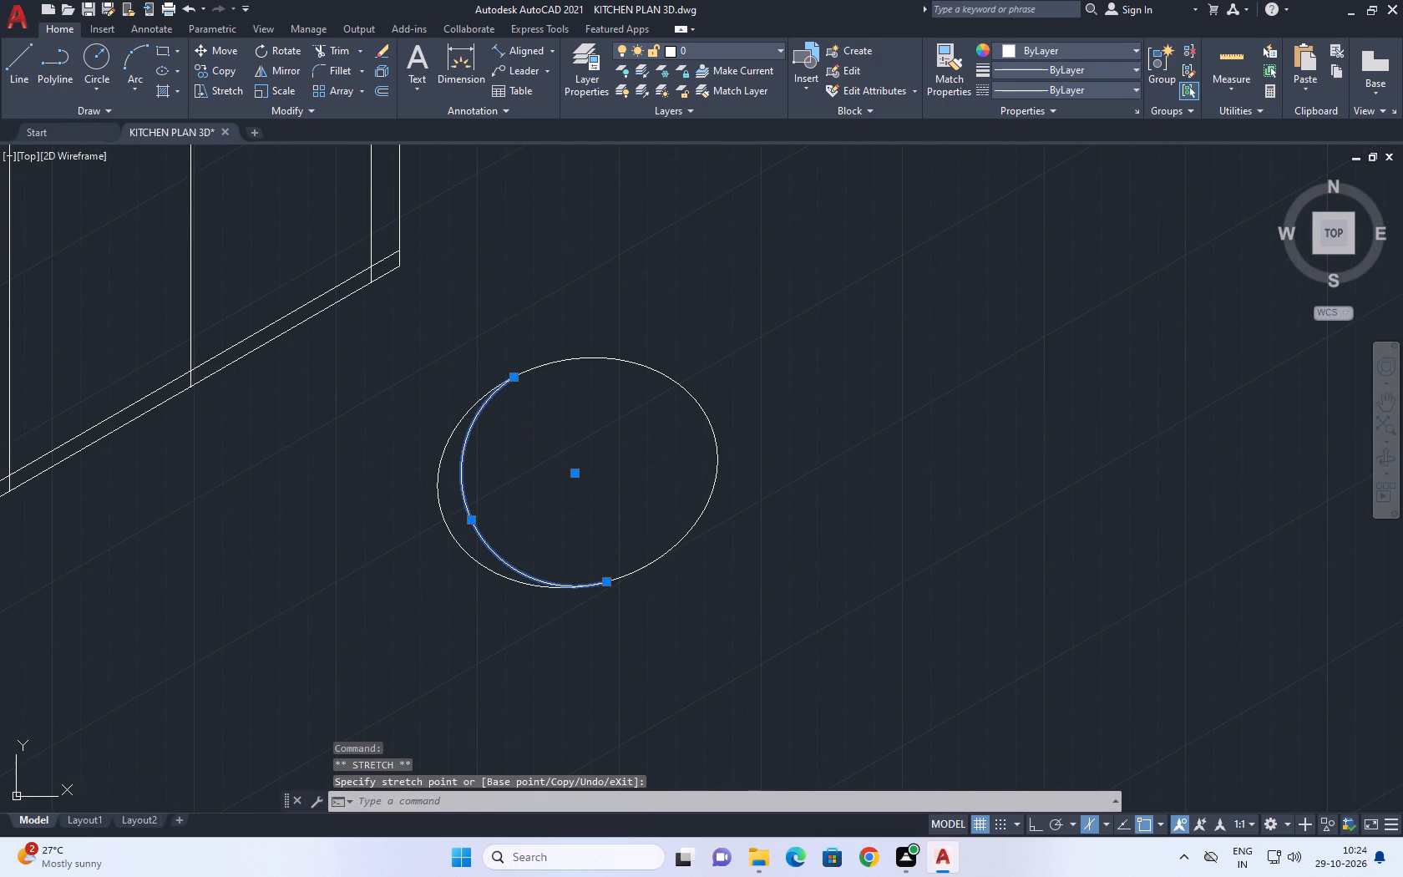
pyautogui.scroll(-1, 608, 452)
pyautogui.moveTo(644, 480); pyautogui.dragTo(726, 514, button='middle')
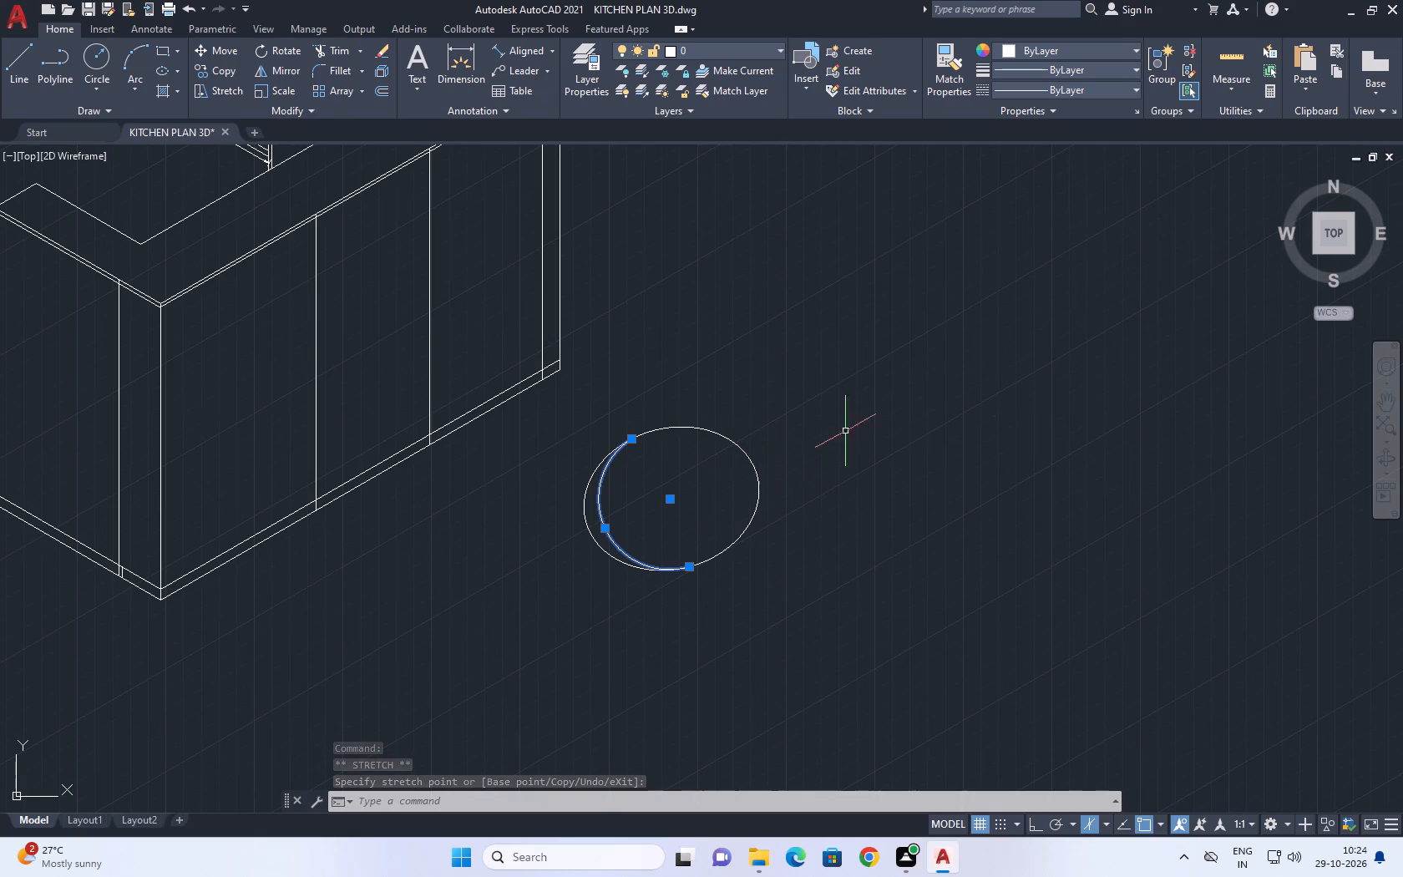
pyautogui.rightClick(815, 381)
pyautogui.click(852, 661)
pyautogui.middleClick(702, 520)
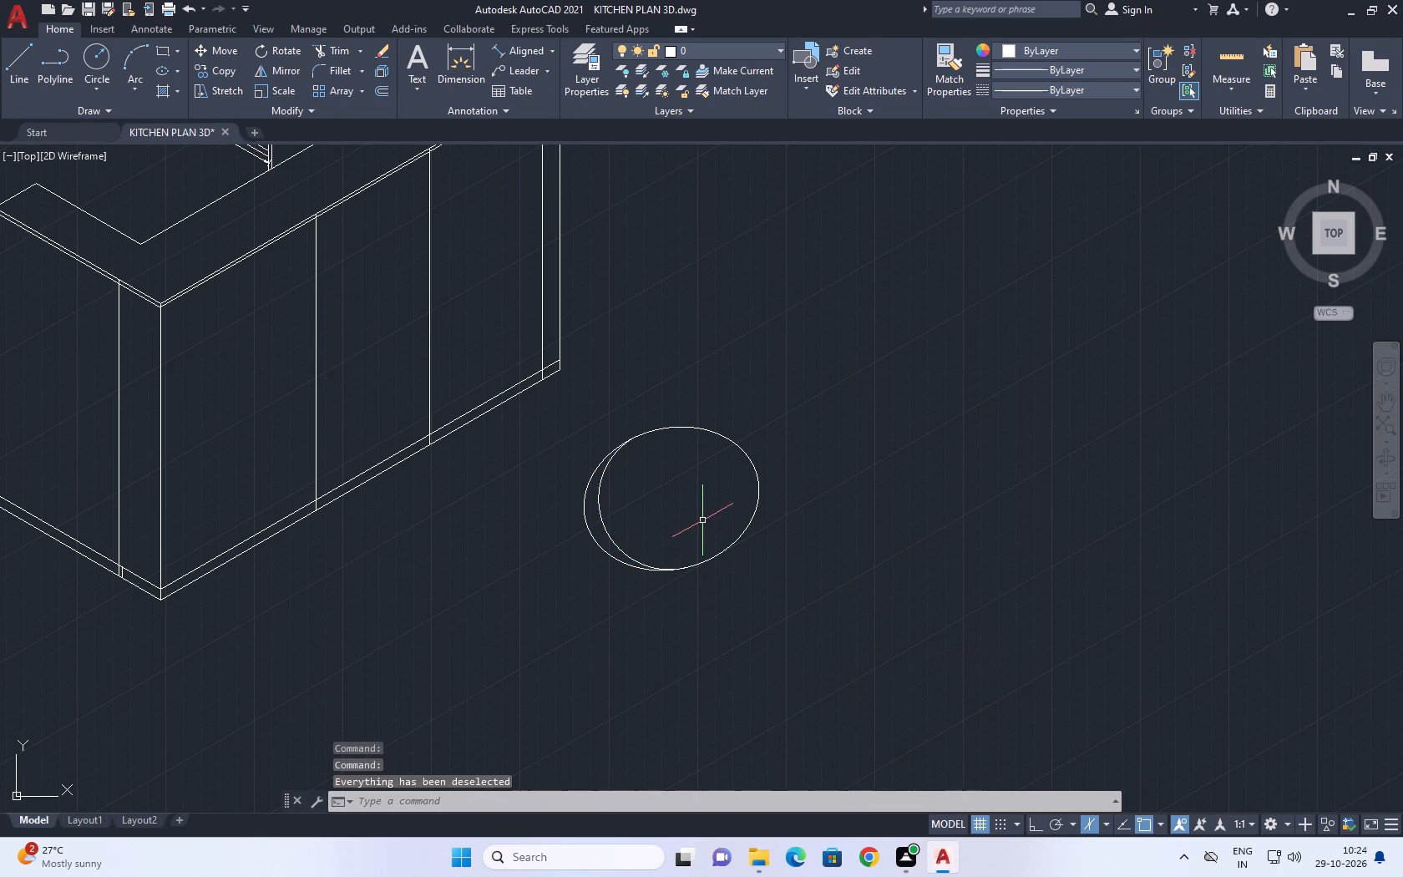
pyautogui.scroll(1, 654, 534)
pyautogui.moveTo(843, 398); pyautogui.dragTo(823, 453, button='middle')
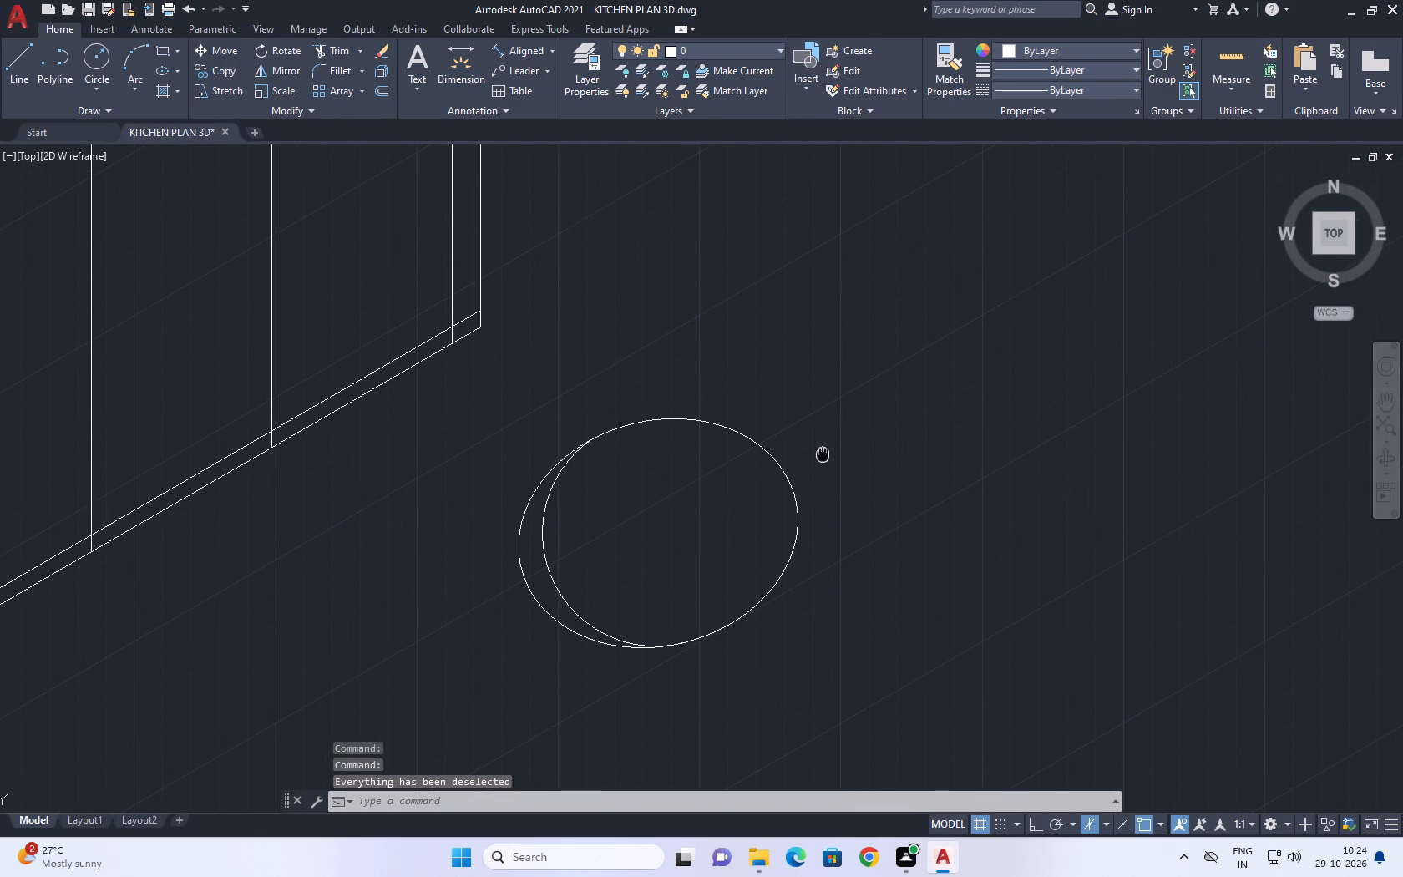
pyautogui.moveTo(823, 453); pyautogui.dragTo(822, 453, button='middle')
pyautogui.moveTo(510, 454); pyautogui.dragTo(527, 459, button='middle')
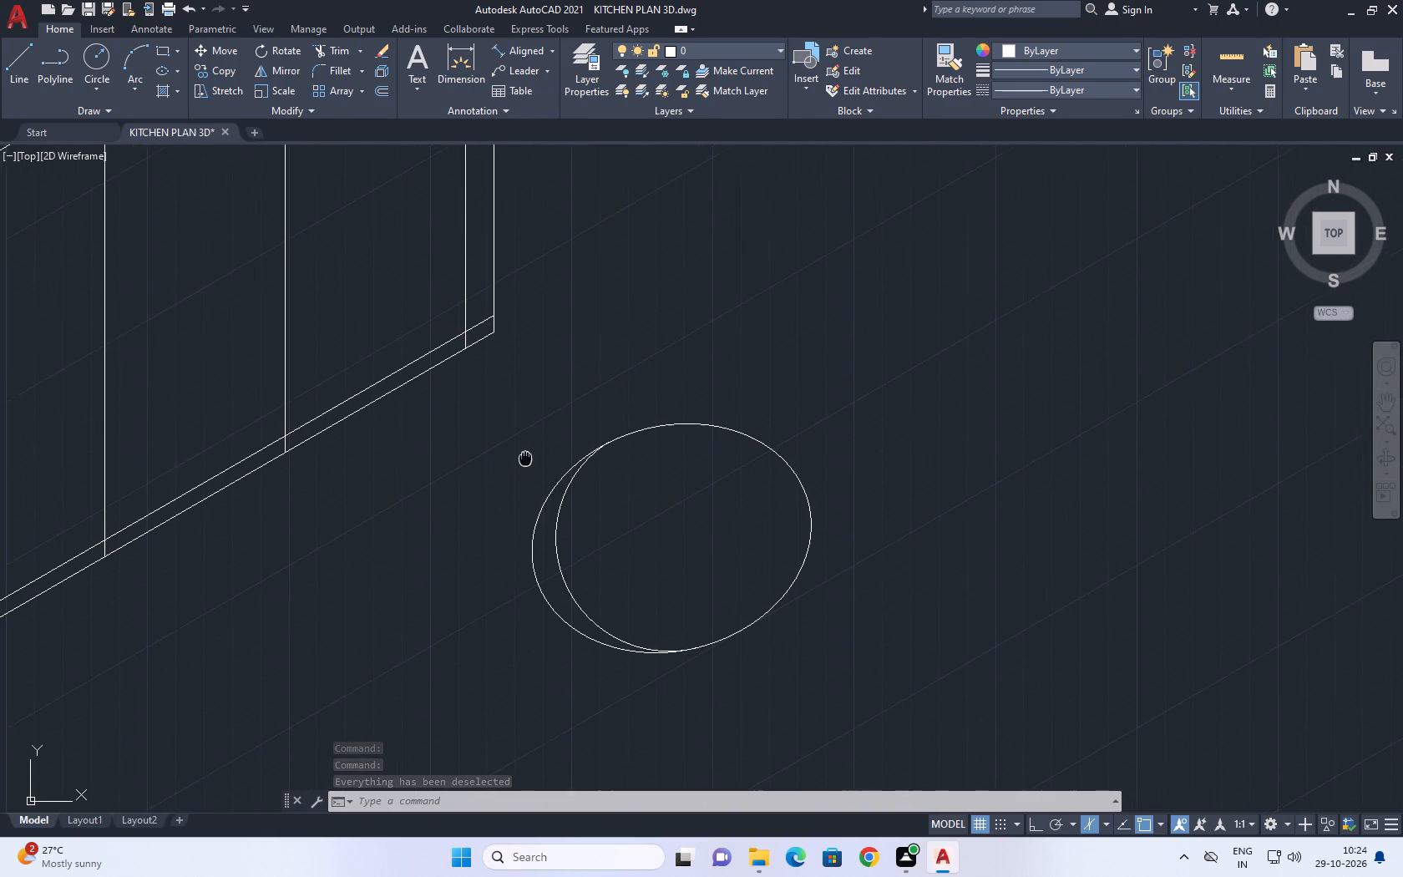
# Copy the ellipse a short distance to the southwest, about 4.6 units at roughly 223°.
pyautogui.moveTo(527, 459); pyautogui.dragTo(559, 455, button='middle')
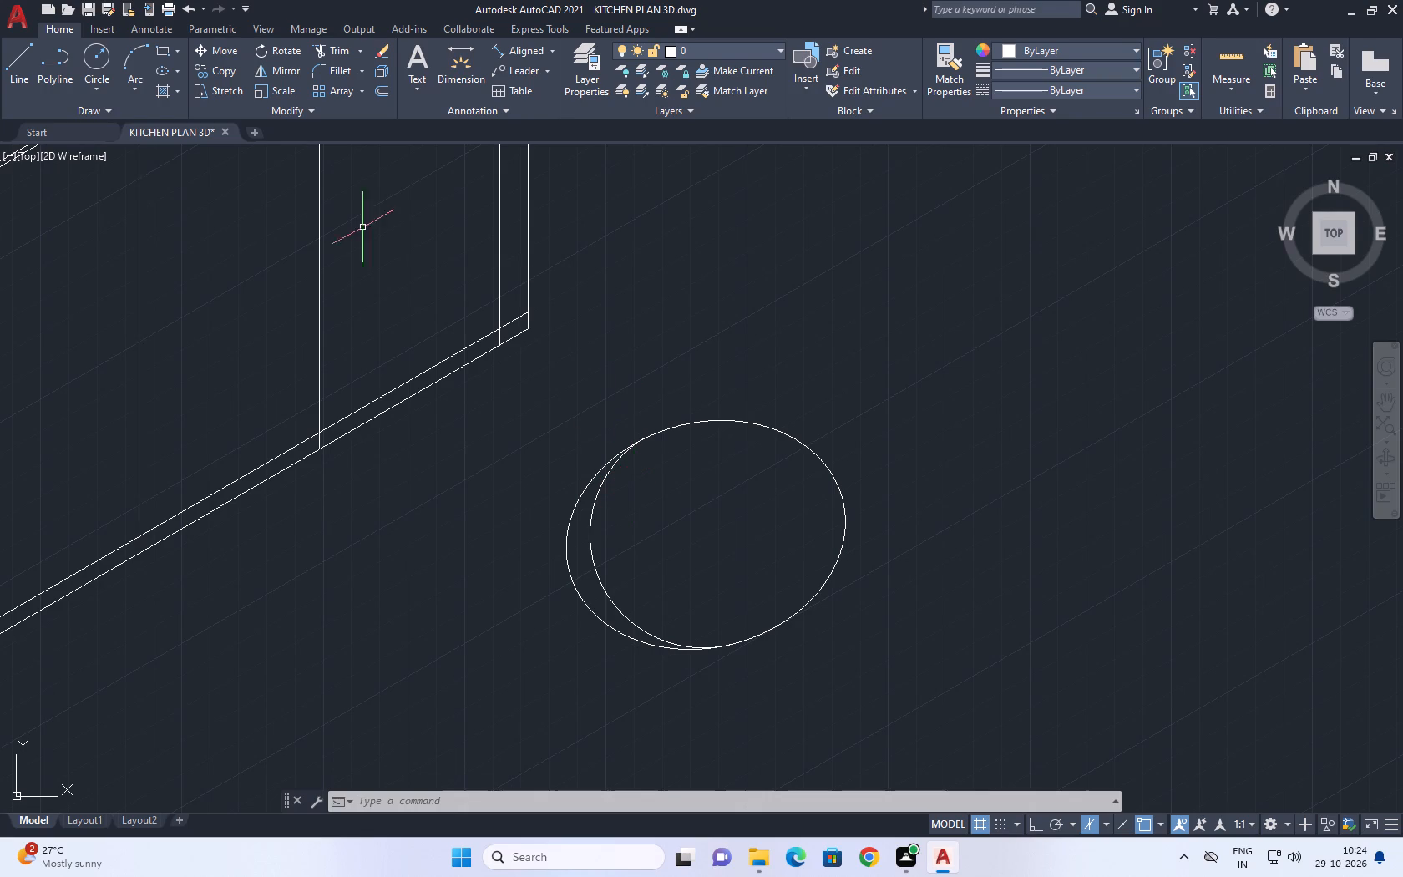
pyautogui.moveTo(894, 499); pyautogui.dragTo(823, 474)
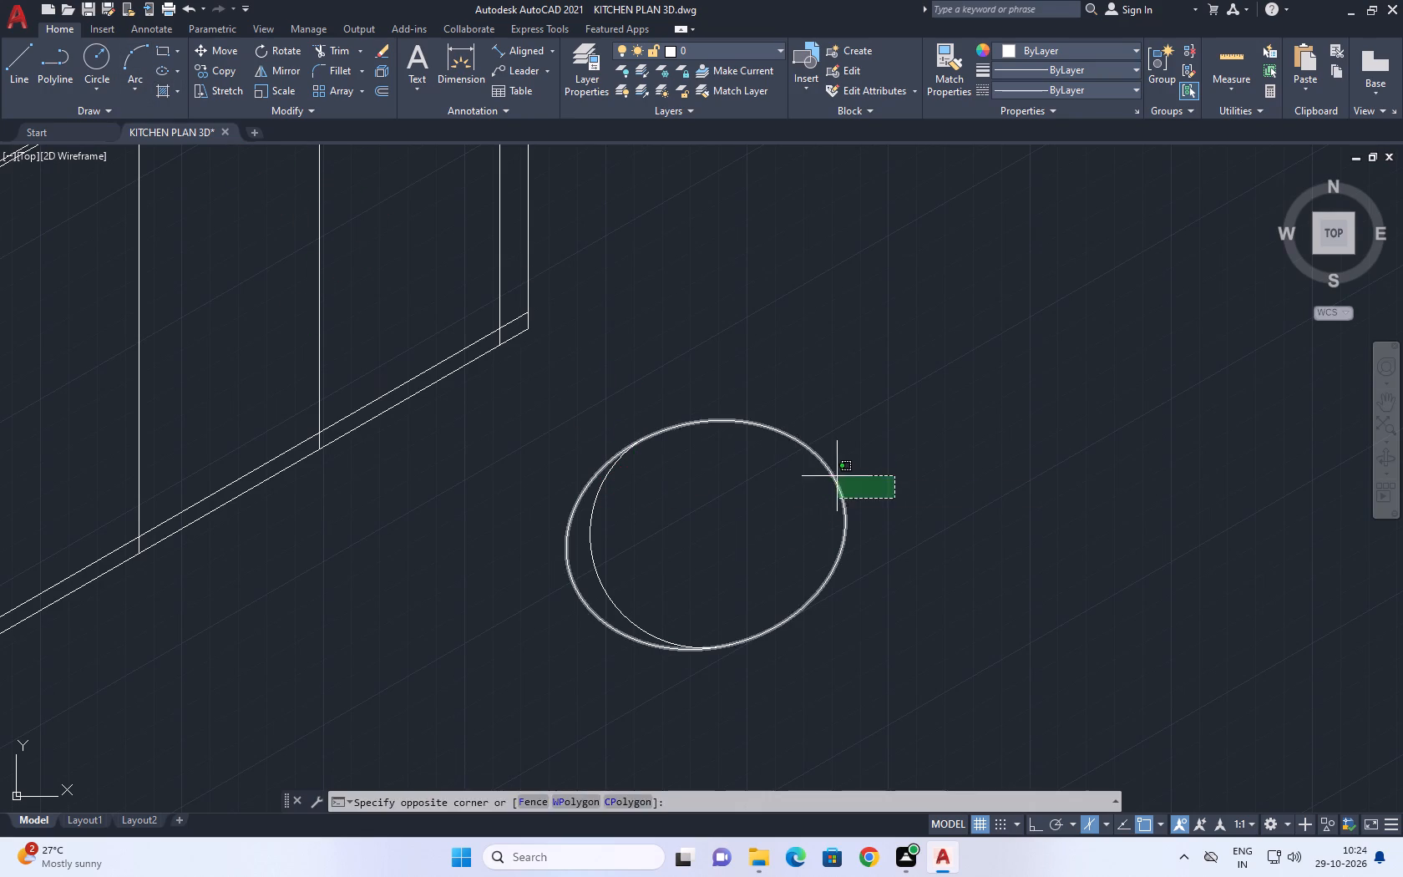
pyautogui.moveTo(823, 474); pyautogui.dragTo(800, 471)
pyautogui.click(798, 471)
pyautogui.click(225, 72)
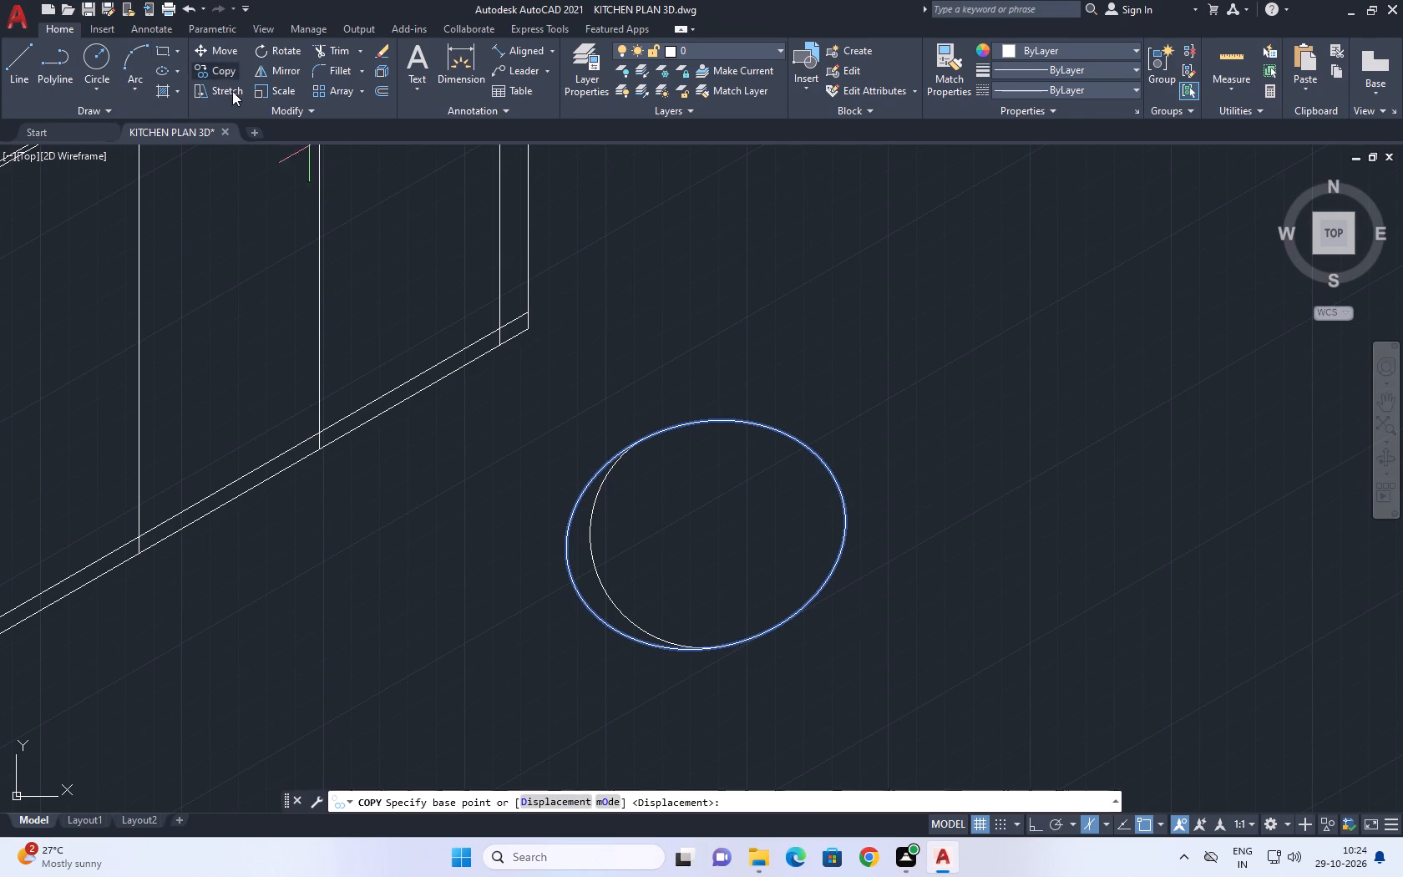
pyautogui.click(830, 449)
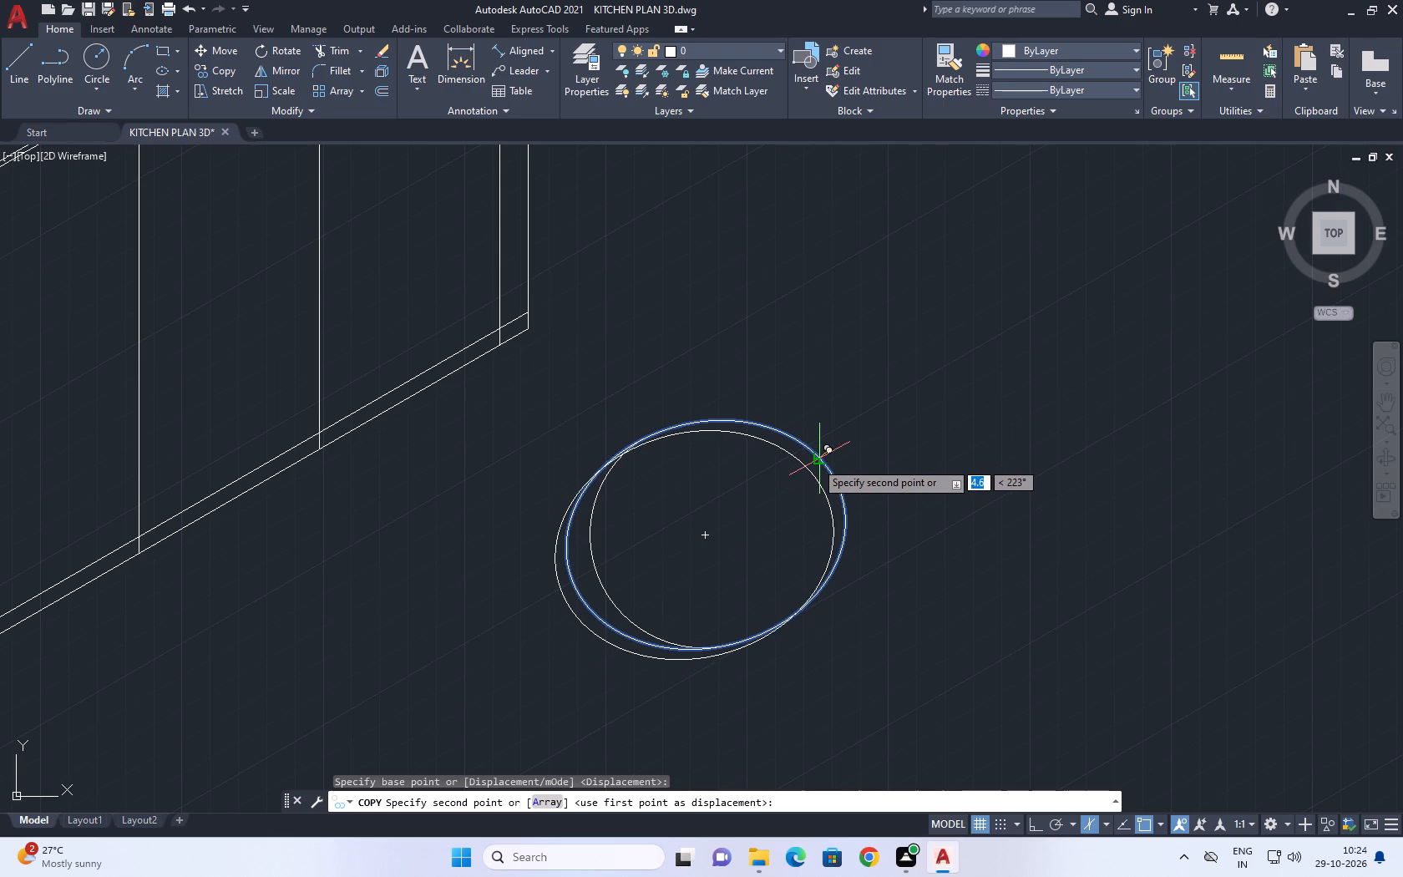
pyautogui.click(815, 462)
pyautogui.rightClick(771, 326)
pyautogui.click(818, 353)
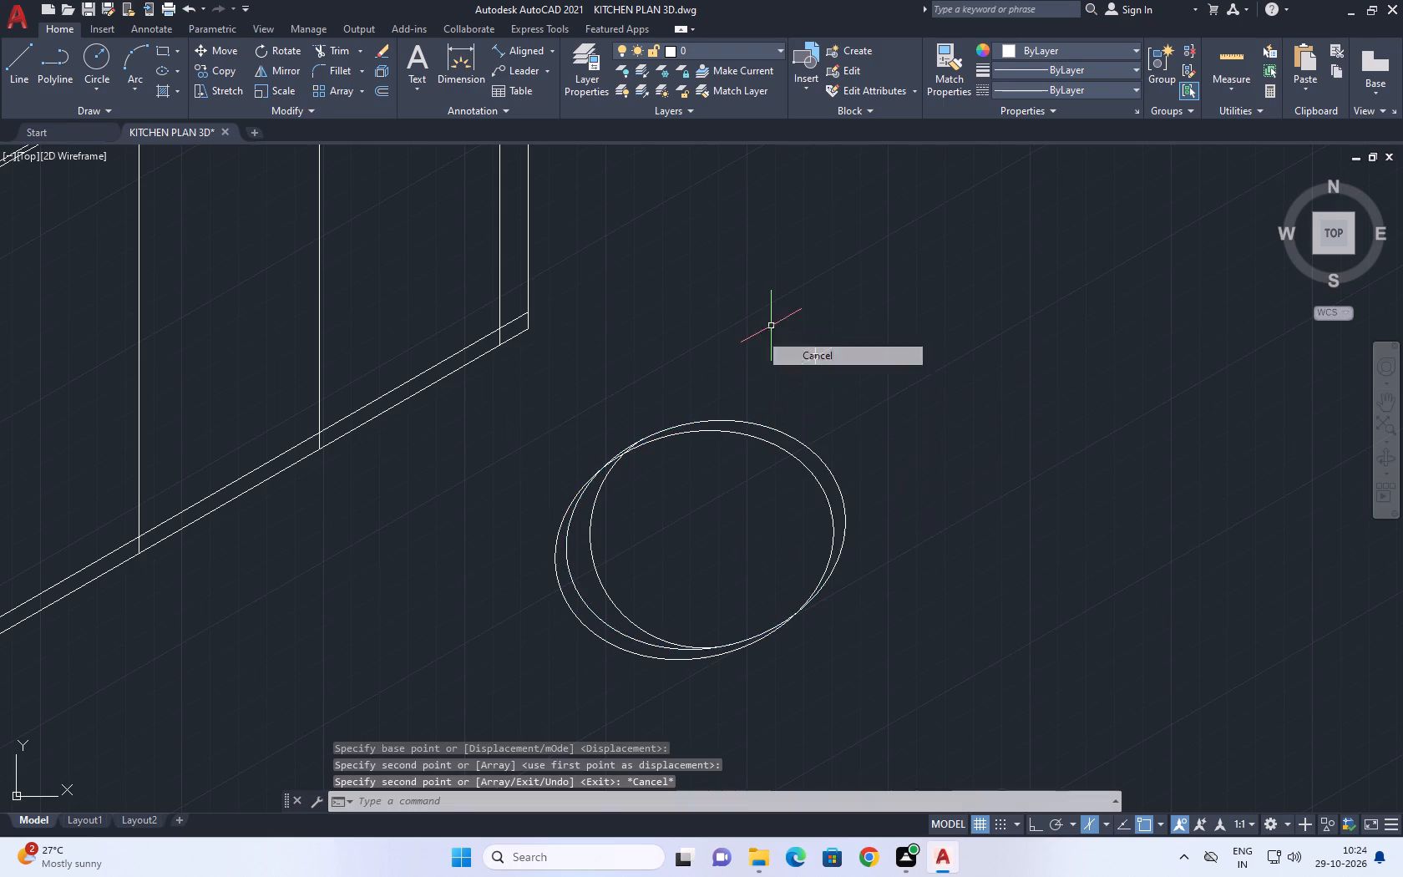
# Stretch the copied ellipse's upper quadrant point toward its center to make it flatter, and clear the selection.
pyautogui.click(827, 482)
pyautogui.click(799, 488)
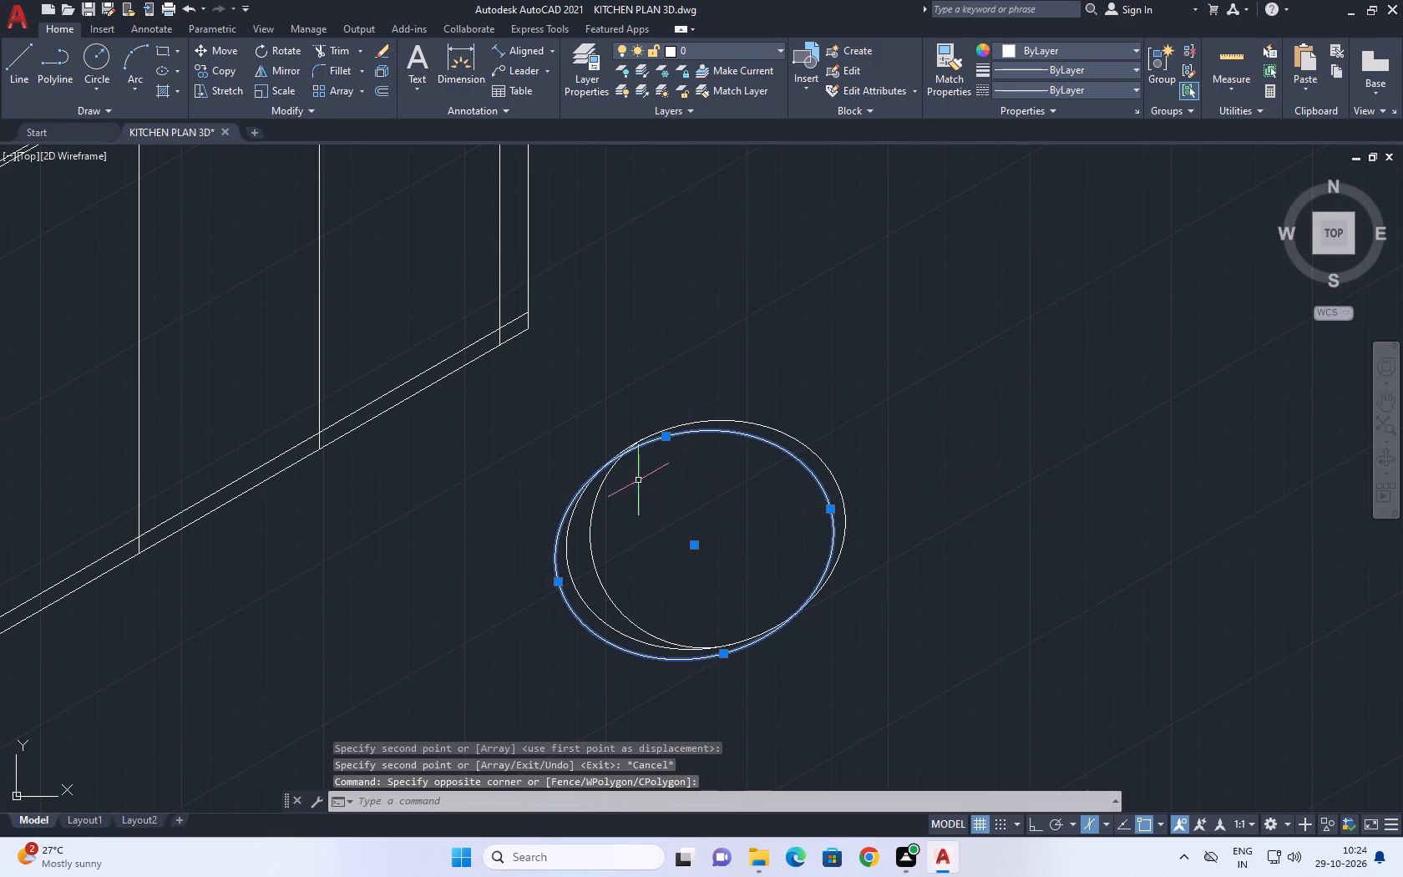
pyautogui.click(661, 440)
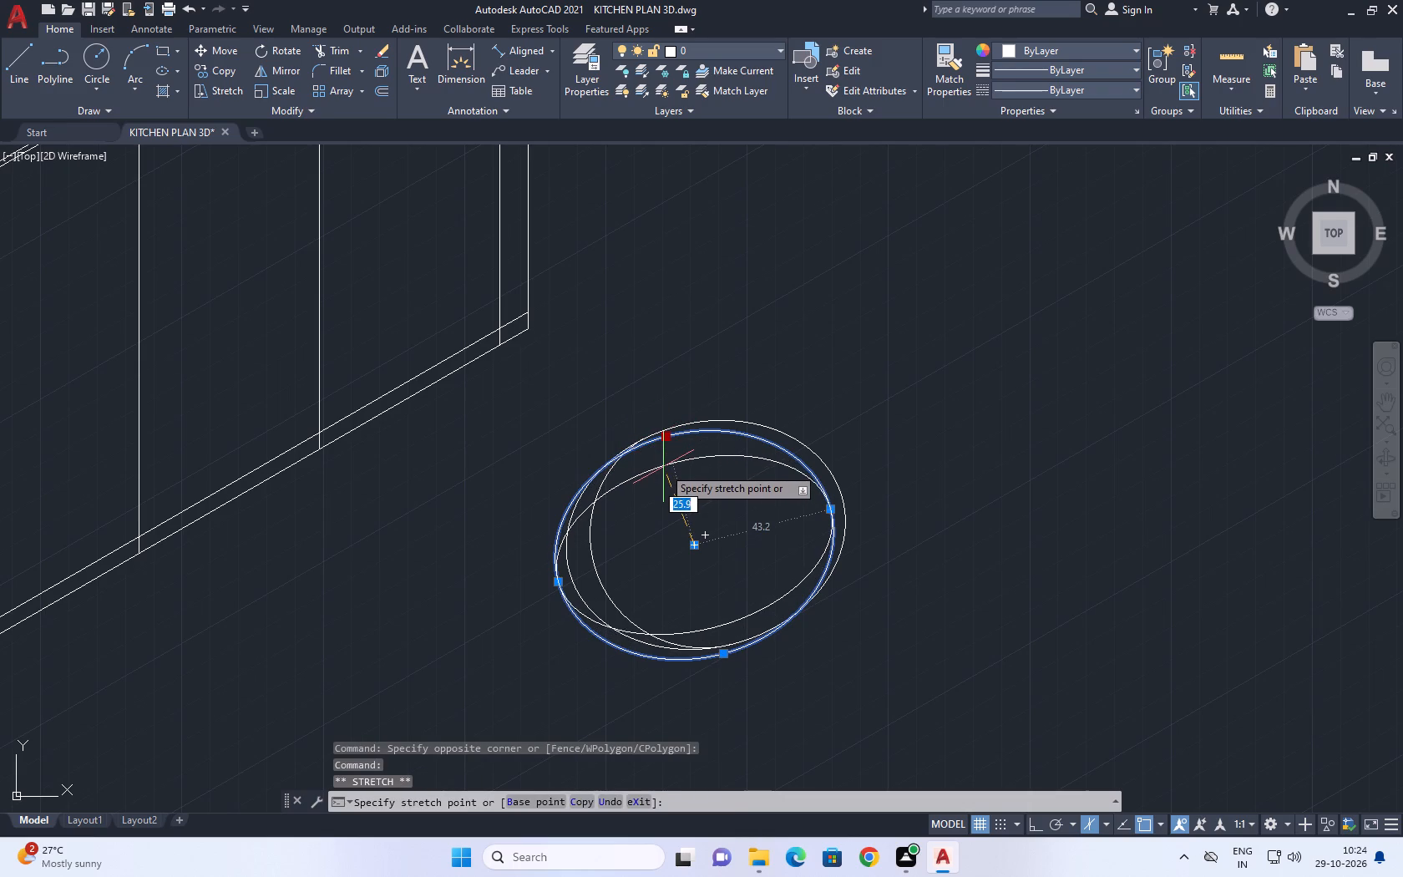
pyautogui.click(666, 459)
pyautogui.rightClick(660, 331)
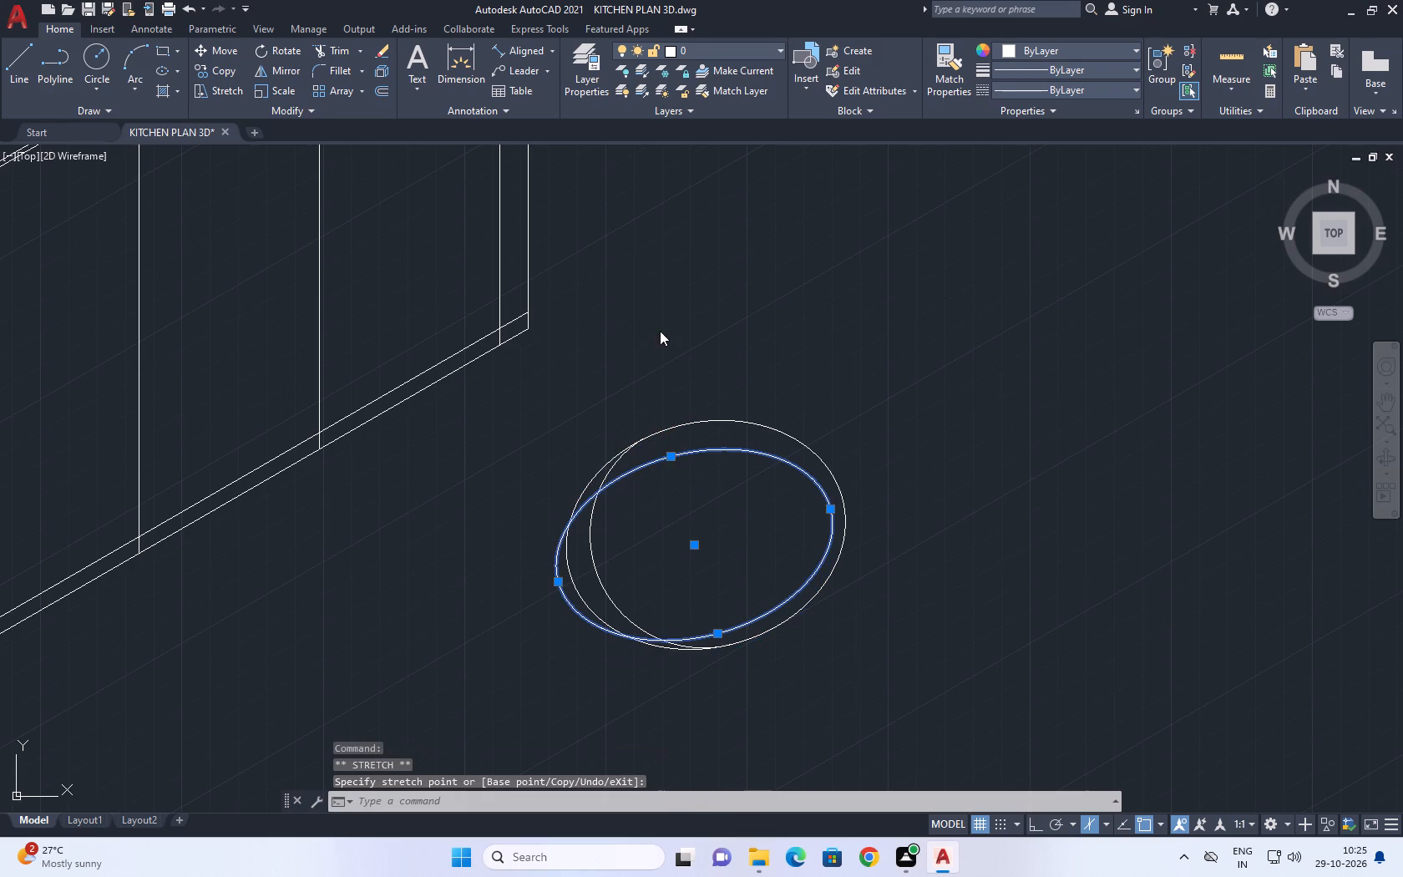
pyautogui.click(719, 620)
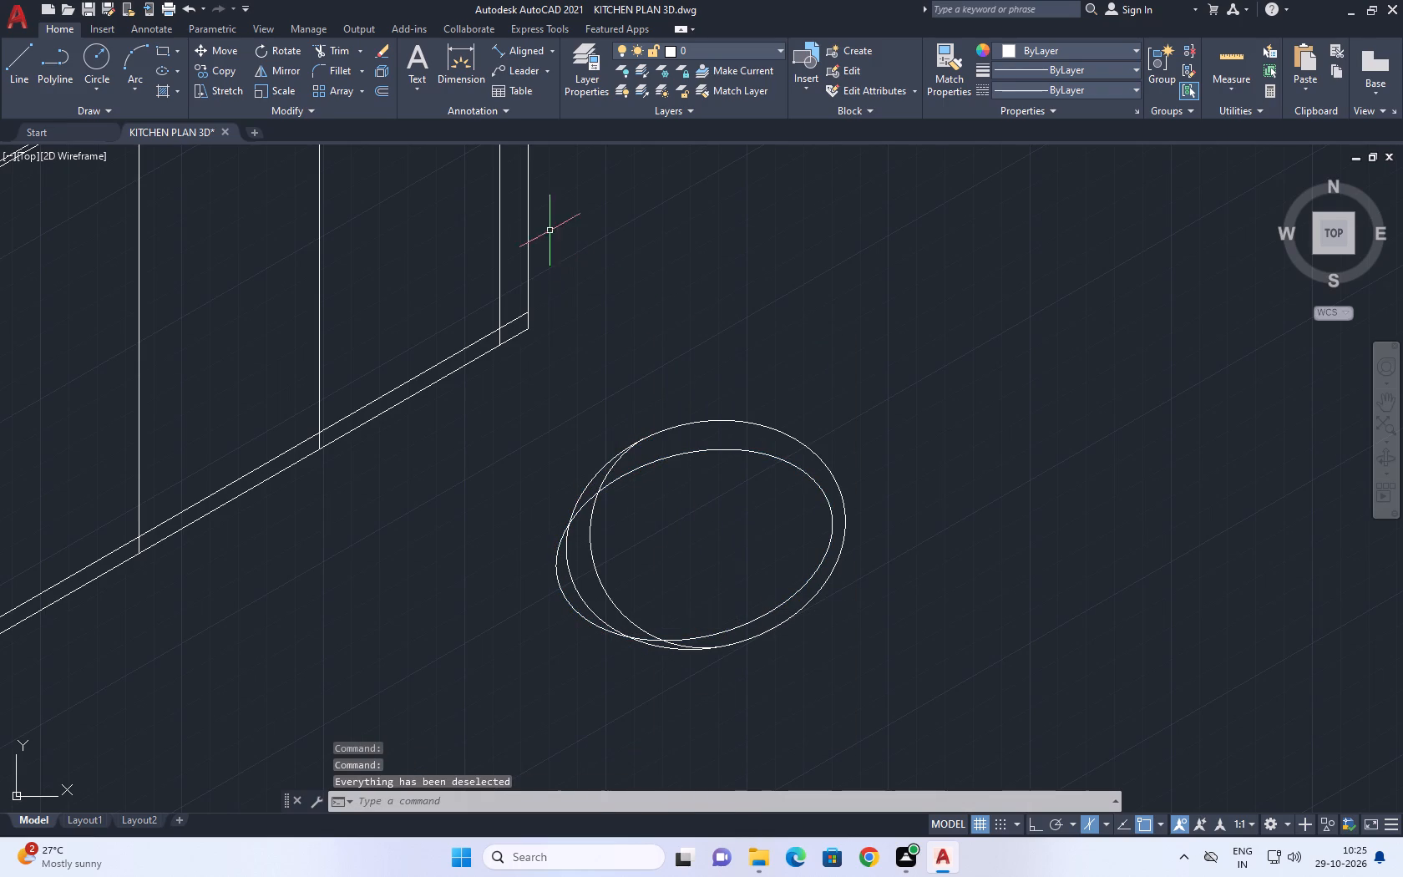
# Trim away the parts of the flattened ellipse that lie west and southwest of the inner arc.
pyautogui.moveTo(332, 47); pyautogui.dragTo(332, 55)
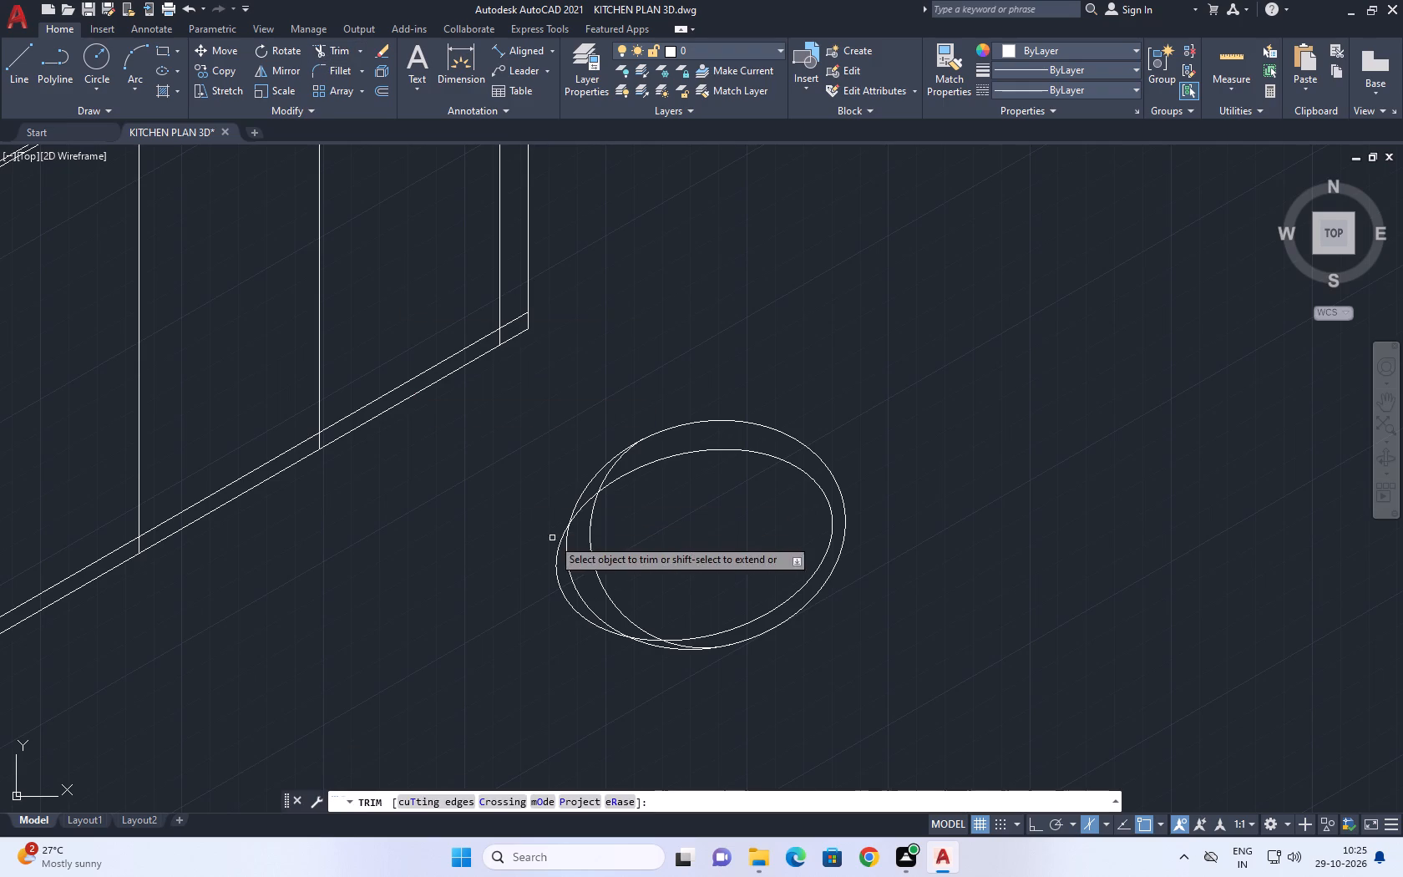
pyautogui.scroll(1, 580, 522)
pyautogui.click(588, 487)
pyautogui.click(578, 509)
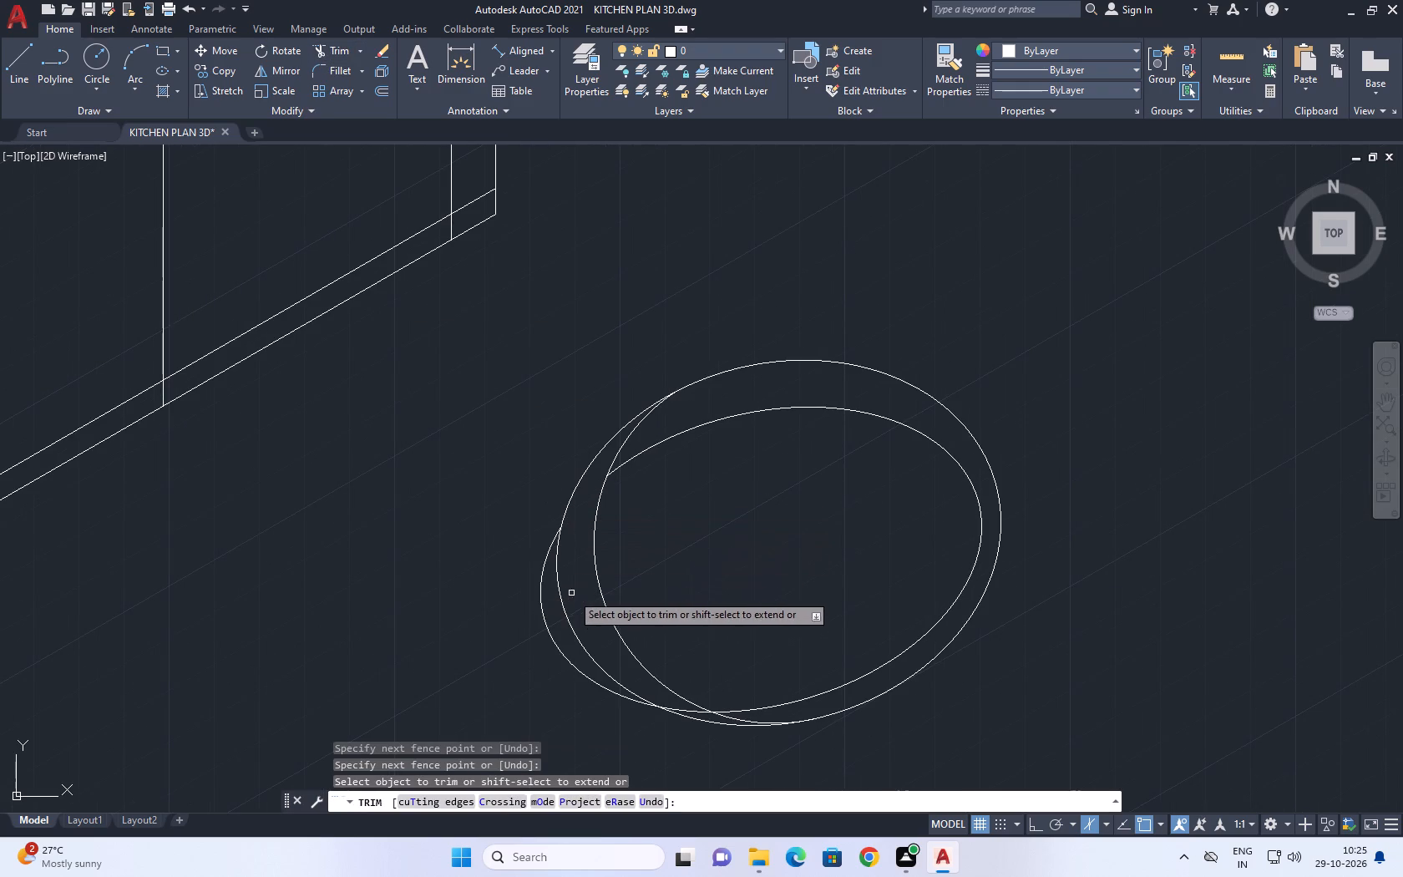
pyautogui.click(547, 599)
pyautogui.click(512, 551)
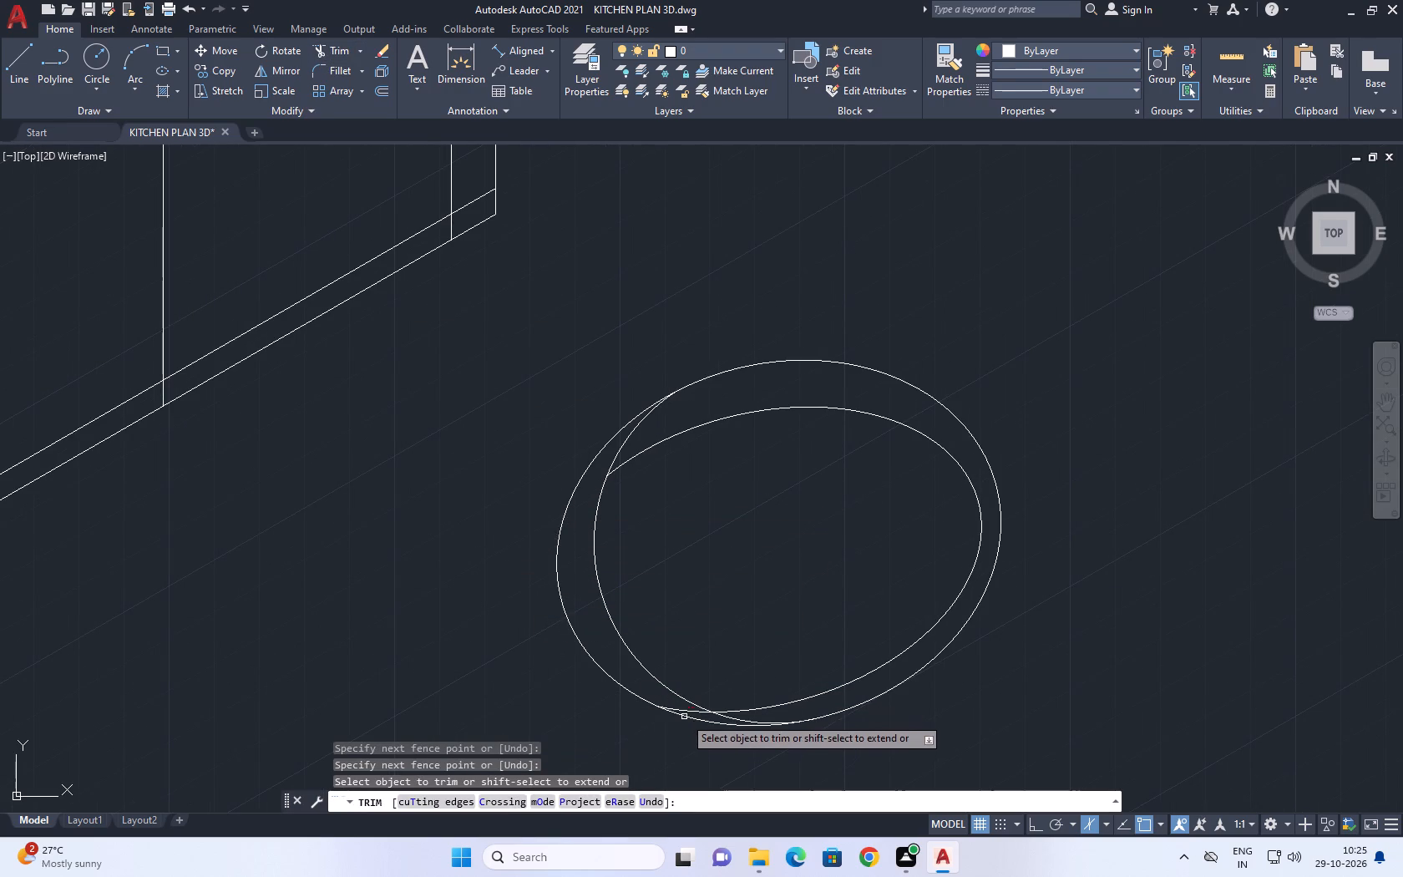
pyautogui.click(686, 712)
# Trim the inner arc's lower and upper ends that extend past the flattened ellipse, leaving one closed inner outline.
pyautogui.moveTo(752, 710); pyautogui.dragTo(657, 567, button='middle')
pyautogui.scroll(1, 671, 594)
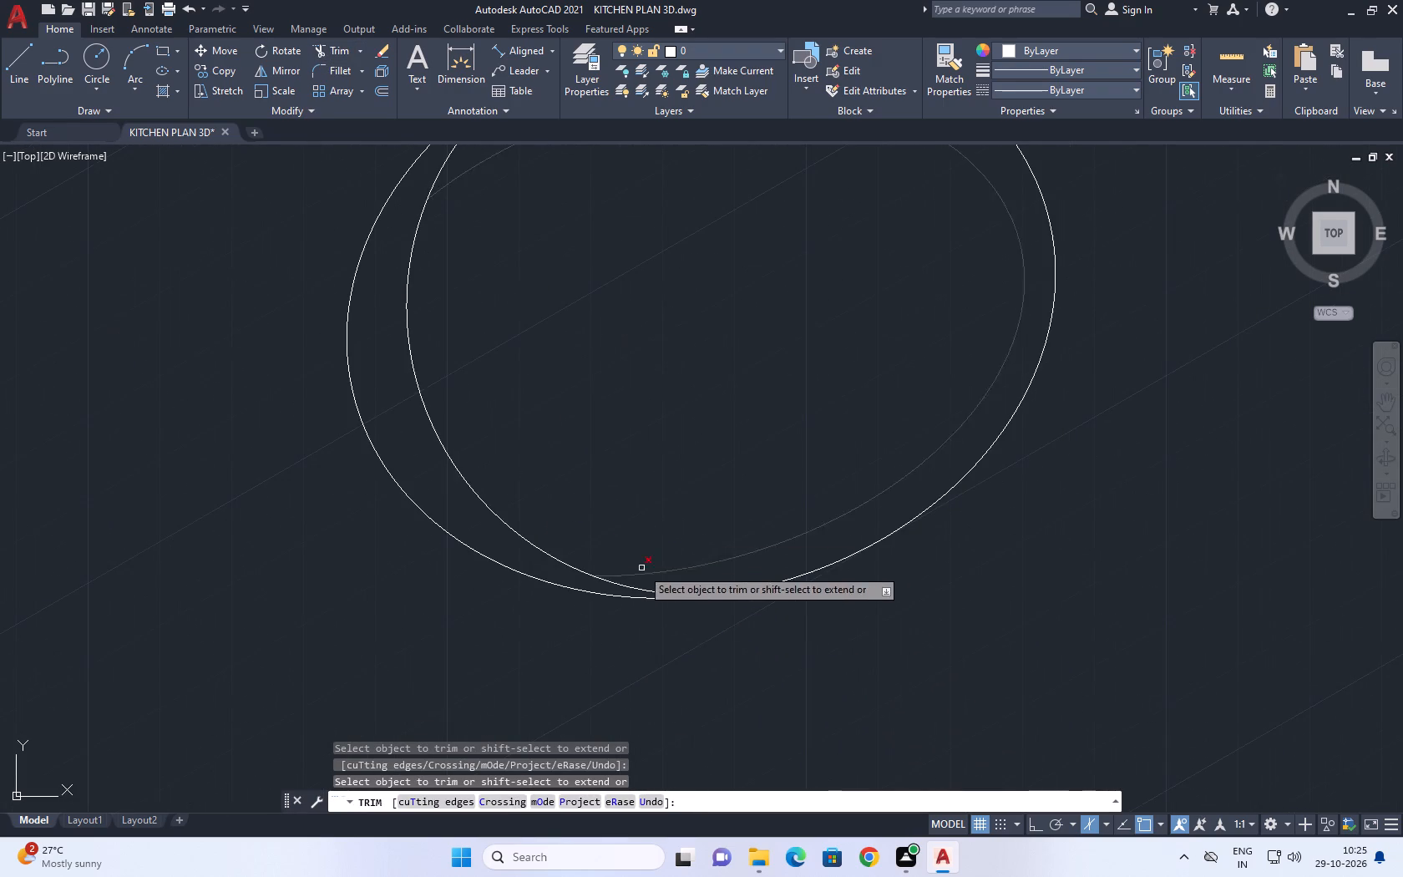
pyautogui.moveTo(579, 513); pyautogui.dragTo(620, 610, button='middle')
pyautogui.scroll(1, 691, 697)
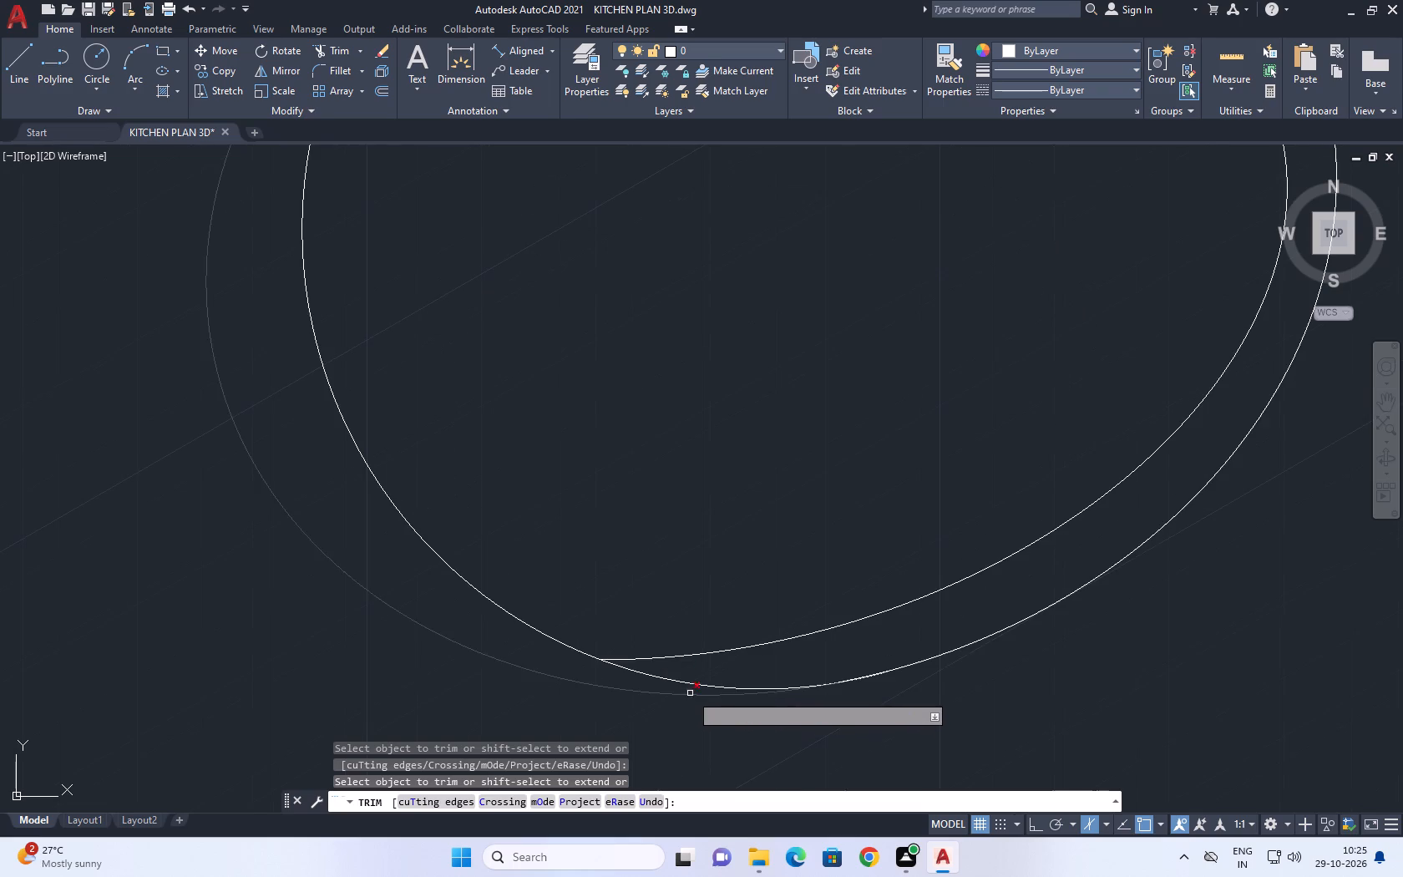
pyautogui.click(688, 689)
pyautogui.click(686, 683)
pyautogui.click(698, 678)
pyautogui.click(686, 684)
pyautogui.scroll(-1, 712, 679)
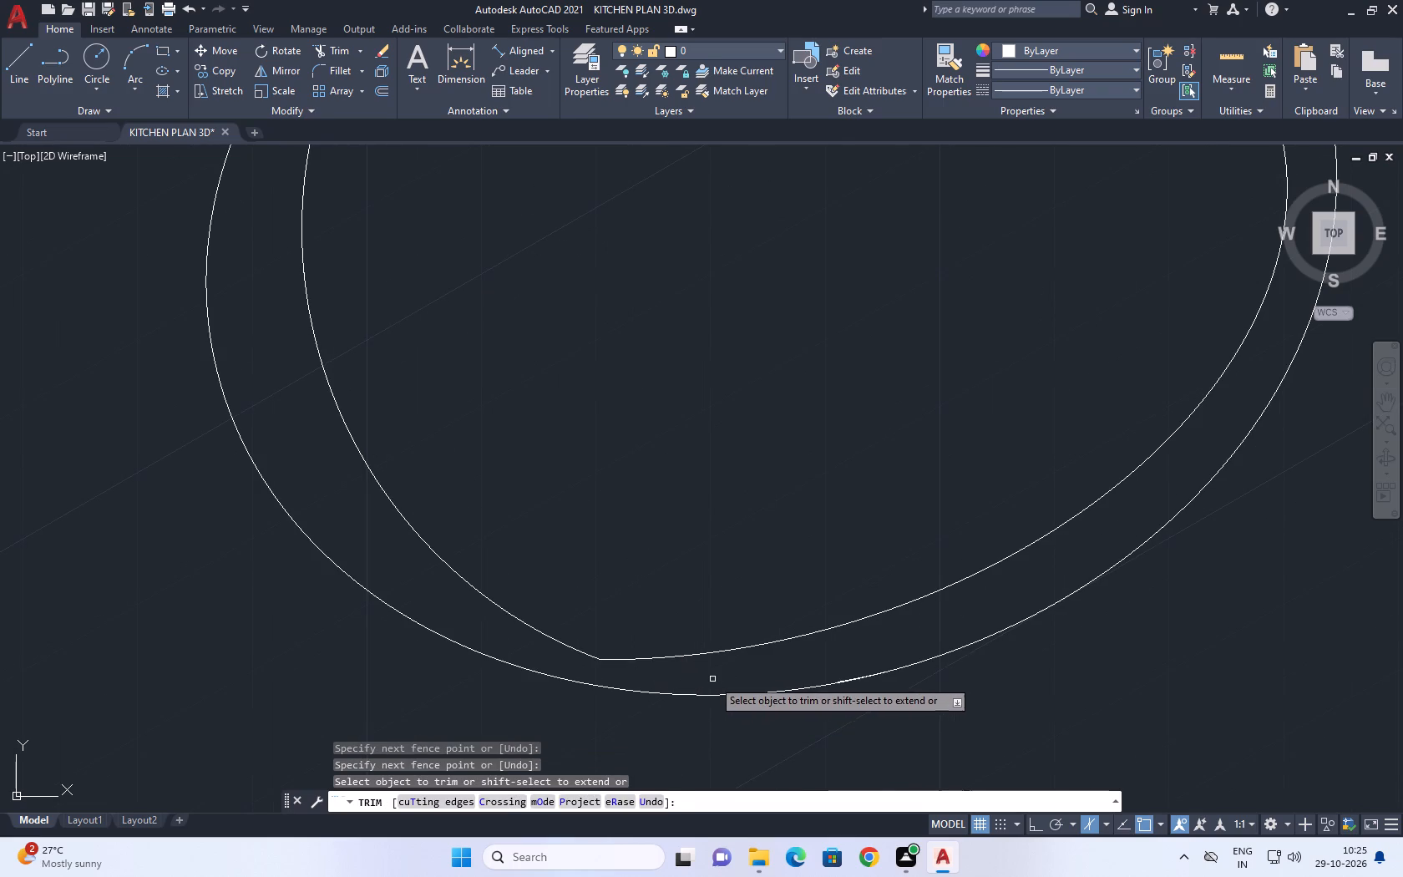
pyautogui.scroll(-1, 713, 679)
pyautogui.click(574, 412)
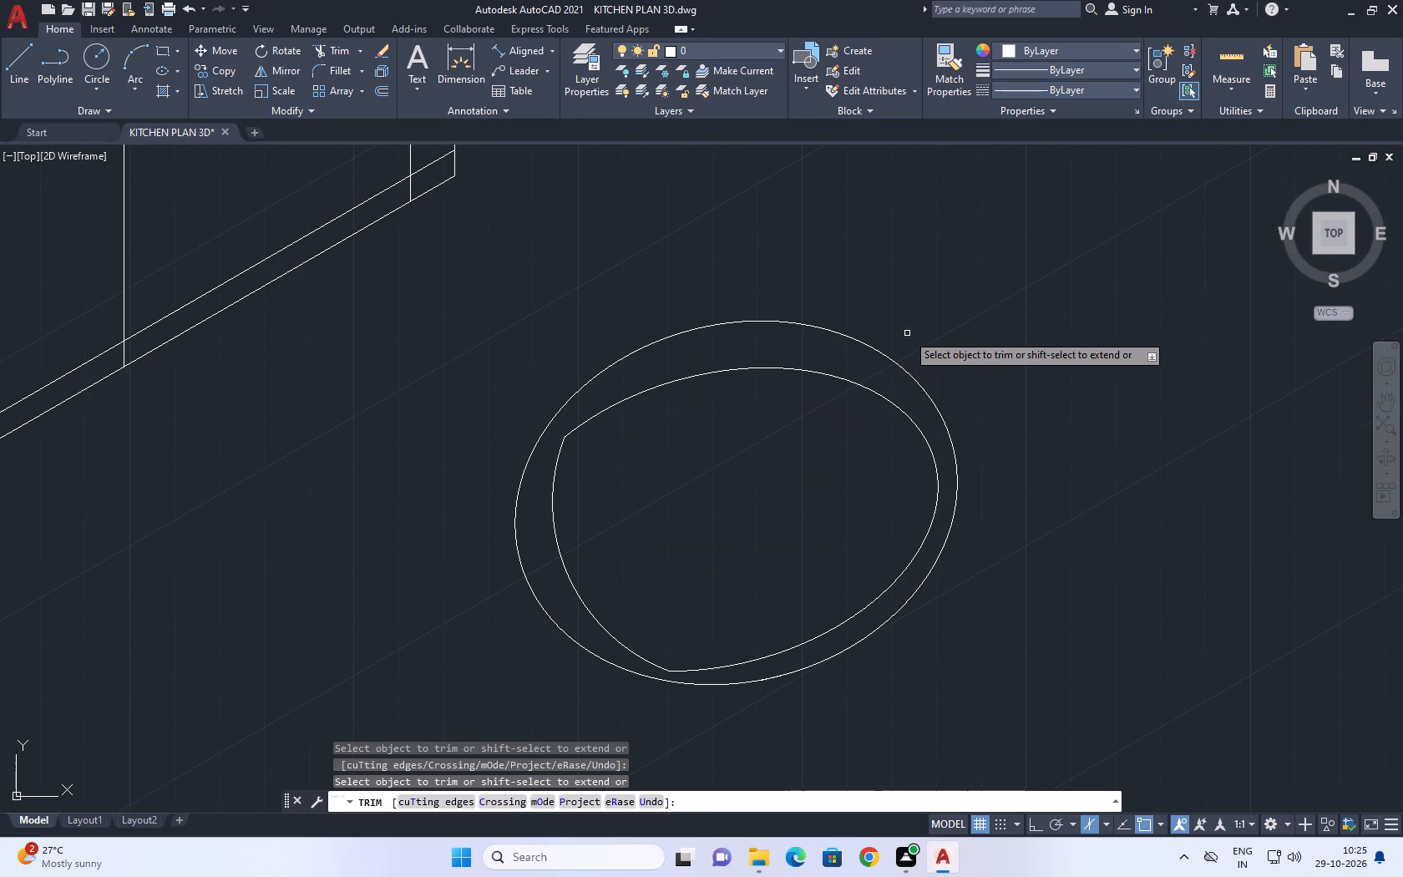
pyautogui.rightClick(917, 318)
pyautogui.click(991, 350)
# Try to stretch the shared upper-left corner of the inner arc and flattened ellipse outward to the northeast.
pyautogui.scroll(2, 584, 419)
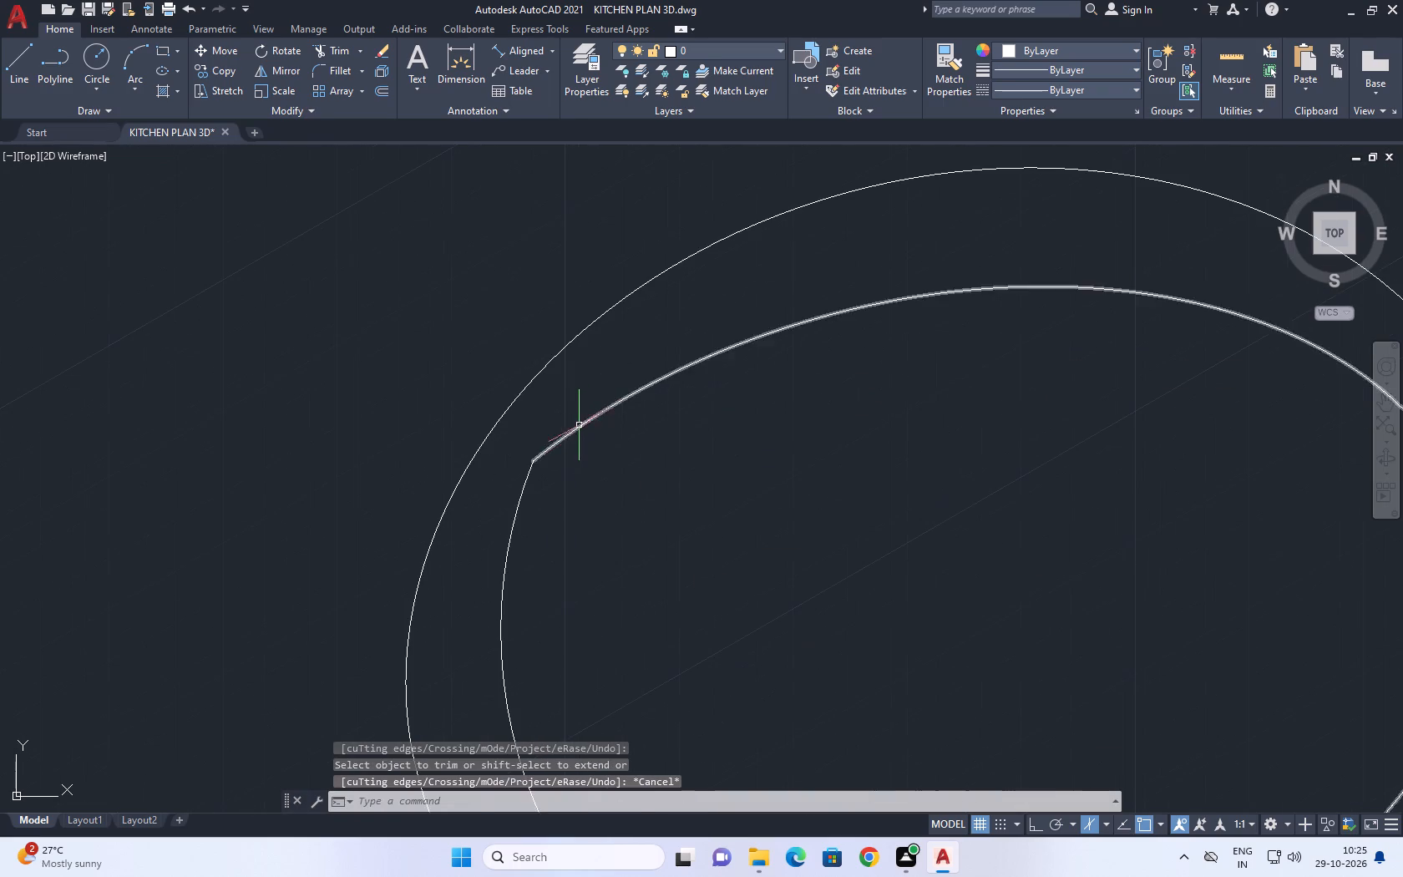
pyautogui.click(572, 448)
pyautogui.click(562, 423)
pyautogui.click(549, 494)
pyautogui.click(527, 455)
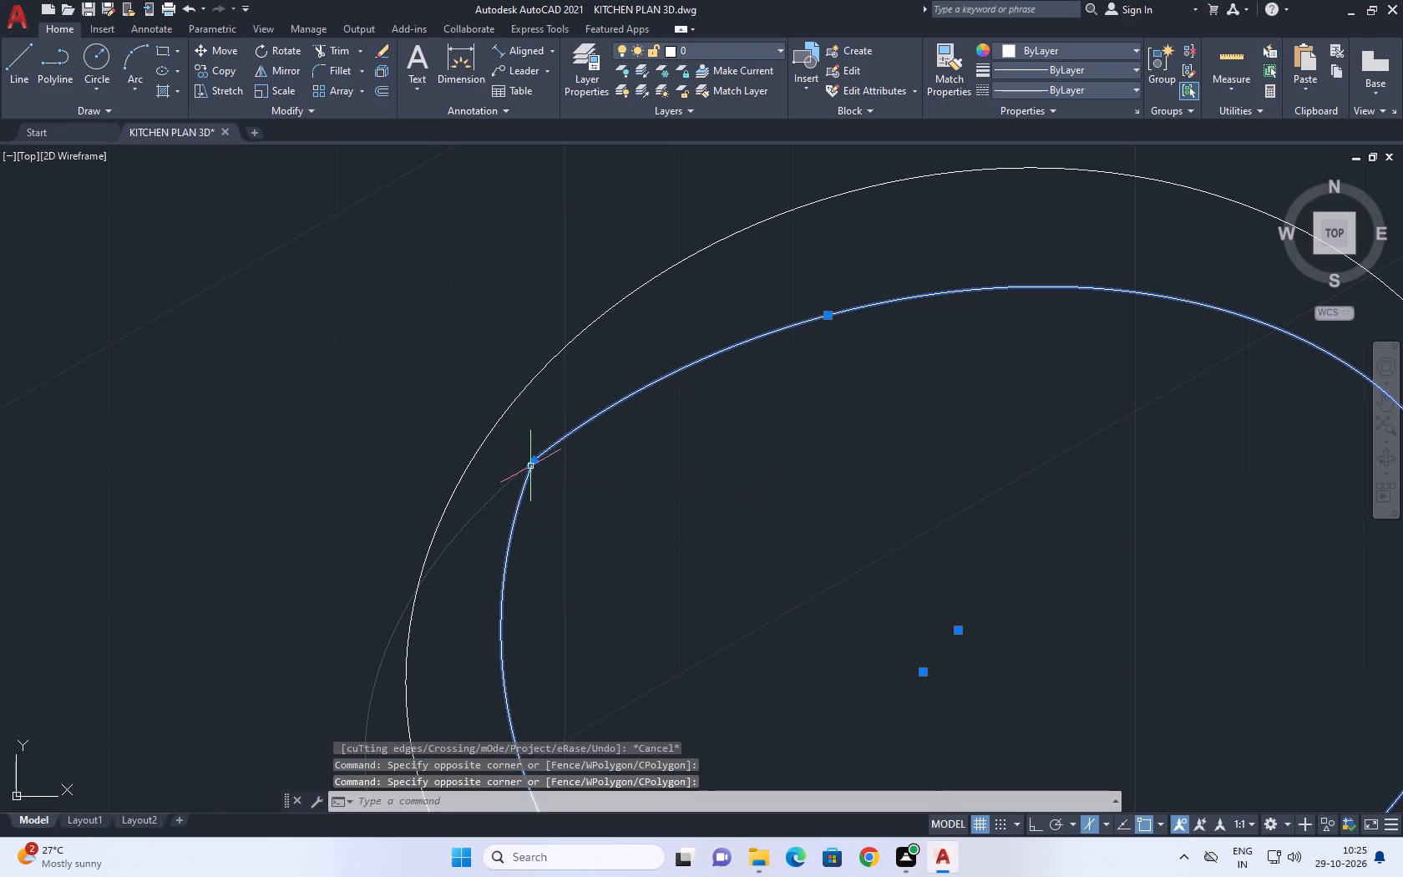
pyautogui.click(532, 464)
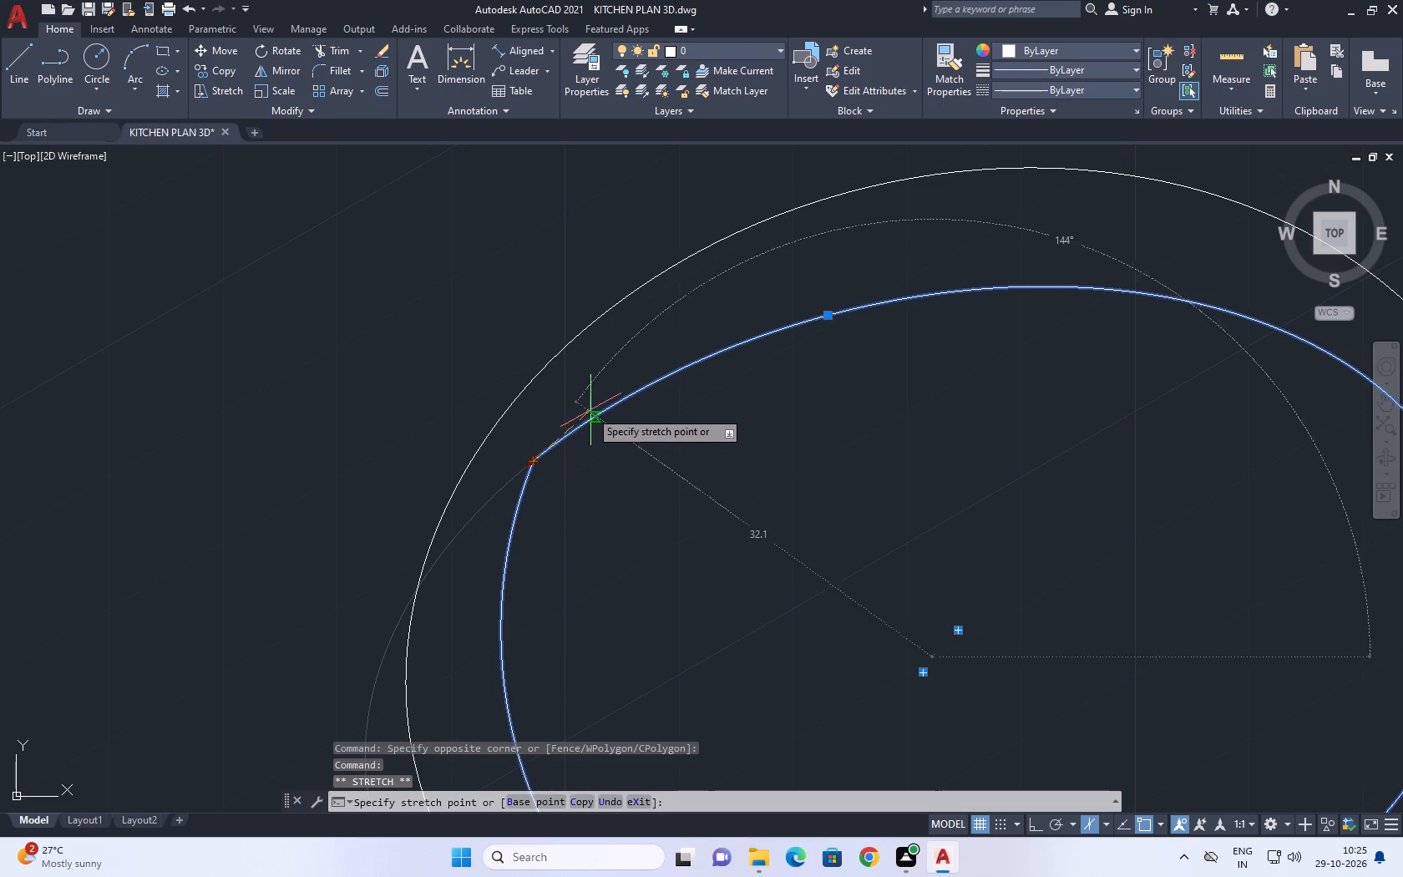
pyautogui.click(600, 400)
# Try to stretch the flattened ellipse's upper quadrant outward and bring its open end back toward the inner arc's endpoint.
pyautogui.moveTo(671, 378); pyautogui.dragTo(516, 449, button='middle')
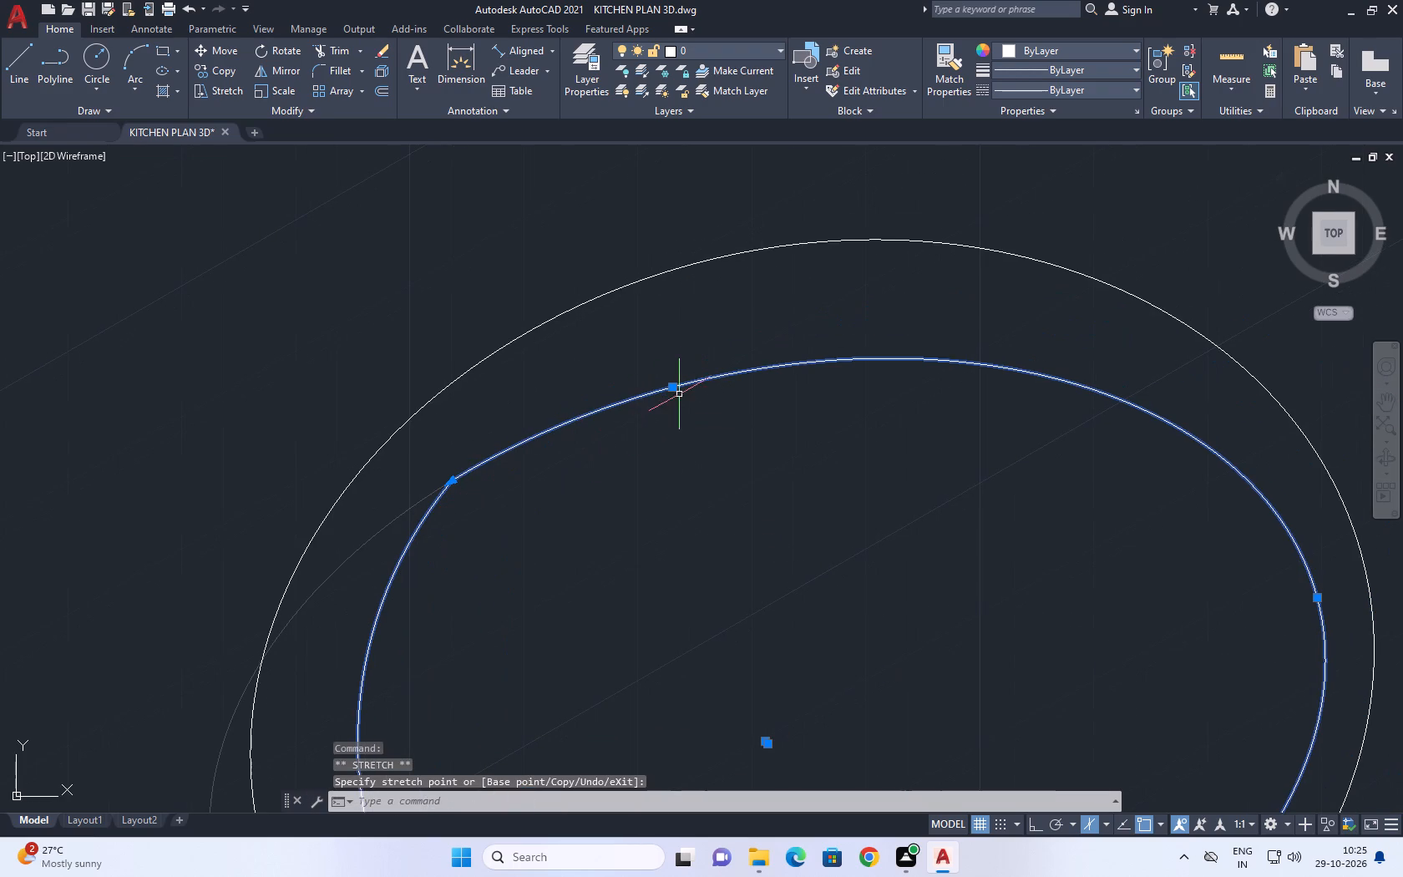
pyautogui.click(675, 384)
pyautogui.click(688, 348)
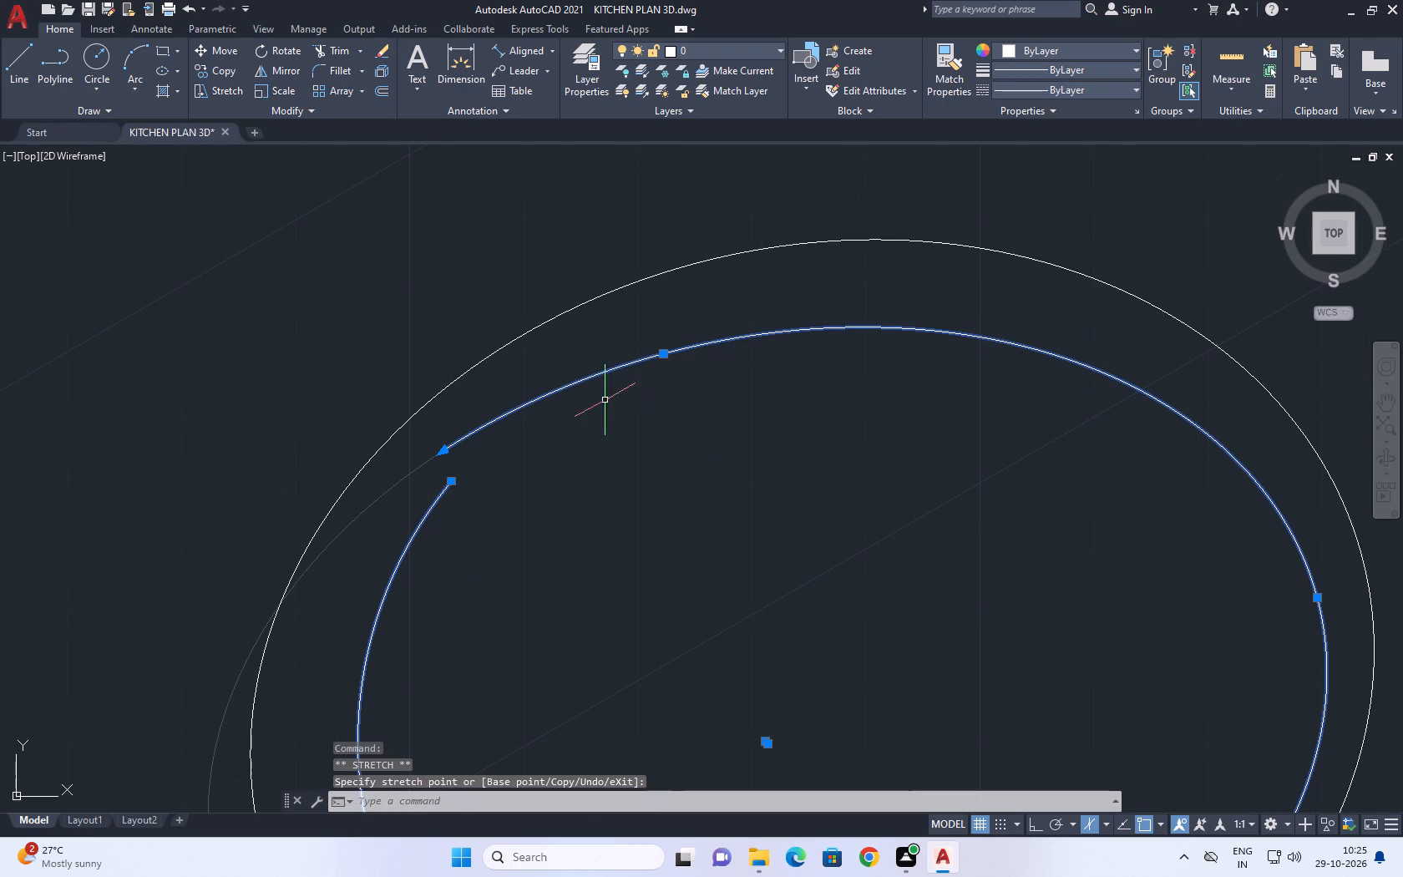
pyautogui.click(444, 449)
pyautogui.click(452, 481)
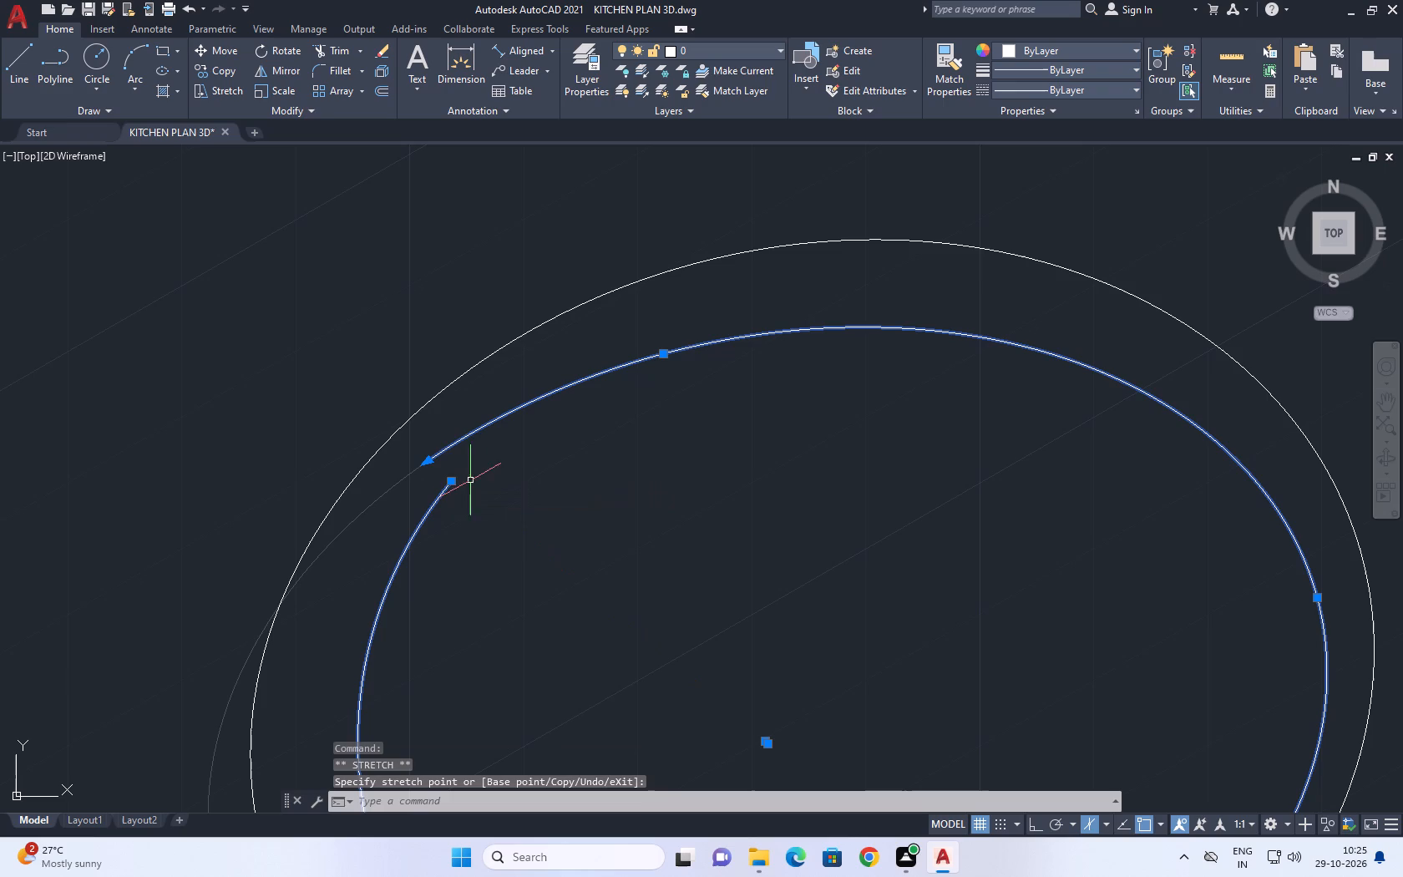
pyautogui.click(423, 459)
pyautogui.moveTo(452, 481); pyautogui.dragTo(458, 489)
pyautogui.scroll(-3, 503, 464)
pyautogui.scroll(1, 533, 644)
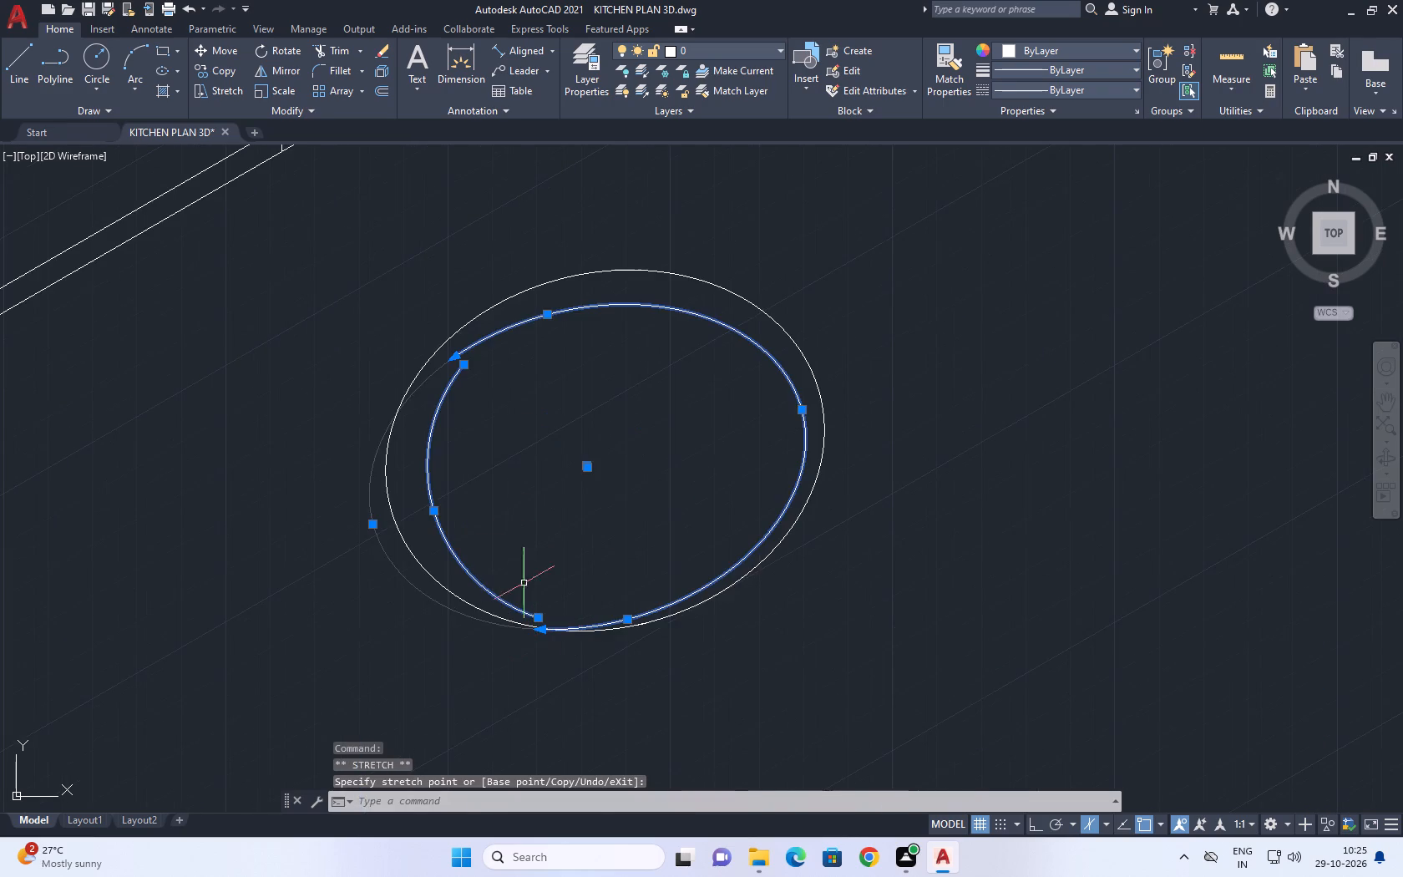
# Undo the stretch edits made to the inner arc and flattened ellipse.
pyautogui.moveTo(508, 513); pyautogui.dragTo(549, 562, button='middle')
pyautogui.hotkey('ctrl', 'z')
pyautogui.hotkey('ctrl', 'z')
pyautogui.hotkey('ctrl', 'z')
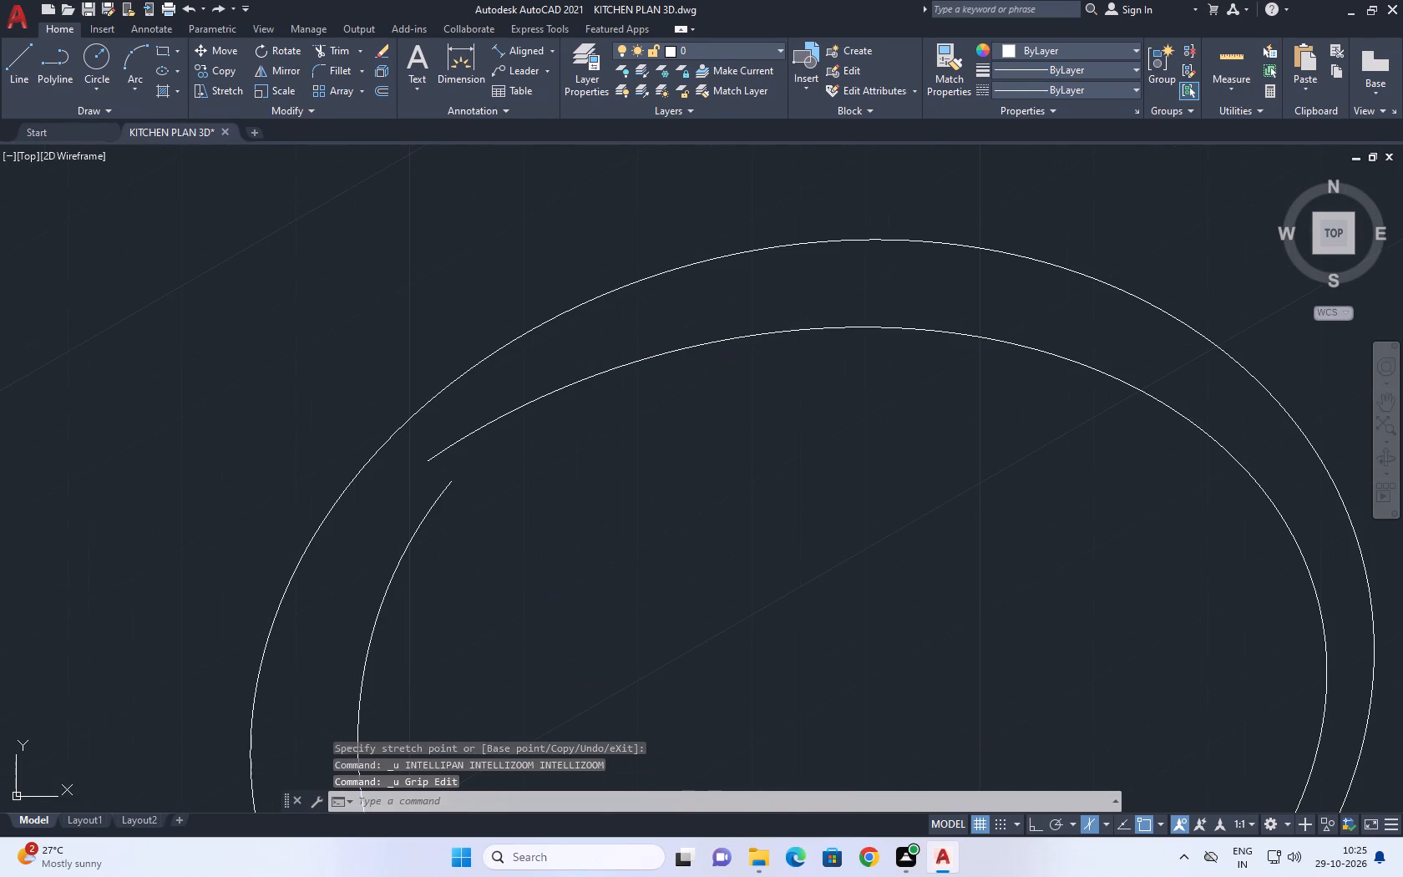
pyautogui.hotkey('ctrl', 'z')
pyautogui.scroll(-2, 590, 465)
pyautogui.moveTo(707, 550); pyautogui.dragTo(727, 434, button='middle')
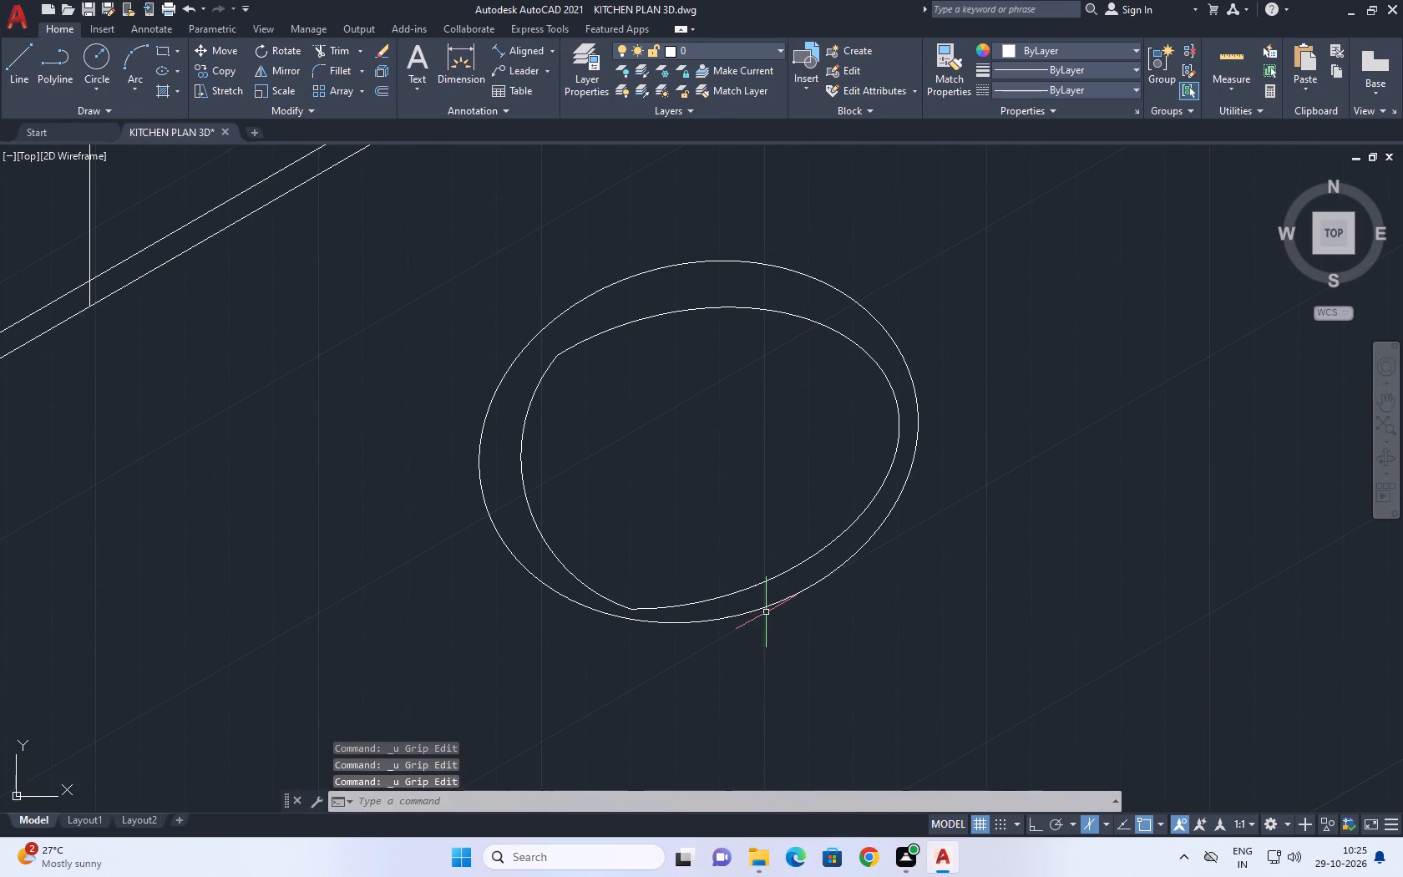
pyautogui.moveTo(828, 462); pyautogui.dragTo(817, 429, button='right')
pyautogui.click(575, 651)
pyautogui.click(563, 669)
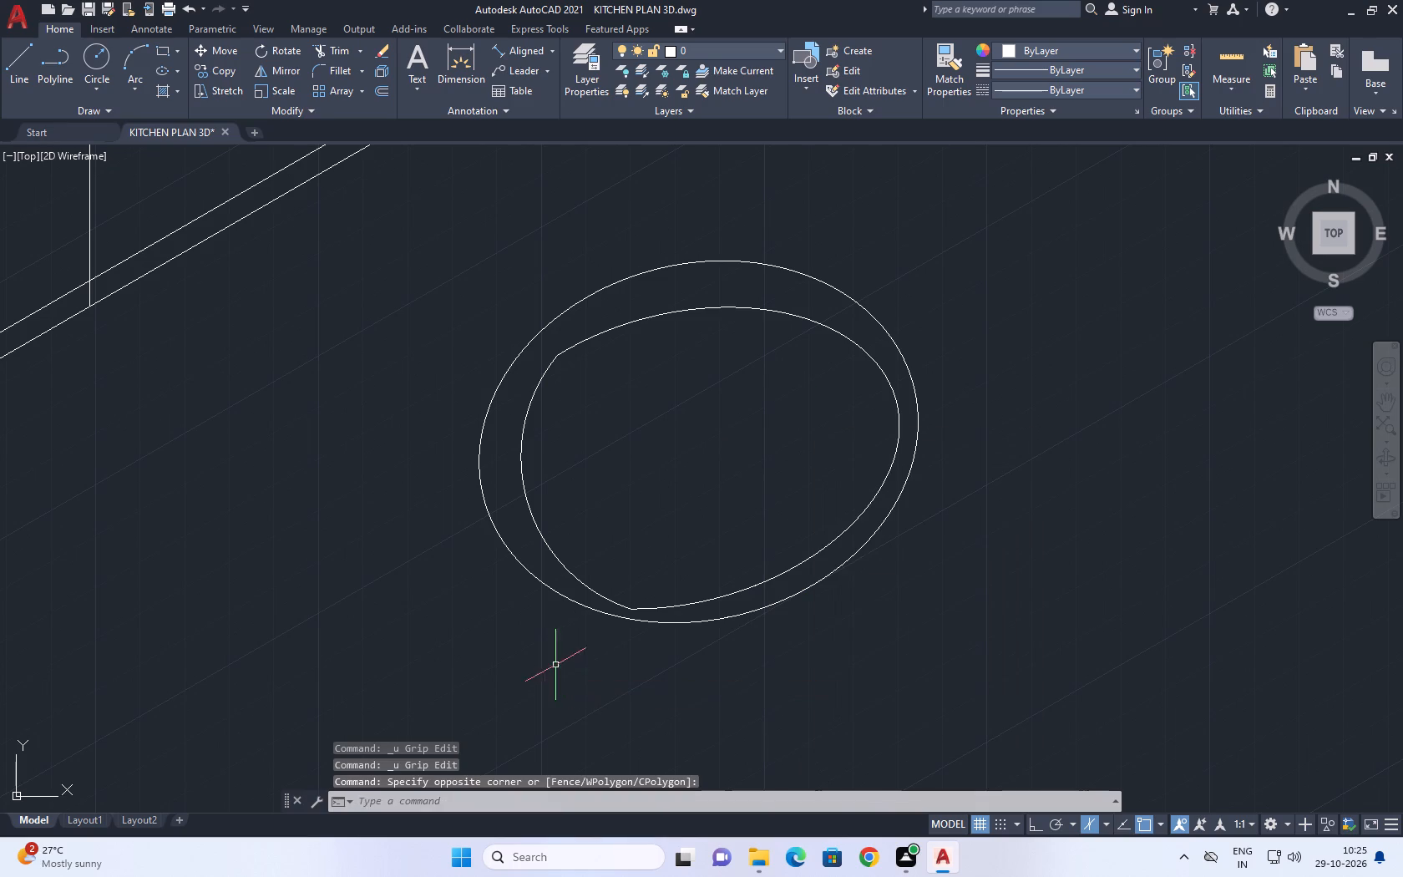
# Examine the kitchen drawing, checking the cooktop, cabinets, shelves and the rounded object beside the peninsula.
pyautogui.scroll(-3, 592, 633)
pyautogui.moveTo(654, 552); pyautogui.dragTo(690, 508, button='middle')
pyautogui.scroll(-2, 474, 488)
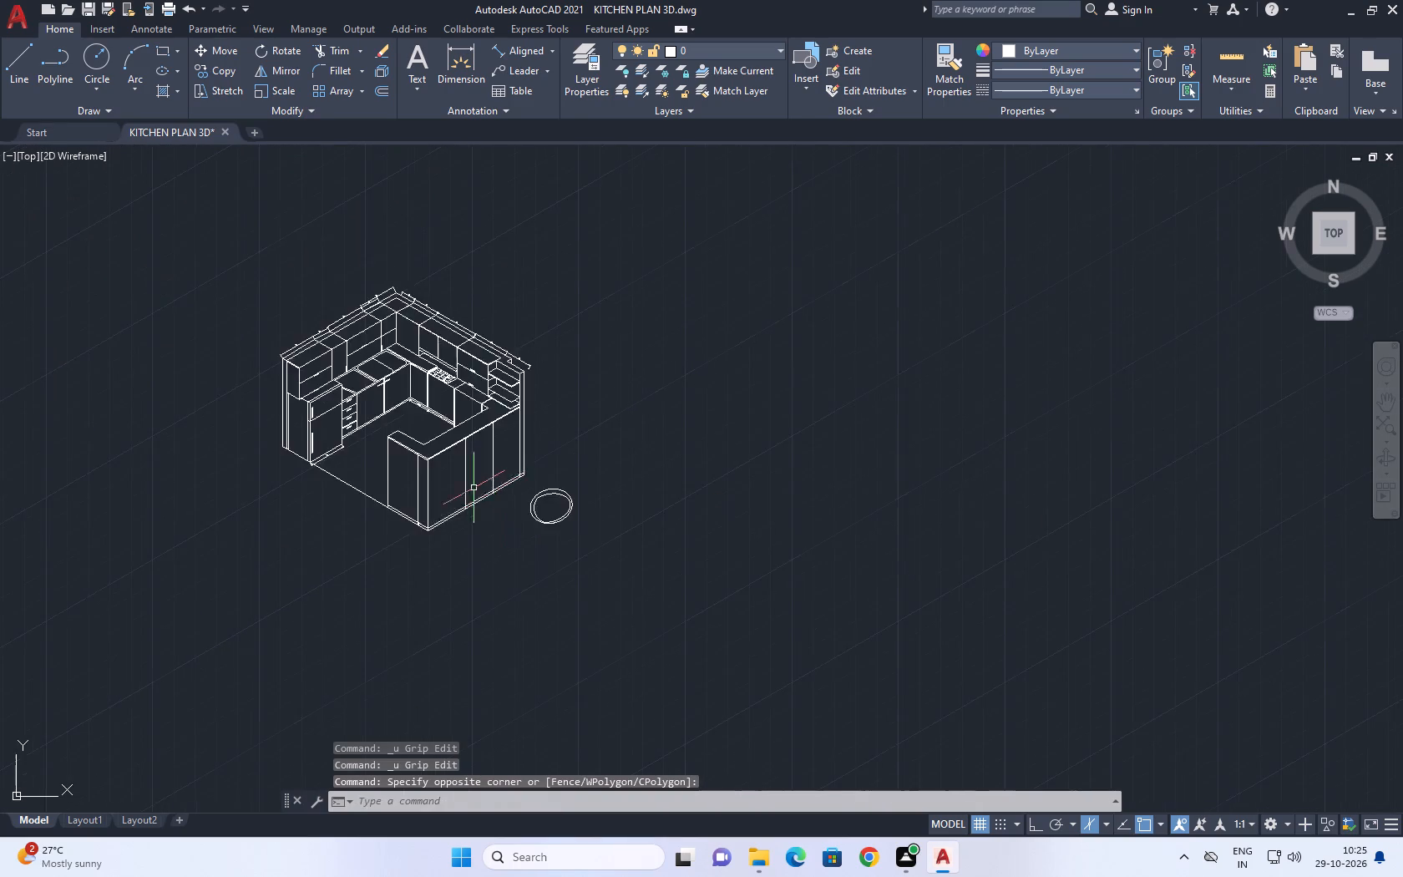
pyautogui.moveTo(499, 489); pyautogui.dragTo(722, 576, button='middle')
pyautogui.scroll(2, 658, 515)
pyautogui.scroll(1, 722, 540)
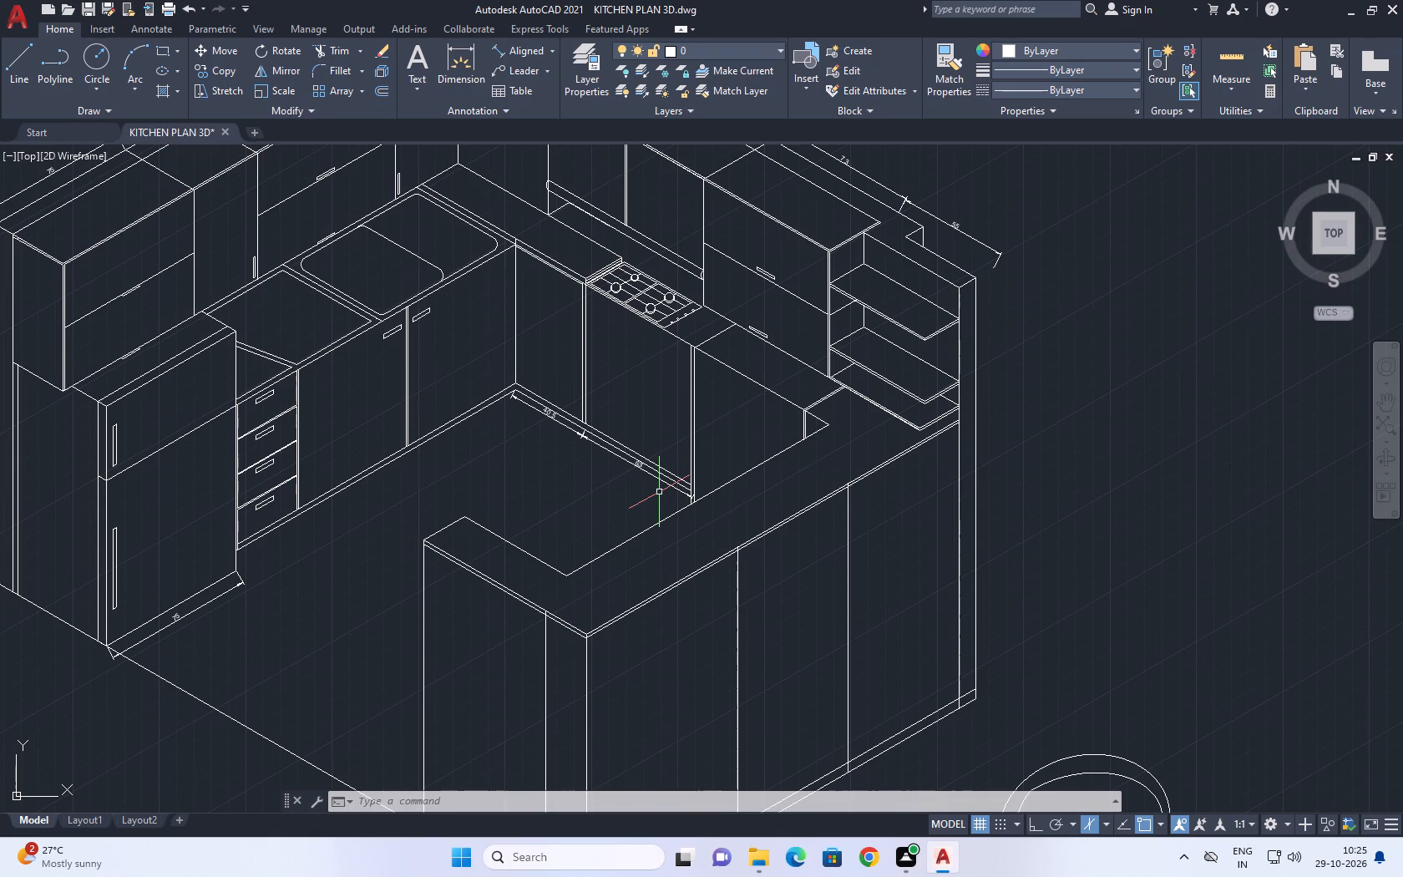
pyautogui.moveTo(698, 371); pyautogui.dragTo(701, 382, button='middle')
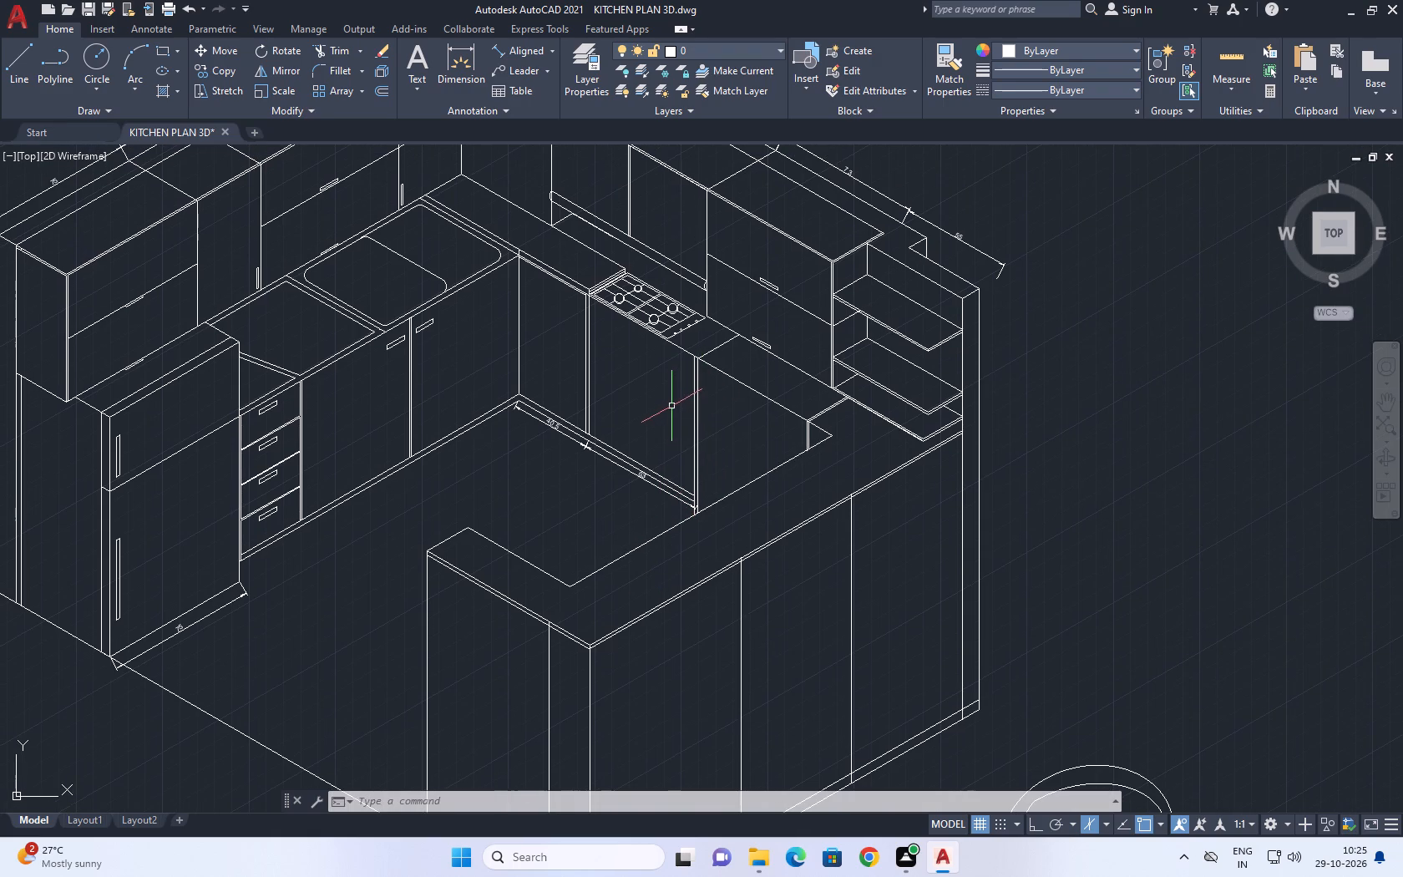
pyautogui.scroll(2, 657, 304)
pyautogui.moveTo(661, 291); pyautogui.dragTo(698, 352, button='middle')
pyautogui.scroll(1, 705, 468)
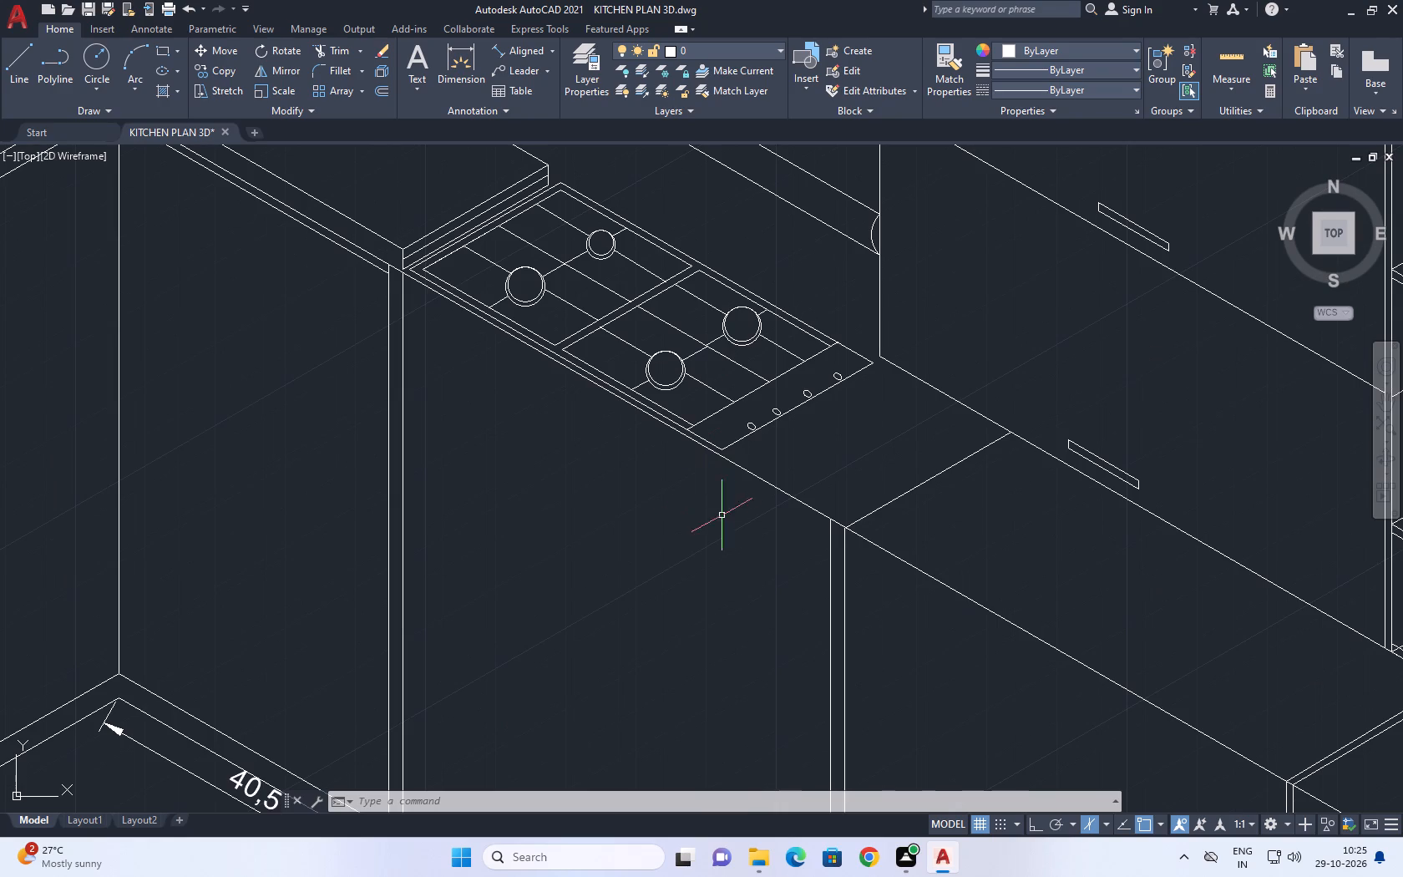
pyautogui.scroll(-1, 768, 520)
pyautogui.moveTo(763, 456); pyautogui.dragTo(793, 533, button='middle')
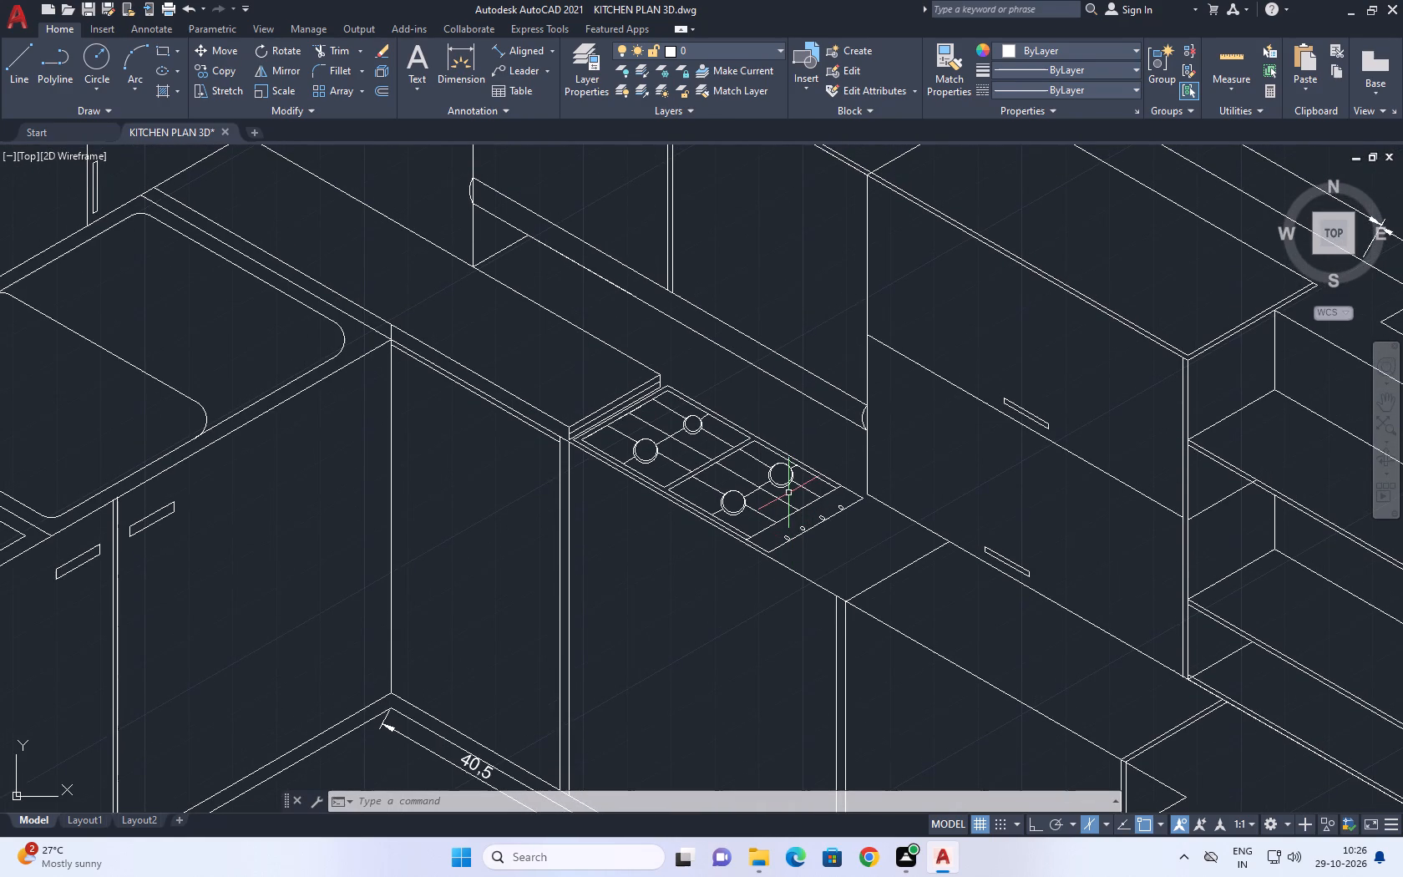
pyautogui.scroll(1, 788, 493)
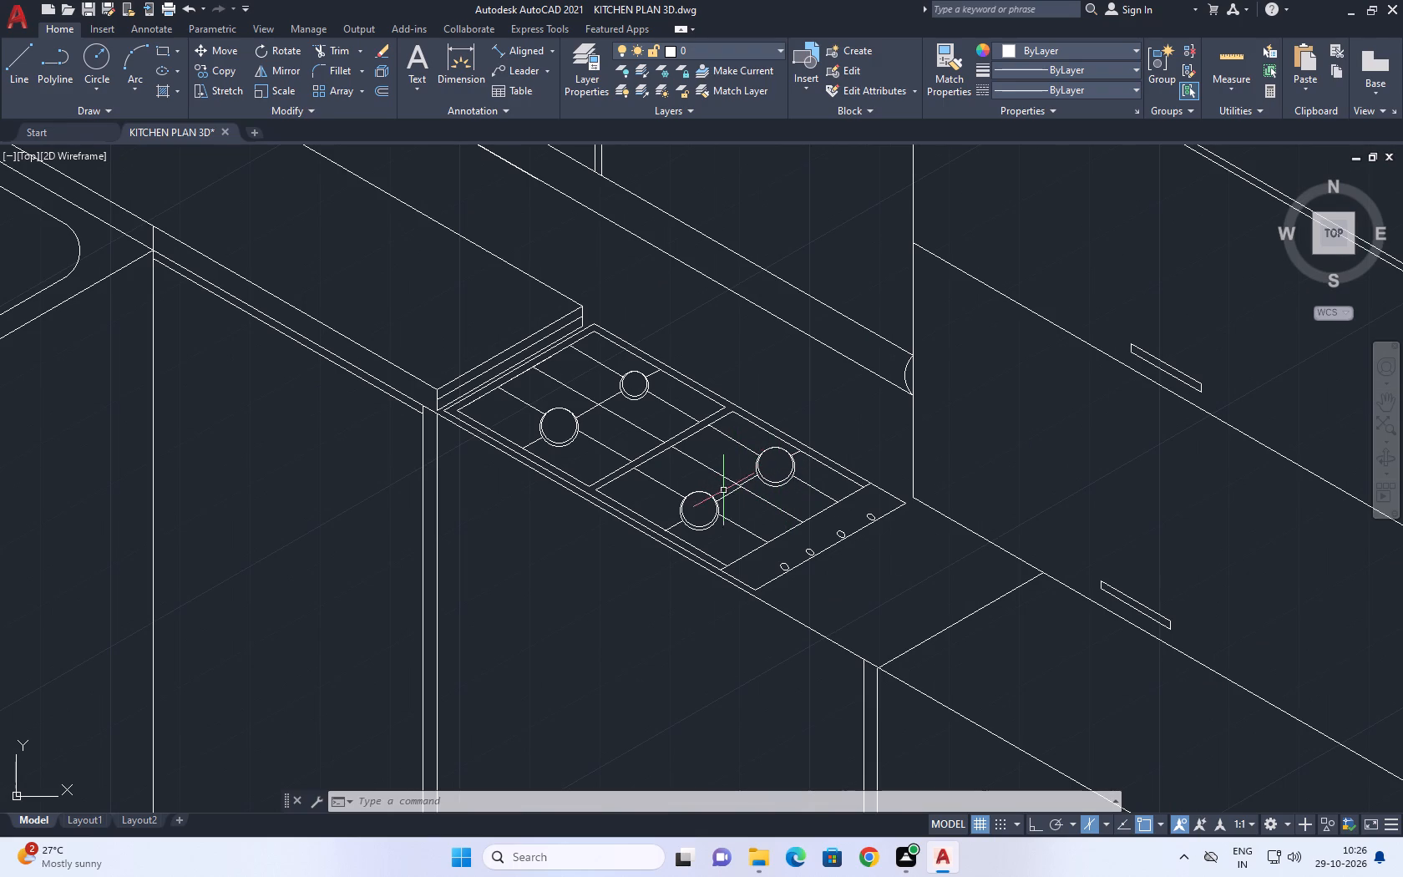
pyautogui.scroll(-3, 770, 460)
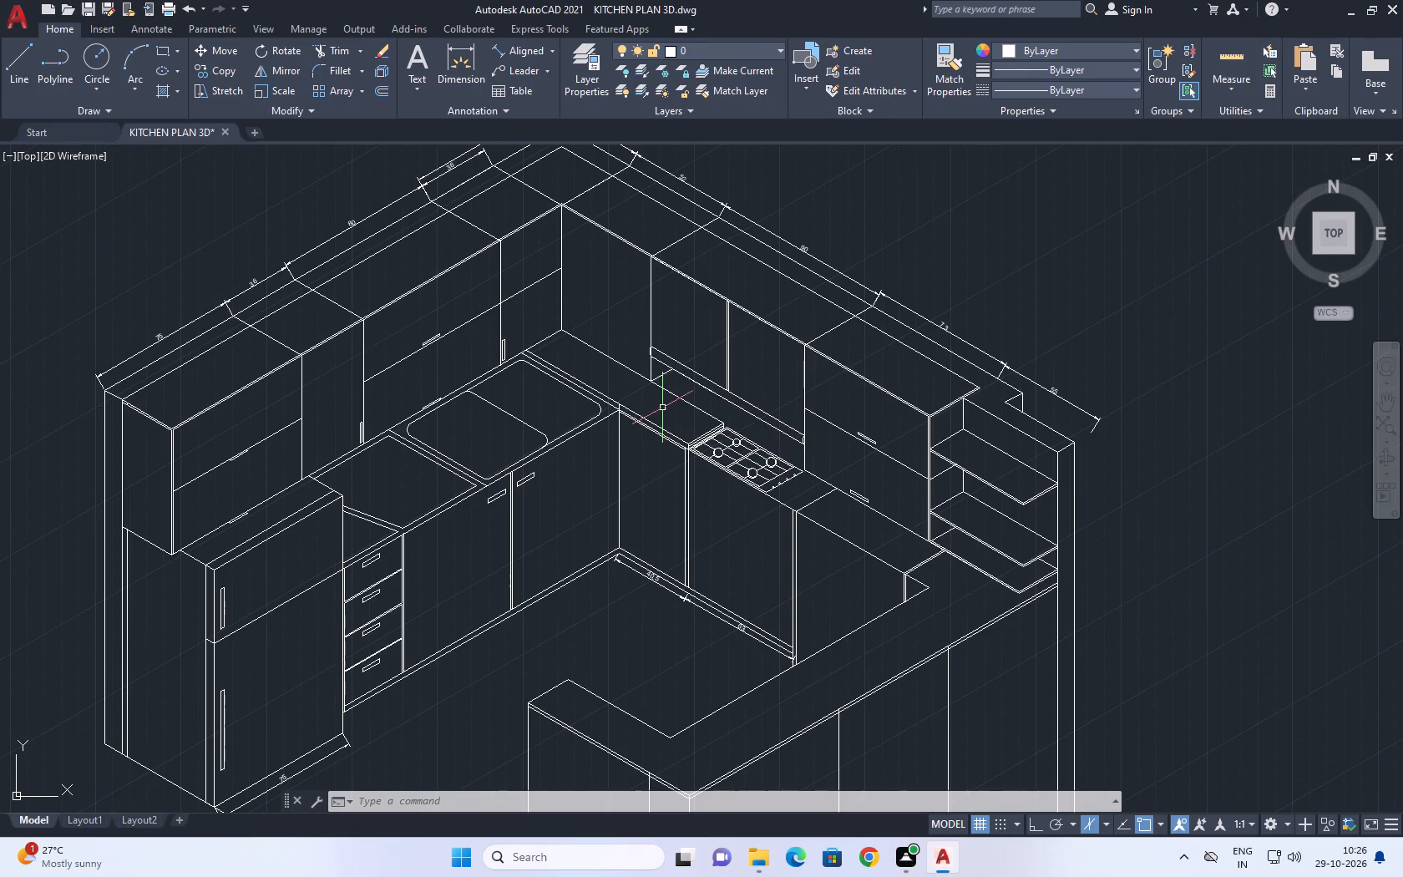
pyautogui.moveTo(419, 404); pyautogui.dragTo(482, 445, button='middle')
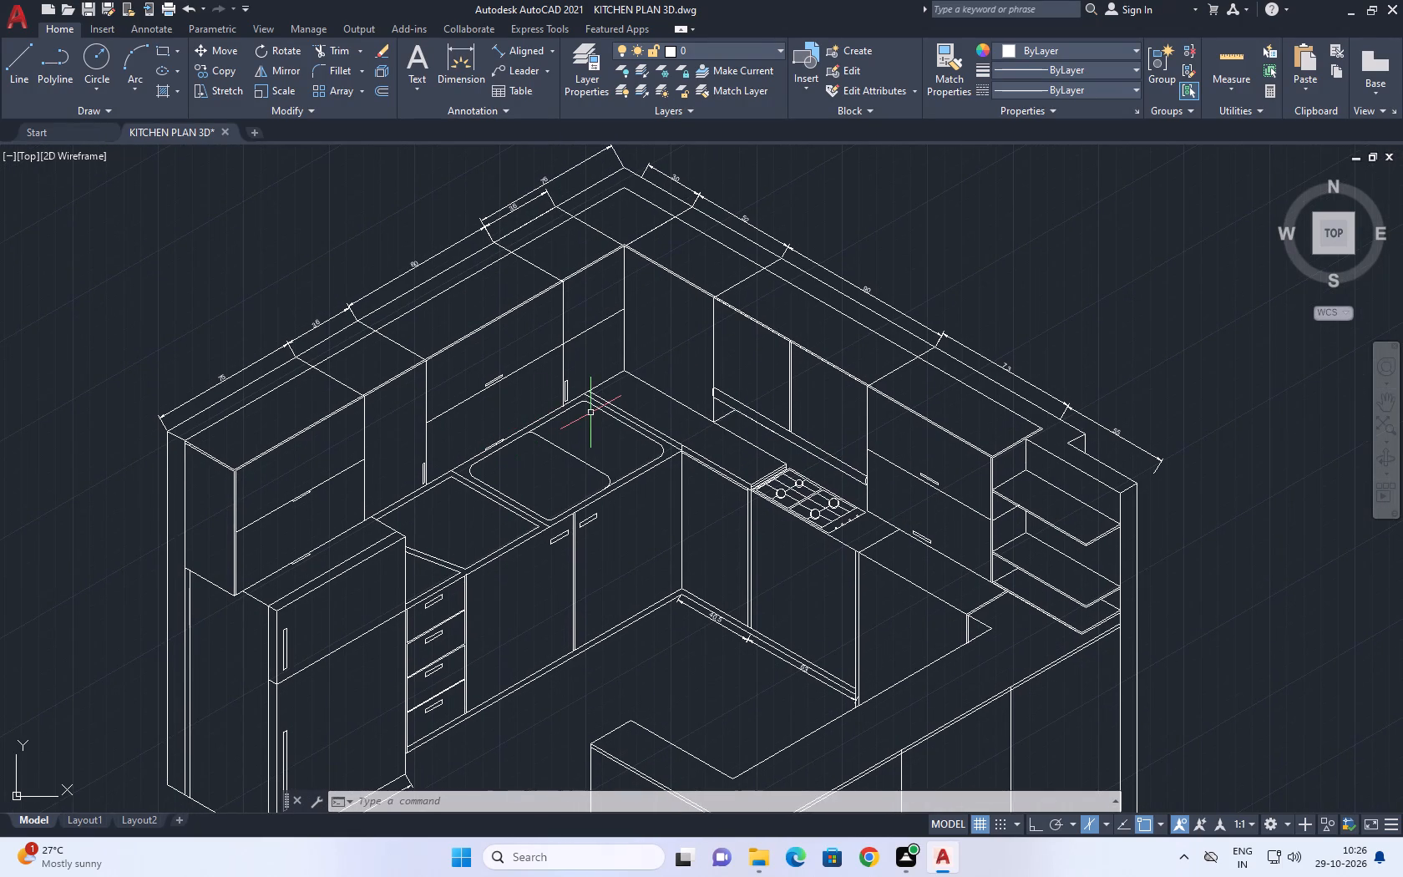
pyautogui.scroll(-2, 599, 419)
pyautogui.moveTo(677, 435); pyautogui.dragTo(651, 311, button='middle')
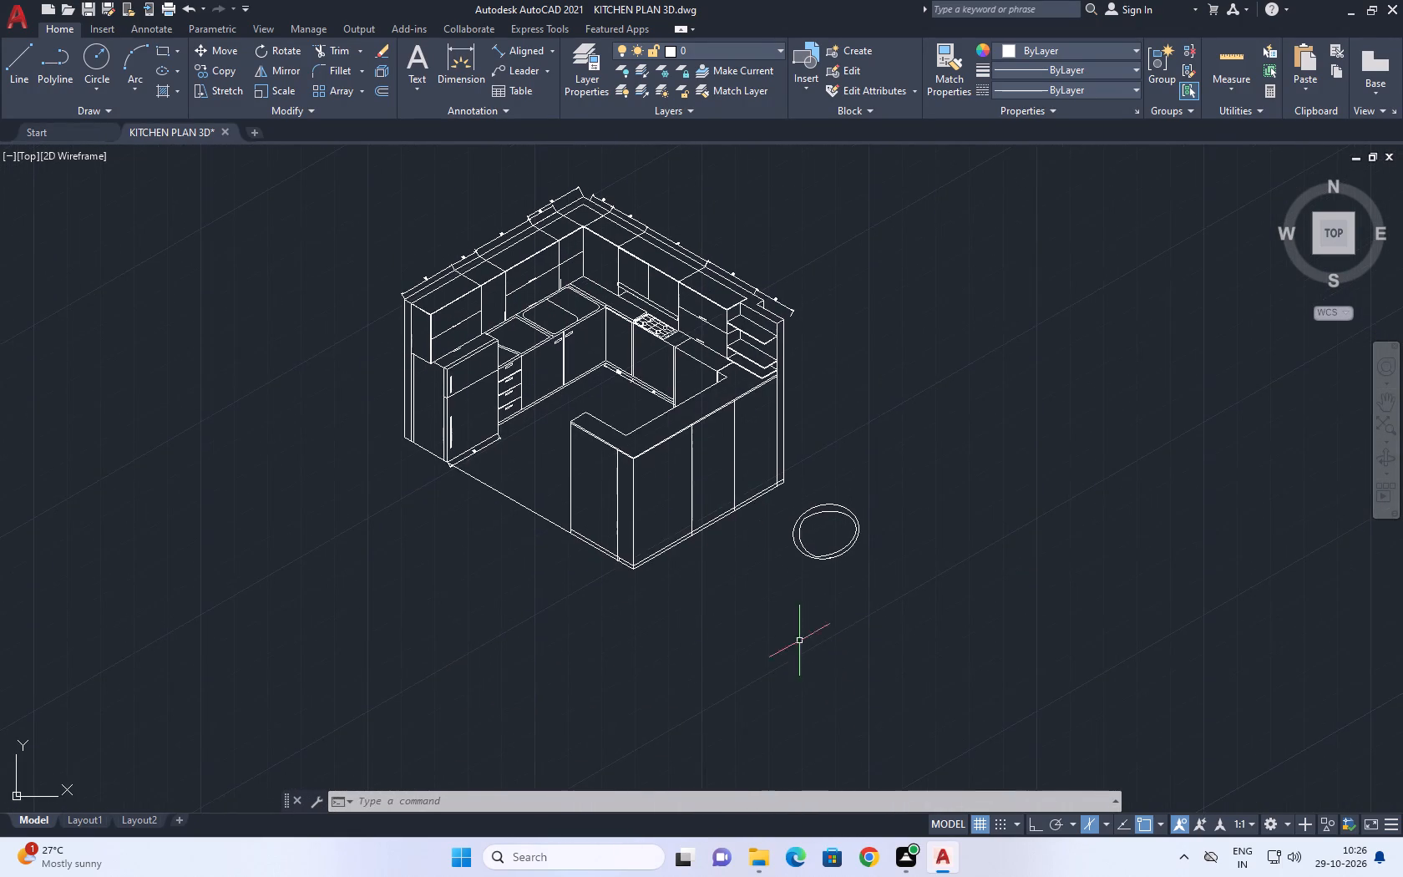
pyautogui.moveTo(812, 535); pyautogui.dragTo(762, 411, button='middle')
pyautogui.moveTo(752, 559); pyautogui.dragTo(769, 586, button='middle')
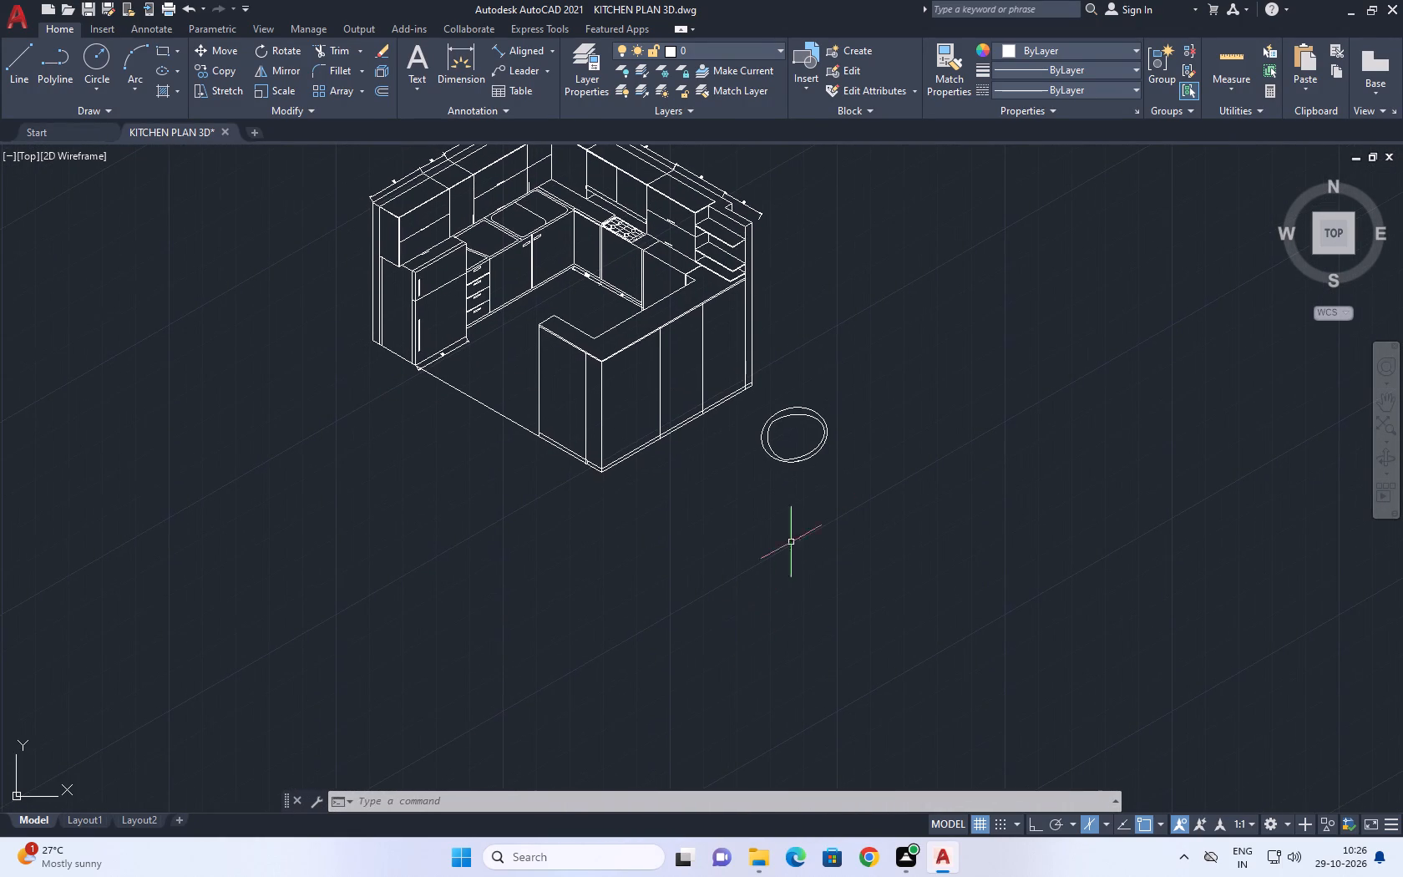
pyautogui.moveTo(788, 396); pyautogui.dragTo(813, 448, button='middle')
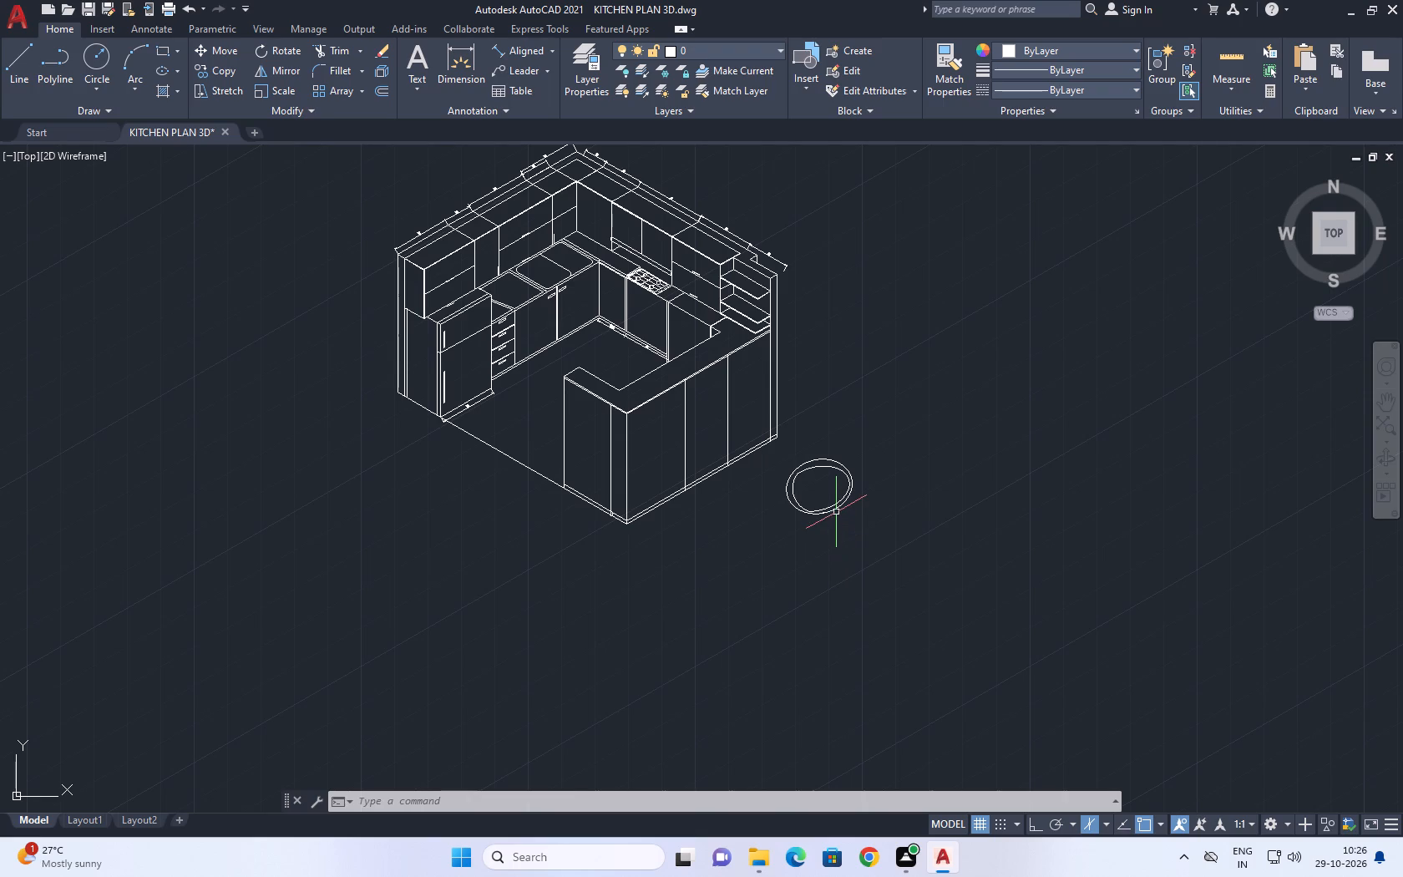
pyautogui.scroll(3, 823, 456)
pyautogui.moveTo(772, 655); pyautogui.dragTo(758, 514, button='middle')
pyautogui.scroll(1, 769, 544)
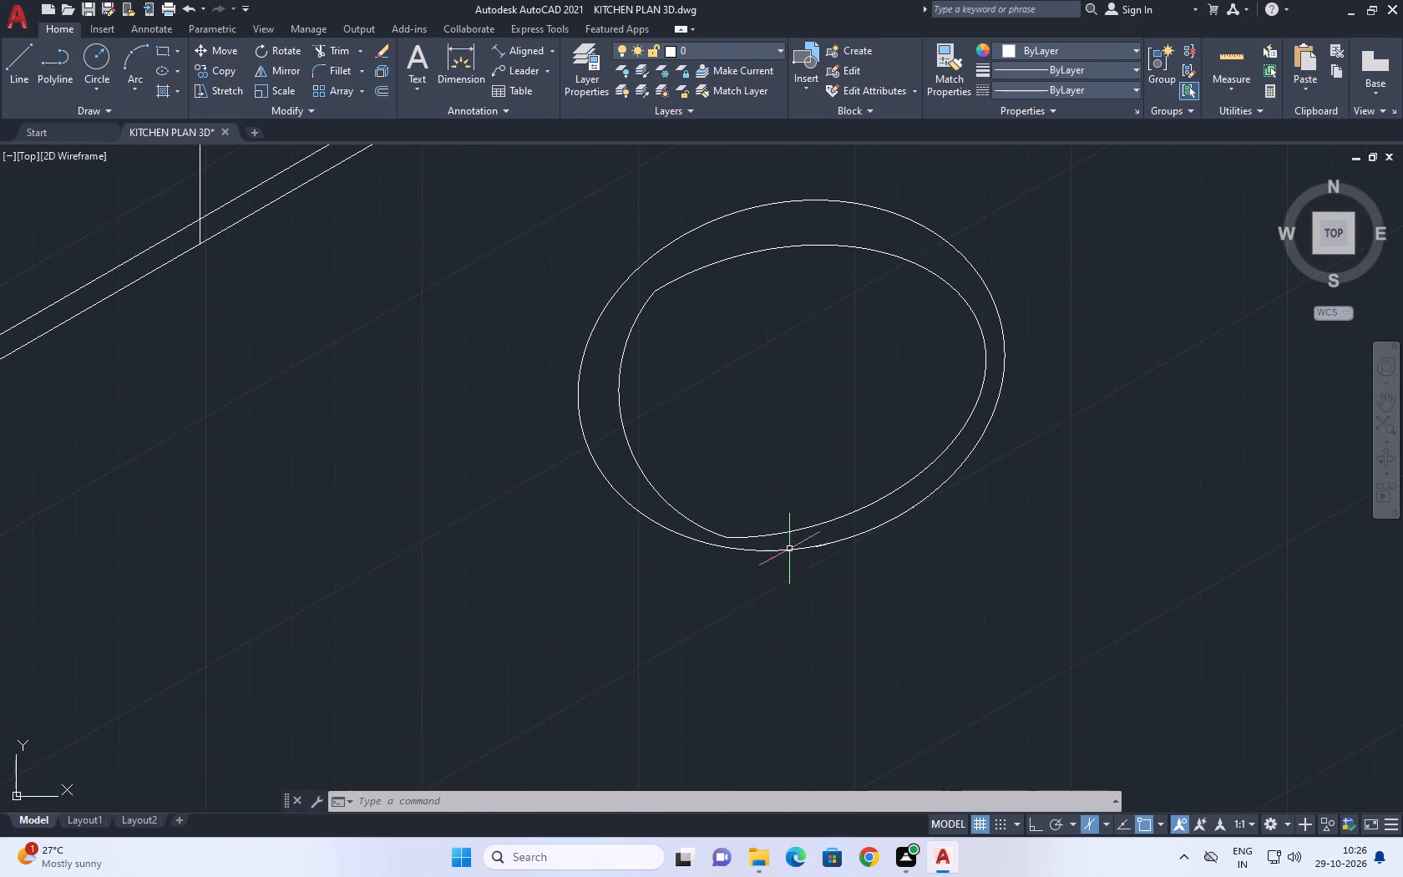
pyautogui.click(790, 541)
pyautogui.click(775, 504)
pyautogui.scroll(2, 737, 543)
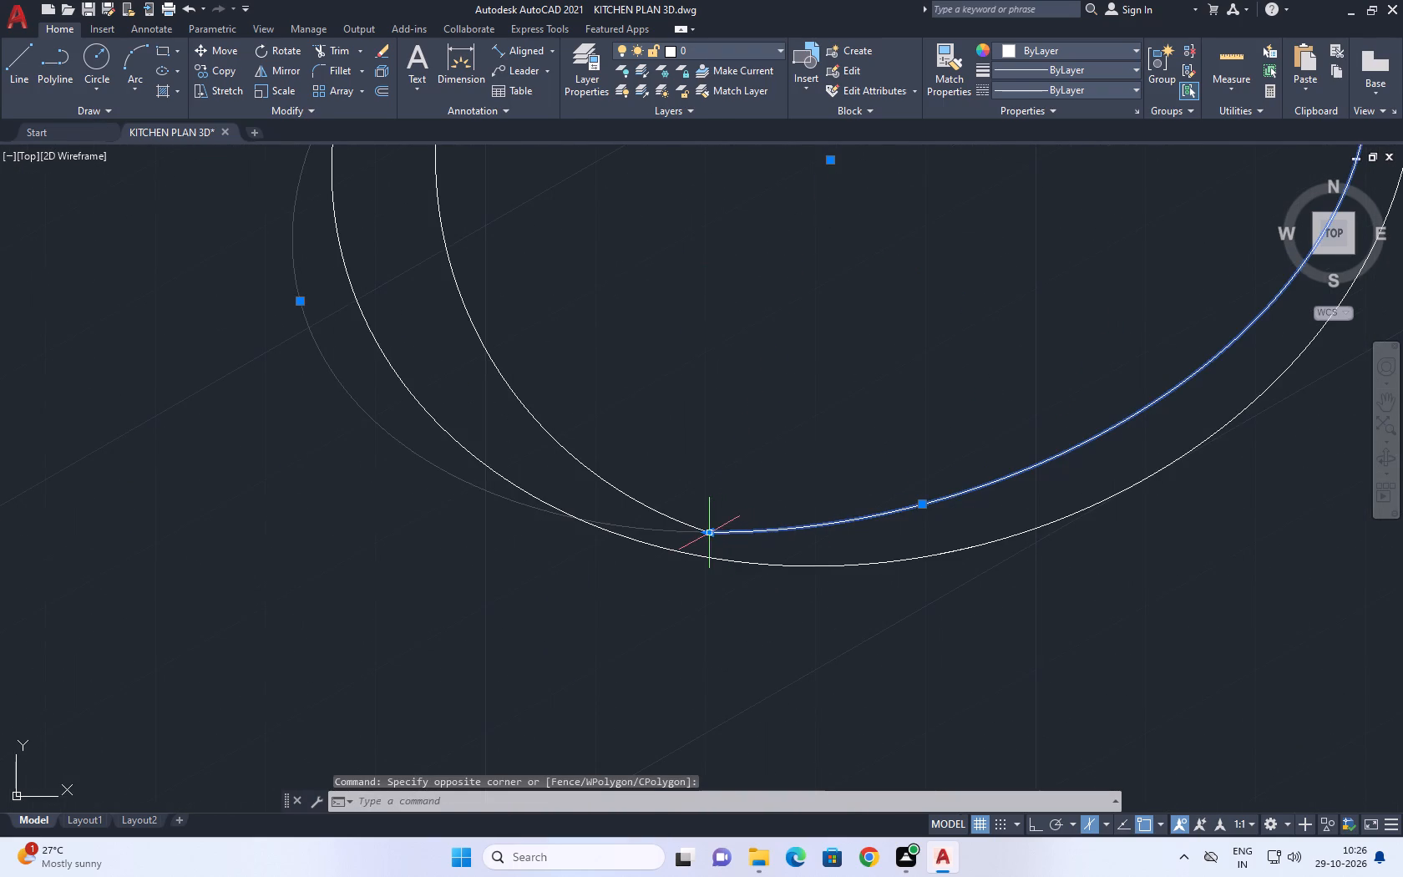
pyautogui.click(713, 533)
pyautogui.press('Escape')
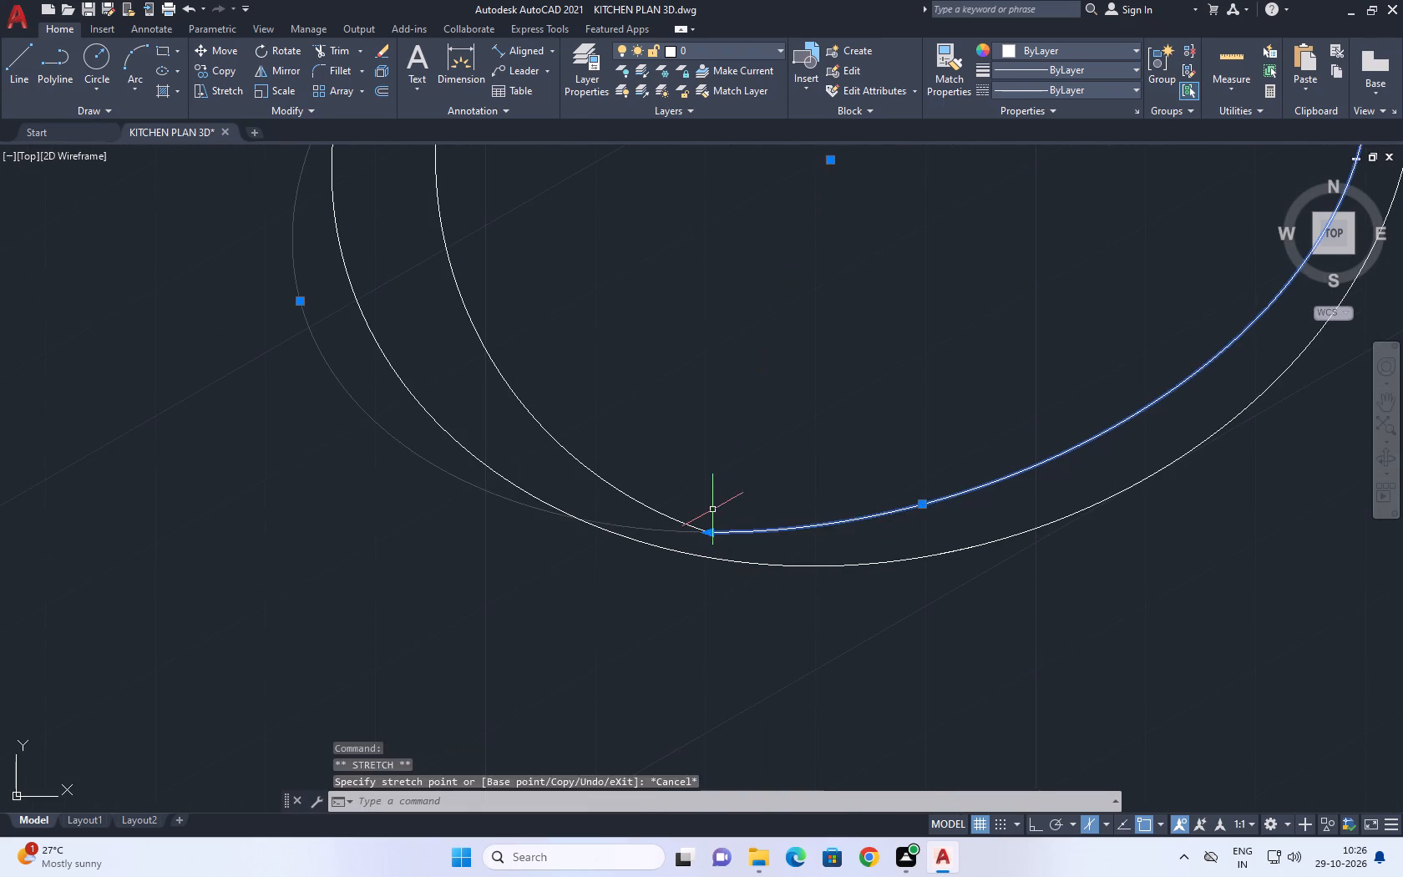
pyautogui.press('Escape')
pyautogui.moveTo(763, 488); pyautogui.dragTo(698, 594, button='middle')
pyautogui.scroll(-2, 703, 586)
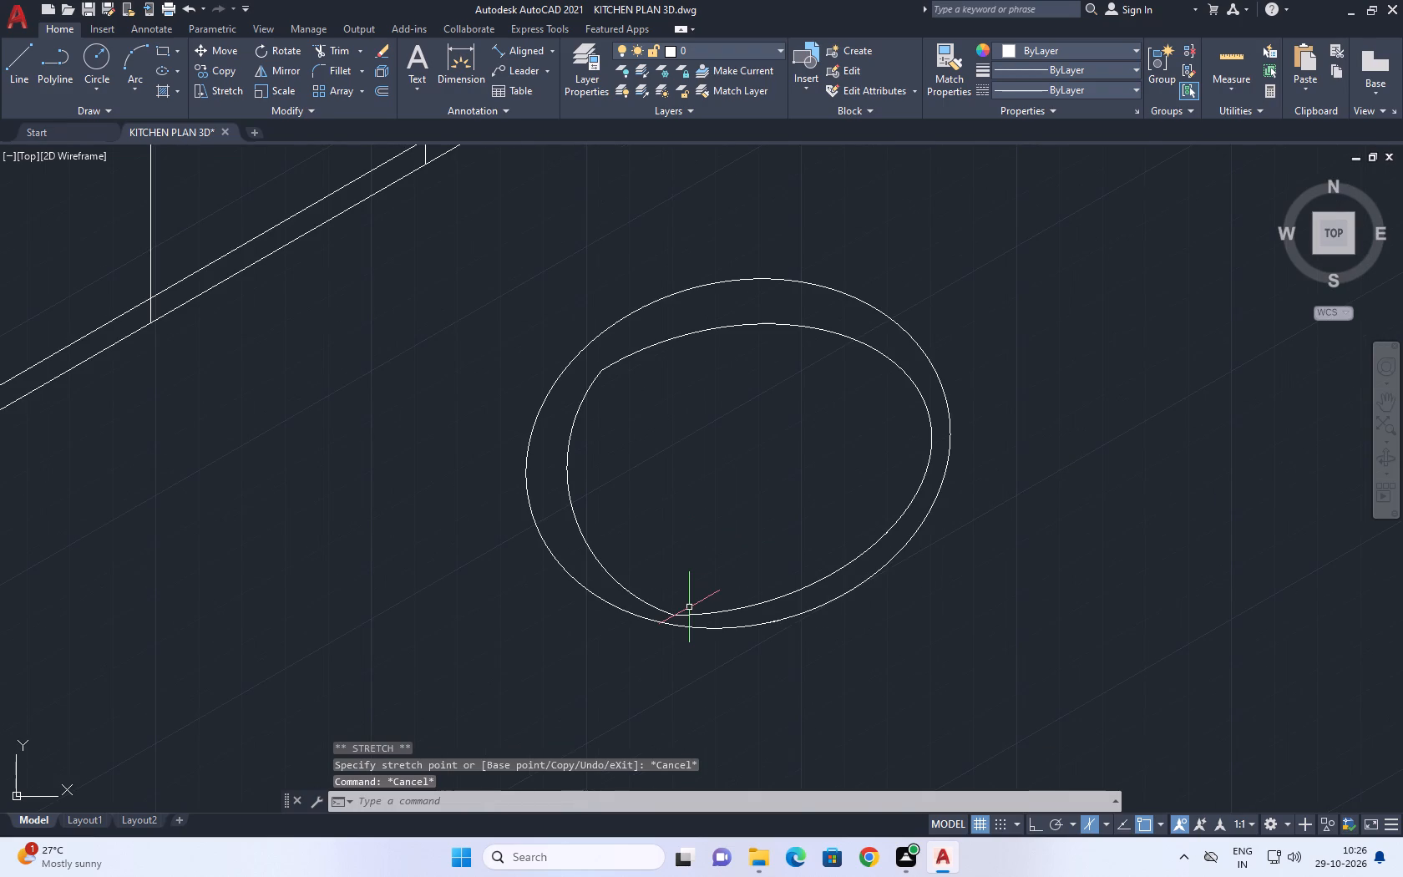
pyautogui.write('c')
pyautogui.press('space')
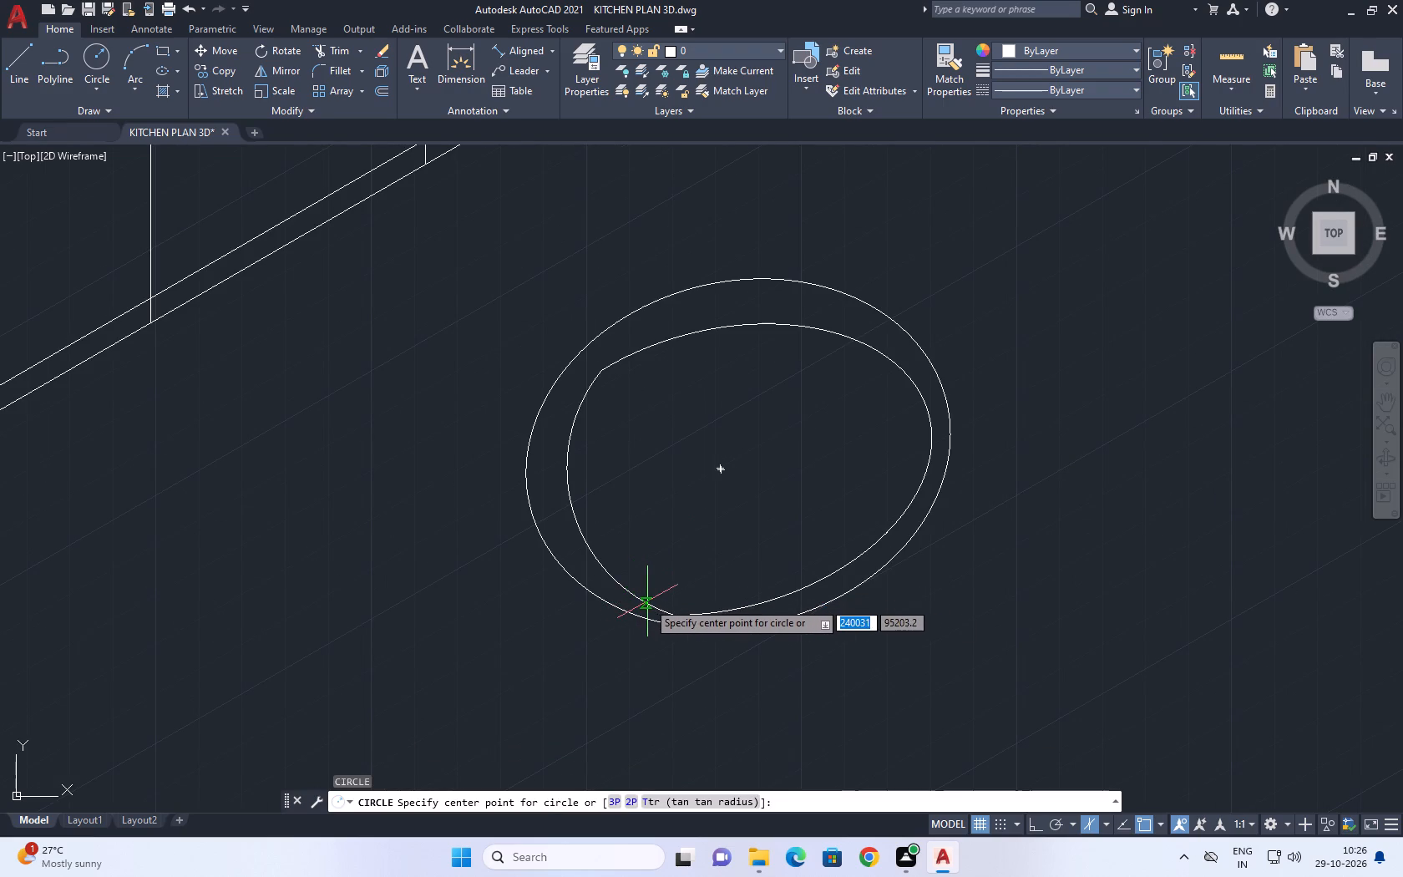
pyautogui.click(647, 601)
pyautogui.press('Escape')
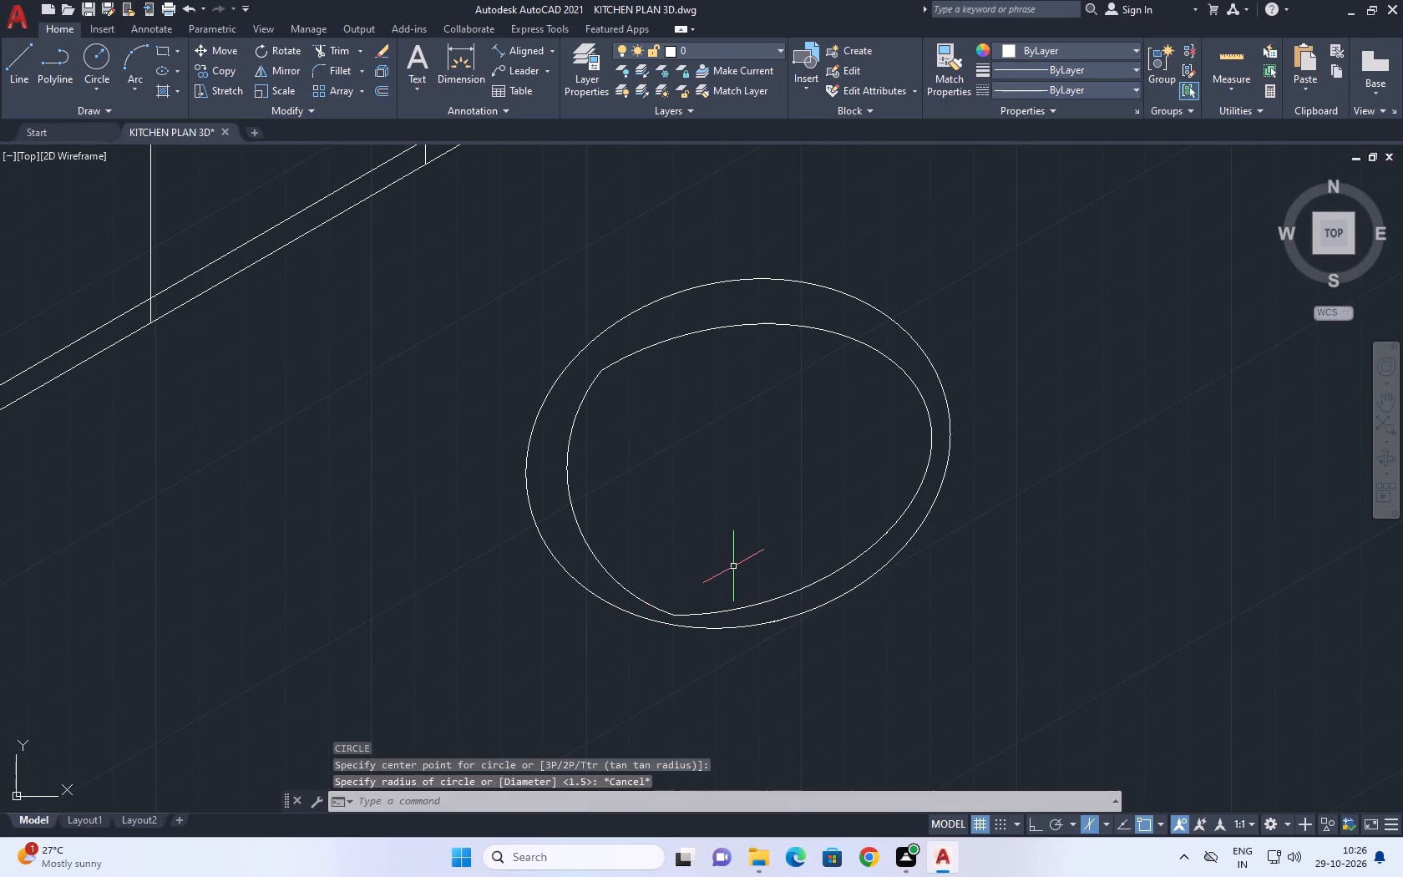
# Draw a three-point arc across the lower part of the inner outline, from its lower-left curve to its right side.
pyautogui.press('a')
pyautogui.press('space')
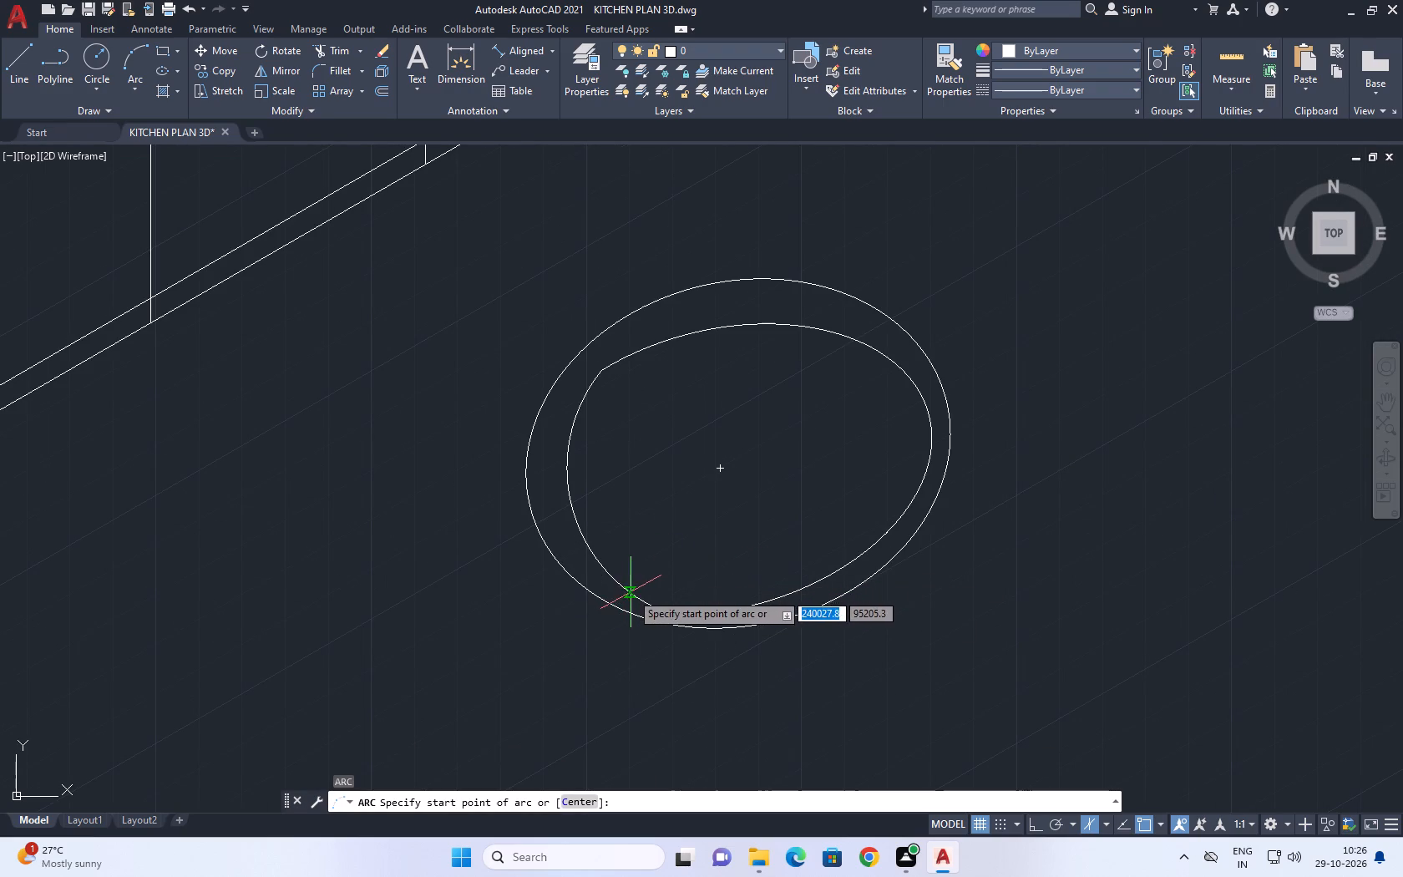
pyautogui.click(631, 592)
pyautogui.click(817, 560)
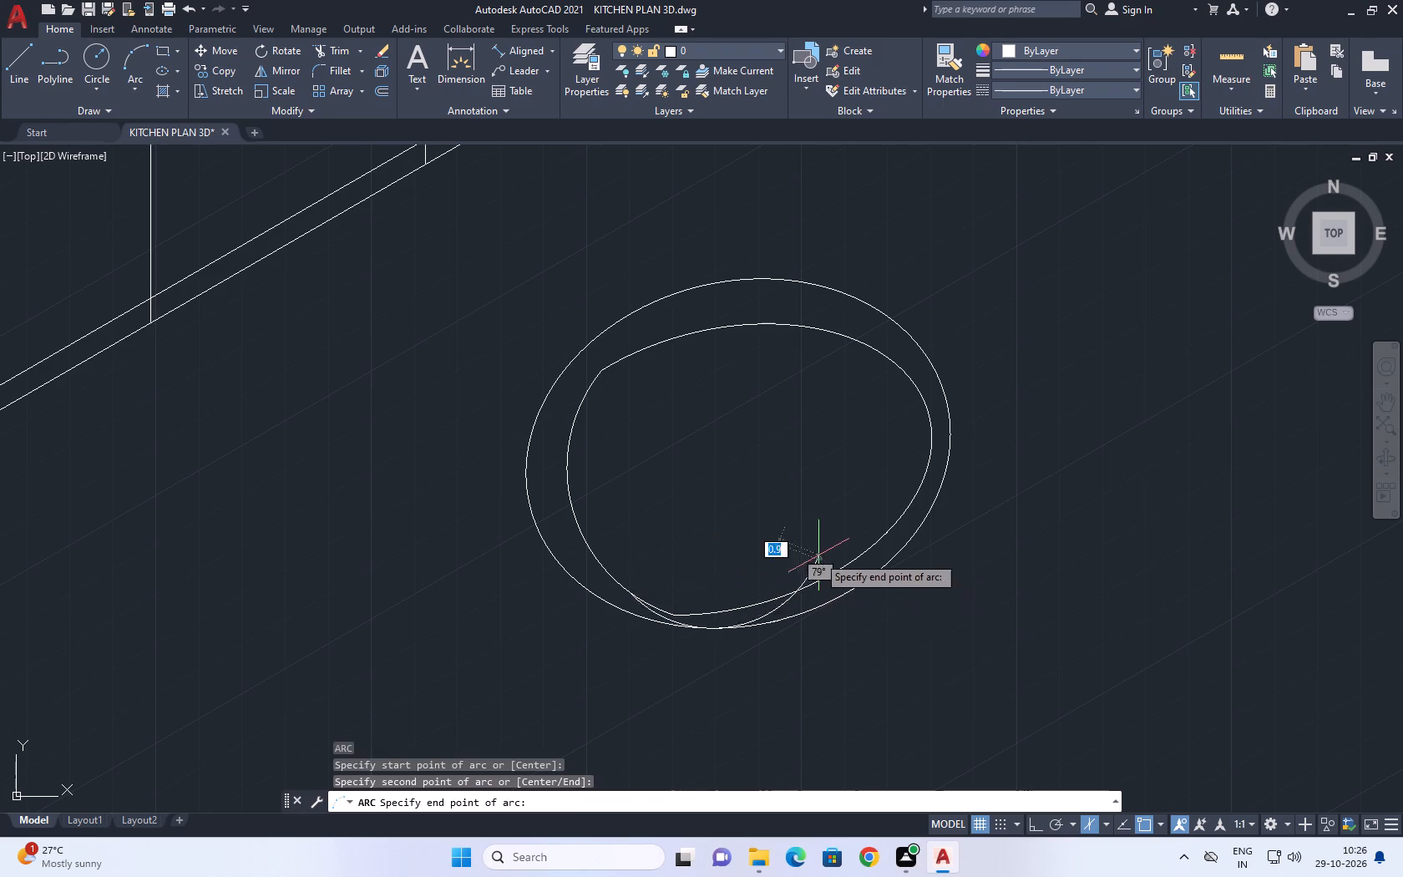
pyautogui.click(927, 479)
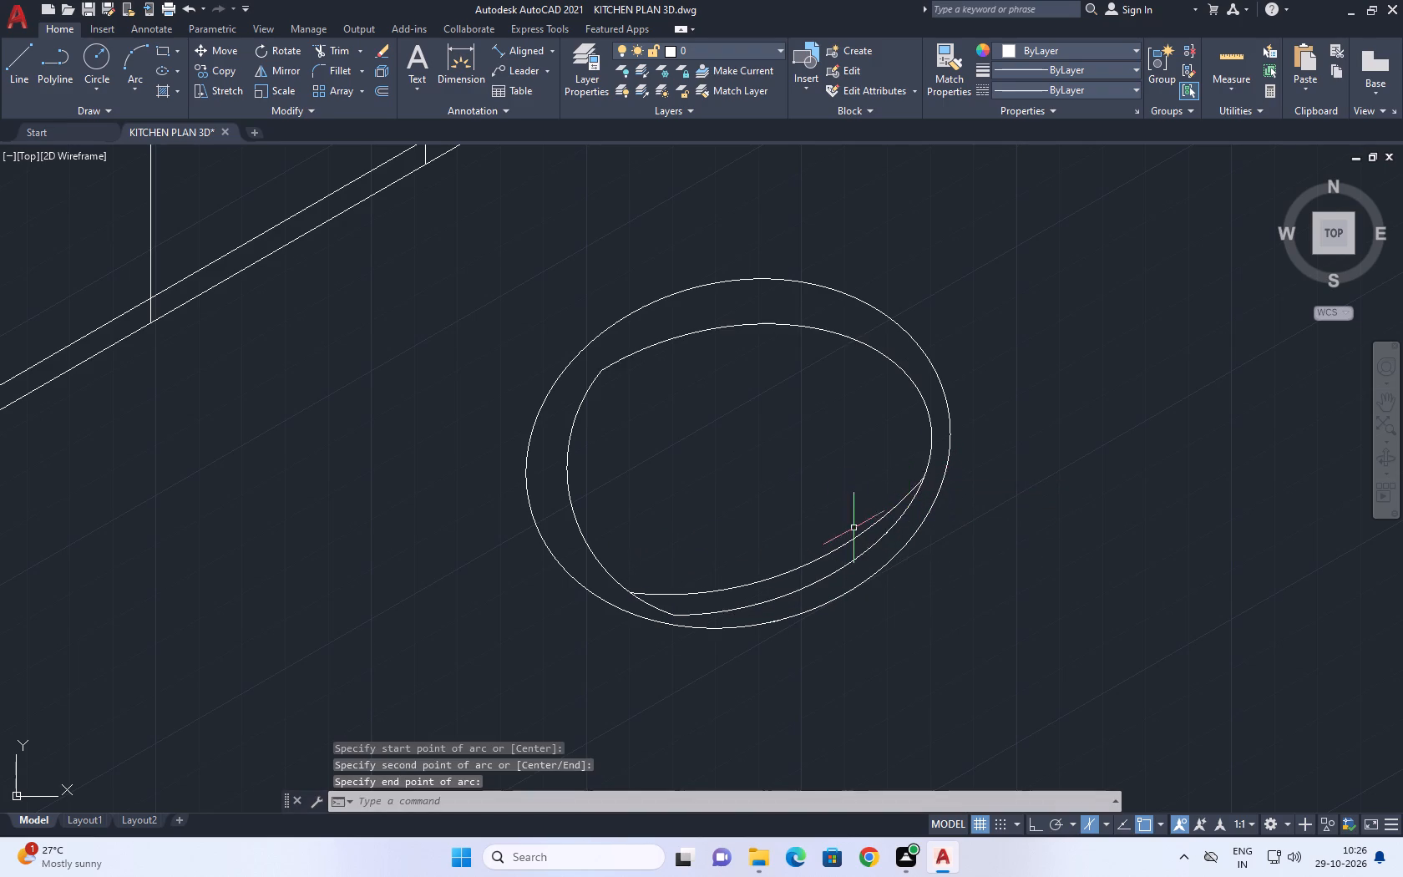
# Trim away the old lower curve of the inner ellipse and the leftover end of the inner arc below the new arc.
pyautogui.moveTo(842, 484); pyautogui.dragTo(848, 423, button='middle')
pyautogui.press('t')
pyautogui.press('r')
pyautogui.press('space')
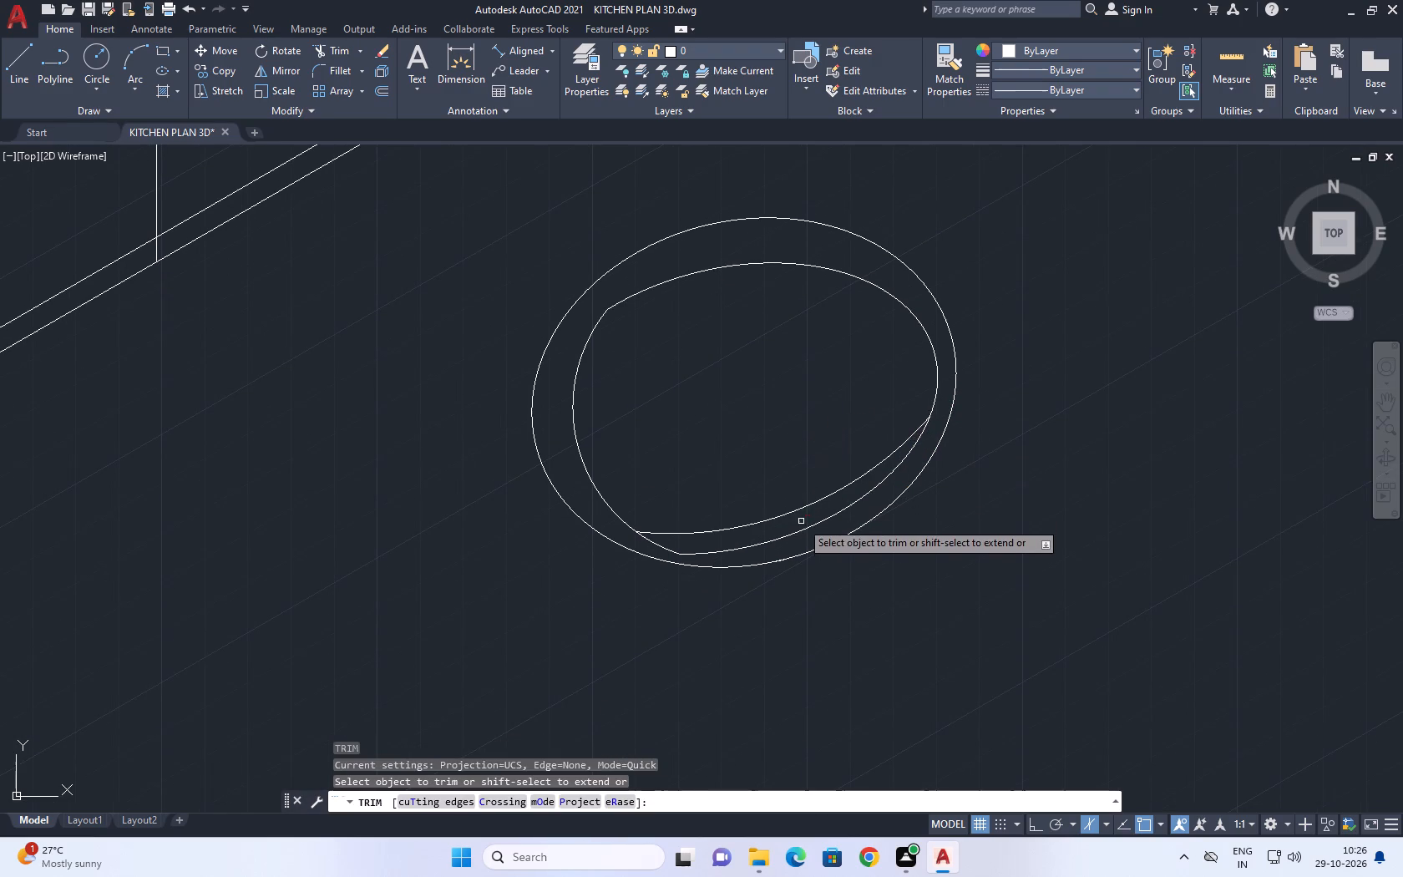
pyautogui.click(802, 528)
pyautogui.click(671, 550)
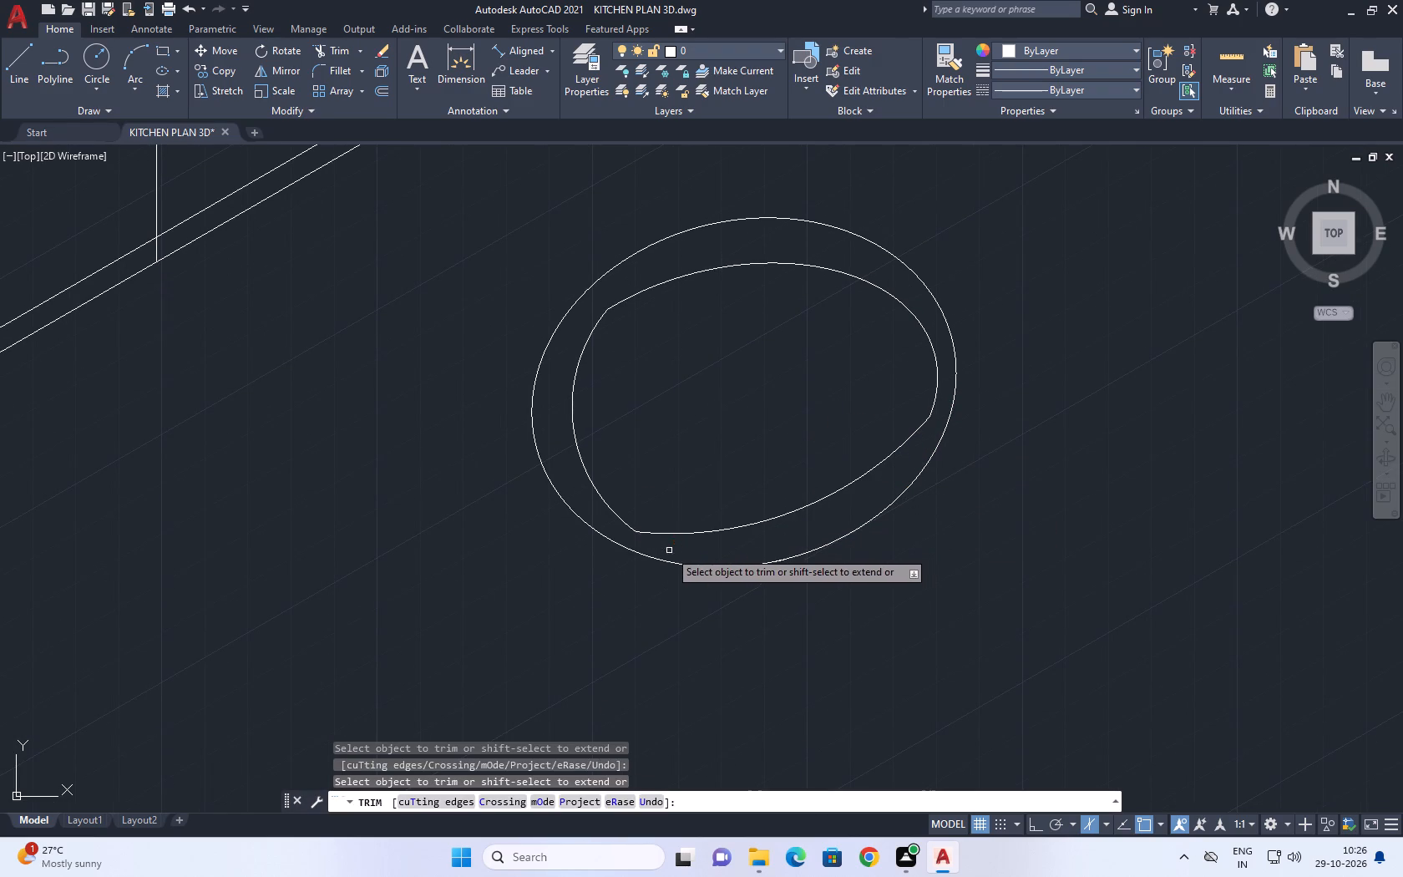
pyautogui.press('Escape')
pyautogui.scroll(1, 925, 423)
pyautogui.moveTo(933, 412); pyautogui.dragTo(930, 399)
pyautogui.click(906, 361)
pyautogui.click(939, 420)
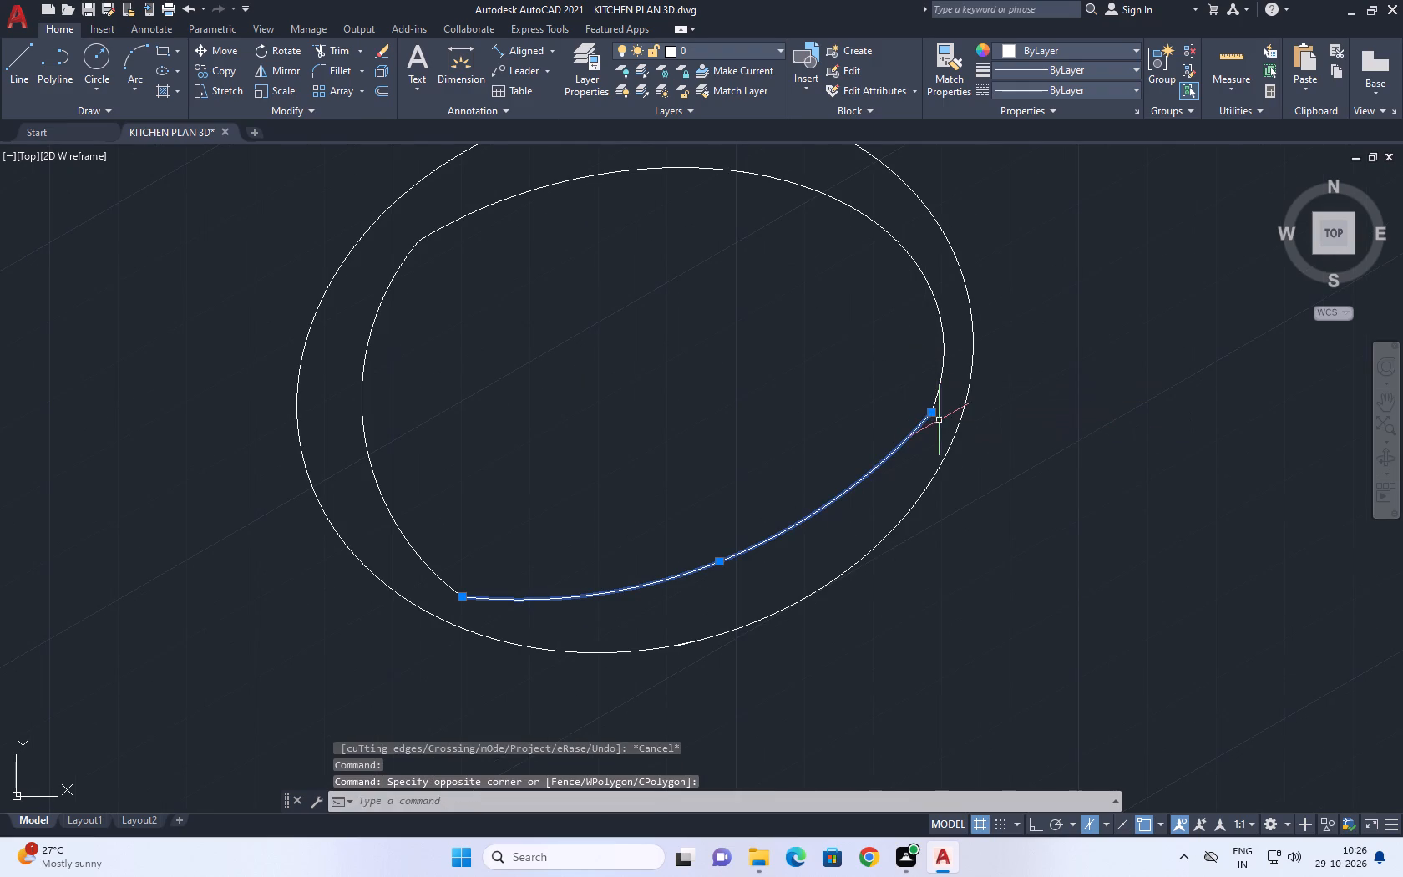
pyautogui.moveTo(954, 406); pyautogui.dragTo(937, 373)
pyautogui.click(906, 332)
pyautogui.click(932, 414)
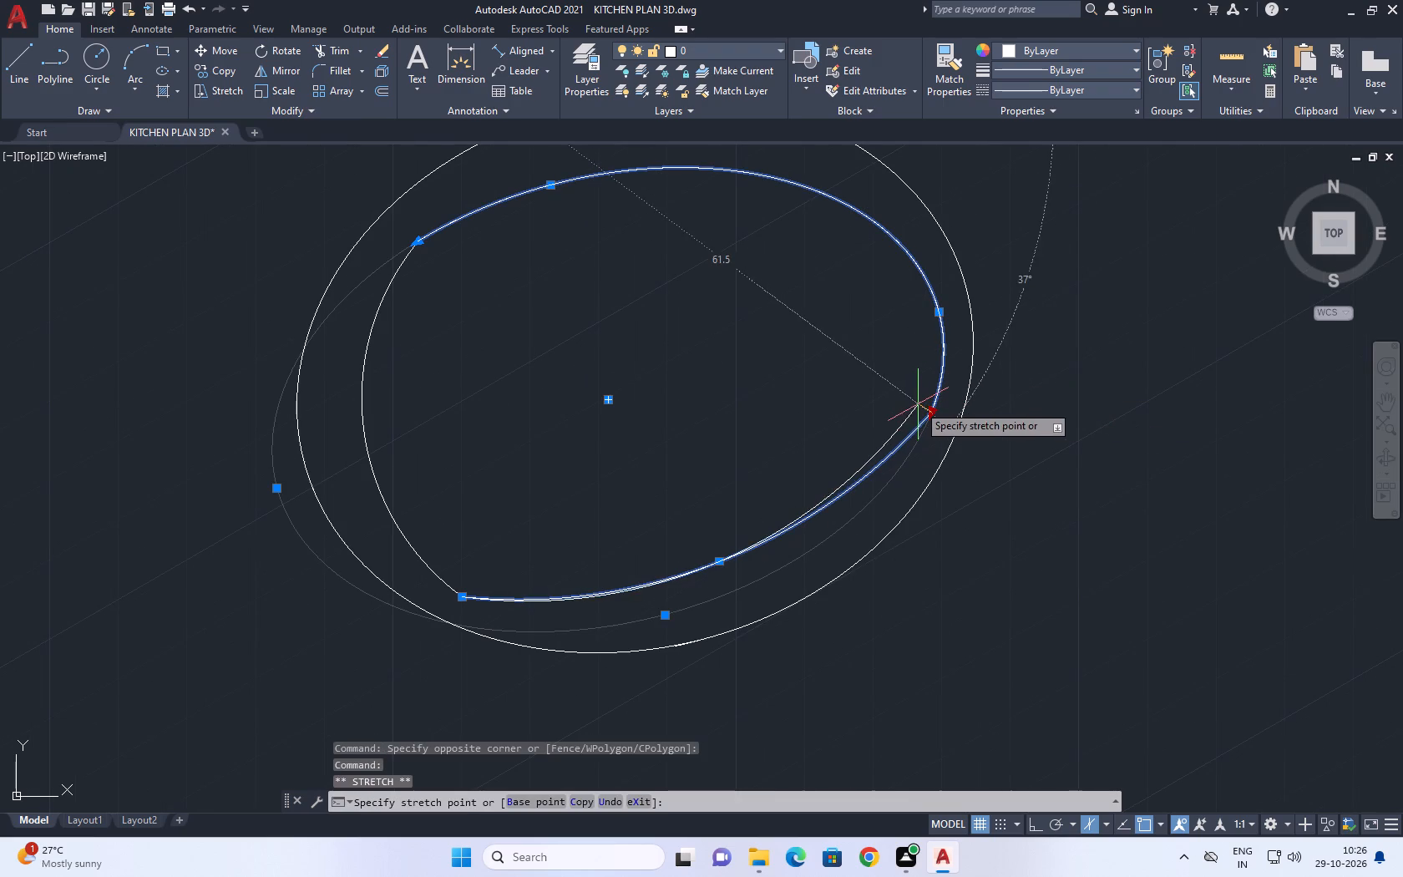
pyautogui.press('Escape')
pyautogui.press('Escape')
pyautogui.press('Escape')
# Examine the rounded object's inner outline and its position beside the peninsula.
pyautogui.scroll(-2, 934, 411)
pyautogui.moveTo(975, 440); pyautogui.dragTo(950, 421, button='middle')
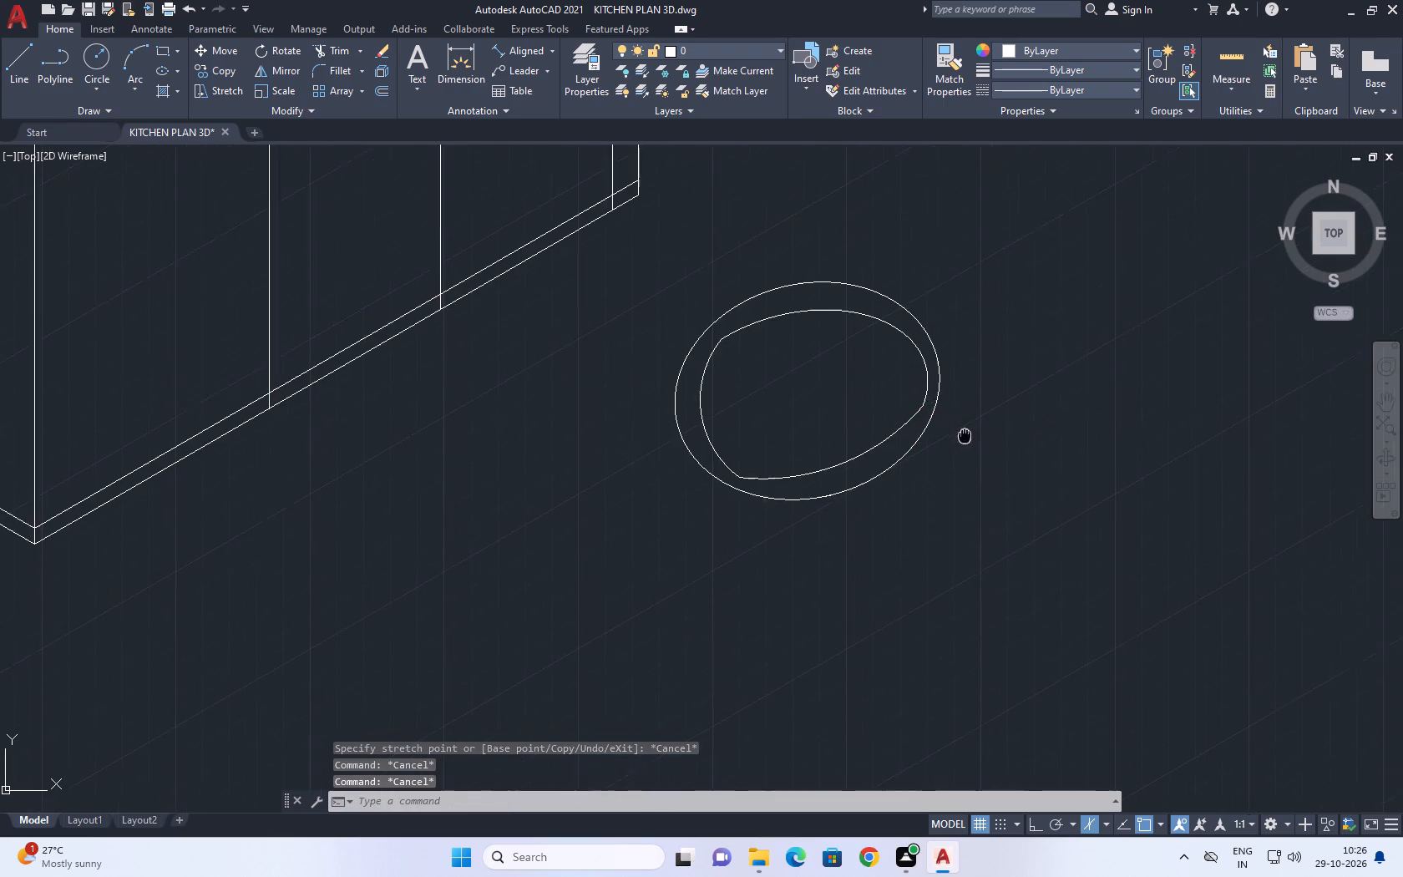
pyautogui.moveTo(950, 421); pyautogui.dragTo(909, 383, button='middle')
pyautogui.scroll(1, 889, 347)
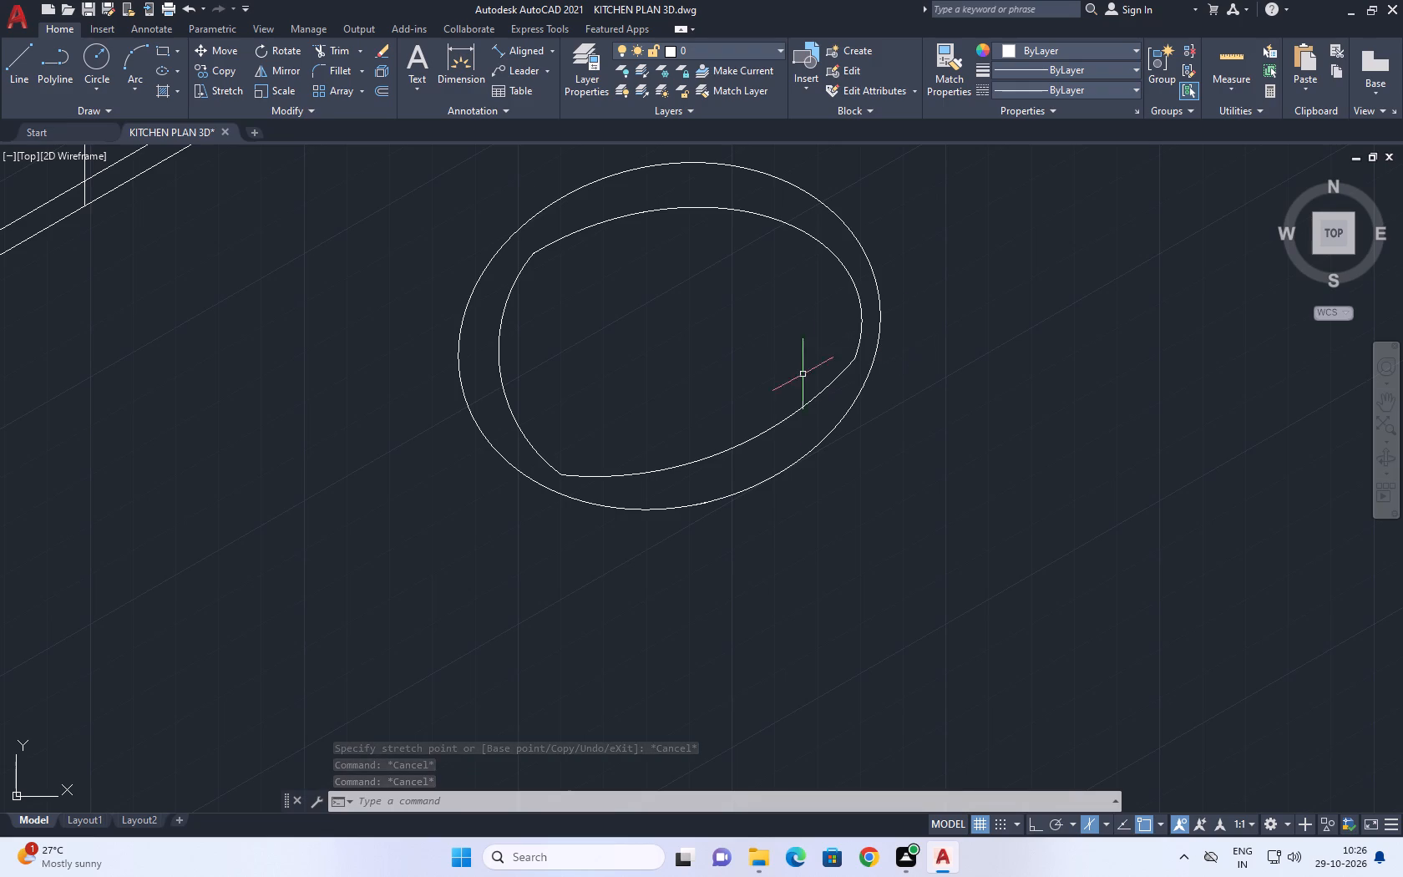
pyautogui.moveTo(792, 456); pyautogui.dragTo(666, 483, button='middle')
pyautogui.moveTo(683, 501); pyautogui.dragTo(656, 481, button='middle')
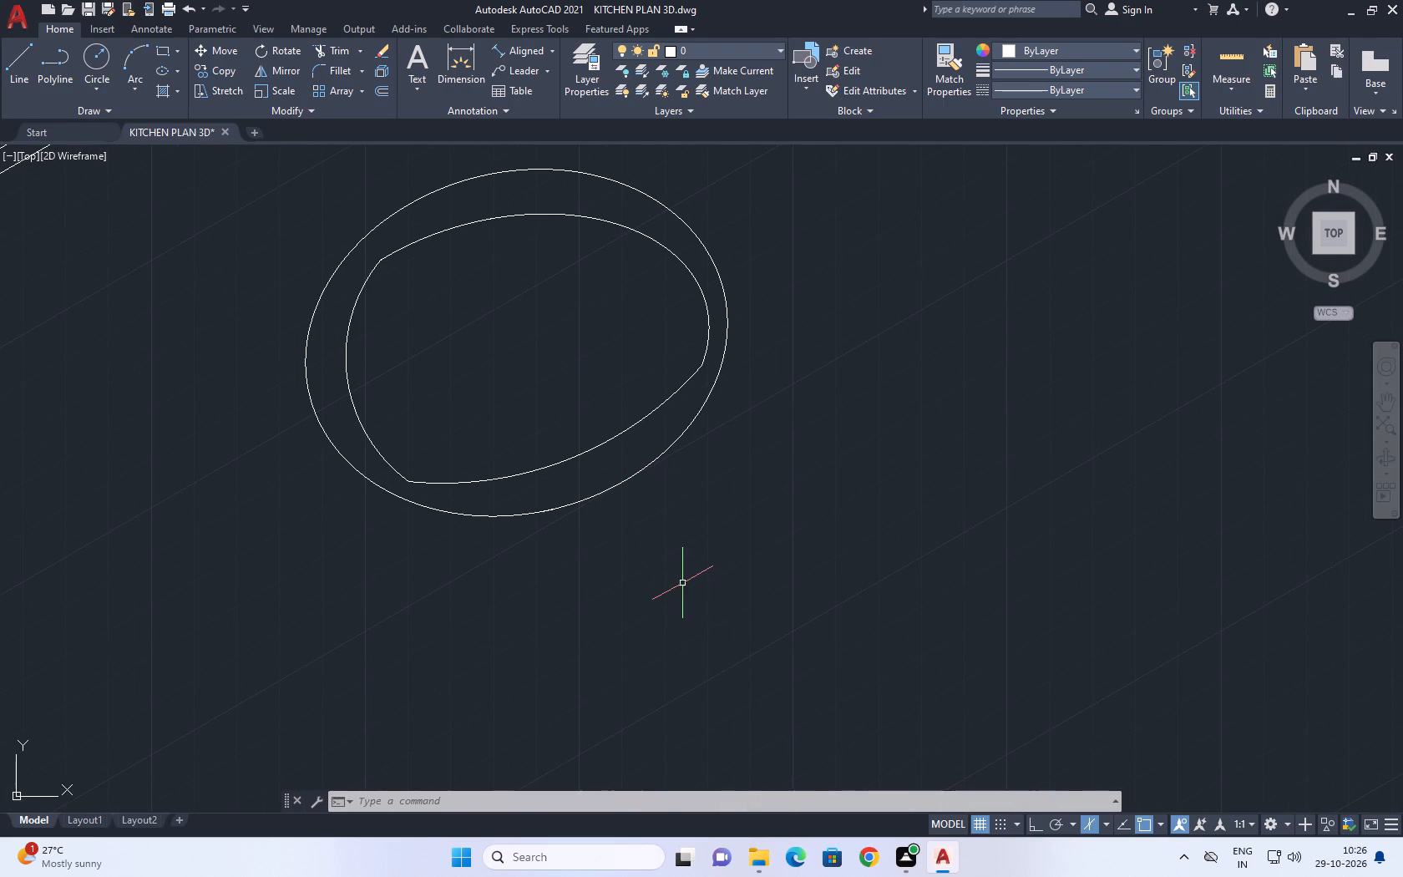
pyautogui.moveTo(635, 347); pyautogui.dragTo(720, 420, button='middle')
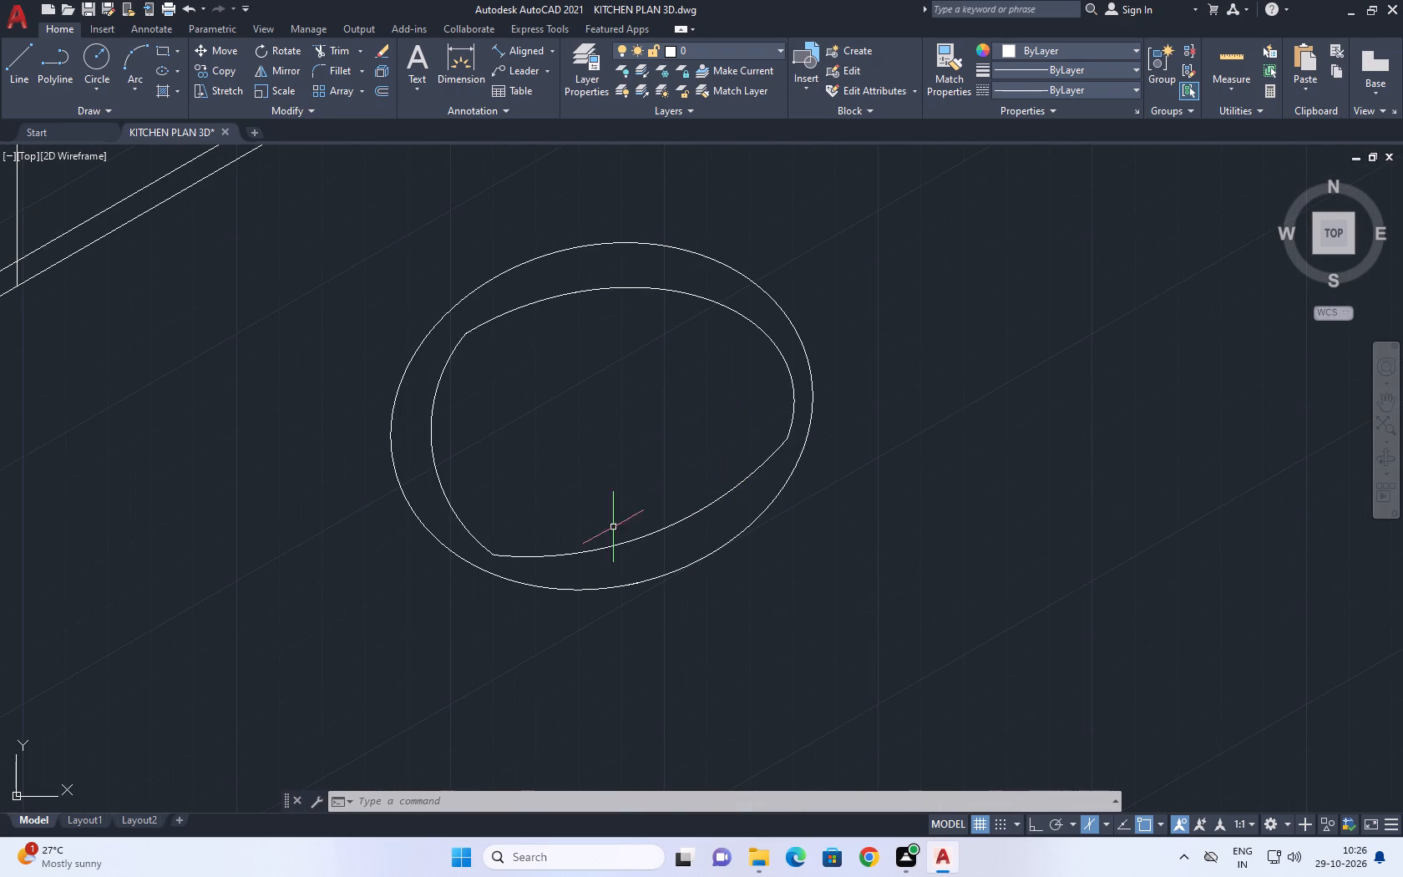
pyautogui.moveTo(564, 537); pyautogui.dragTo(703, 479, button='middle')
pyautogui.moveTo(491, 484); pyautogui.dragTo(510, 486, button='middle')
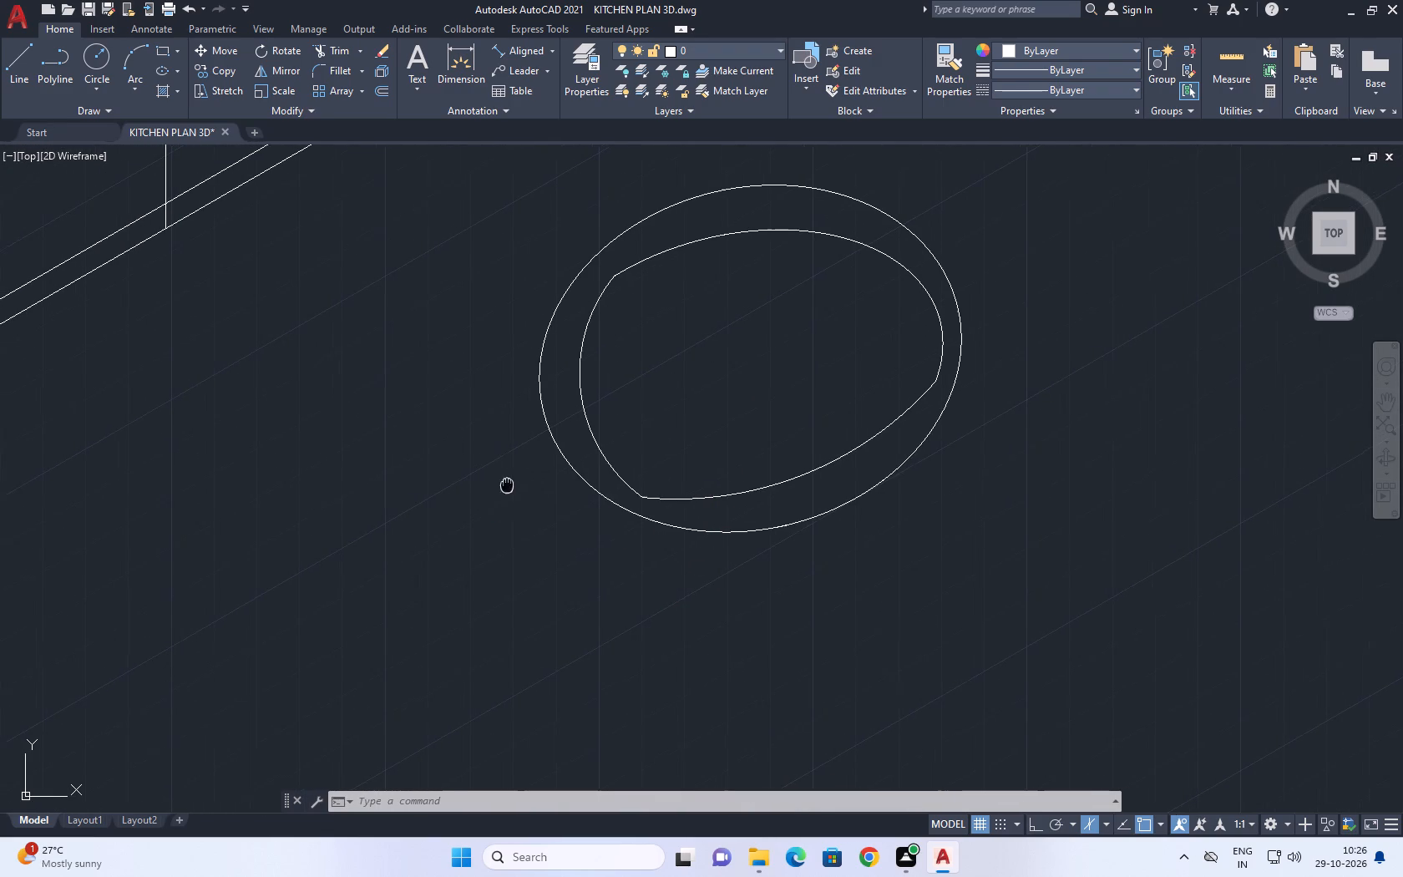
pyautogui.moveTo(510, 486); pyautogui.dragTo(658, 526, button='middle')
pyautogui.scroll(-2, 658, 526)
pyautogui.moveTo(725, 527); pyautogui.dragTo(755, 393, button='middle')
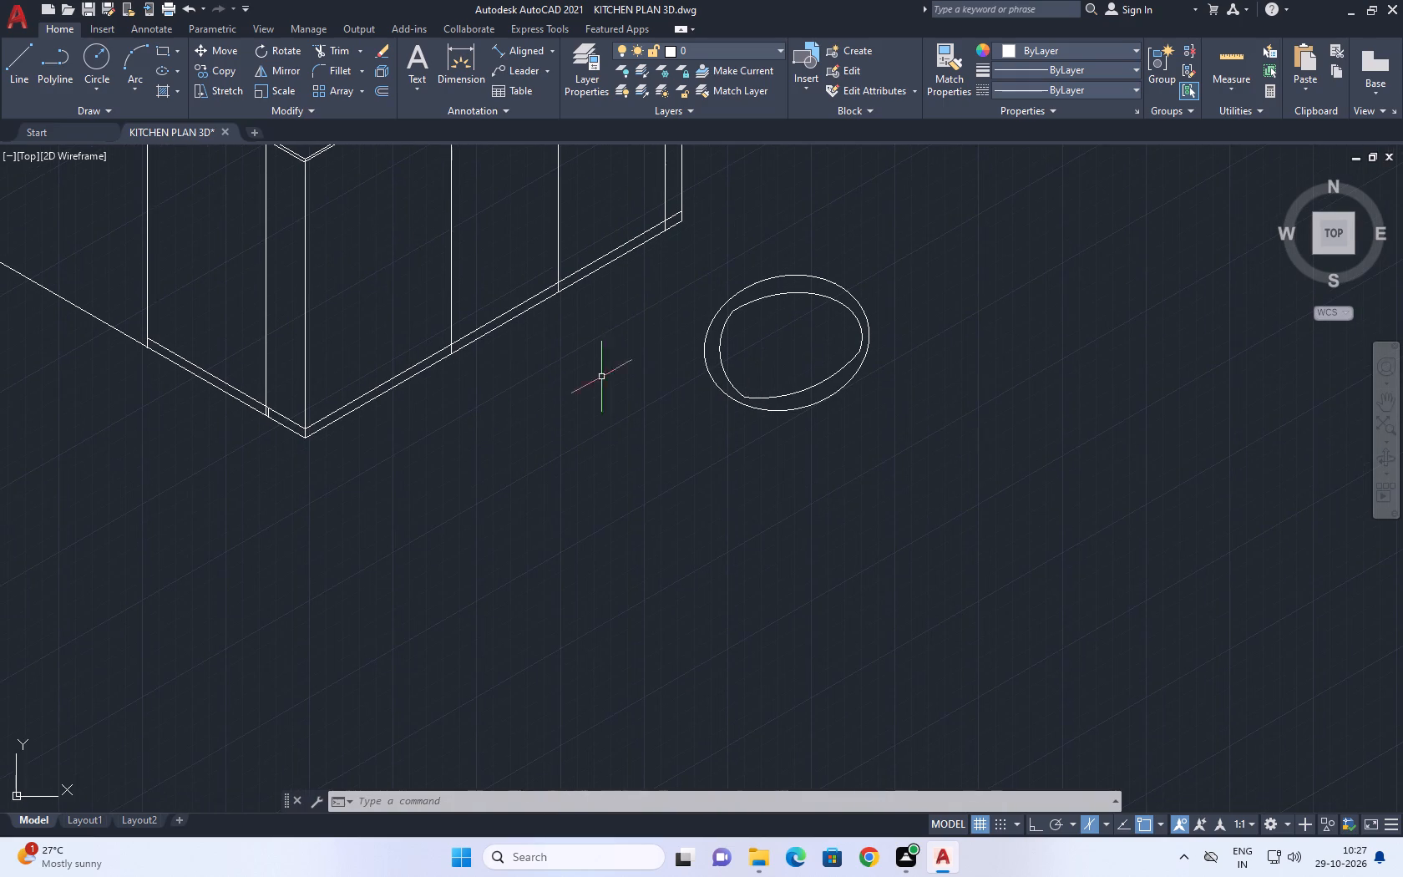
# Draw a vertical line straight down from the bottom of the rounded object's outer ellipse, with Ortho on.
pyautogui.click(26, 54)
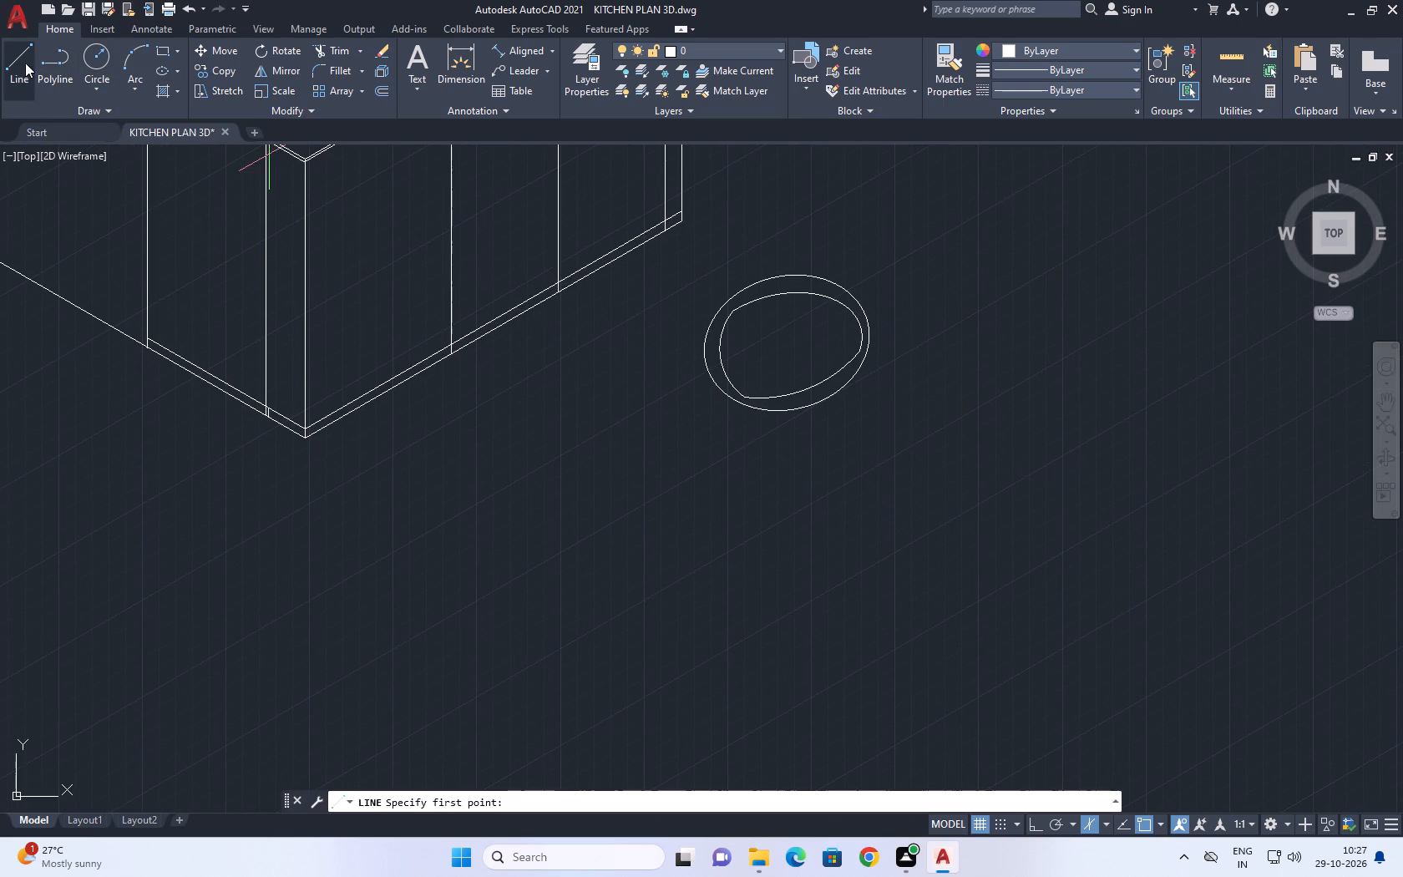
pyautogui.click(765, 414)
pyautogui.moveTo(752, 614); pyautogui.dragTo(763, 514, button='middle')
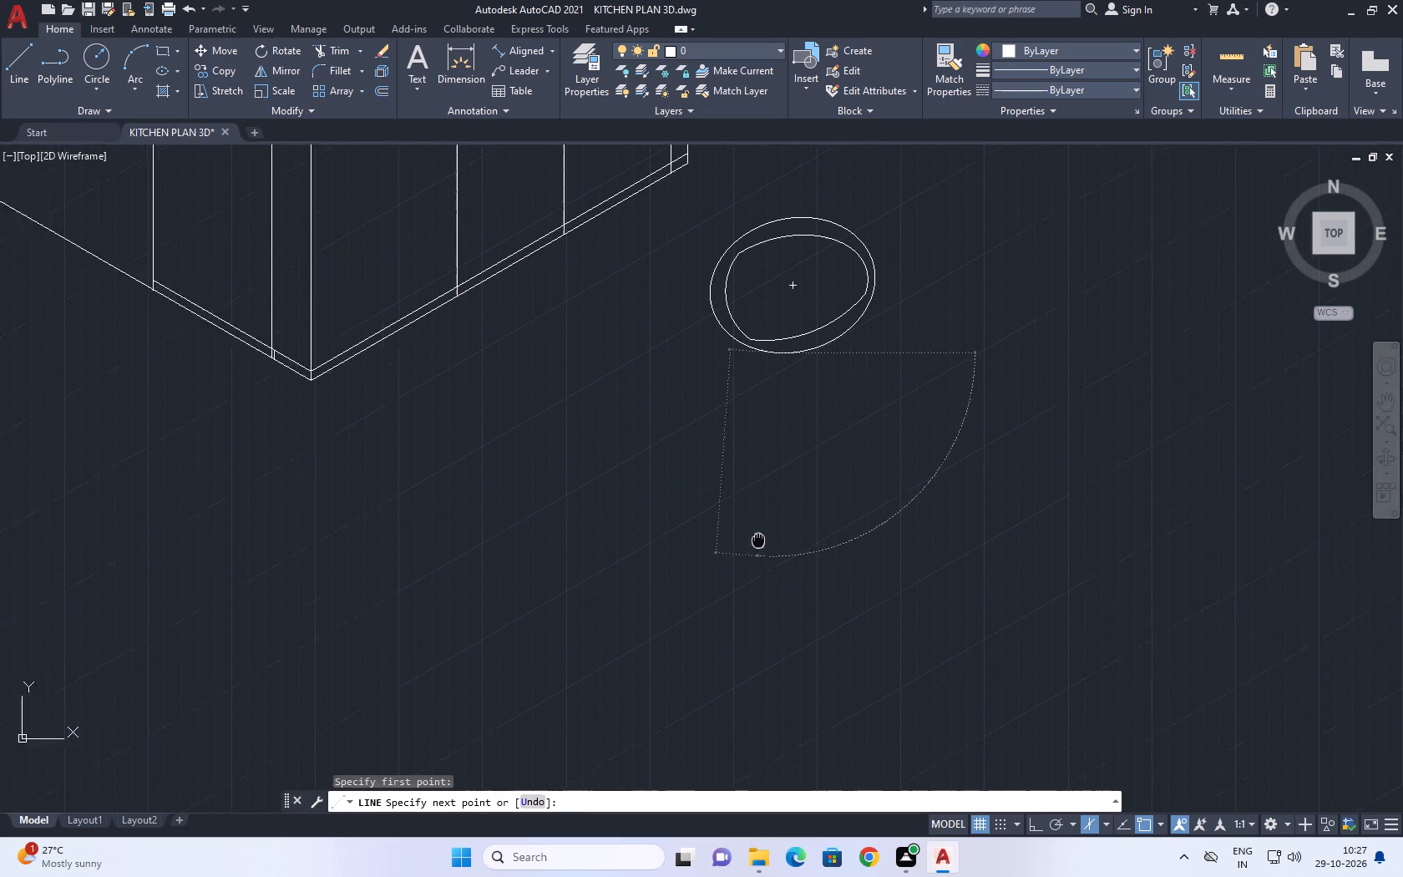
pyautogui.press('F8')
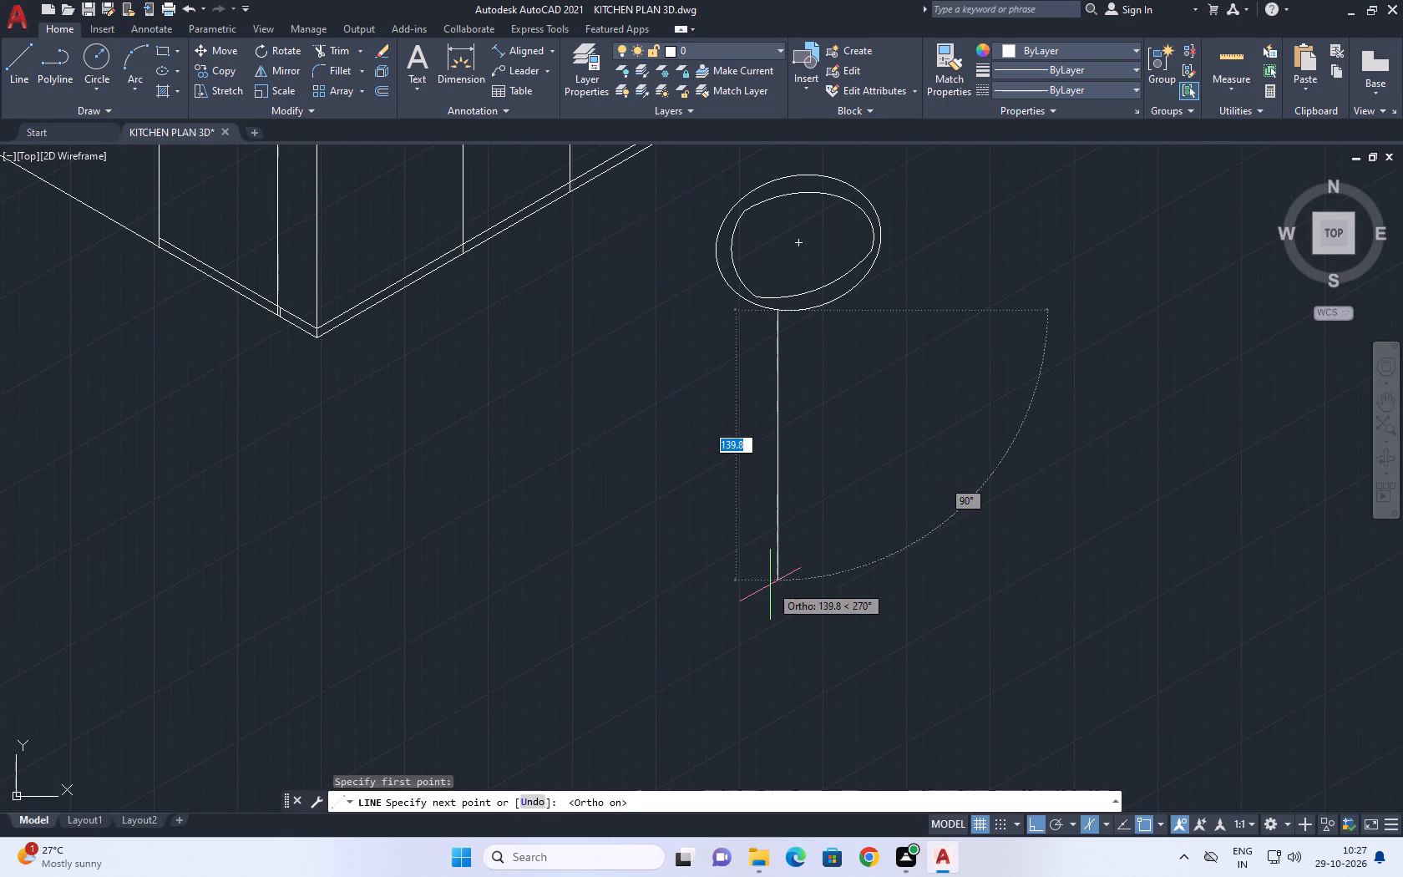
pyautogui.click(770, 626)
pyautogui.press('space')
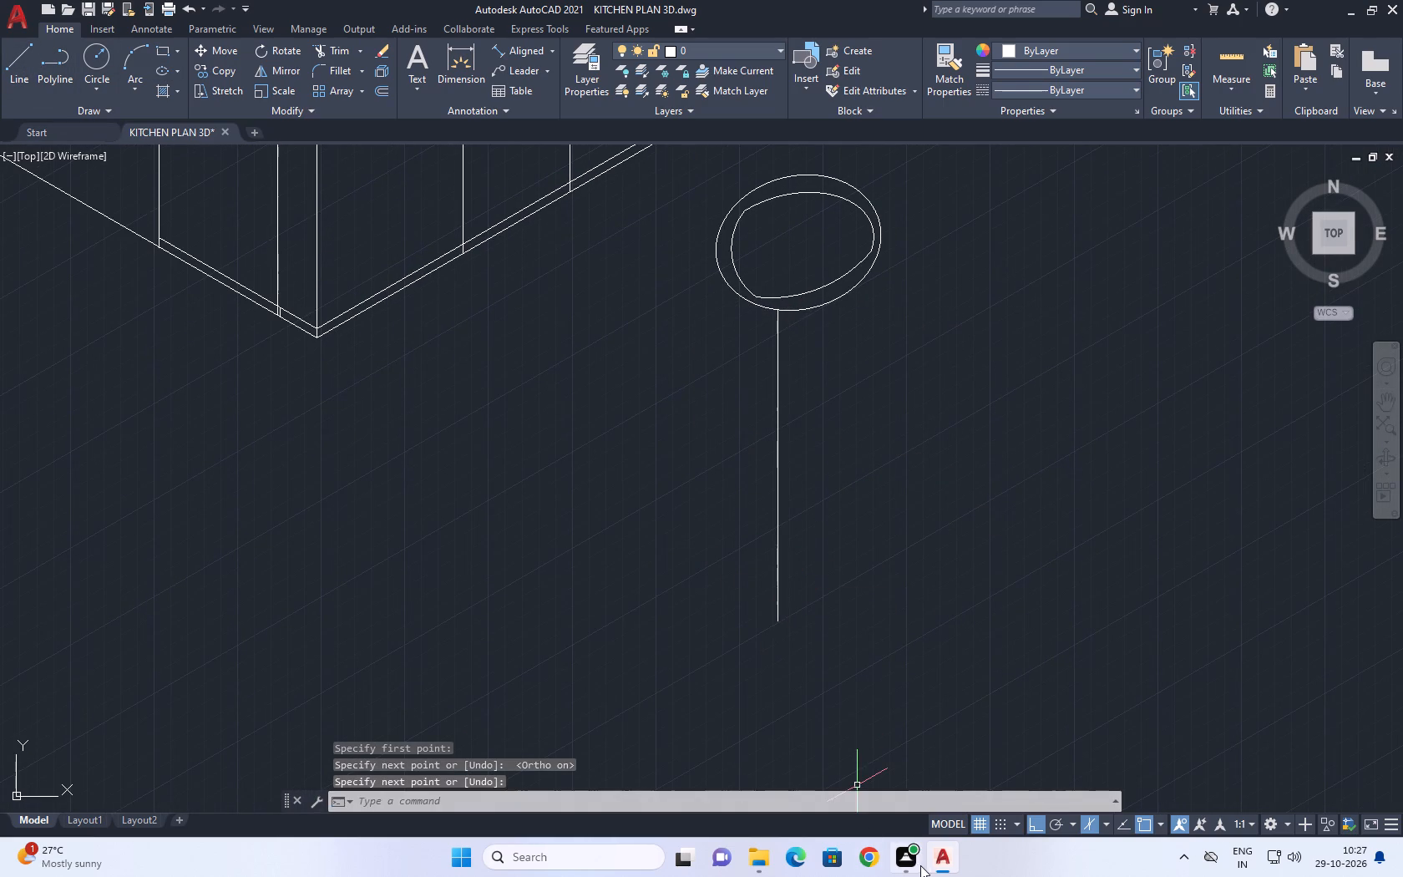
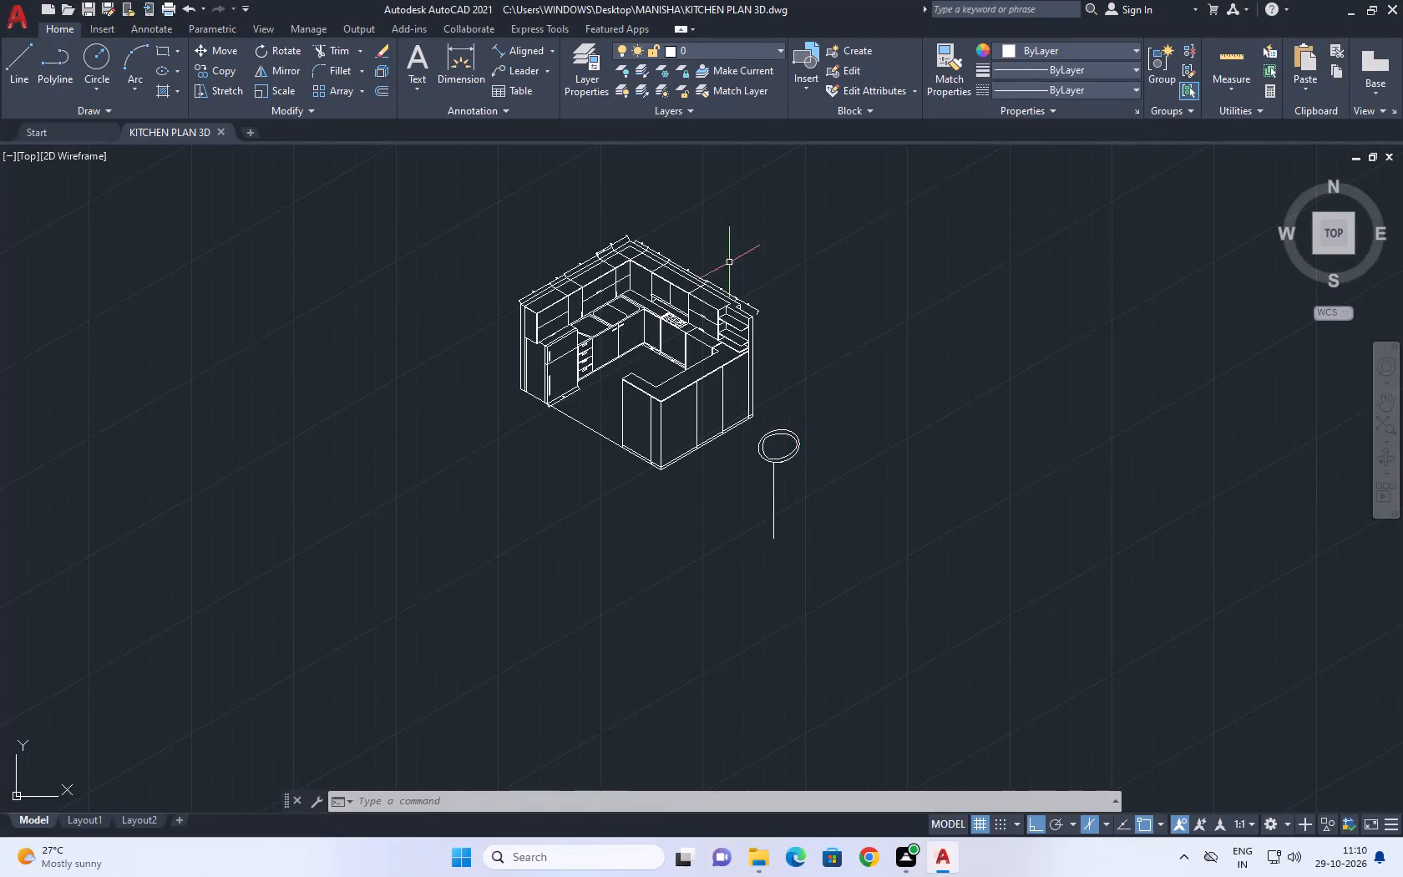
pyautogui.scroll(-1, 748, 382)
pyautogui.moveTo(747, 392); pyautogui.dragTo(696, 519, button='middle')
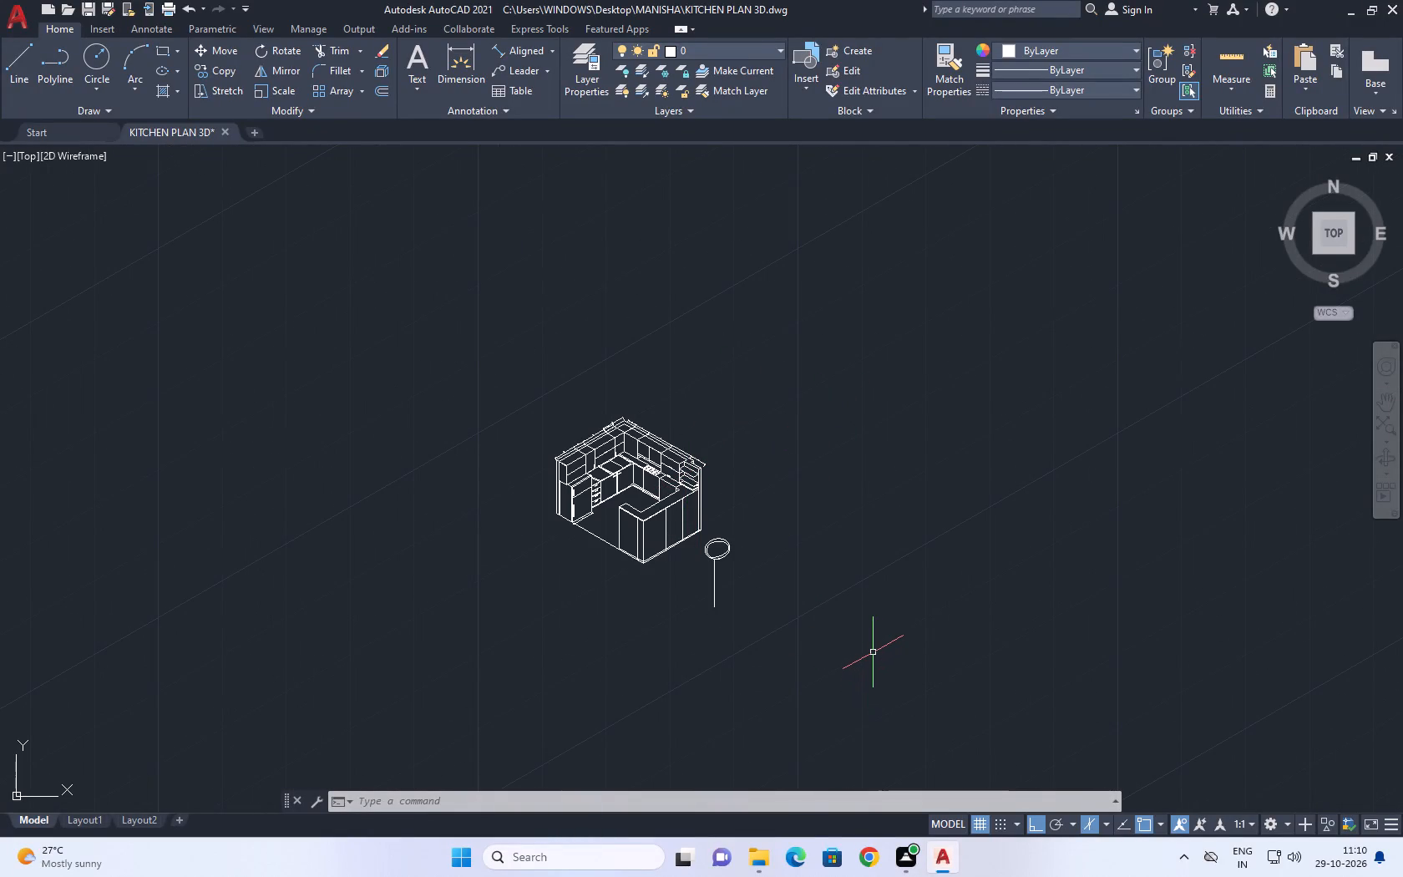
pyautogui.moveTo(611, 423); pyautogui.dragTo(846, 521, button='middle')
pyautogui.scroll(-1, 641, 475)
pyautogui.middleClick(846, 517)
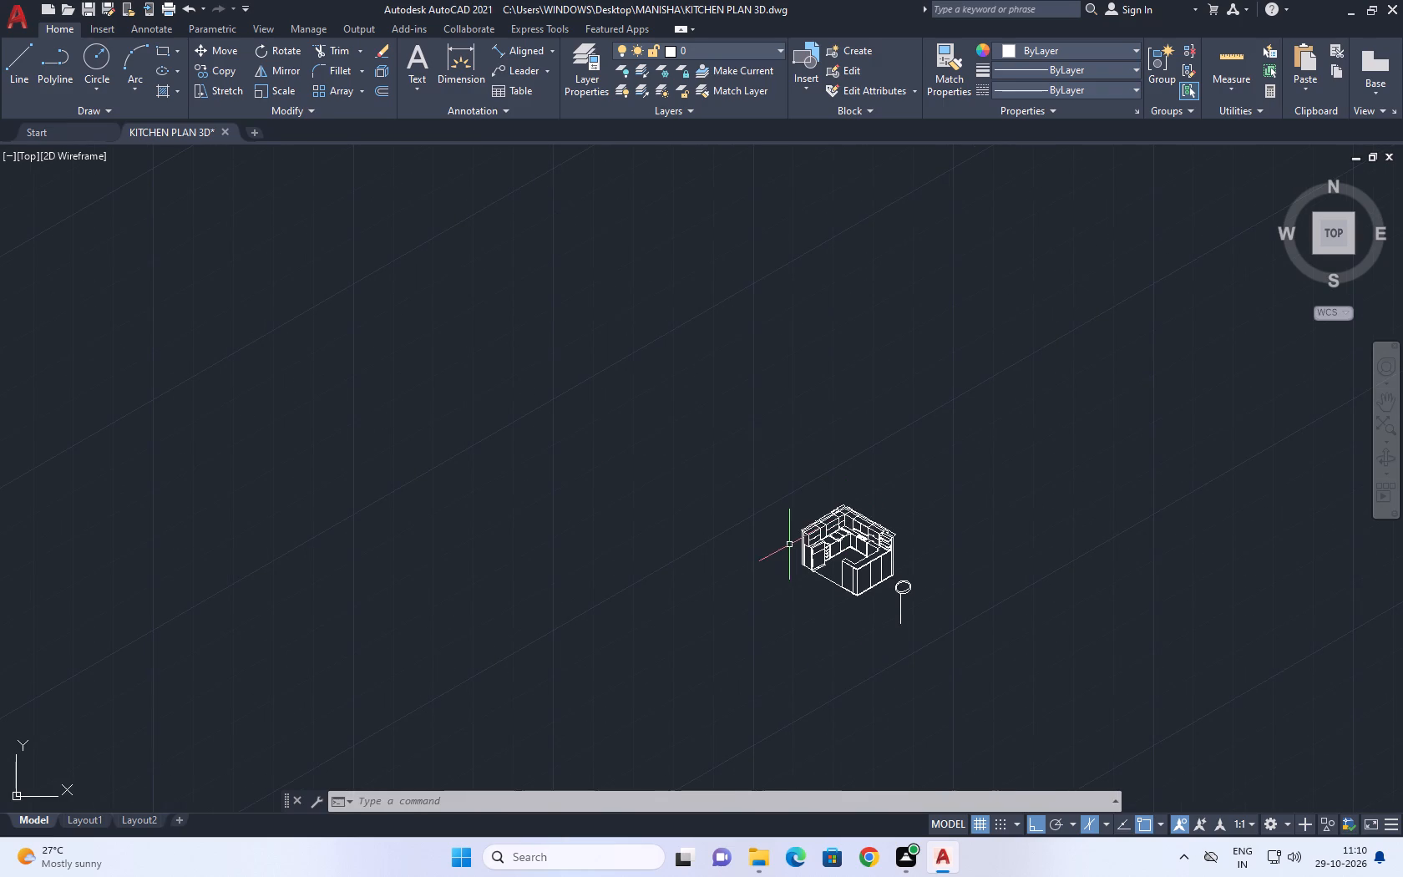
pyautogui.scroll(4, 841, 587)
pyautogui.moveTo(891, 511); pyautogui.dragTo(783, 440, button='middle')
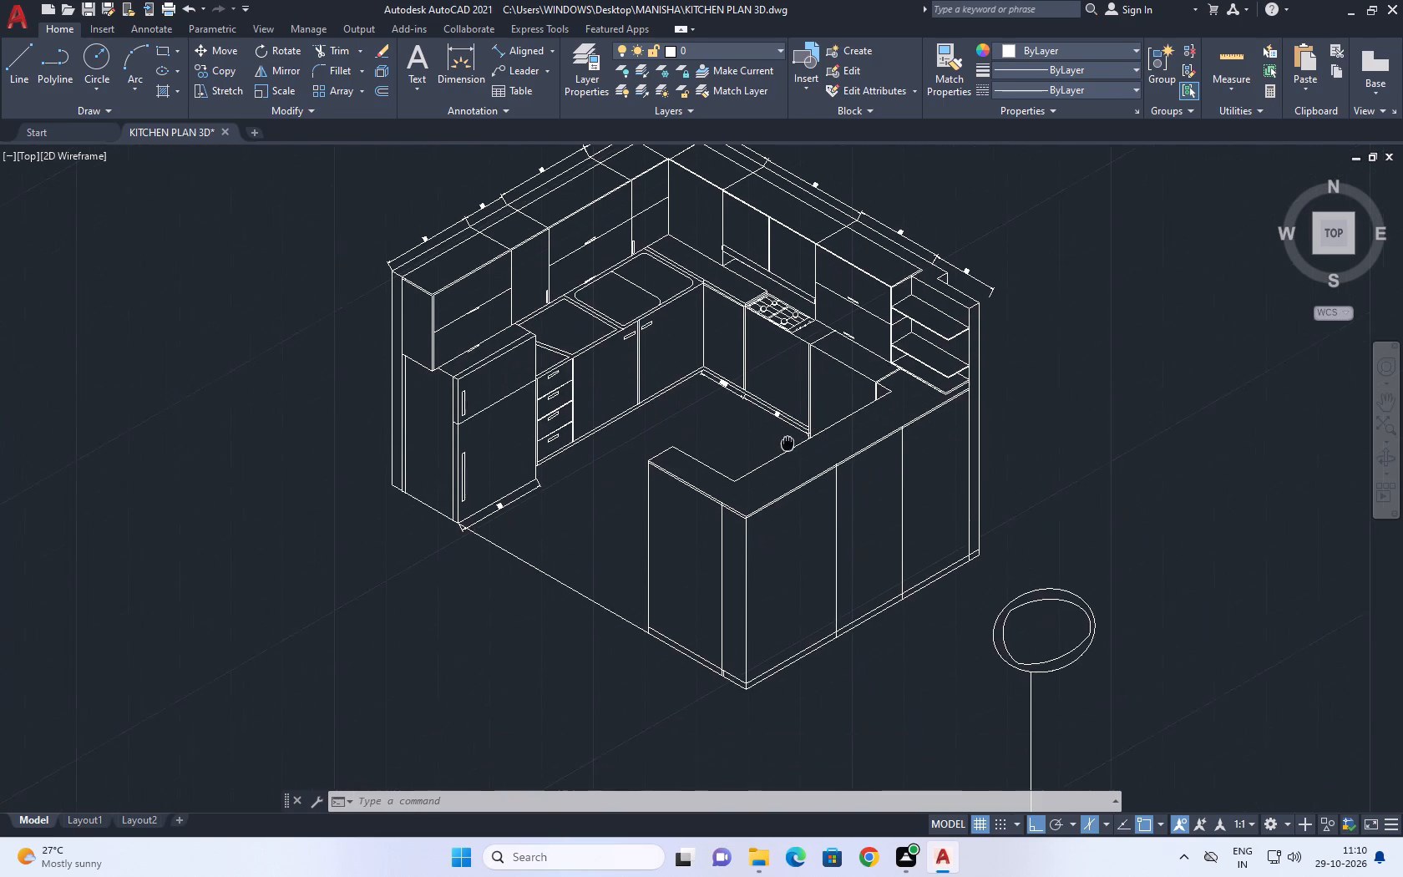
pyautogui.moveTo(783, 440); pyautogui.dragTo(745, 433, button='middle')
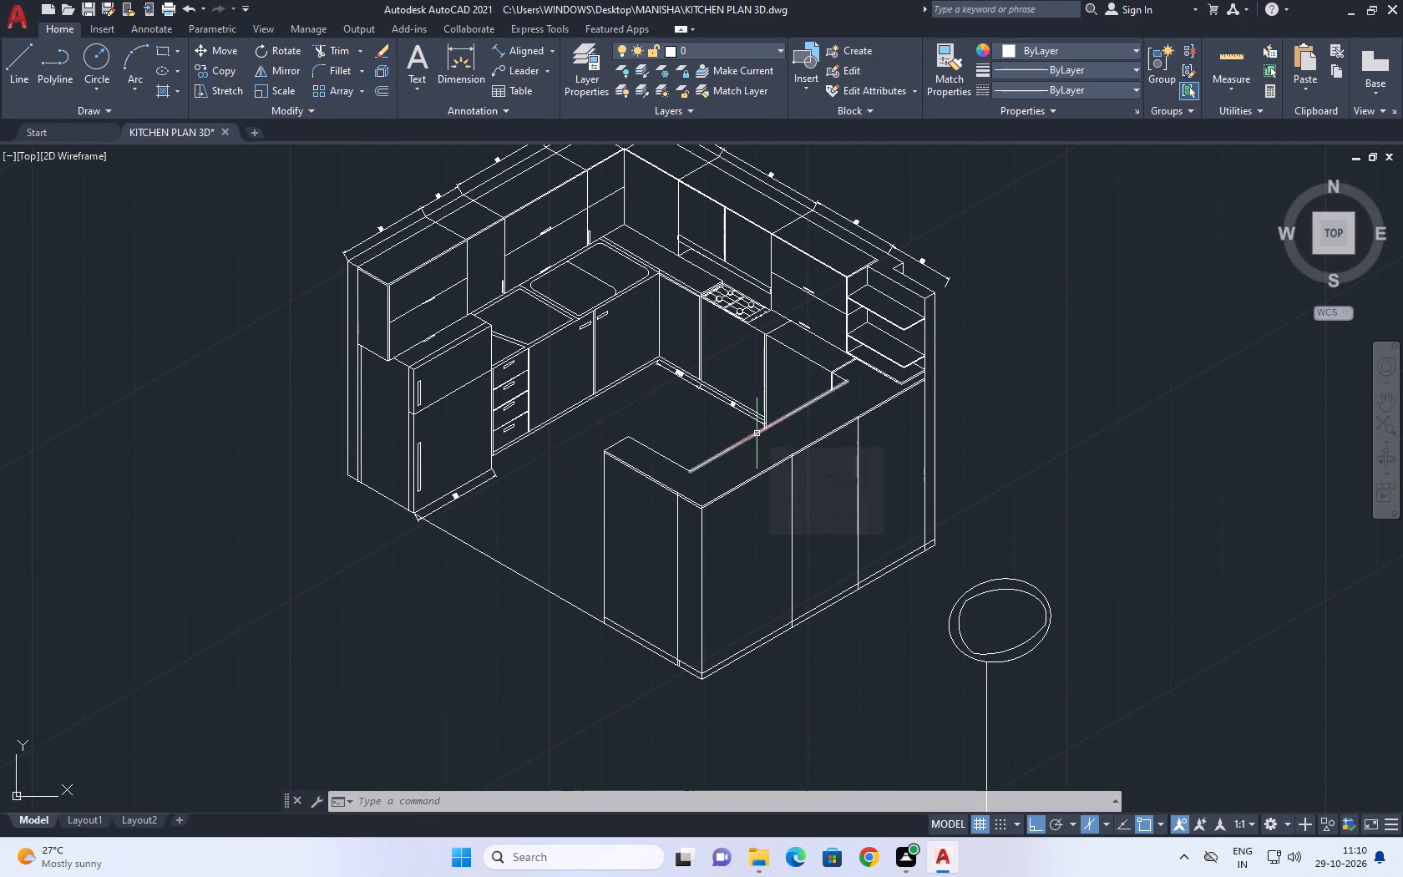
# Copy the stool's vertical leg line a short distance sideways to form the second edge of the post.
pyautogui.moveTo(948, 555); pyautogui.dragTo(761, 335, button='middle')
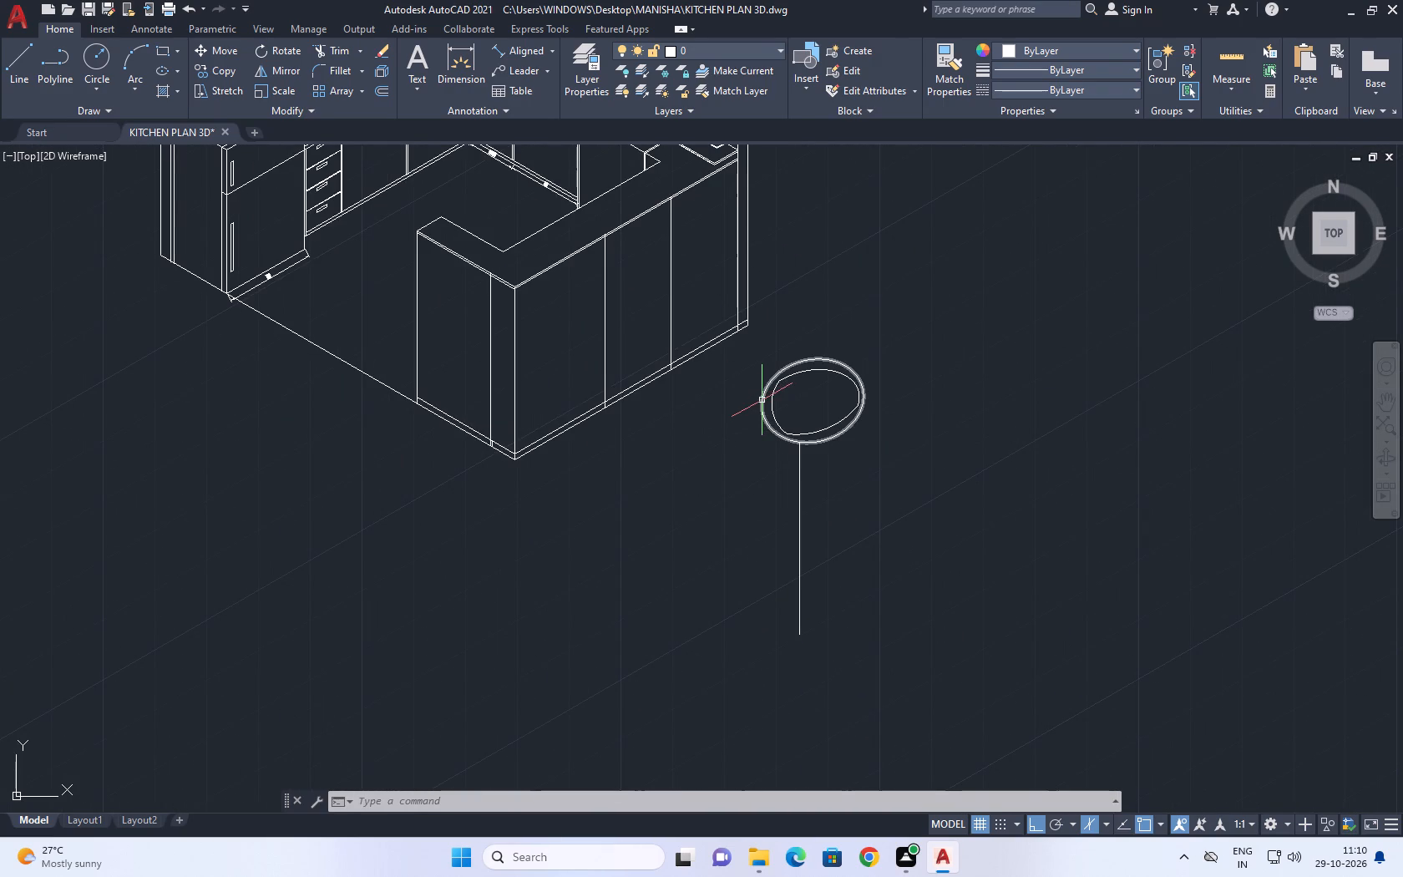
pyautogui.scroll(1, 767, 454)
pyautogui.moveTo(808, 564); pyautogui.dragTo(818, 430, button='middle')
pyautogui.moveTo(875, 449); pyautogui.dragTo(781, 414)
pyautogui.click(748, 408)
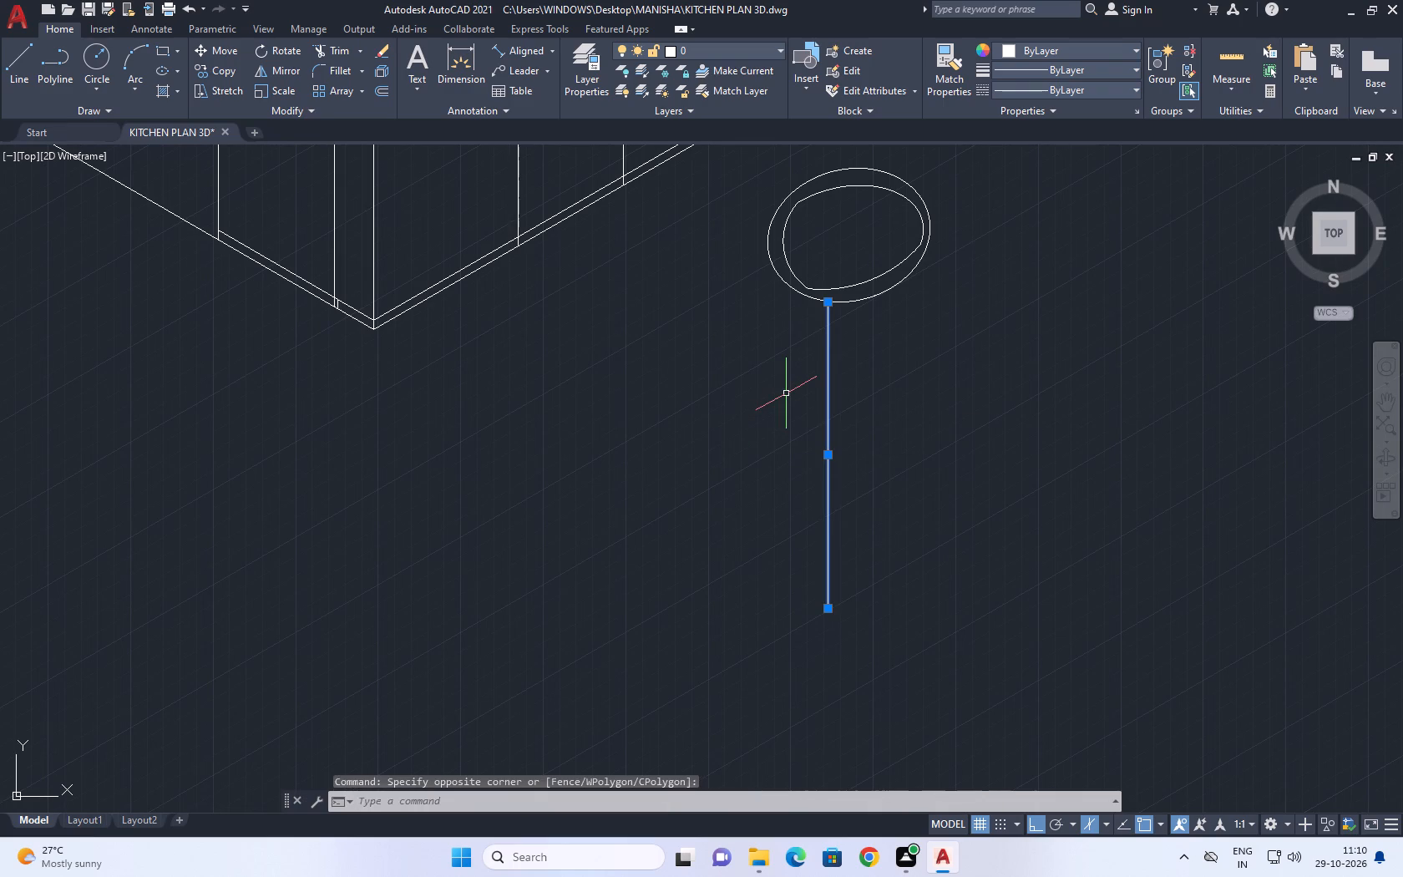
pyautogui.press('c')
pyautogui.press('o')
pyautogui.press('space')
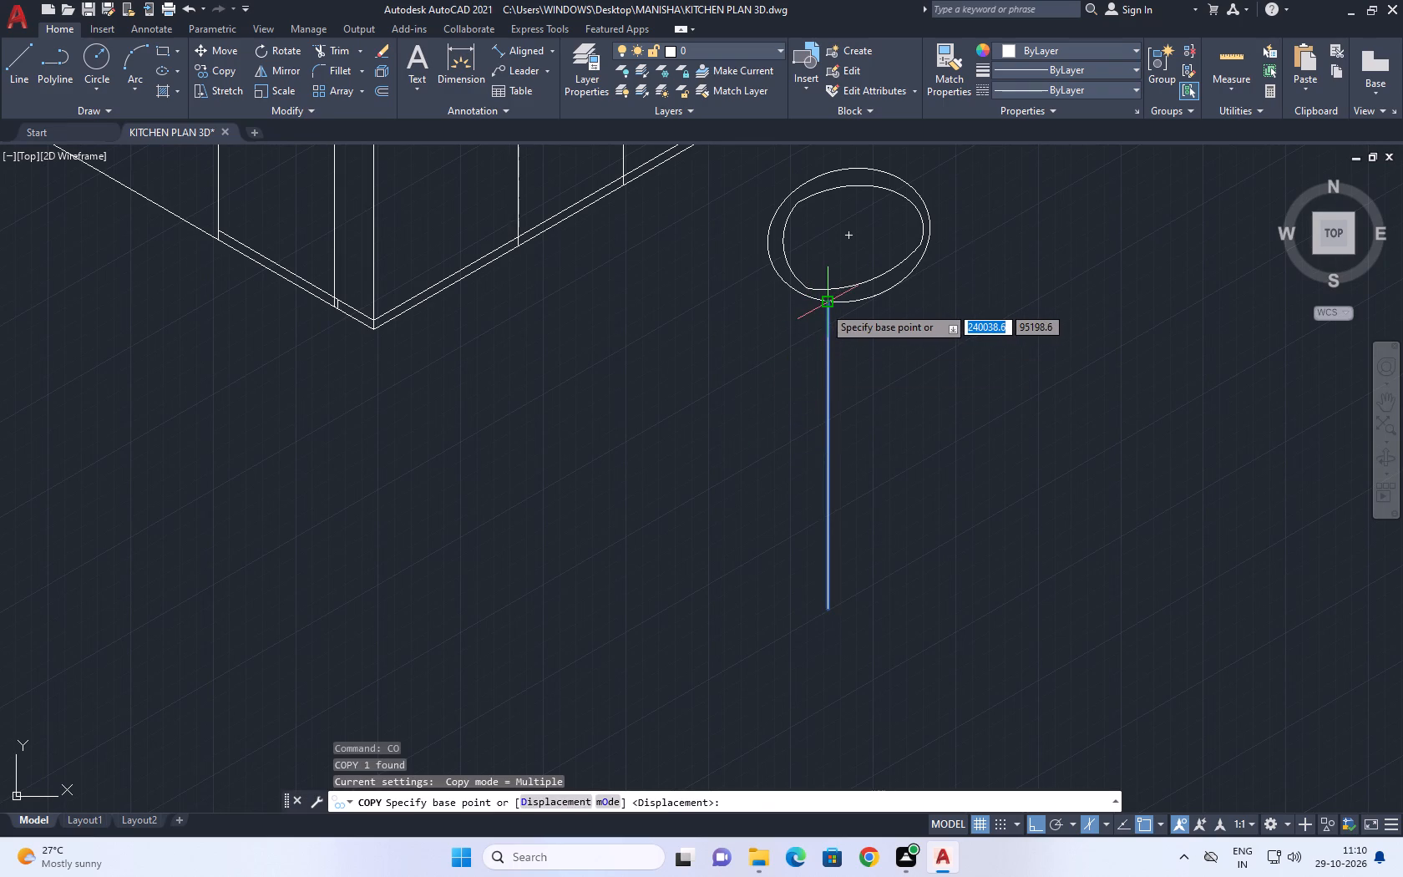
pyautogui.click(825, 306)
pyautogui.click(853, 304)
pyautogui.press('Escape')
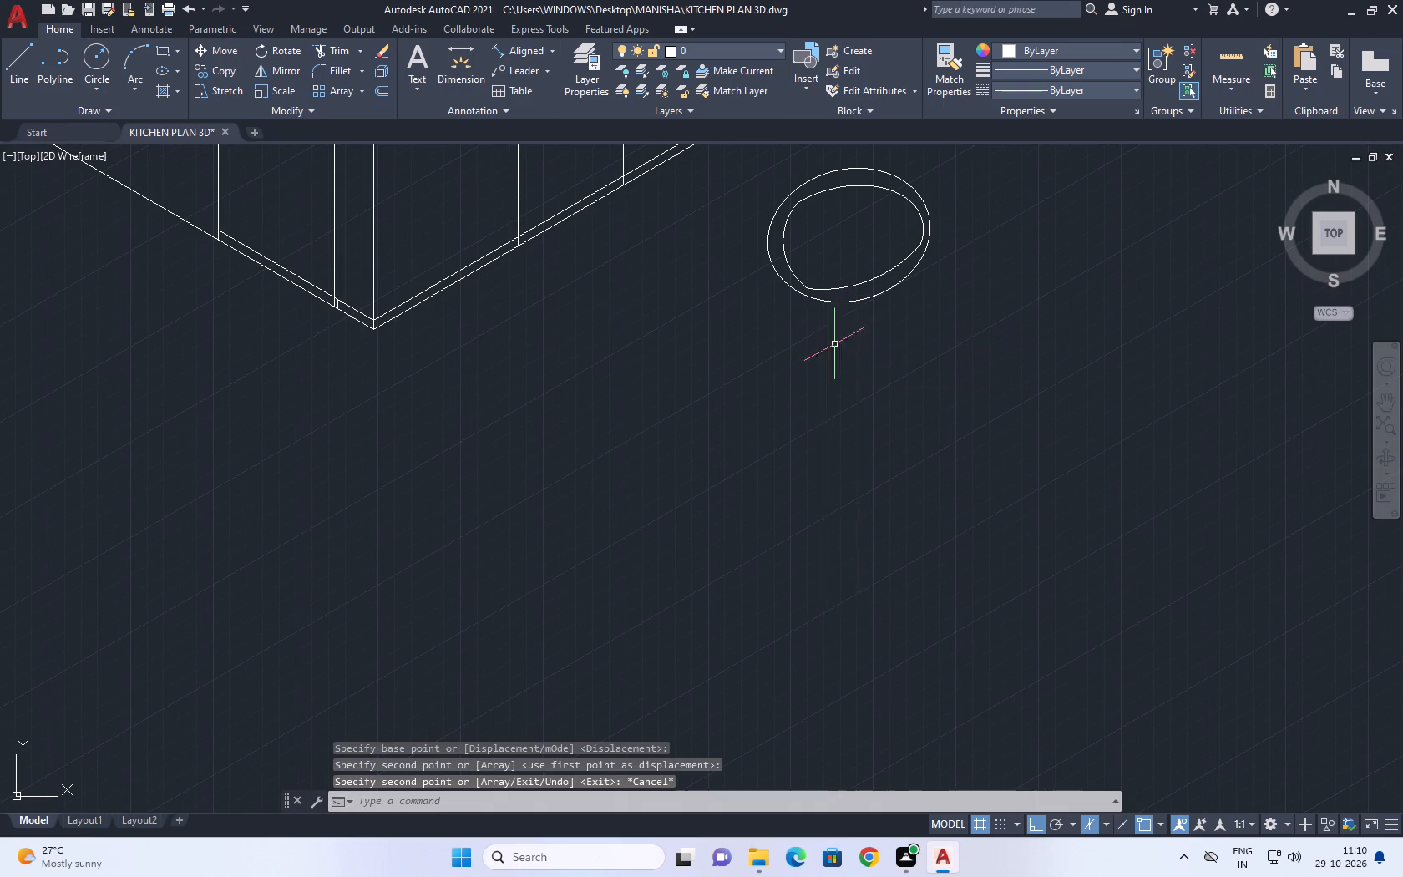
# Move the copied post line about 4.2 units closer to the original, with its top end on the seat's outer outline.
pyautogui.click(863, 347)
pyautogui.click(853, 336)
pyautogui.moveTo(853, 333); pyautogui.dragTo(867, 381, button='middle')
pyautogui.write('m')
pyautogui.press('space')
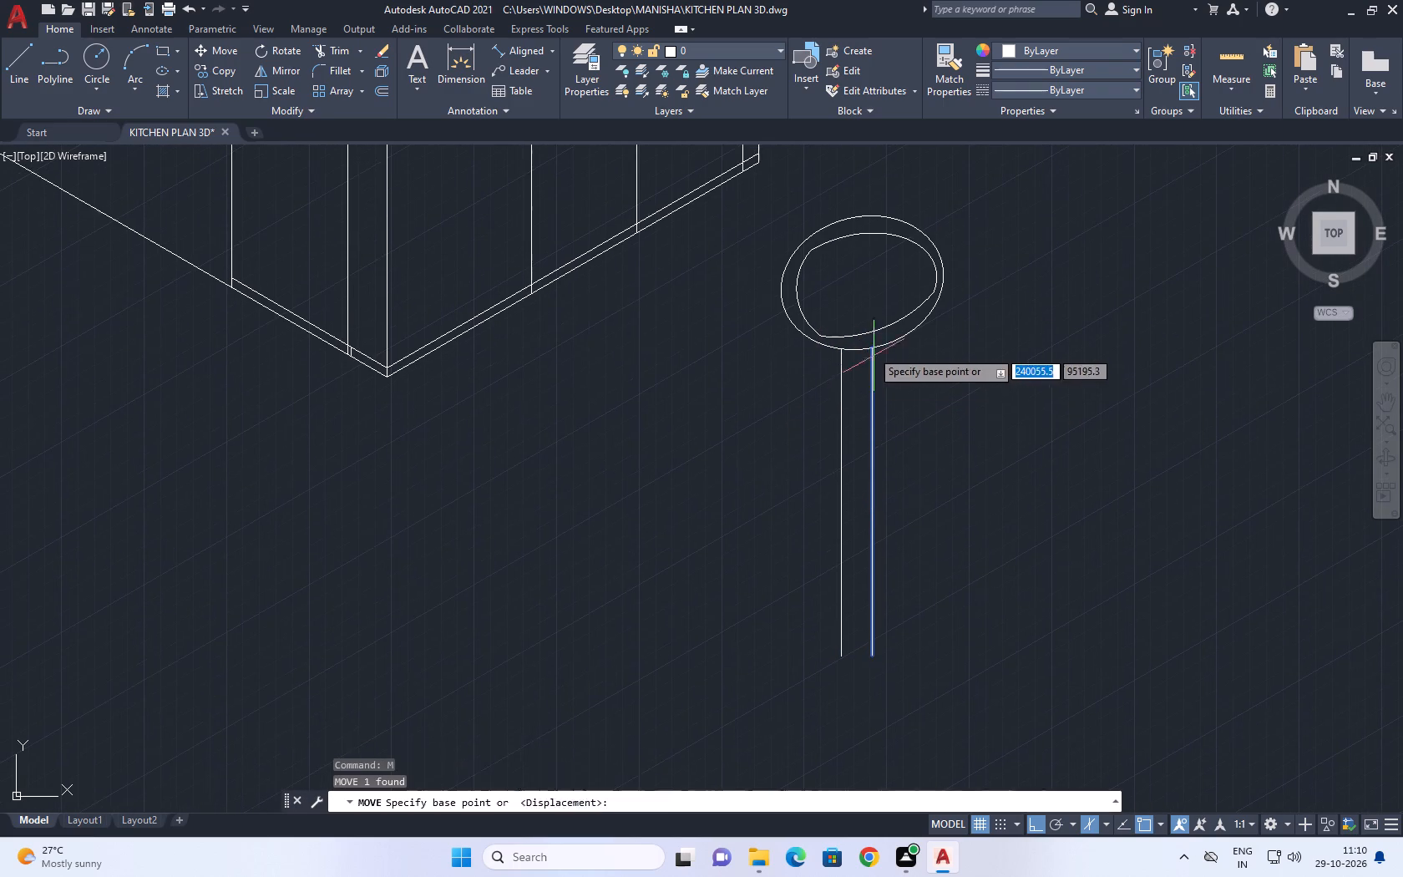
pyautogui.scroll(3, 869, 343)
pyautogui.click(877, 365)
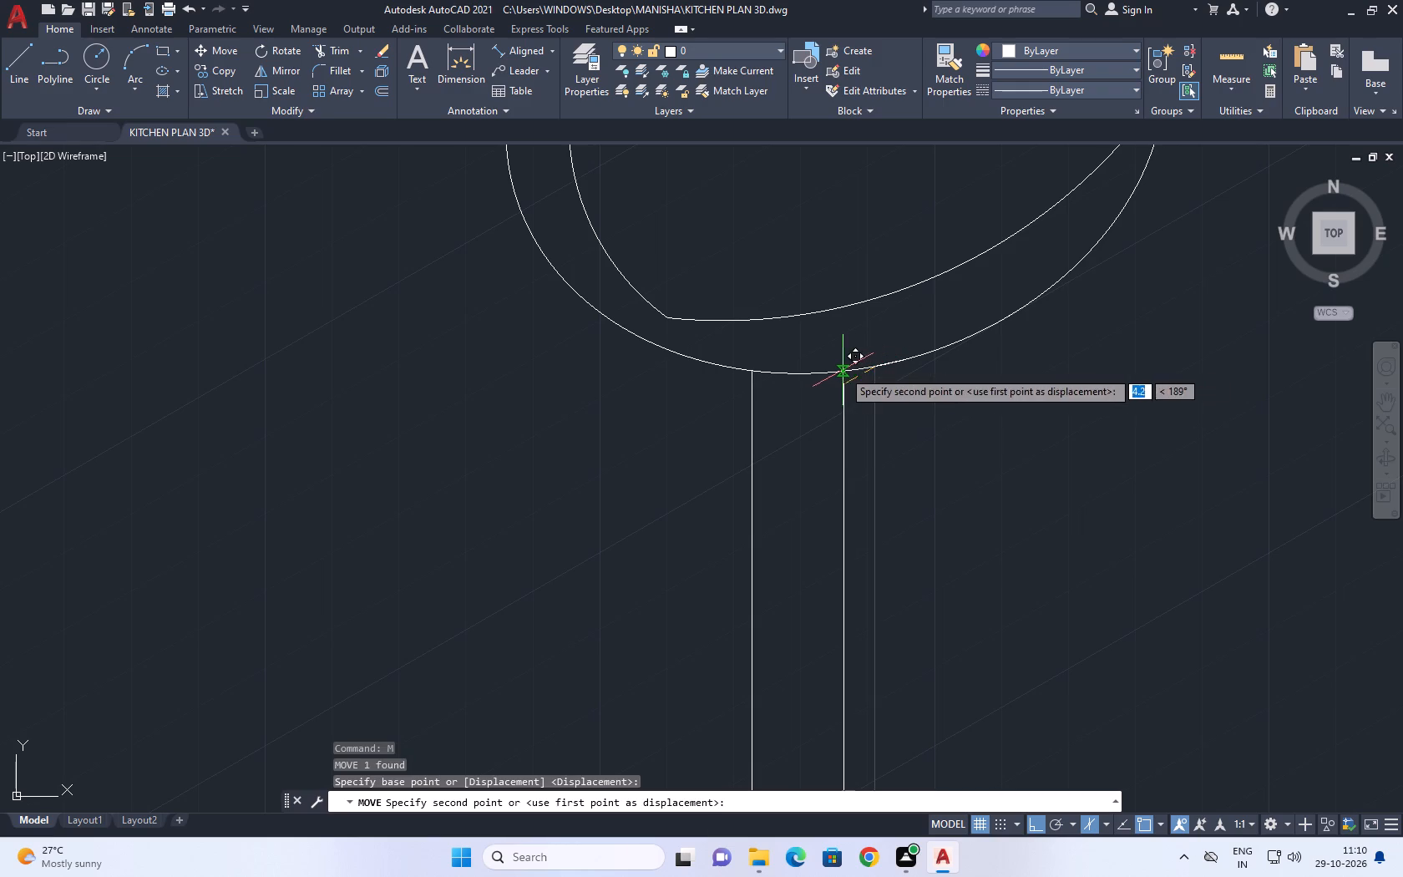
pyautogui.click(842, 370)
# Draw a downward-bulging three-point arc between the two post lines above their lower ends, with the left isoplane set and ortho off.
pyautogui.scroll(-2, 785, 367)
pyautogui.moveTo(828, 451); pyautogui.dragTo(834, 357, button='middle')
pyautogui.middleClick(834, 367)
pyautogui.scroll(-2, 770, 436)
pyautogui.moveTo(774, 448); pyautogui.dragTo(800, 464, button='middle')
pyautogui.press('a')
pyautogui.press('space')
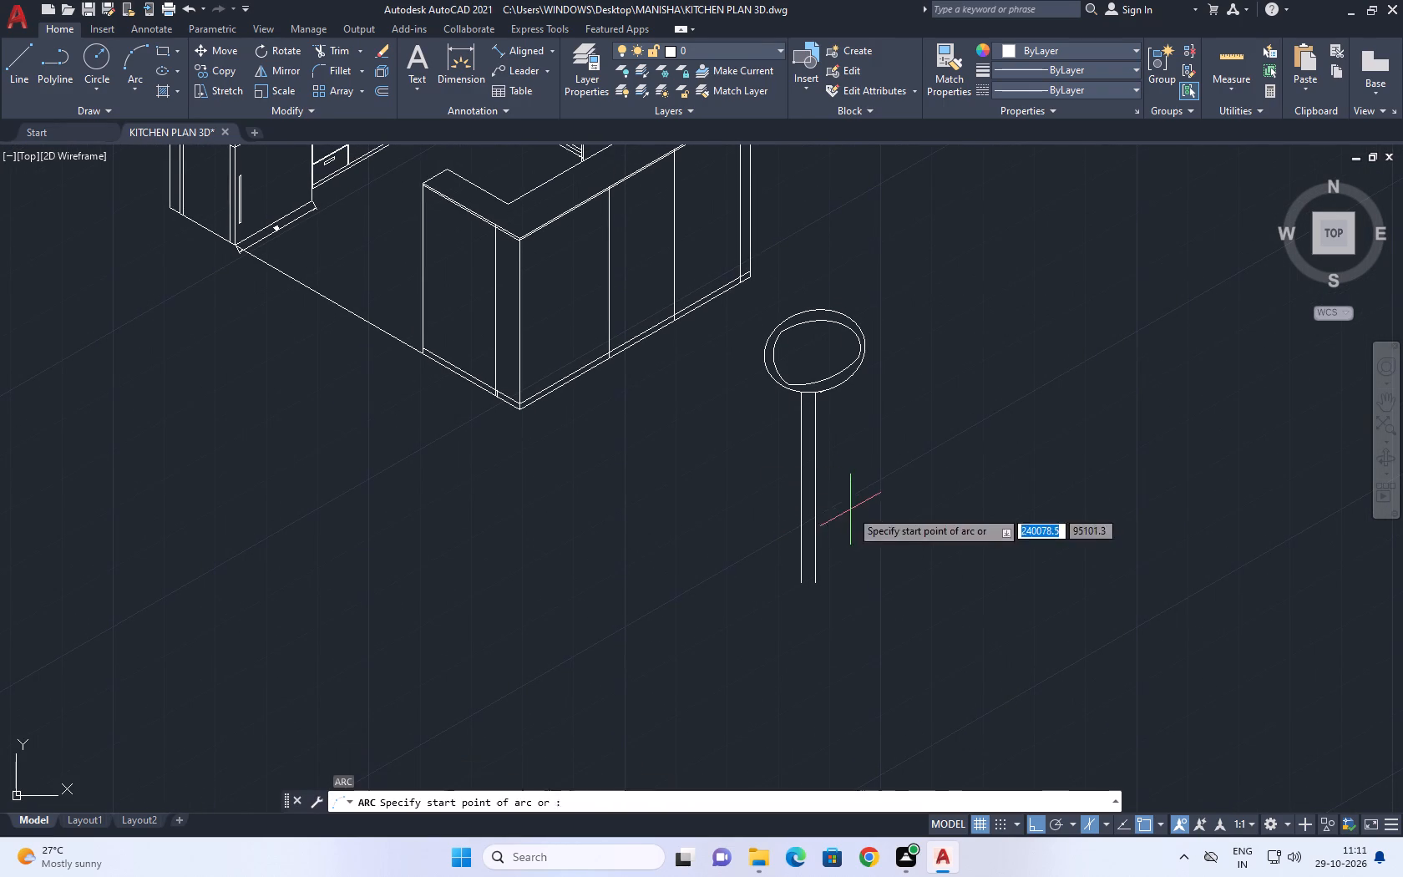
pyautogui.scroll(1, 780, 517)
pyautogui.click(817, 537)
pyautogui.scroll(2, 821, 580)
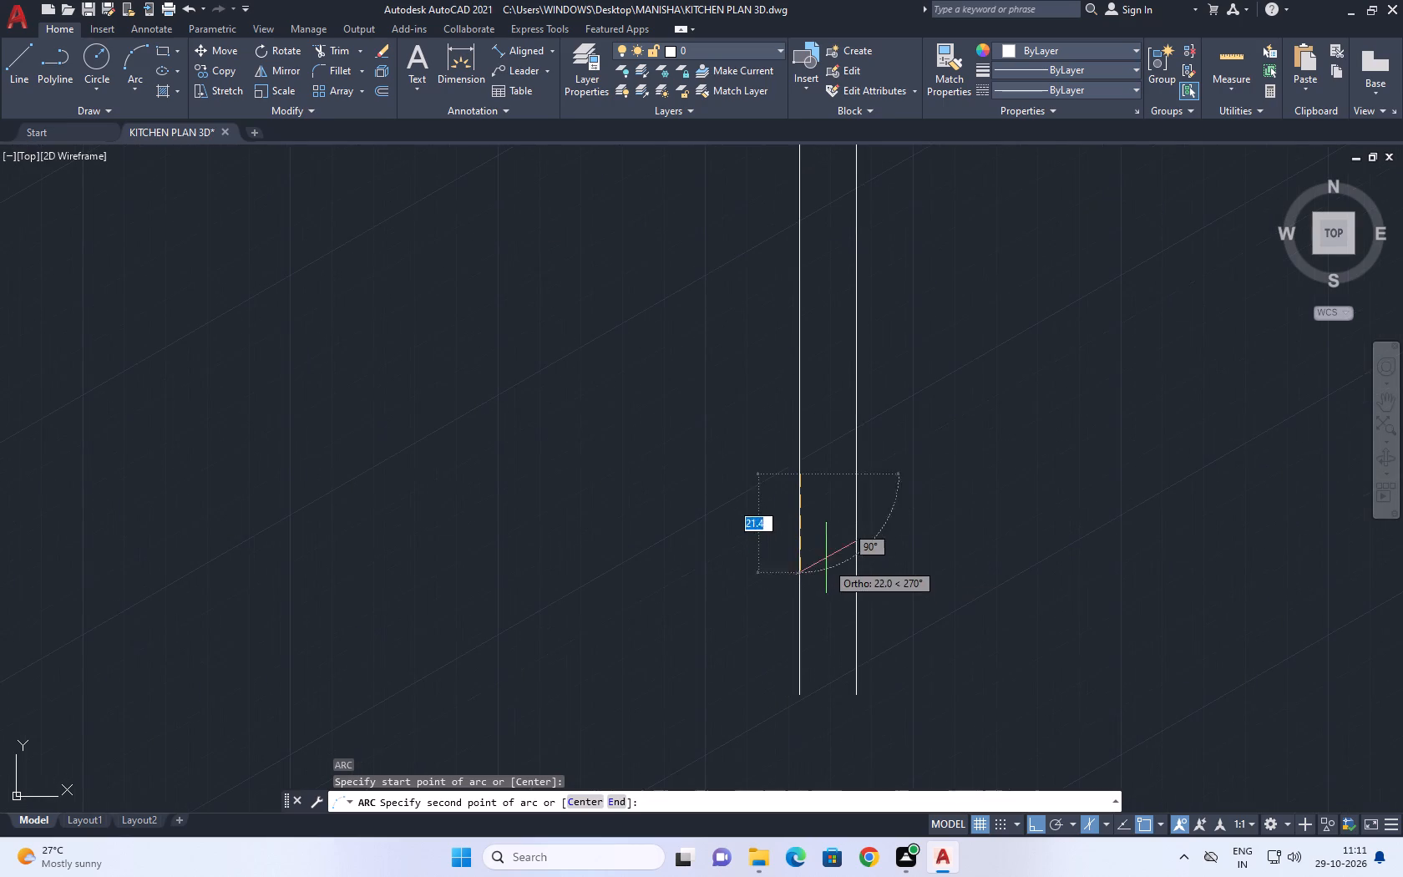
pyautogui.press('F5')
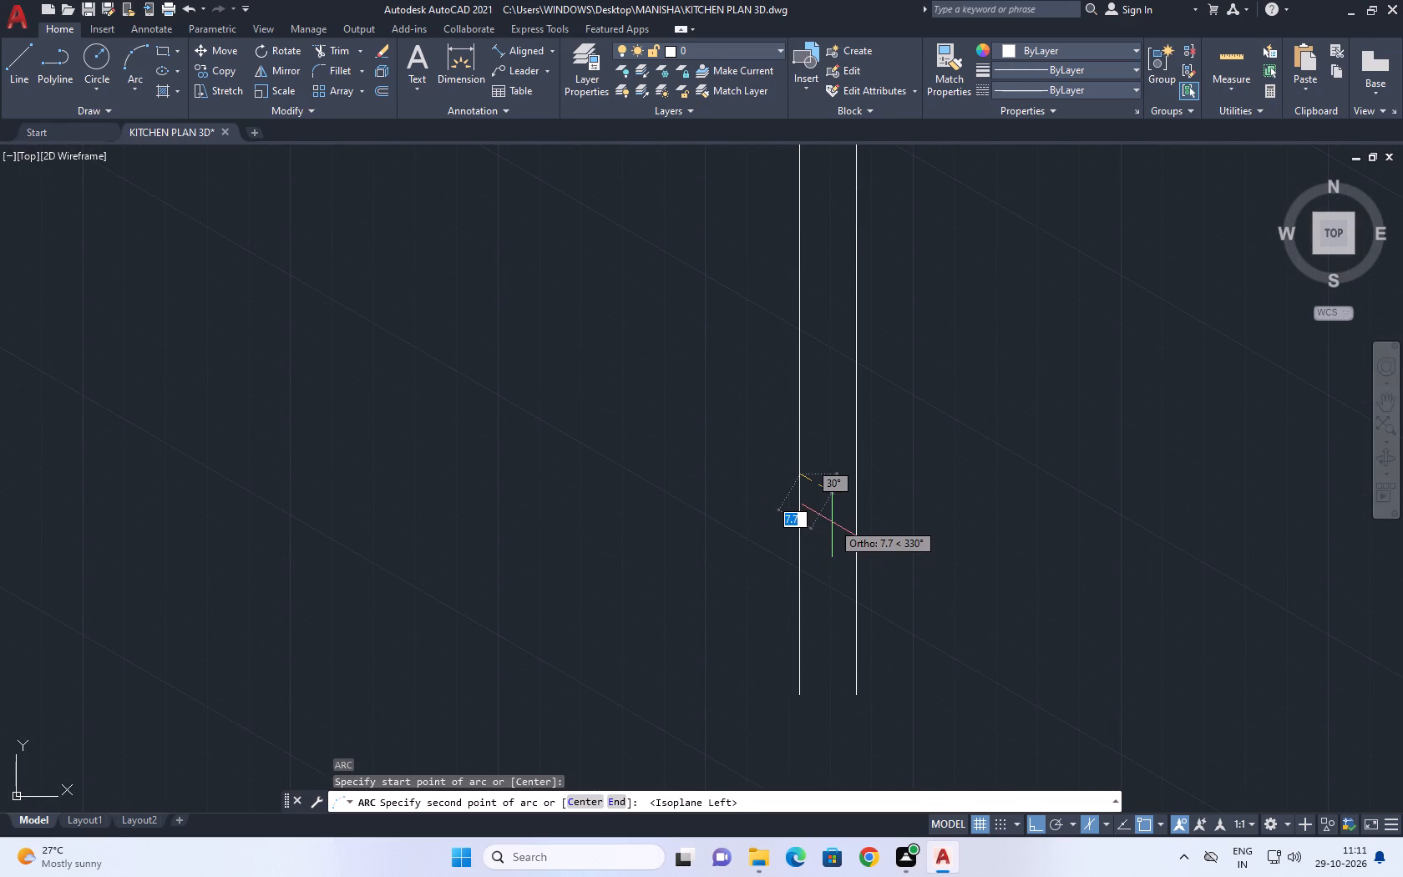
pyautogui.press('F8')
pyautogui.click(828, 493)
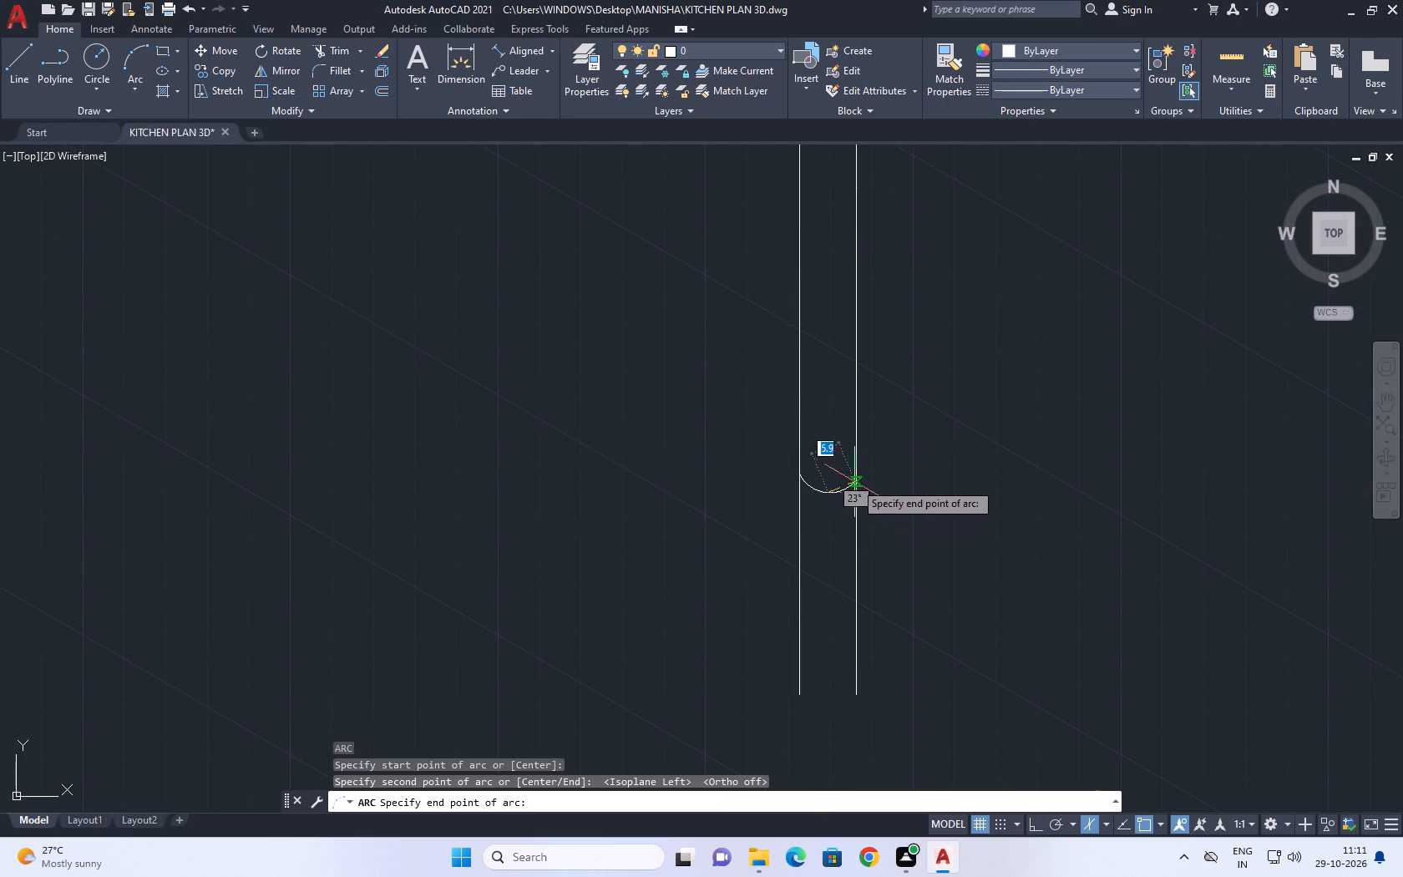
pyautogui.click(859, 474)
# Trim both post lines below the arc.
pyautogui.press('t')
pyautogui.press('r')
pyautogui.press('space')
pyautogui.click(889, 532)
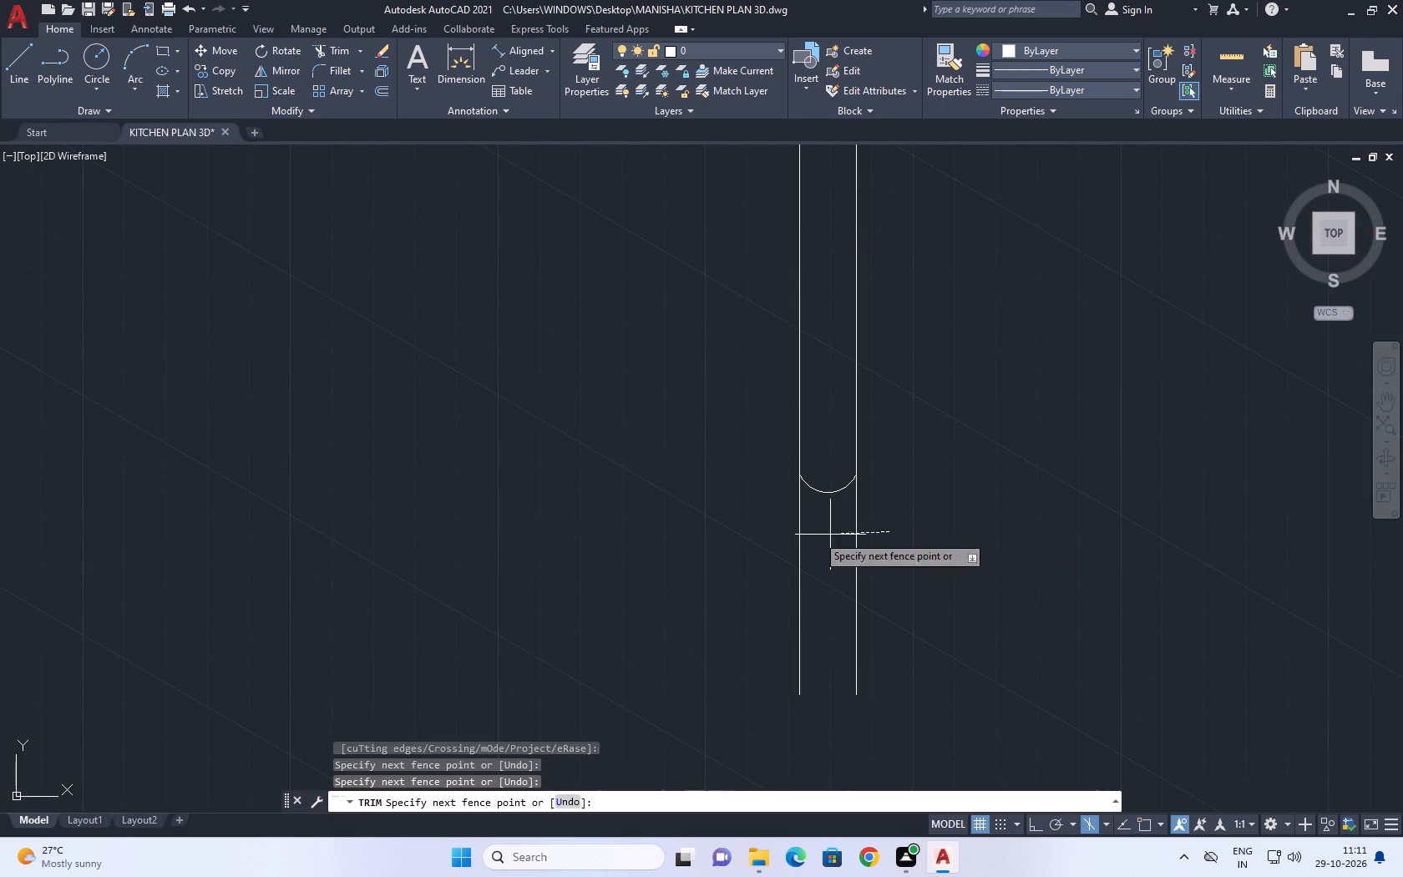
pyautogui.click(737, 528)
pyautogui.press('Escape')
# Draw a second, larger three-point arc bulging below the post, from one end of the first arc to the other.
pyautogui.scroll(-4, 914, 524)
pyautogui.moveTo(891, 413); pyautogui.dragTo(873, 413, button='middle')
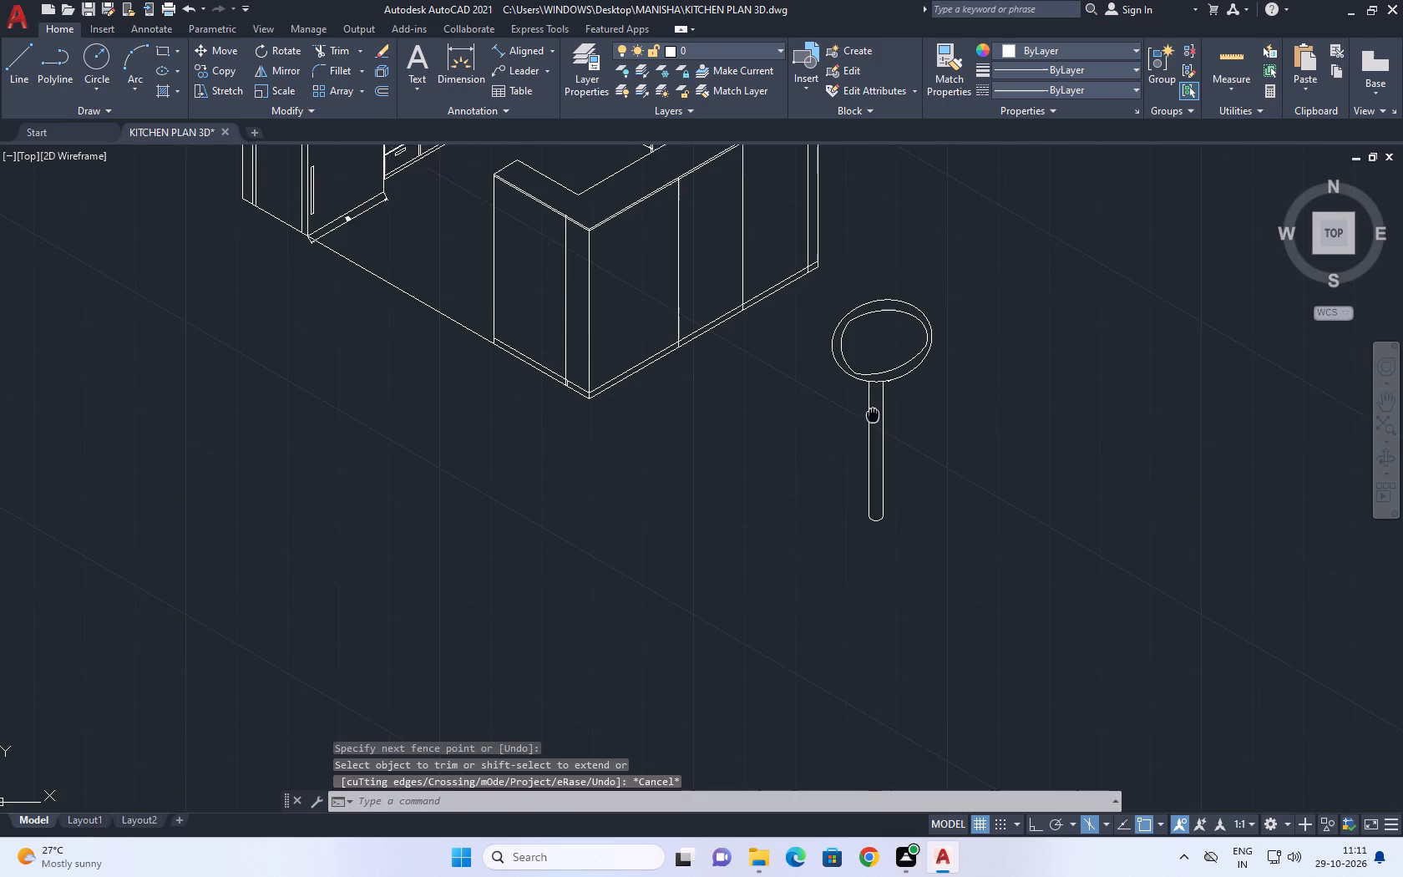
pyautogui.moveTo(873, 413); pyautogui.dragTo(873, 398, button='middle')
pyautogui.scroll(1, 892, 487)
pyautogui.moveTo(842, 499); pyautogui.dragTo(888, 502, button='middle')
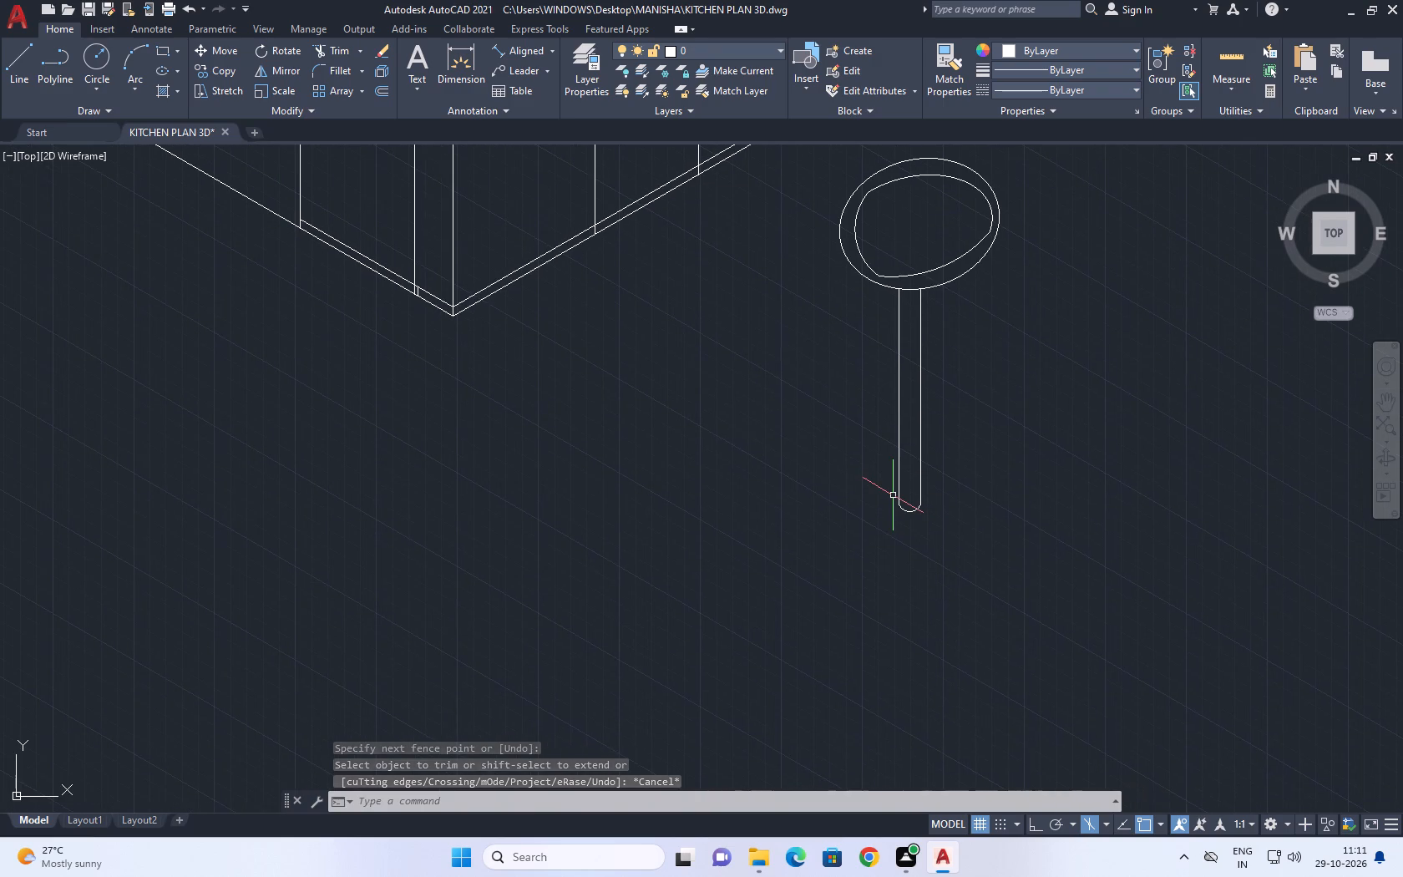
pyautogui.press('a')
pyautogui.press('space')
pyautogui.scroll(3, 885, 499)
pyautogui.scroll(1, 949, 526)
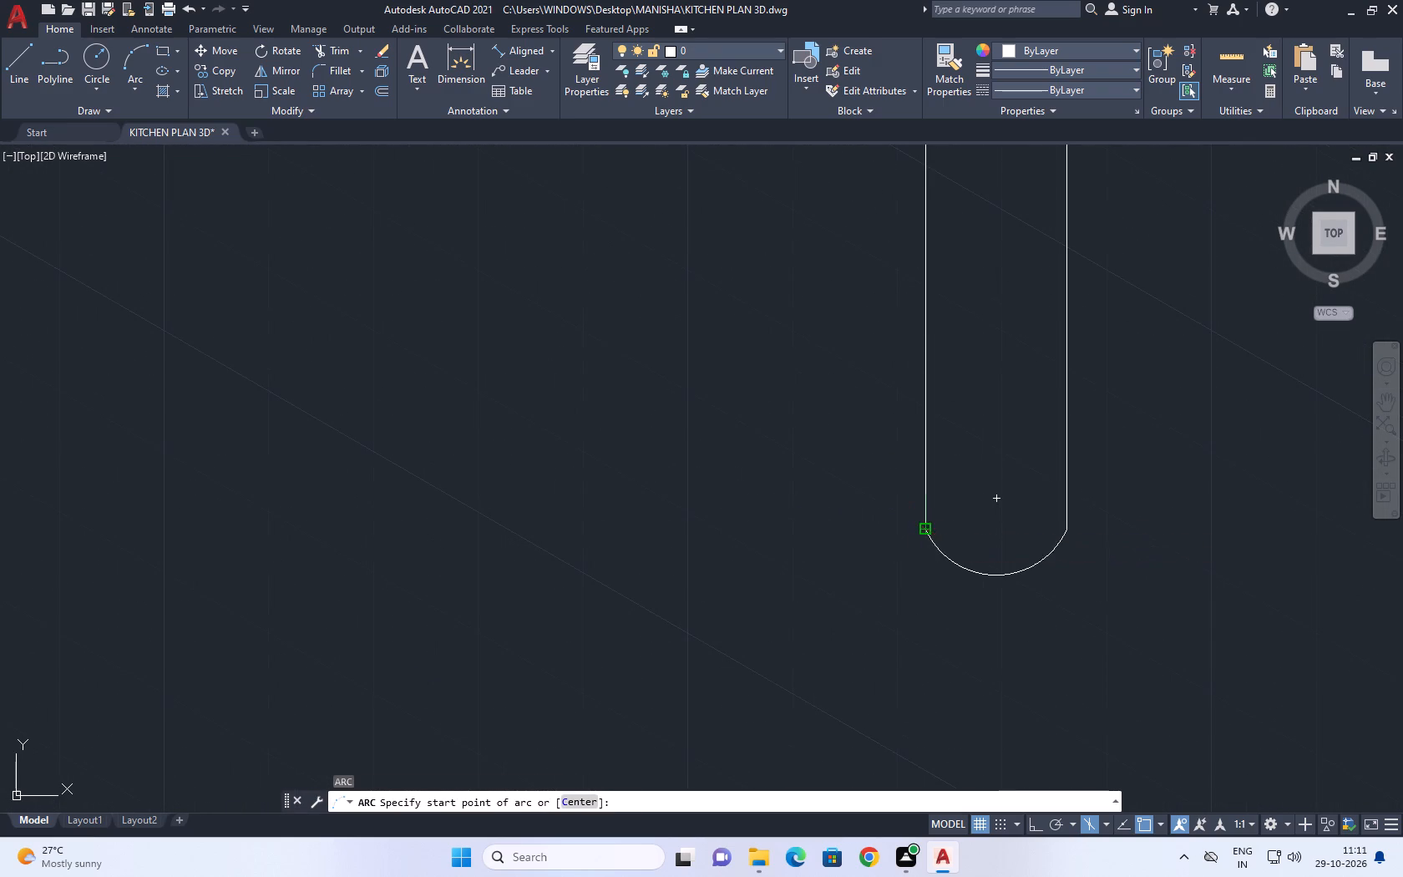
pyautogui.click(927, 528)
pyautogui.click(881, 564)
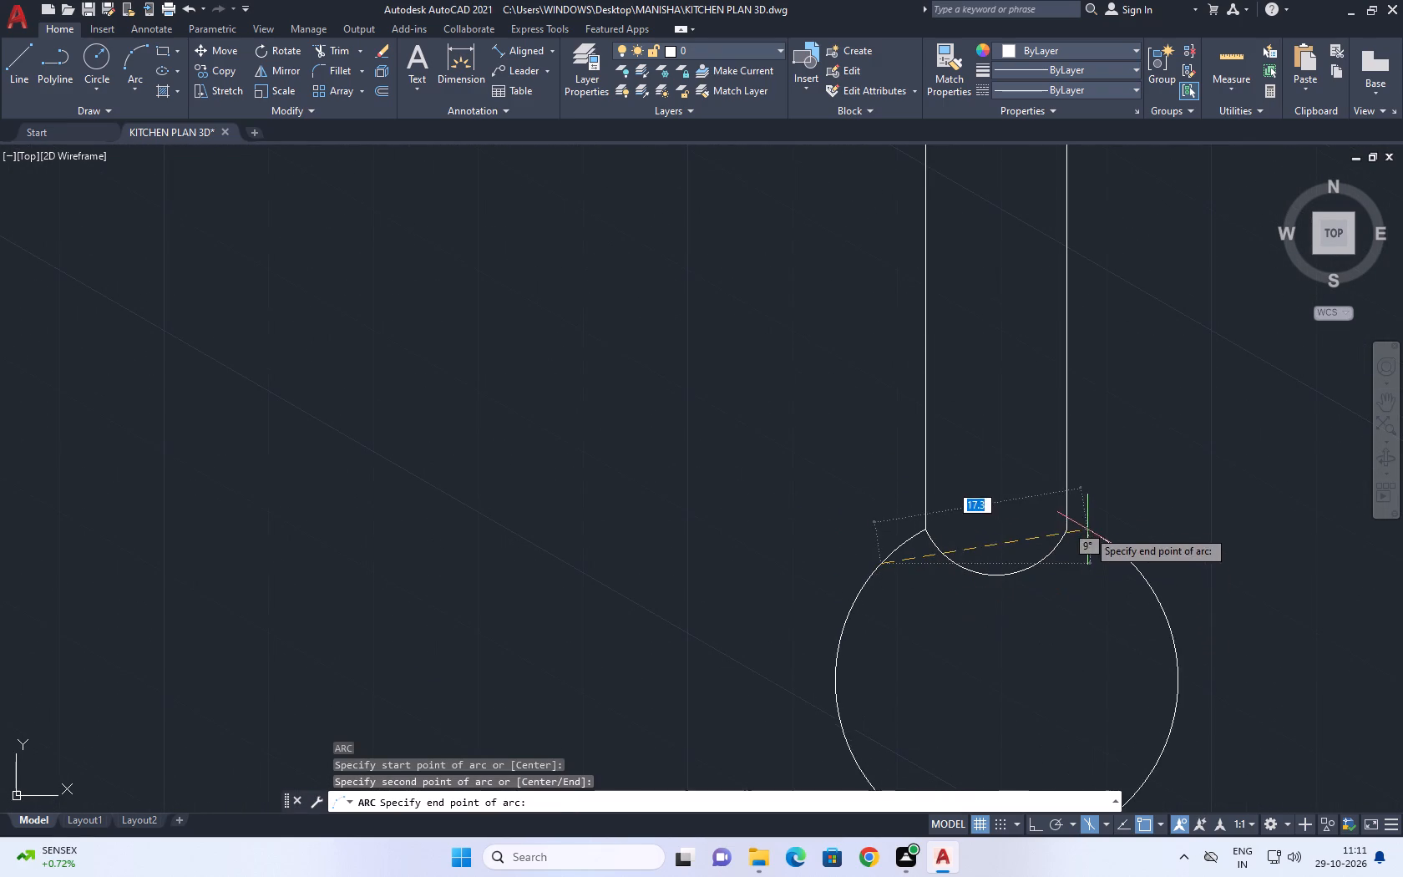
pyautogui.click(1070, 525)
# Stretch the large arc's midpoint up to just below the first arc, giving a radius of about 6 units.
pyautogui.scroll(-3, 1032, 456)
pyautogui.moveTo(1066, 580); pyautogui.dragTo(1045, 555)
pyautogui.click(1017, 522)
pyautogui.scroll(1, 1014, 540)
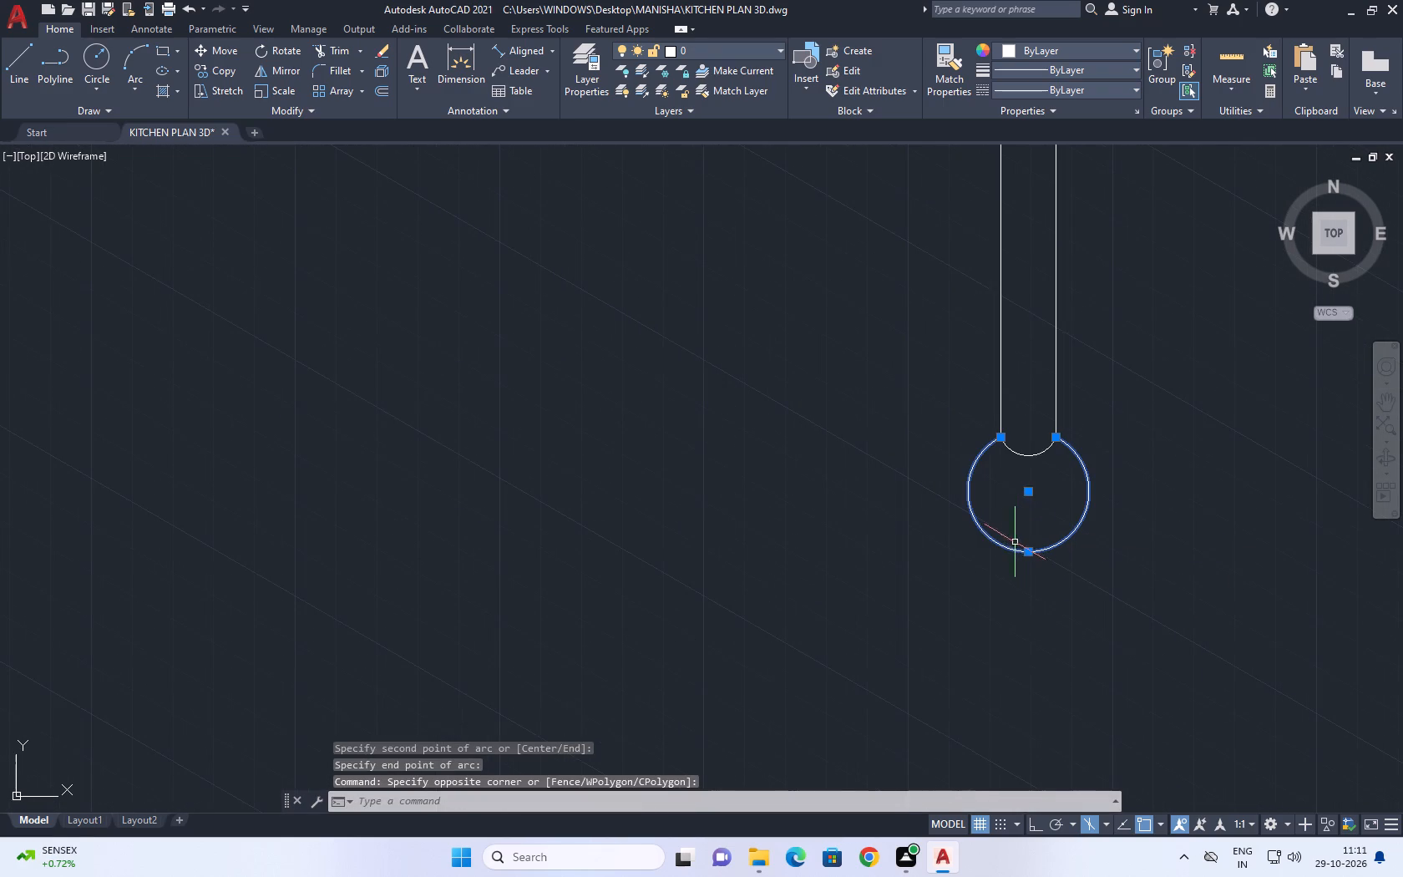
pyautogui.click(1028, 550)
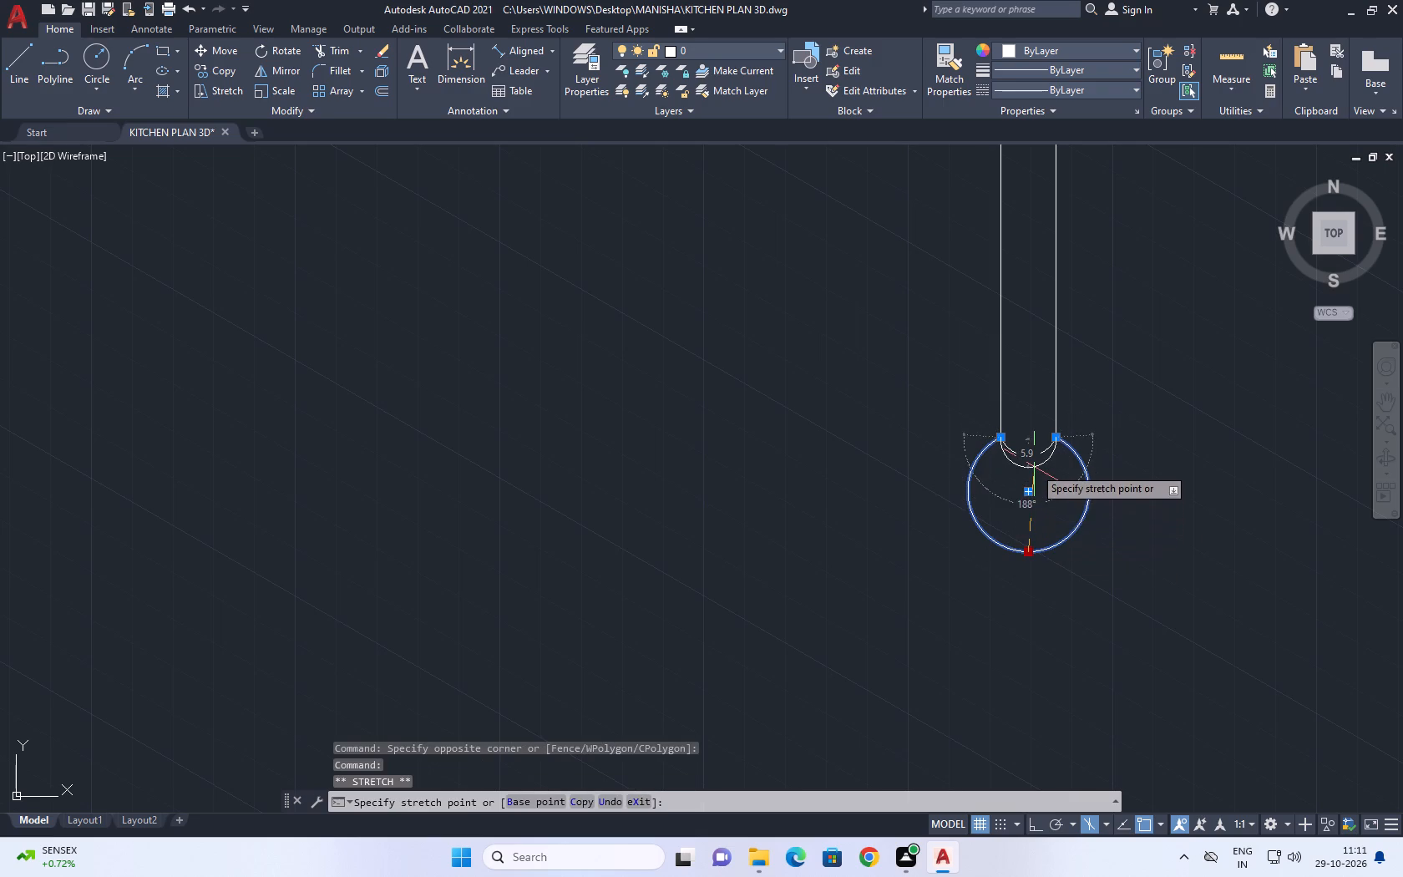
pyautogui.click(1036, 473)
pyautogui.moveTo(1039, 486); pyautogui.dragTo(916, 473, button='middle')
pyautogui.press('Escape')
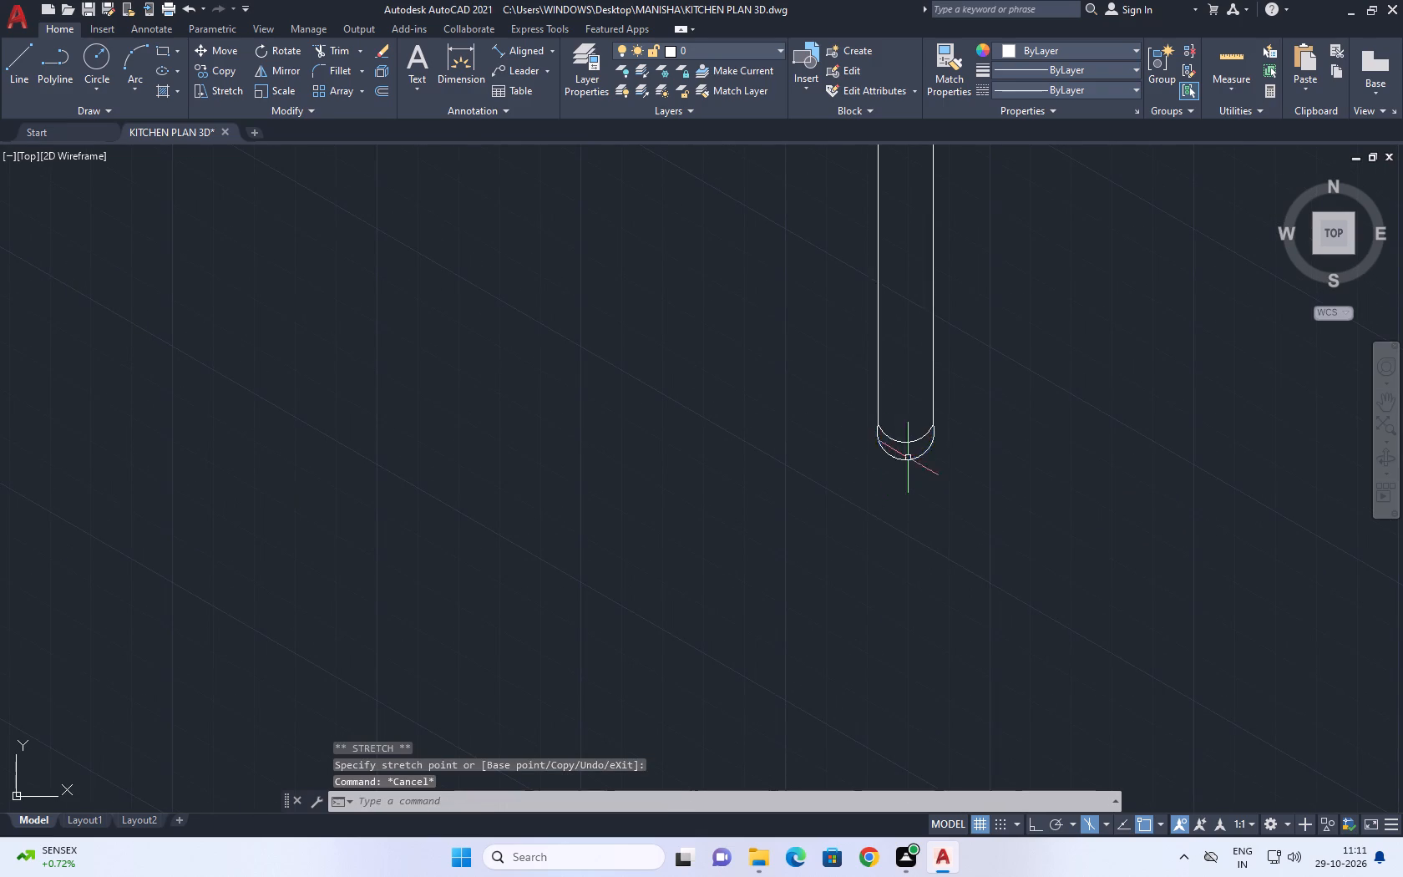
# Copy the outer arc at the bottom of the post a small distance downward.
pyautogui.scroll(1, 909, 459)
pyautogui.moveTo(909, 459); pyautogui.dragTo(901, 464)
pyautogui.click(886, 471)
pyautogui.press('c')
pyautogui.press('o')
pyautogui.press('space')
pyautogui.click(883, 471)
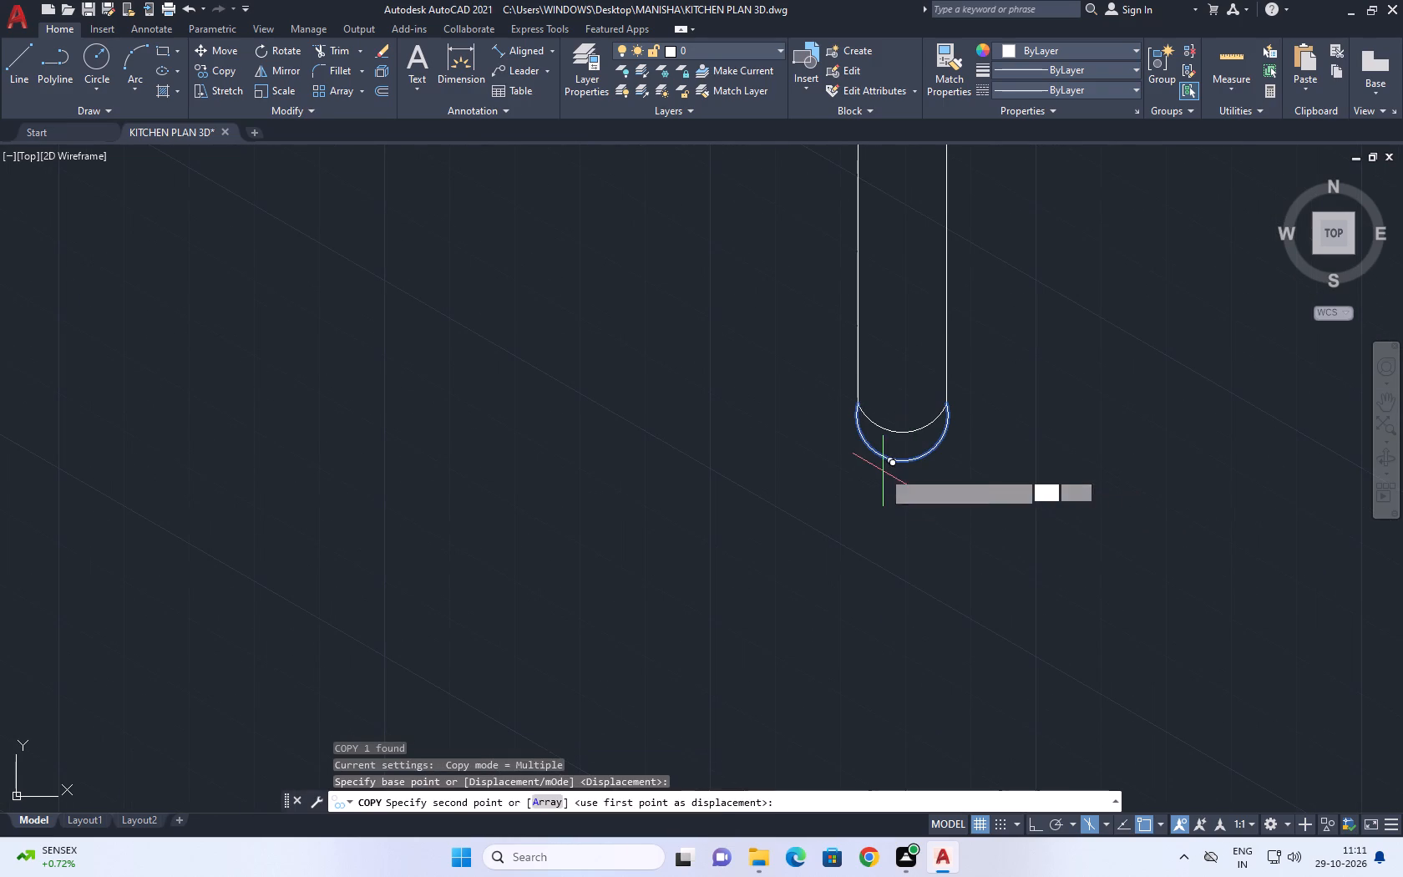
pyautogui.click(888, 487)
pyautogui.press('Escape')
# Stretch both endpoints of the copied arc to the lower ends of the two post lines.
pyautogui.scroll(2, 893, 485)
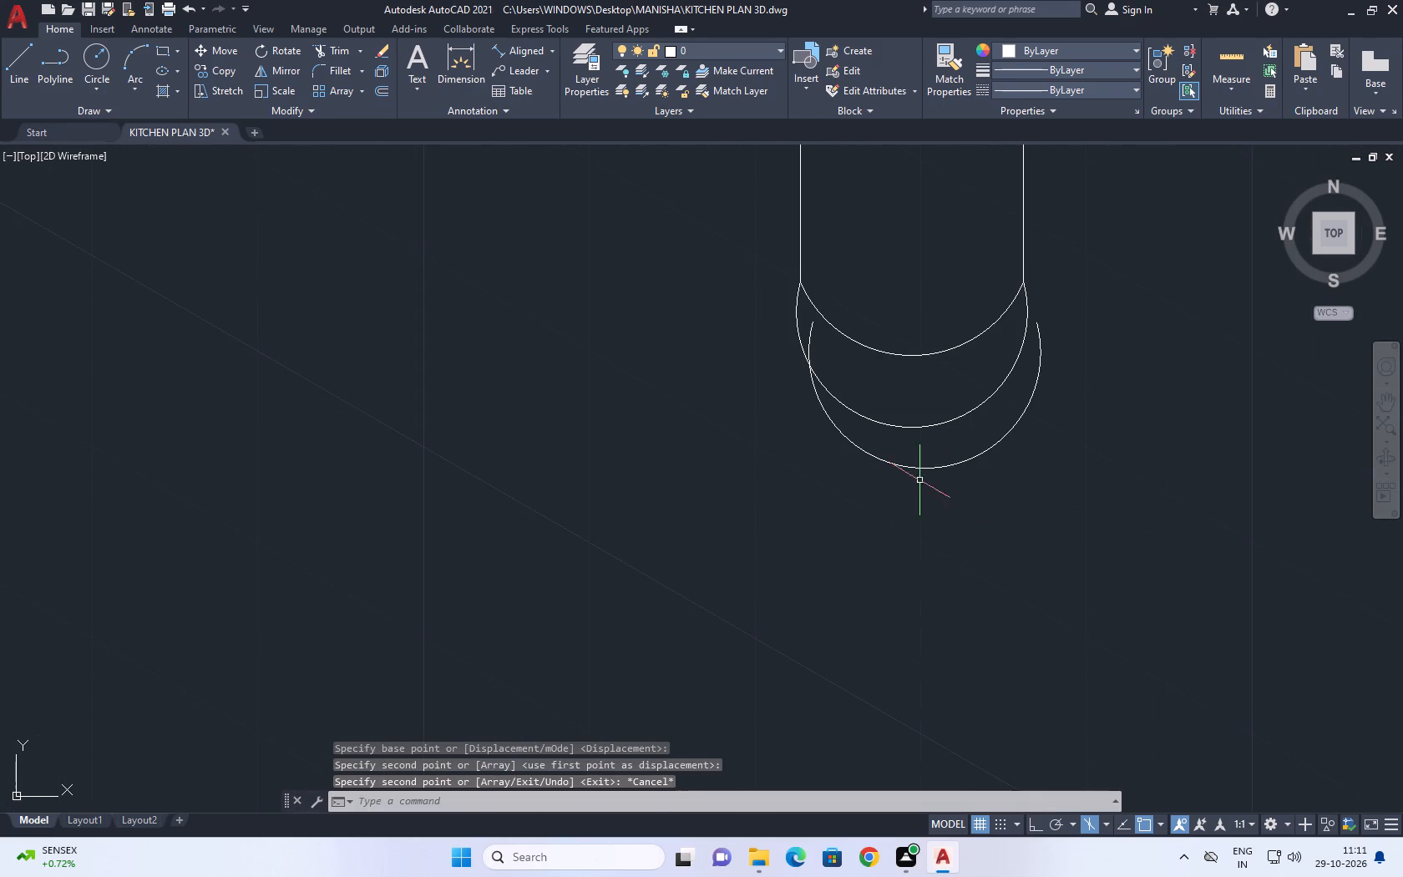
pyautogui.click(1022, 469)
pyautogui.click(957, 444)
pyautogui.moveTo(1056, 372); pyautogui.dragTo(940, 574, button='middle')
pyautogui.click(921, 525)
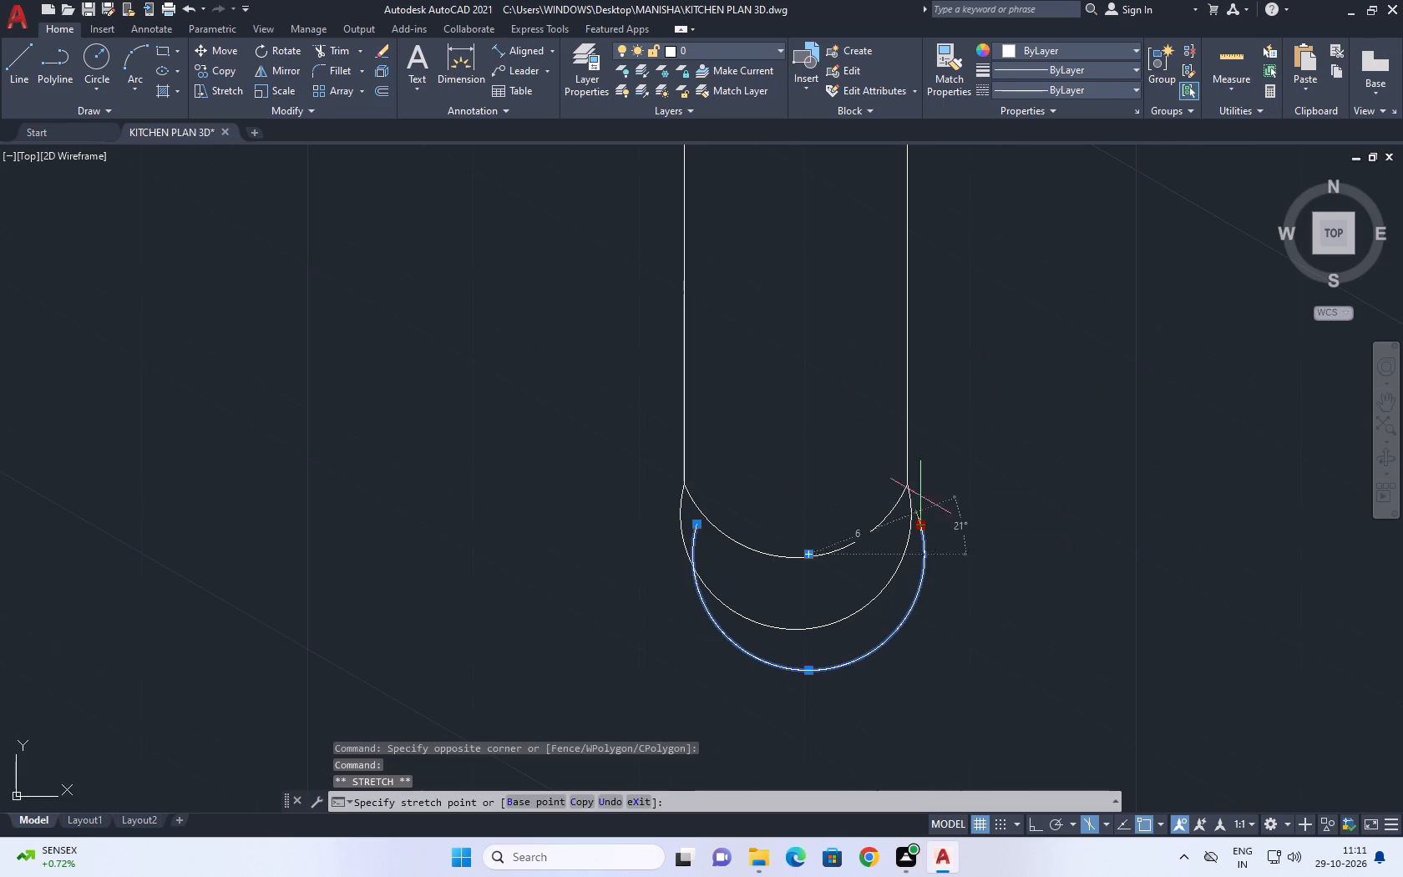
pyautogui.click(906, 485)
pyautogui.click(701, 522)
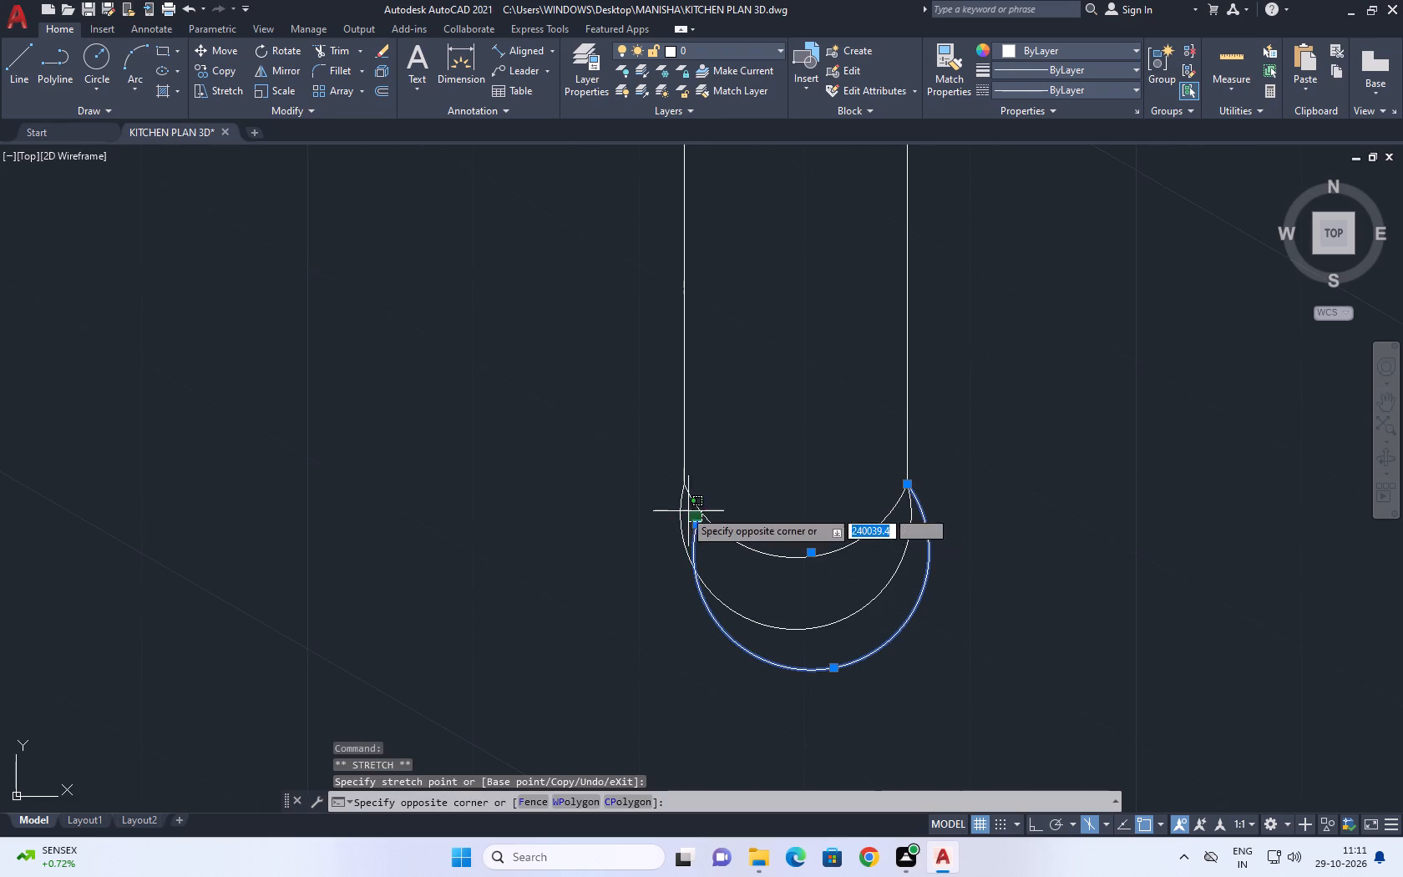
pyautogui.press('Escape')
pyautogui.click(694, 520)
pyautogui.click(696, 531)
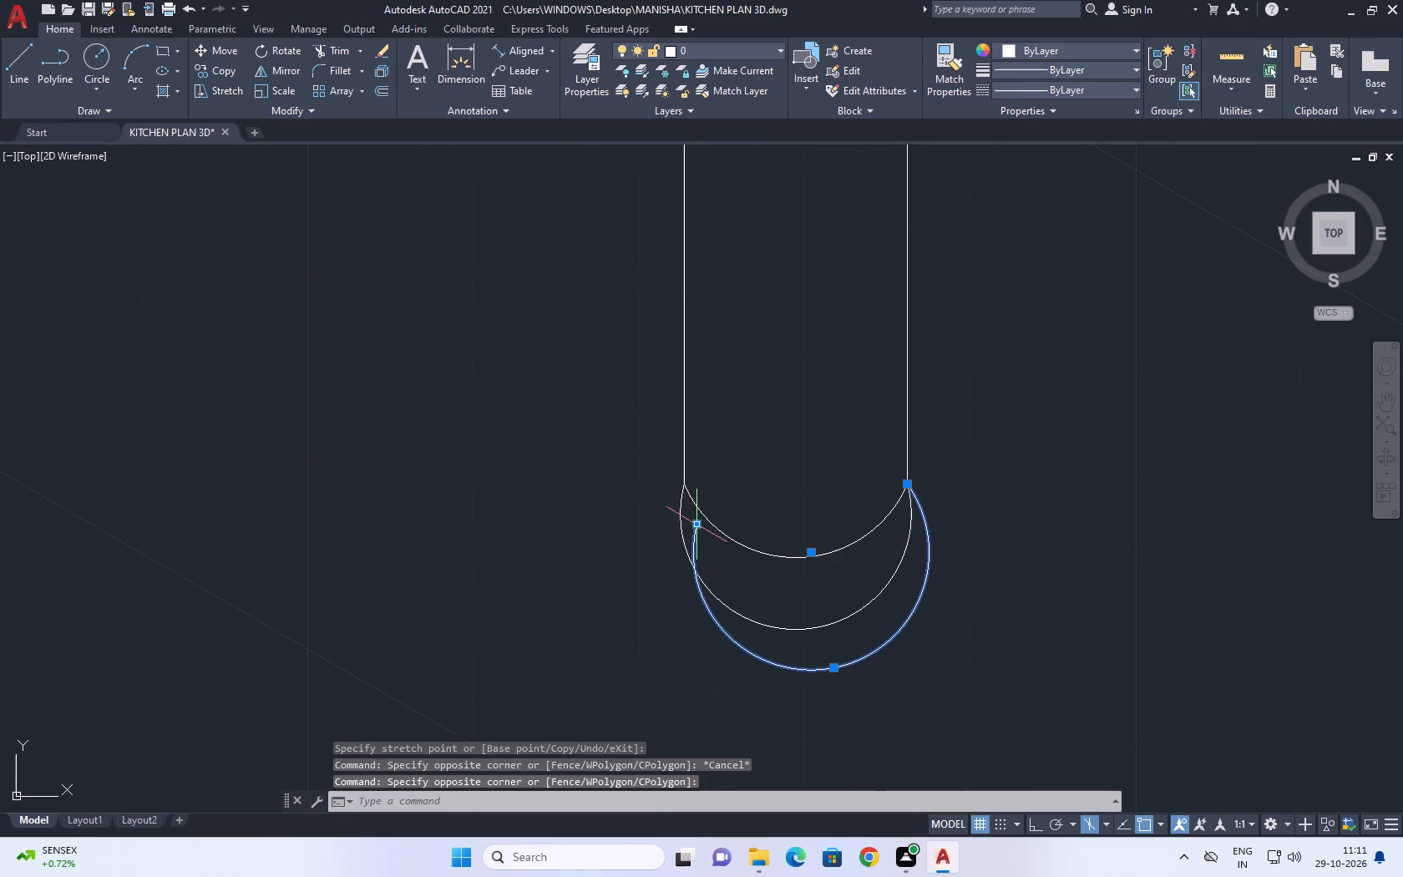
pyautogui.click(698, 521)
pyautogui.click(686, 485)
pyautogui.press('Escape')
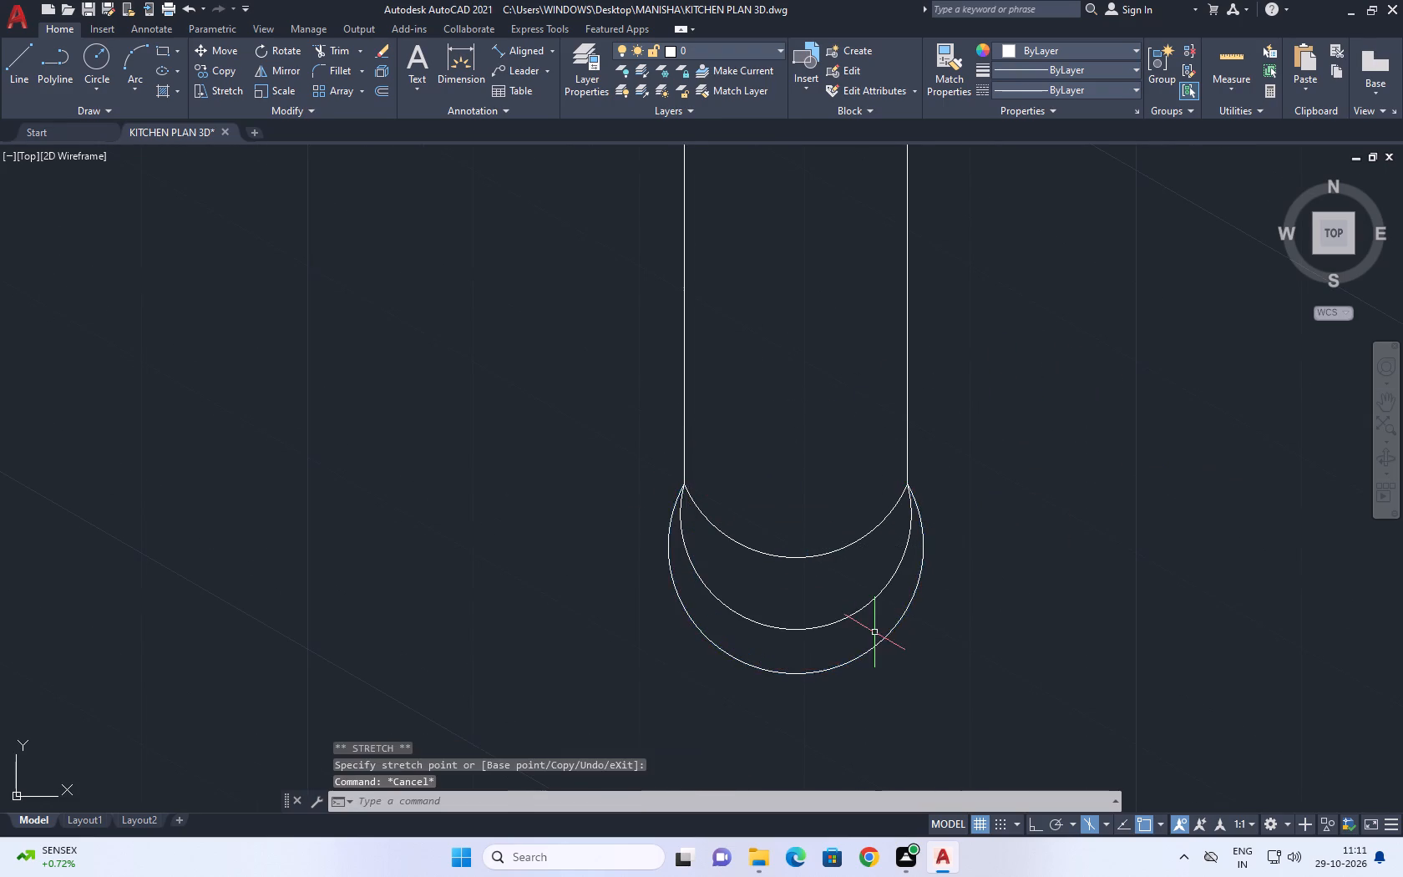
# Draw a nearly round ellipse about 50 units wide around the bottom of the post as the stool's base.
pyautogui.scroll(-5, 874, 633)
pyautogui.moveTo(919, 646); pyautogui.dragTo(917, 578, button='middle')
pyautogui.scroll(-1, 909, 570)
pyautogui.press('e')
pyautogui.write('l')
pyautogui.press('space')
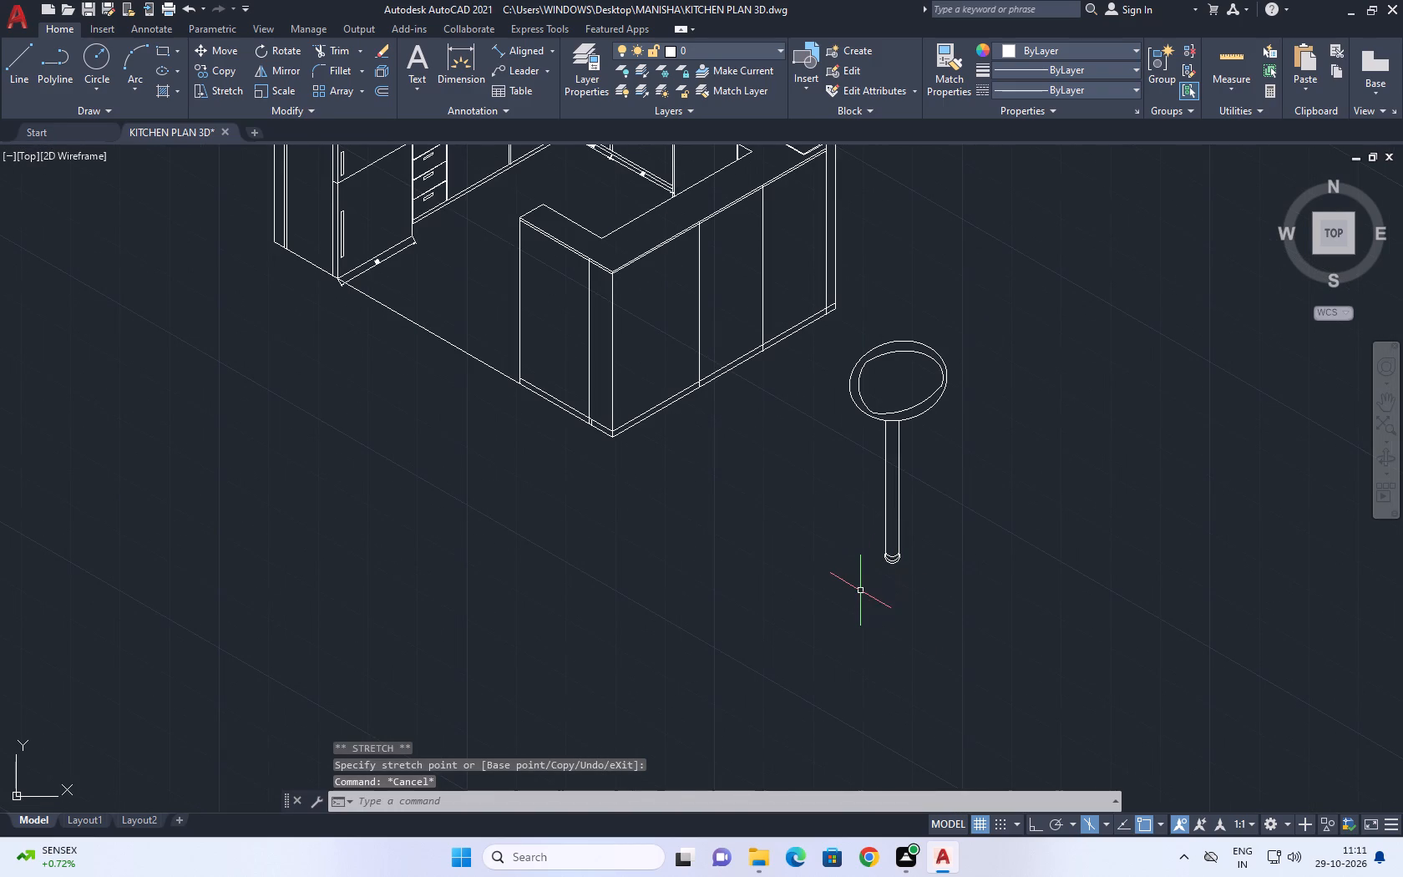
pyautogui.scroll(2, 909, 566)
pyautogui.click(802, 530)
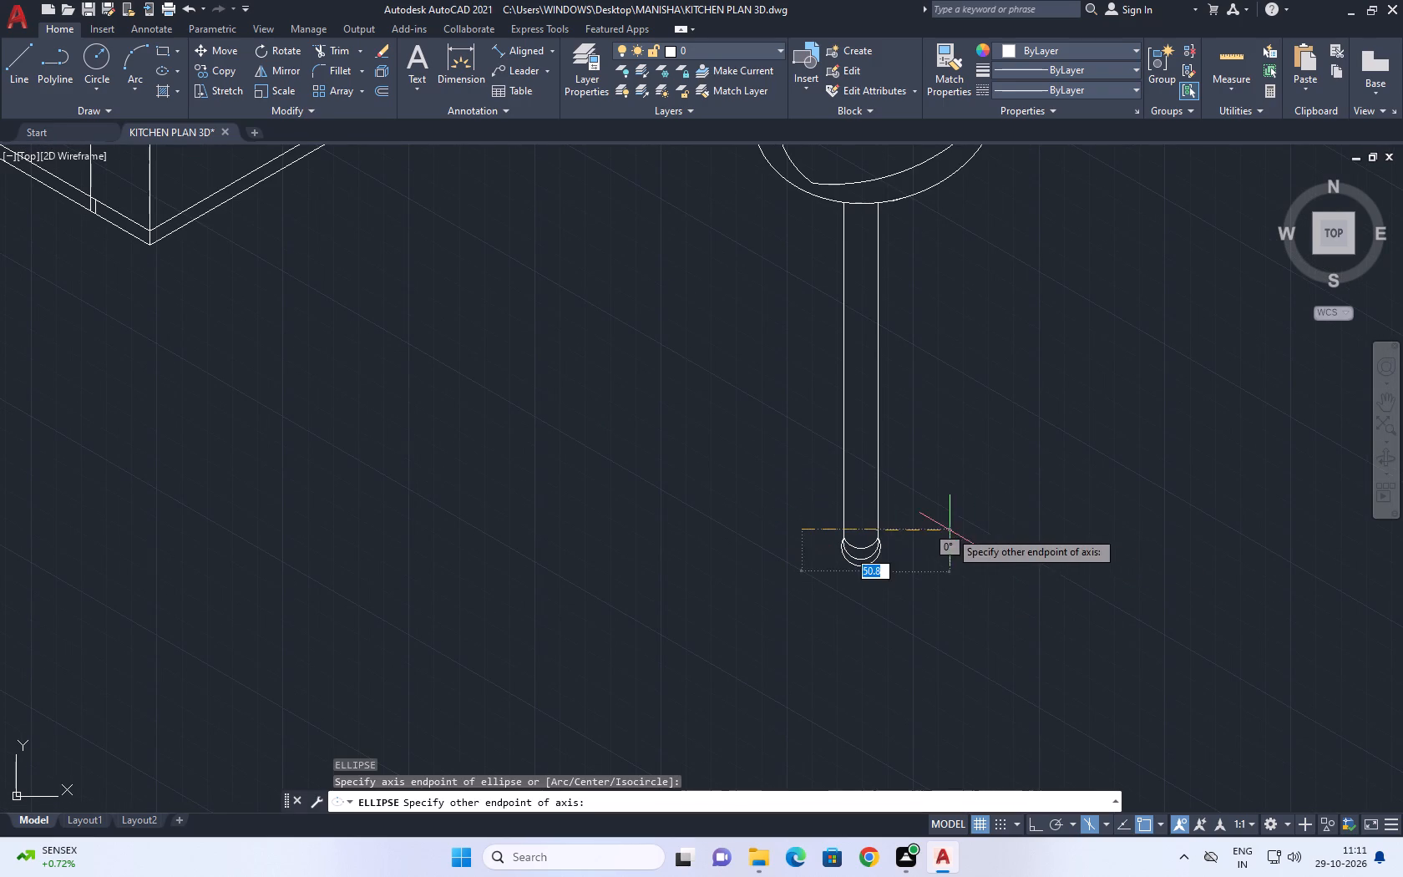
pyautogui.click(945, 530)
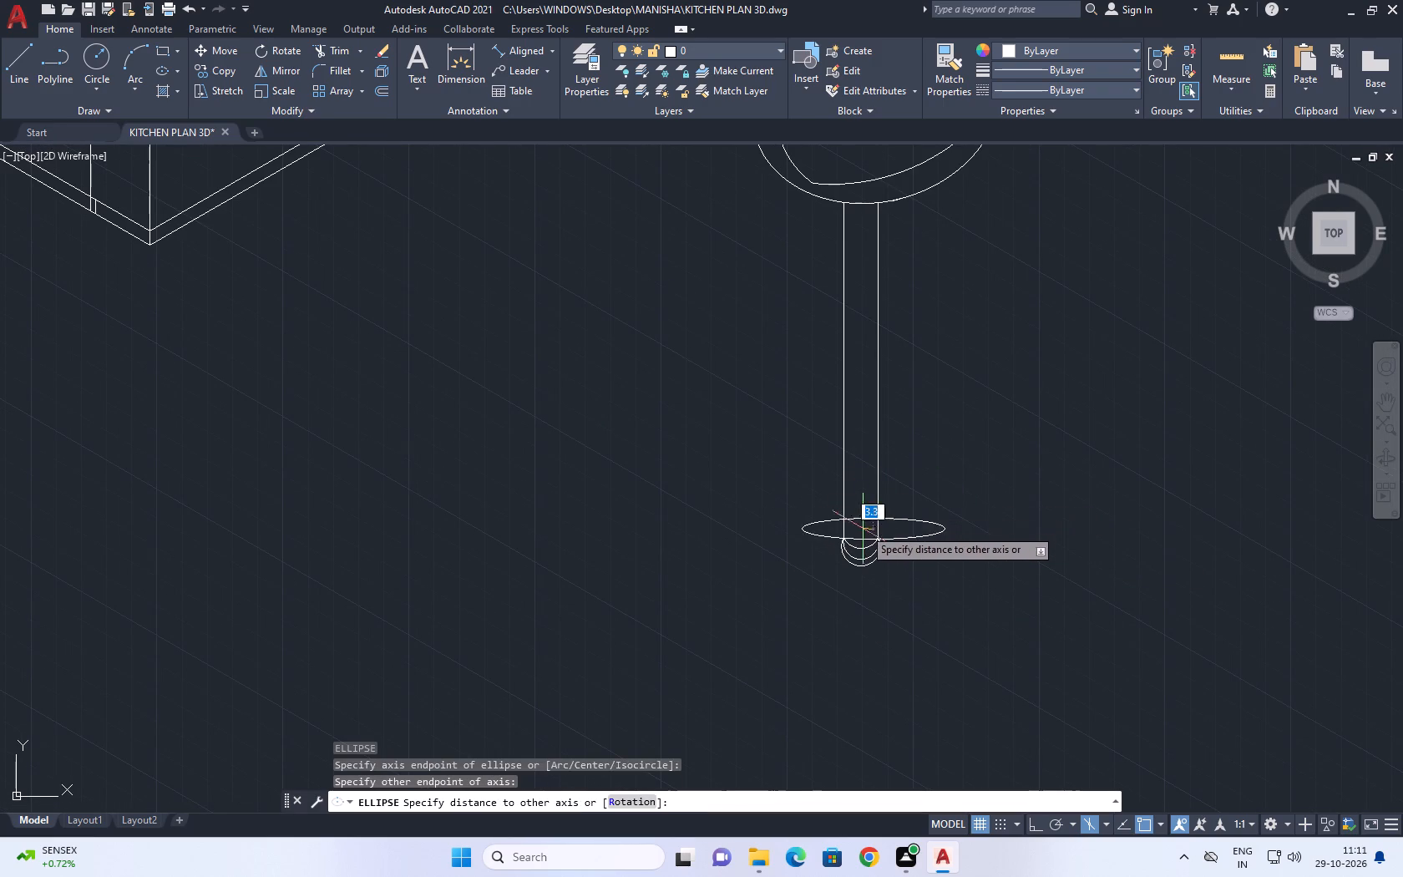
pyautogui.moveTo(913, 479); pyautogui.dragTo(913, 467)
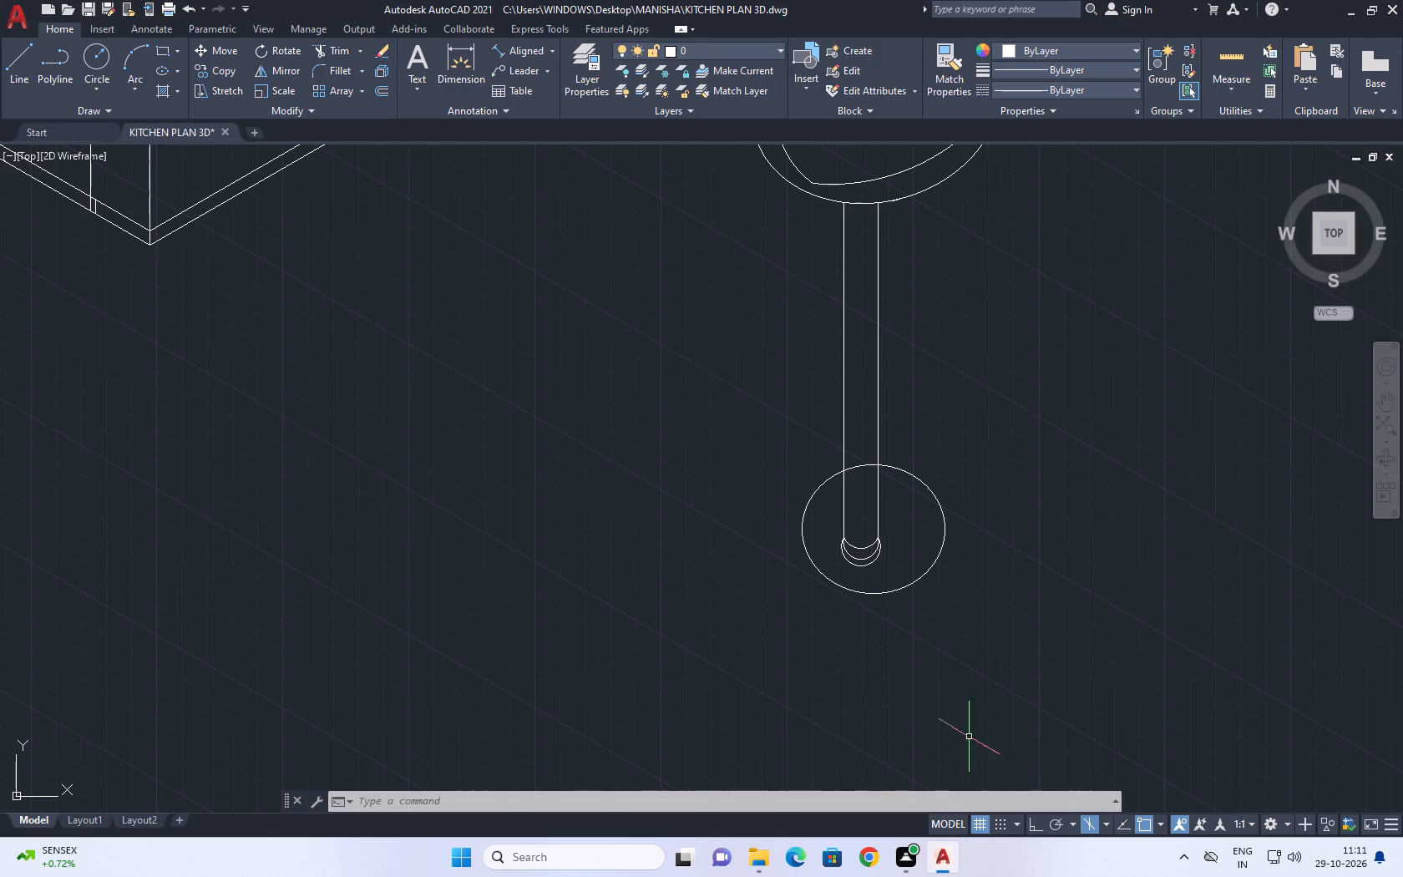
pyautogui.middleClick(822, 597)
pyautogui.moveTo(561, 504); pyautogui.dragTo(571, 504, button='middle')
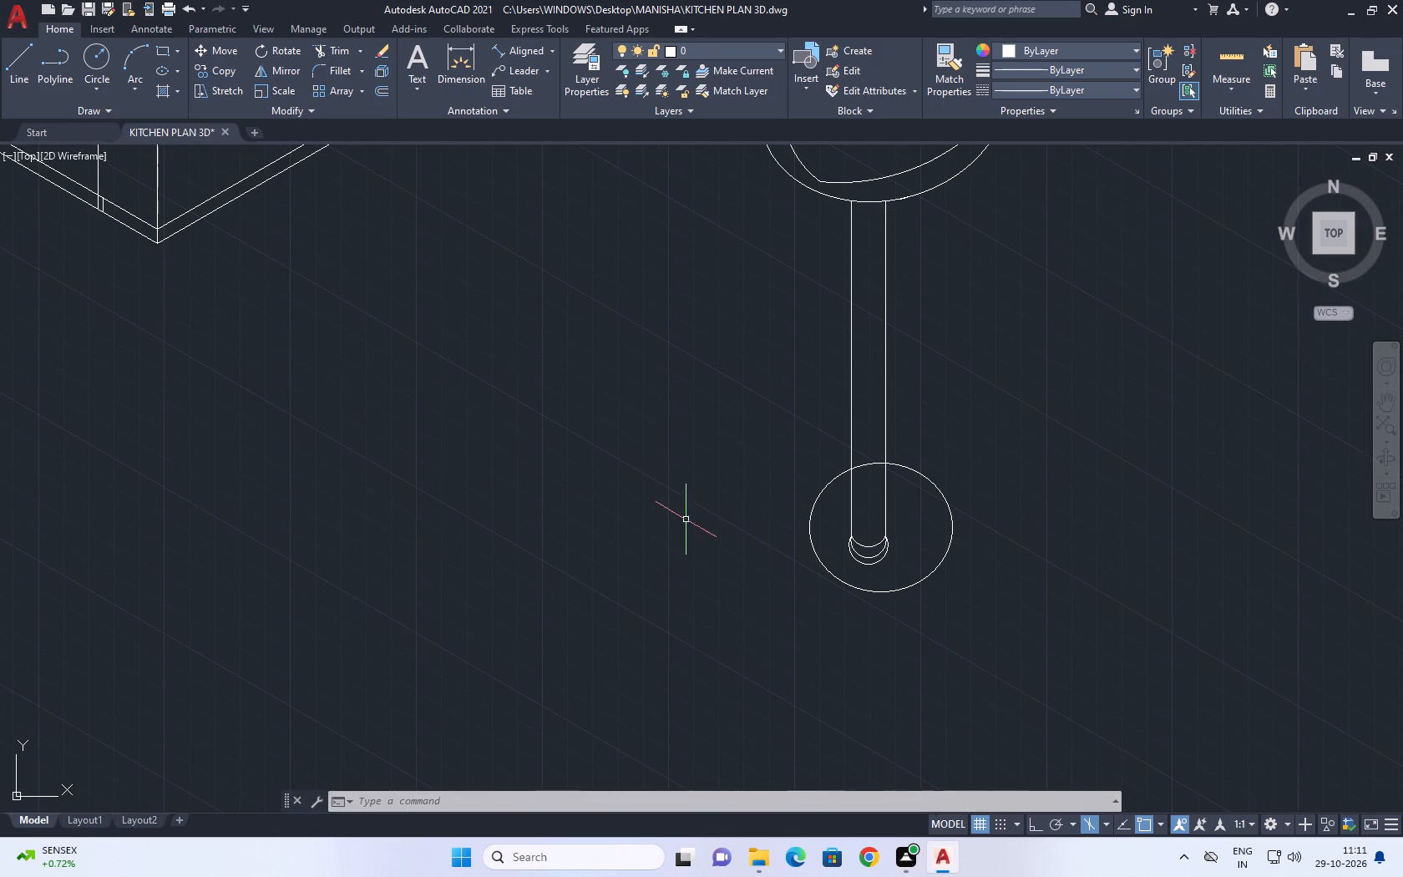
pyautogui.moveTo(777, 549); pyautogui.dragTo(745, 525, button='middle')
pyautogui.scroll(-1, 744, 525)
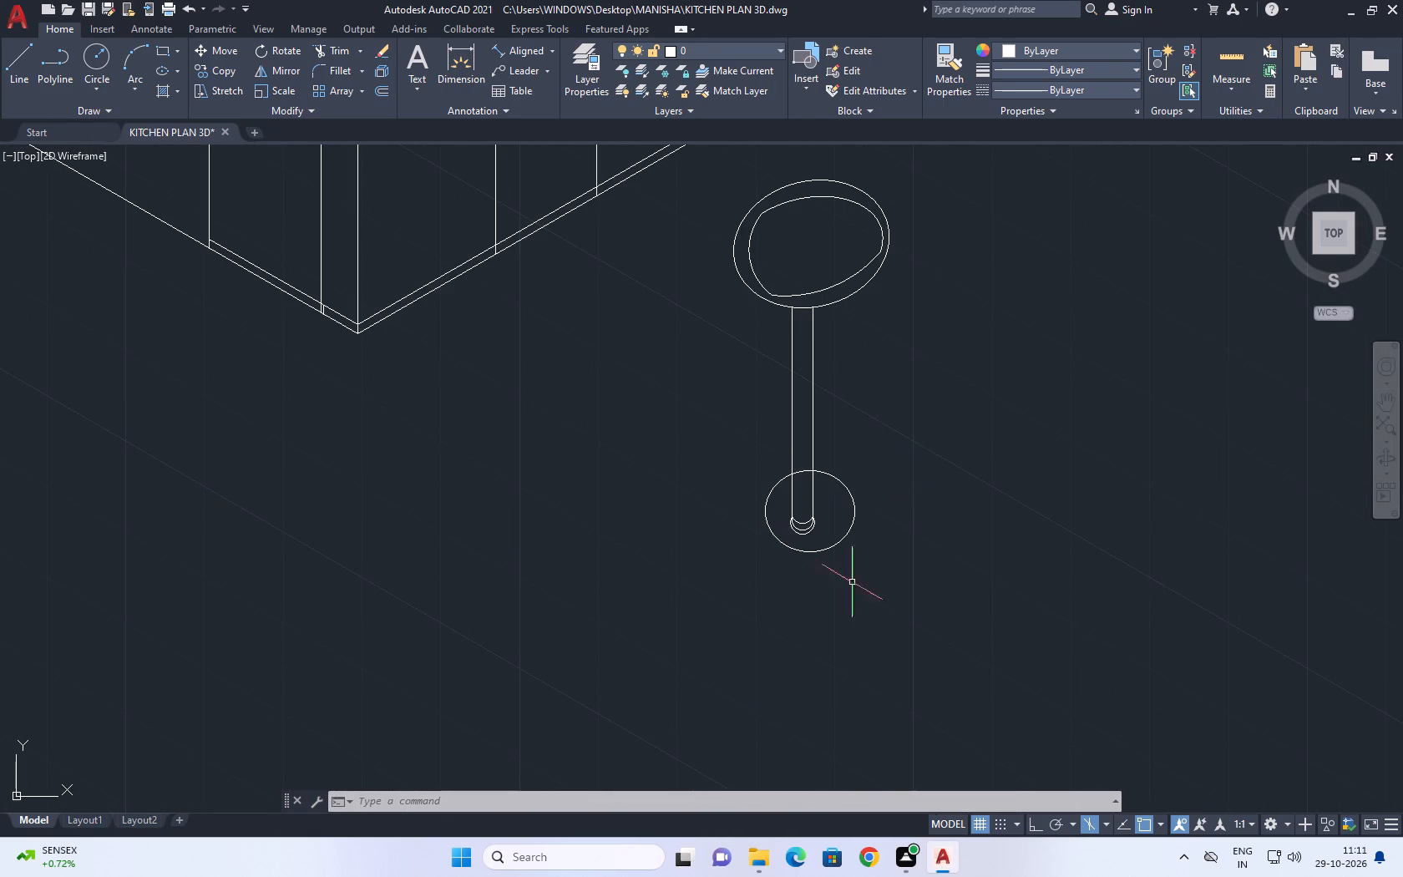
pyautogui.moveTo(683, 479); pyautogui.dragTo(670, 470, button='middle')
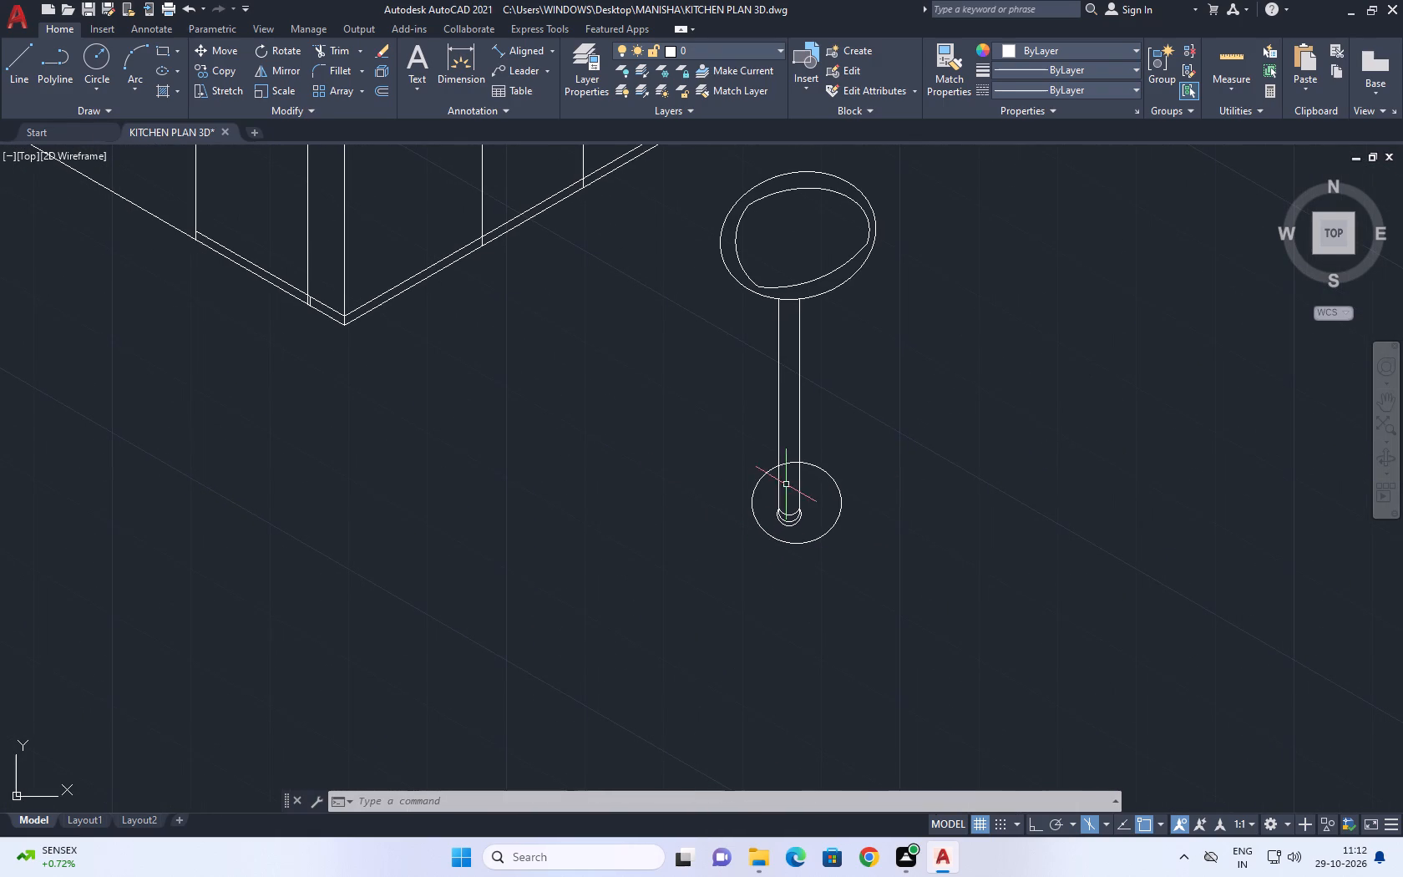
# Move the base ellipse downward and slightly left so it is centred on the post's lower end.
pyautogui.scroll(2, 777, 530)
pyautogui.moveTo(955, 611); pyautogui.dragTo(932, 577)
pyautogui.click(876, 506)
pyautogui.moveTo(874, 525); pyautogui.dragTo(1027, 533, button='middle')
pyautogui.press('m')
pyautogui.press('space')
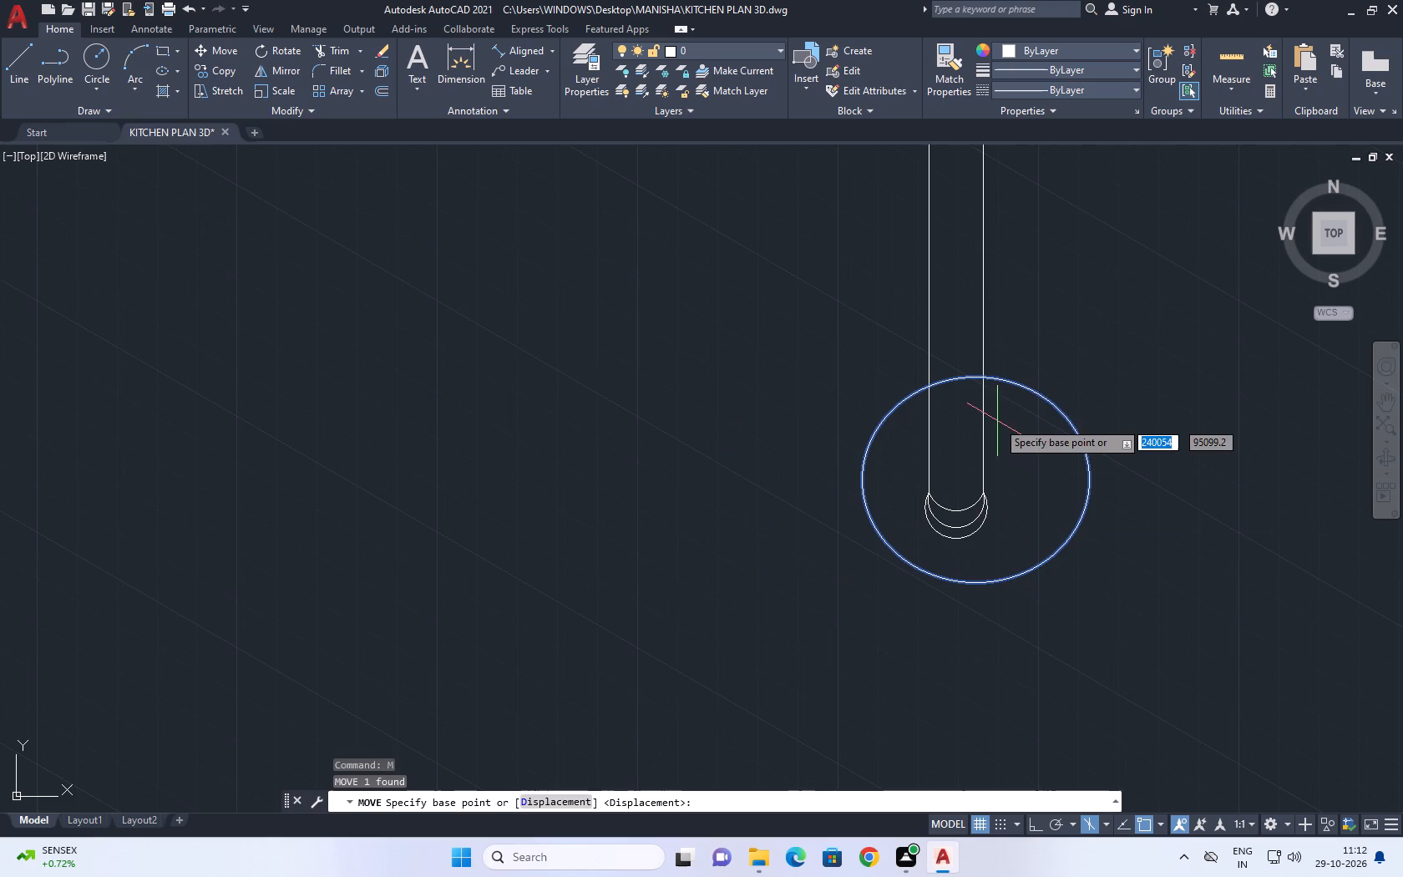
pyautogui.click(985, 378)
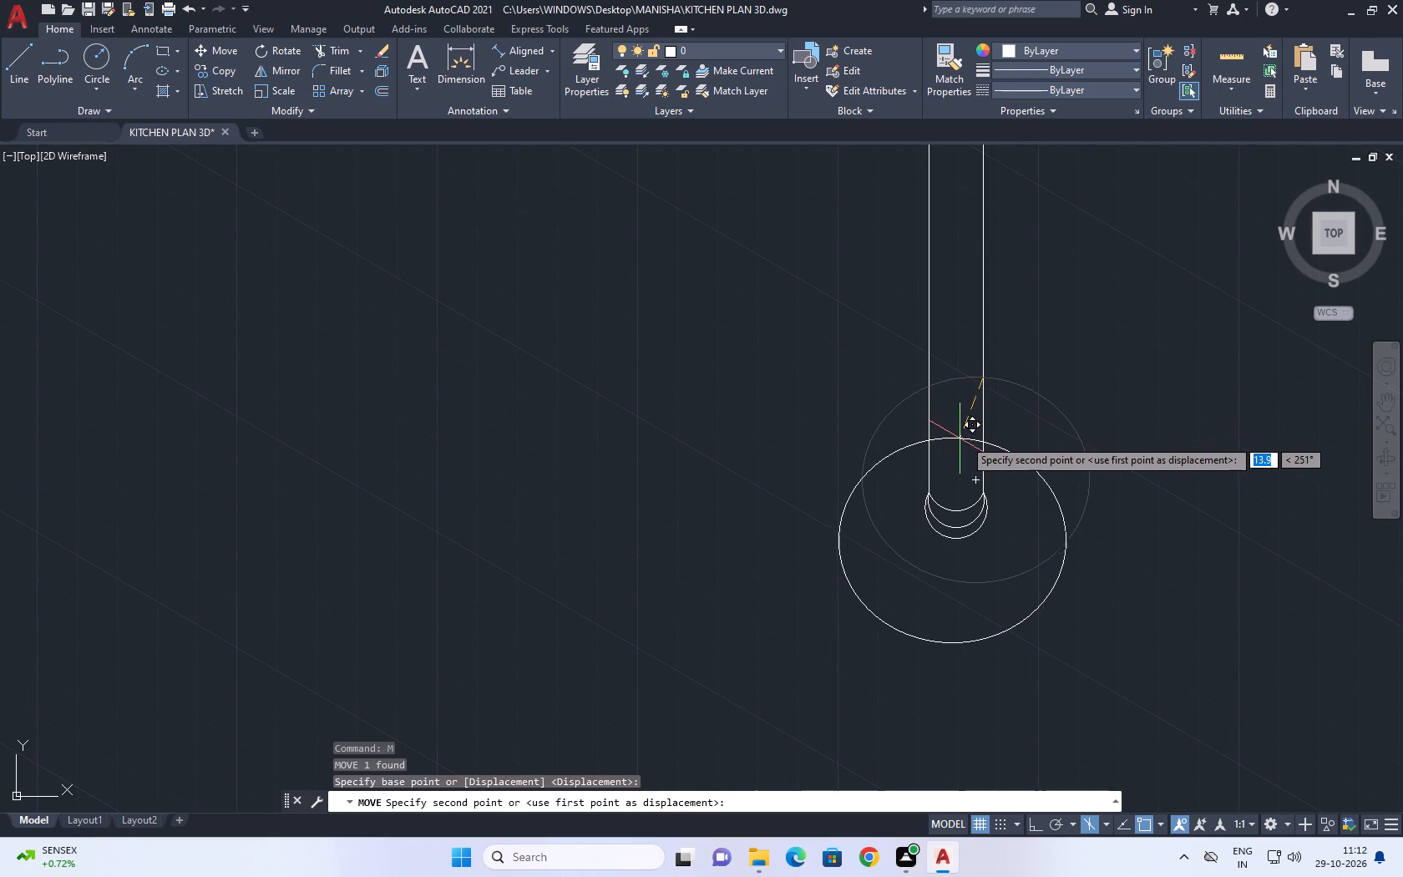
pyautogui.click(965, 430)
pyautogui.moveTo(993, 438); pyautogui.dragTo(929, 391, button='middle')
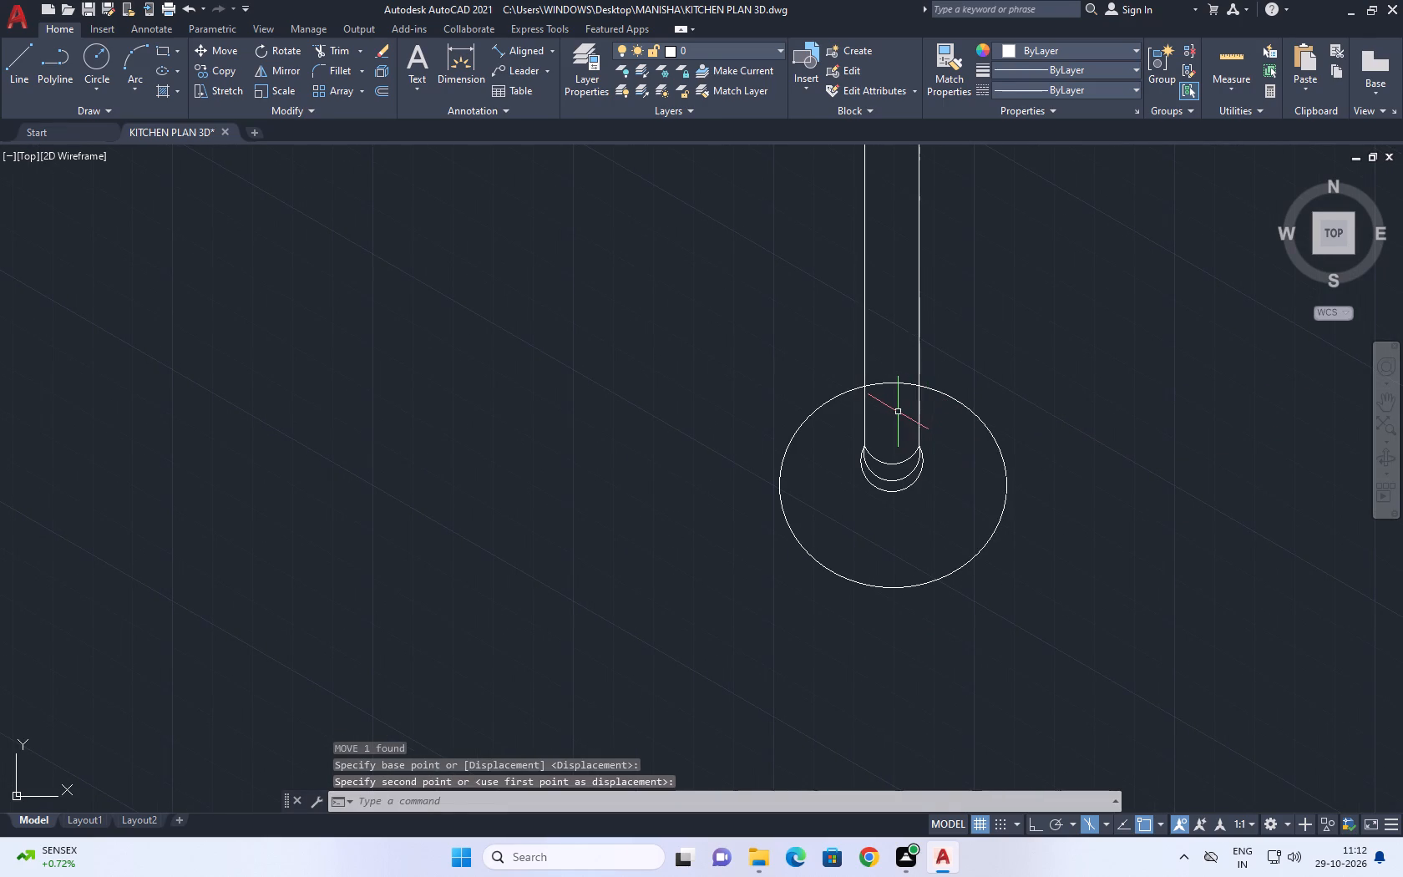
# Trim the upper part of the base ellipse that passes between the two post lines.
pyautogui.write('tr')
pyautogui.press('space')
pyautogui.click(886, 372)
pyautogui.click(878, 402)
pyautogui.scroll(-4, 903, 373)
pyautogui.press('Escape')
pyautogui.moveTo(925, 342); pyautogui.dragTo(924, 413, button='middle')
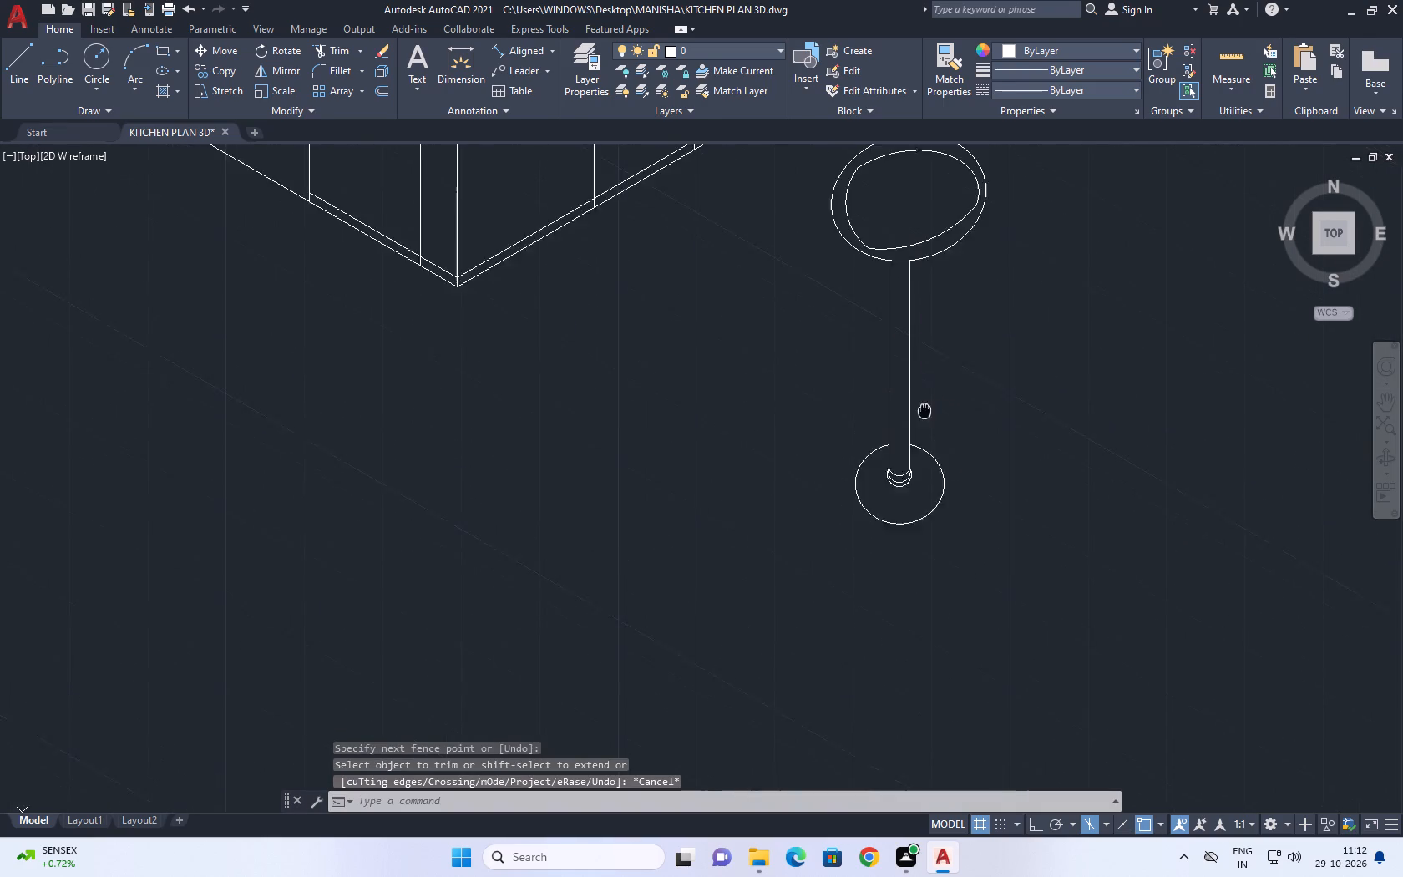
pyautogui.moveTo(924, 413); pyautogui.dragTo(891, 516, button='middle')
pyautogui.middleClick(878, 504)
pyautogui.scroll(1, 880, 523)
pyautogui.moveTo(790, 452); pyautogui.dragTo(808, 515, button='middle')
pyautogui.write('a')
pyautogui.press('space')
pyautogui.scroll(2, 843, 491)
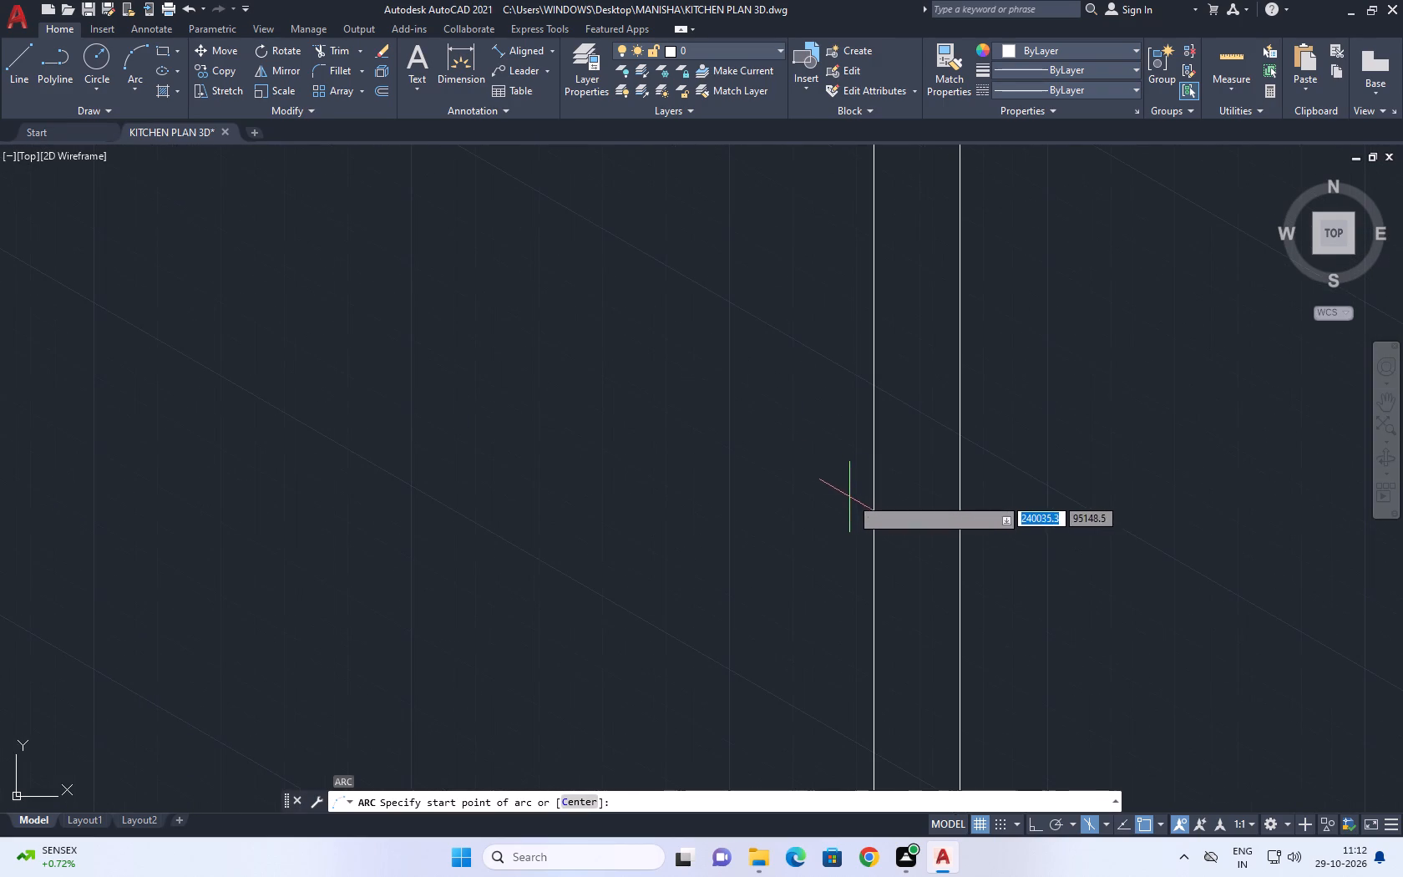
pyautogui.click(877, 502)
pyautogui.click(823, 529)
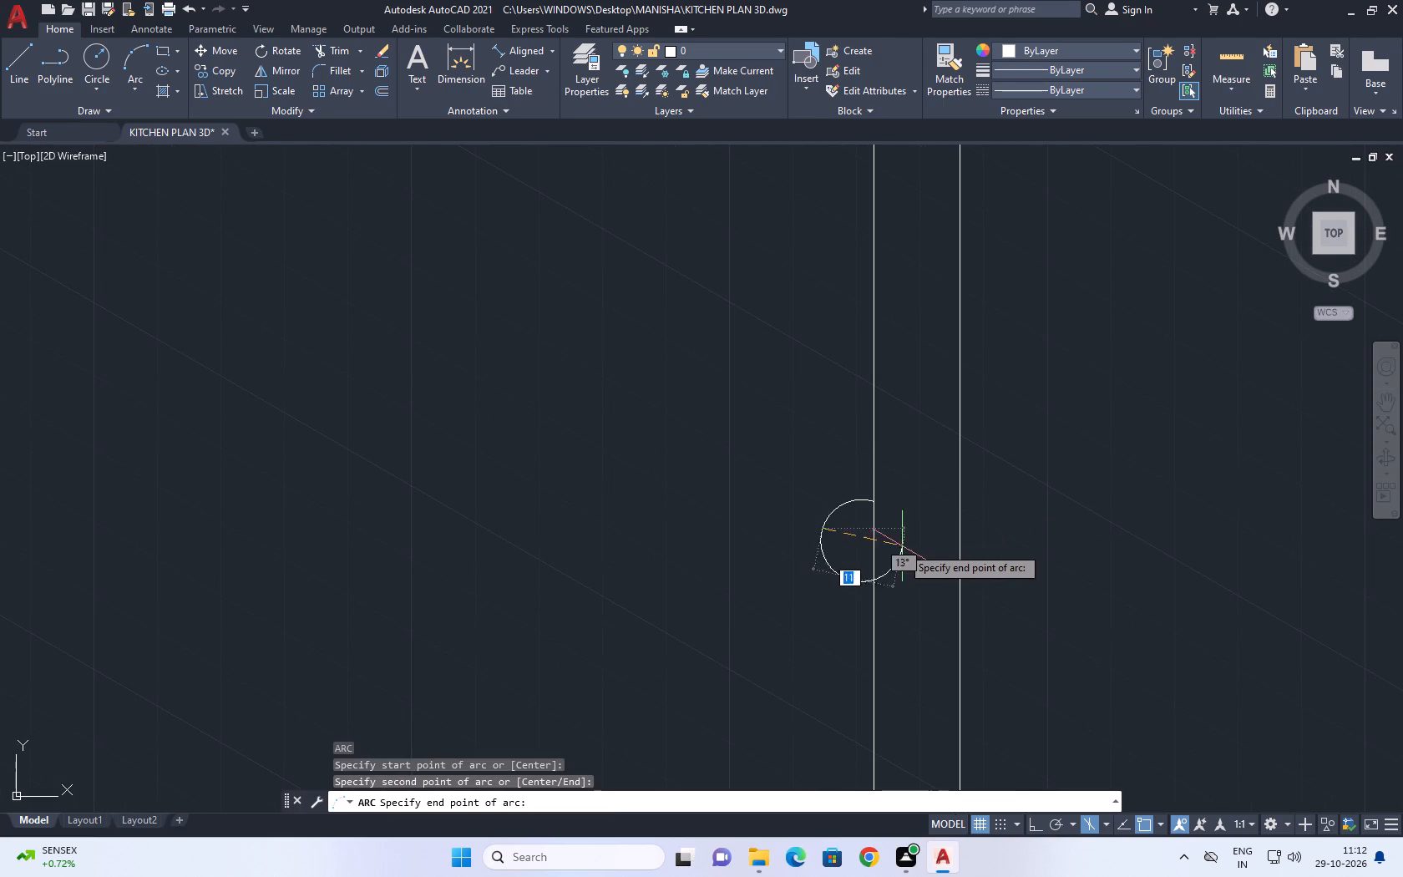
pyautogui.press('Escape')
# Draw a spline ring around the front of the post's middle, bulging out both sides and ending on the two post lines.
pyautogui.write('sp')
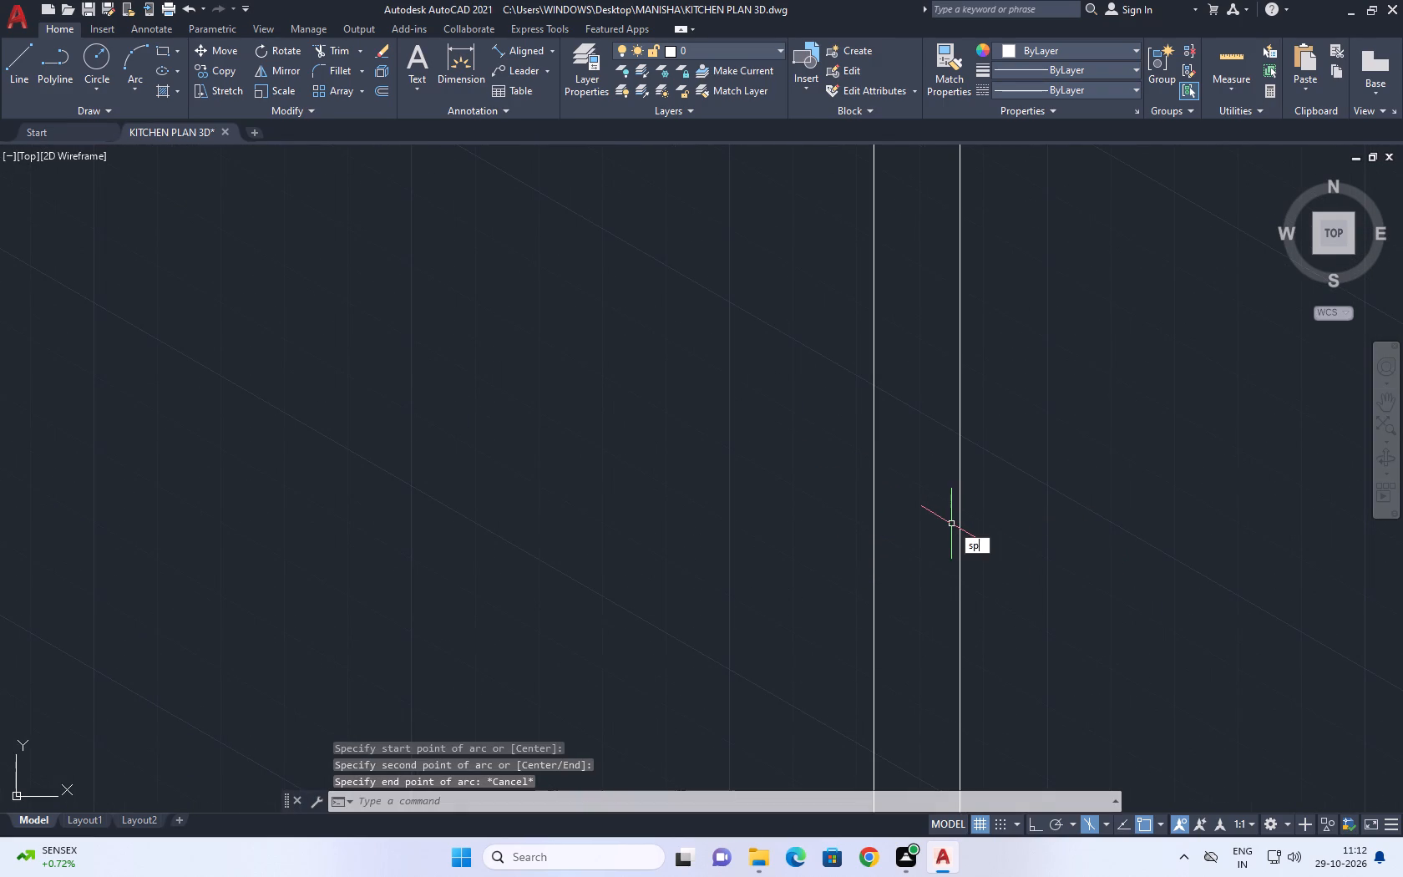
pyautogui.press('l')
pyautogui.press('space')
pyautogui.scroll(1, 884, 512)
pyautogui.click(866, 471)
pyautogui.click(824, 507)
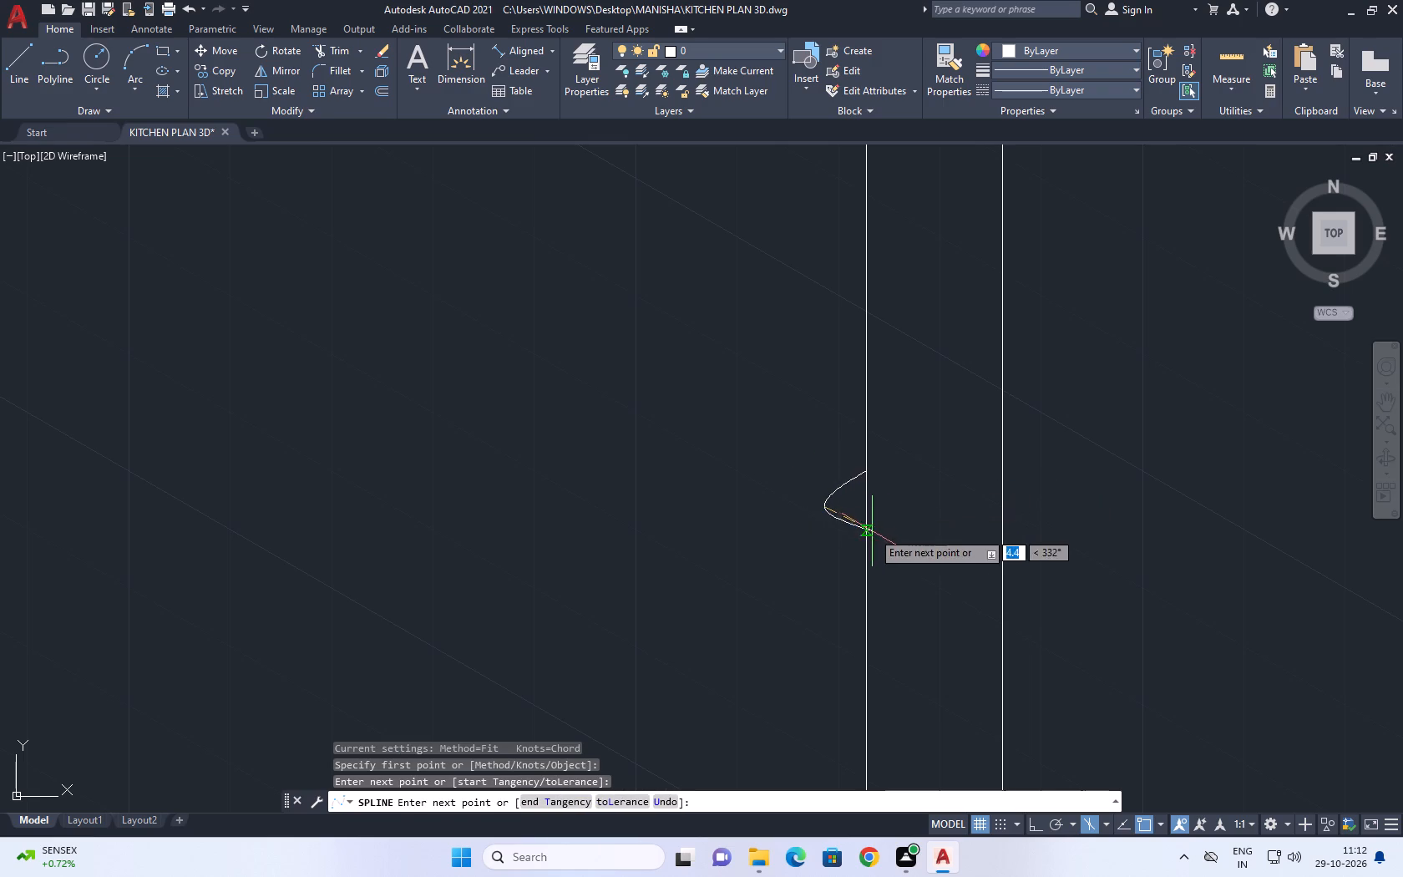
pyautogui.click(1011, 538)
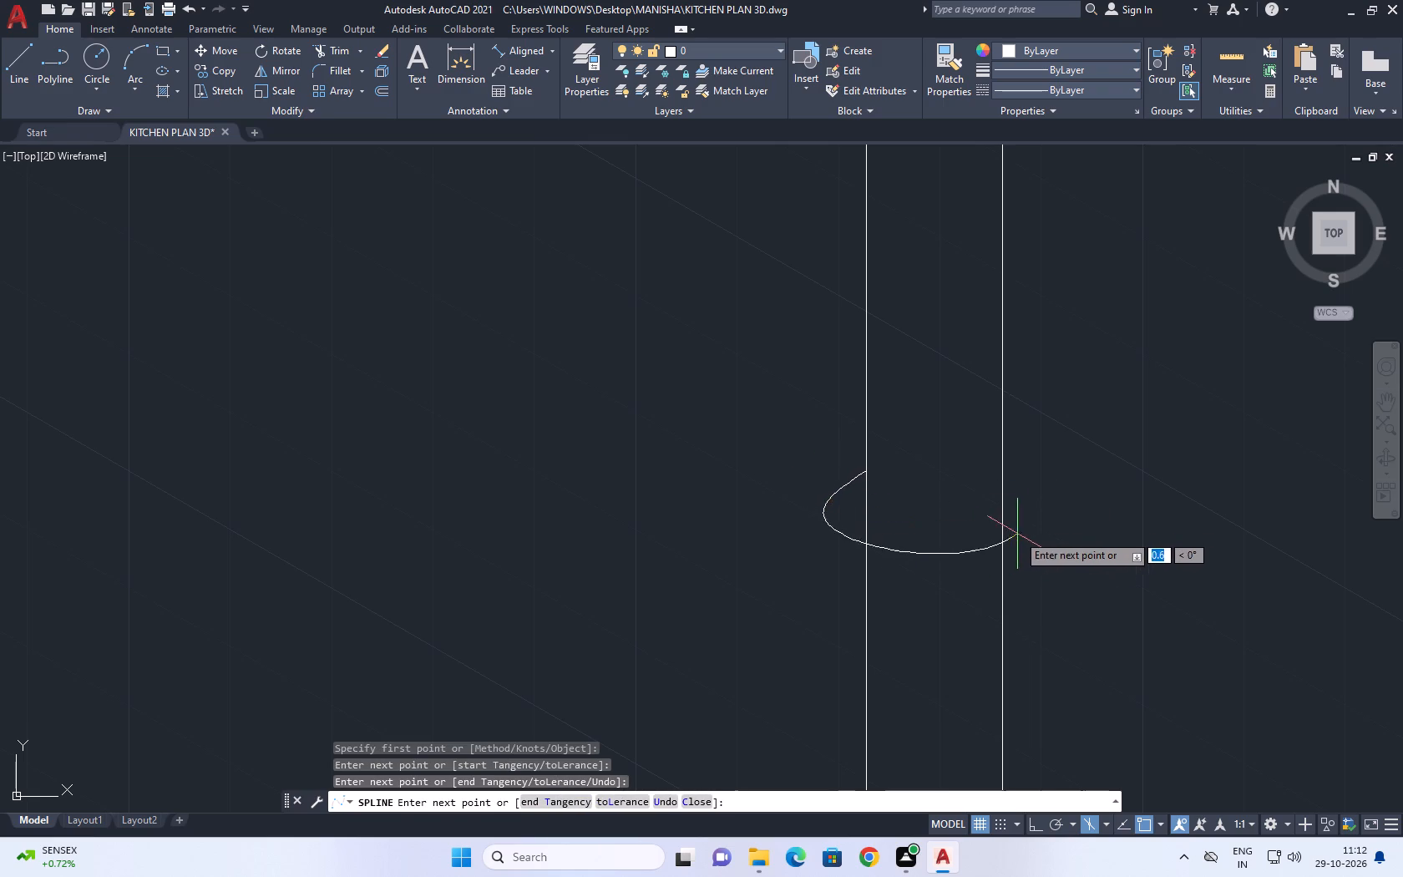
pyautogui.click(1041, 509)
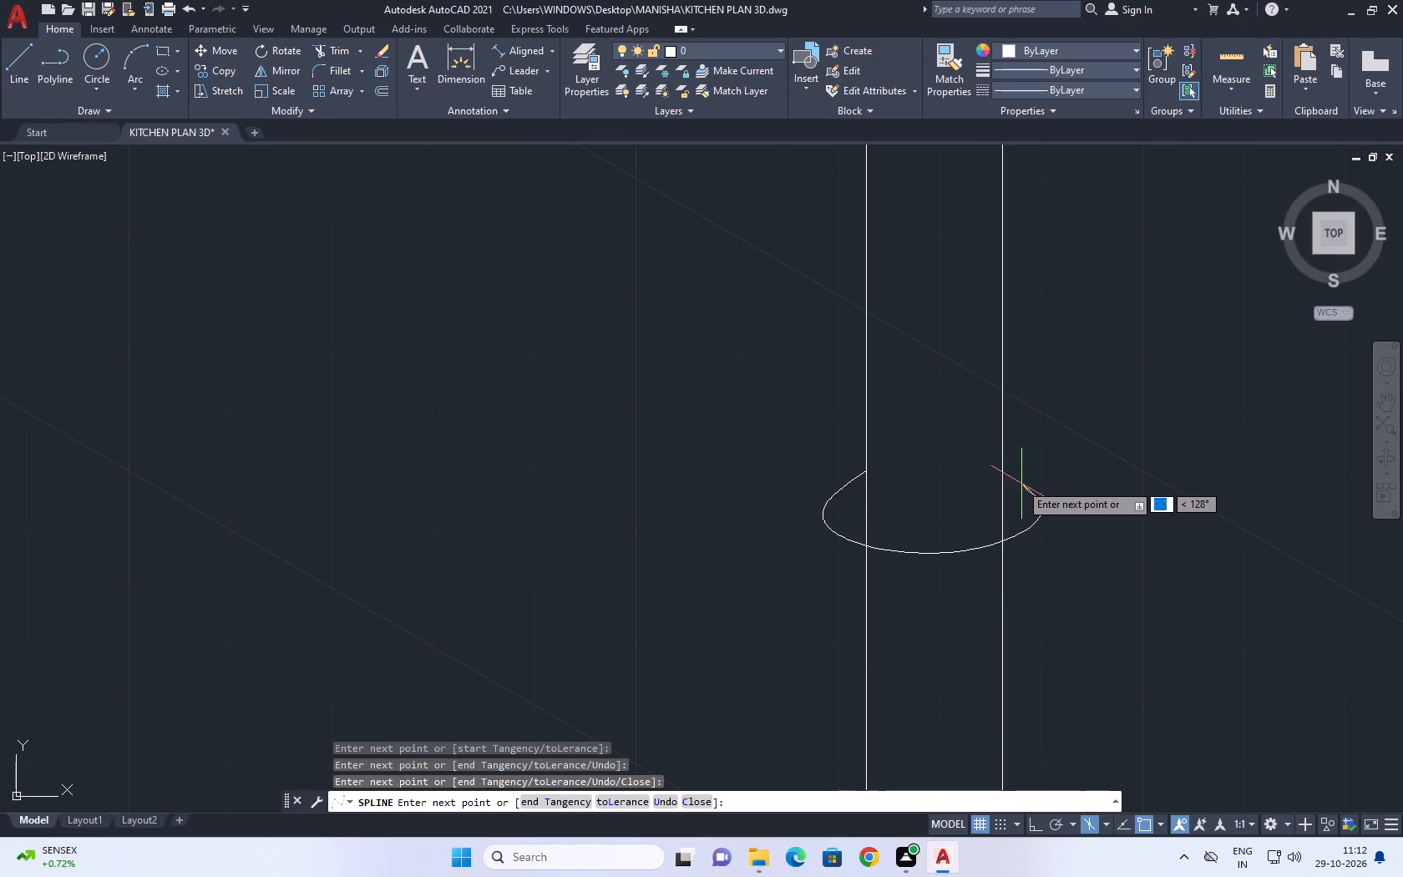
pyautogui.click(1003, 472)
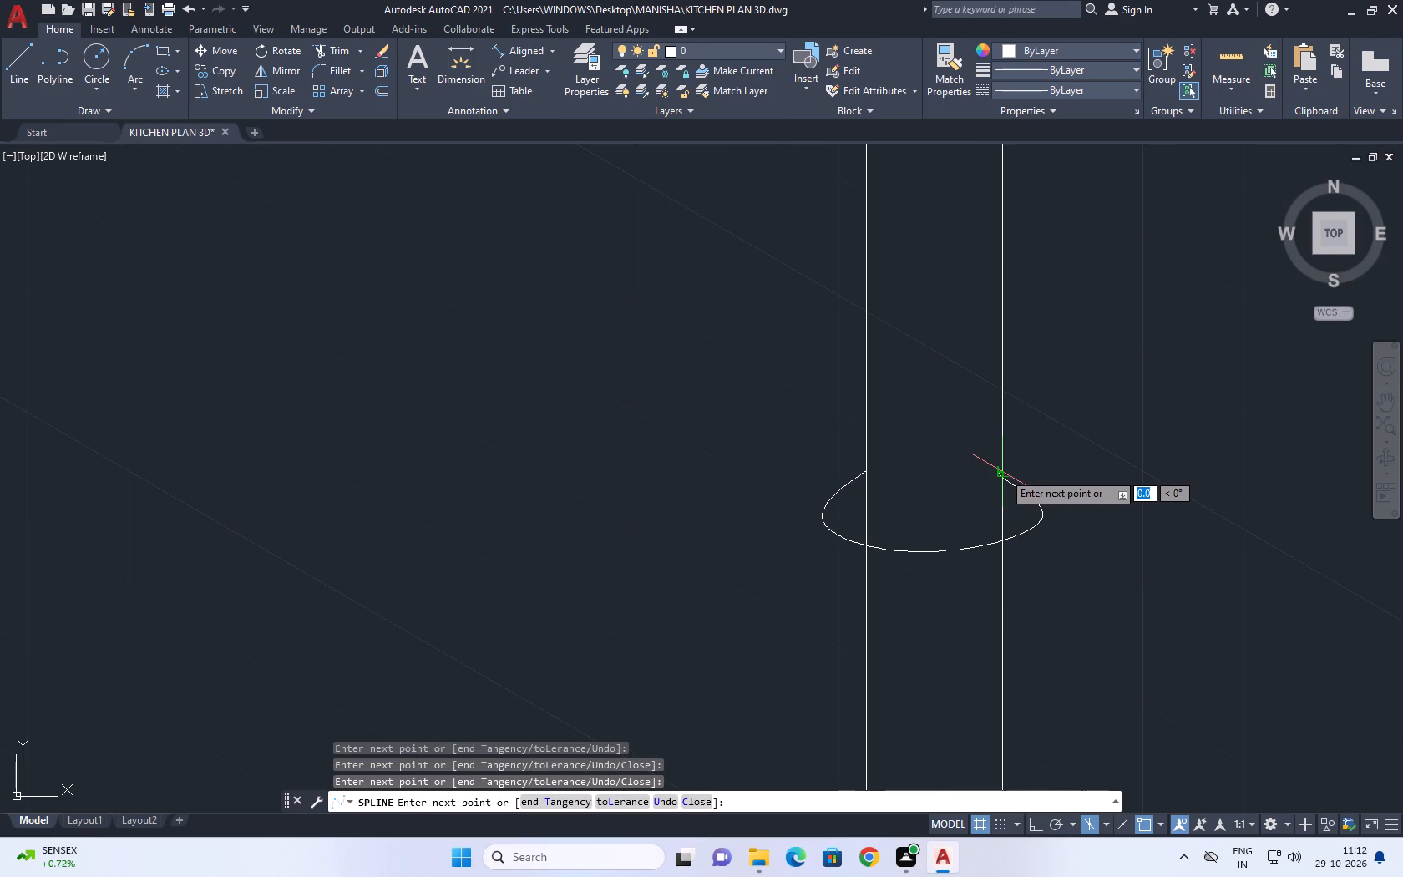
pyautogui.press('space')
# Trim the small hooked excess of the spline where it crosses the post's right line.
pyautogui.moveTo(1077, 539); pyautogui.dragTo(1056, 485, button='middle')
pyautogui.scroll(2, 996, 423)
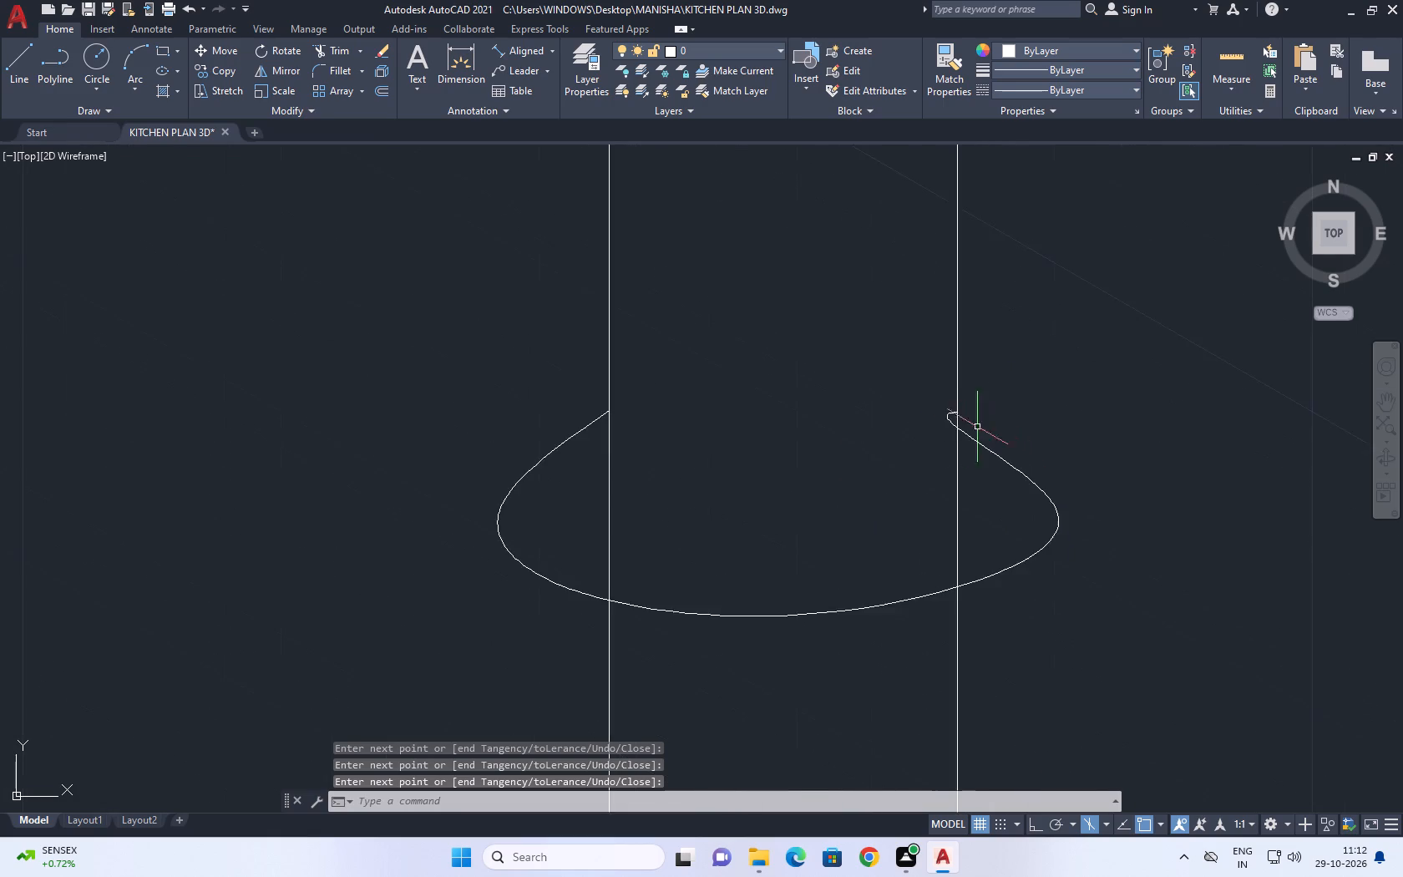
pyautogui.scroll(1, 942, 429)
pyautogui.write('tr')
pyautogui.press('space')
pyautogui.moveTo(957, 451); pyautogui.dragTo(957, 497, button='middle')
pyautogui.scroll(1, 961, 489)
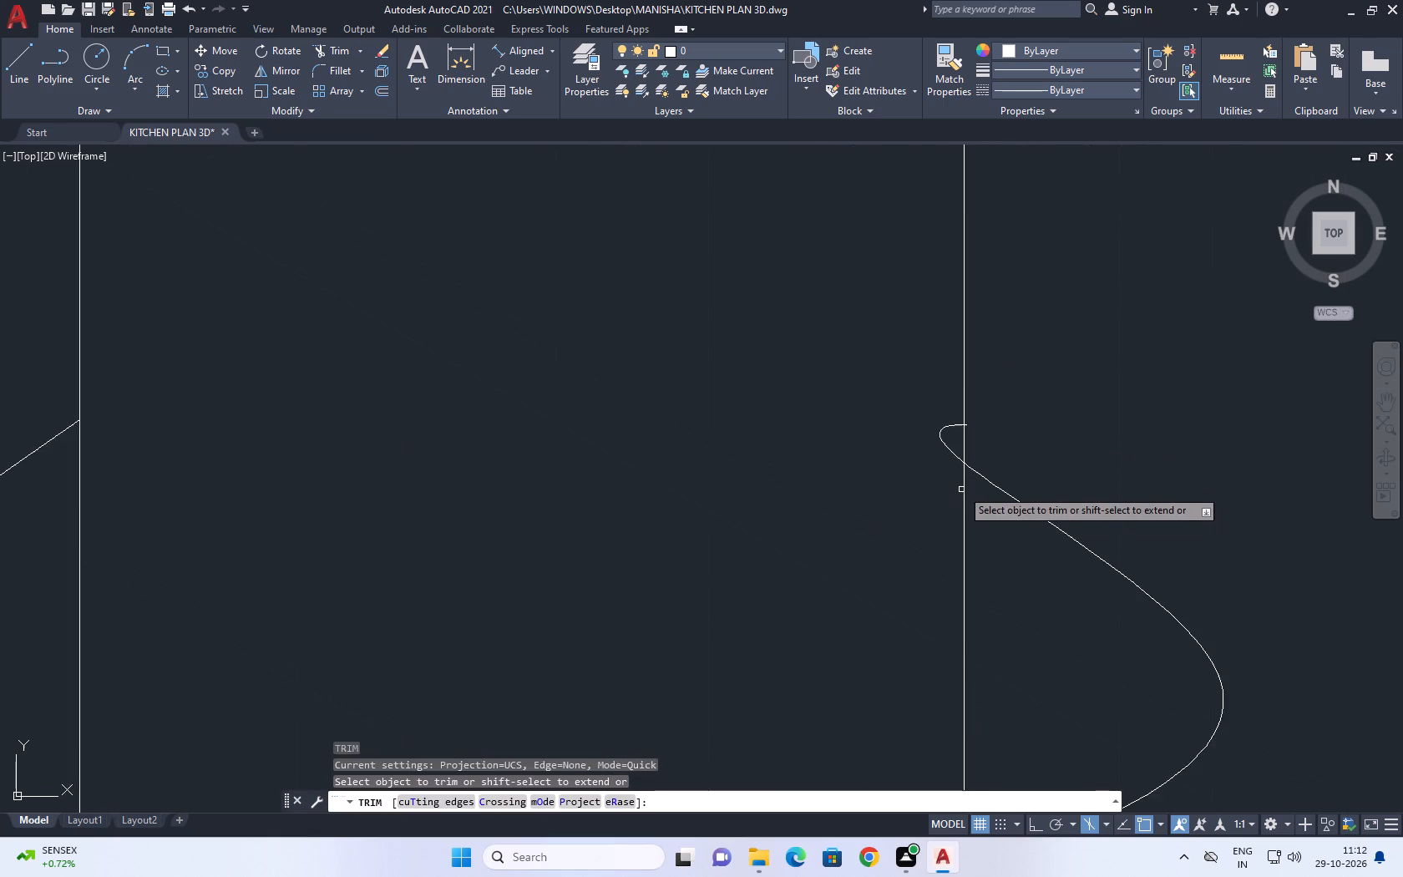
pyautogui.scroll(2, 961, 489)
pyautogui.click(955, 343)
pyautogui.click(945, 320)
pyautogui.scroll(1, 970, 343)
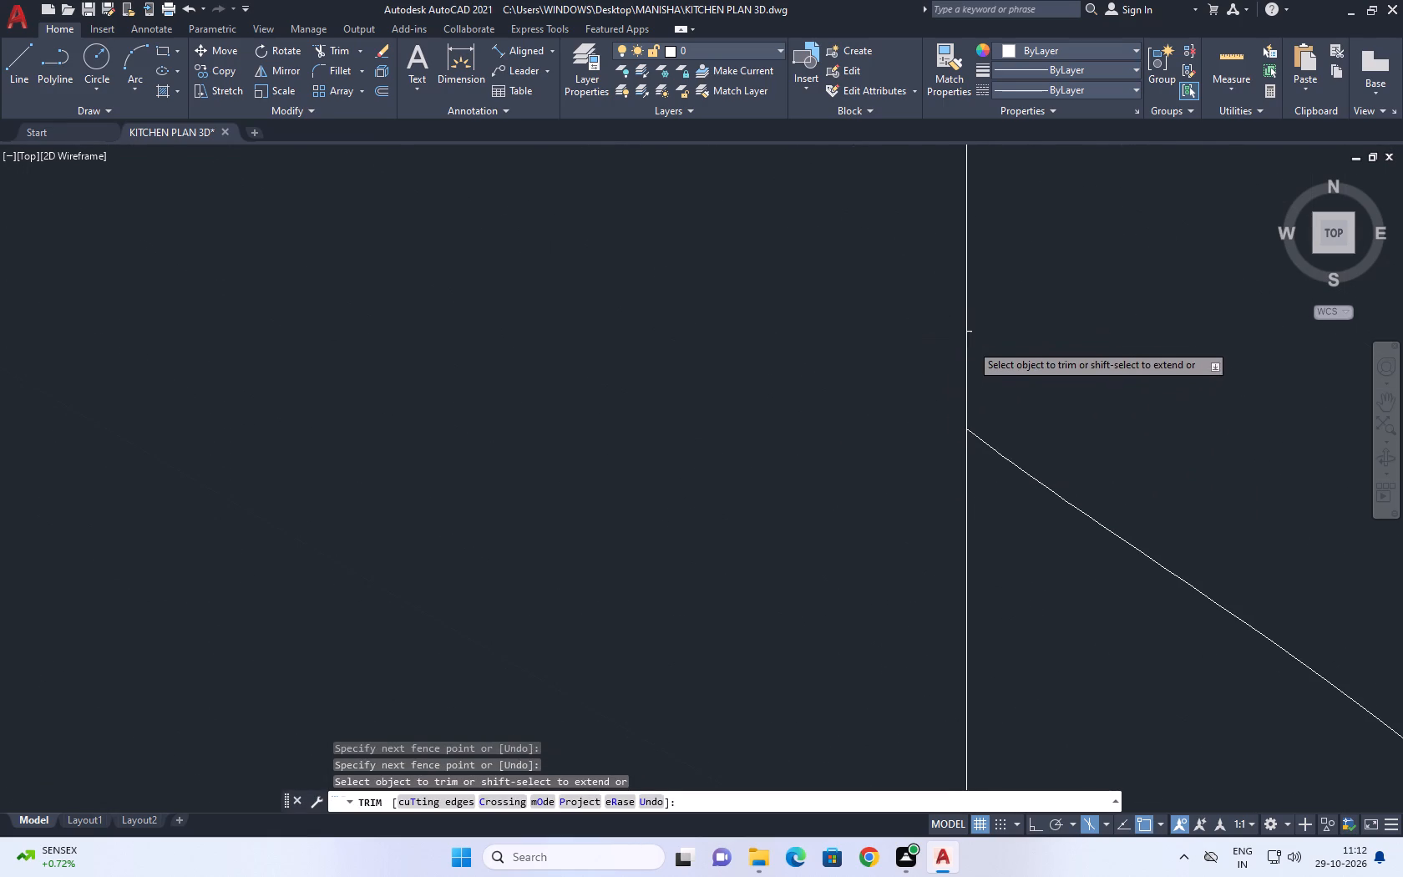
pyautogui.scroll(1, 970, 343)
pyautogui.click(967, 313)
pyautogui.scroll(-11, 966, 409)
pyautogui.press('Escape')
# Stretch the spline ring's bottom control vertex downward to deepen its front curve.
pyautogui.scroll(2, 877, 433)
pyautogui.moveTo(961, 469); pyautogui.dragTo(953, 480)
pyautogui.click(919, 512)
pyautogui.moveTo(1021, 492); pyautogui.dragTo(957, 473, button='middle')
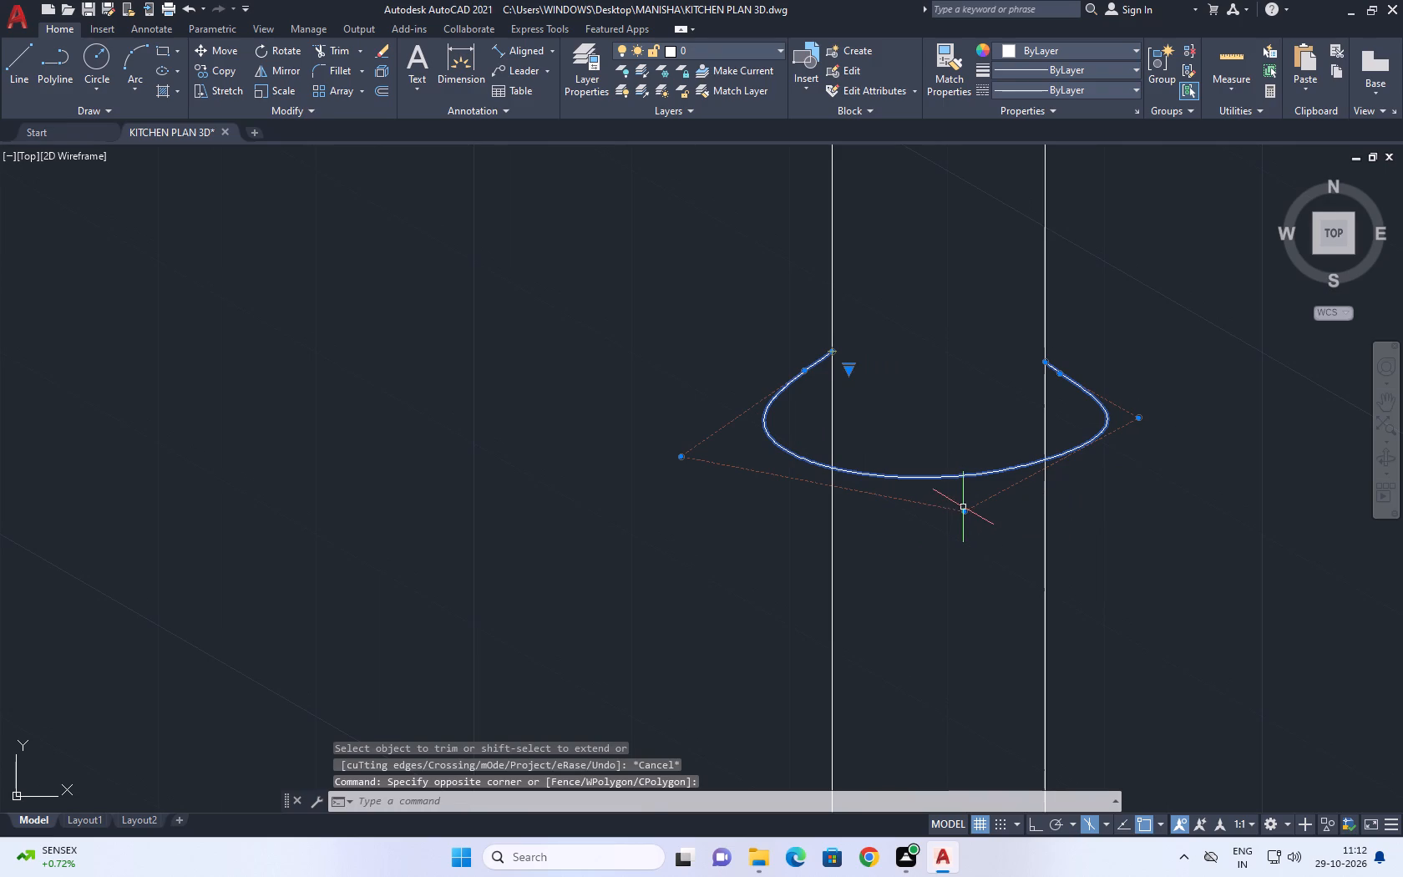
pyautogui.click(965, 509)
pyautogui.click(966, 557)
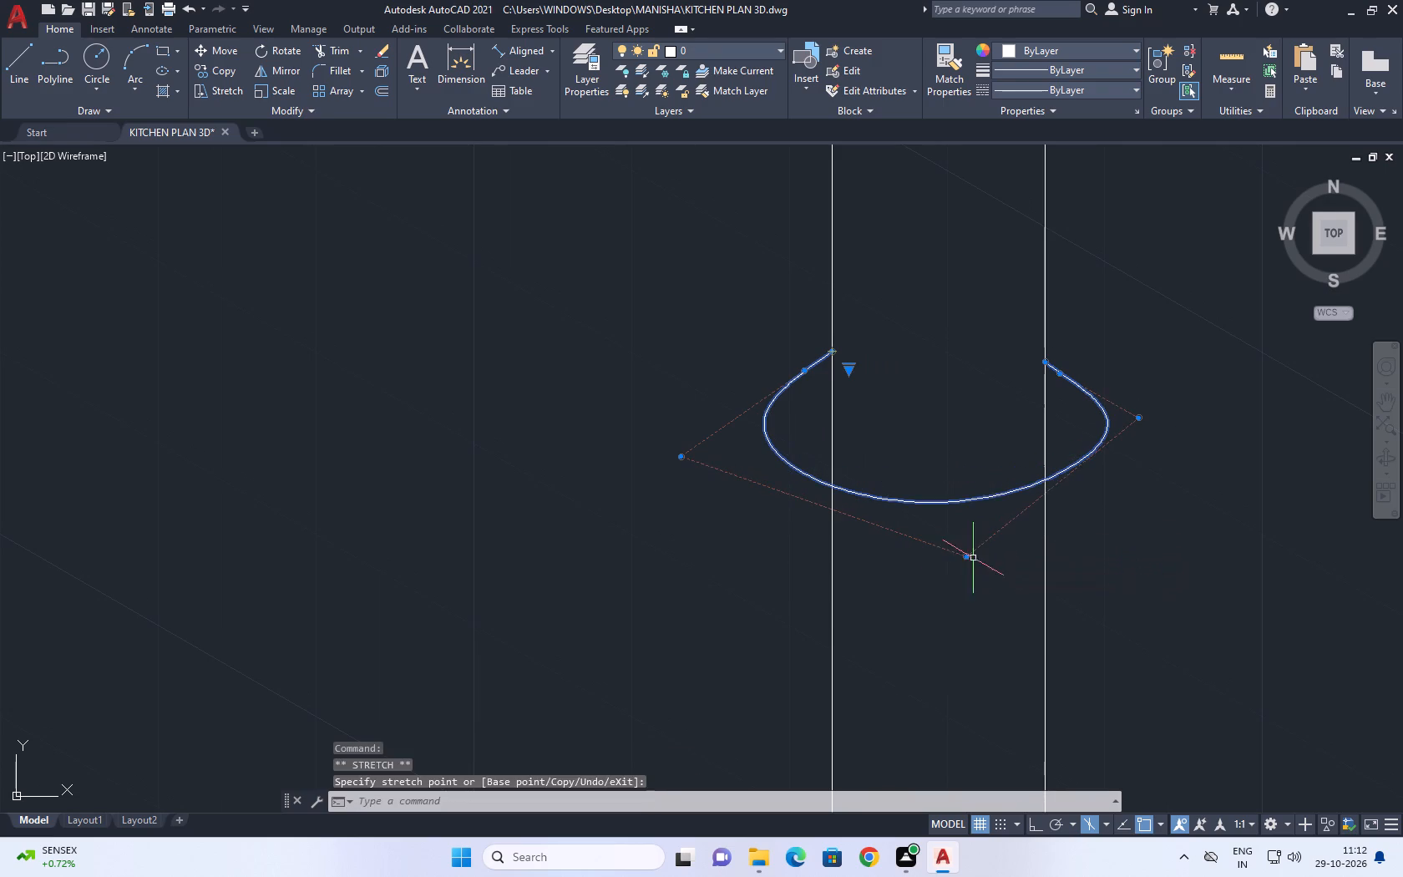
pyautogui.press('Escape')
# Copy the spline ring a short distance down the post.
pyautogui.moveTo(997, 504); pyautogui.dragTo(978, 388, button='middle')
pyautogui.click(928, 430)
pyautogui.click(887, 337)
pyautogui.moveTo(886, 312); pyautogui.dragTo(877, 478, button='middle')
pyautogui.press('c')
pyautogui.press('o')
pyautogui.press('space')
pyautogui.click(874, 458)
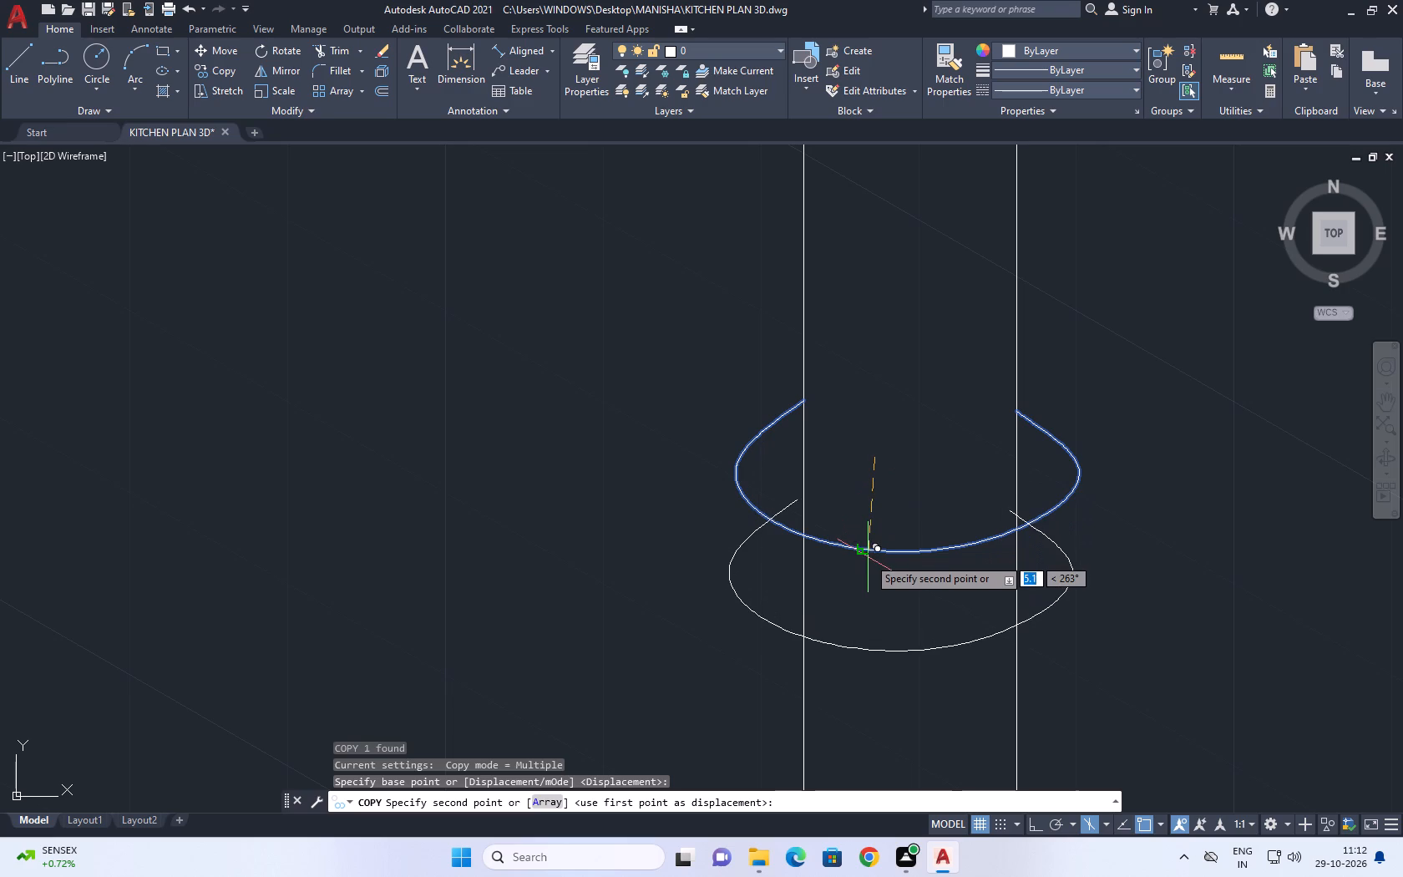
pyautogui.click(868, 557)
pyautogui.press('Escape')
pyautogui.middleClick(755, 450)
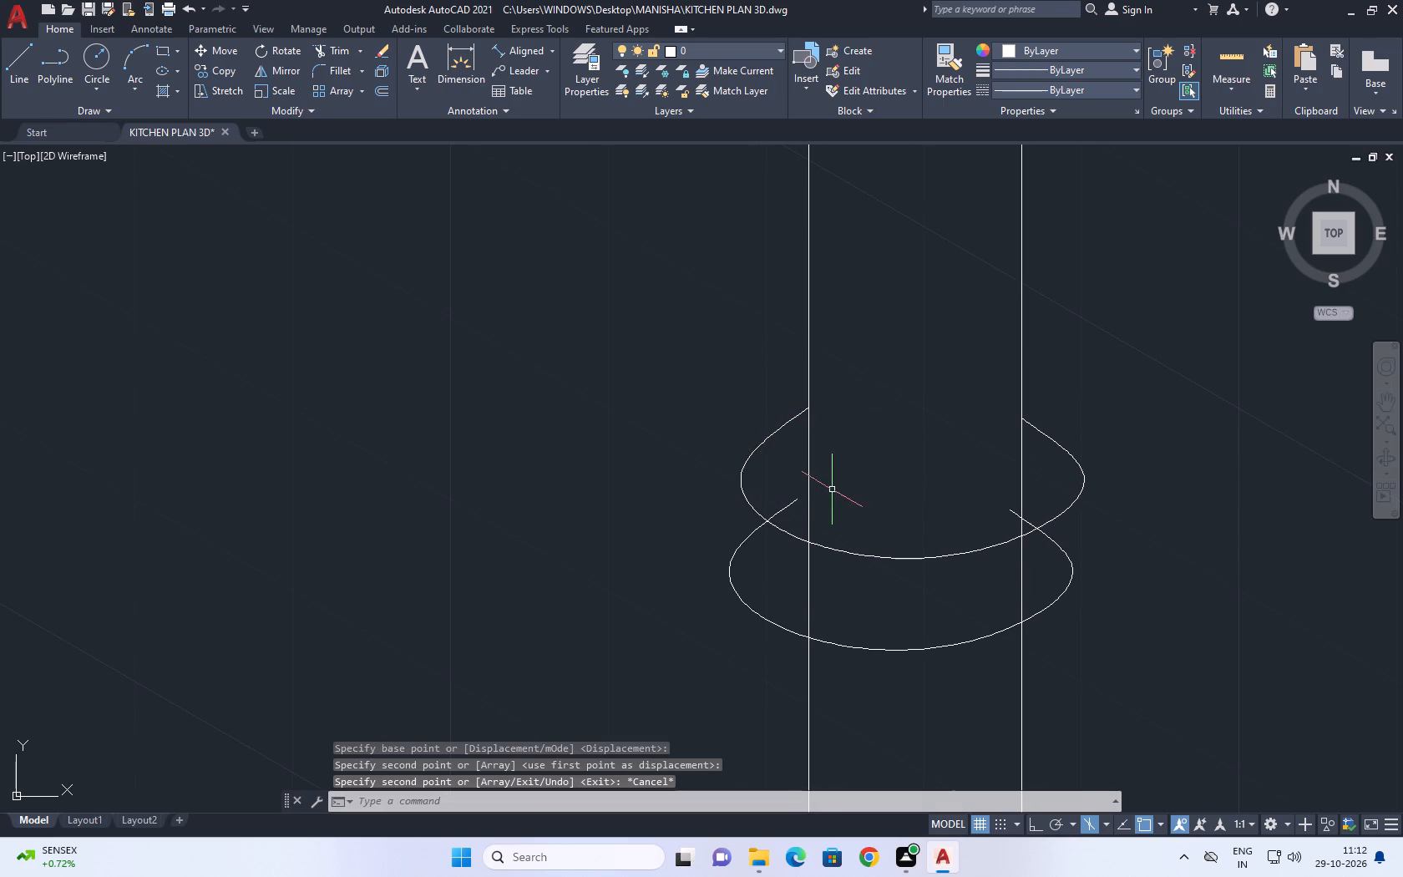
# Fit the copied ring to the post by extending its left end and trimming its right end at the post lines.
pyautogui.write('ex')
pyautogui.press('space')
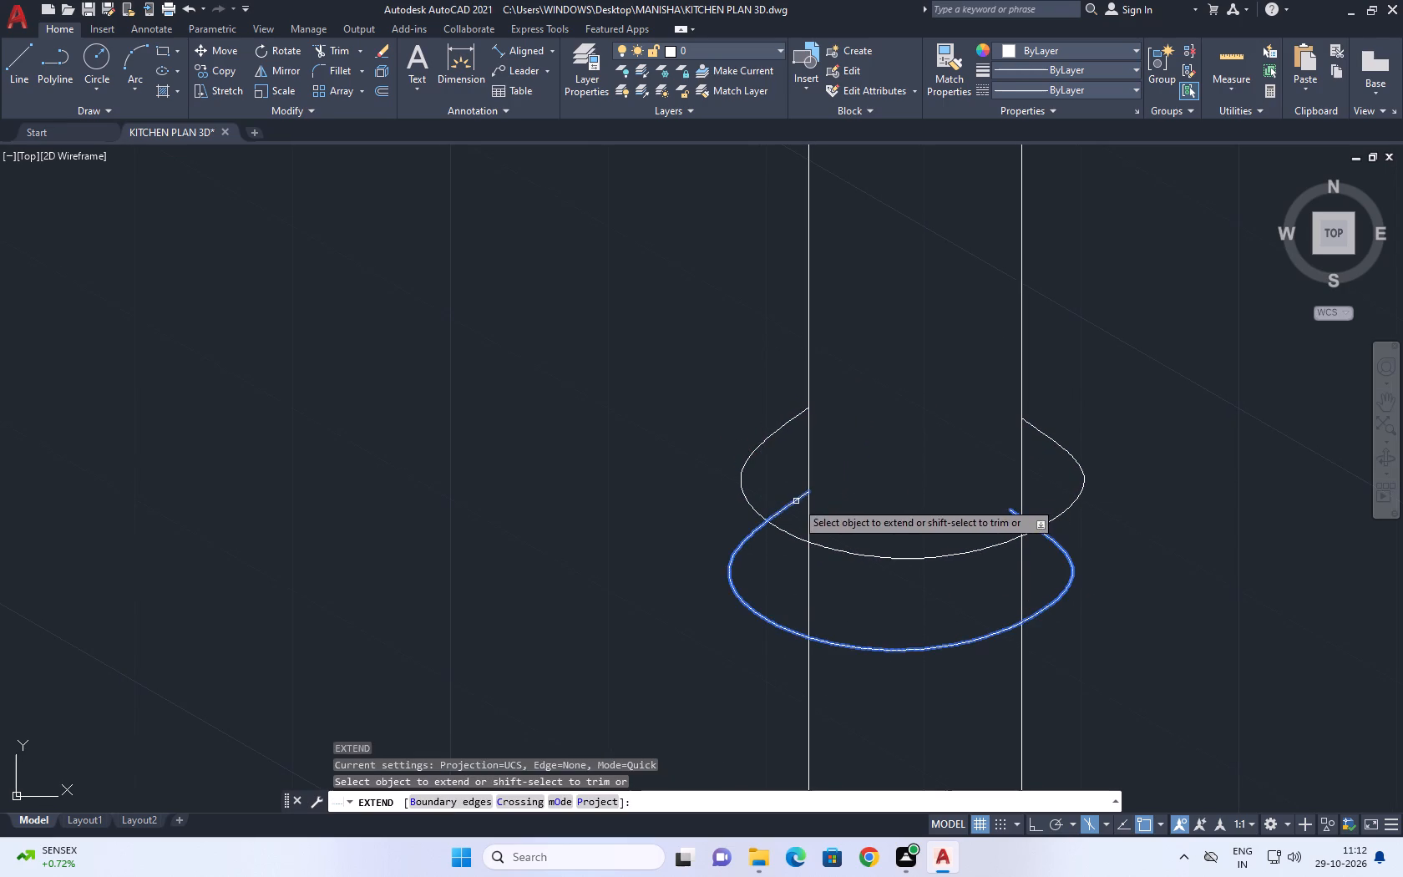
pyautogui.click(796, 501)
pyautogui.press('Escape')
pyautogui.write('tr')
pyautogui.press('space')
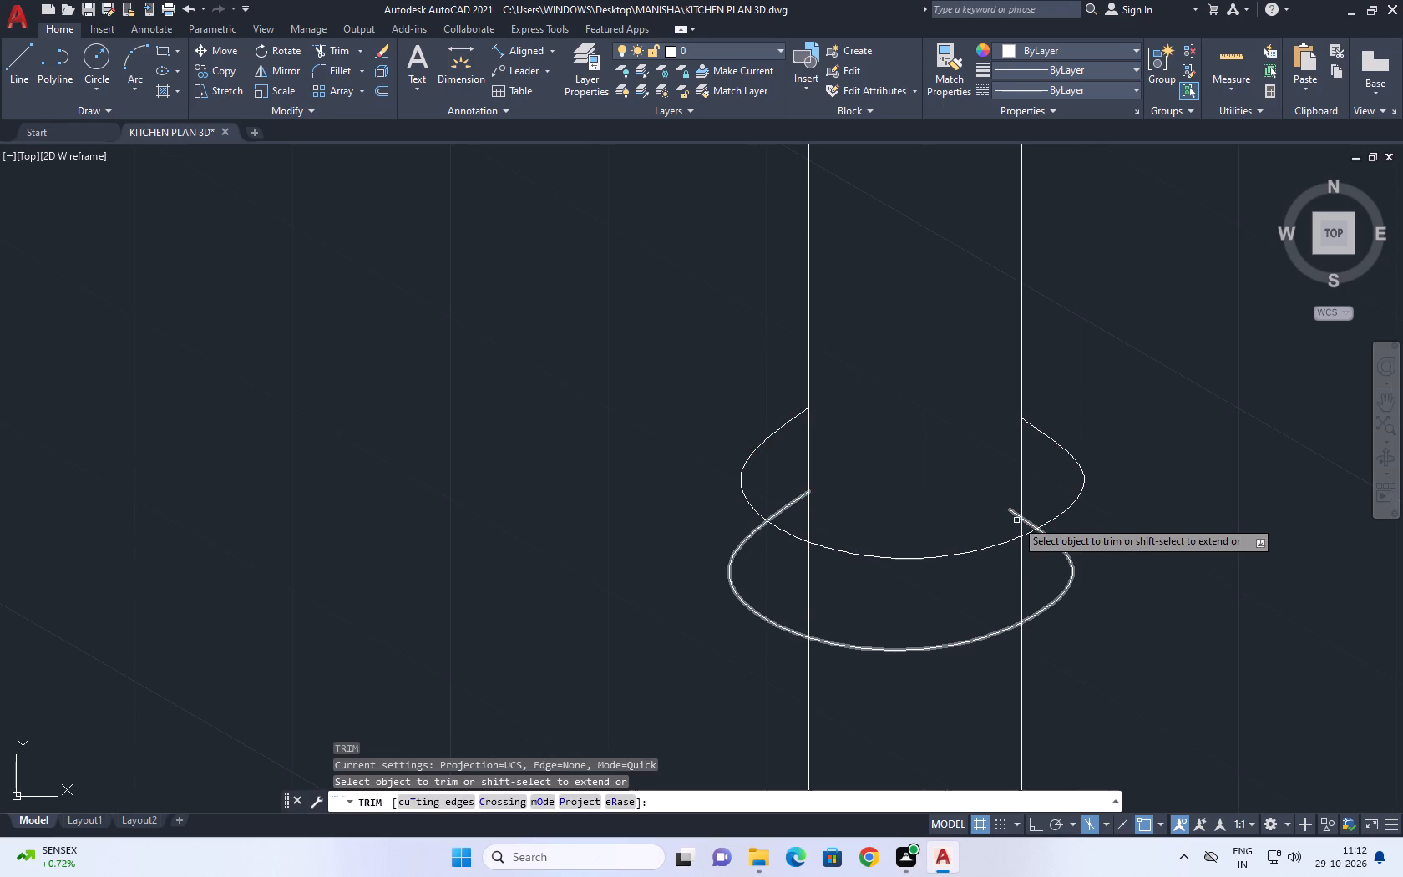
pyautogui.click(1016, 514)
pyautogui.press('Escape')
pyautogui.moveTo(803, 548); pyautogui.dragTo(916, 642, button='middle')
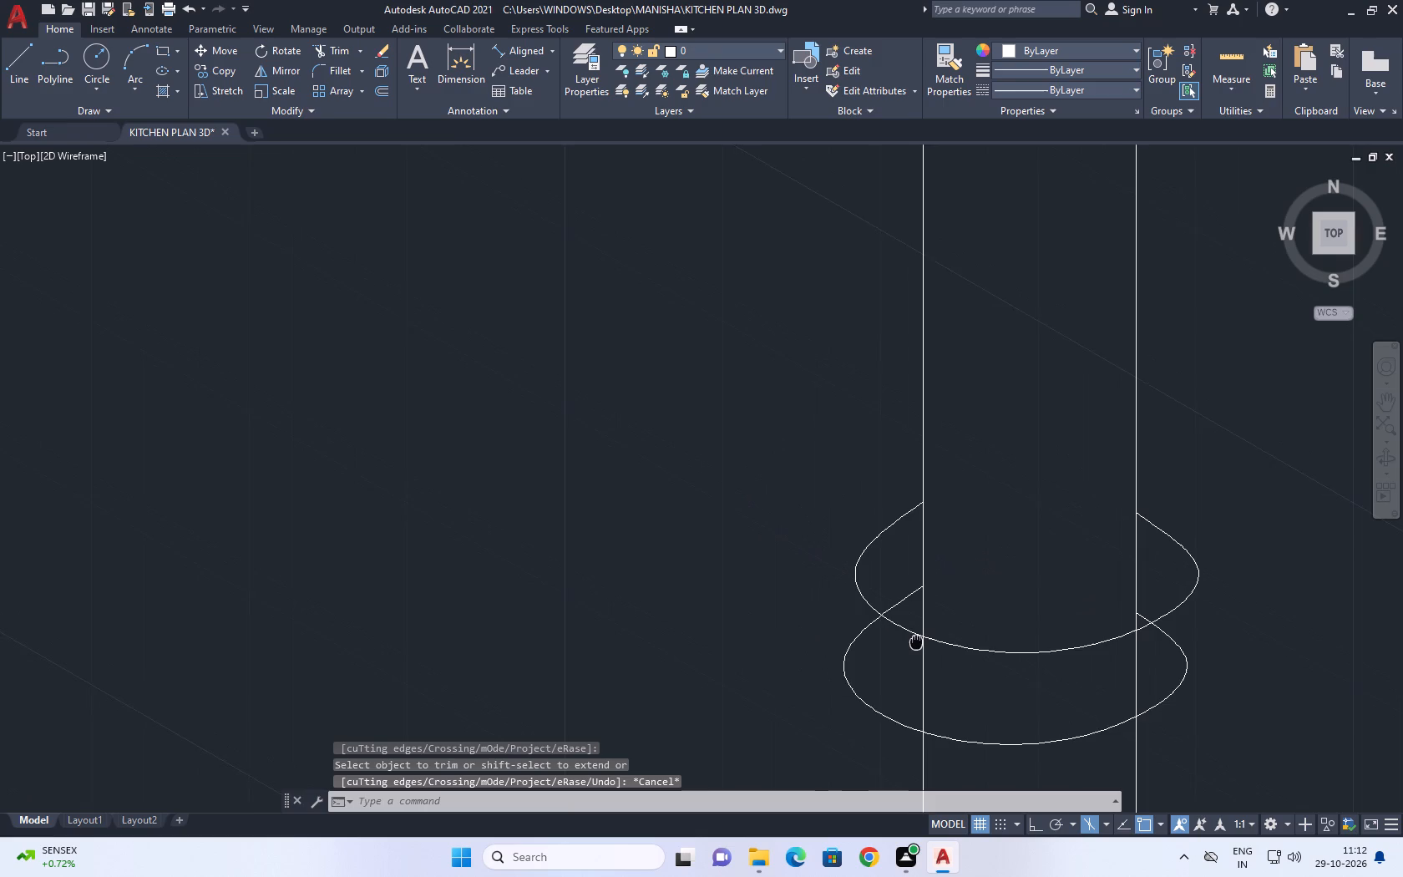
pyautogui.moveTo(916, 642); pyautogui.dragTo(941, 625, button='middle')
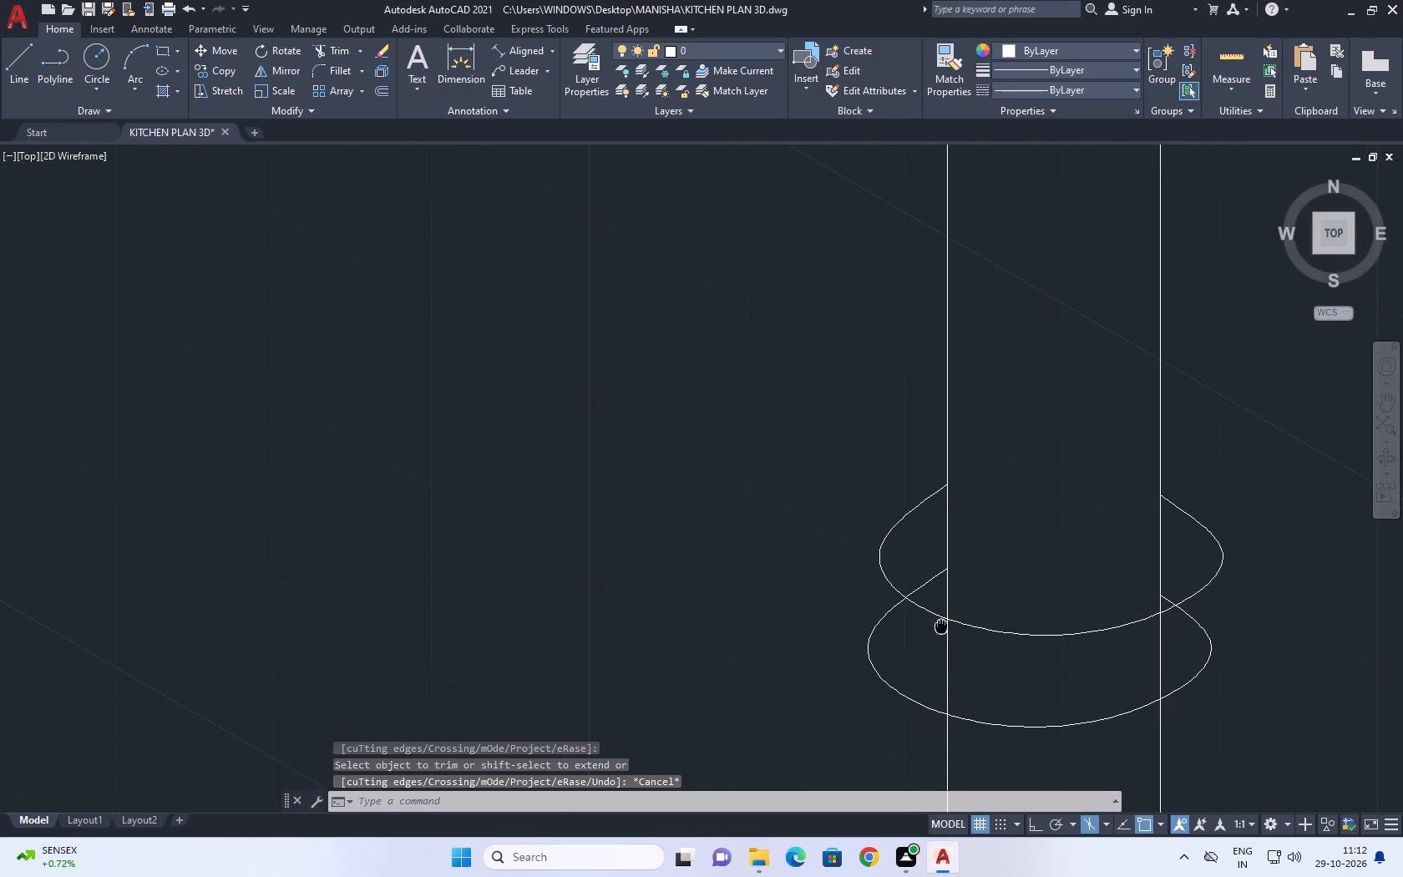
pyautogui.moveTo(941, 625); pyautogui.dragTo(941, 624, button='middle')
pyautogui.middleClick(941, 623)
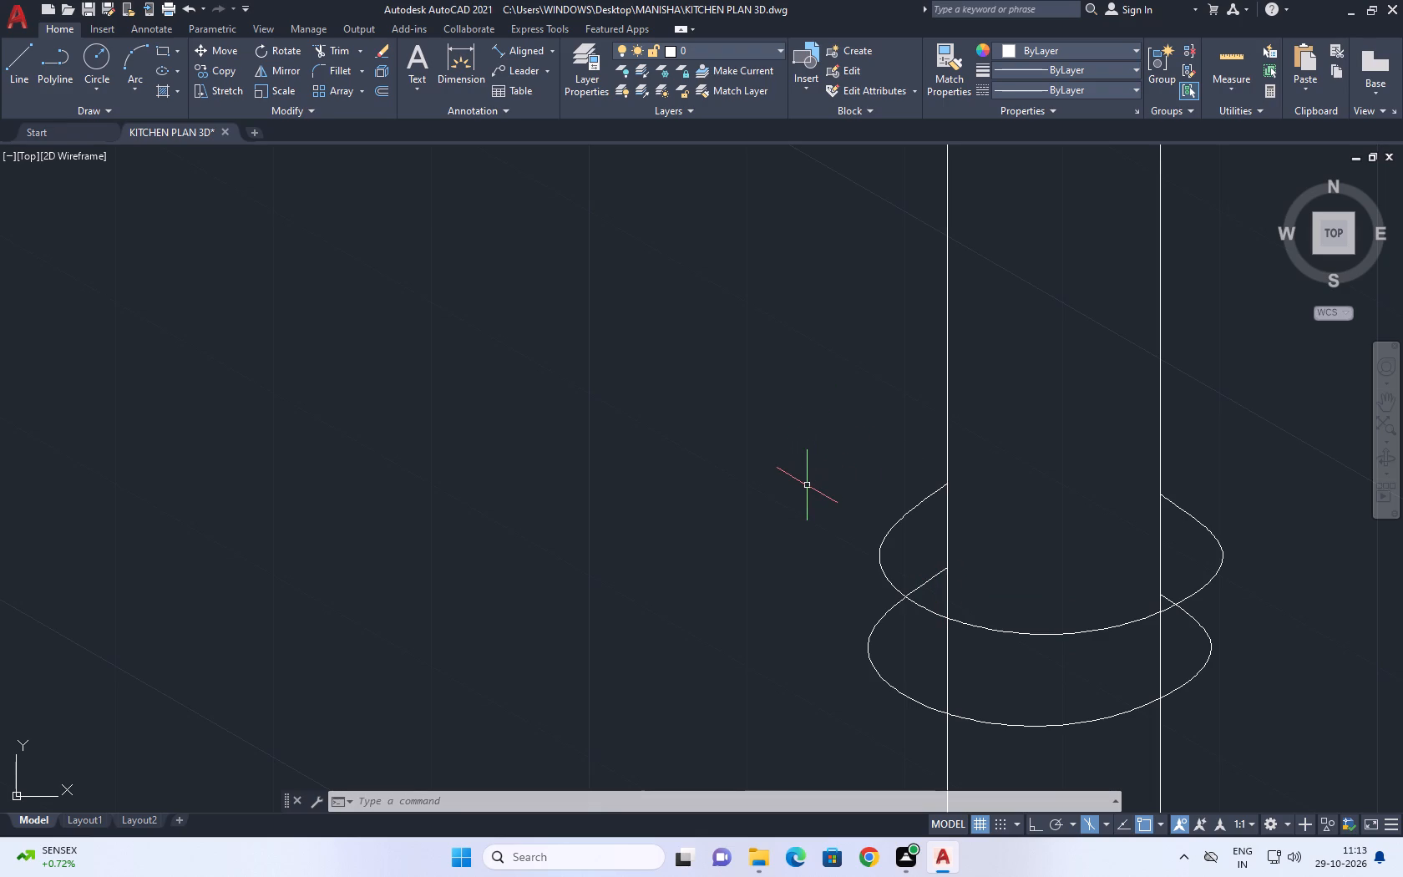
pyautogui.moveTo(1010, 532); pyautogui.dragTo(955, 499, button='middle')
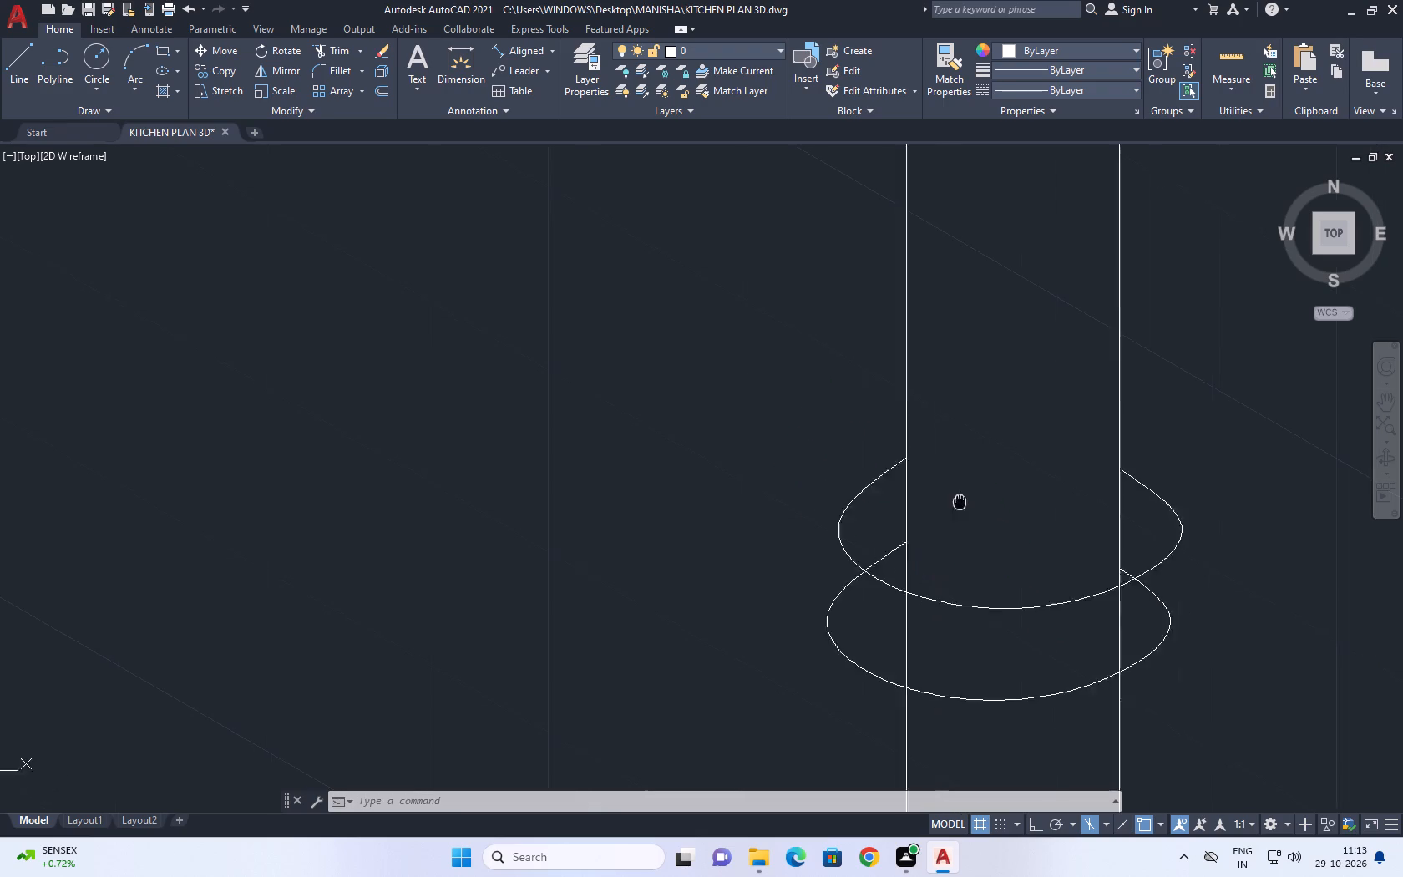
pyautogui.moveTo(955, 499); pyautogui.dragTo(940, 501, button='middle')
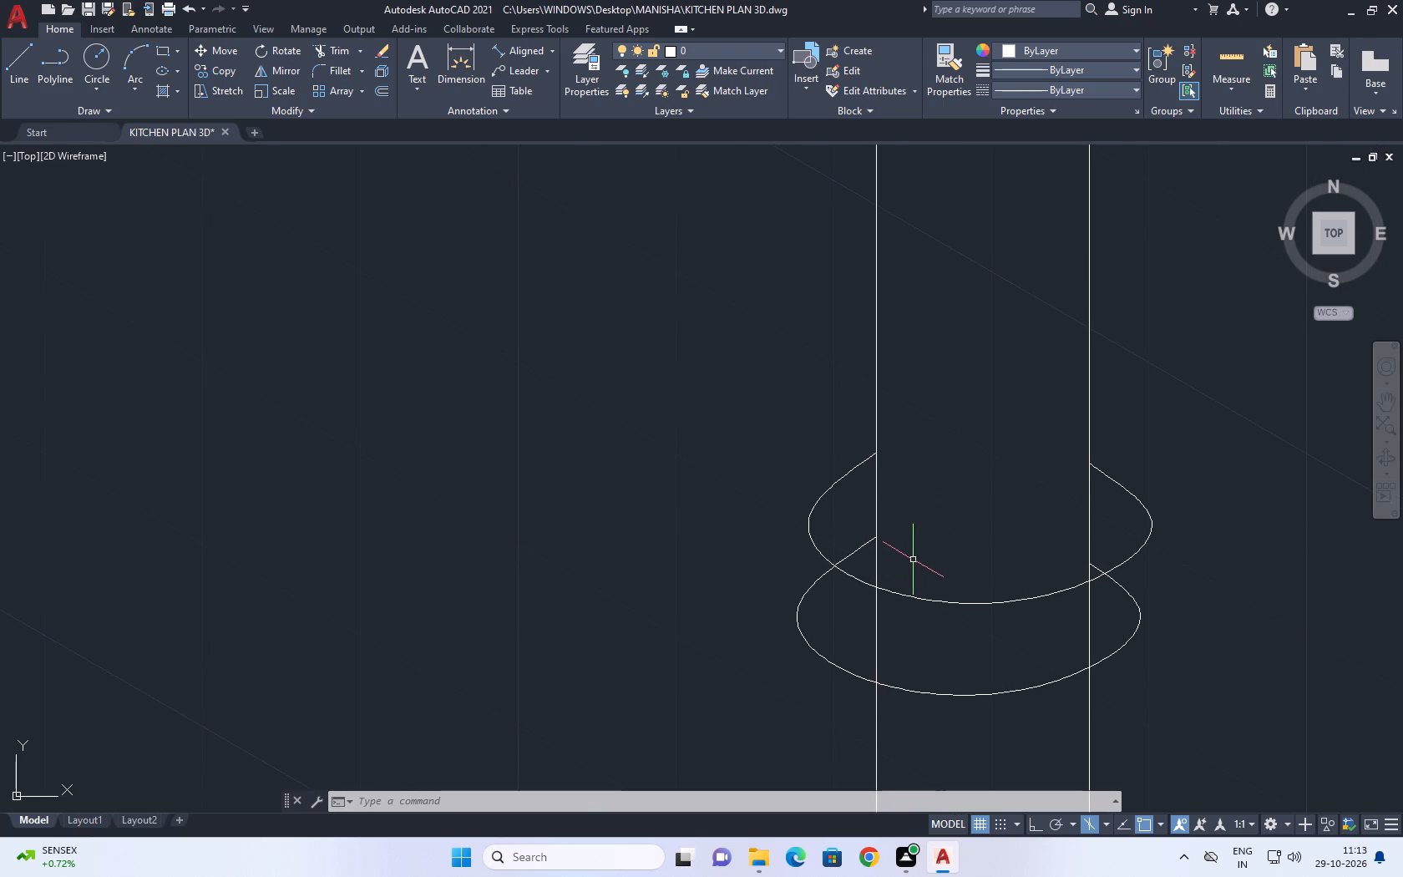
# Draw a three-point arc below the seat from the top of the post's right line to the seat ellipse's right edge.
pyautogui.scroll(-4, 909, 535)
pyautogui.moveTo(947, 398); pyautogui.dragTo(844, 479, button='middle')
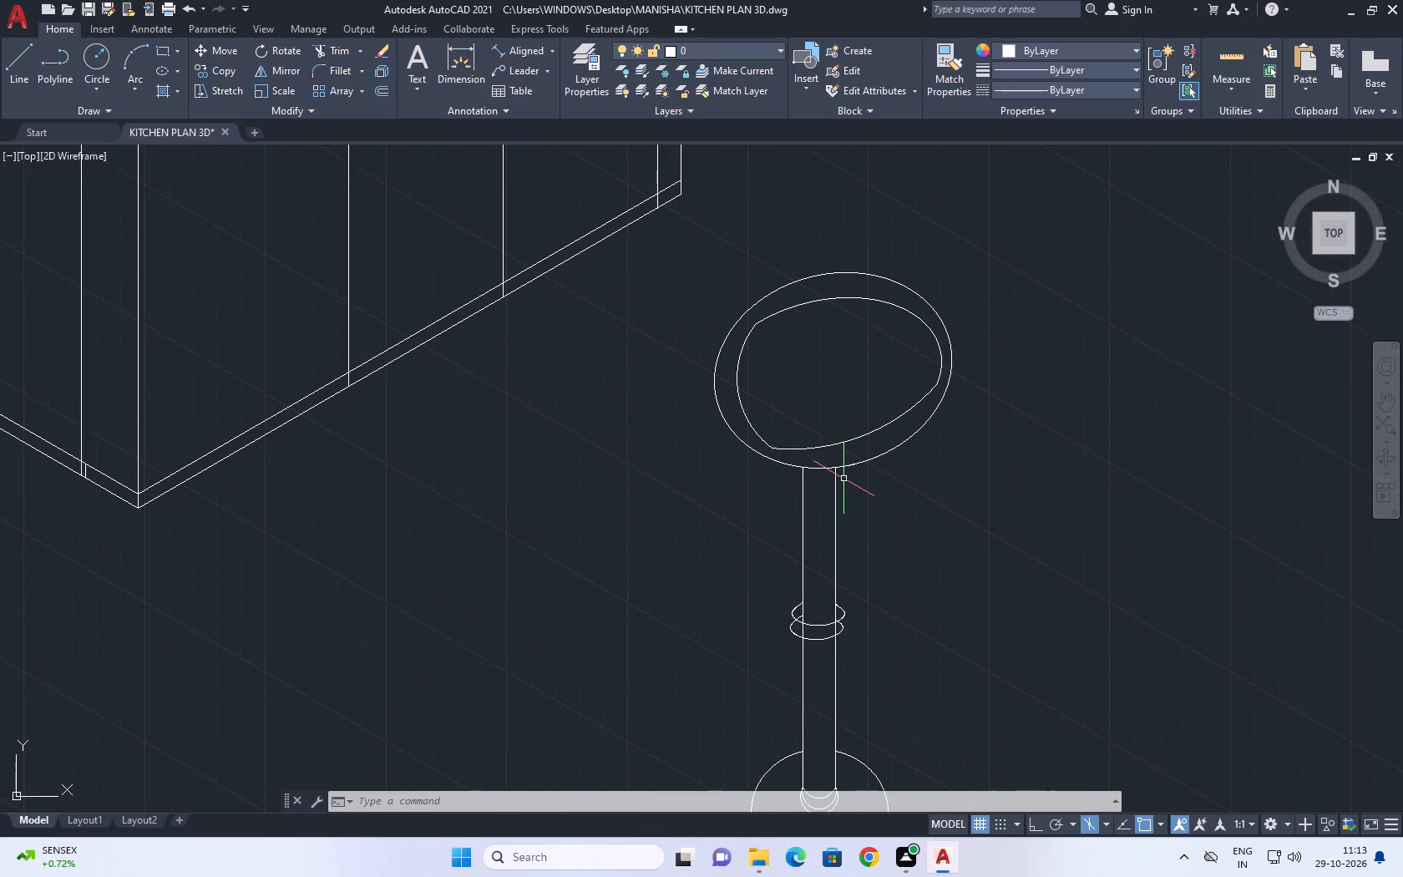
pyautogui.press('a')
pyautogui.press('space')
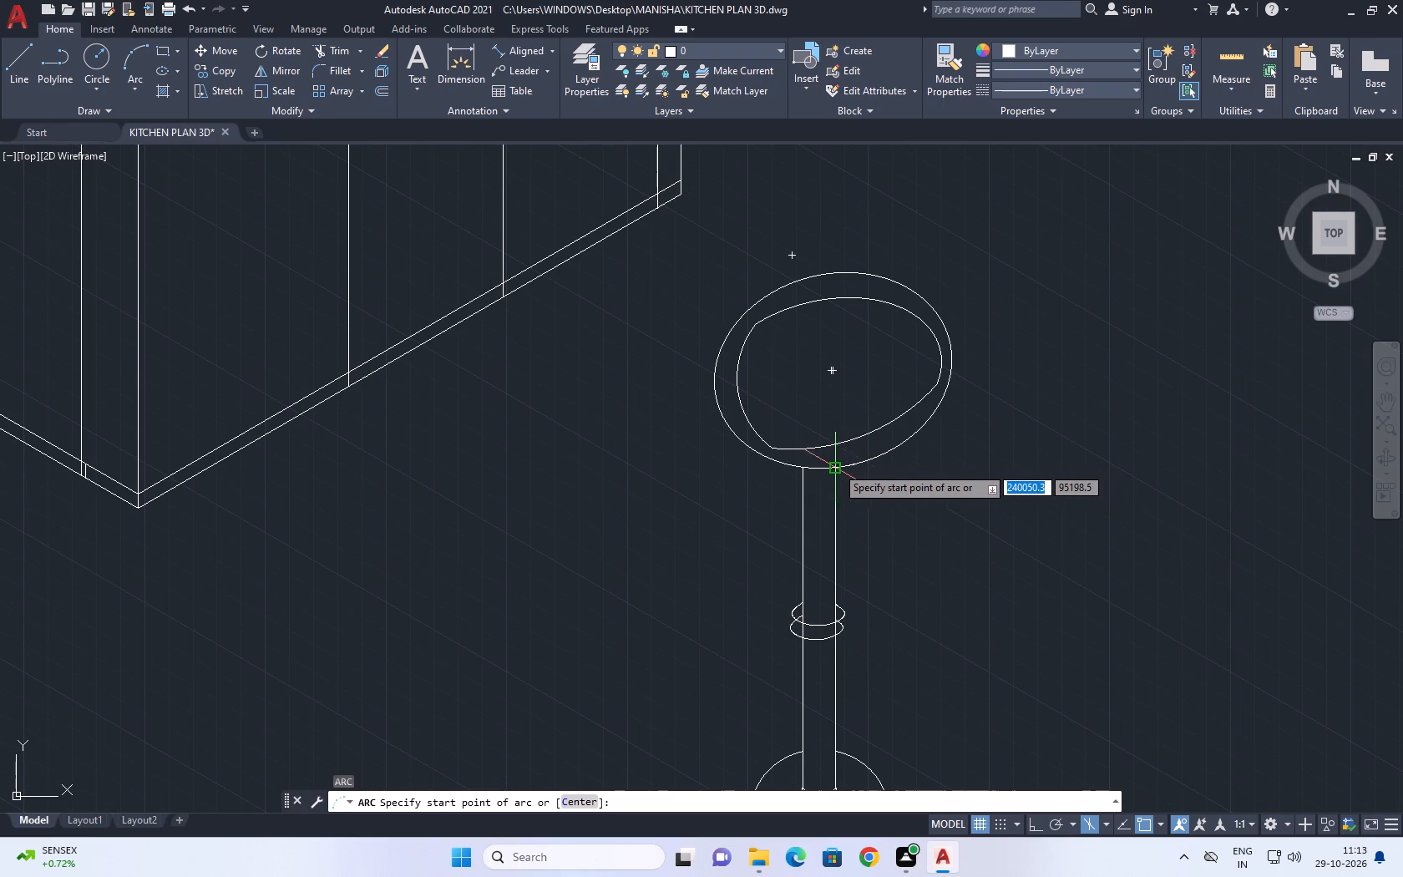
pyautogui.scroll(1, 836, 466)
pyautogui.moveTo(843, 494); pyautogui.dragTo(841, 496, button='middle')
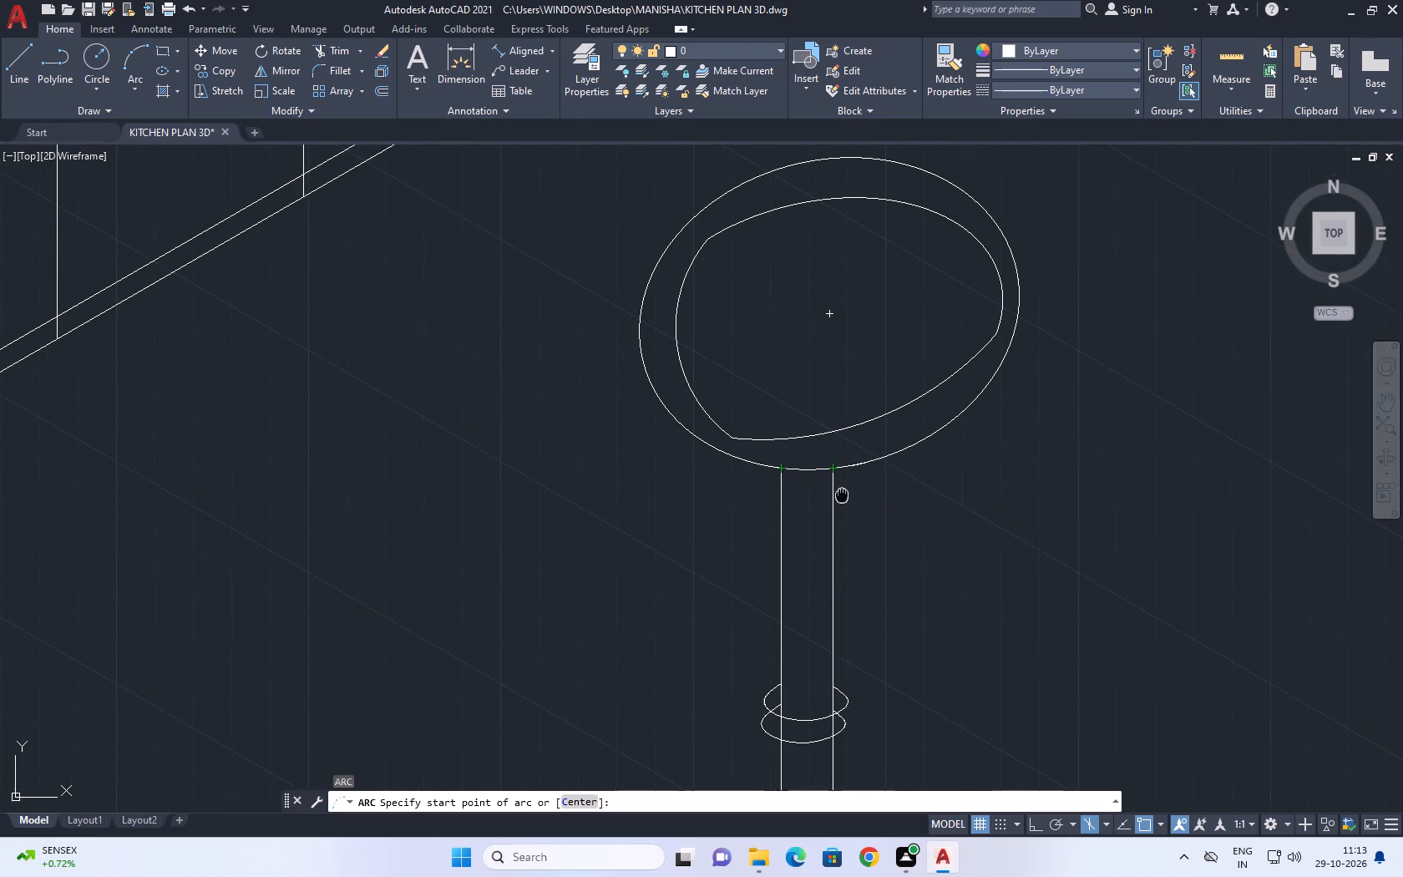
pyautogui.moveTo(841, 496); pyautogui.dragTo(828, 499, button='middle')
pyautogui.click(823, 475)
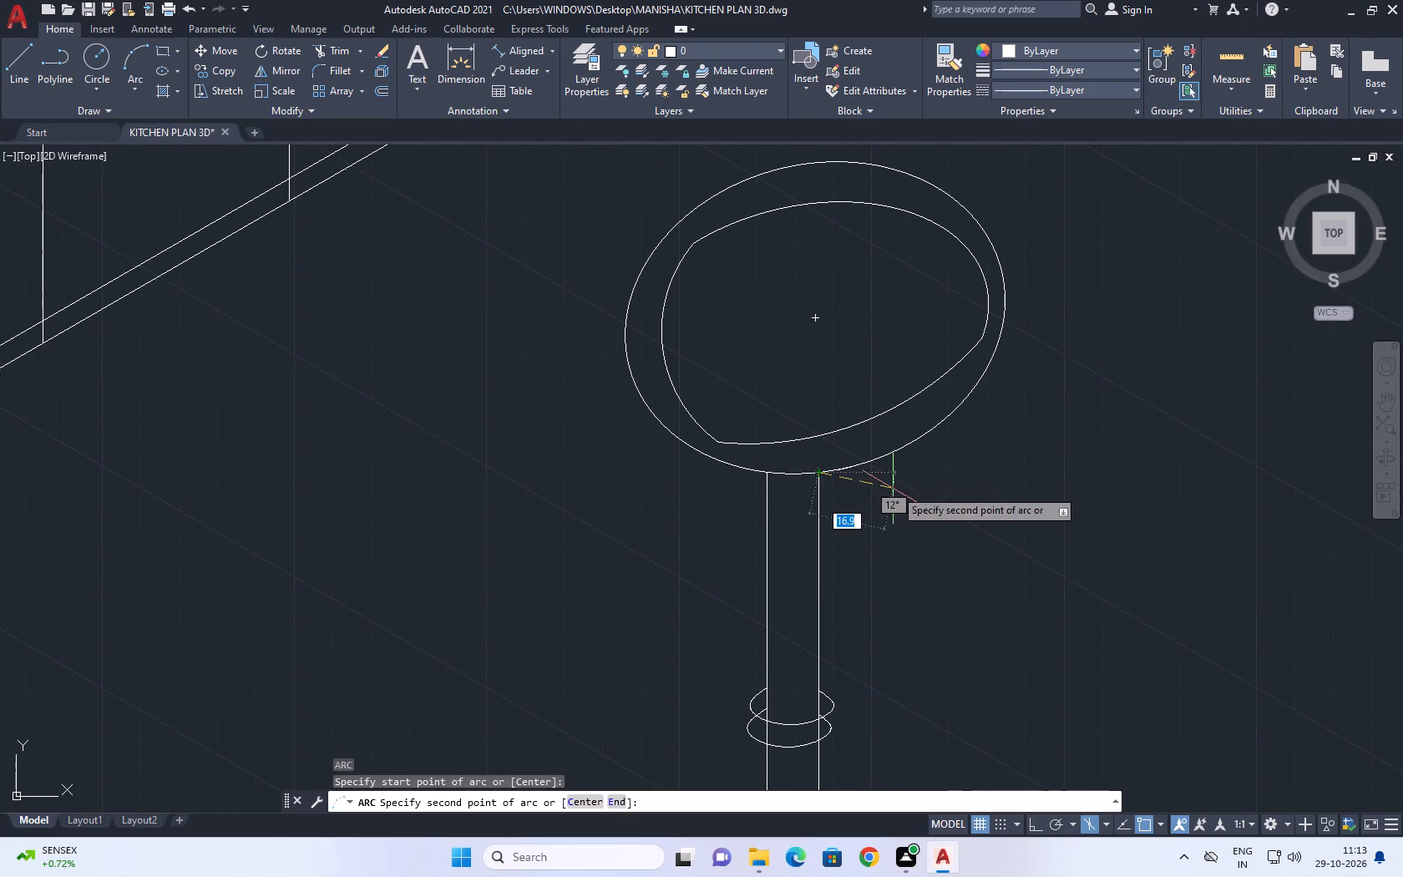
pyautogui.click(938, 459)
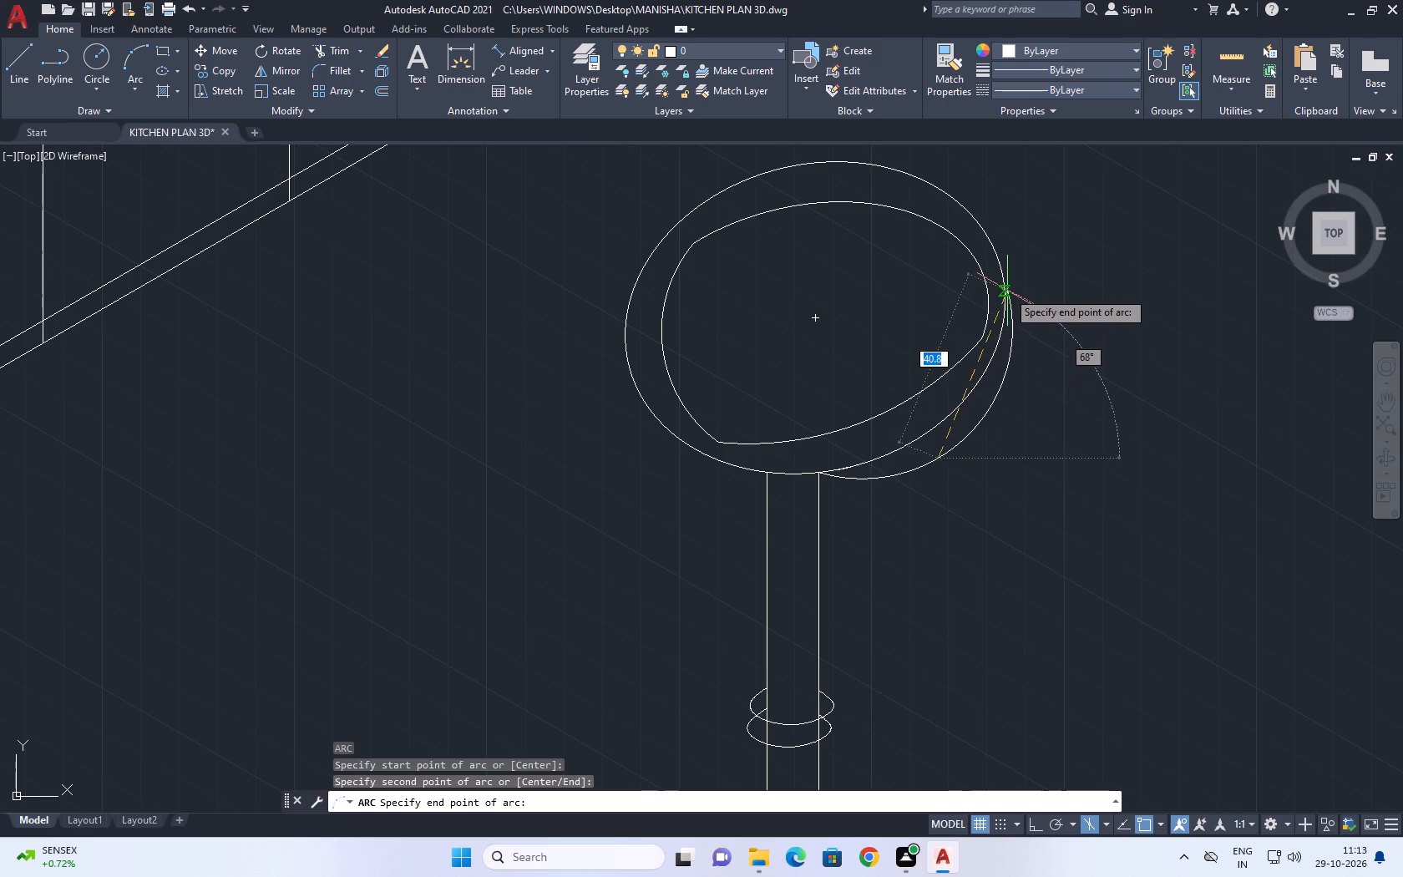
pyautogui.click(1004, 284)
pyautogui.scroll(-2, 951, 447)
pyautogui.moveTo(950, 514); pyautogui.dragTo(993, 468, button='middle')
# Stretch the arc's lower endpoint across to the post's left line, slightly below the seat.
pyautogui.scroll(2, 987, 462)
pyautogui.scroll(1, 922, 378)
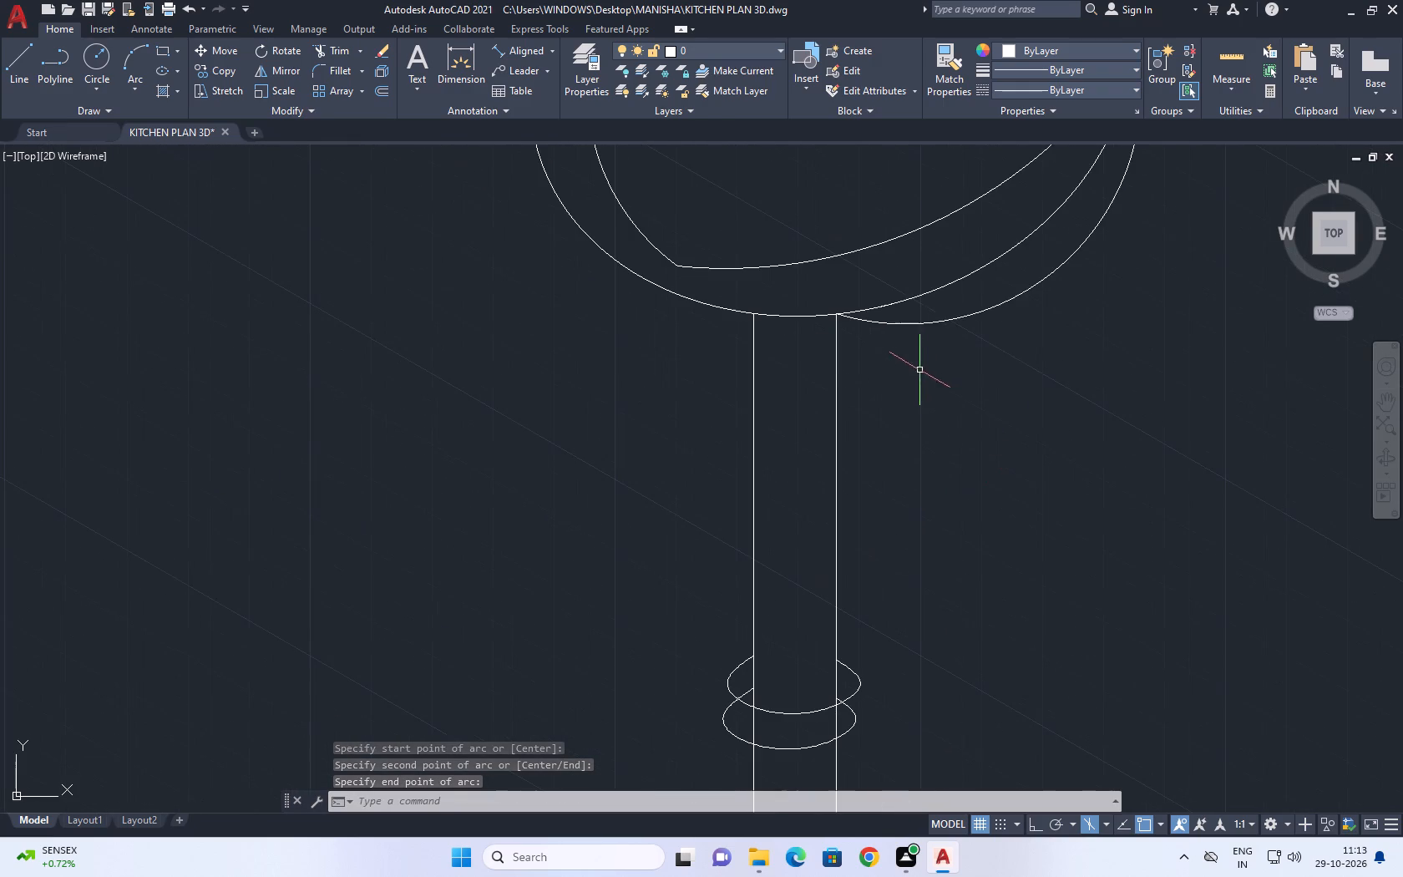
pyautogui.click(940, 322)
pyautogui.click(838, 314)
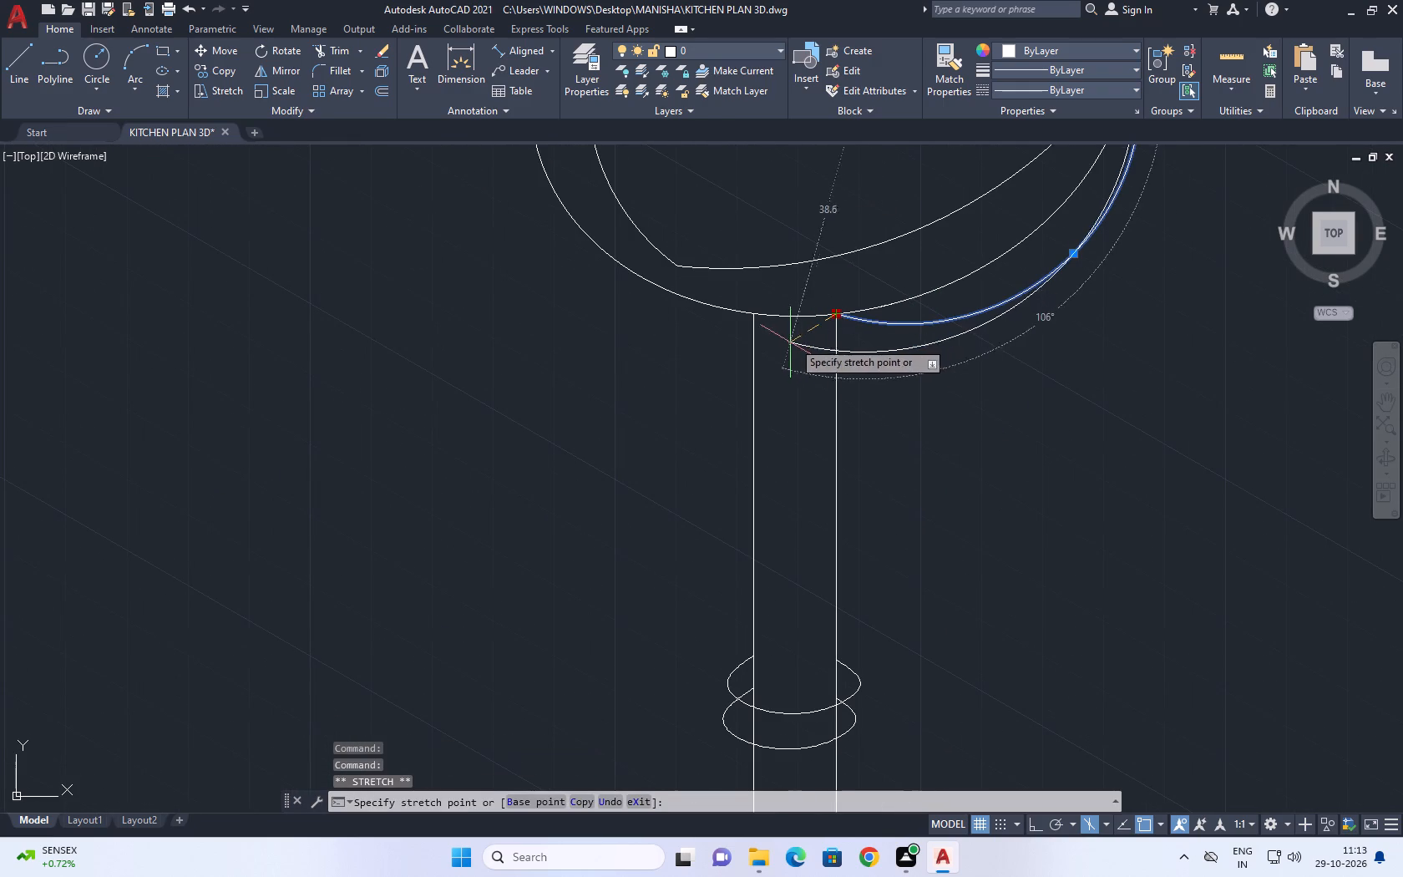
pyautogui.click(757, 347)
pyautogui.moveTo(818, 340); pyautogui.dragTo(830, 416, button='middle')
pyautogui.press('Escape')
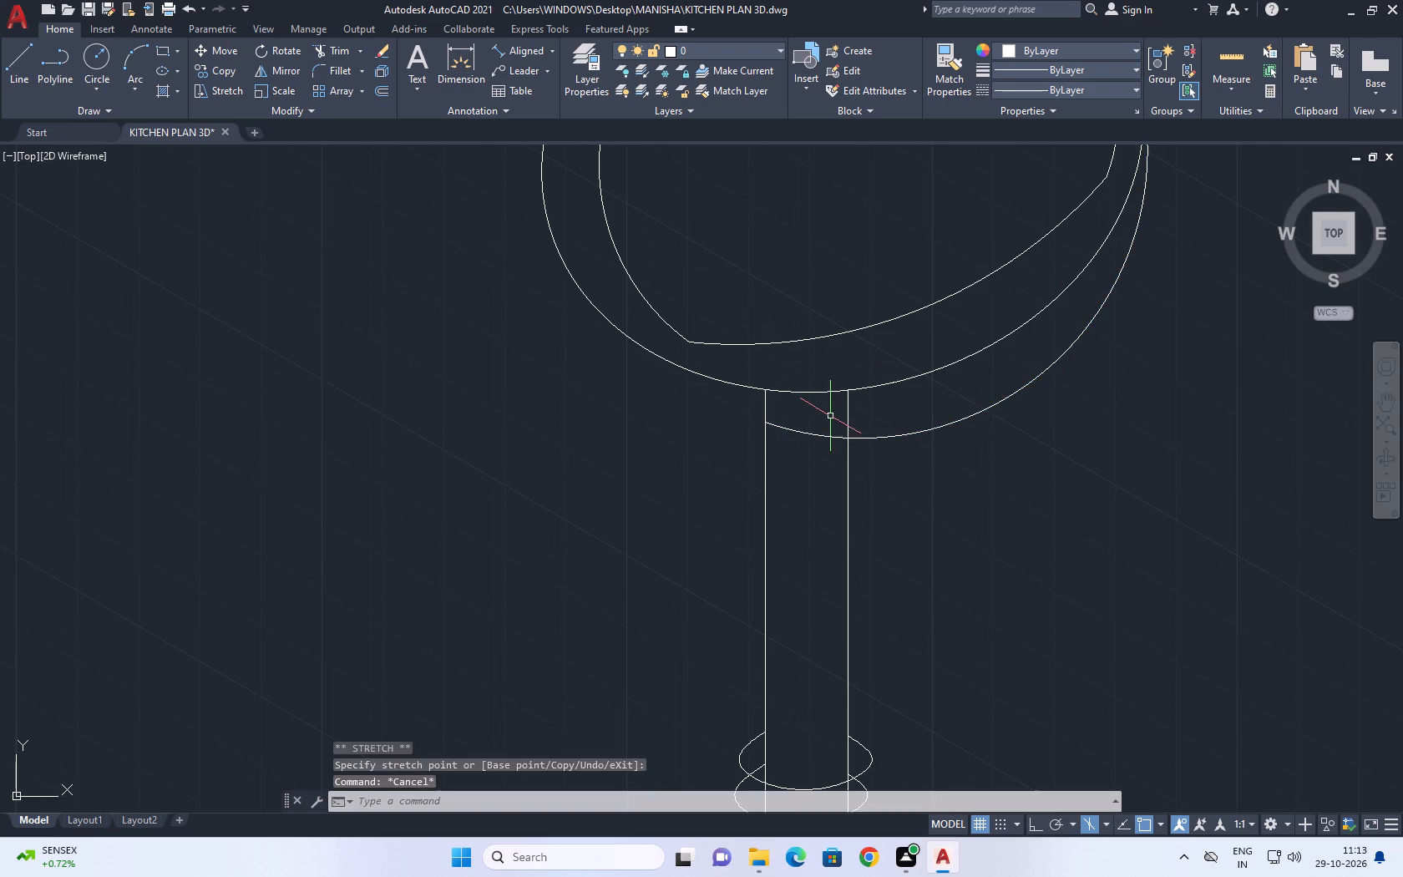
# Trim the piece of the post's right line between the seat ellipse and the new arc.
pyautogui.write('tr')
pyautogui.press('space')
pyautogui.click(834, 414)
pyautogui.click(850, 410)
pyautogui.press('Escape')
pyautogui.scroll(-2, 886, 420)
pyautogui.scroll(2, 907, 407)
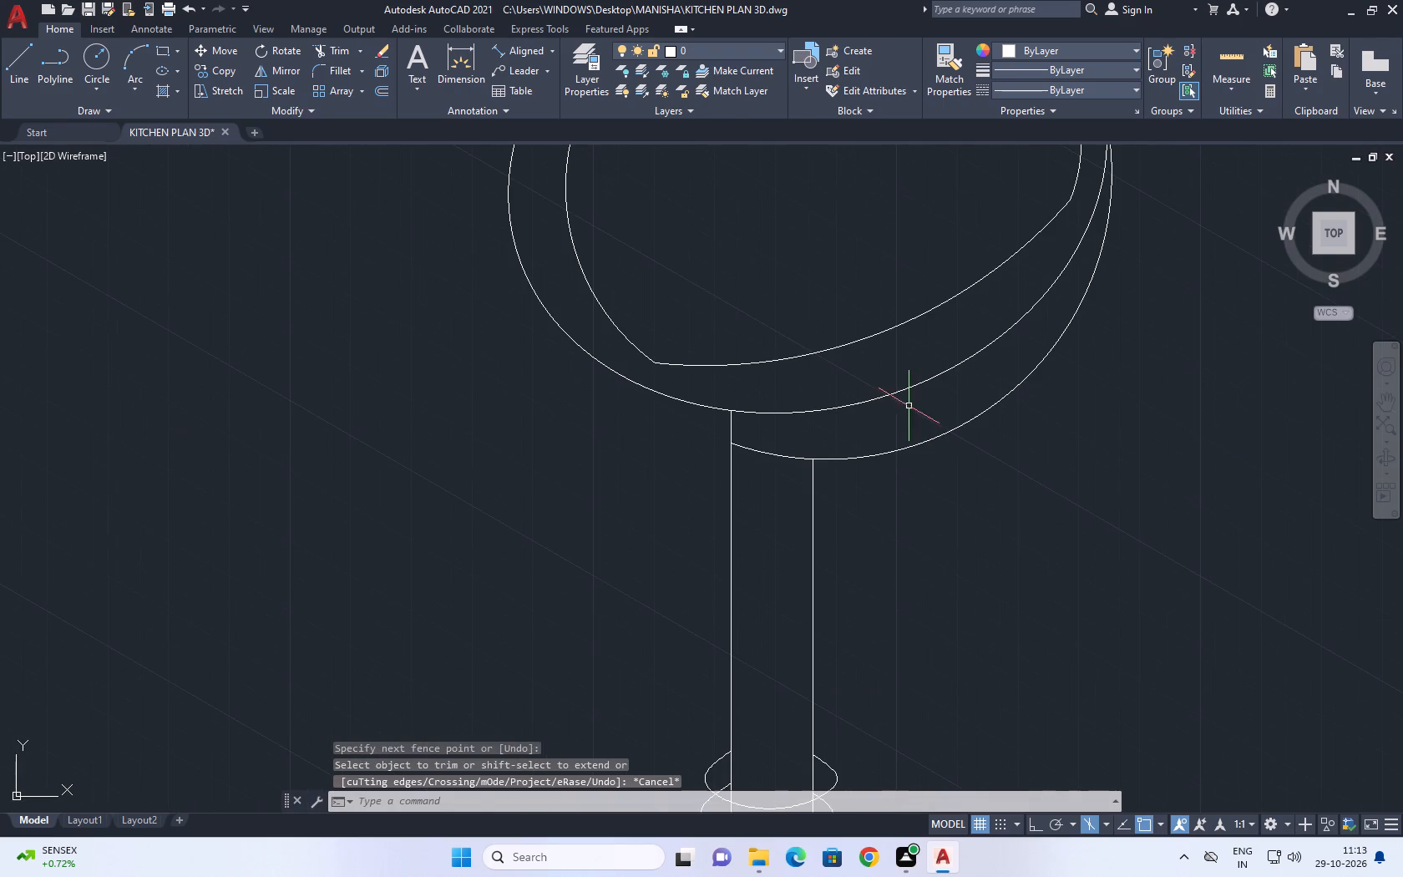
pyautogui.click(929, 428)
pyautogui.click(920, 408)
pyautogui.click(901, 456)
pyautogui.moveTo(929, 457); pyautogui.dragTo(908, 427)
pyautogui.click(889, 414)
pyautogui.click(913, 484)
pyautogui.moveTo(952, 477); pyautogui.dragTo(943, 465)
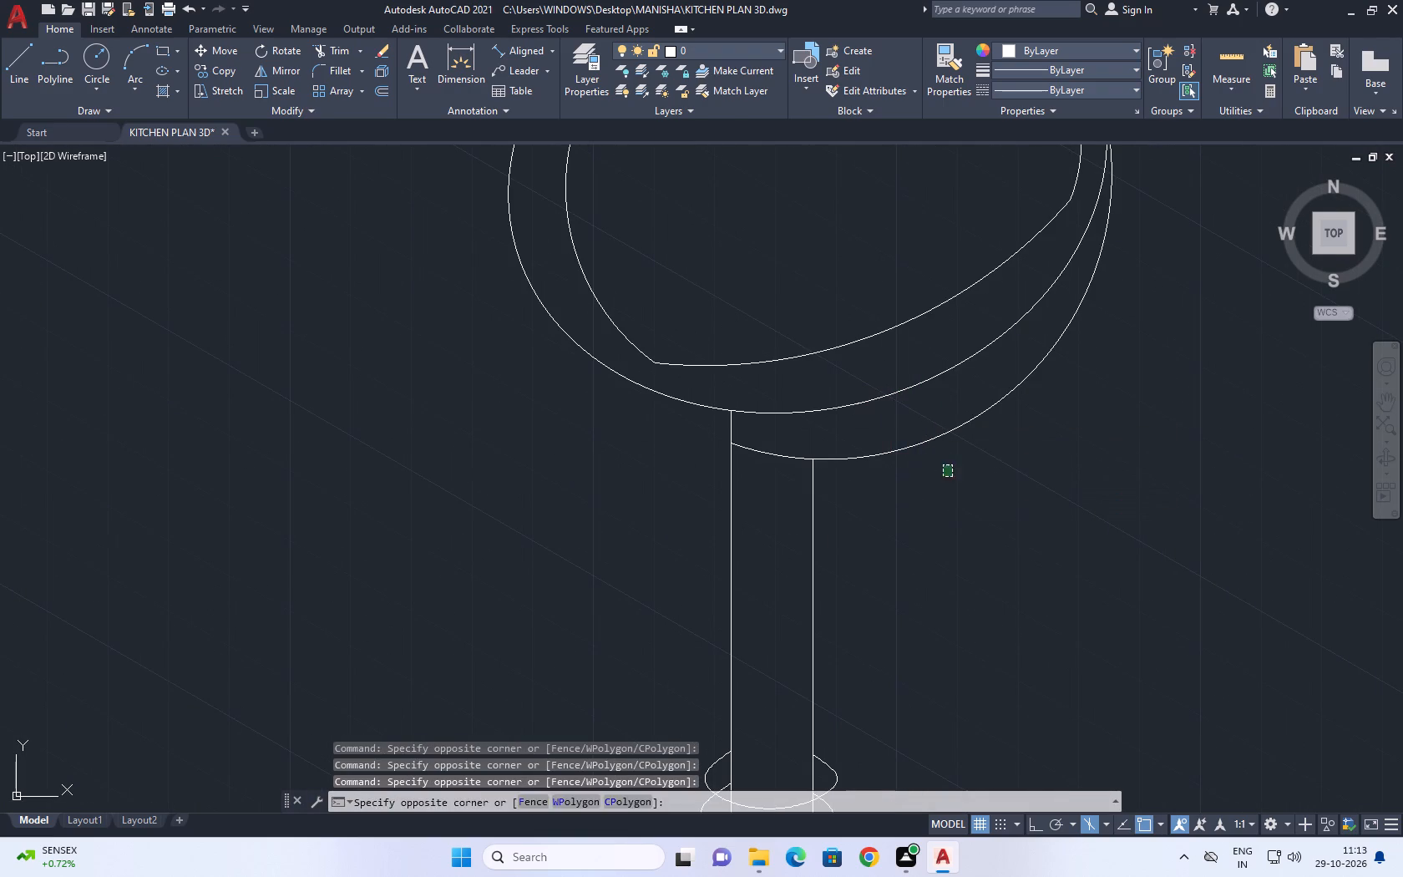
# Reshape the arc below the seat by stretching its midpoint inward, closer to the seat ellipse.
pyautogui.click(912, 440)
pyautogui.click(1017, 388)
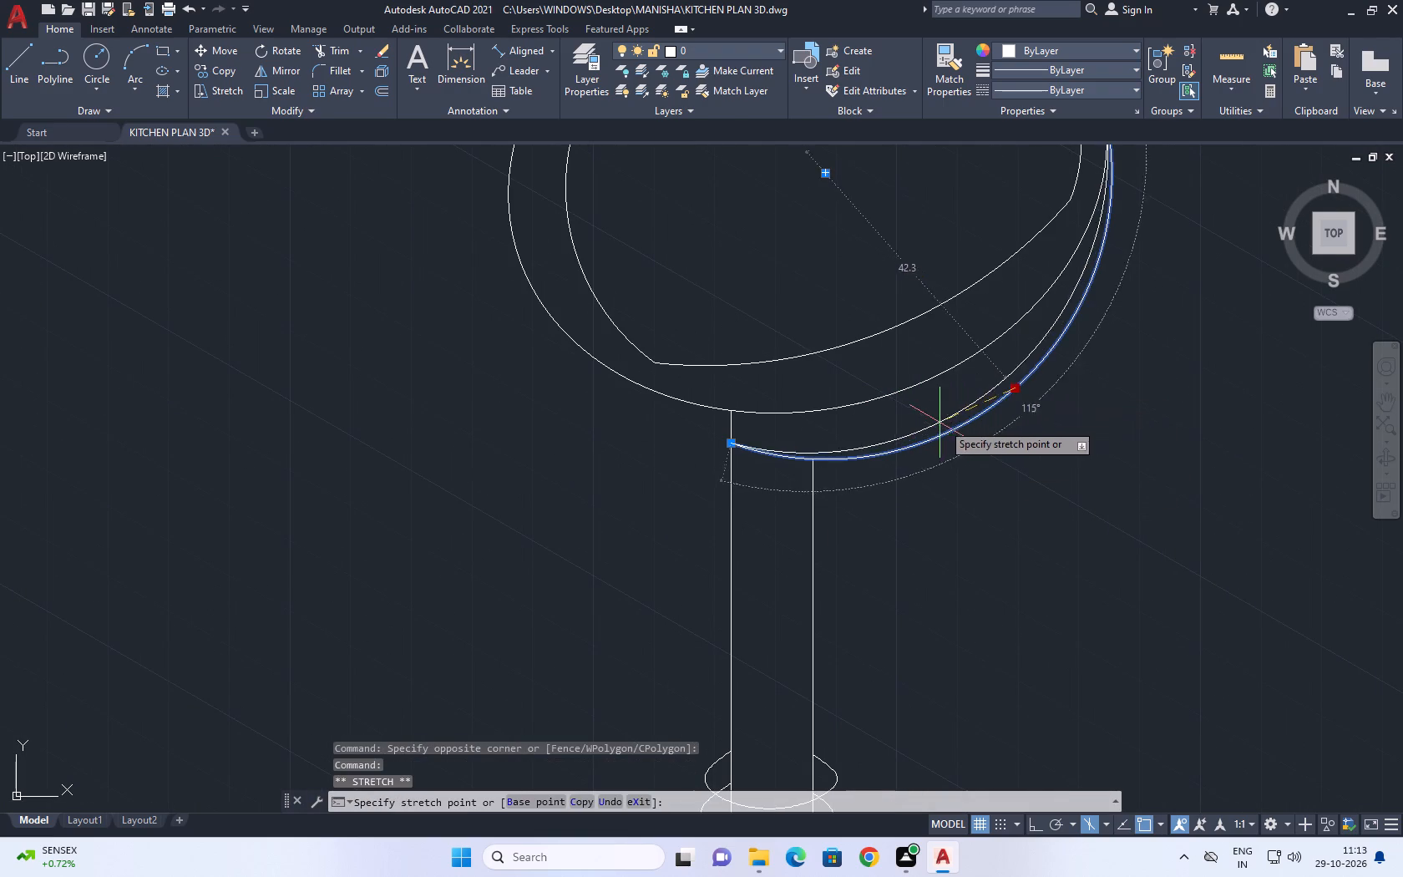
pyautogui.click(943, 413)
pyautogui.press('Escape')
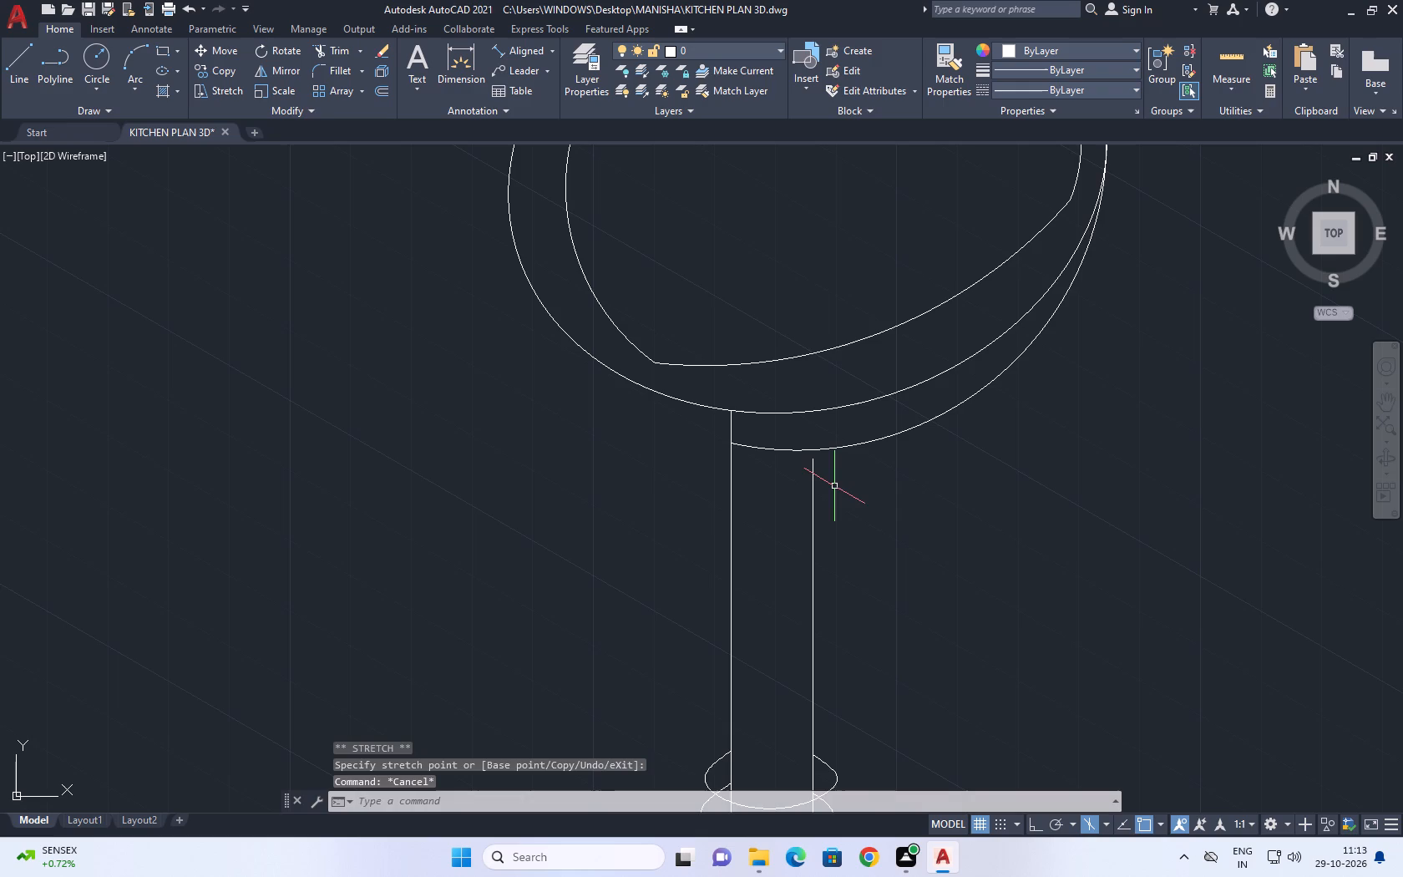
# Extend the post's right line up to the reshaped arc under the seat.
pyautogui.write('ex')
pyautogui.press('space')
pyautogui.click(815, 494)
pyautogui.press('Escape')
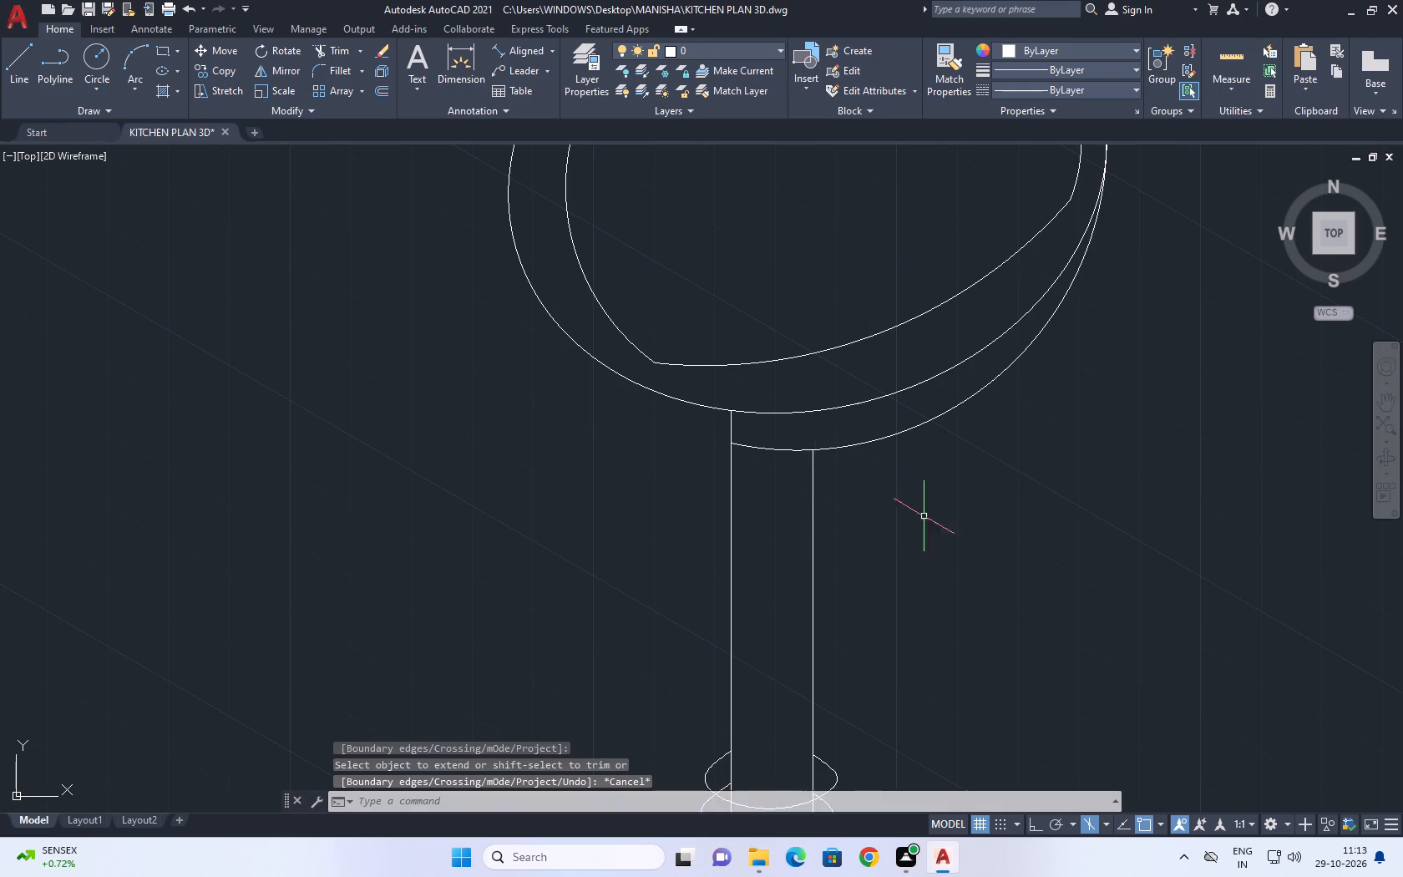
# Start a footrest spline on the post's right line at the upper ring, curving up and across the post to its left side.
pyautogui.scroll(-3, 926, 516)
pyautogui.moveTo(957, 508); pyautogui.dragTo(980, 425, button='middle')
pyautogui.press('s')
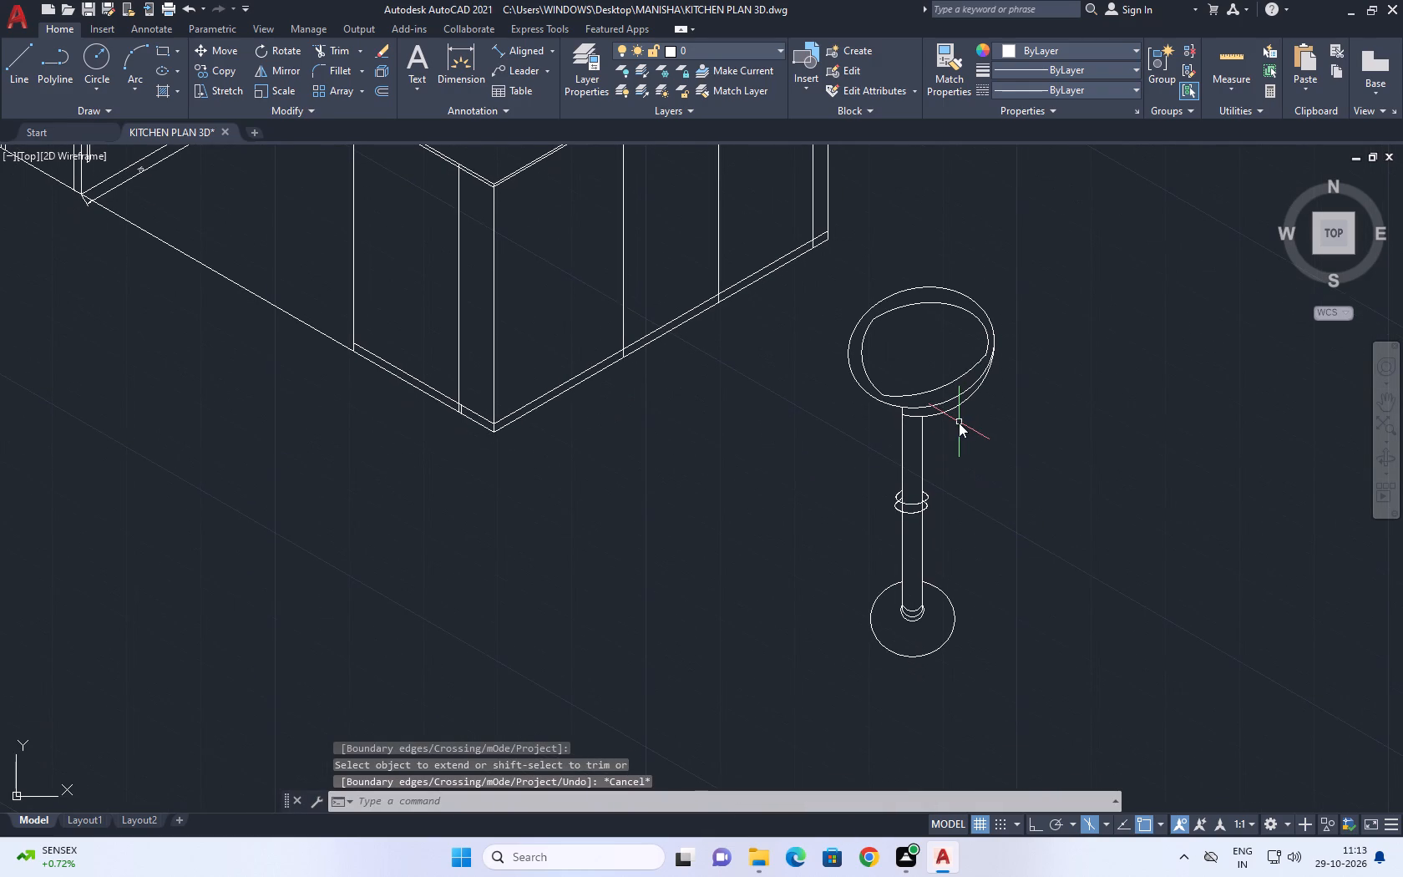
pyautogui.press('p')
pyautogui.press('l')
pyautogui.press('space')
pyautogui.moveTo(888, 493); pyautogui.dragTo(911, 586, button='middle')
pyautogui.scroll(1, 924, 595)
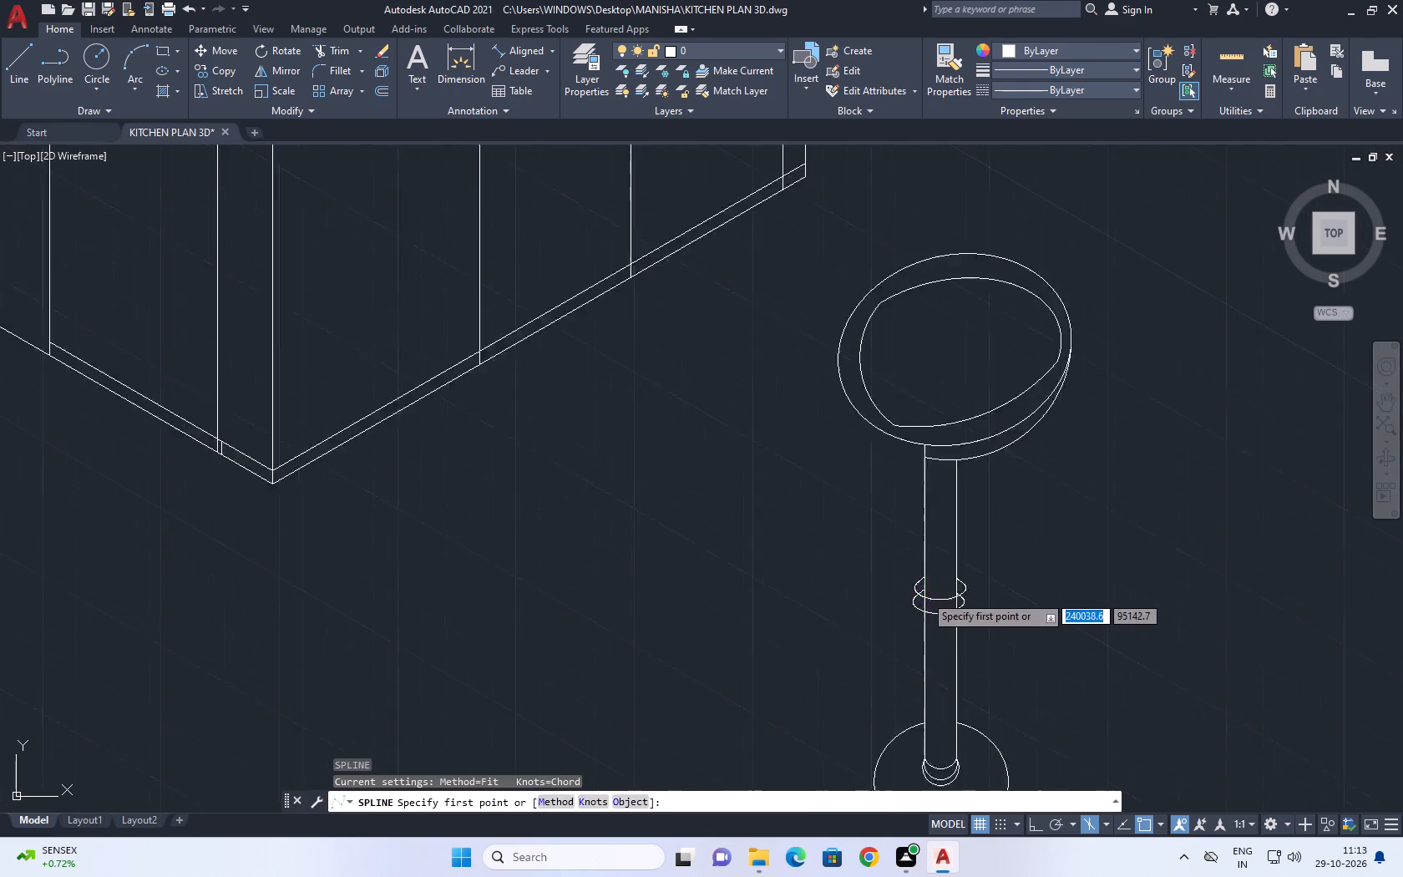
pyautogui.scroll(1, 924, 595)
pyautogui.moveTo(975, 570); pyautogui.dragTo(978, 562)
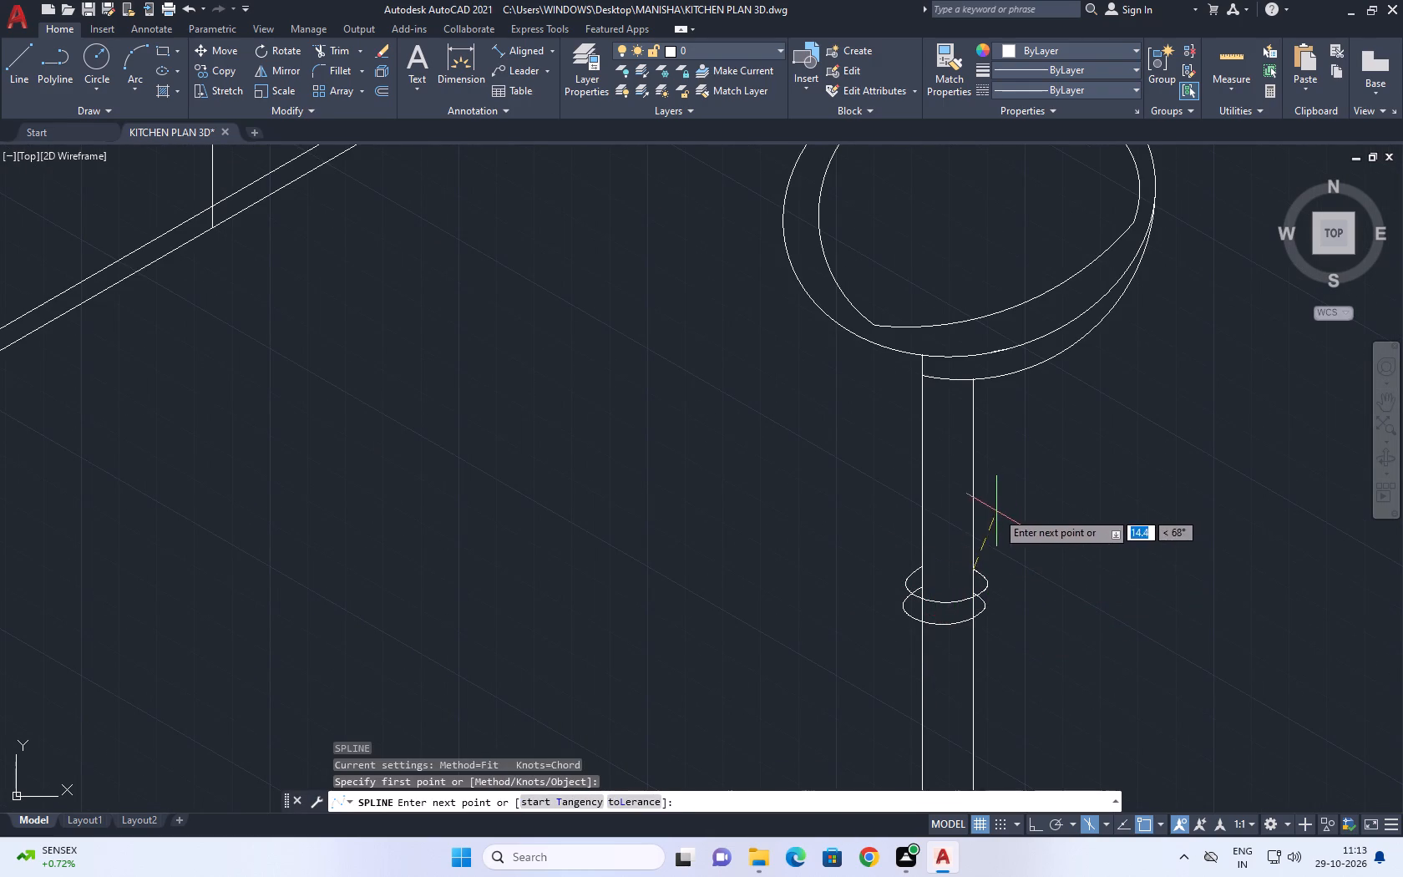
pyautogui.click(996, 511)
pyautogui.click(875, 499)
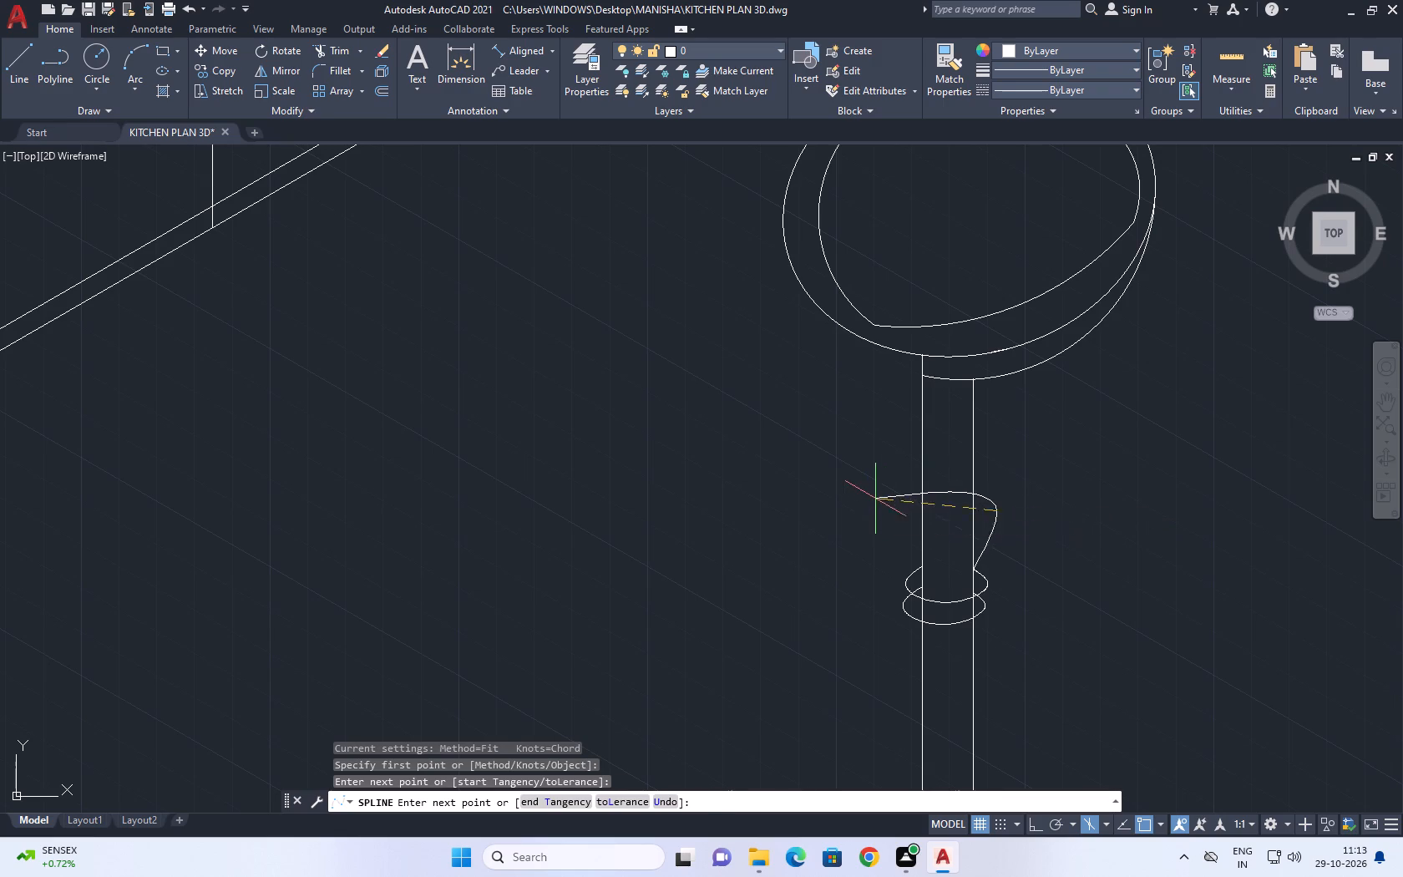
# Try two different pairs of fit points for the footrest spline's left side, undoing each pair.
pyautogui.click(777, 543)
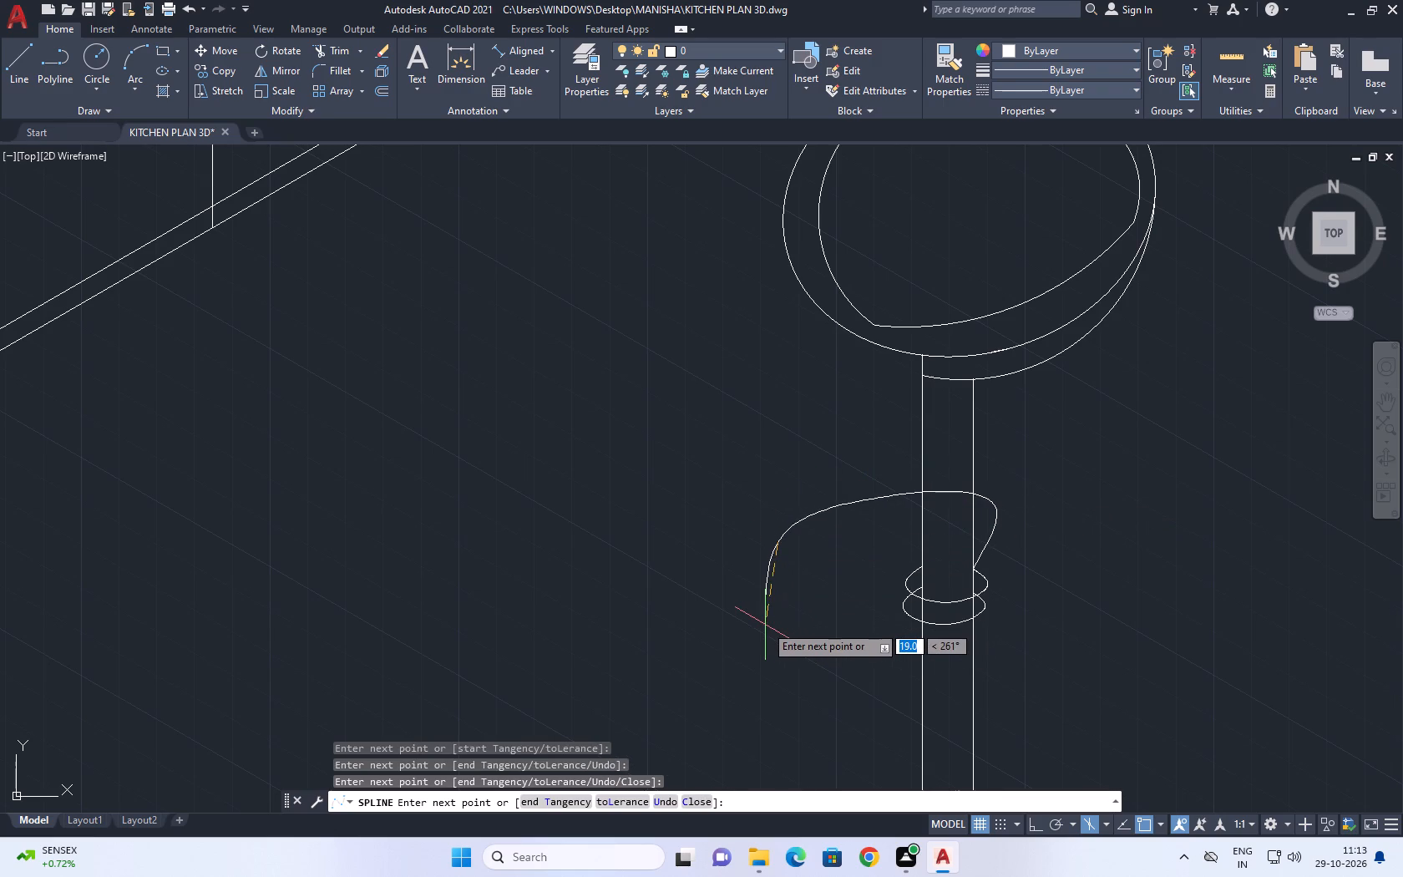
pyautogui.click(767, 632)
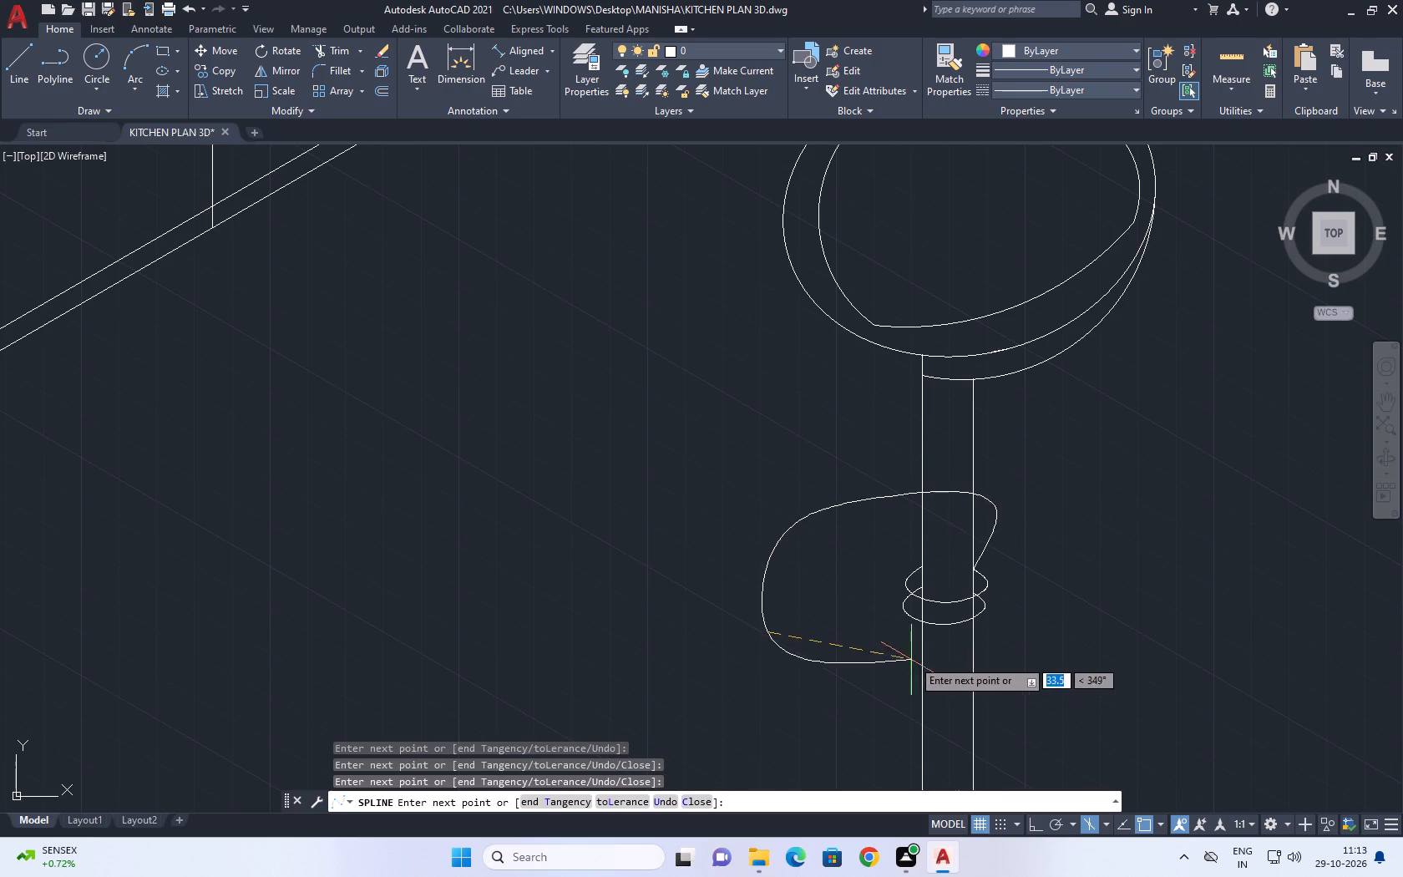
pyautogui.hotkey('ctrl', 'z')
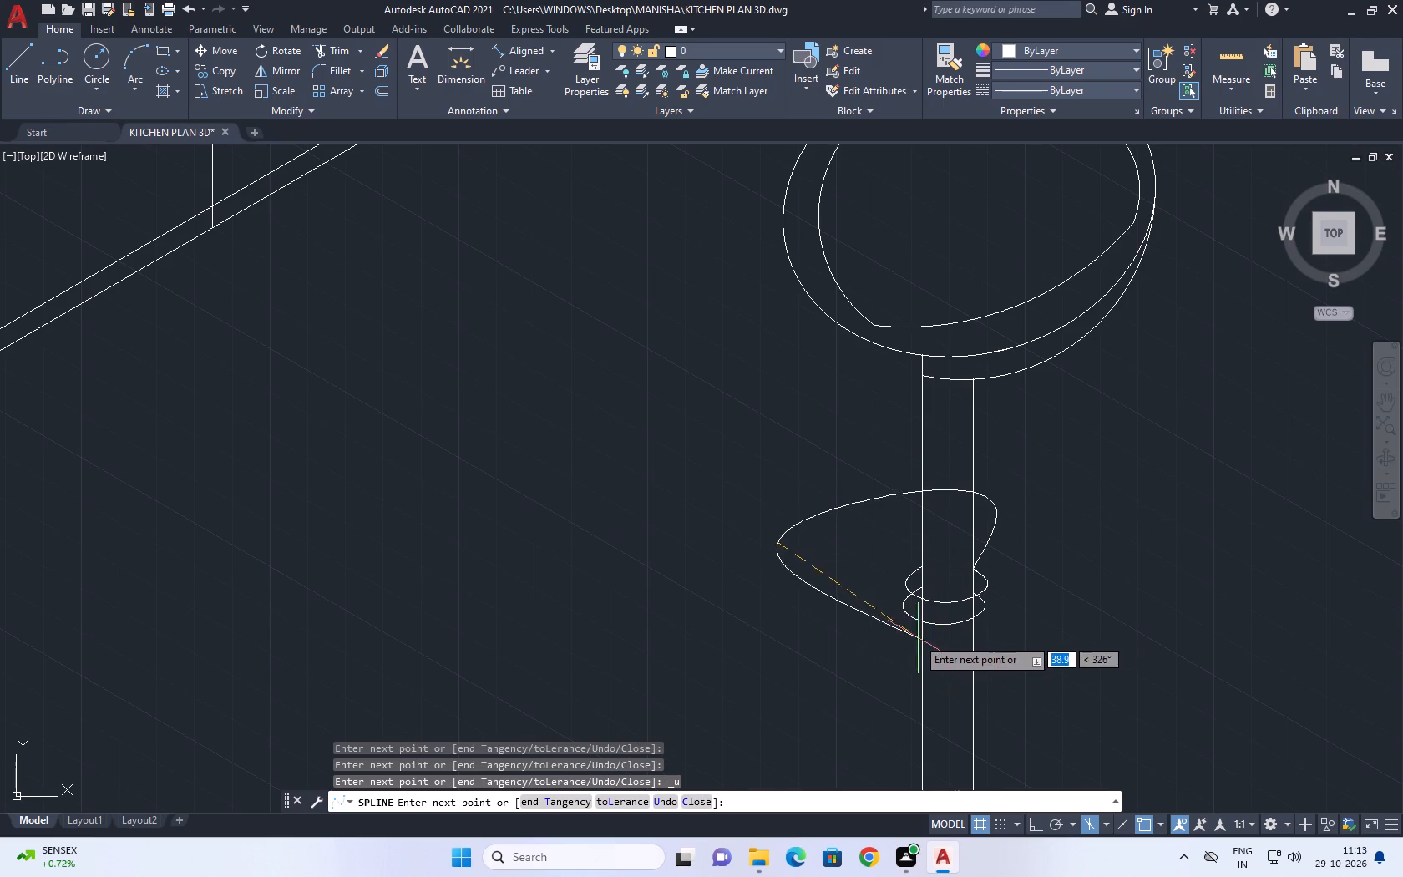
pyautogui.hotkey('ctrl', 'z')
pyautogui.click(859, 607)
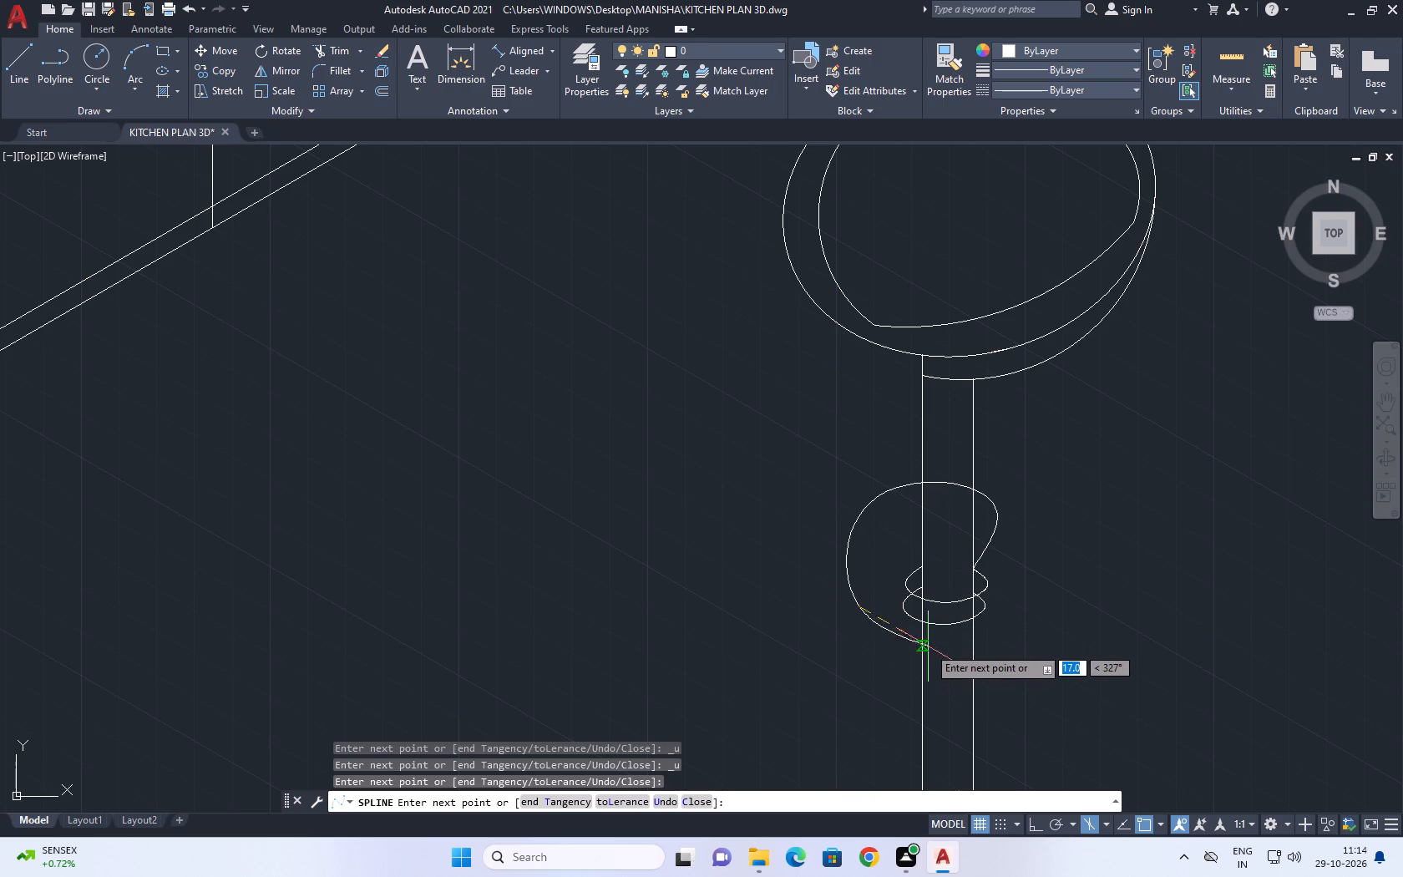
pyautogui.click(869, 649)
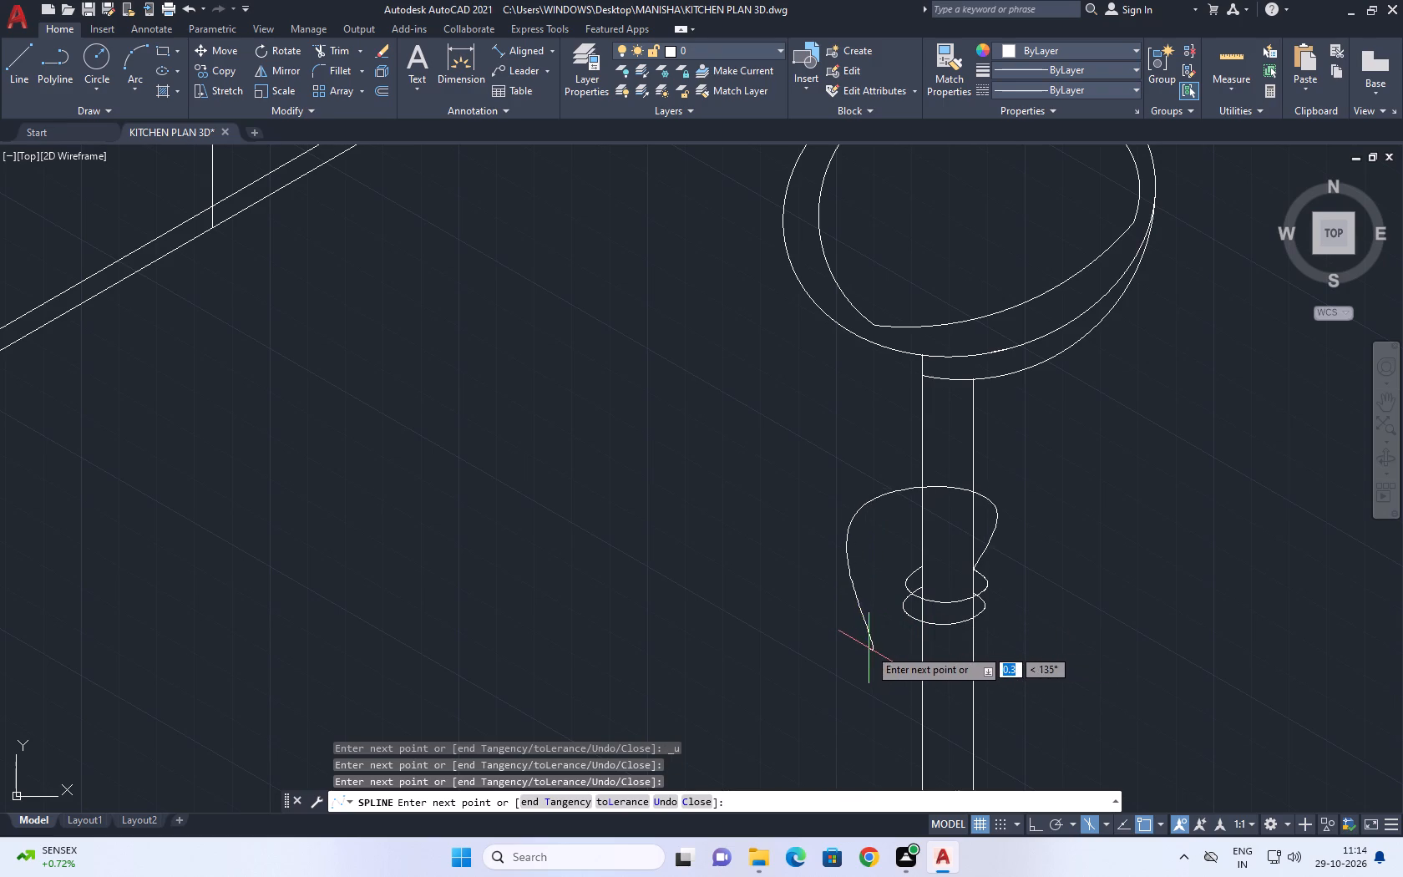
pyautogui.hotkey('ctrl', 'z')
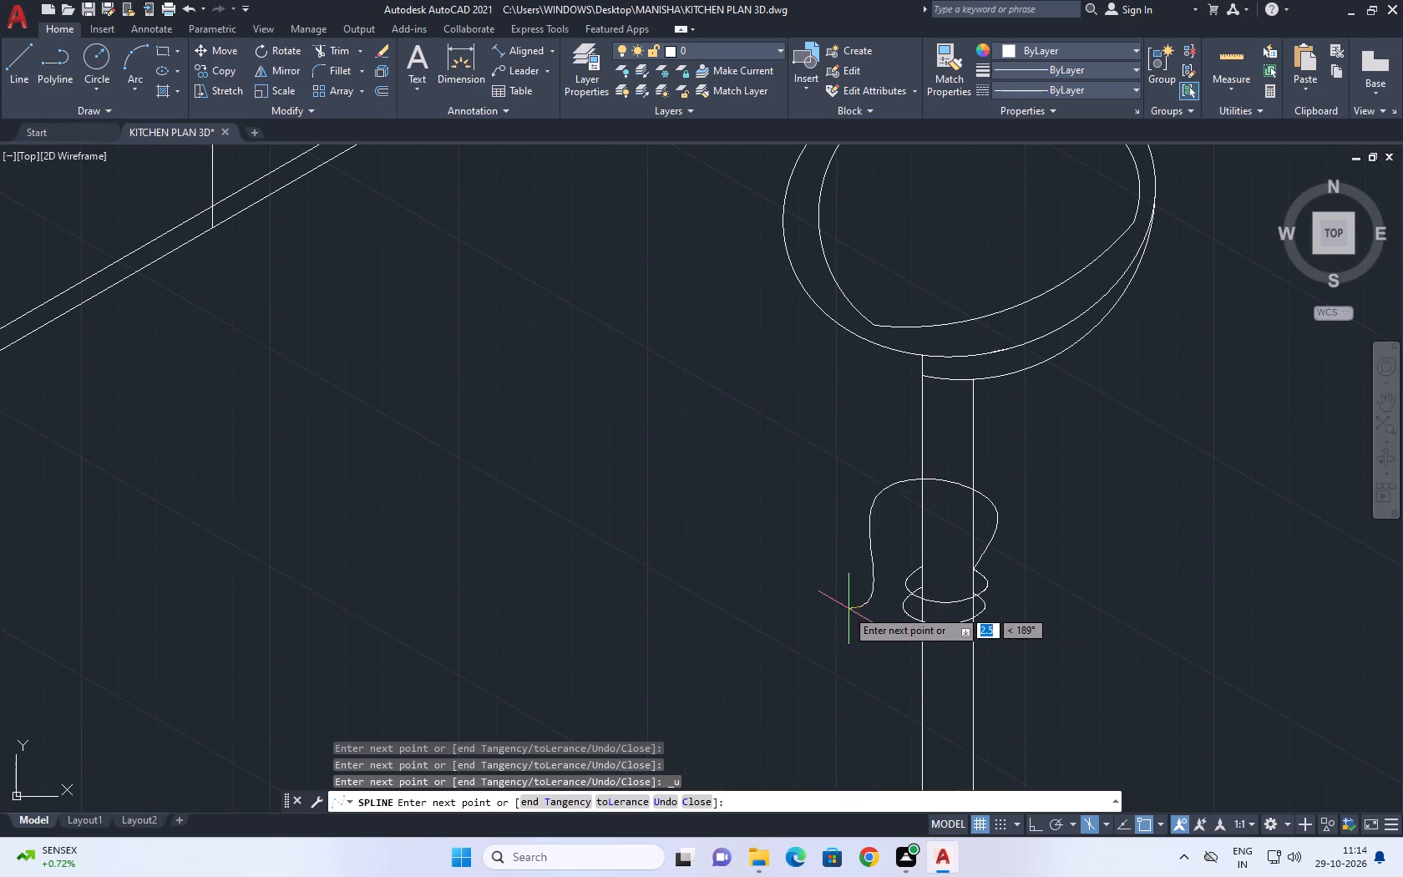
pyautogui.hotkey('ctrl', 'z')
# Complete the footrest spline down the left side, under the rings and up to the upper ring's right edge.
pyautogui.click(834, 589)
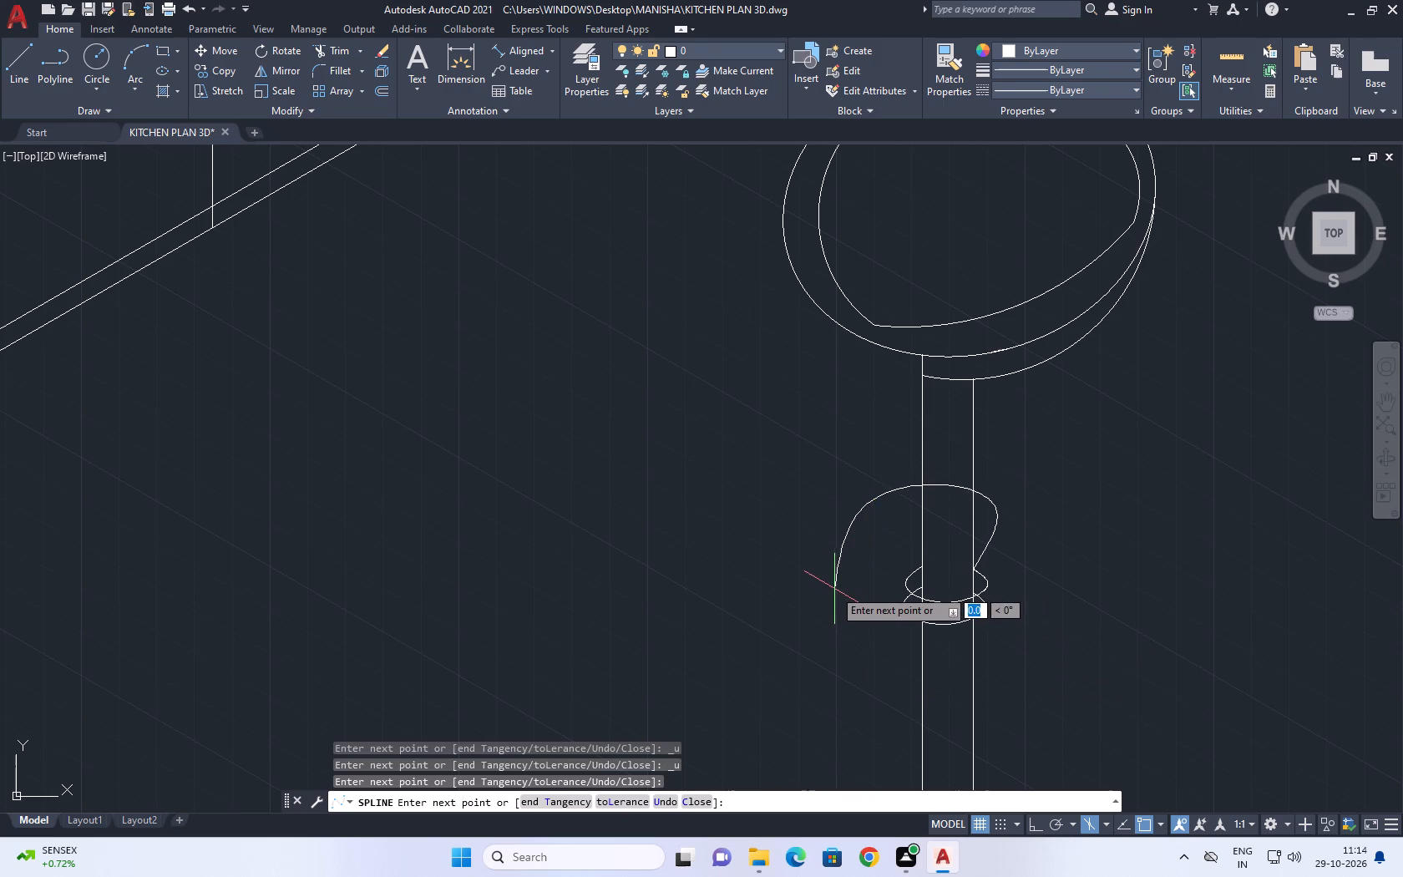
pyautogui.click(864, 662)
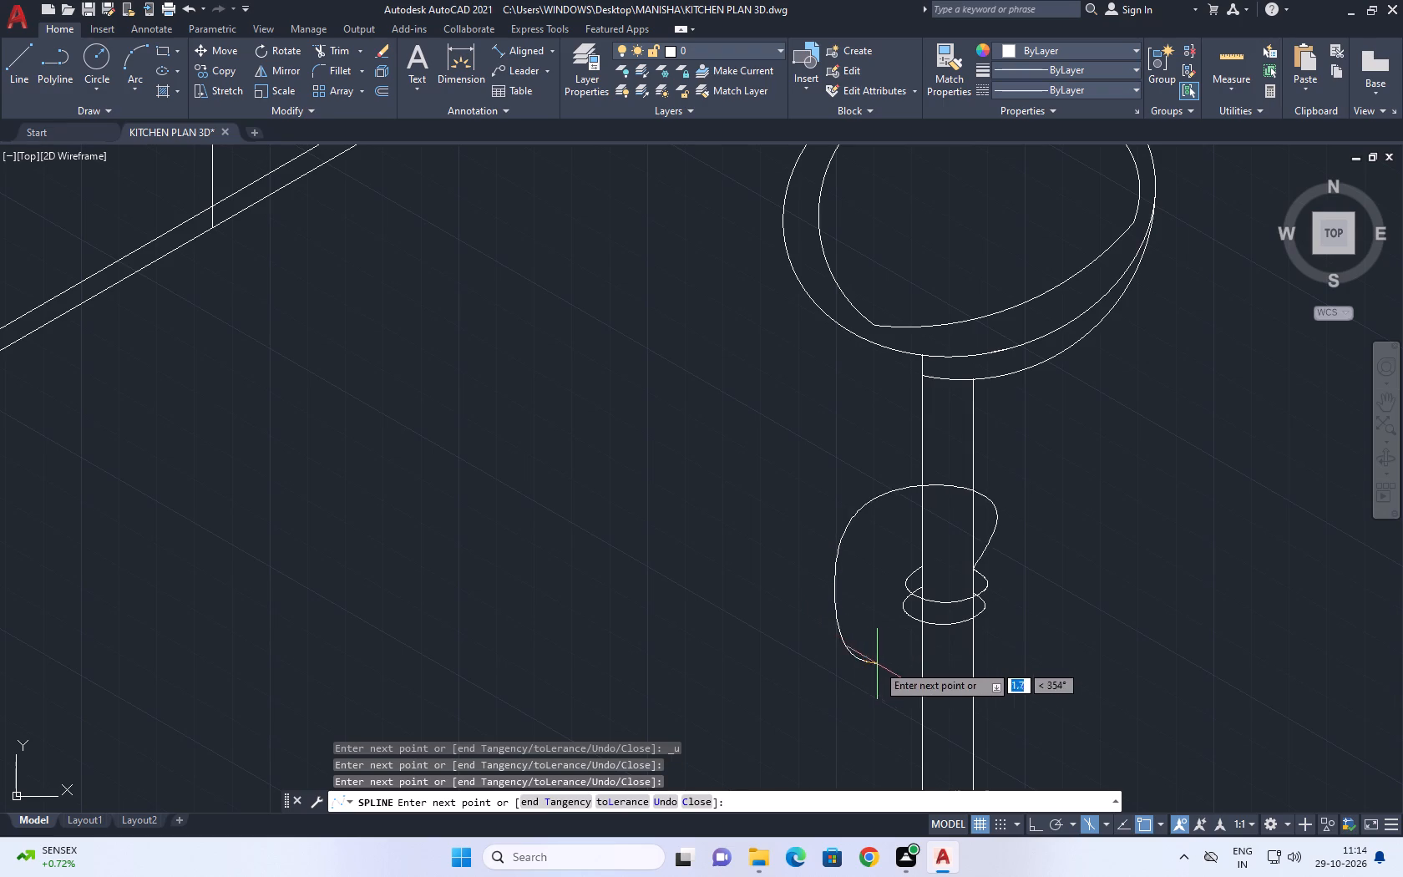
pyautogui.click(950, 670)
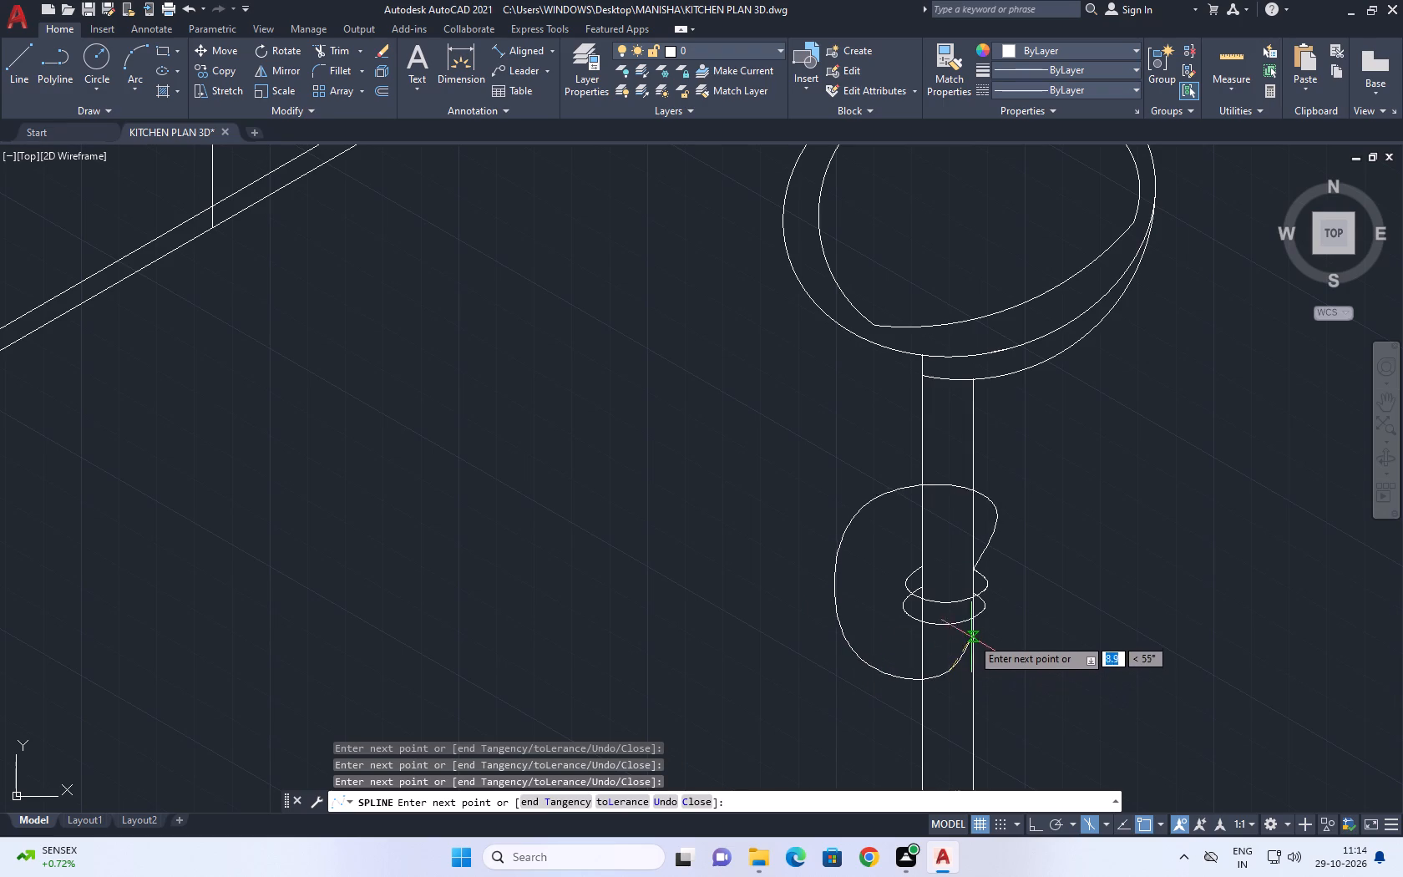
pyautogui.click(990, 586)
pyautogui.press('space')
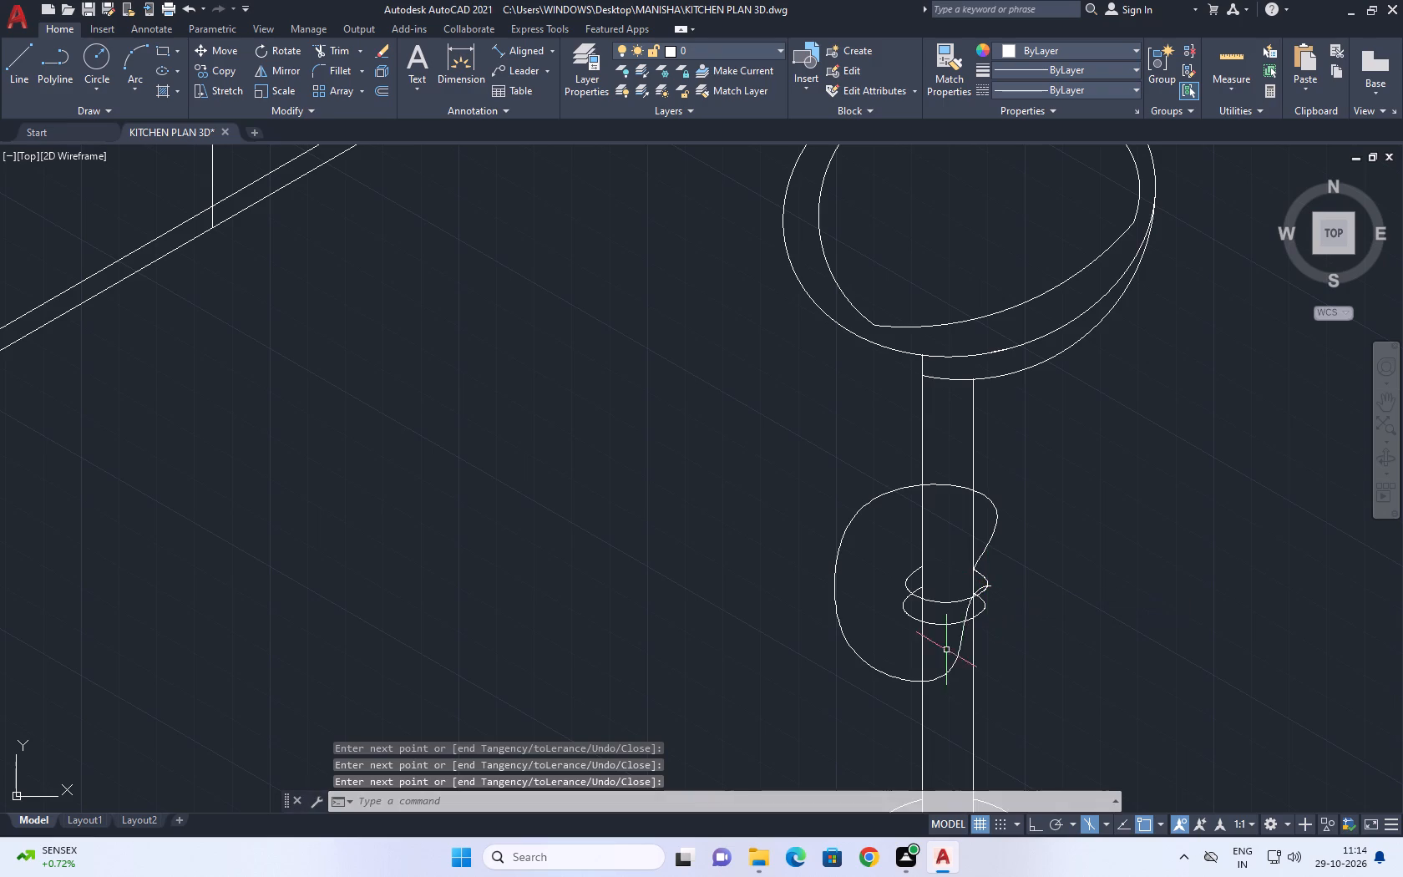
# Stretch the footrest spline's overshooting end back to the point where it meets the upper ring's right edge.
pyautogui.click(963, 652)
pyautogui.click(955, 639)
pyautogui.scroll(6, 985, 572)
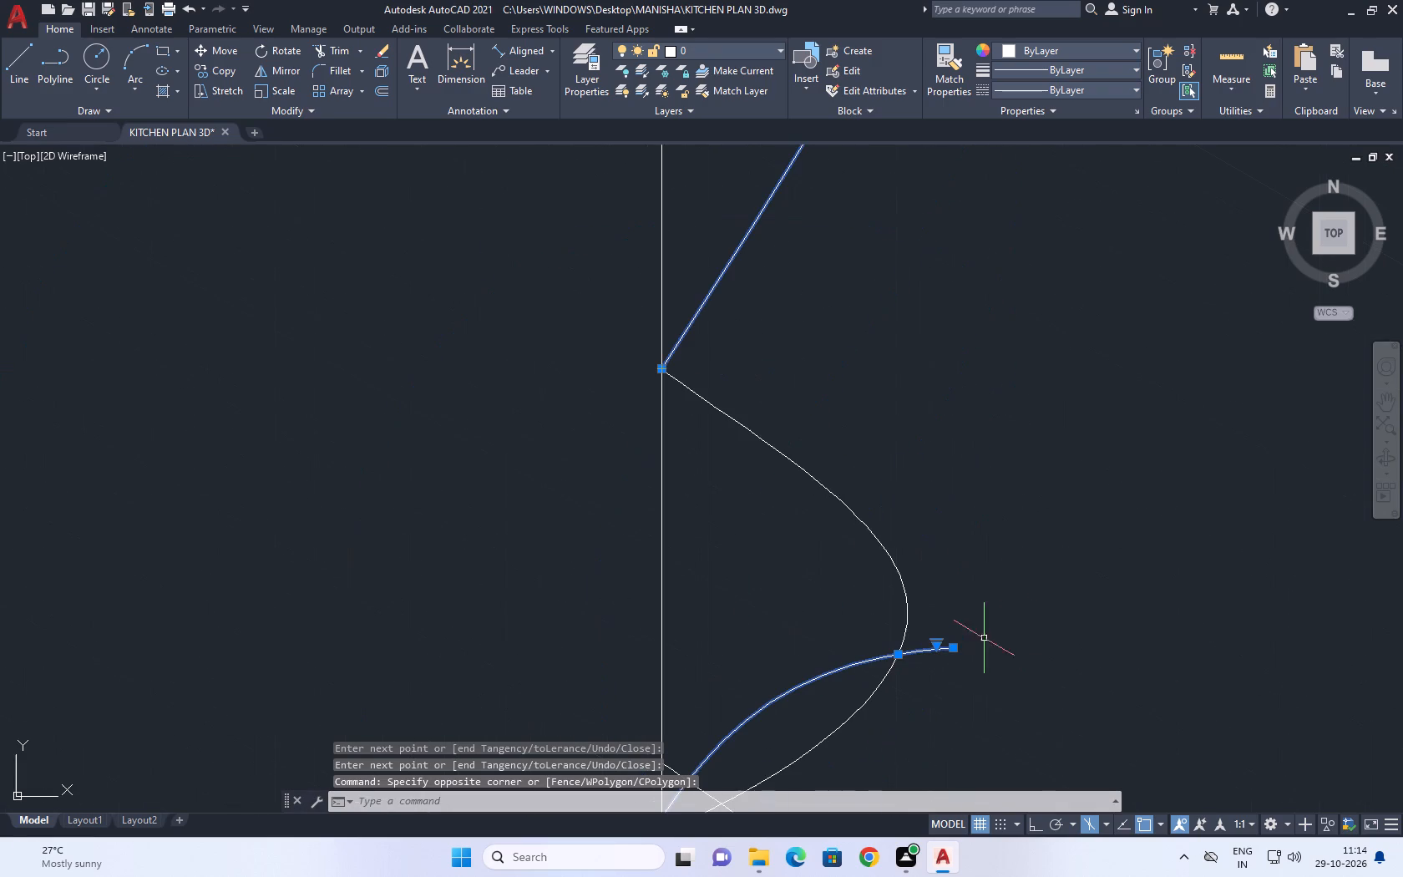
pyautogui.click(958, 649)
pyautogui.click(952, 648)
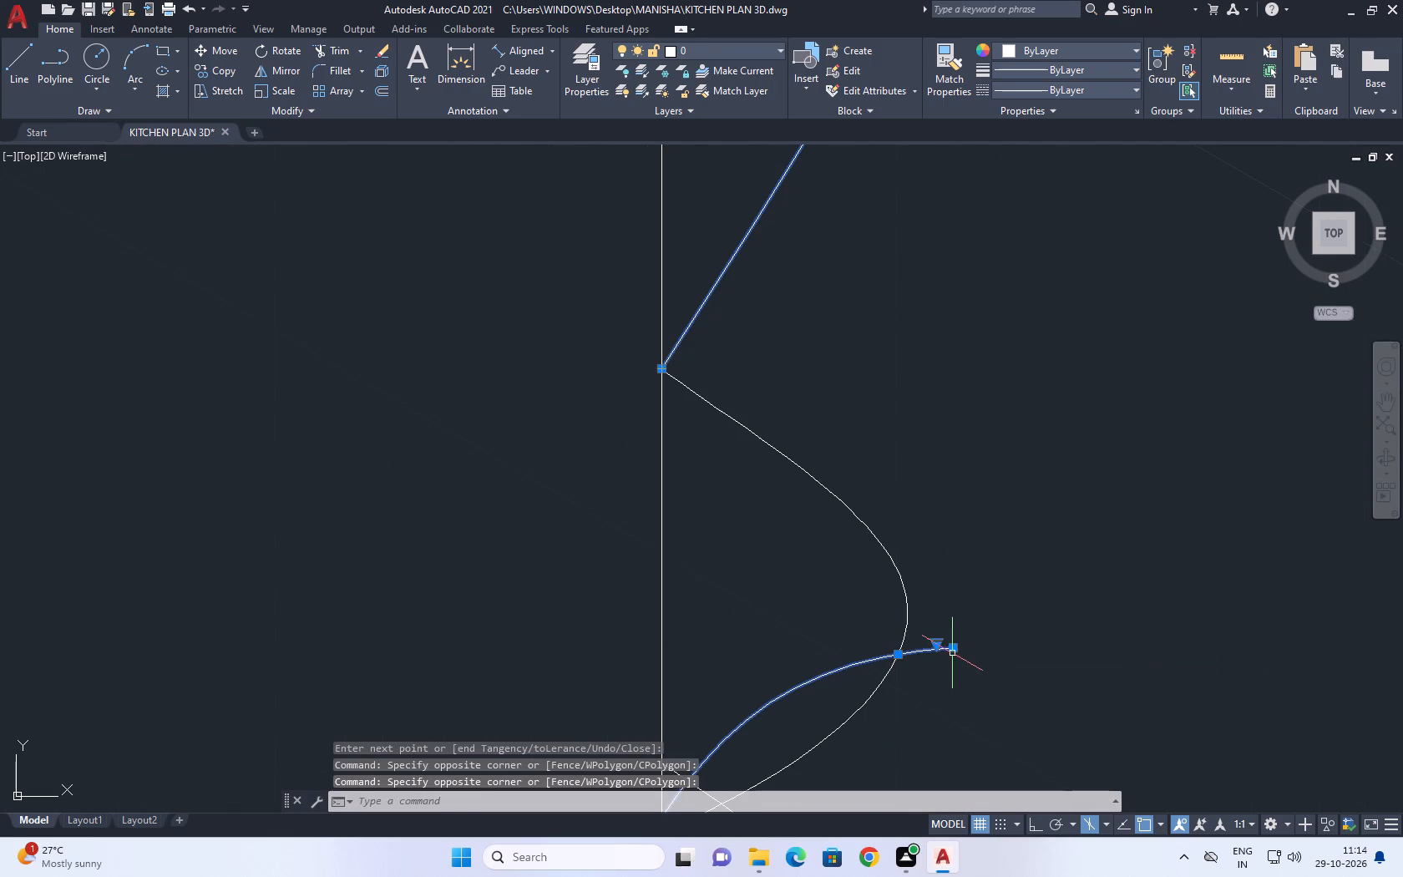
pyautogui.click(956, 651)
pyautogui.click(899, 654)
pyautogui.scroll(-3, 949, 596)
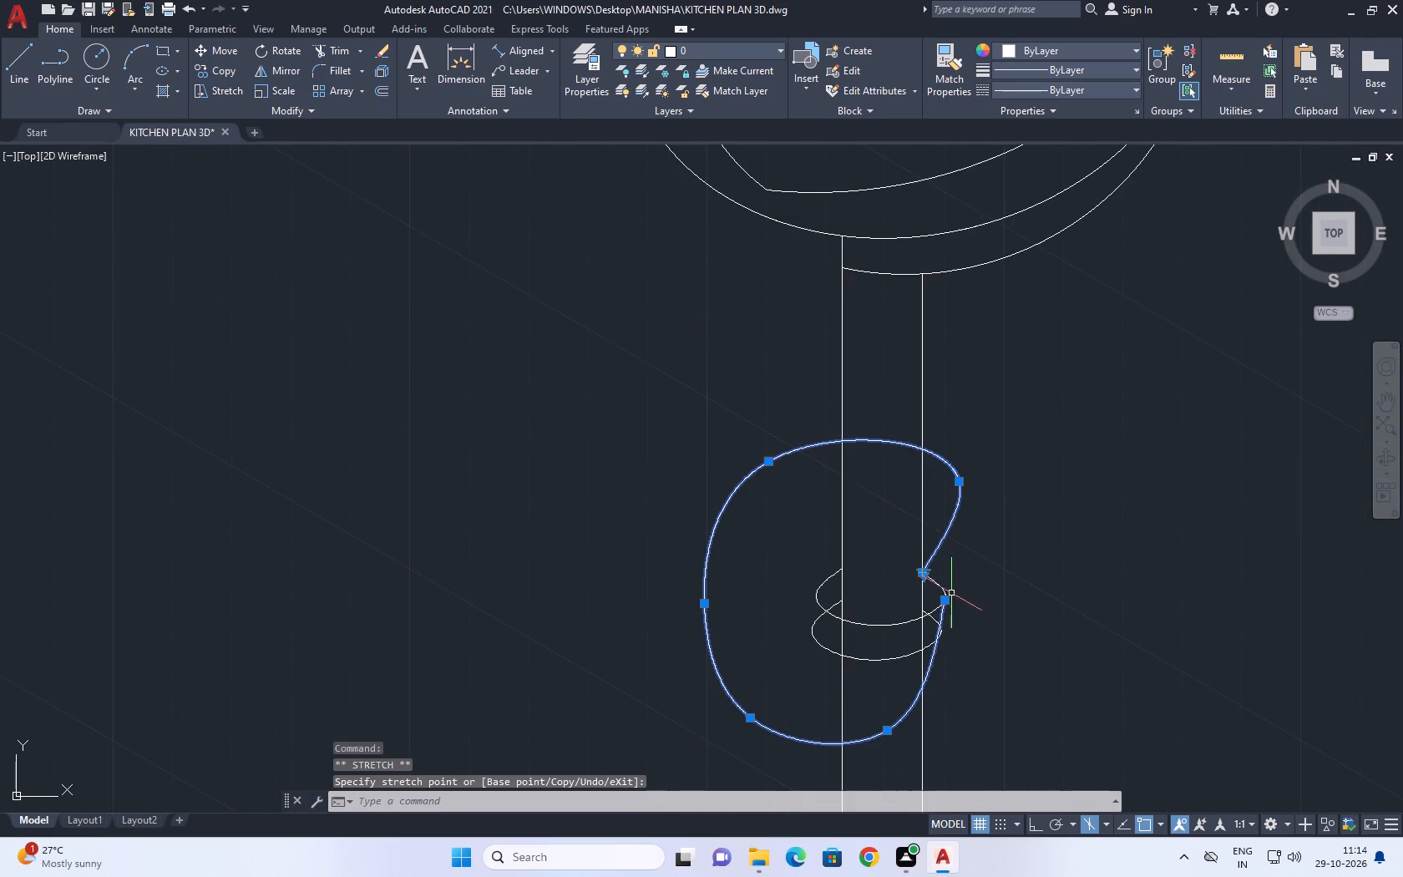
pyautogui.scroll(-3, 951, 593)
pyautogui.press('space')
pyautogui.scroll(2, 935, 631)
pyautogui.press('Escape')
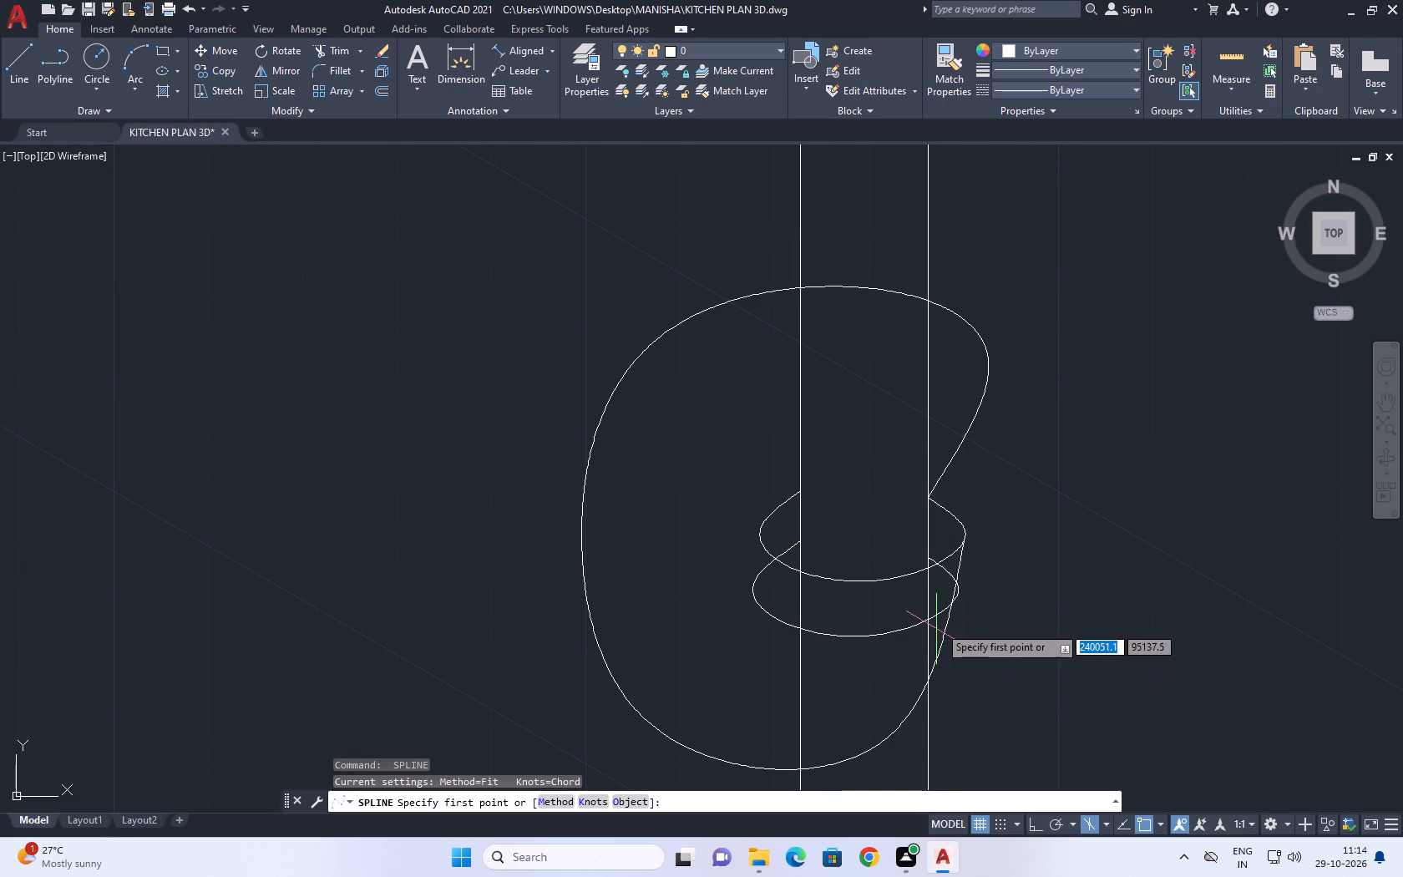
# Offset the footrest spline inward by 1.
pyautogui.moveTo(972, 484); pyautogui.dragTo(965, 454)
pyautogui.click(950, 413)
pyautogui.press('o')
pyautogui.press('space')
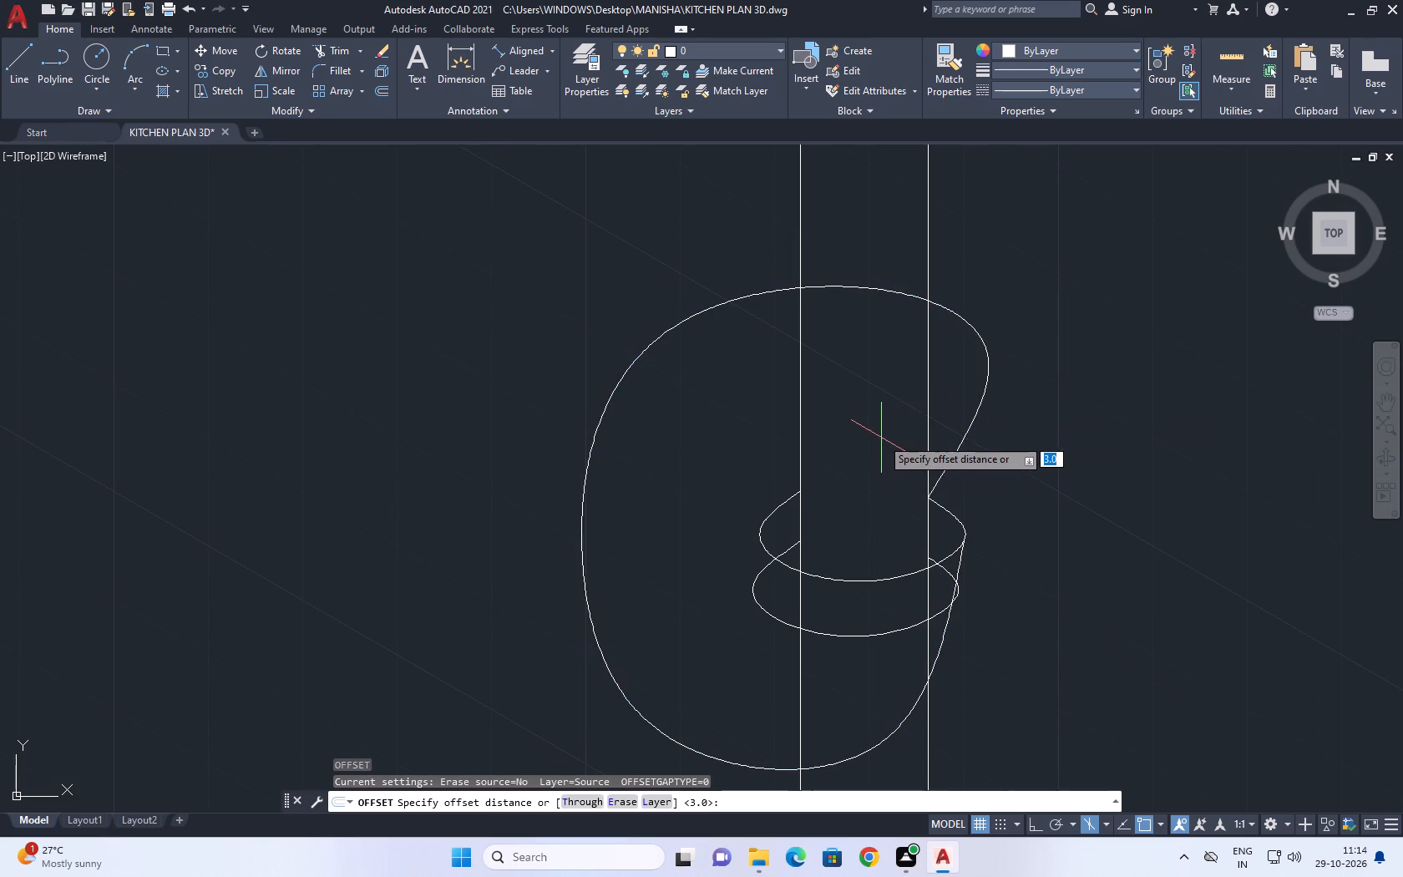
pyautogui.press('1')
pyautogui.press('space')
pyautogui.click(877, 486)
pyautogui.press('Escape')
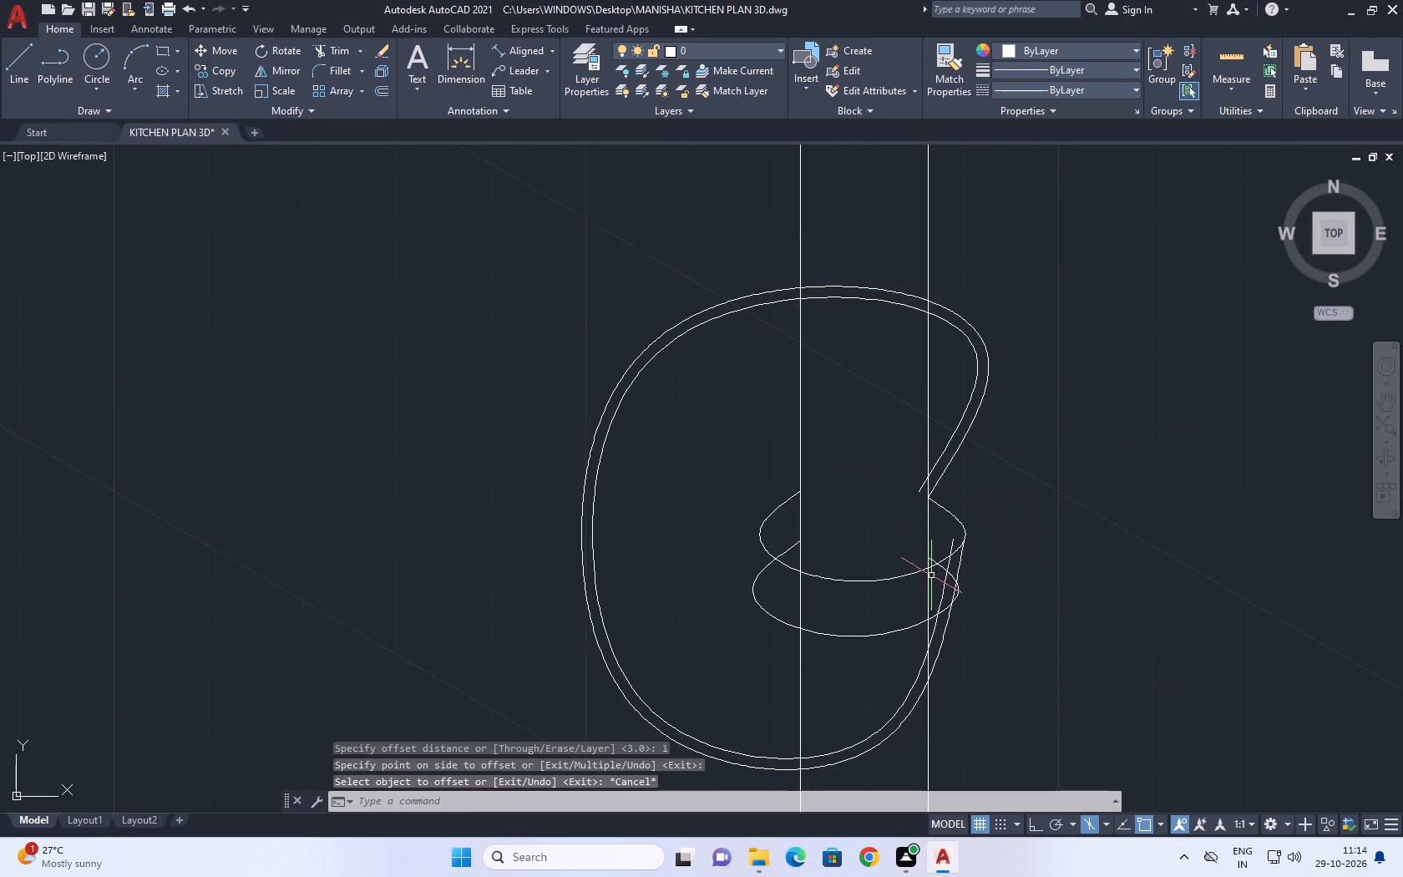
# Trim the inner footrest curve where its lower end crosses the rings and its upper end passes the post's right line.
pyautogui.press('t')
pyautogui.press('r')
pyautogui.press('space')
pyautogui.scroll(3, 942, 586)
pyautogui.click(948, 590)
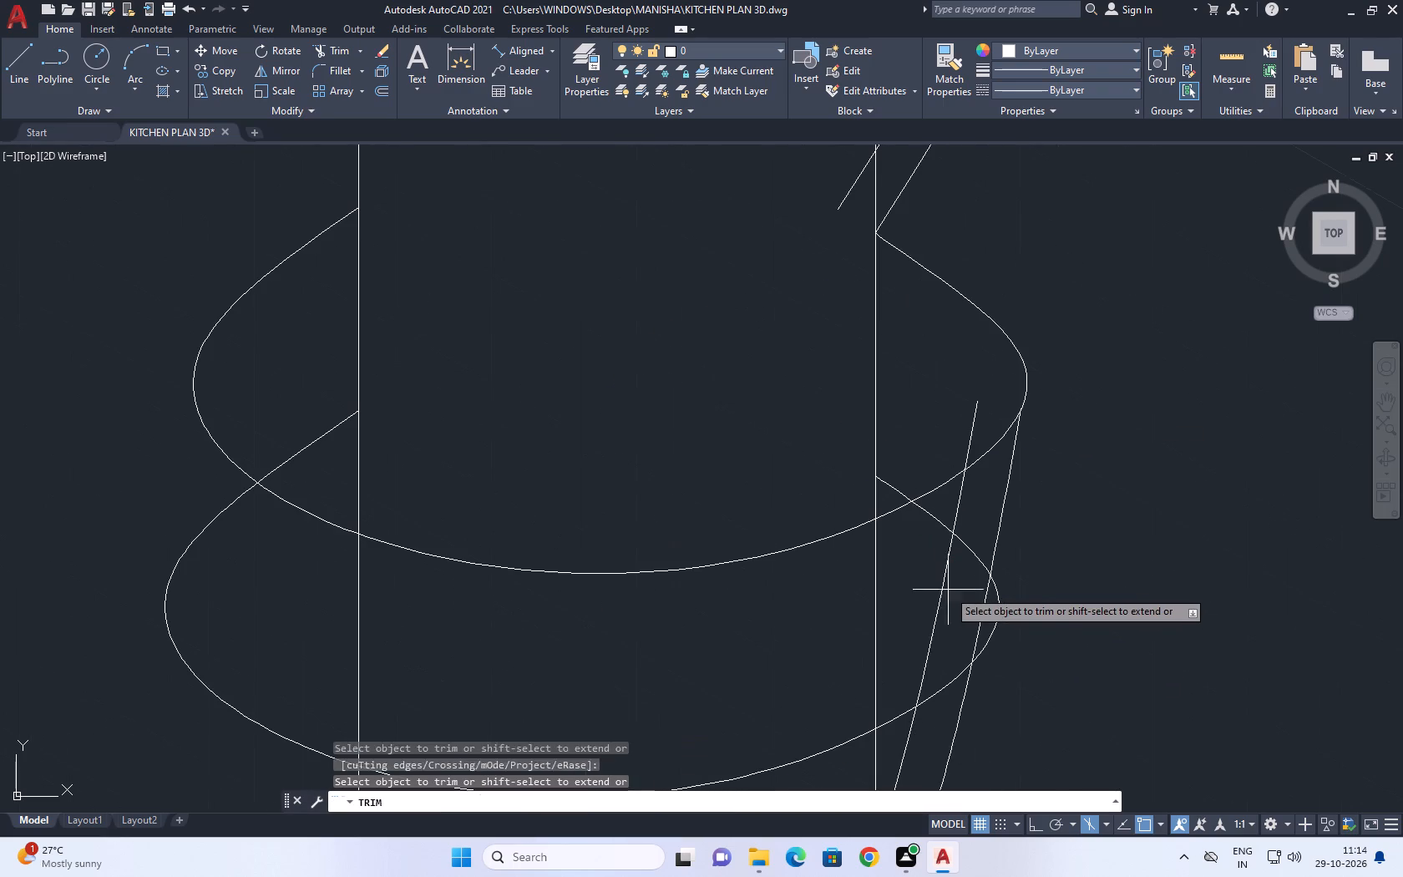
pyautogui.click(913, 593)
pyautogui.click(970, 494)
pyautogui.click(946, 494)
pyautogui.click(972, 434)
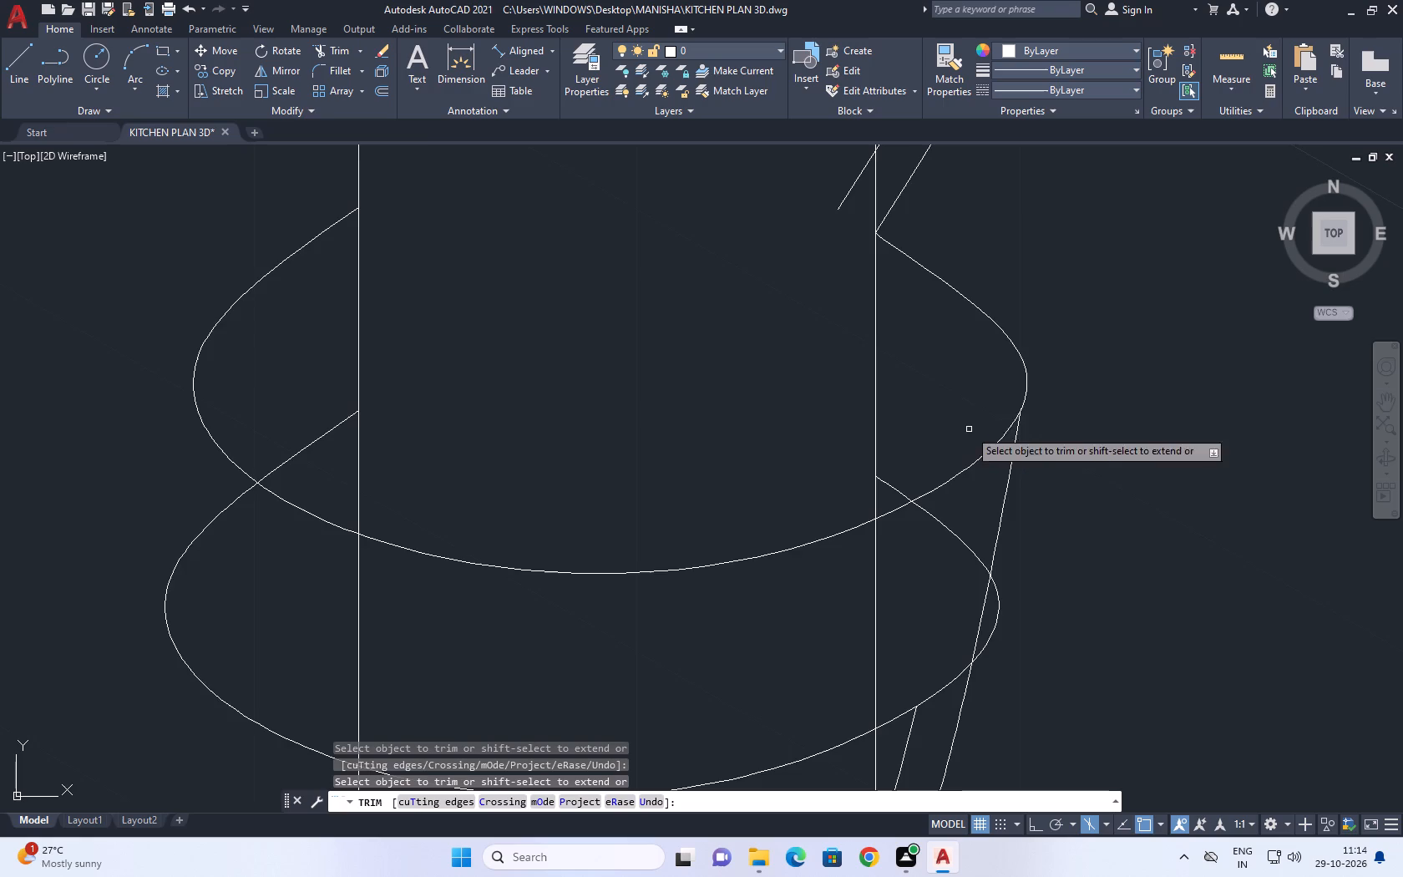
pyautogui.moveTo(915, 395); pyautogui.dragTo(984, 749, button='middle')
pyautogui.click(923, 486)
pyautogui.moveTo(919, 560); pyautogui.dragTo(919, 568)
pyautogui.scroll(-6, 1010, 472)
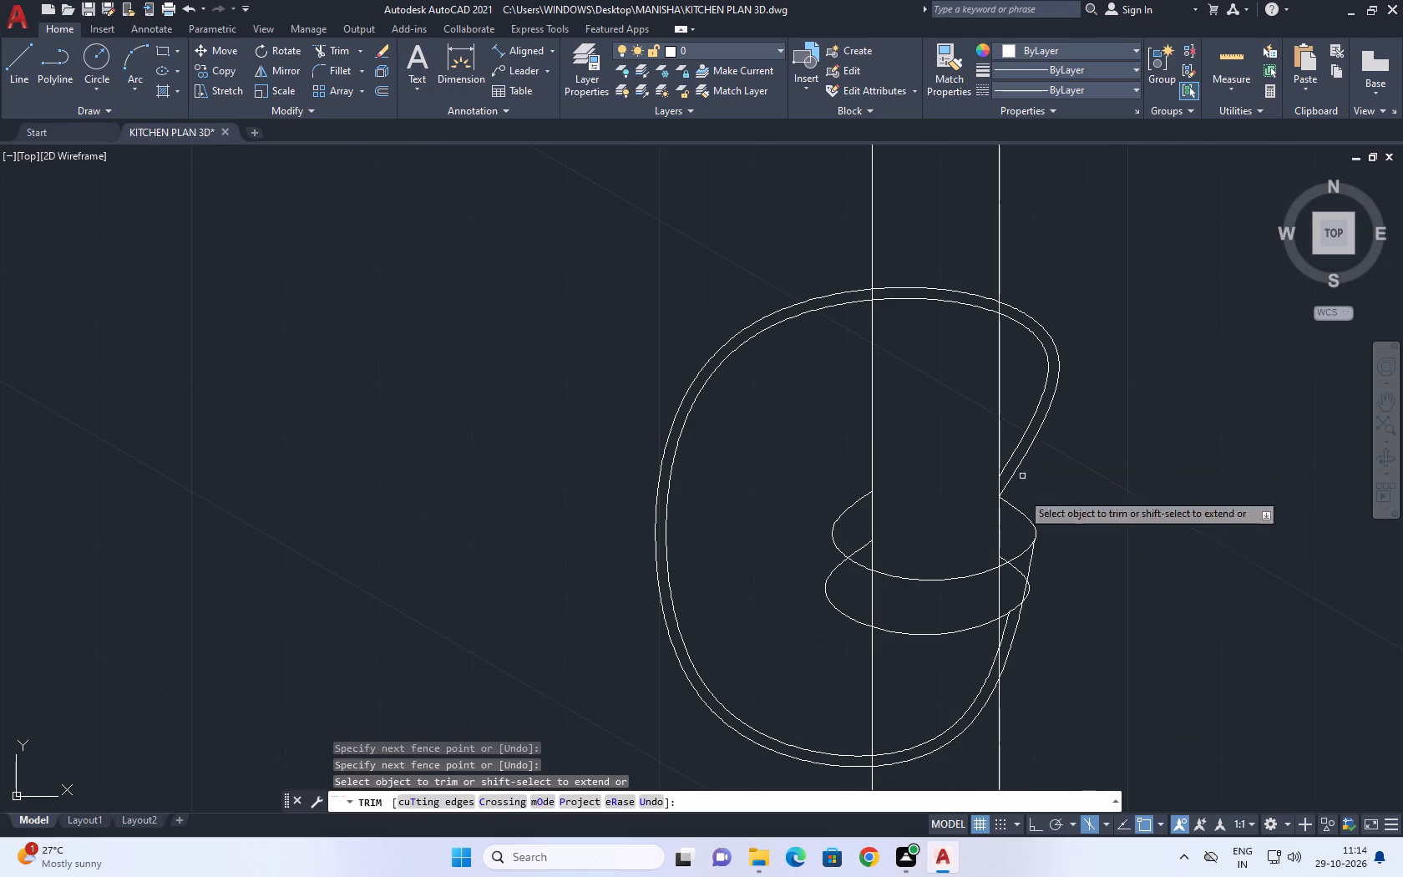
pyautogui.press('Escape')
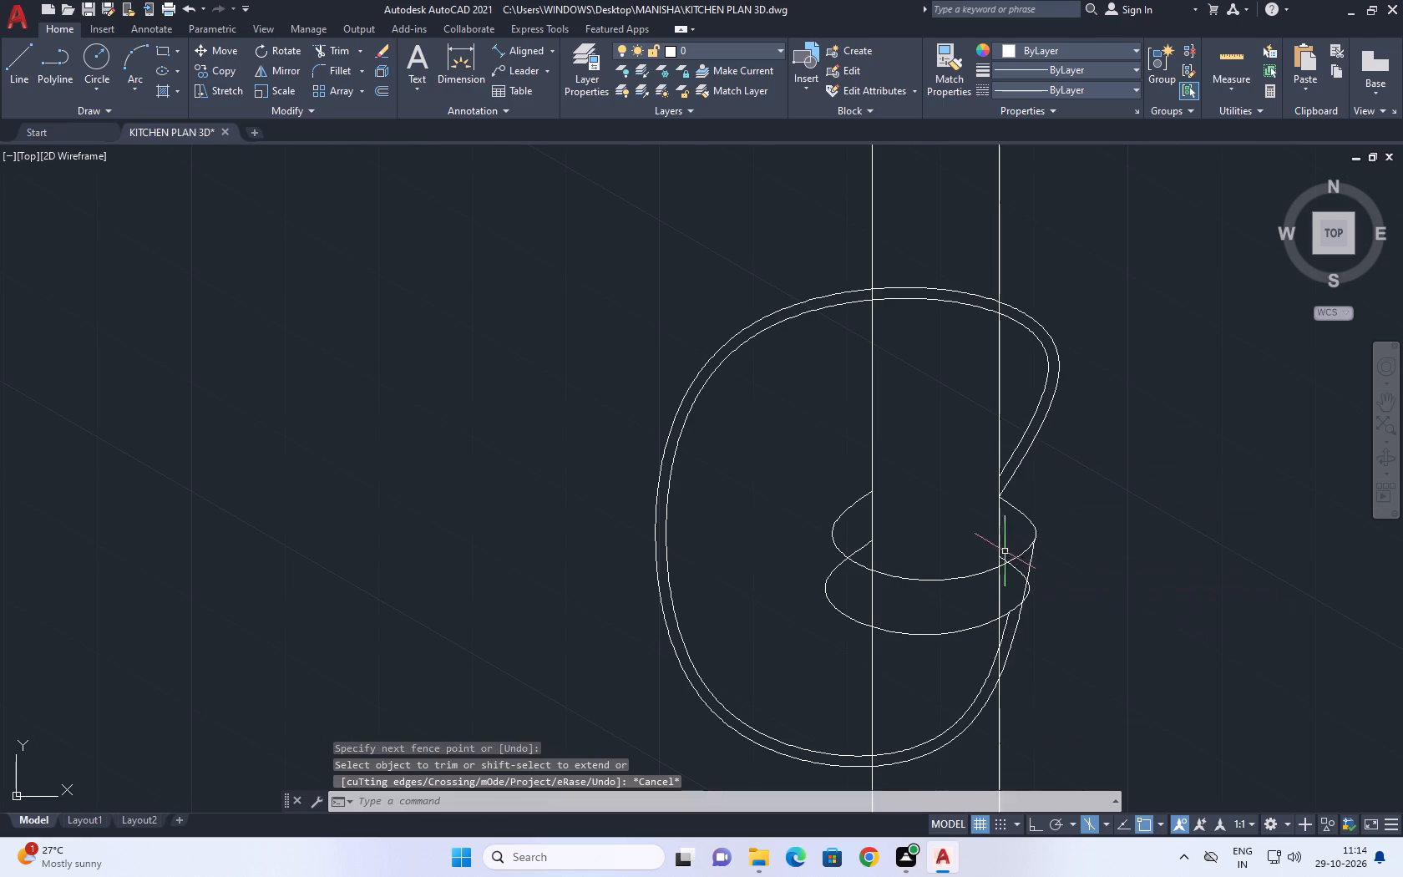
# Draw a downward-bulging three-point arc between the post's two lines, just below the seat.
pyautogui.scroll(-3, 996, 548)
pyautogui.moveTo(1061, 563); pyautogui.dragTo(1012, 525, button='middle')
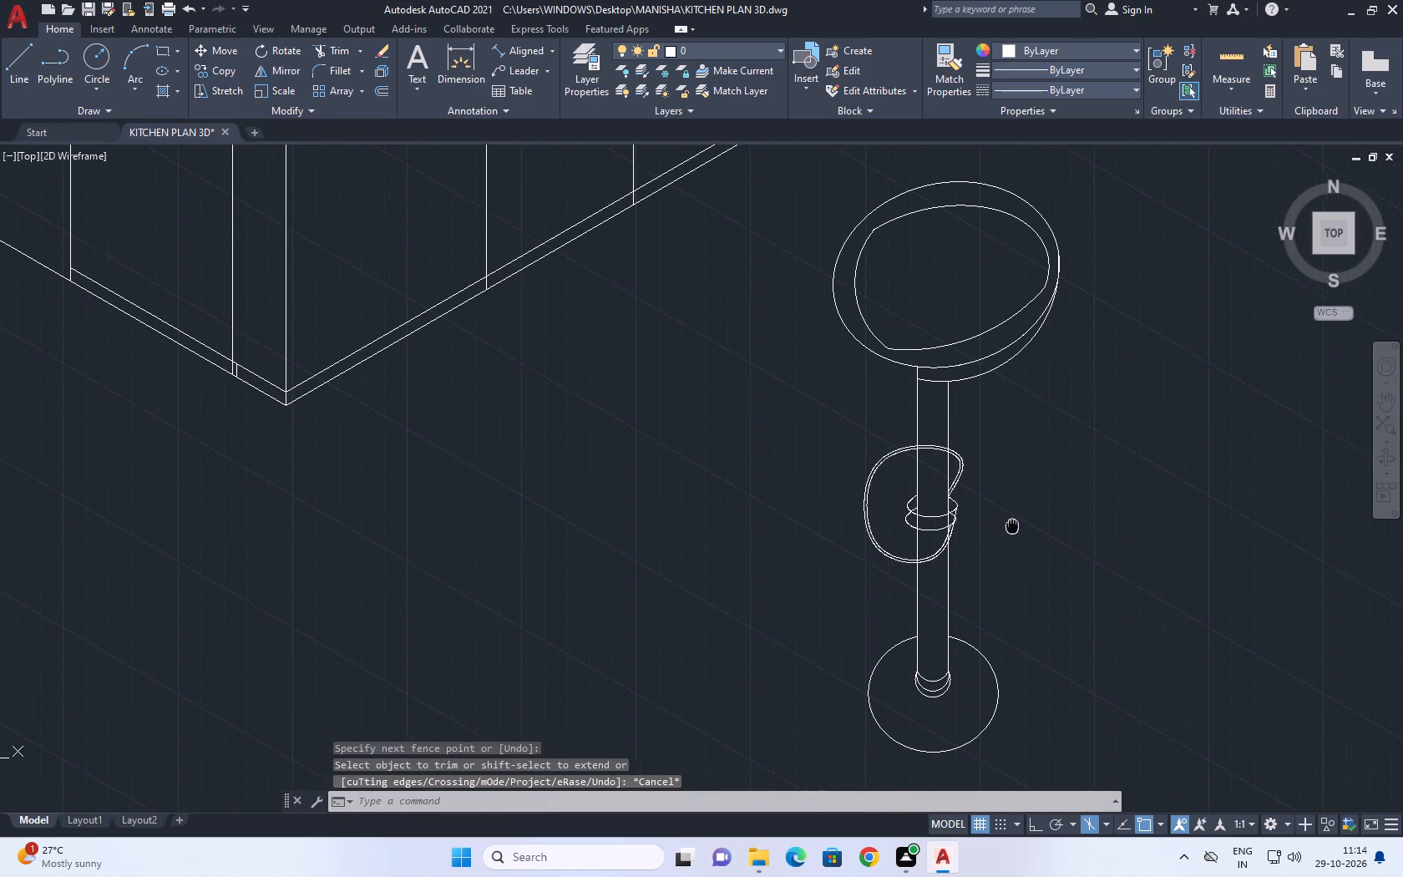
pyautogui.moveTo(1012, 525); pyautogui.dragTo(1012, 524, button='middle')
pyautogui.middleClick(1012, 524)
pyautogui.moveTo(974, 398); pyautogui.dragTo(970, 469, button='middle')
pyautogui.press('a')
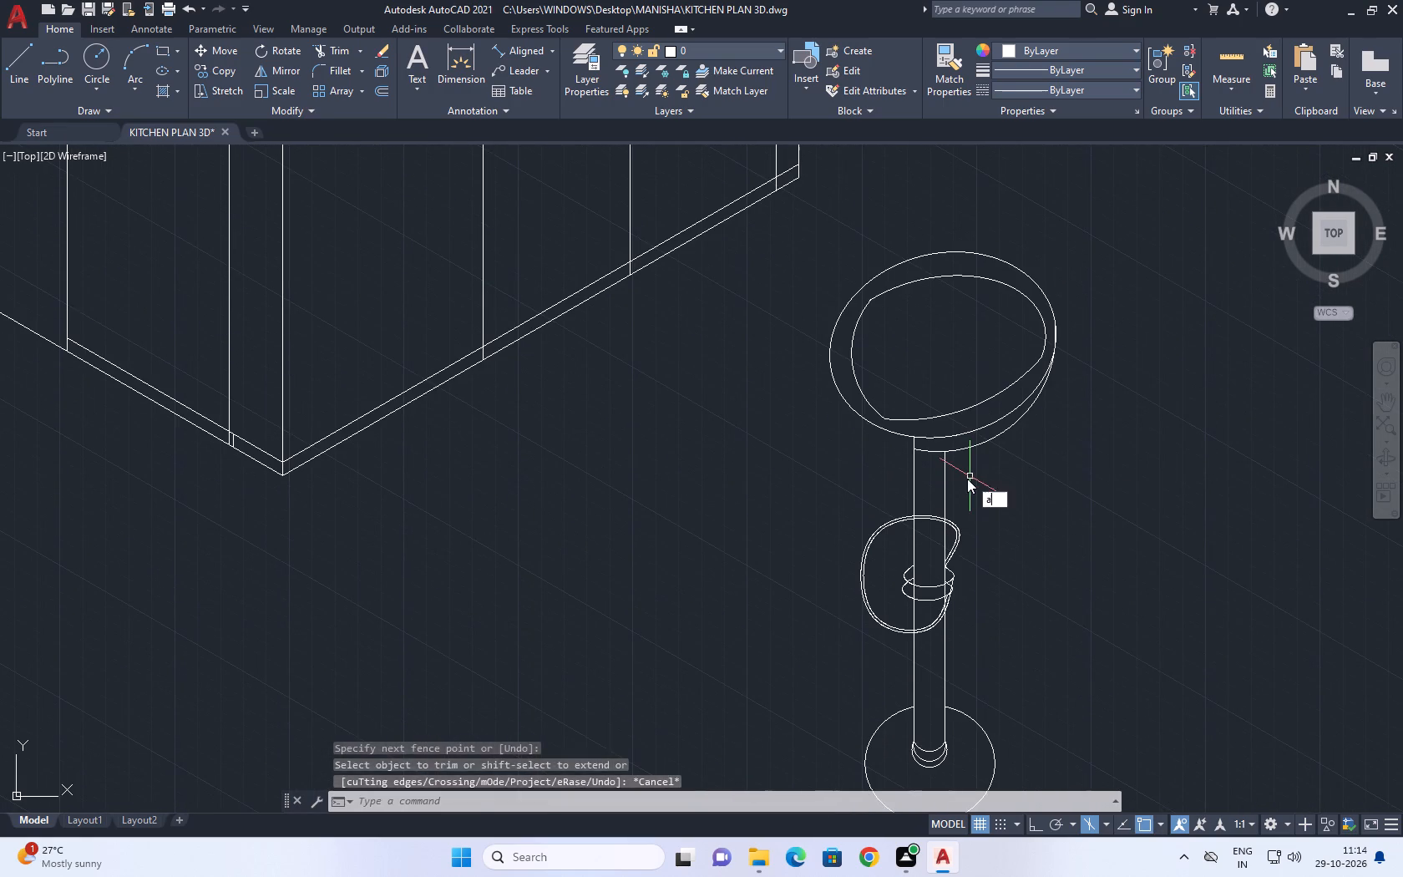
pyautogui.press('space')
pyautogui.scroll(3, 898, 474)
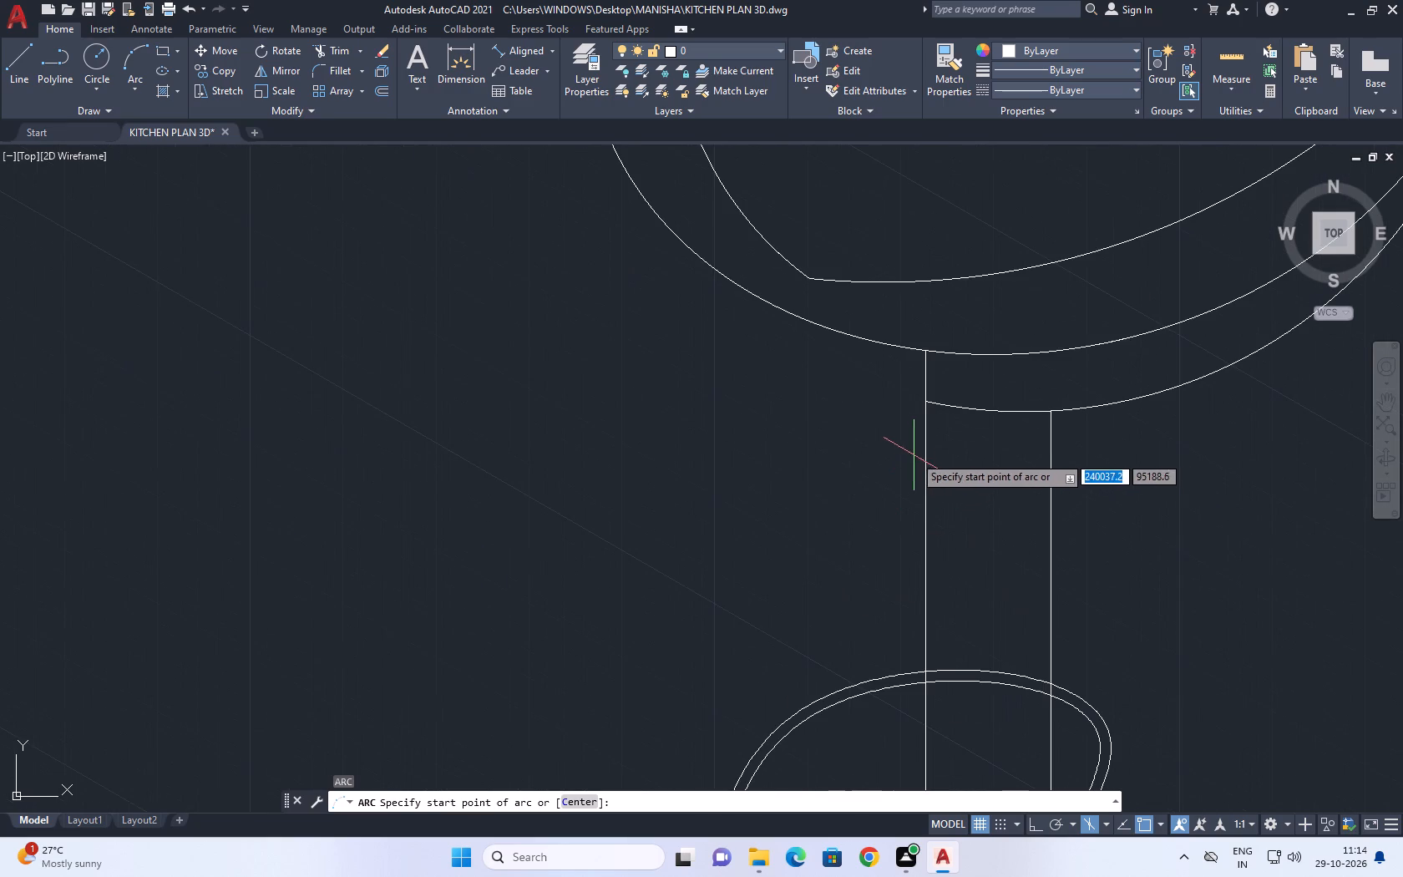
pyautogui.click(926, 444)
pyautogui.click(984, 477)
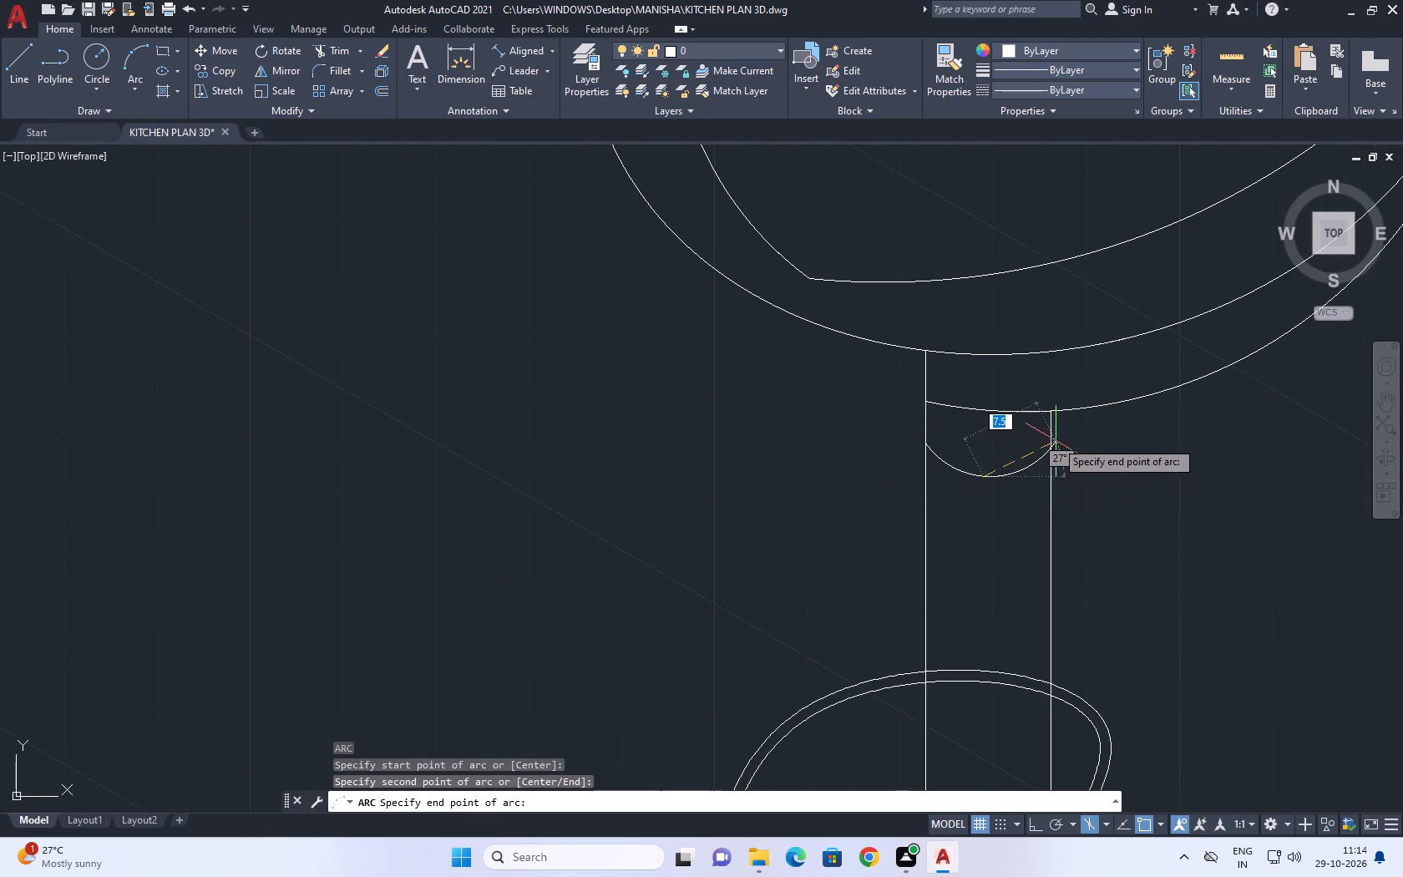
pyautogui.click(1054, 438)
# Stretch the new arc's right endpoint slightly down along the post's right line to level it with the left end.
pyautogui.click(1008, 466)
pyautogui.click(999, 480)
pyautogui.scroll(4, 1051, 439)
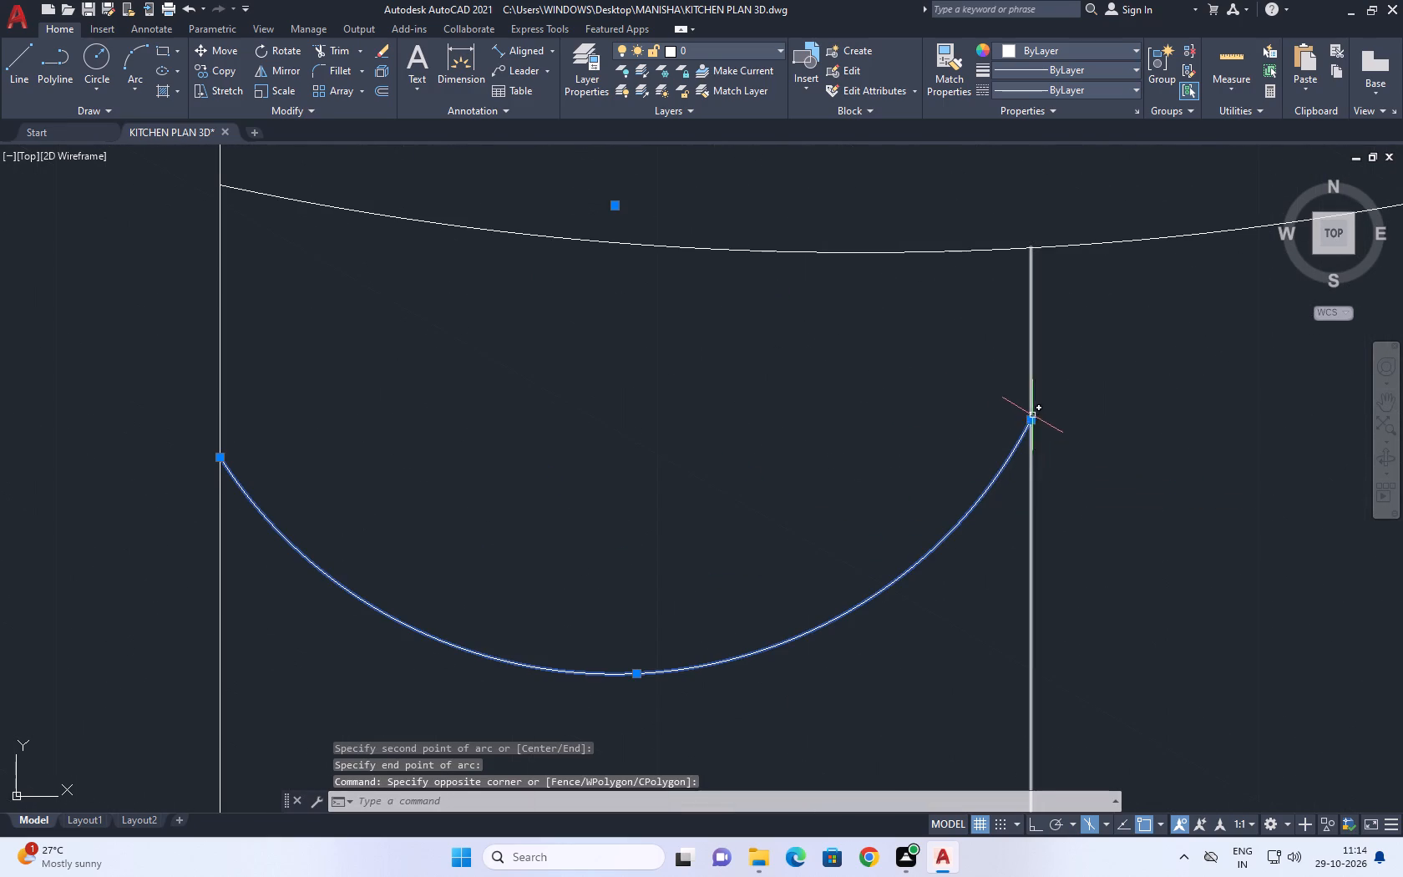
pyautogui.click(1031, 413)
pyautogui.press('Escape')
pyautogui.click(1031, 418)
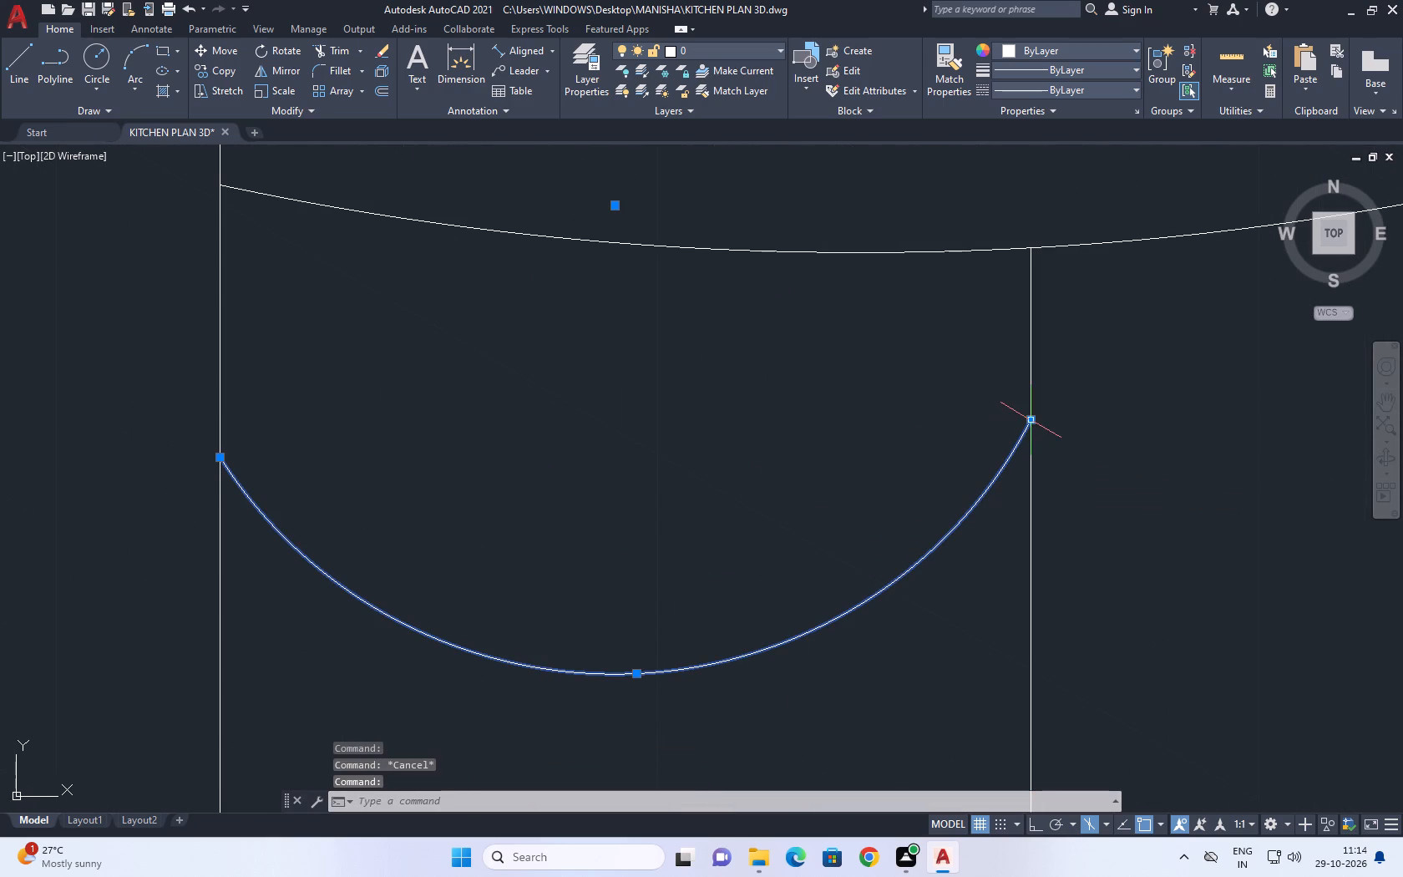
pyautogui.click(1029, 415)
pyautogui.click(1030, 418)
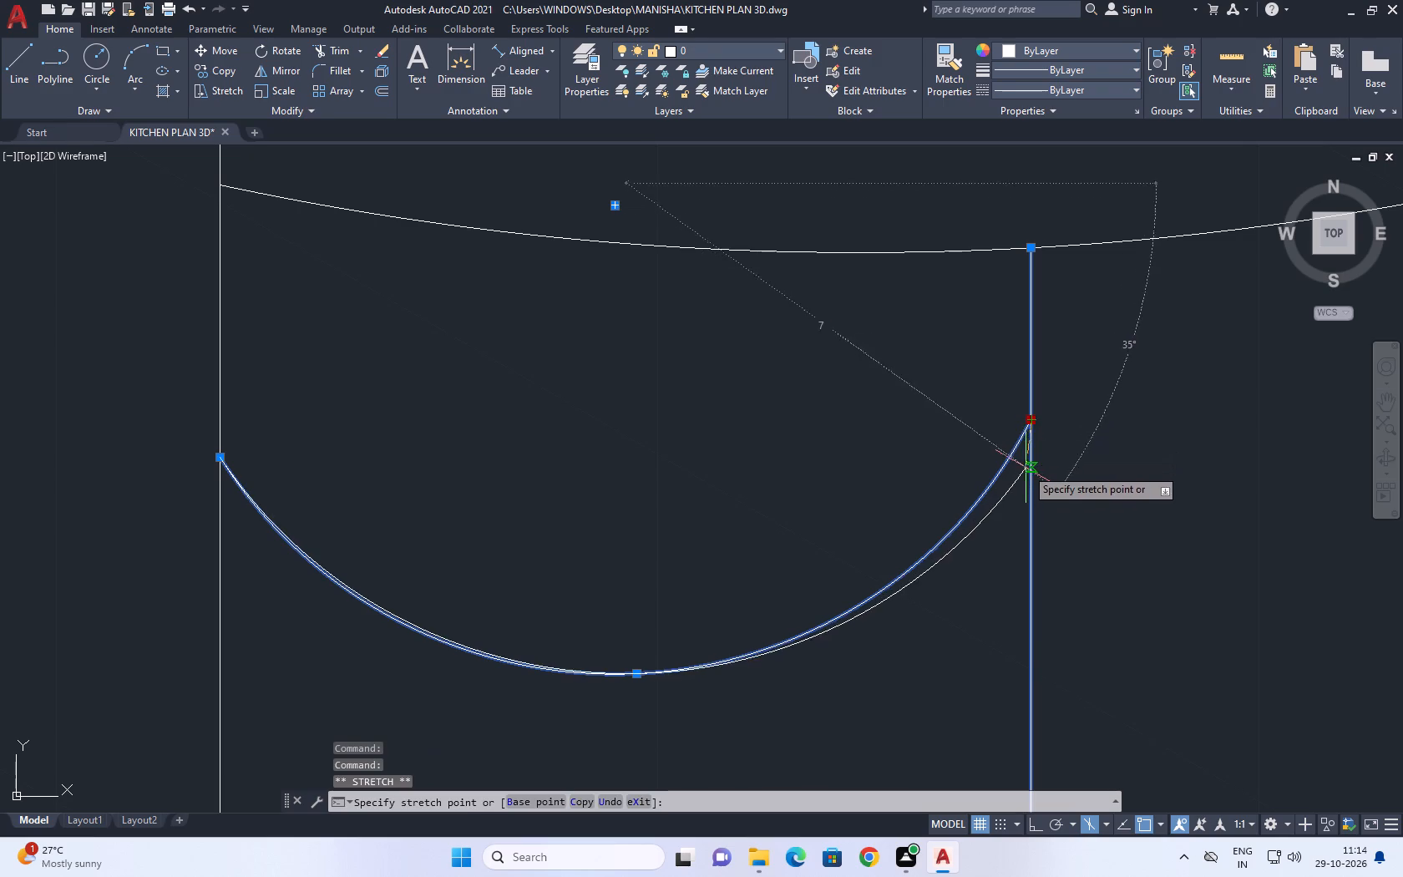
pyautogui.click(1036, 464)
pyautogui.scroll(-6, 994, 453)
pyautogui.press('Escape')
pyautogui.scroll(-5, 991, 478)
pyautogui.scroll(3, 988, 476)
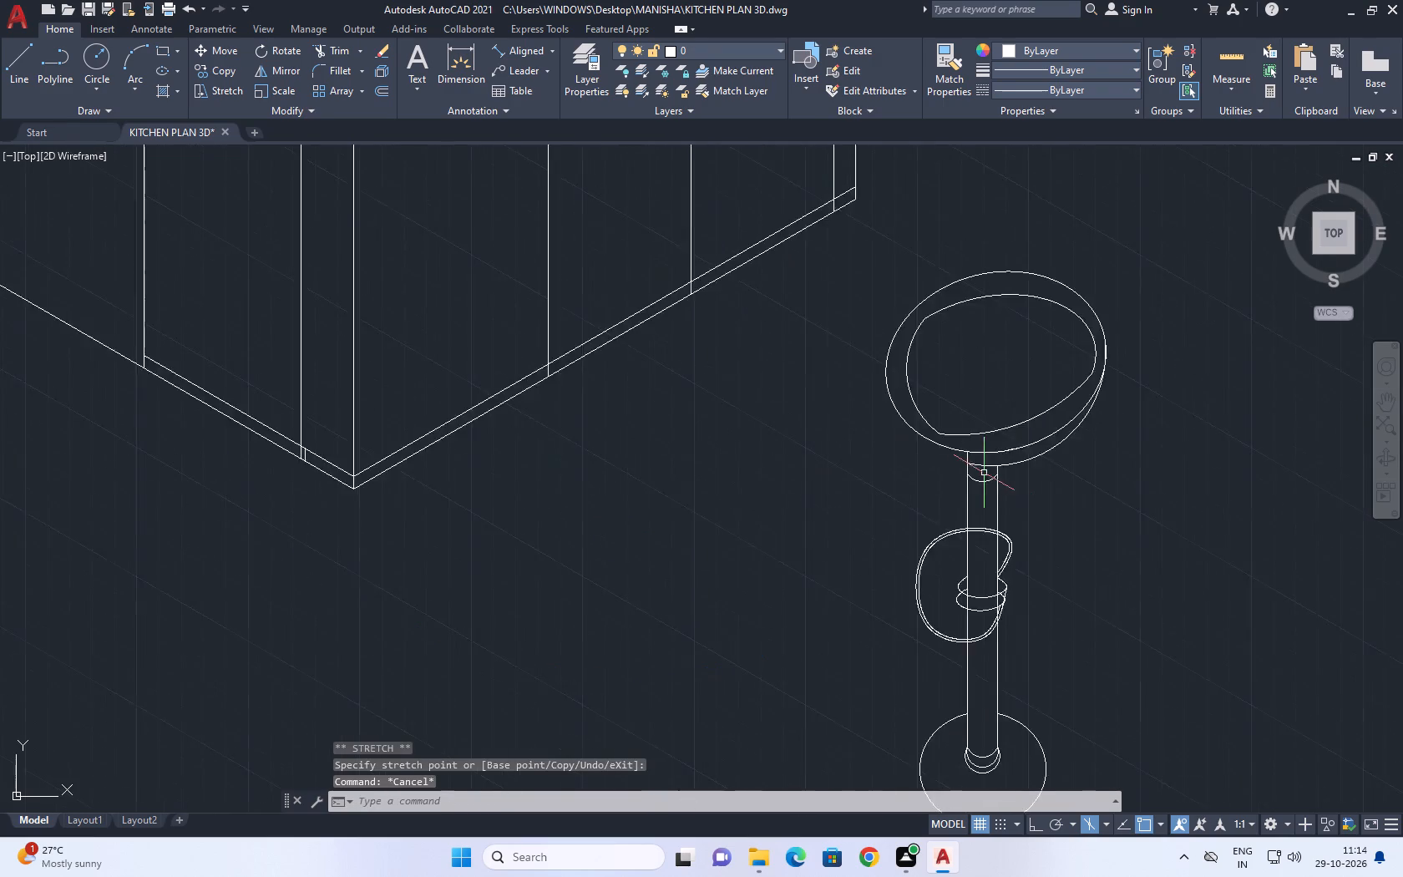
# Stretch the midpoint of the arc below the seat slightly upward to flatten its curve.
pyautogui.scroll(2, 984, 473)
pyautogui.click(984, 496)
pyautogui.click(975, 481)
pyautogui.scroll(3, 973, 493)
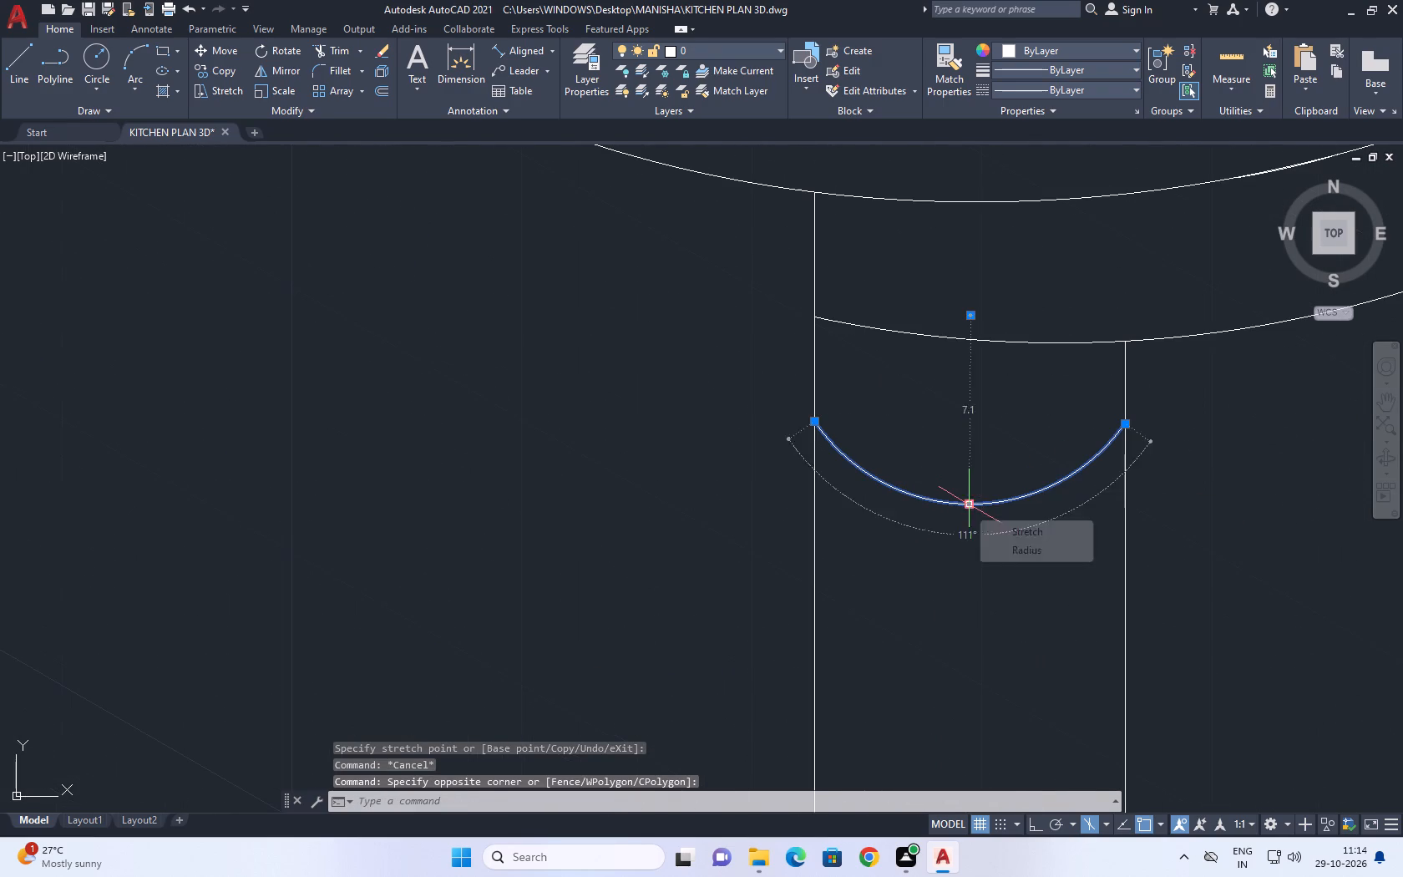
pyautogui.click(967, 503)
pyautogui.click(969, 479)
pyautogui.scroll(-11, 951, 487)
pyautogui.press('Escape')
pyautogui.moveTo(976, 457); pyautogui.dragTo(970, 434, button='middle')
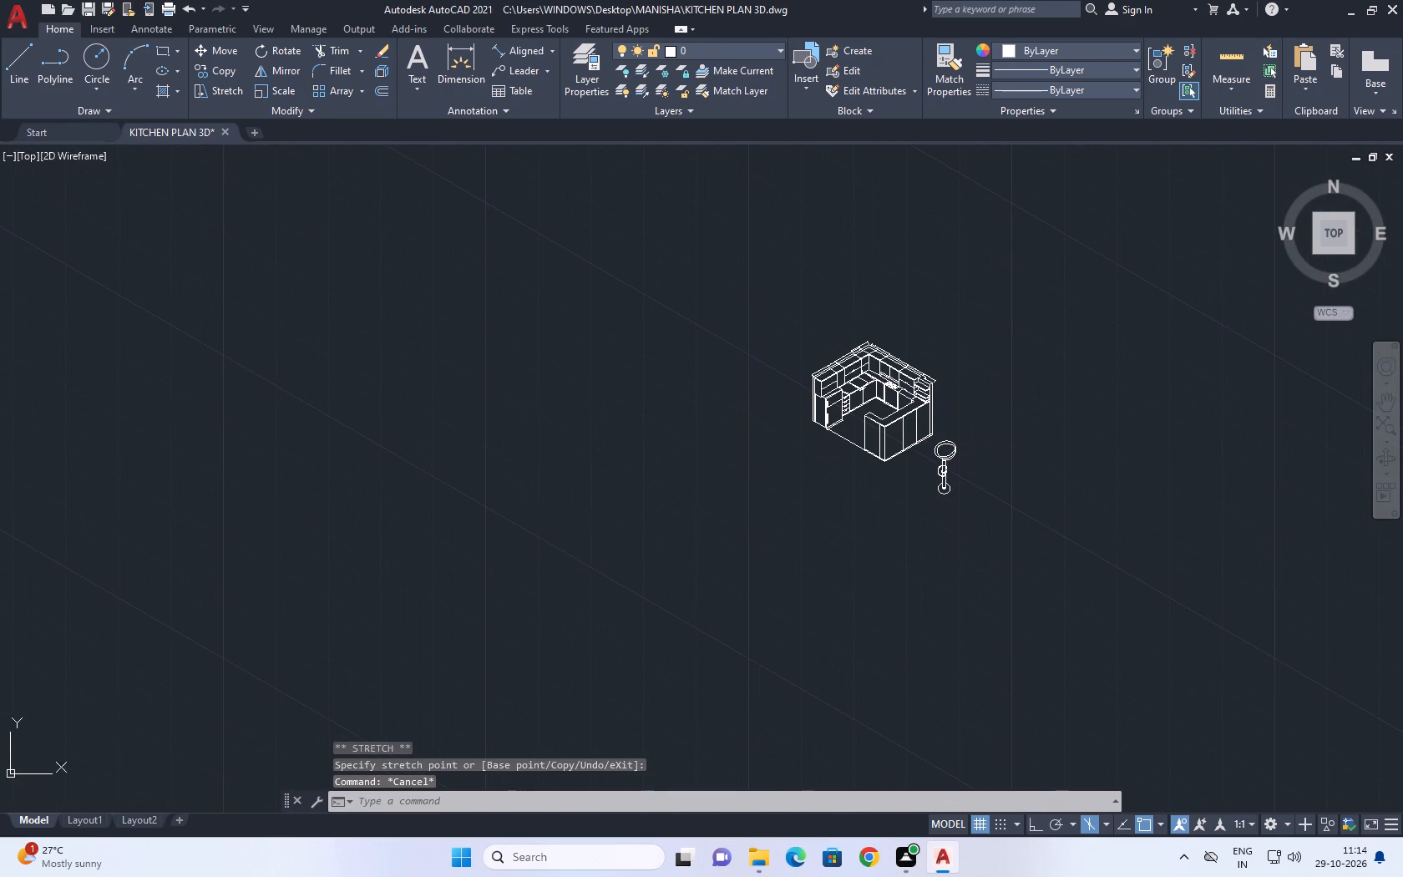
# Convert the complete bar stool into a block named chair.
pyautogui.scroll(4, 914, 431)
pyautogui.moveTo(985, 403); pyautogui.dragTo(993, 320, button='middle')
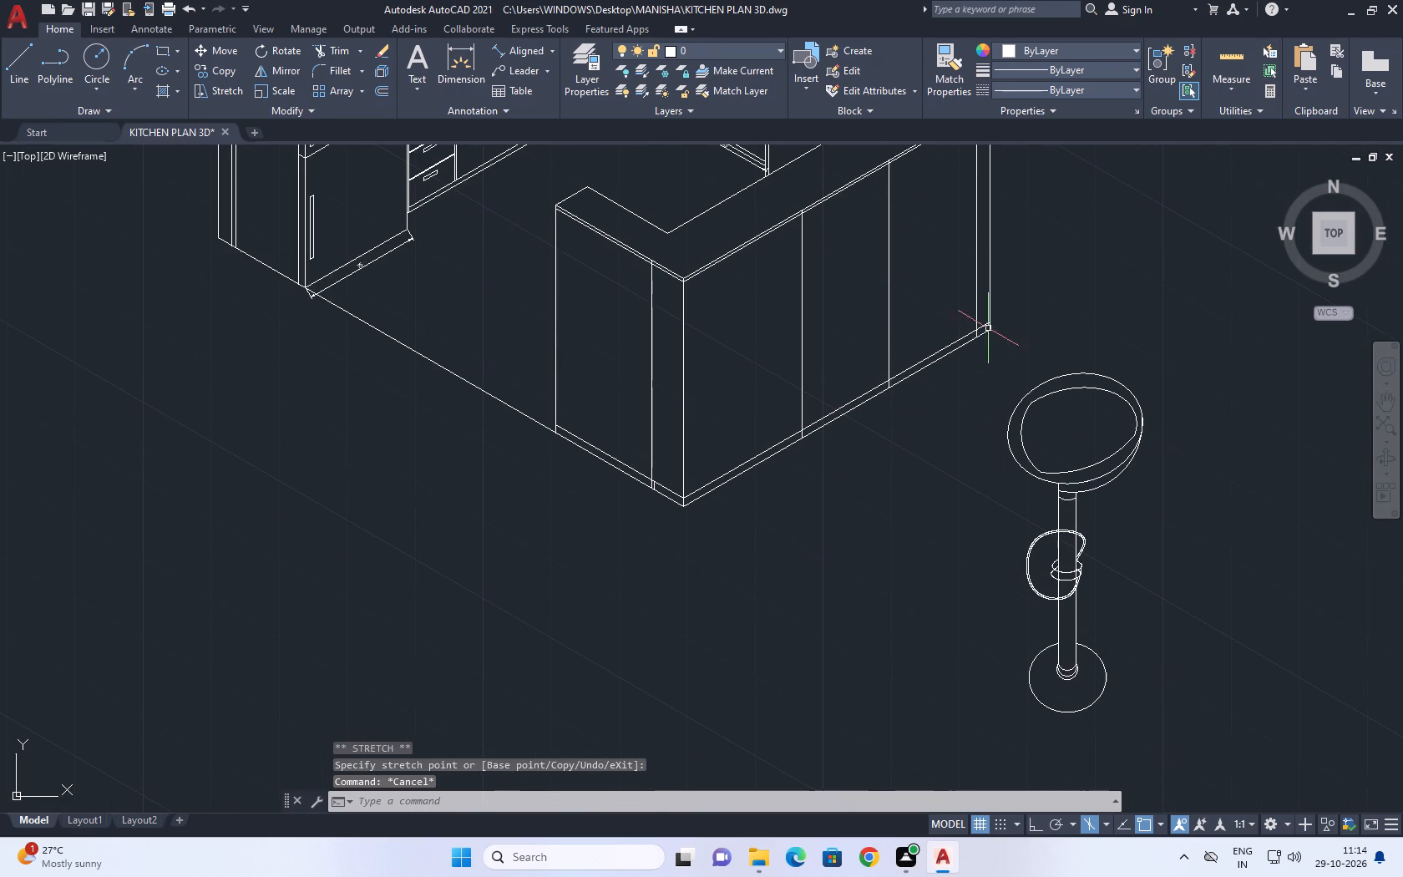
pyautogui.click(980, 348)
pyautogui.moveTo(1082, 667); pyautogui.dragTo(1050, 543, button='middle')
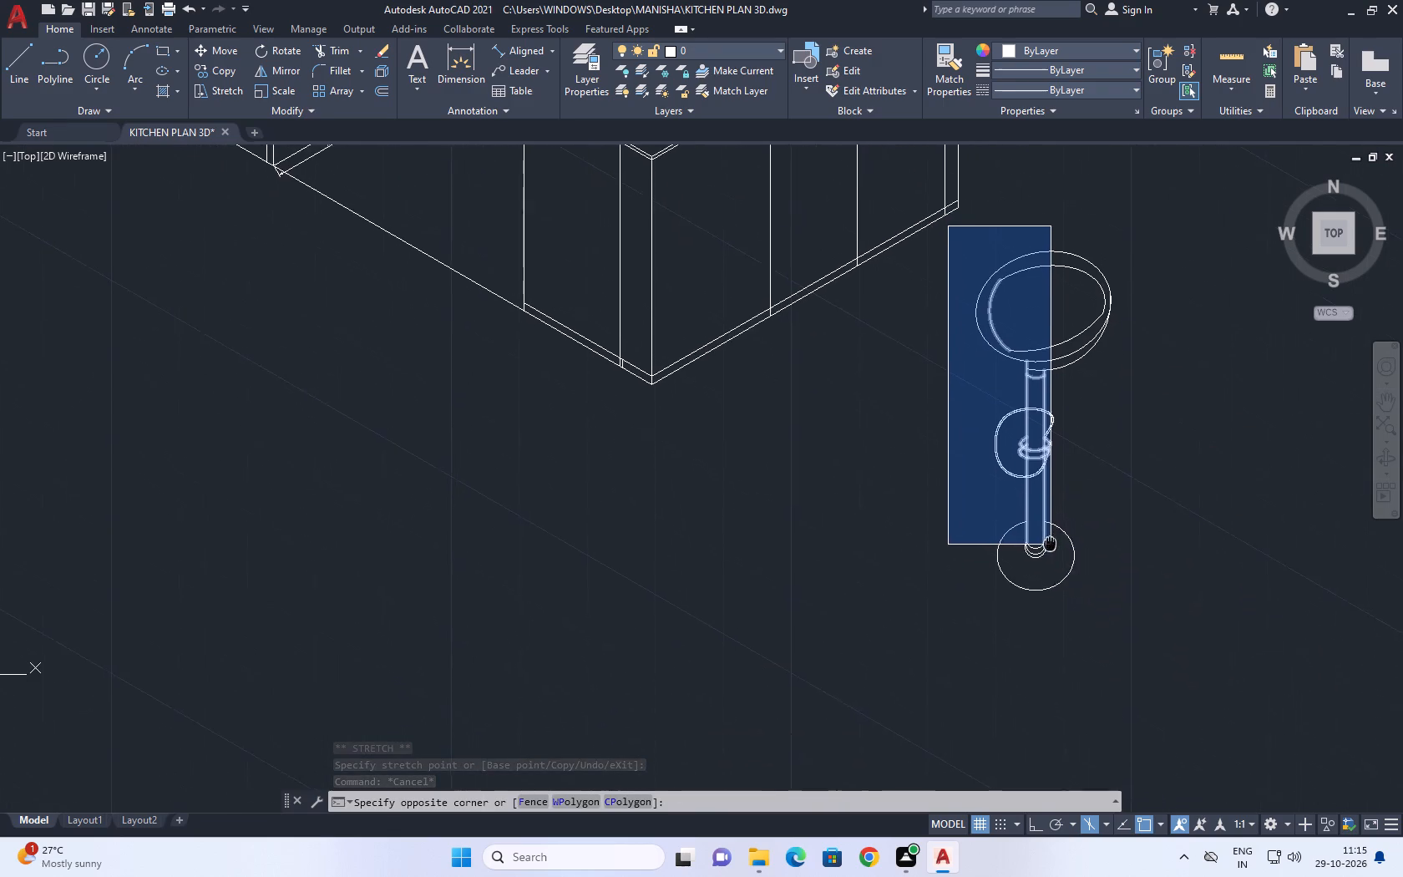
pyautogui.moveTo(1050, 543); pyautogui.dragTo(1048, 522, button='middle')
pyautogui.moveTo(1087, 625); pyautogui.dragTo(1054, 576, button='middle')
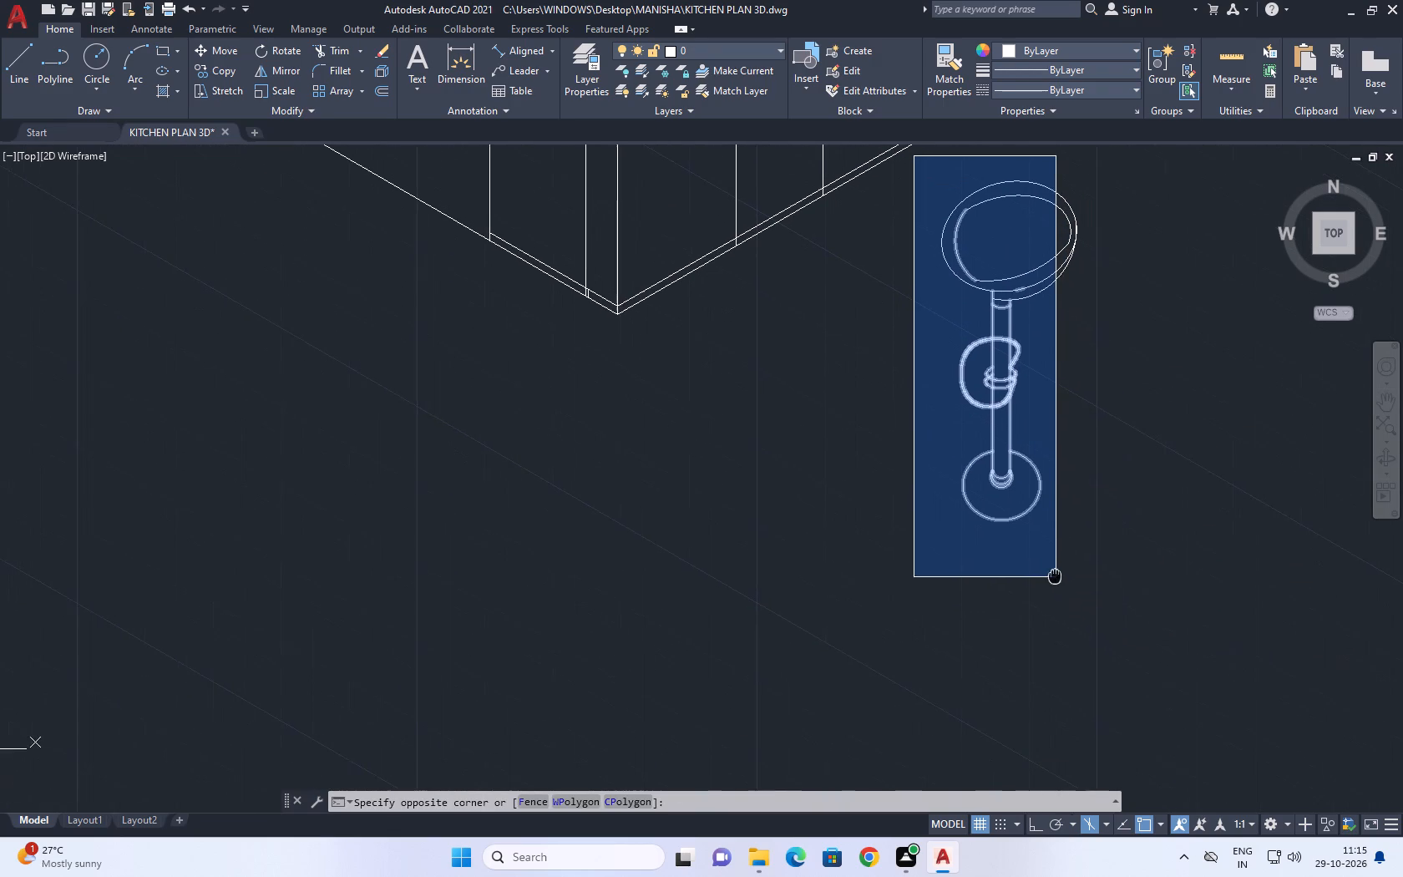
pyautogui.moveTo(1054, 576); pyautogui.dragTo(1054, 575, button='middle')
pyautogui.click(1096, 579)
pyautogui.write('b')
pyautogui.press('space')
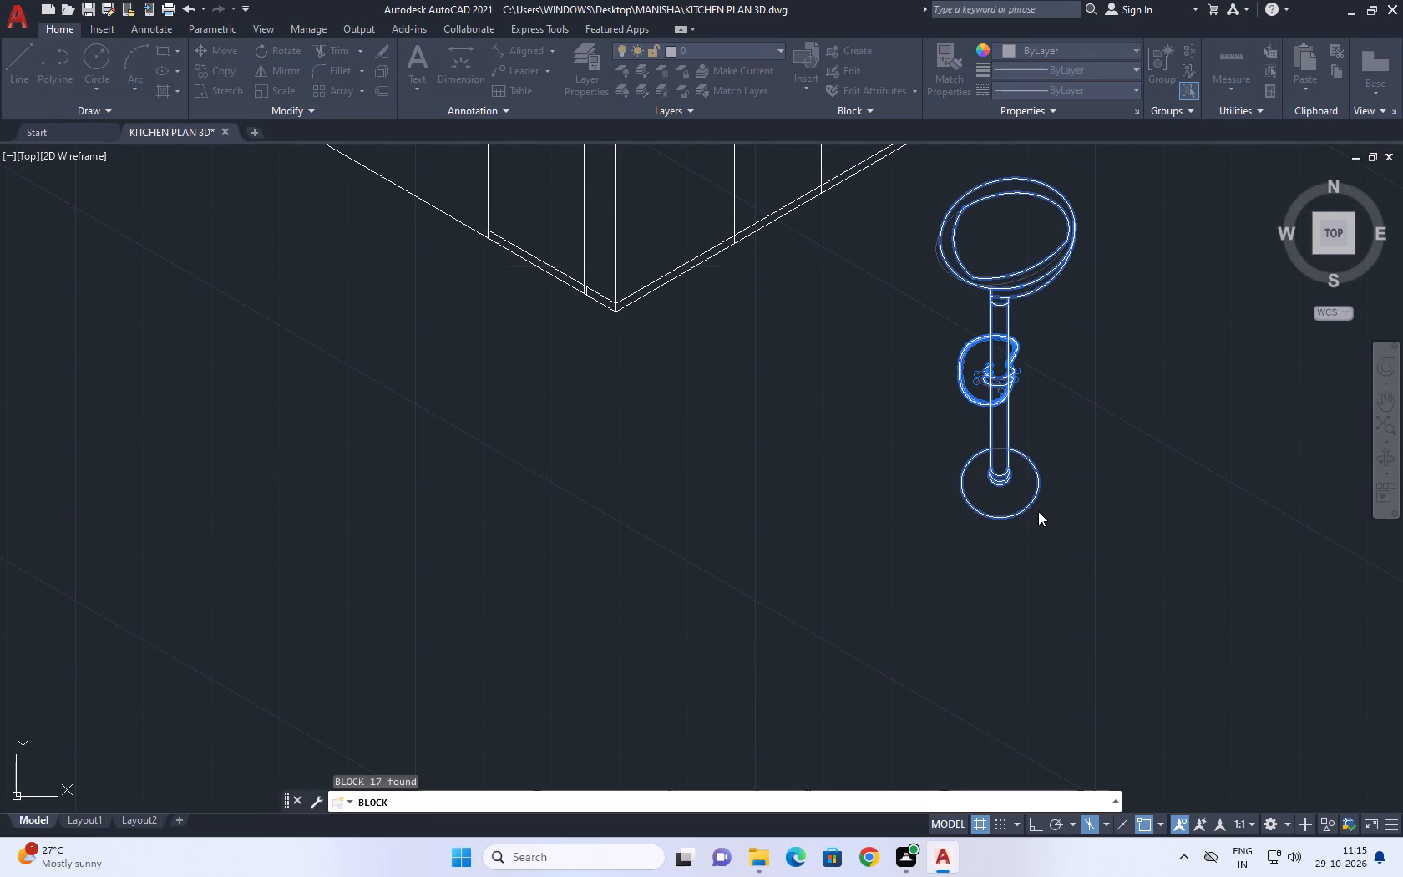
pyautogui.moveTo(1036, 508); pyautogui.dragTo(975, 567, button='middle')
pyautogui.press('c')
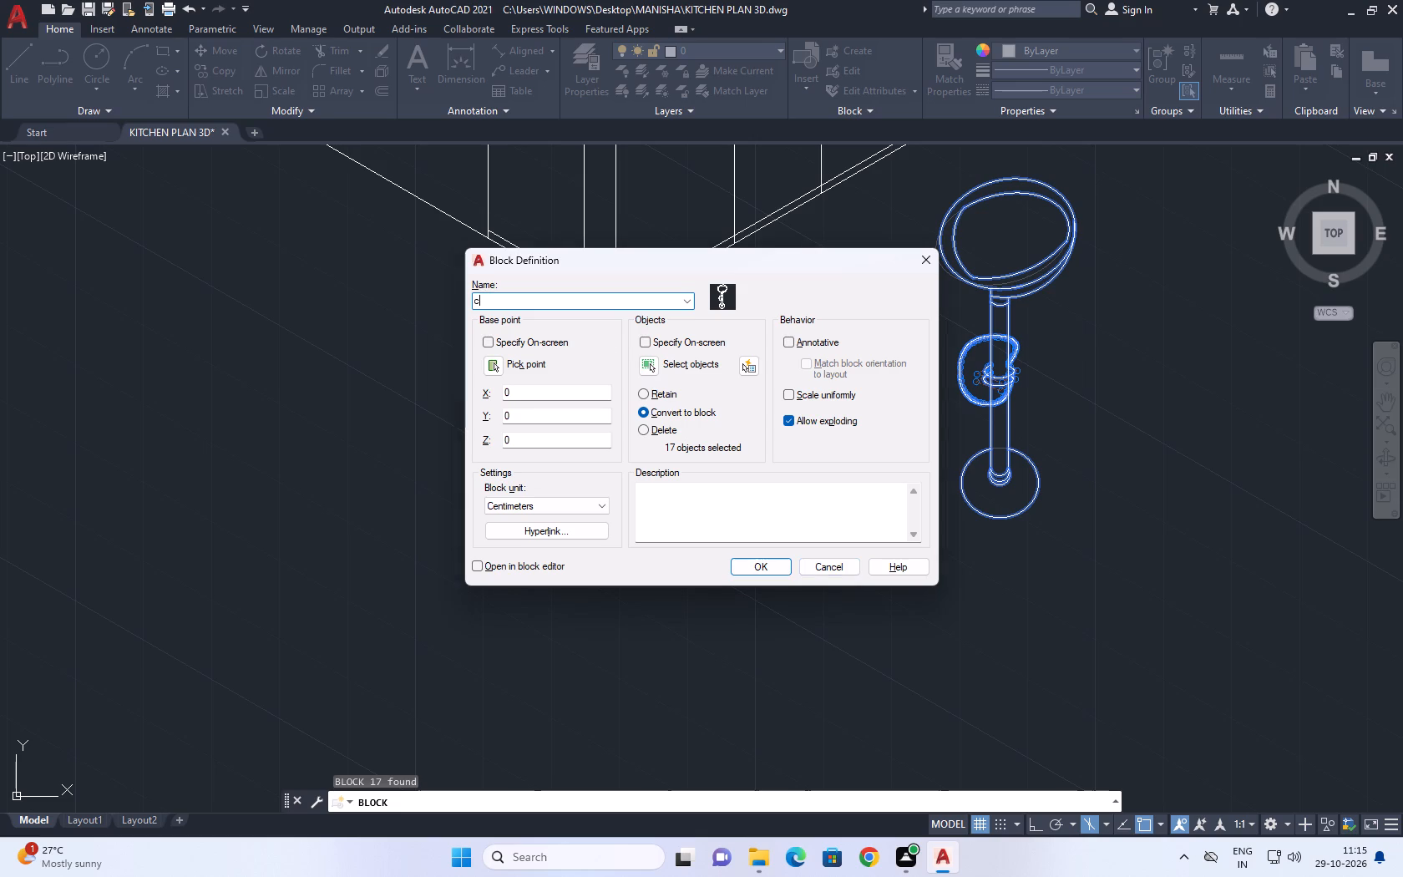
pyautogui.press('h')
pyautogui.press('a')
pyautogui.write('ir')
pyautogui.press('space')
pyautogui.click(772, 564)
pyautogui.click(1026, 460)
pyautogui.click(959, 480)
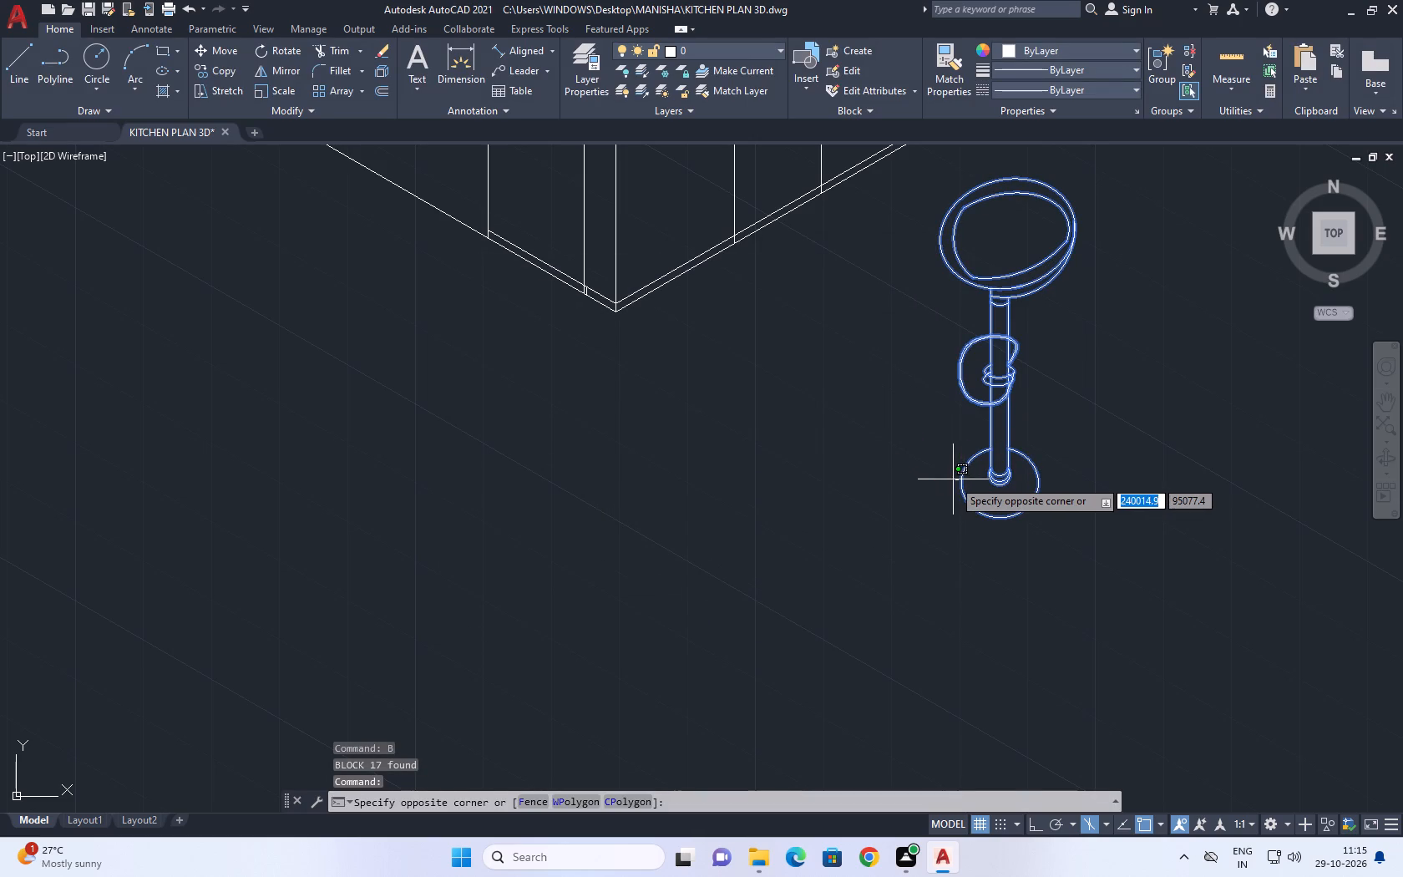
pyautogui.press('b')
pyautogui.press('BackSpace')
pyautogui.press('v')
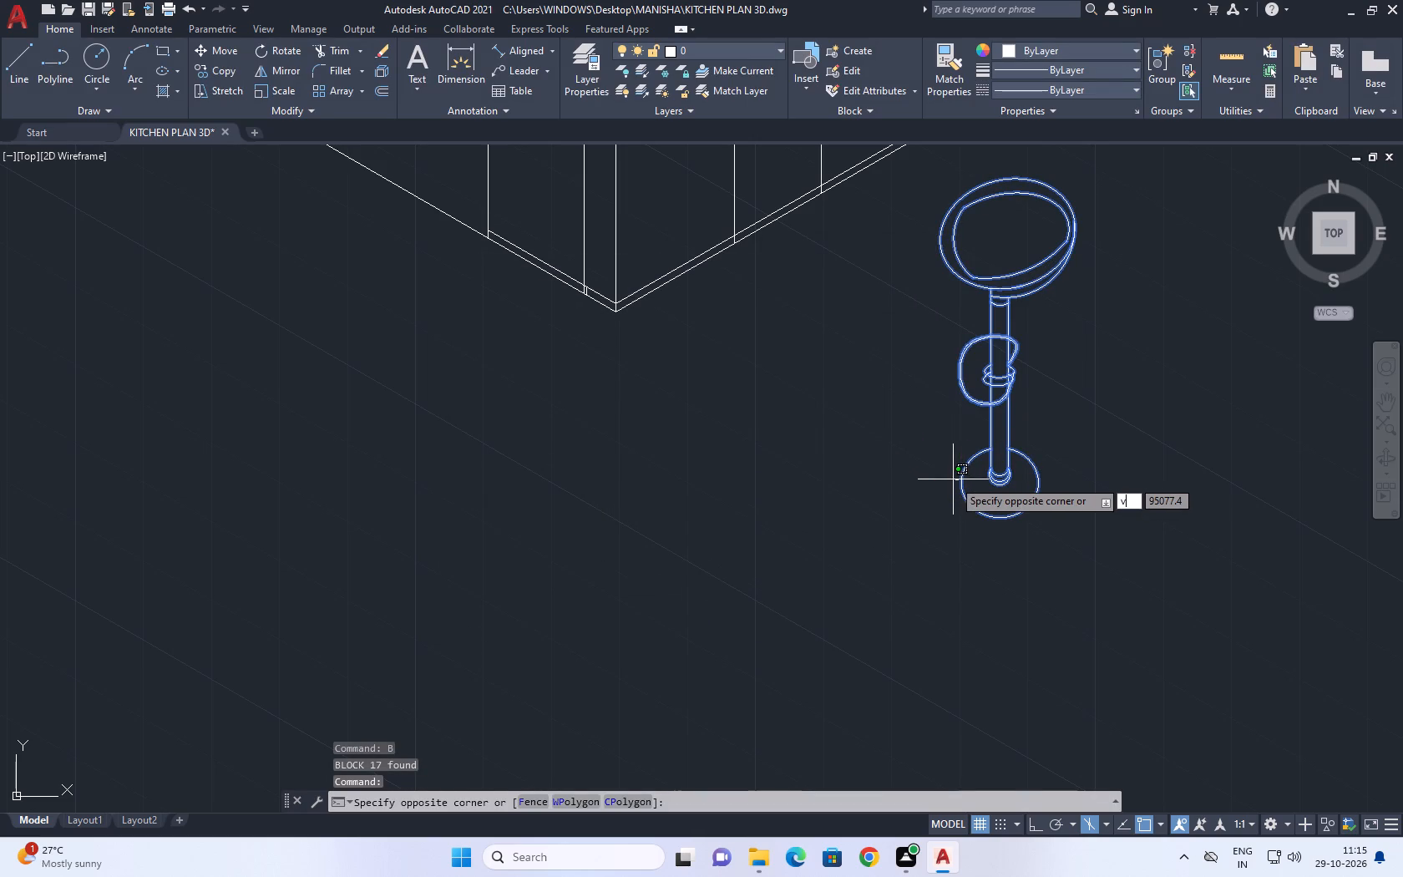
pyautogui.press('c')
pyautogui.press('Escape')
# Copy the chair block about 104 units away at 27°, parallel to the counter's long front.
pyautogui.moveTo(1081, 492); pyautogui.dragTo(1061, 479)
pyautogui.click(990, 446)
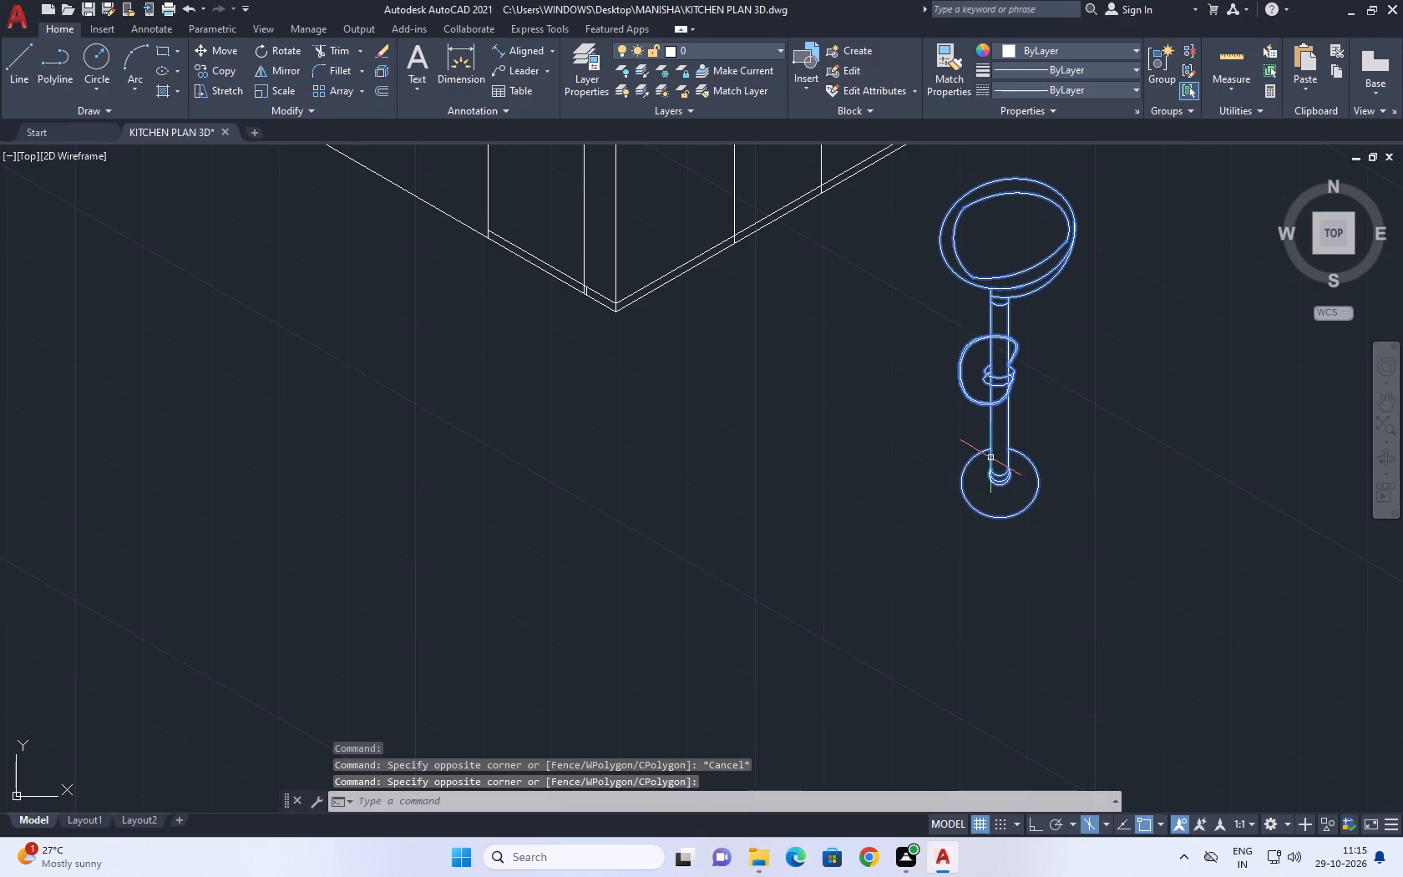
pyautogui.press('c')
pyautogui.press('o')
pyautogui.press('space')
pyautogui.click(990, 501)
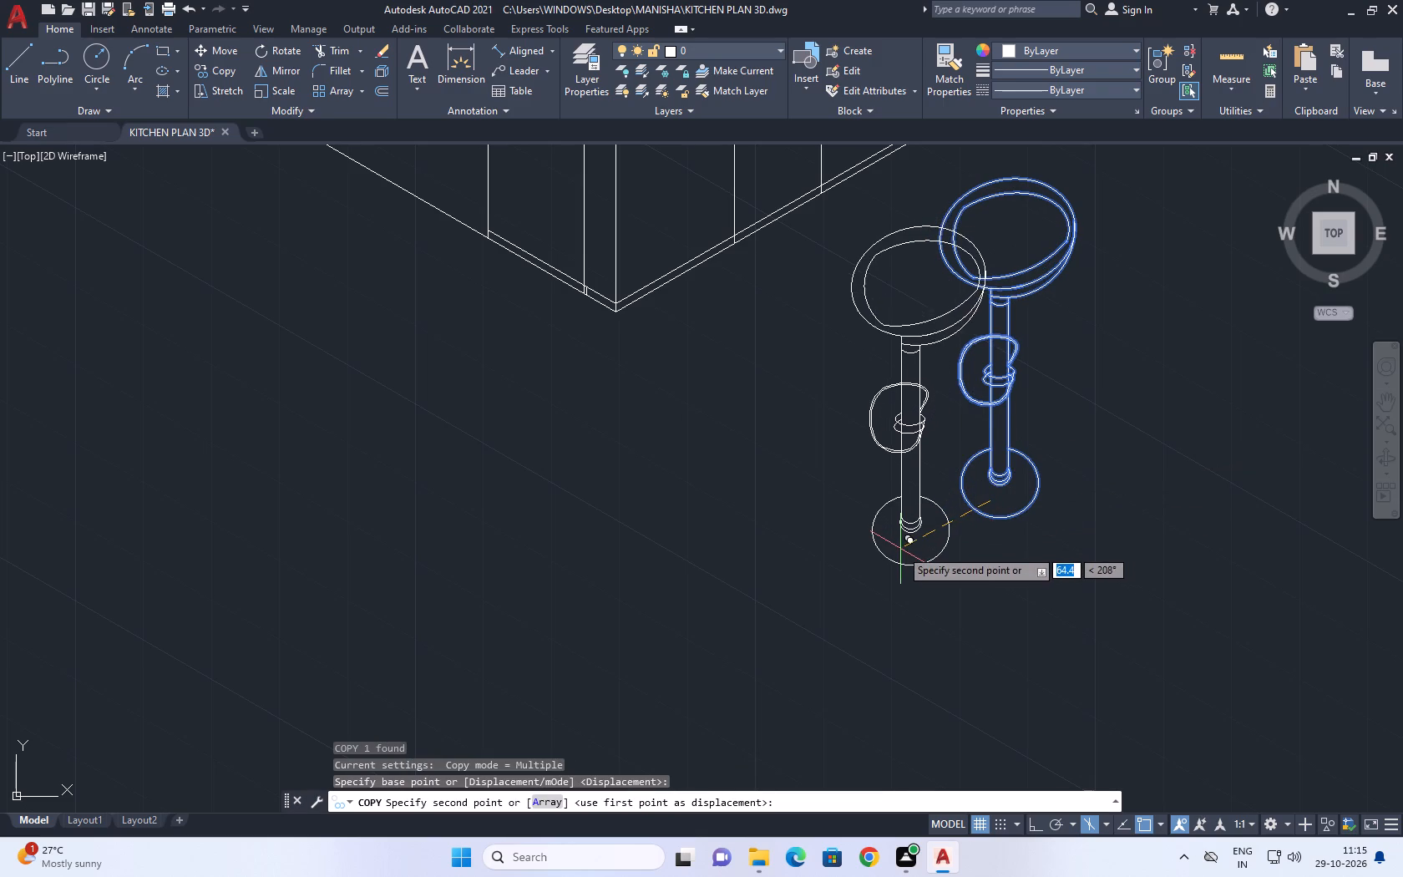
pyautogui.moveTo(900, 549); pyautogui.dragTo(791, 597, button='middle')
pyautogui.moveTo(989, 482); pyautogui.dragTo(935, 579, button='middle')
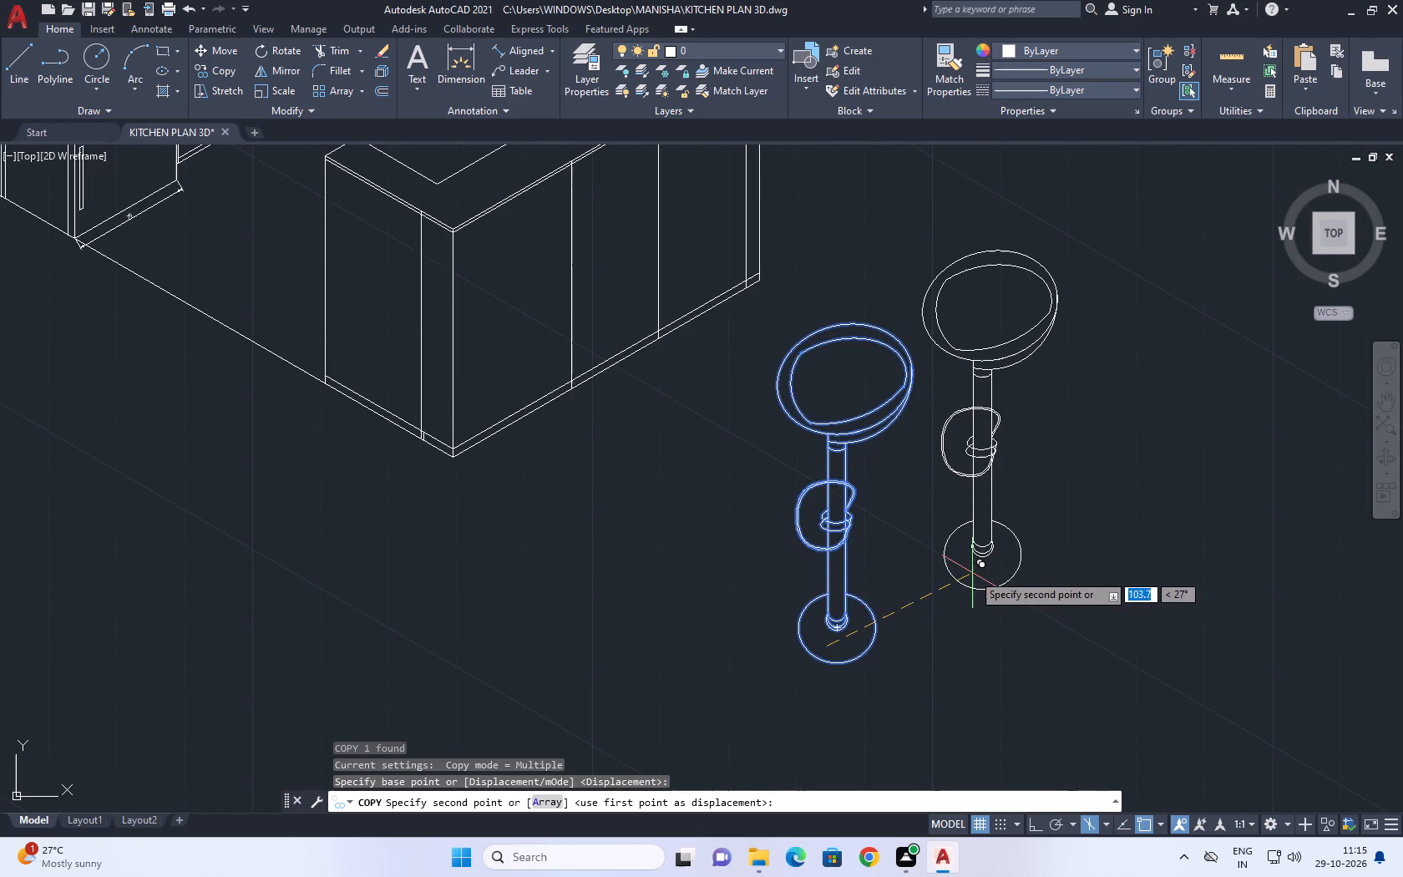
pyautogui.click(970, 570)
pyautogui.press('Escape')
# Move both stools together so they stand against the outer face of the kitchen counter.
pyautogui.moveTo(1023, 484); pyautogui.dragTo(1007, 503)
pyautogui.moveTo(903, 570); pyautogui.dragTo(842, 590)
pyautogui.click(852, 596)
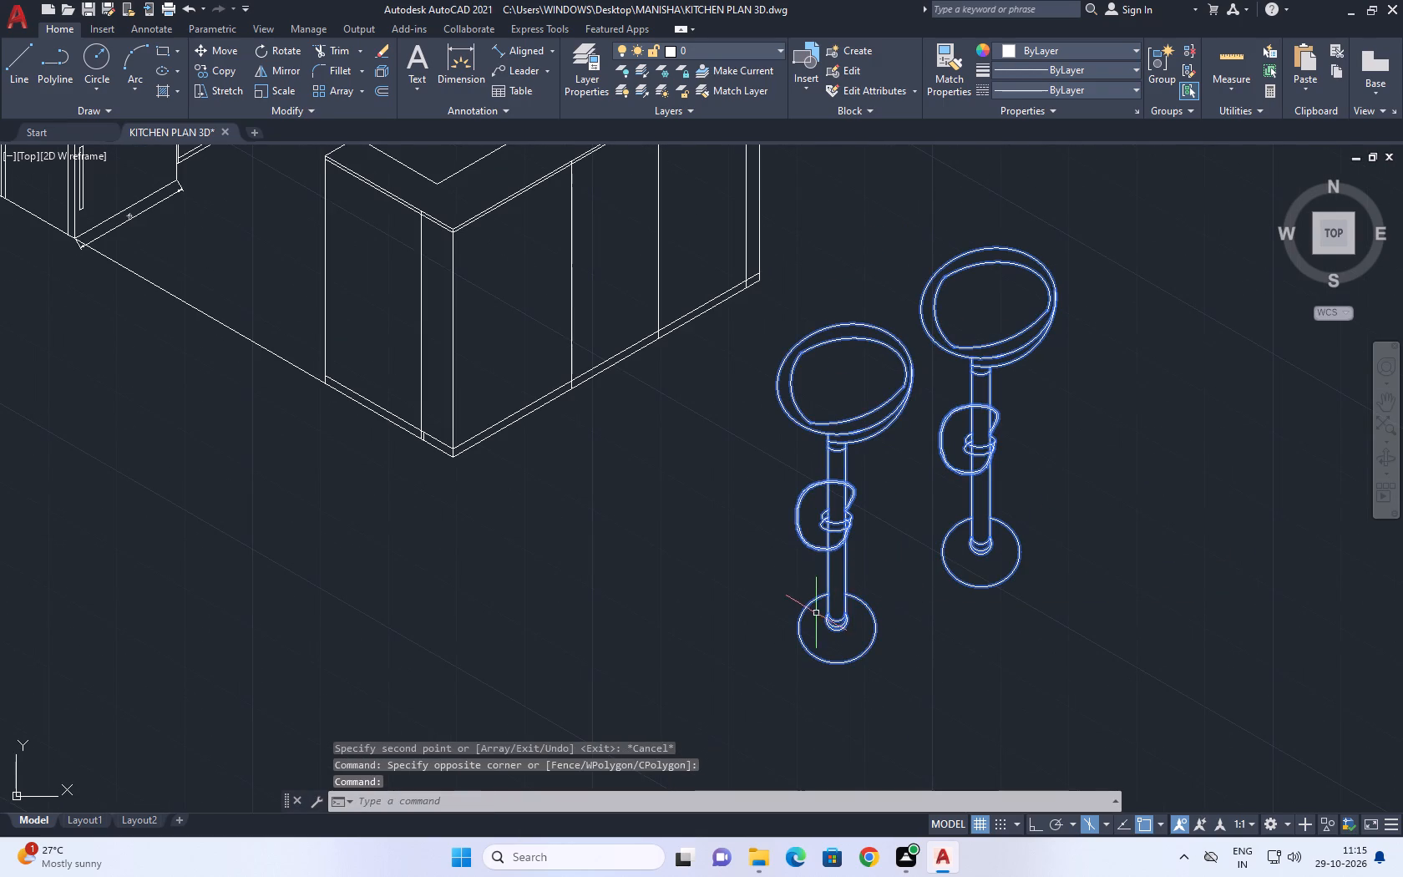
pyautogui.press('m')
pyautogui.press('space')
pyautogui.moveTo(998, 621); pyautogui.dragTo(980, 612)
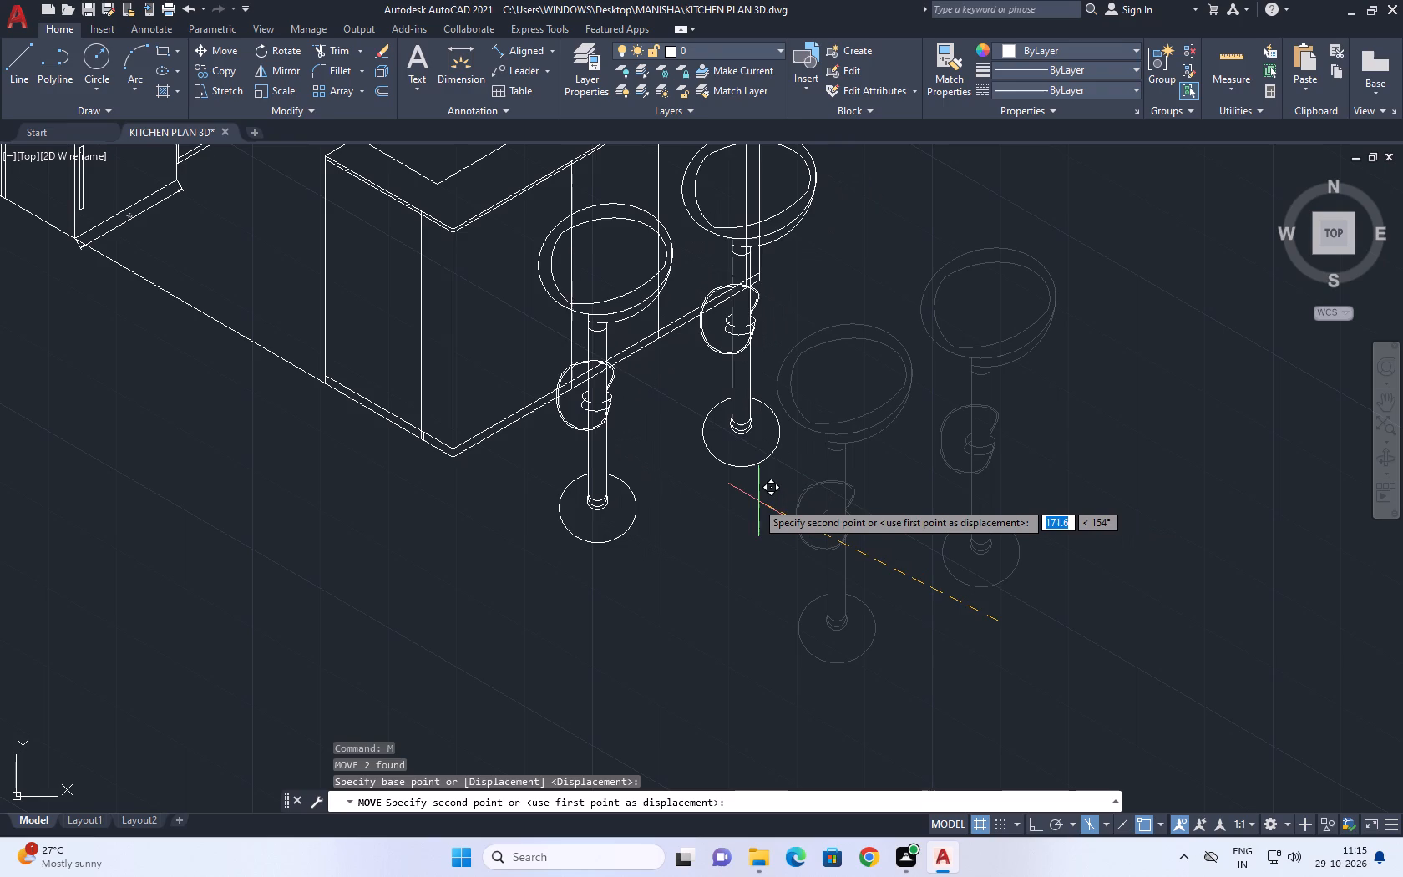
pyautogui.click(745, 491)
# Trim the counter panel line and the wall-end lines where they show through the two stools' inner seat outlines.
pyautogui.moveTo(659, 414); pyautogui.dragTo(762, 486, button='middle')
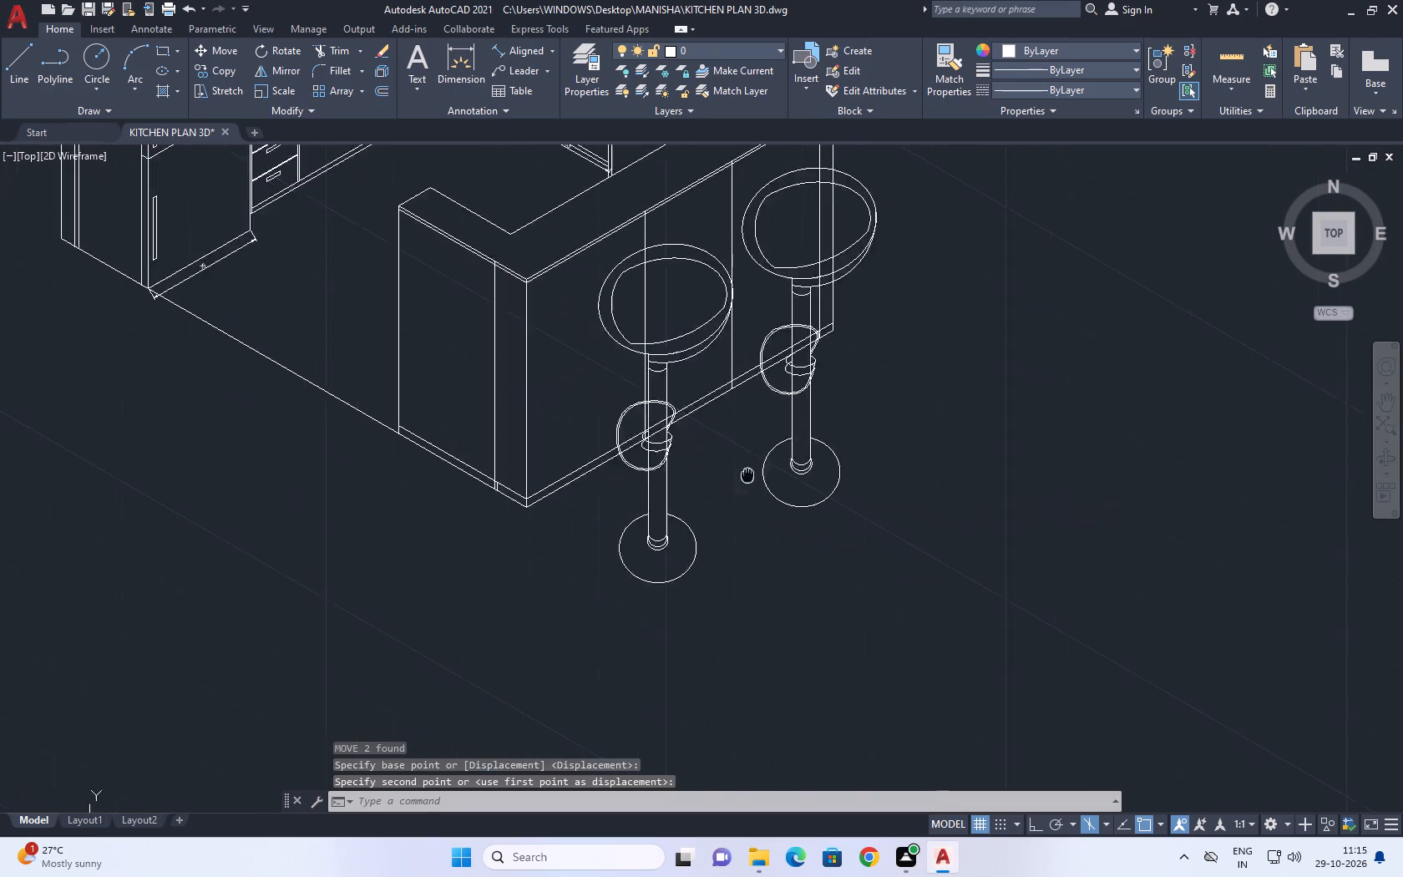
pyautogui.moveTo(762, 486); pyautogui.dragTo(810, 531, button='middle')
pyautogui.scroll(-1, 843, 550)
pyautogui.moveTo(826, 492); pyautogui.dragTo(852, 519, button='middle')
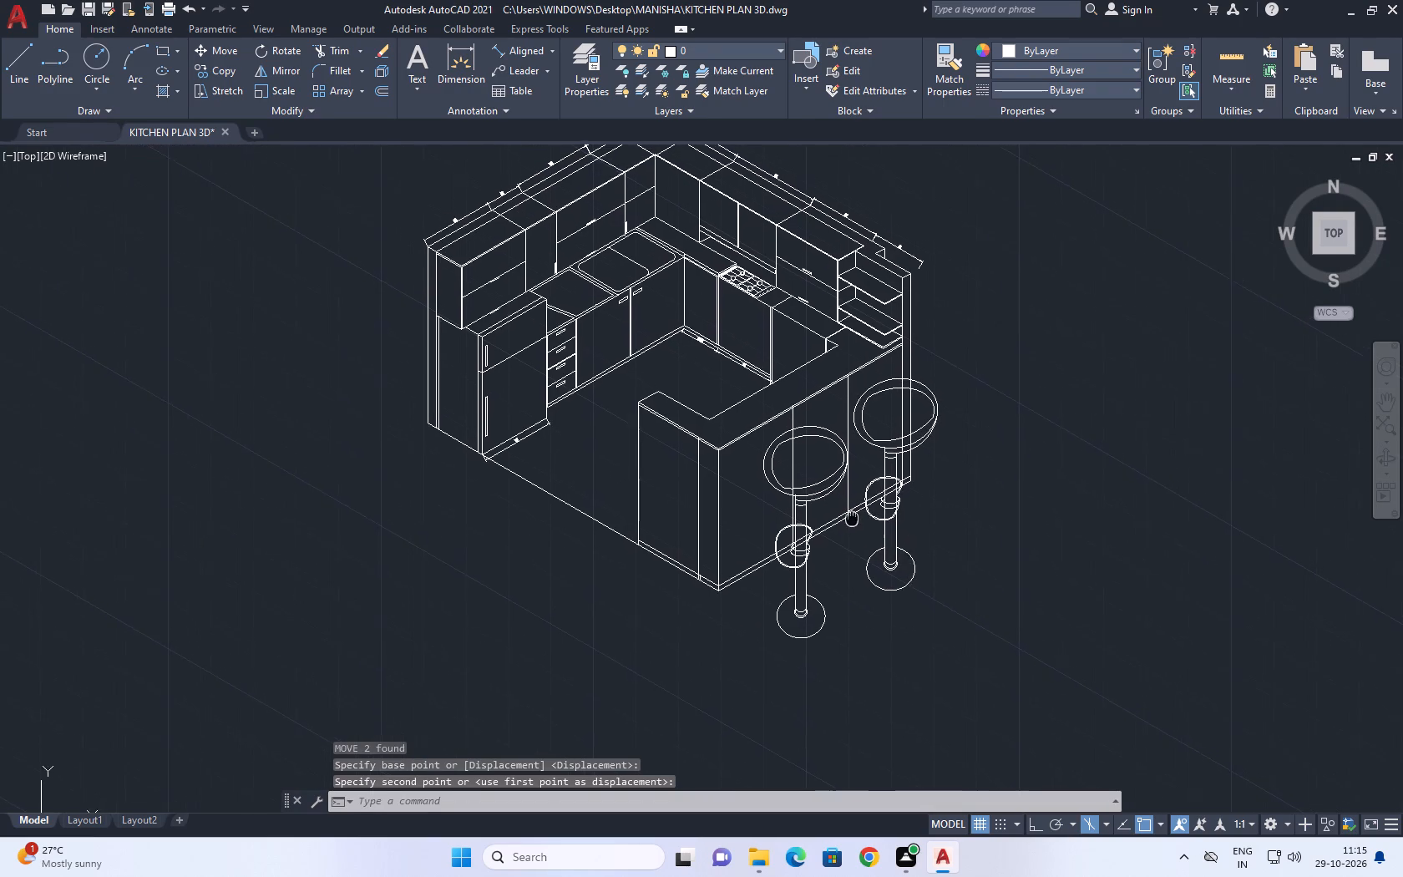
pyautogui.moveTo(852, 519); pyautogui.dragTo(856, 525, button='middle')
pyautogui.moveTo(854, 474); pyautogui.dragTo(940, 507, button='middle')
pyautogui.press('t')
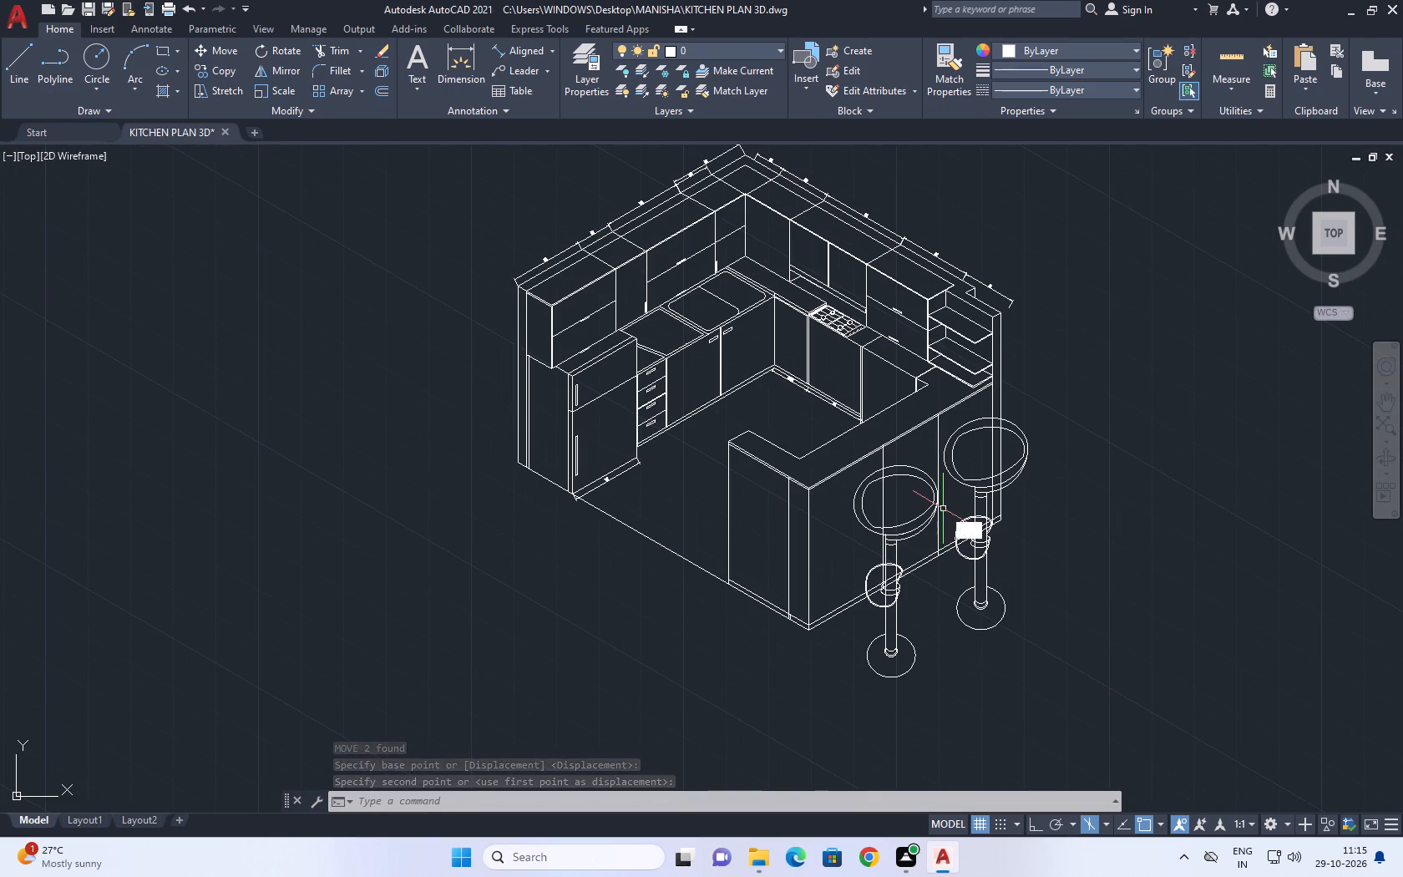
pyautogui.press('r')
pyautogui.press('space')
pyautogui.scroll(2, 903, 506)
pyautogui.moveTo(894, 499); pyautogui.dragTo(879, 499)
pyautogui.click(828, 501)
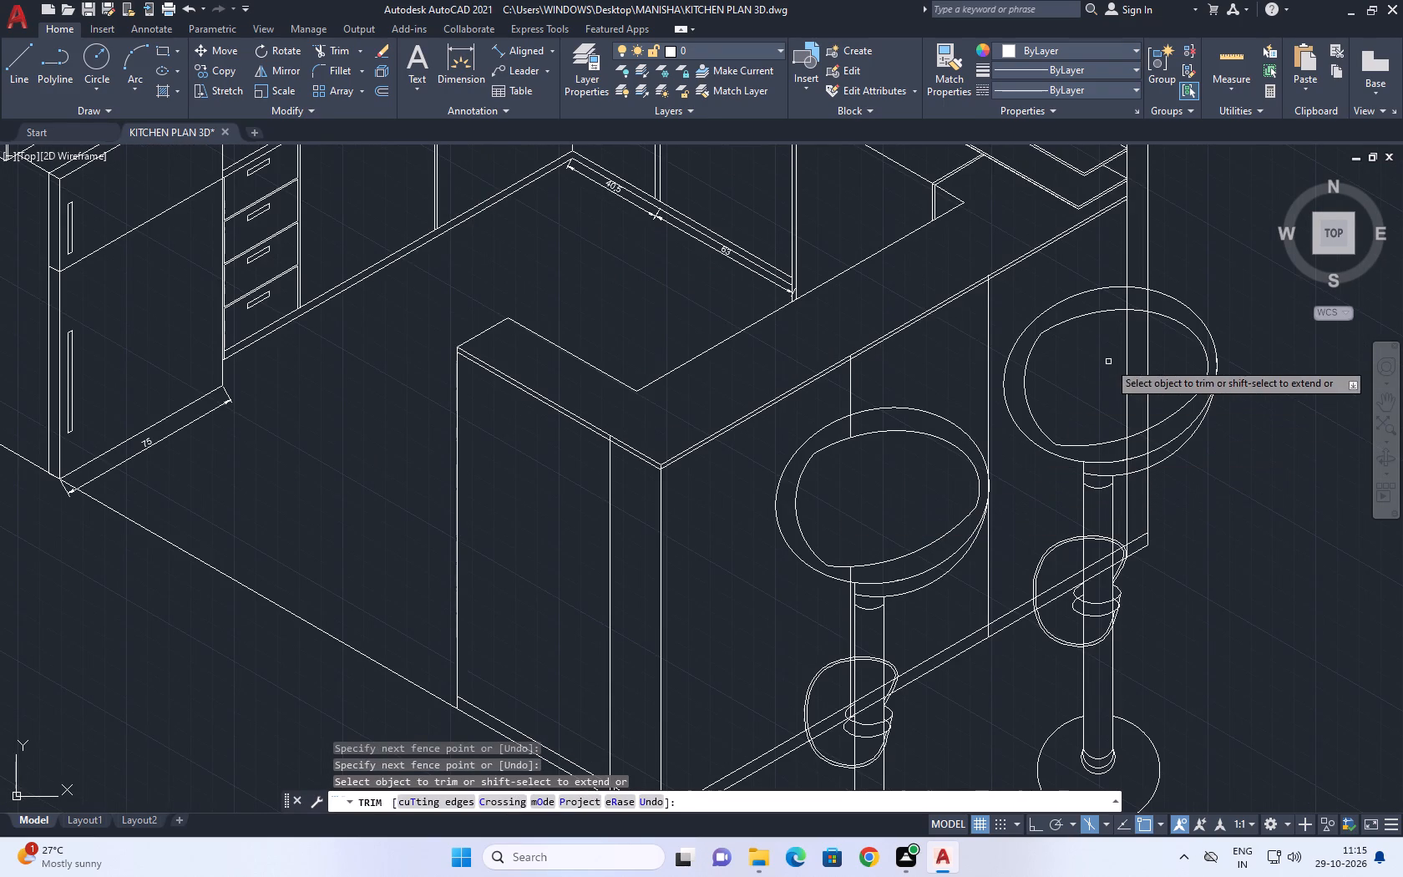
pyautogui.click(1156, 359)
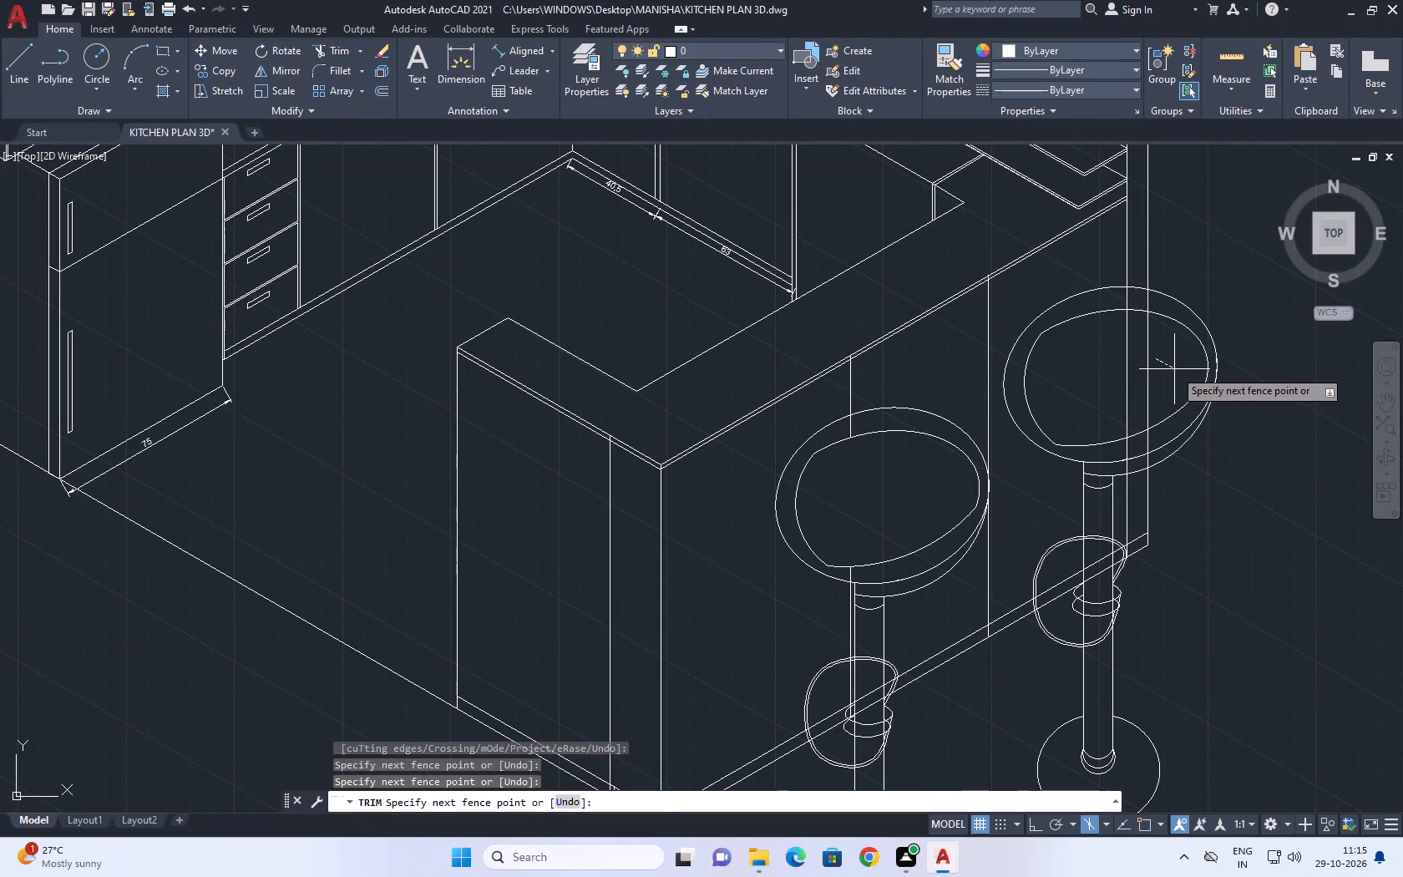
pyautogui.click(1174, 369)
pyautogui.click(1072, 371)
pyautogui.click(1198, 383)
# Trim the counter's skirting lines crossing the footrest loop and post of the stool nearer the wall end.
pyautogui.scroll(1, 1087, 535)
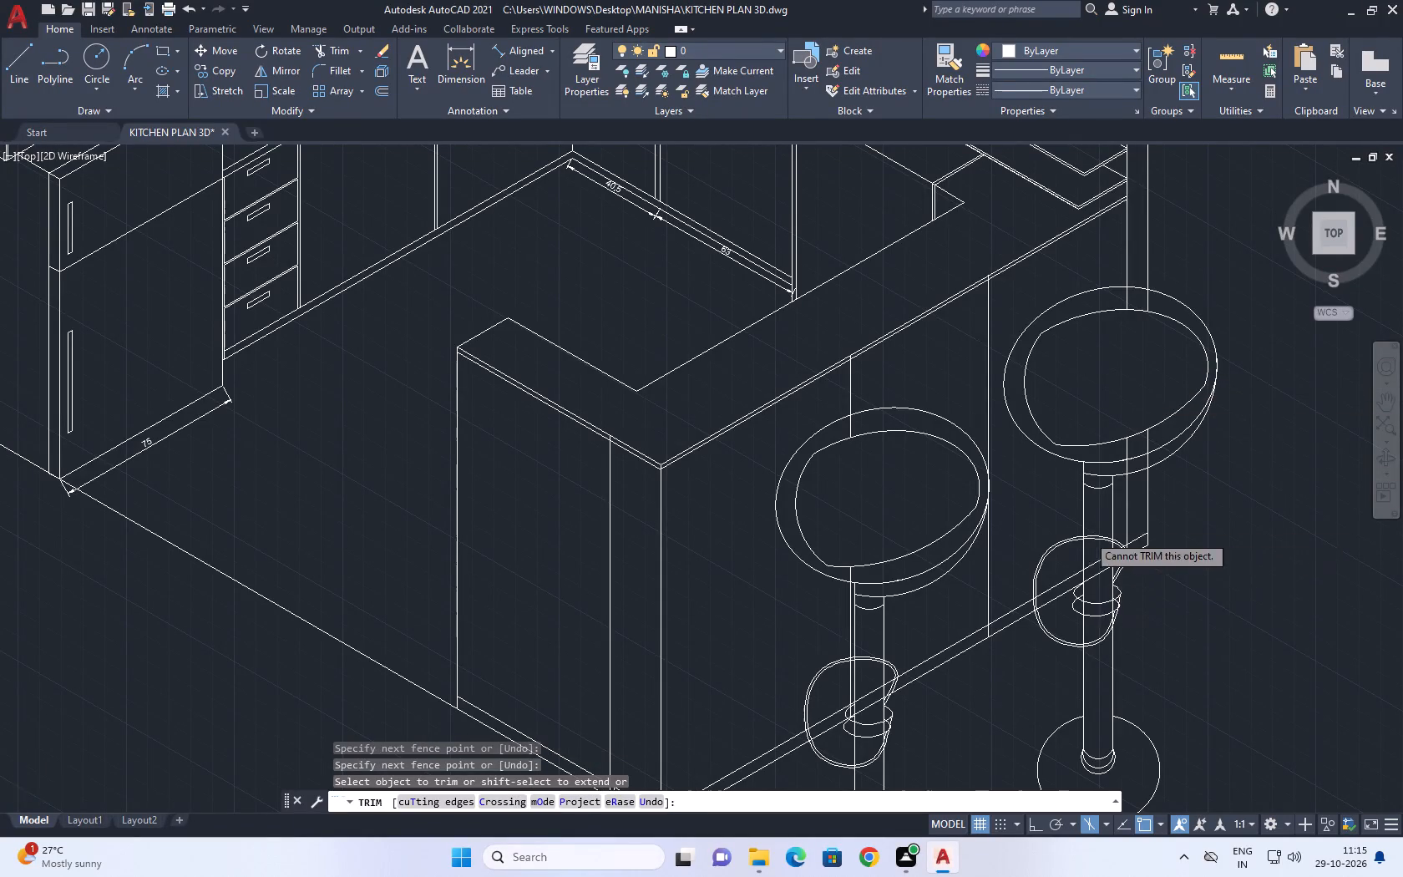
pyautogui.click(1097, 616)
pyautogui.click(1075, 605)
pyautogui.click(1026, 646)
pyautogui.click(1043, 588)
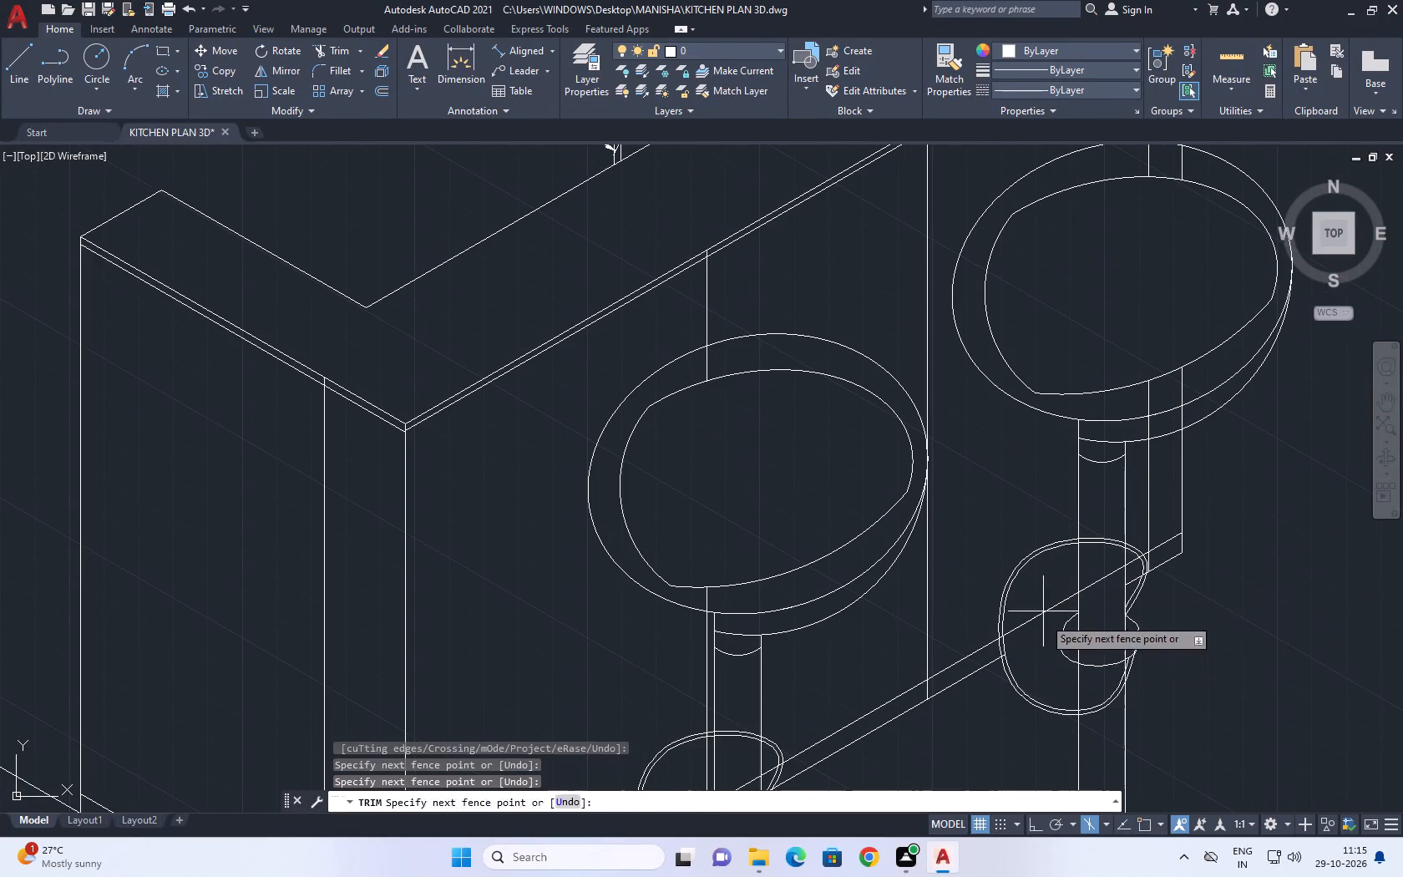
pyautogui.click(1034, 653)
pyautogui.click(1086, 596)
pyautogui.click(1070, 564)
pyautogui.moveTo(1075, 580); pyautogui.dragTo(1080, 569)
pyautogui.click(1089, 540)
pyautogui.click(1092, 490)
pyautogui.click(1115, 441)
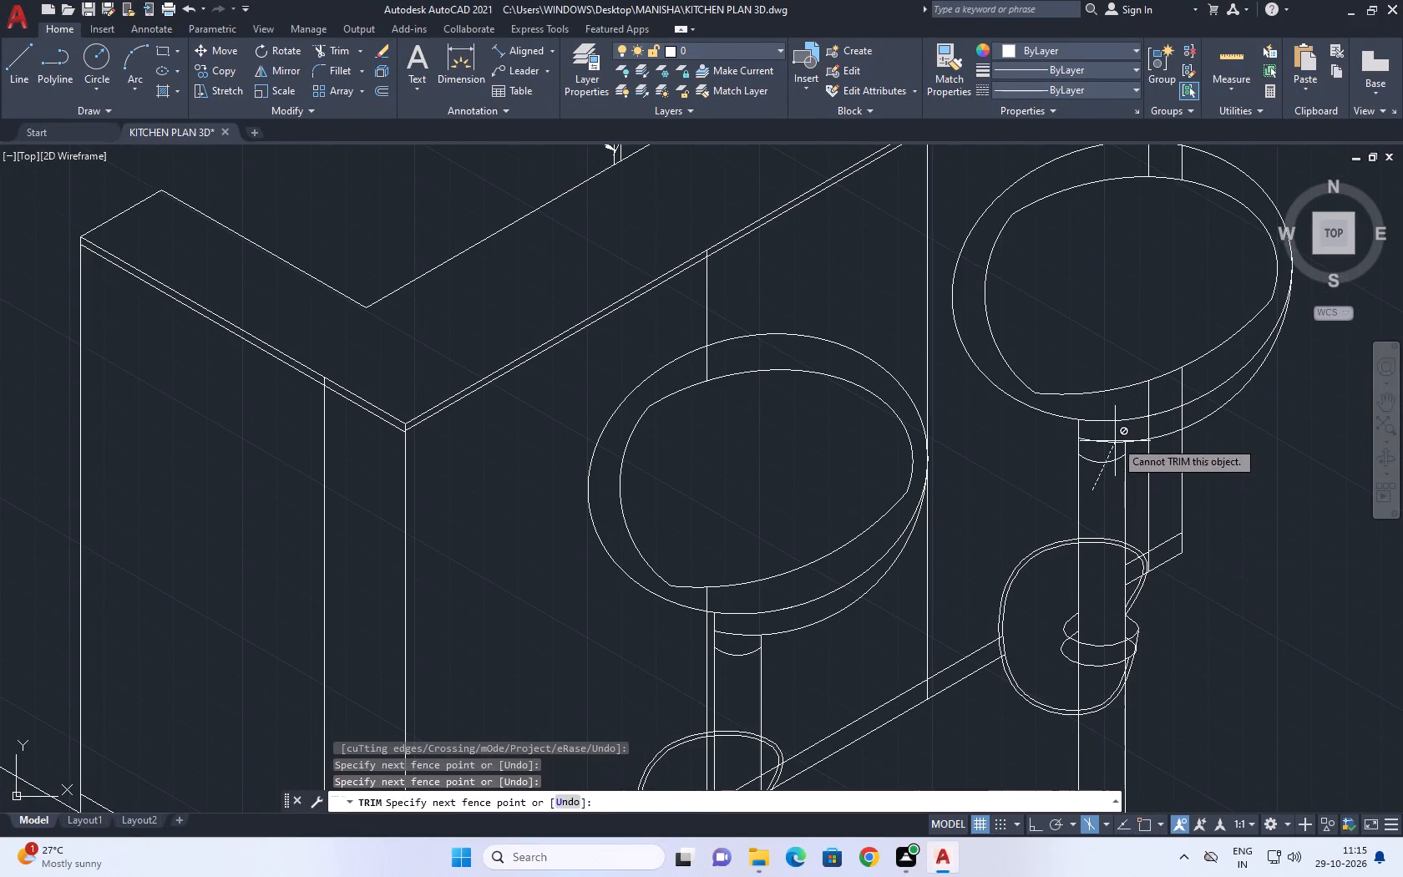
# Trim the two vertical wall-end lines where they cross the lower seat rim and seat thickness of the same stool.
pyautogui.click(1198, 374)
pyautogui.click(1123, 384)
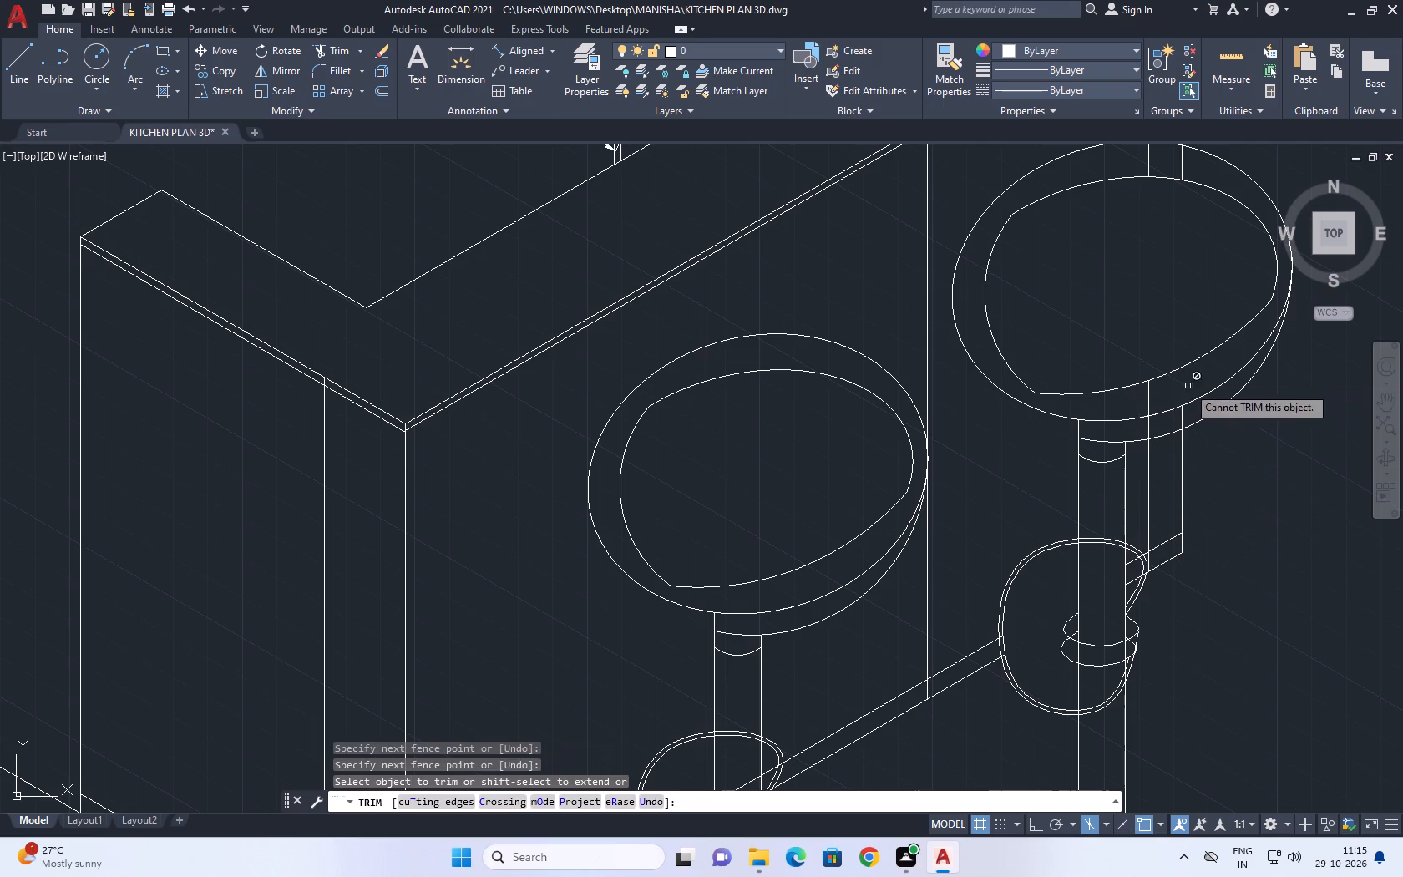
pyautogui.click(1189, 406)
pyautogui.click(1135, 419)
pyautogui.moveTo(1146, 398); pyautogui.dragTo(1166, 395)
pyautogui.moveTo(1134, 427); pyautogui.dragTo(1142, 429)
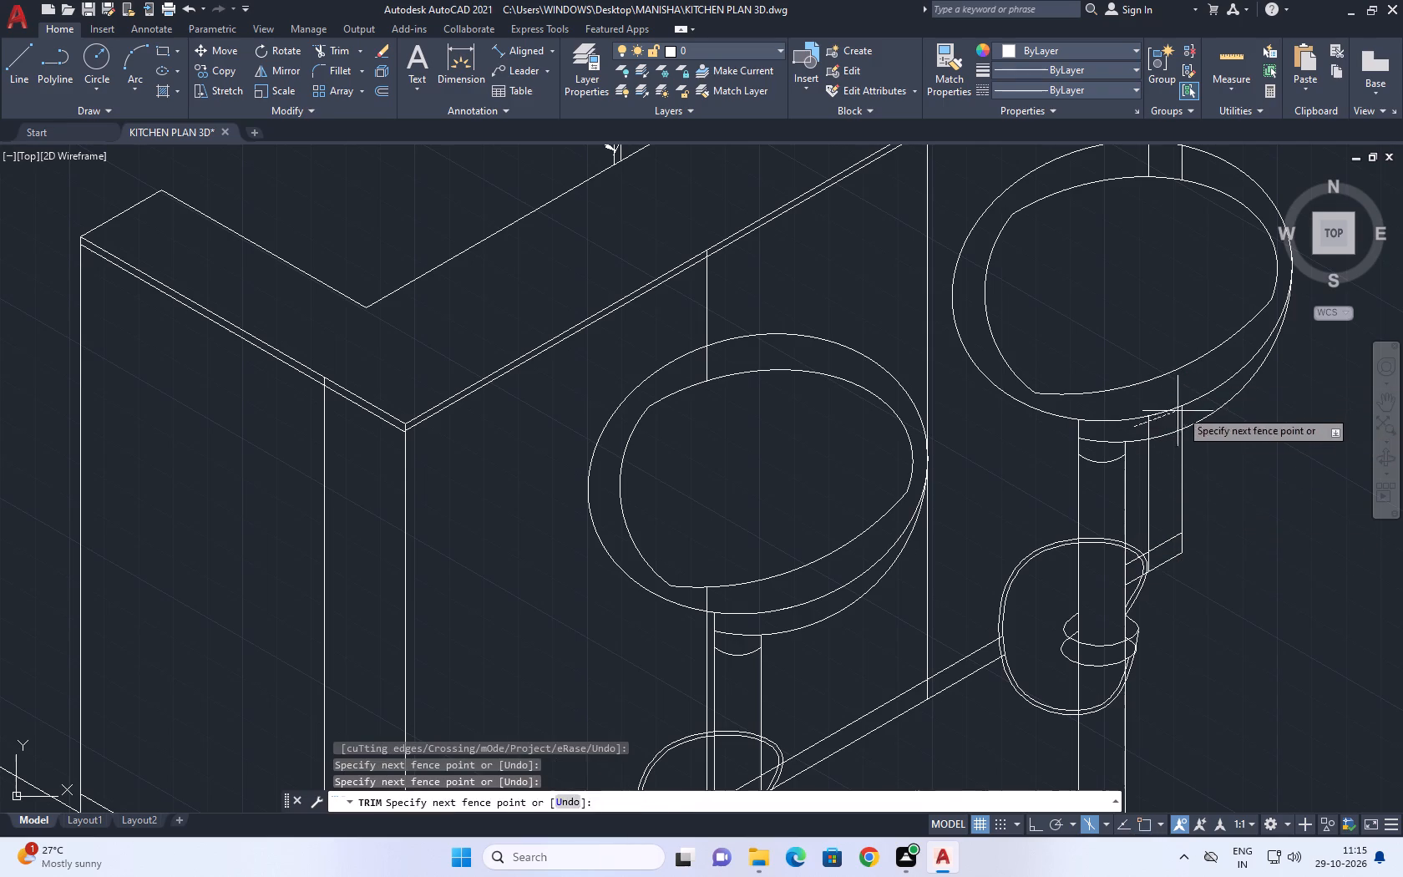
pyautogui.click(1196, 401)
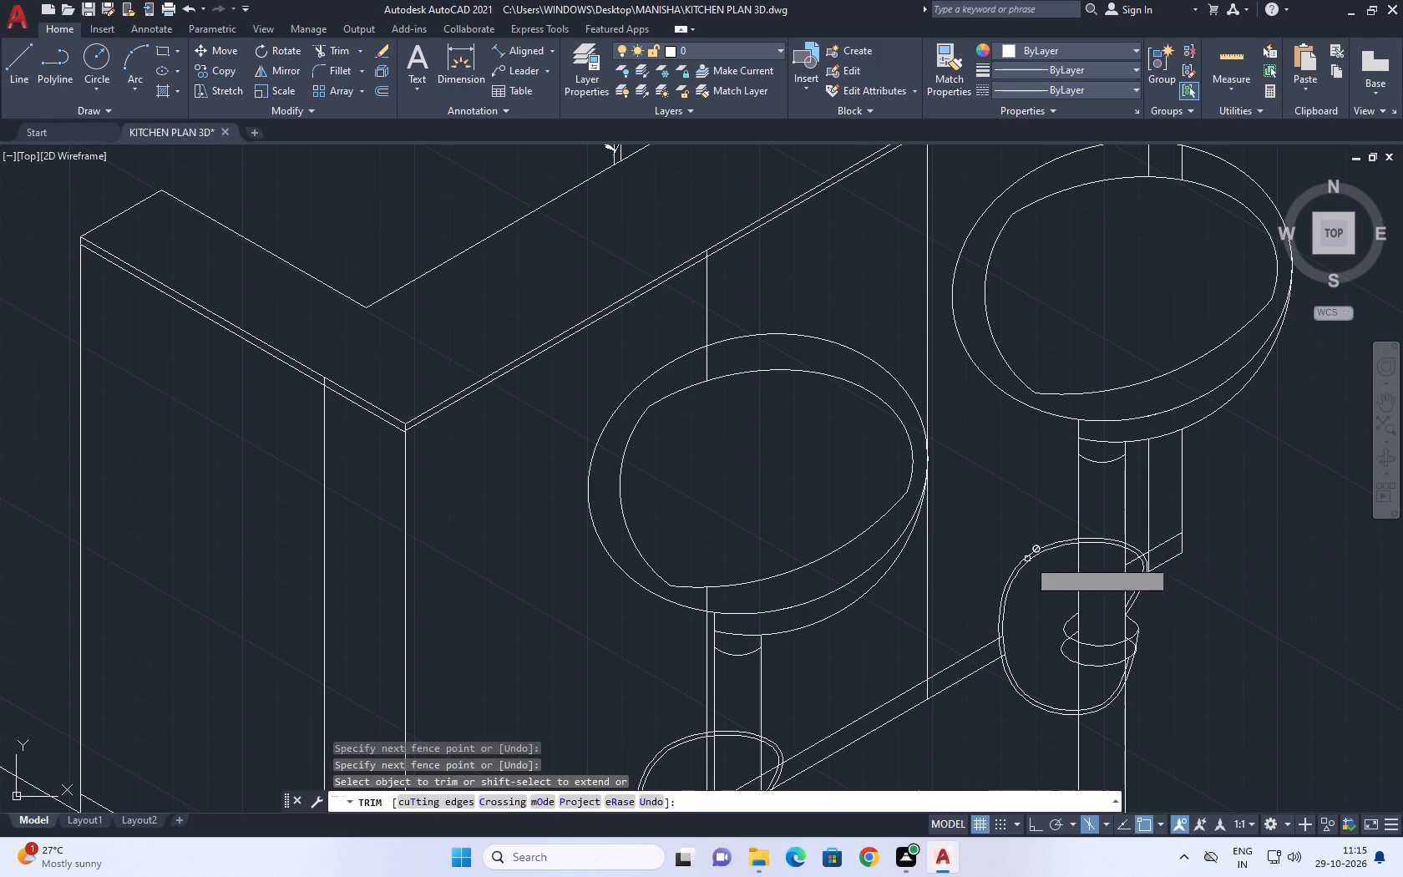
# Trim the skirting lines between that stool's post and the outer edge of its footrest tube.
pyautogui.scroll(2, 1132, 571)
pyautogui.click(1142, 520)
pyautogui.moveTo(1122, 609); pyautogui.dragTo(1128, 590)
pyautogui.click(1133, 537)
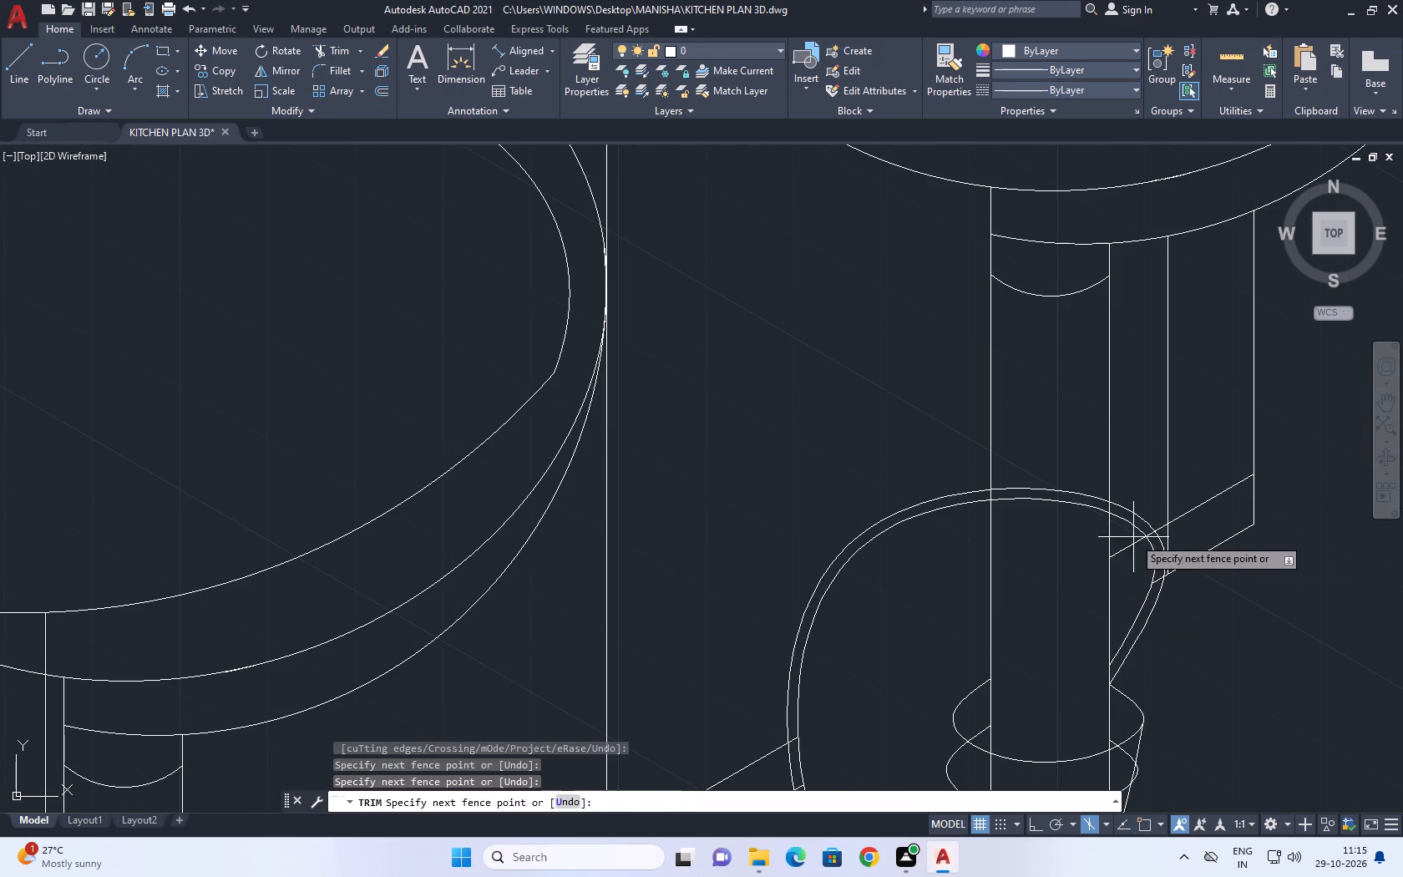
pyautogui.click(1126, 560)
pyautogui.click(1153, 536)
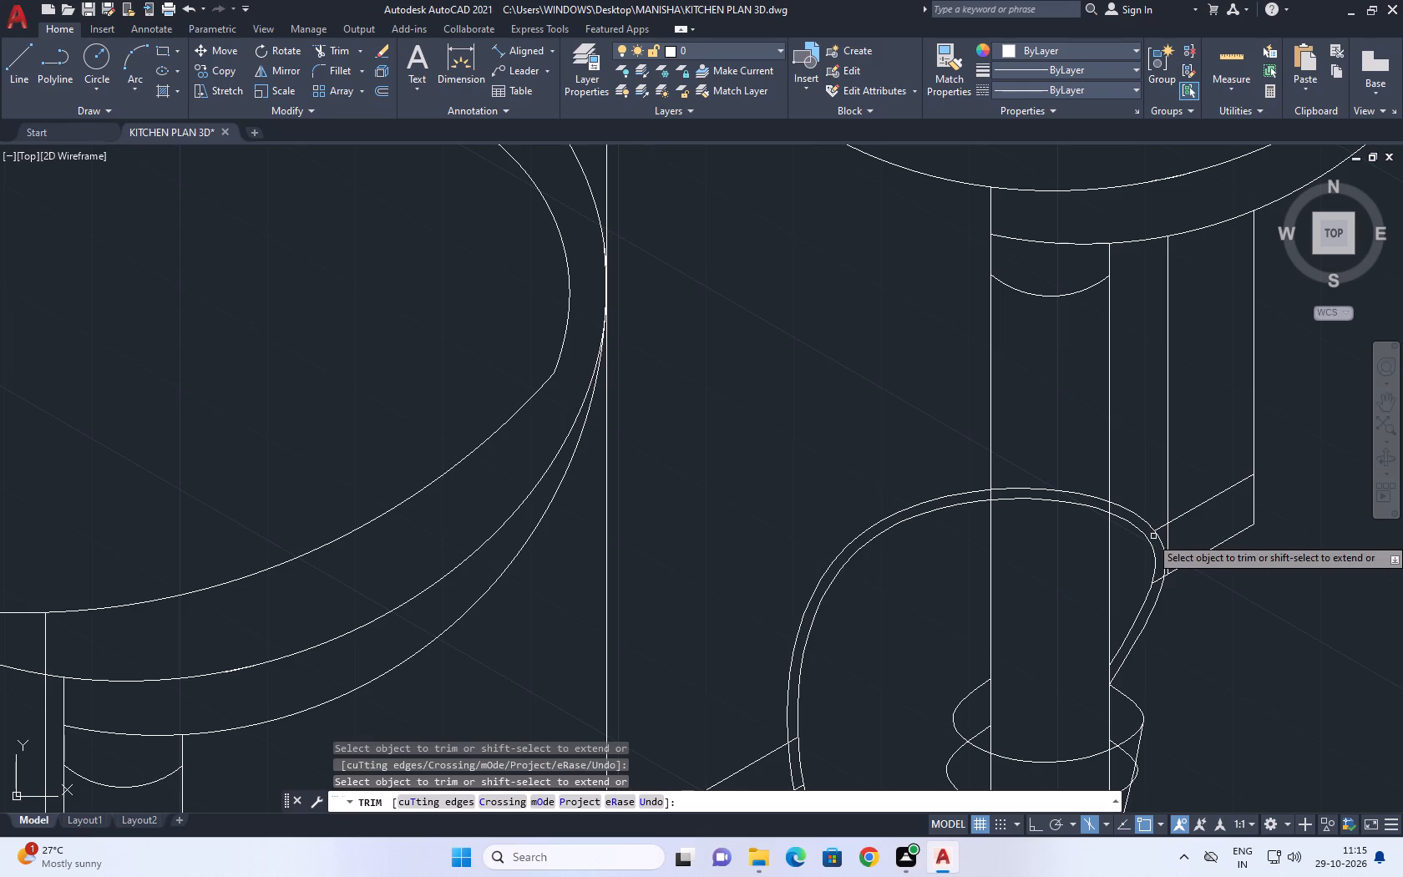
pyautogui.click(1157, 577)
pyautogui.scroll(-3, 1155, 569)
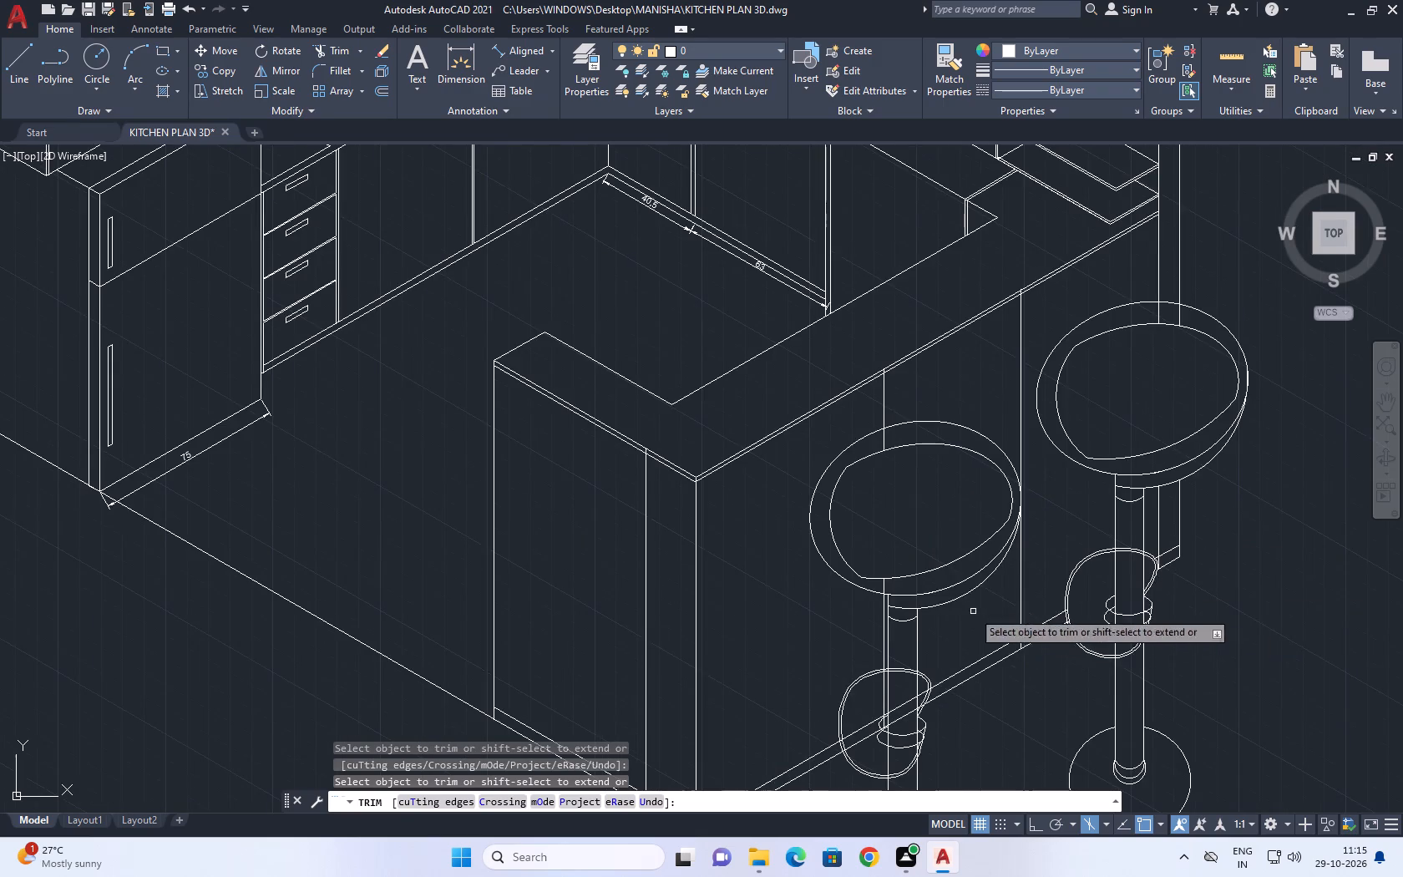
# Trim the skirting lines crossing the footrest loop and post of the stool nearer the counter's front corner.
pyautogui.moveTo(895, 630); pyautogui.dragTo(969, 459, button='middle')
pyautogui.scroll(2, 965, 547)
pyautogui.click(919, 605)
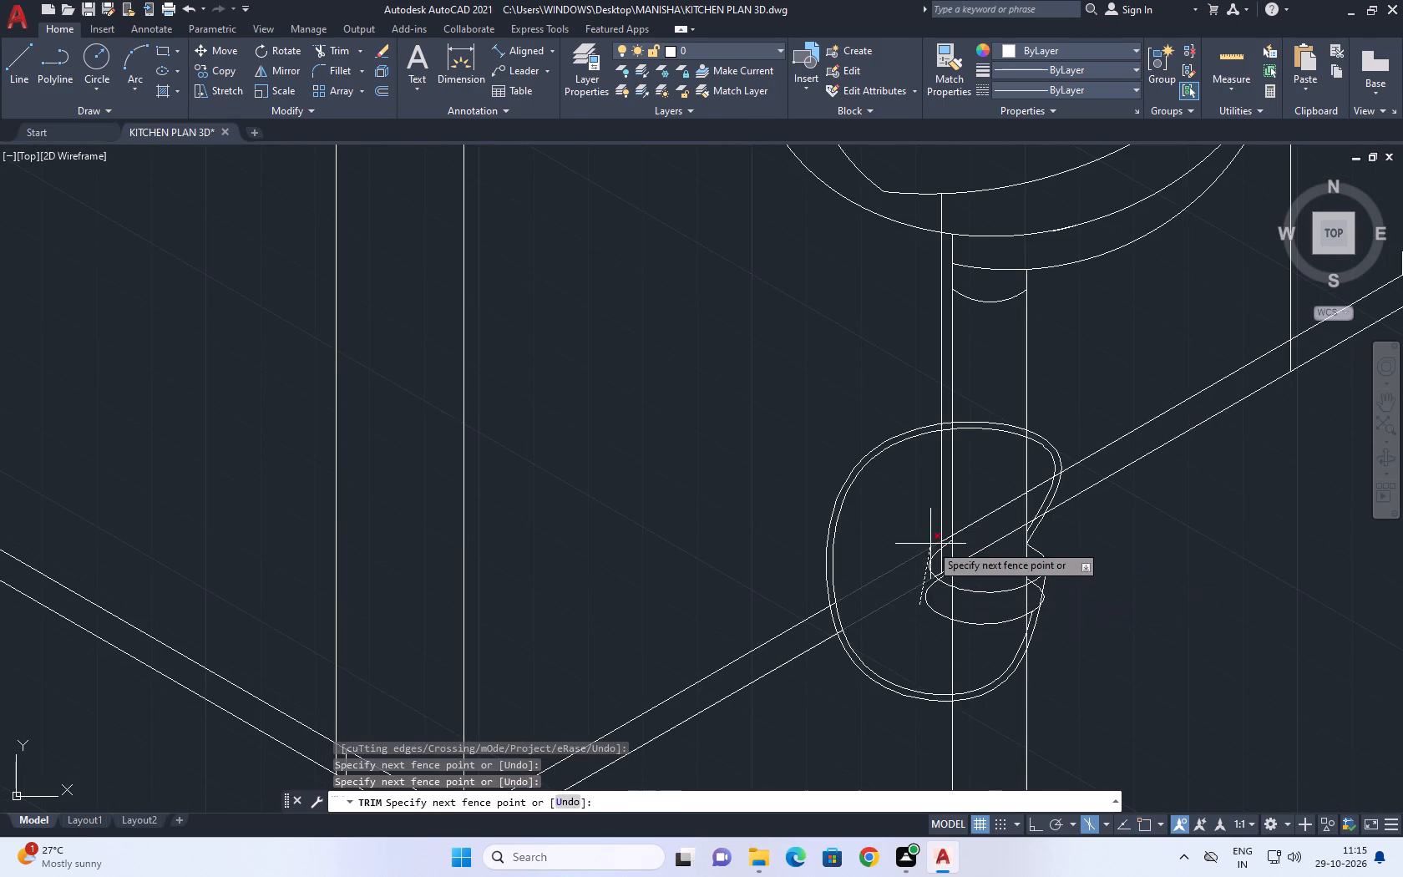
pyautogui.click(930, 544)
pyautogui.click(992, 505)
pyautogui.click(947, 576)
pyautogui.moveTo(1003, 530); pyautogui.dragTo(979, 550)
pyautogui.click(946, 590)
pyautogui.moveTo(990, 626); pyautogui.dragTo(1003, 626)
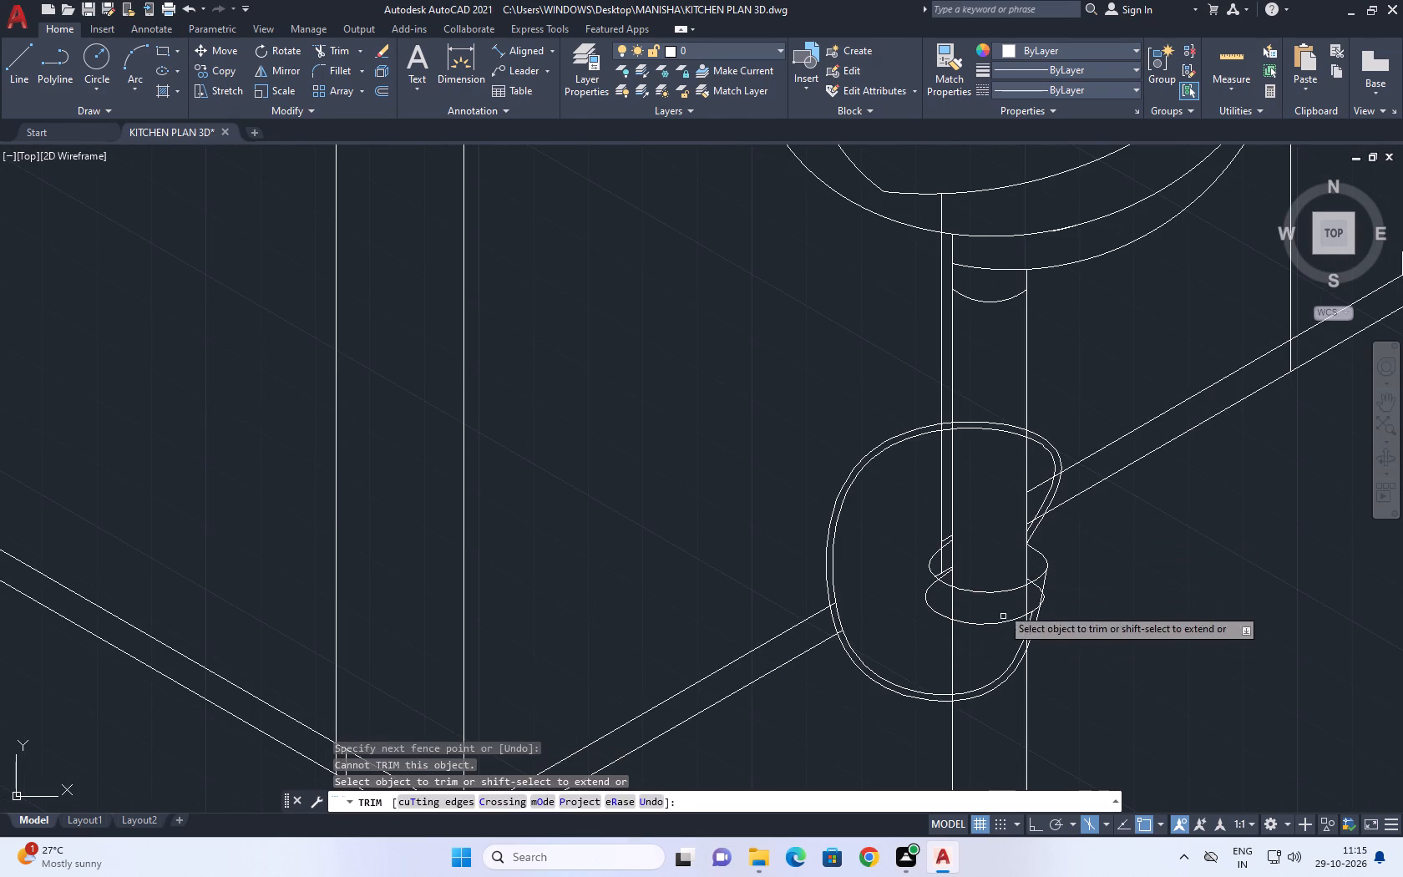
# Trim the skirting lines between that stool's post and footrest, and the counter panel line running down through the footrest.
pyautogui.click(1037, 468)
pyautogui.click(1027, 540)
pyautogui.click(1005, 485)
pyautogui.click(909, 466)
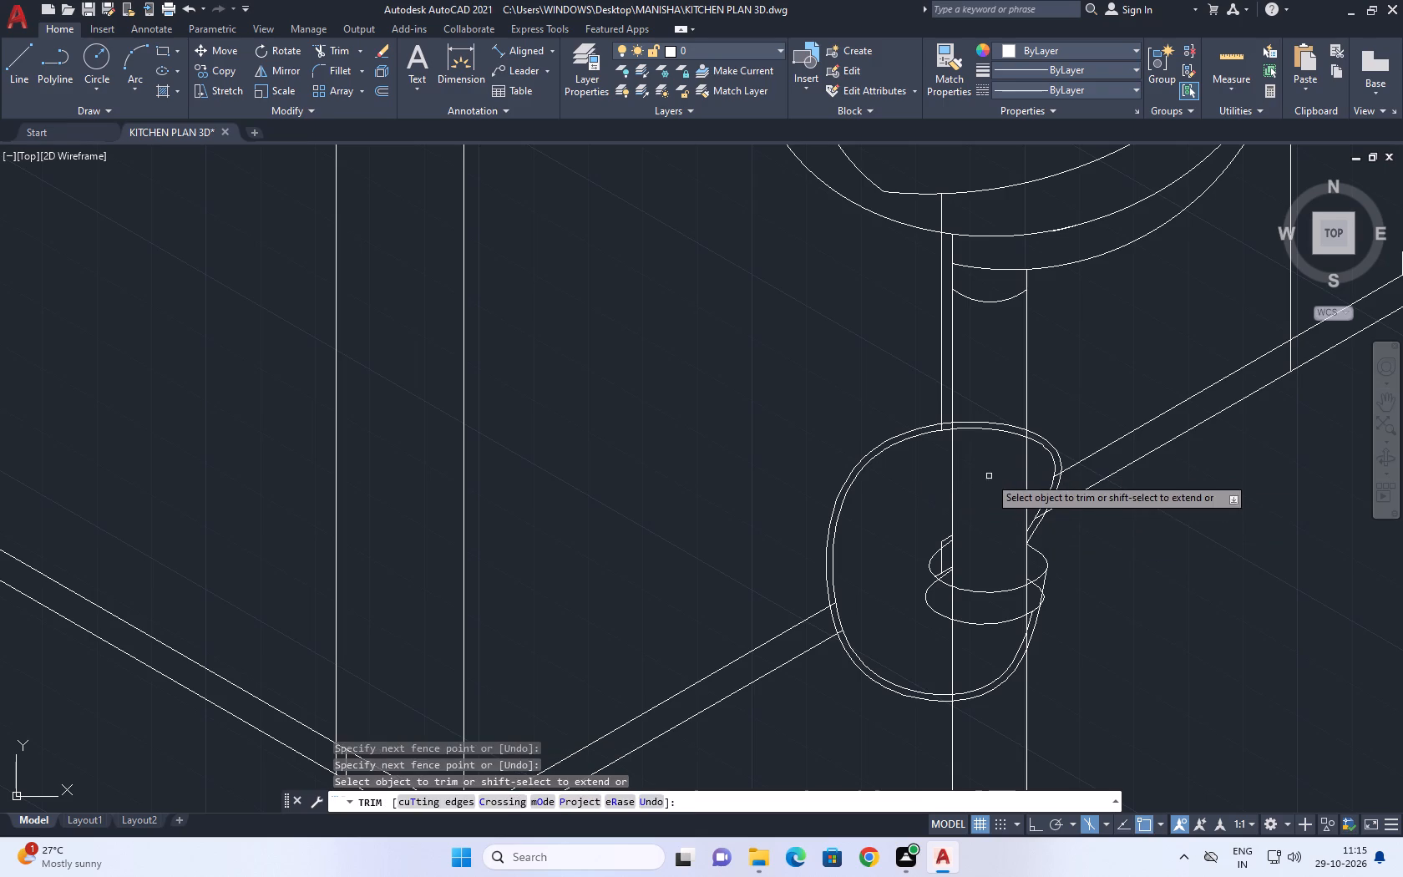
pyautogui.click(989, 476)
pyautogui.moveTo(936, 446); pyautogui.dragTo(923, 451)
pyautogui.scroll(5, 946, 415)
pyautogui.click(991, 455)
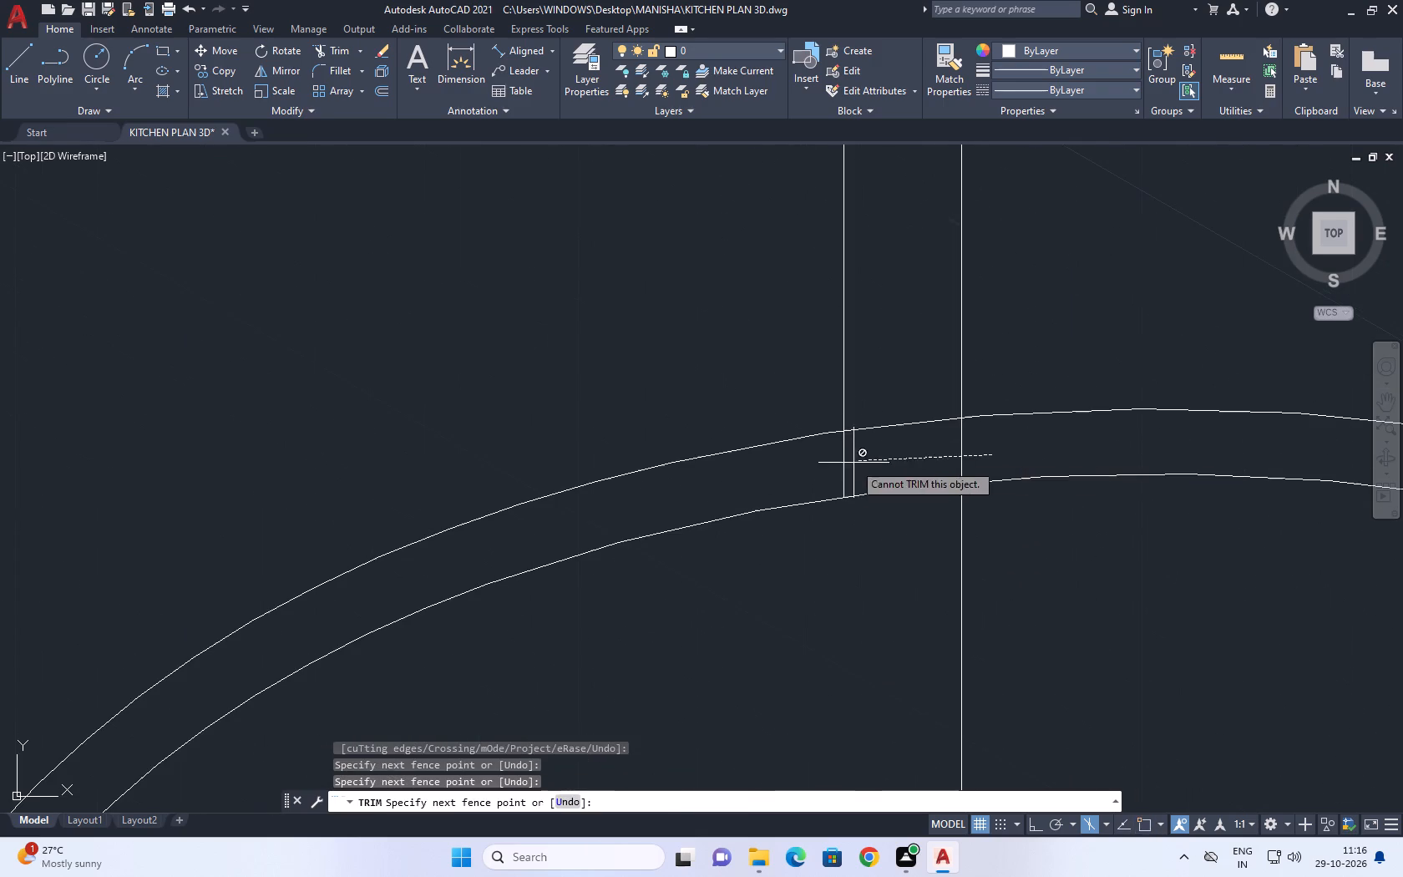
pyautogui.click(830, 474)
# Trim the upper skirting line where it crosses the footrest tube beside the post of the same stool.
pyautogui.scroll(-5, 879, 464)
pyautogui.scroll(2, 989, 481)
pyautogui.scroll(2, 893, 451)
pyautogui.moveTo(909, 460); pyautogui.dragTo(915, 463)
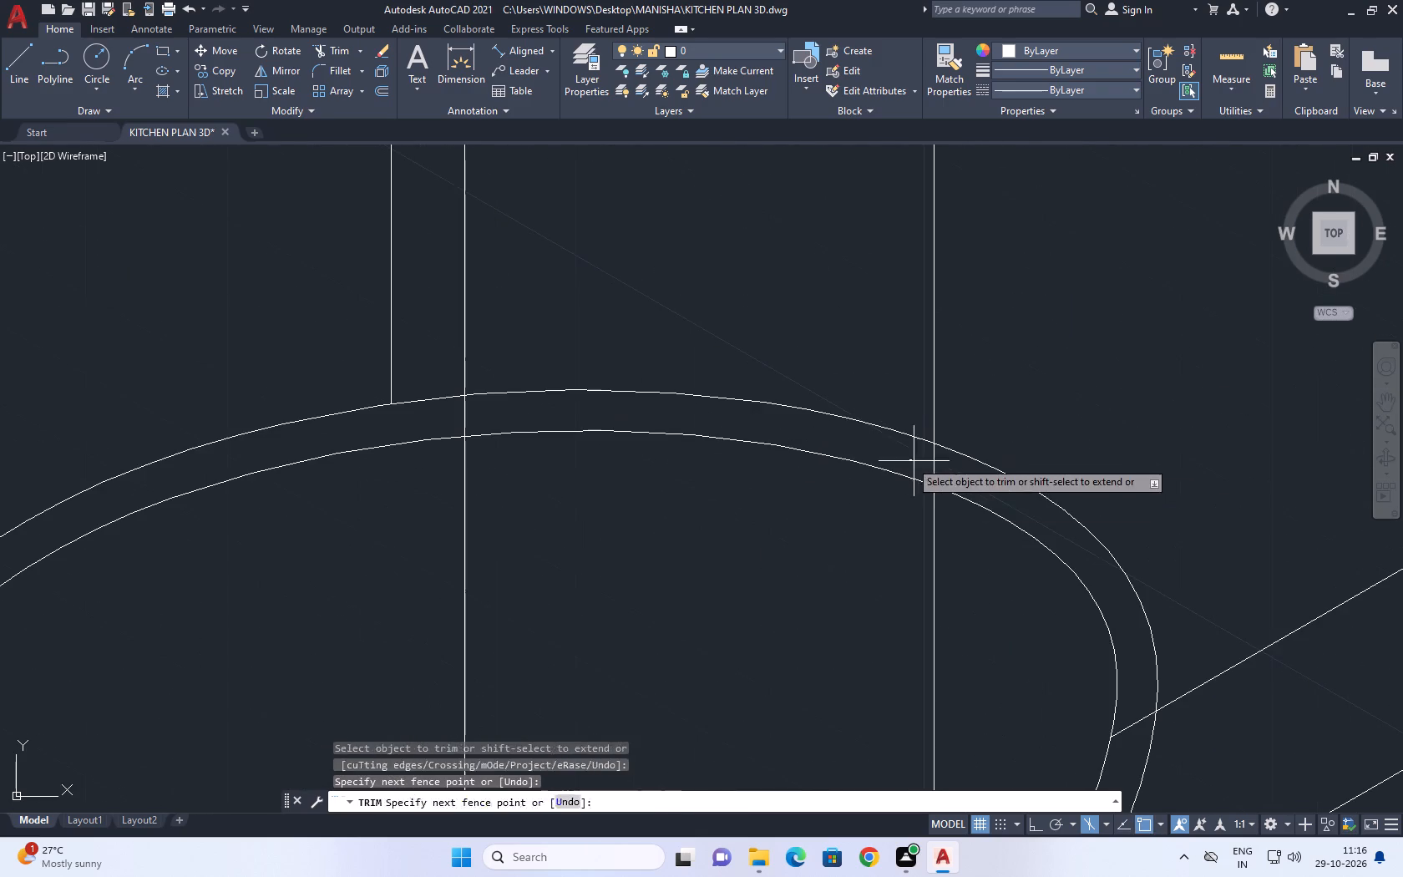
pyautogui.moveTo(915, 463); pyautogui.dragTo(920, 464)
pyautogui.click(1000, 509)
pyautogui.scroll(-6, 932, 482)
pyautogui.scroll(4, 955, 570)
pyautogui.scroll(1, 823, 523)
pyautogui.scroll(2, 904, 575)
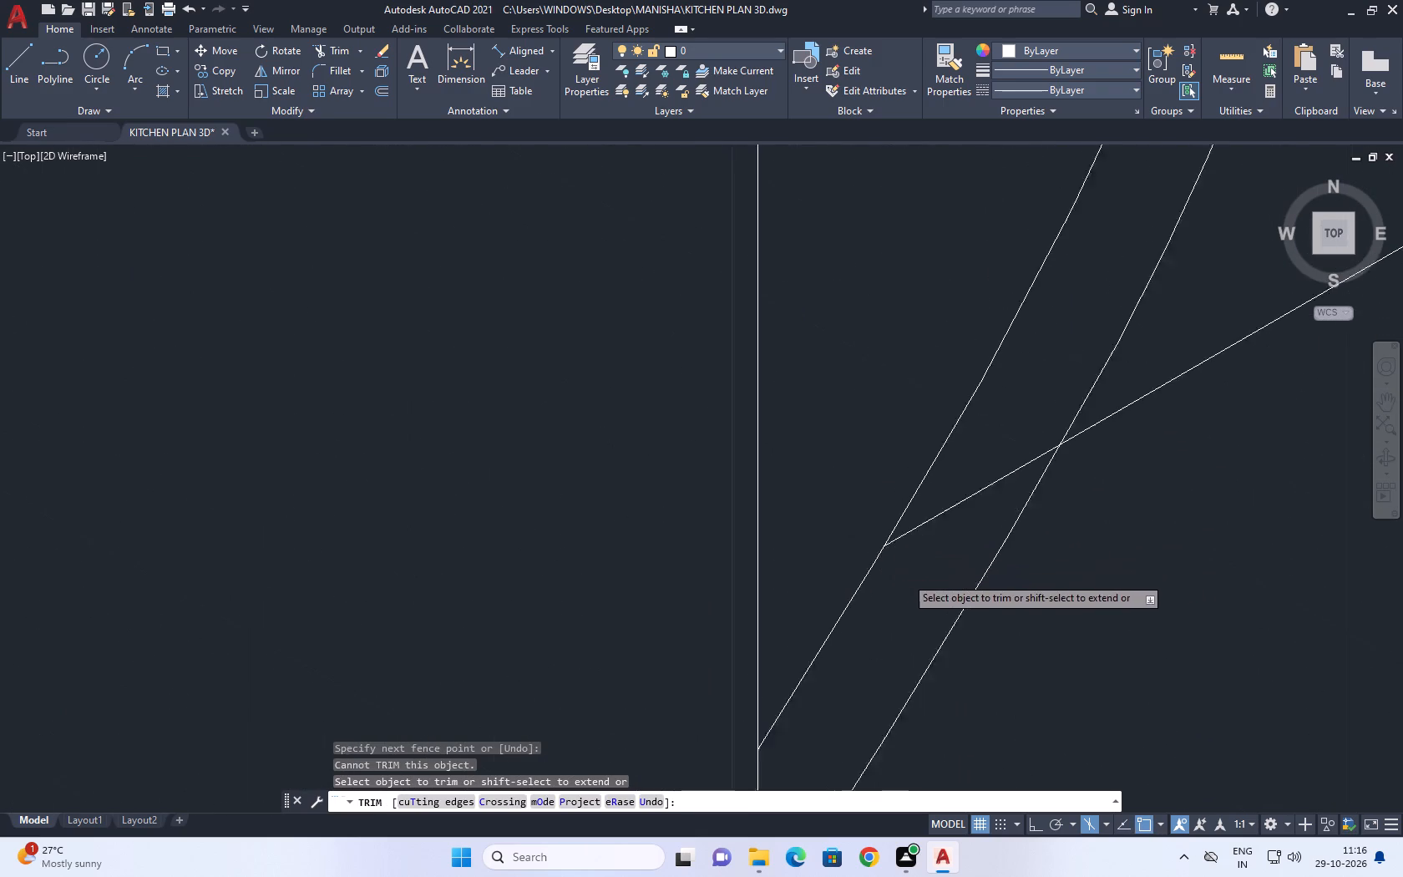
pyautogui.moveTo(946, 561); pyautogui.dragTo(955, 554)
pyautogui.click(1016, 414)
pyautogui.scroll(-8, 945, 494)
pyautogui.scroll(1, 880, 585)
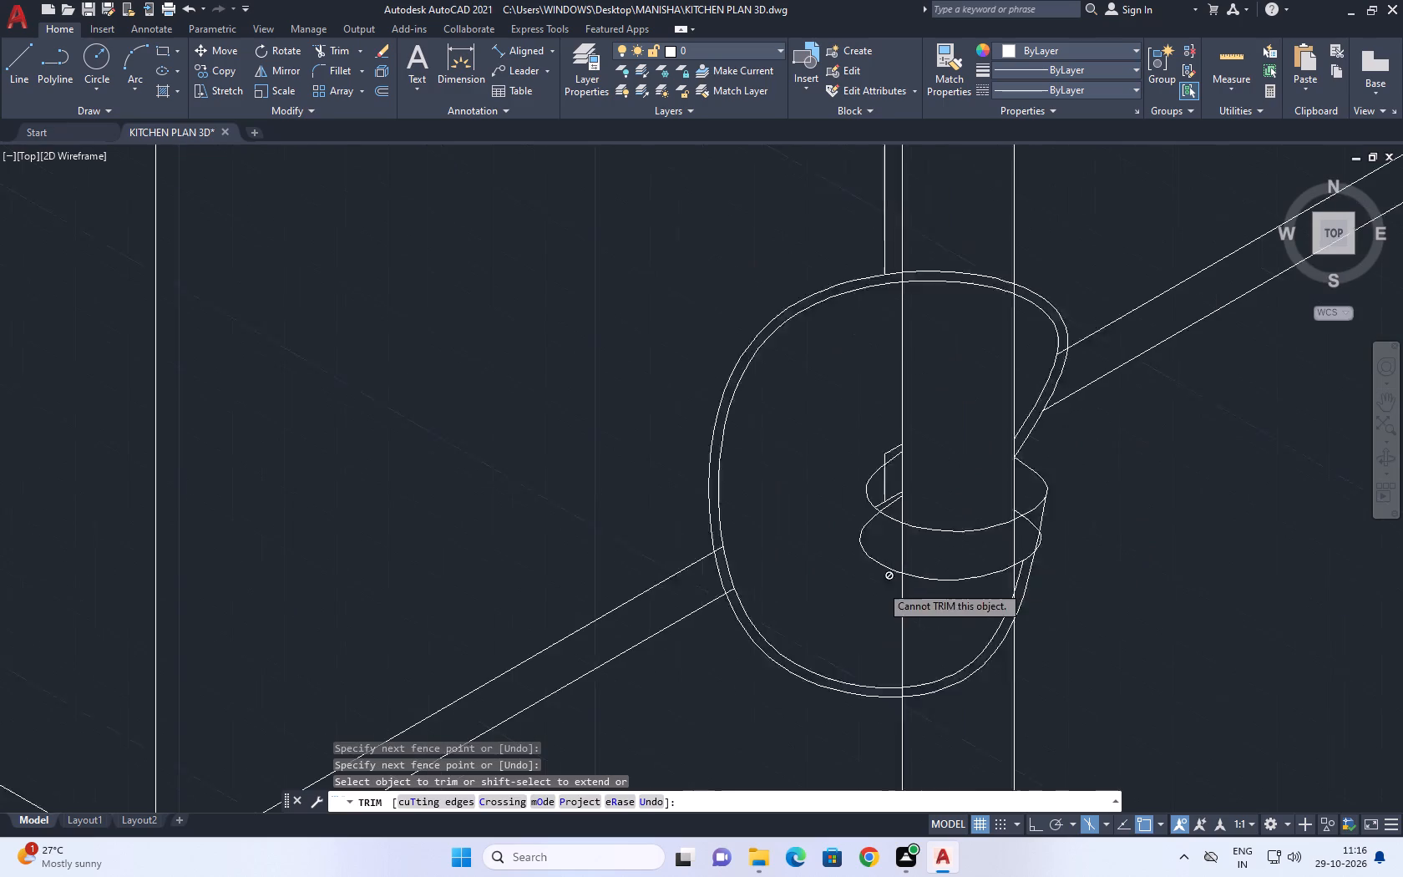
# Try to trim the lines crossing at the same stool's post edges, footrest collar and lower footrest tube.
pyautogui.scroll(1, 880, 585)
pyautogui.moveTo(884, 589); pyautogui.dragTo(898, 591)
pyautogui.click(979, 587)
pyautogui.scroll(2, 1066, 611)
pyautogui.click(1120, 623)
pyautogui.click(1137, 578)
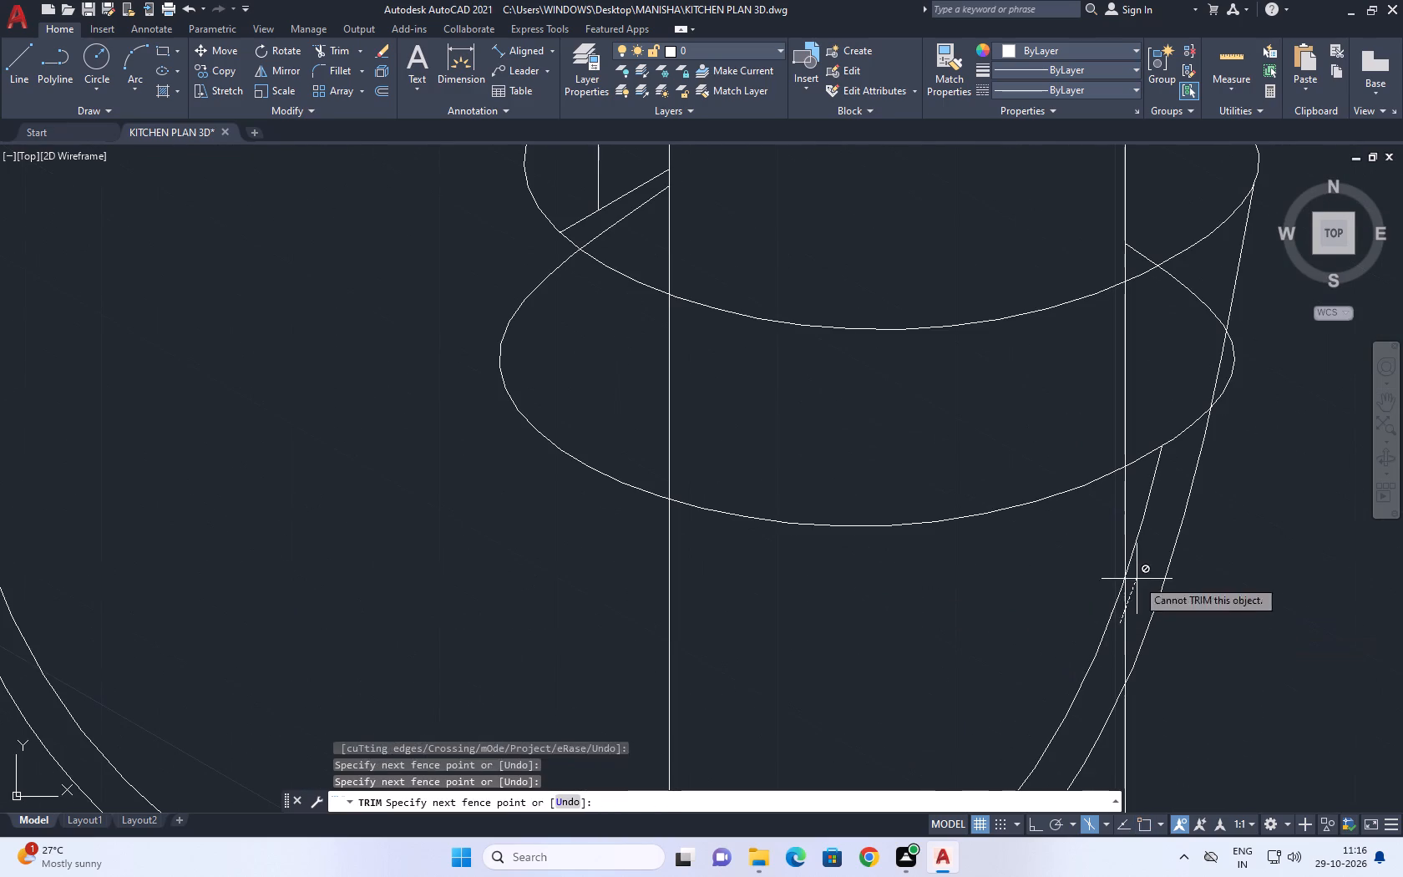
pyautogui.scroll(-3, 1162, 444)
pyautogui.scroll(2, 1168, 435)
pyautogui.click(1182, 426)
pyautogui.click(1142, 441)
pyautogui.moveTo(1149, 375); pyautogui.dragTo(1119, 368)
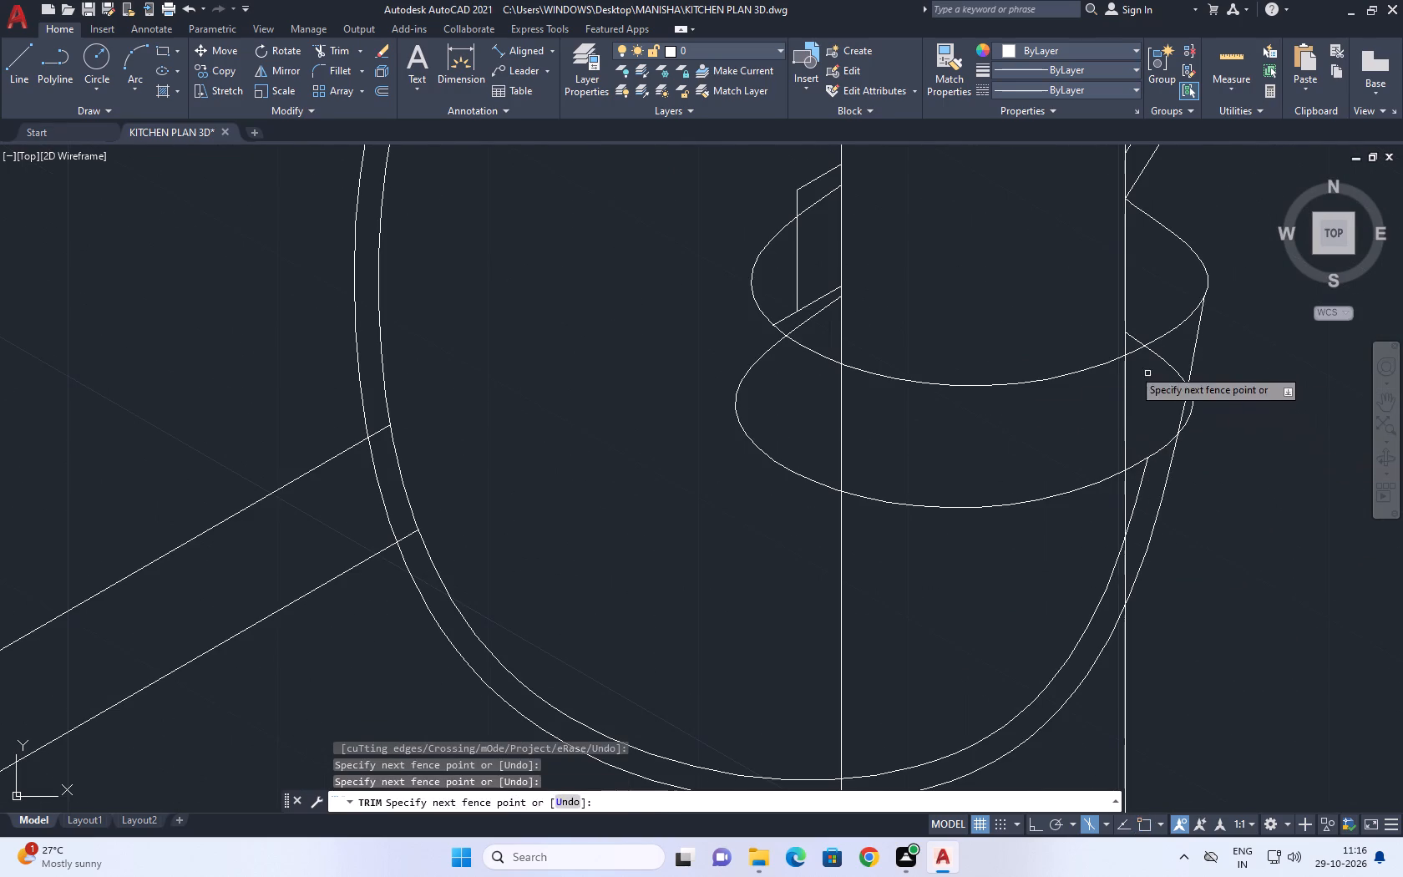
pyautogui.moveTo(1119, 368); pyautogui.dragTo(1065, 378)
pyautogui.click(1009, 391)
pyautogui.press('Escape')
# Trim both skirting lines out of the same stool's footrest tube on the side facing the counter's front corner.
pyautogui.scroll(-5, 924, 416)
pyautogui.press('space')
pyautogui.scroll(8, 865, 453)
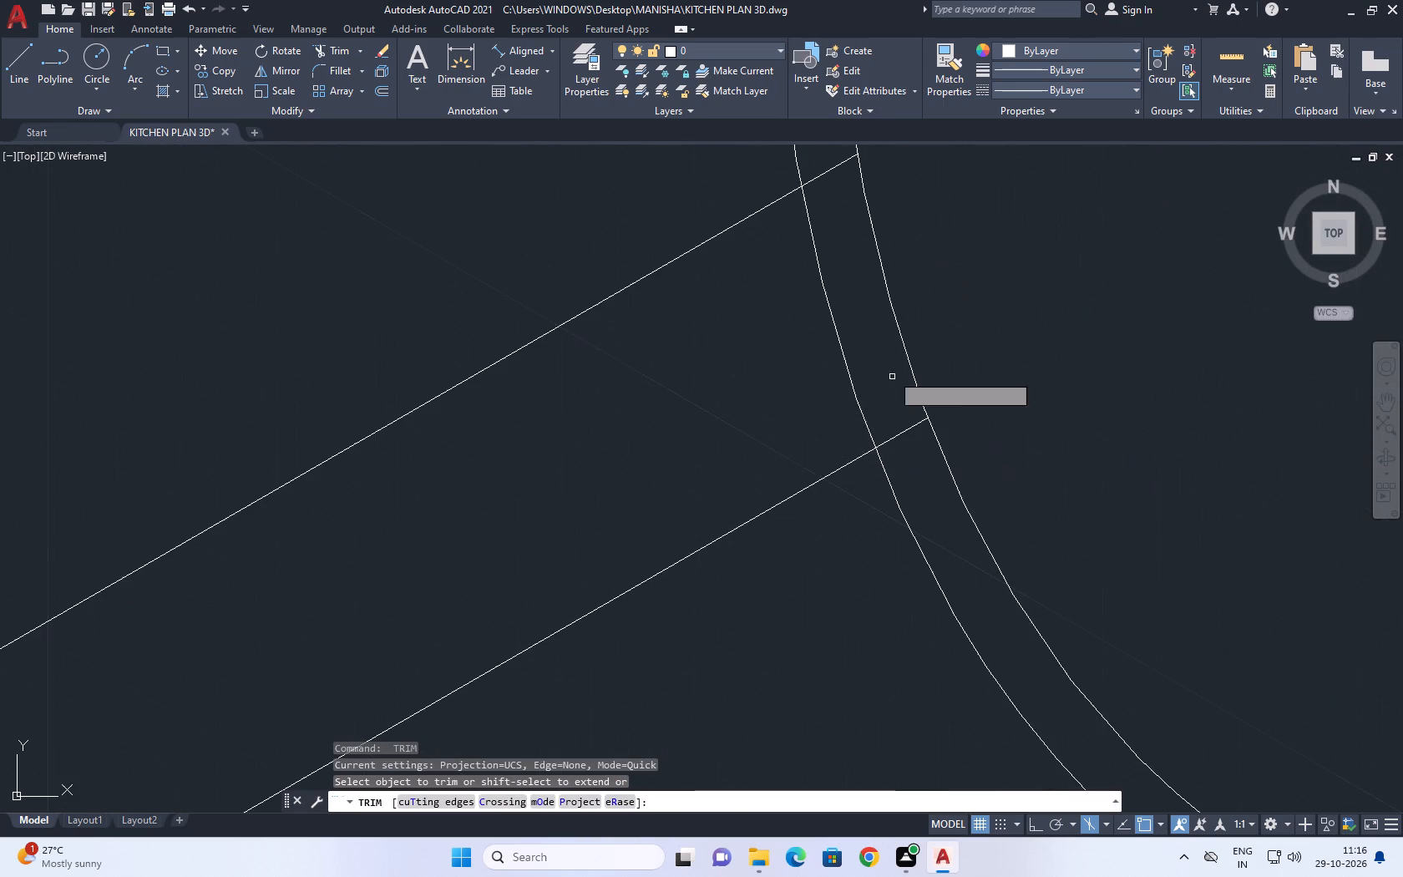
pyautogui.click(833, 161)
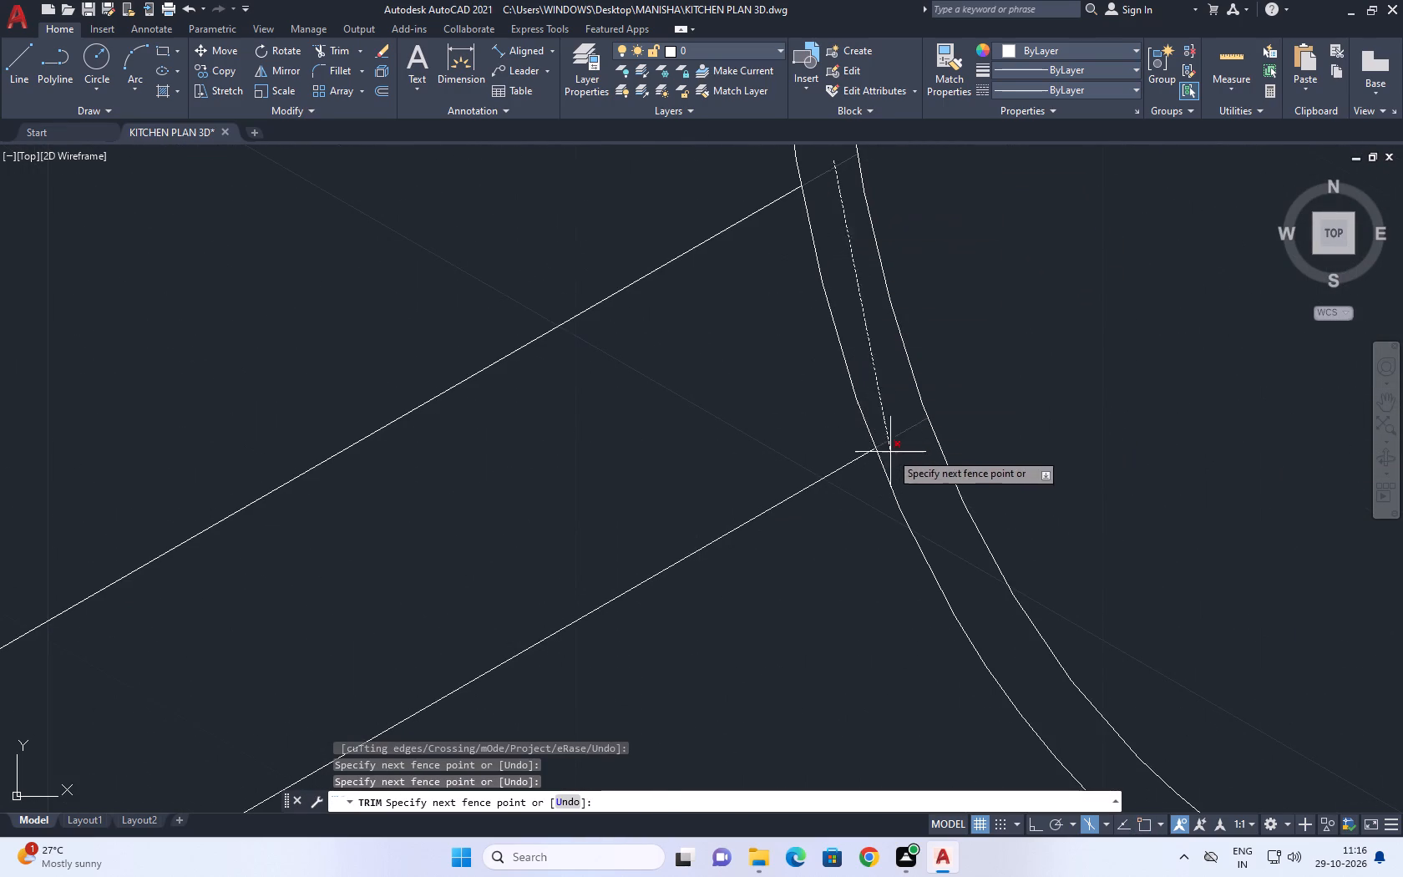
pyautogui.click(904, 459)
pyautogui.scroll(-12, 884, 461)
pyautogui.press('Escape')
# Examine the whole isometric kitchen, checking the stools, counter, open shelves, cabinets and sink outline.
pyautogui.scroll(3, 940, 407)
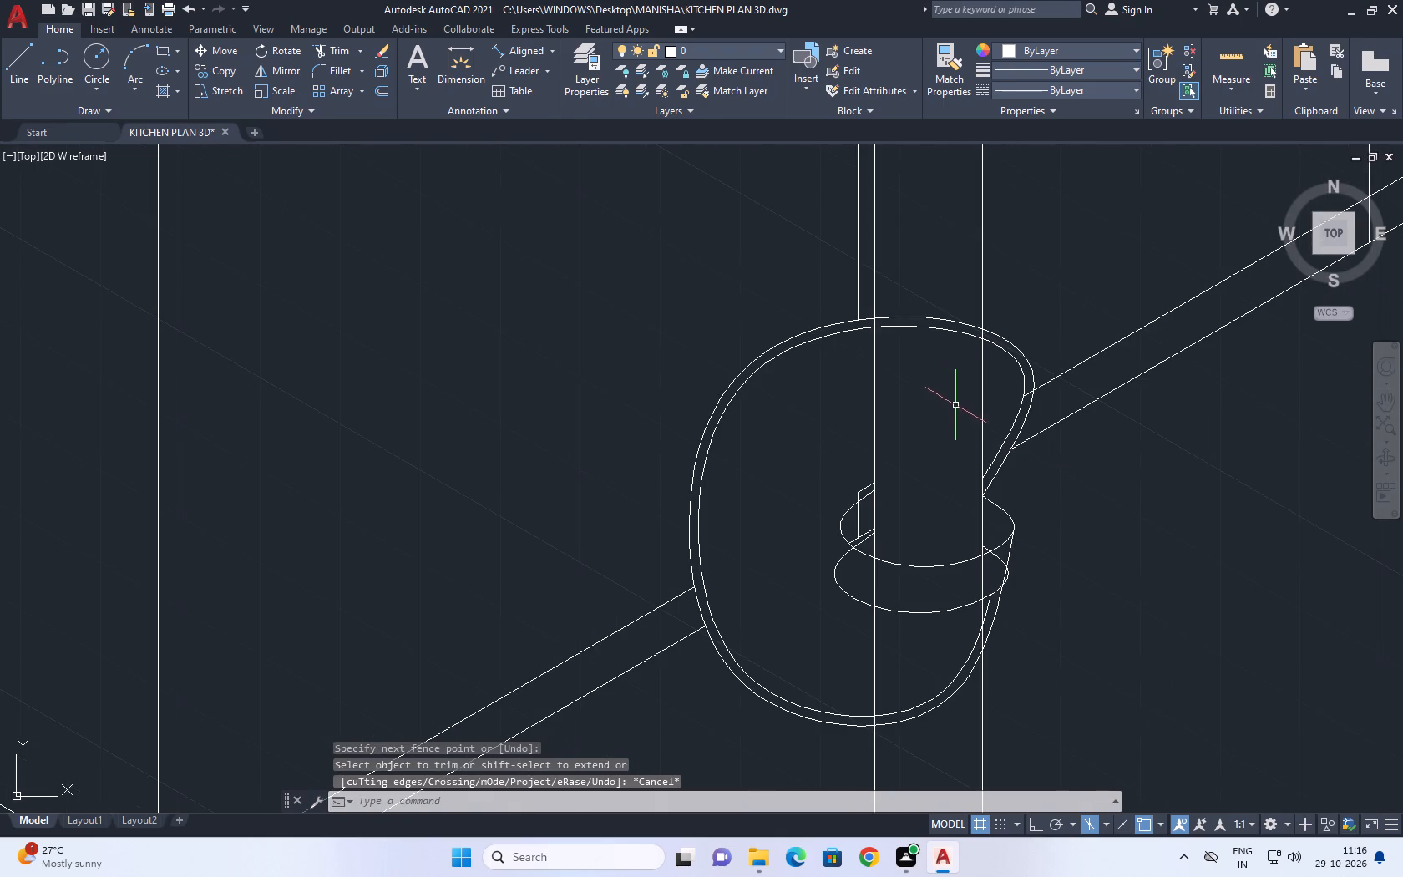
pyautogui.moveTo(955, 484); pyautogui.dragTo(913, 545, button='middle')
pyautogui.middleClick(911, 548)
pyautogui.scroll(-4, 870, 537)
pyautogui.moveTo(906, 439); pyautogui.dragTo(889, 478, button='middle')
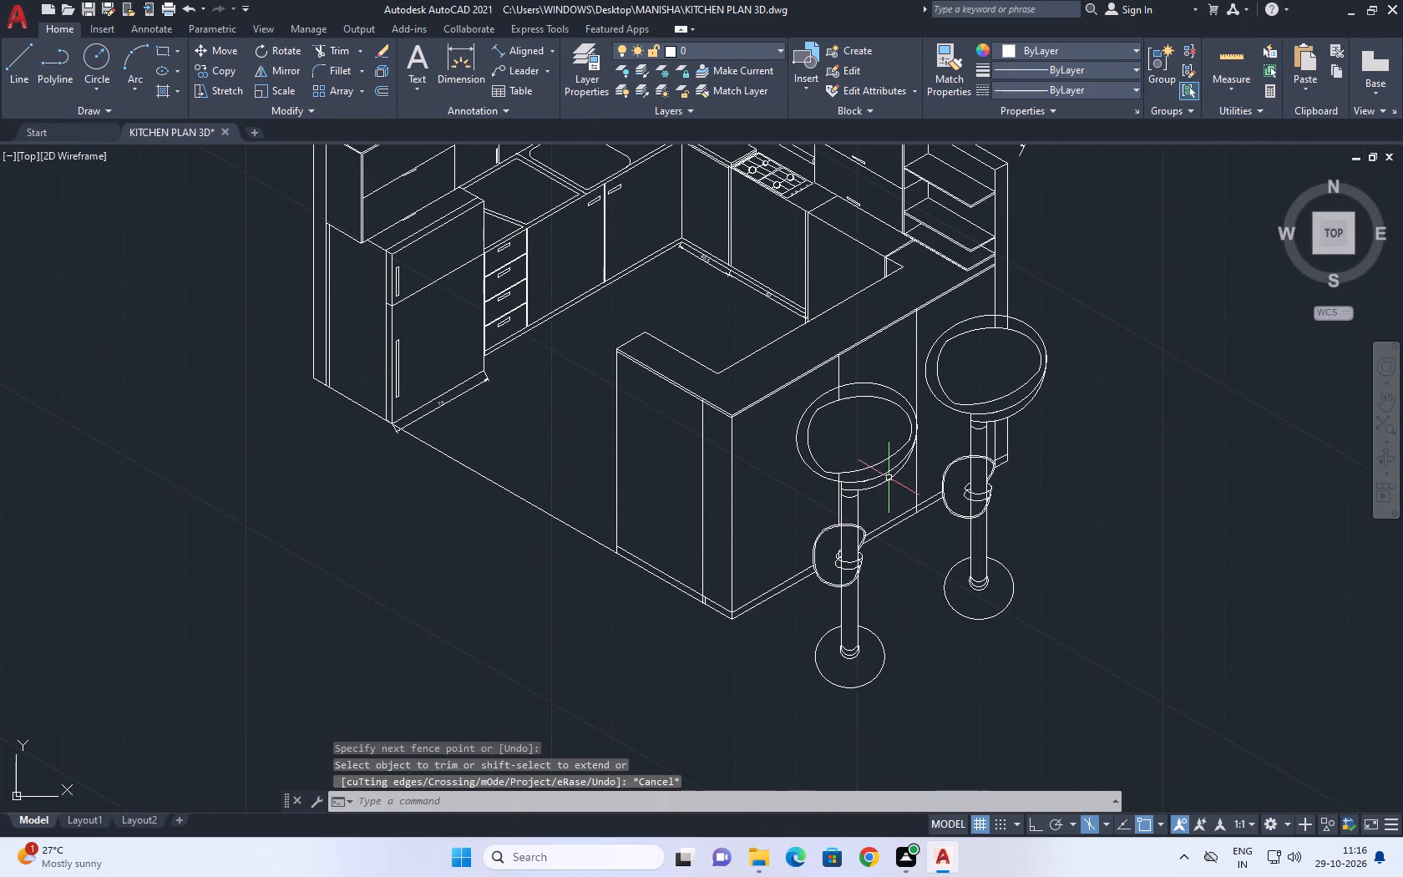
pyautogui.moveTo(880, 411); pyautogui.dragTo(911, 464, button='middle')
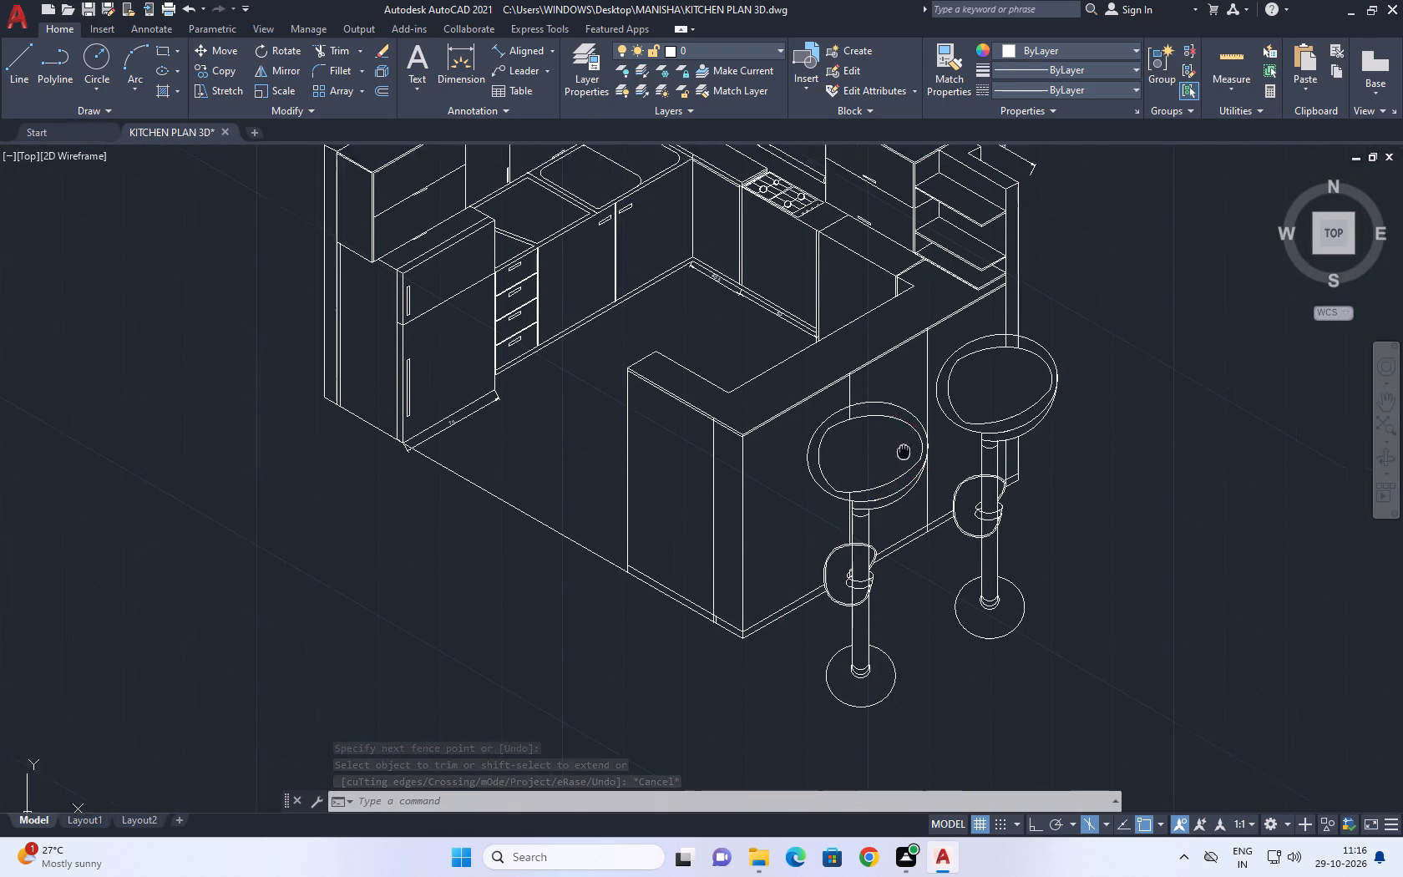
pyautogui.moveTo(911, 464); pyautogui.dragTo(975, 518, button='middle')
pyautogui.scroll(-1, 954, 524)
pyautogui.moveTo(954, 521); pyautogui.dragTo(1096, 470, button='middle')
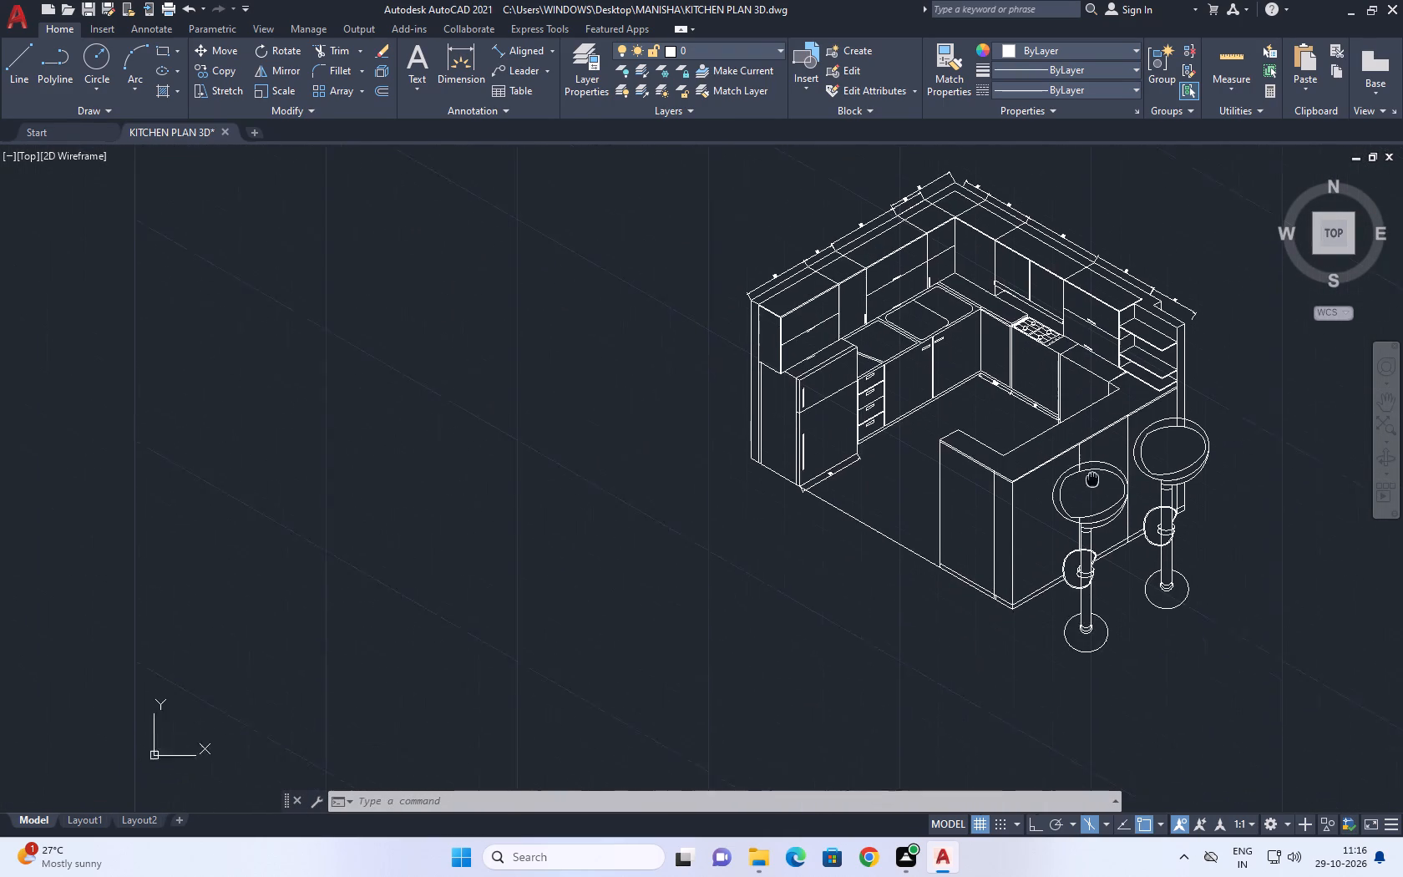
pyautogui.moveTo(1096, 470); pyautogui.dragTo(1107, 440, button='middle')
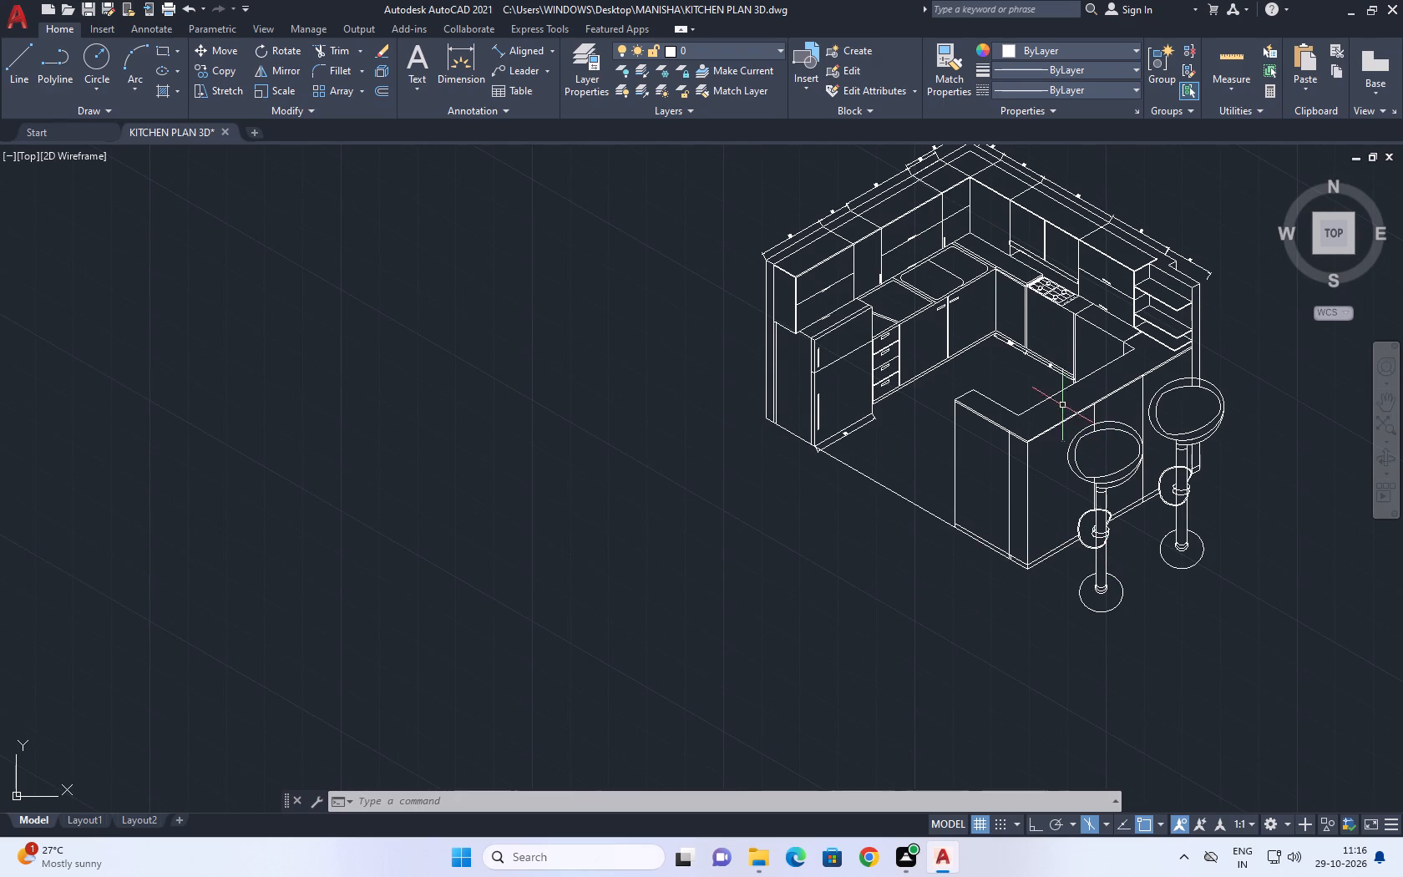
pyautogui.moveTo(1035, 415); pyautogui.dragTo(980, 451, button='middle')
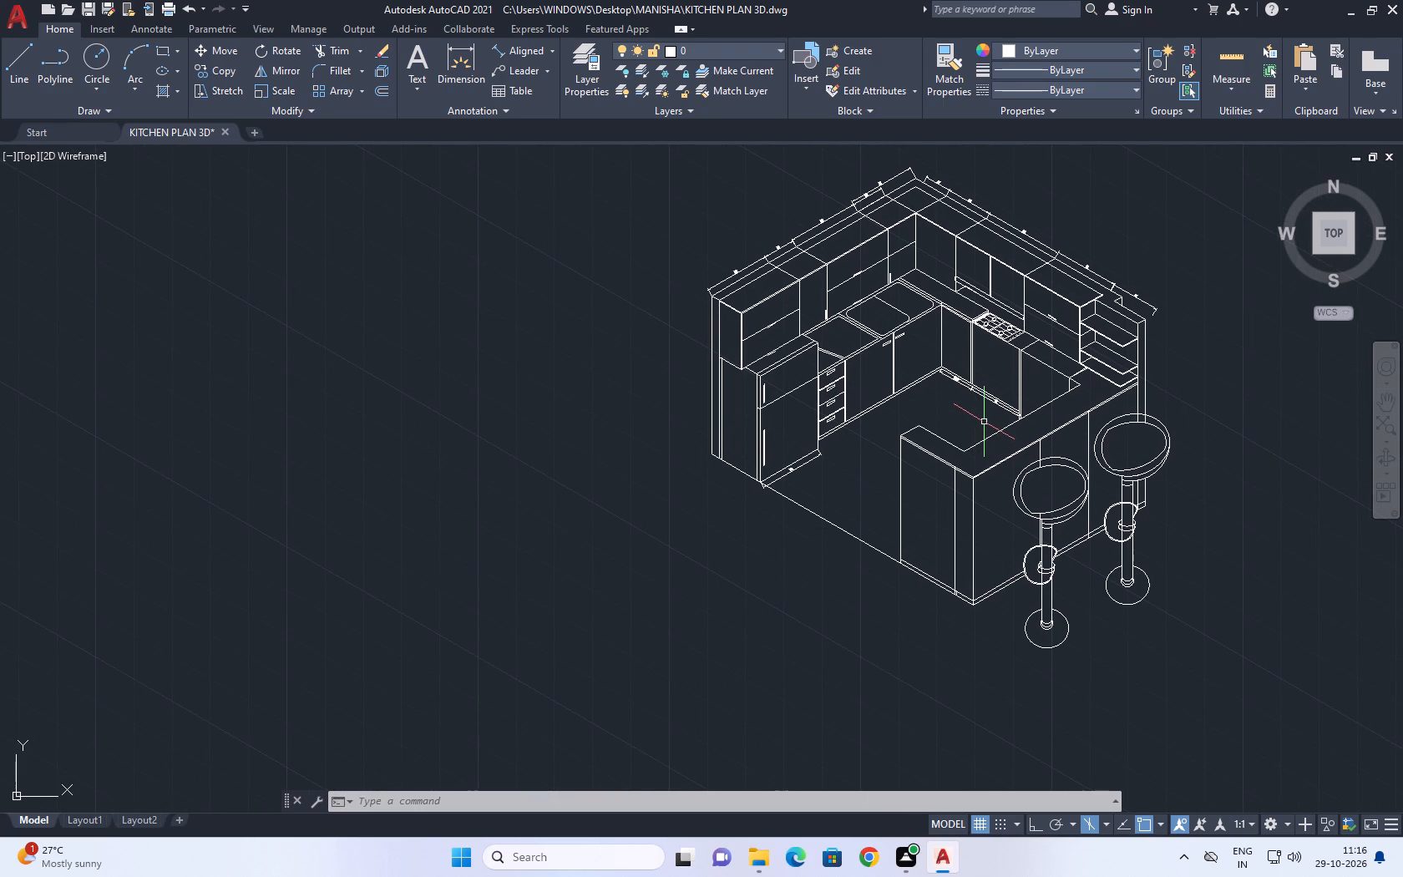
pyautogui.scroll(-1, 984, 422)
pyautogui.moveTo(1039, 499); pyautogui.dragTo(1060, 509, button='middle')
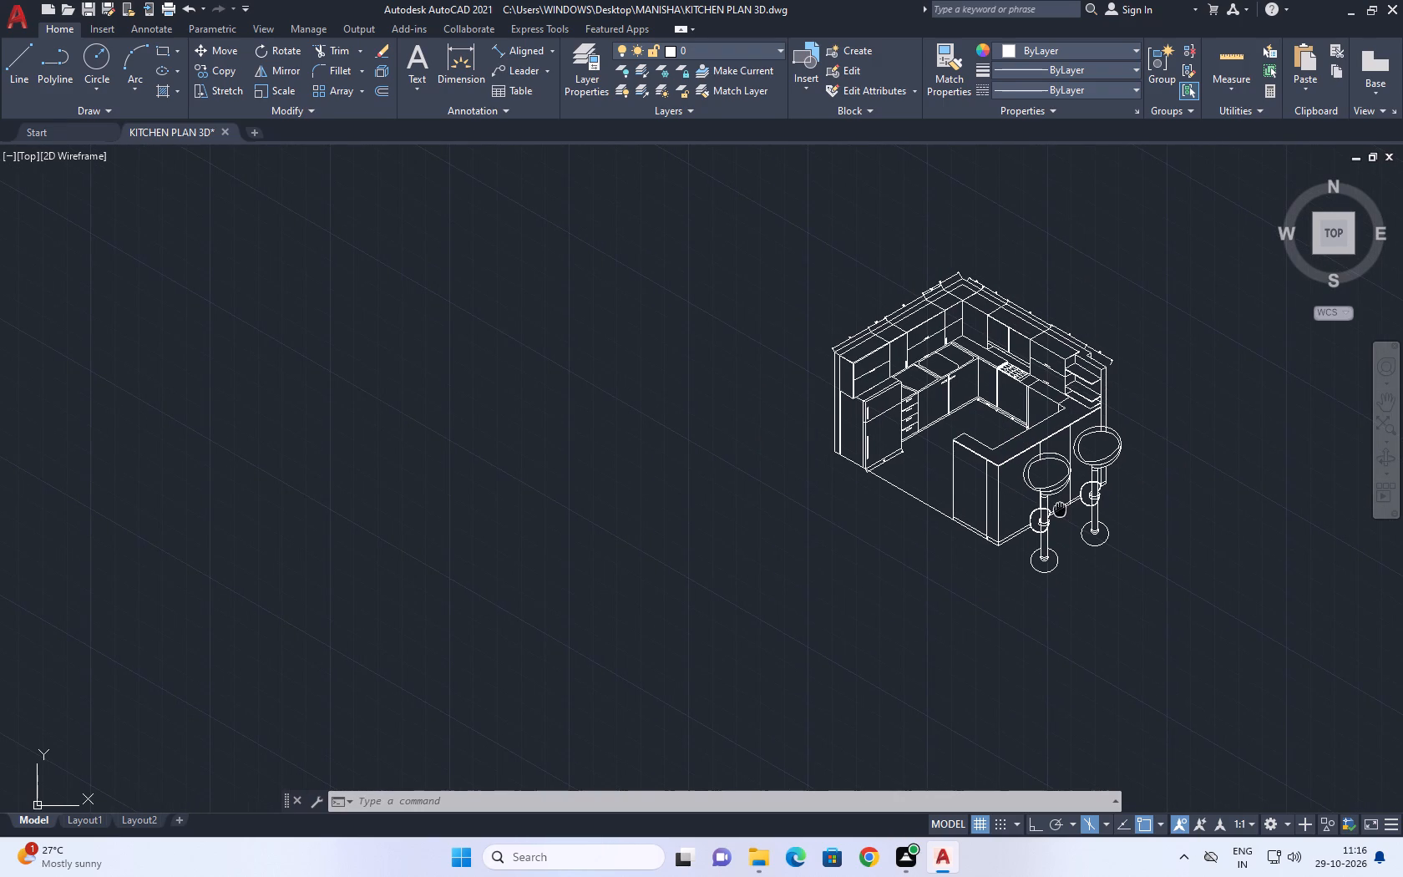
pyautogui.moveTo(1060, 509); pyautogui.dragTo(1060, 512, button='middle')
pyautogui.scroll(2, 1012, 481)
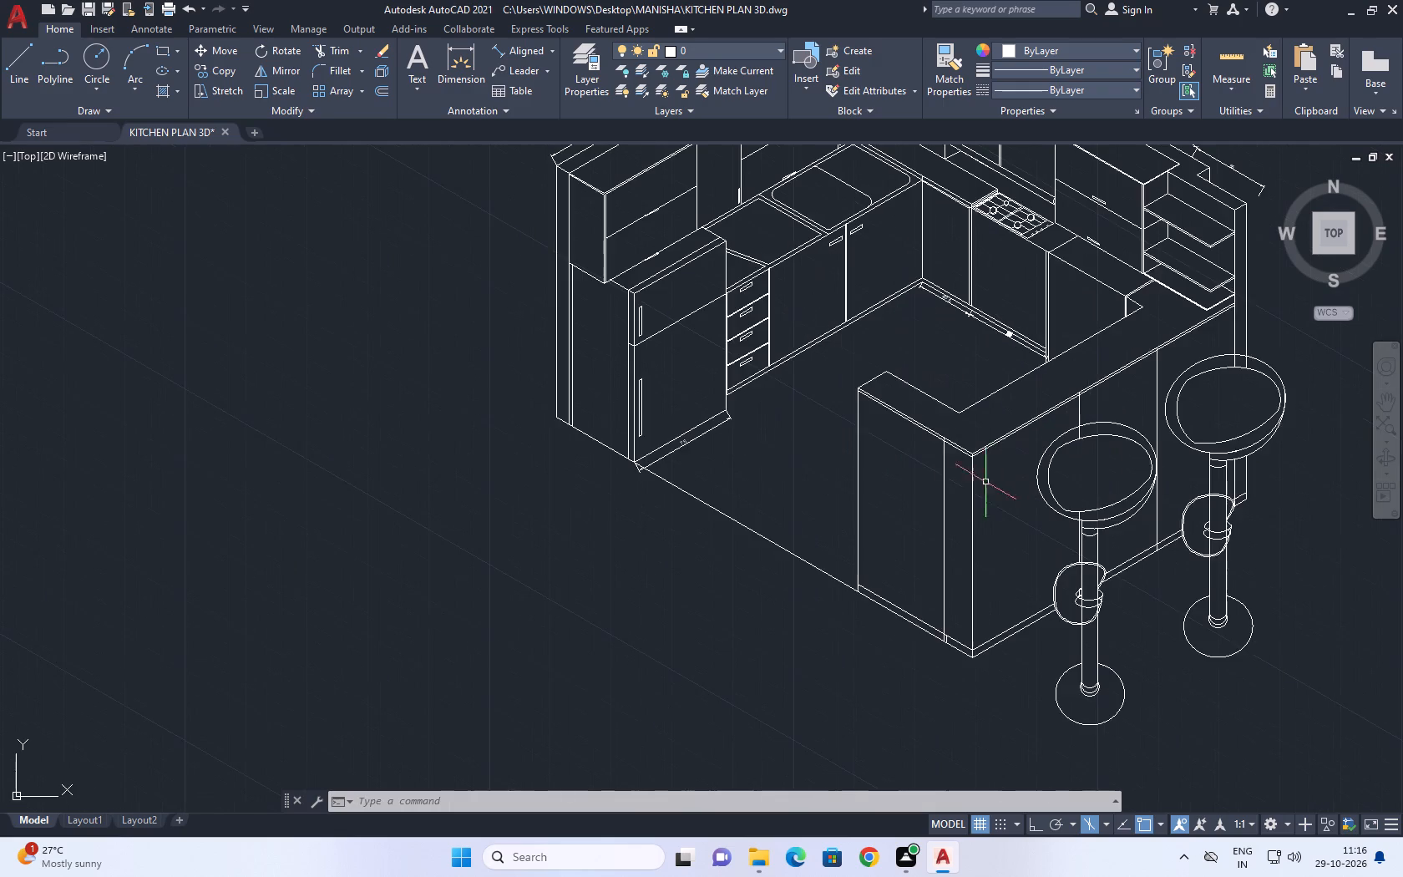
pyautogui.moveTo(938, 484); pyautogui.dragTo(853, 525, button='middle')
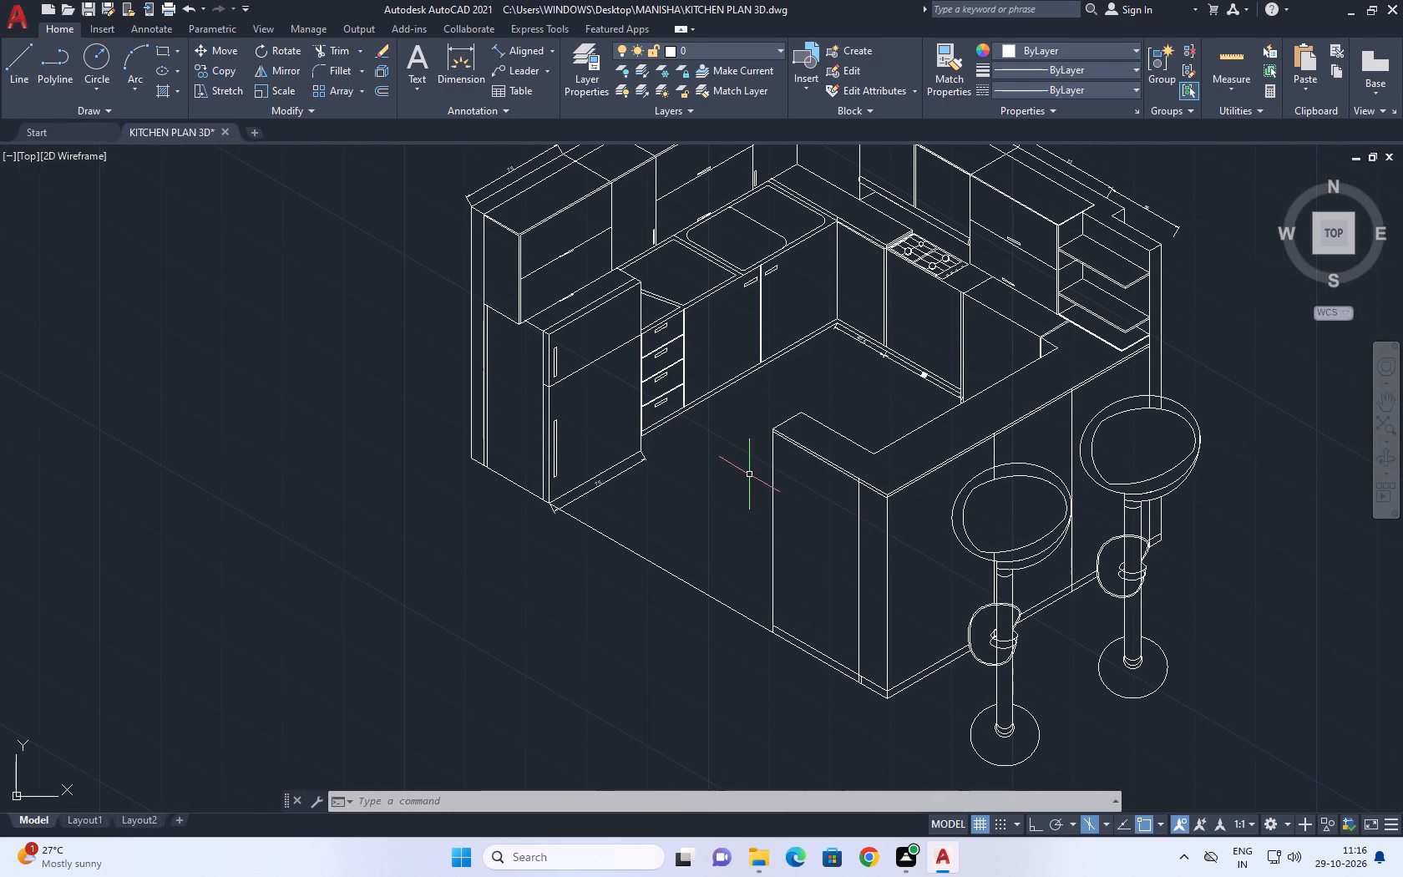
pyautogui.scroll(-2, 802, 534)
pyautogui.moveTo(894, 487); pyautogui.dragTo(884, 476, button='middle')
pyautogui.scroll(5, 948, 418)
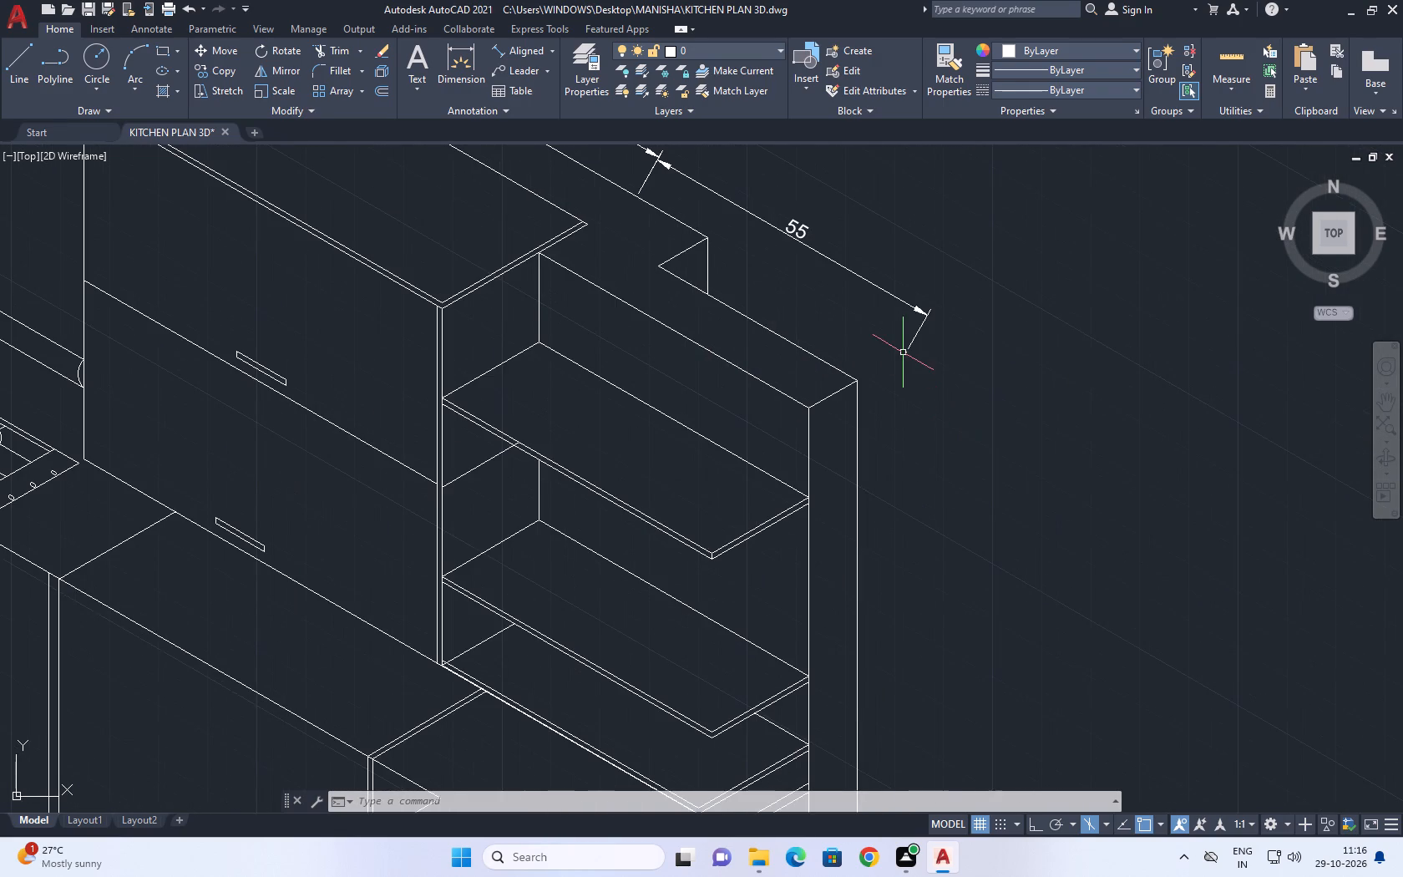
pyautogui.scroll(-2, 903, 388)
pyautogui.moveTo(809, 475); pyautogui.dragTo(850, 496, button='middle')
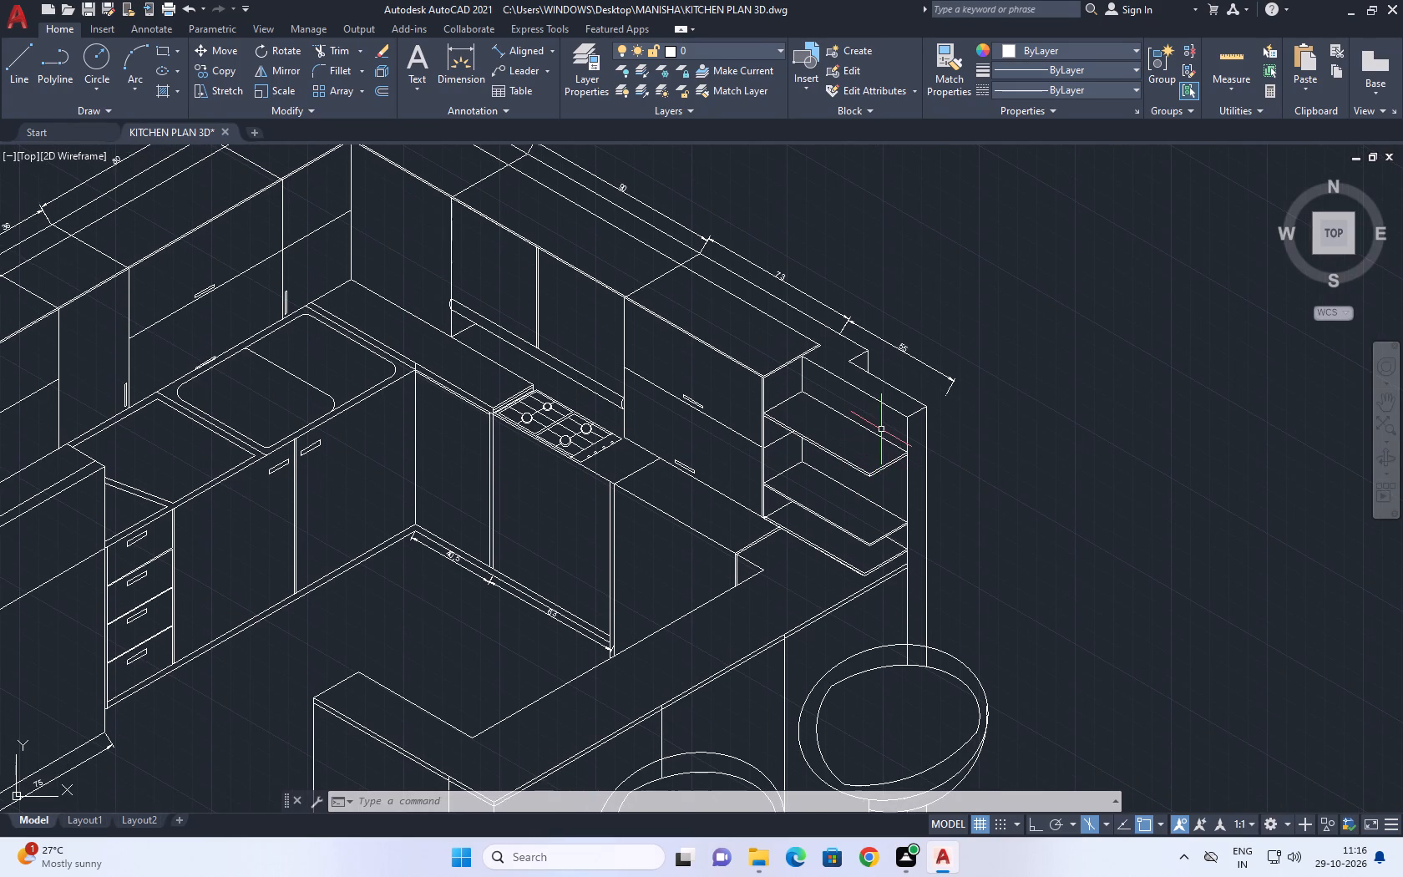
pyautogui.moveTo(478, 501); pyautogui.dragTo(813, 548, button='middle')
pyautogui.moveTo(651, 474); pyautogui.dragTo(728, 567, button='middle')
pyautogui.scroll(3, 783, 520)
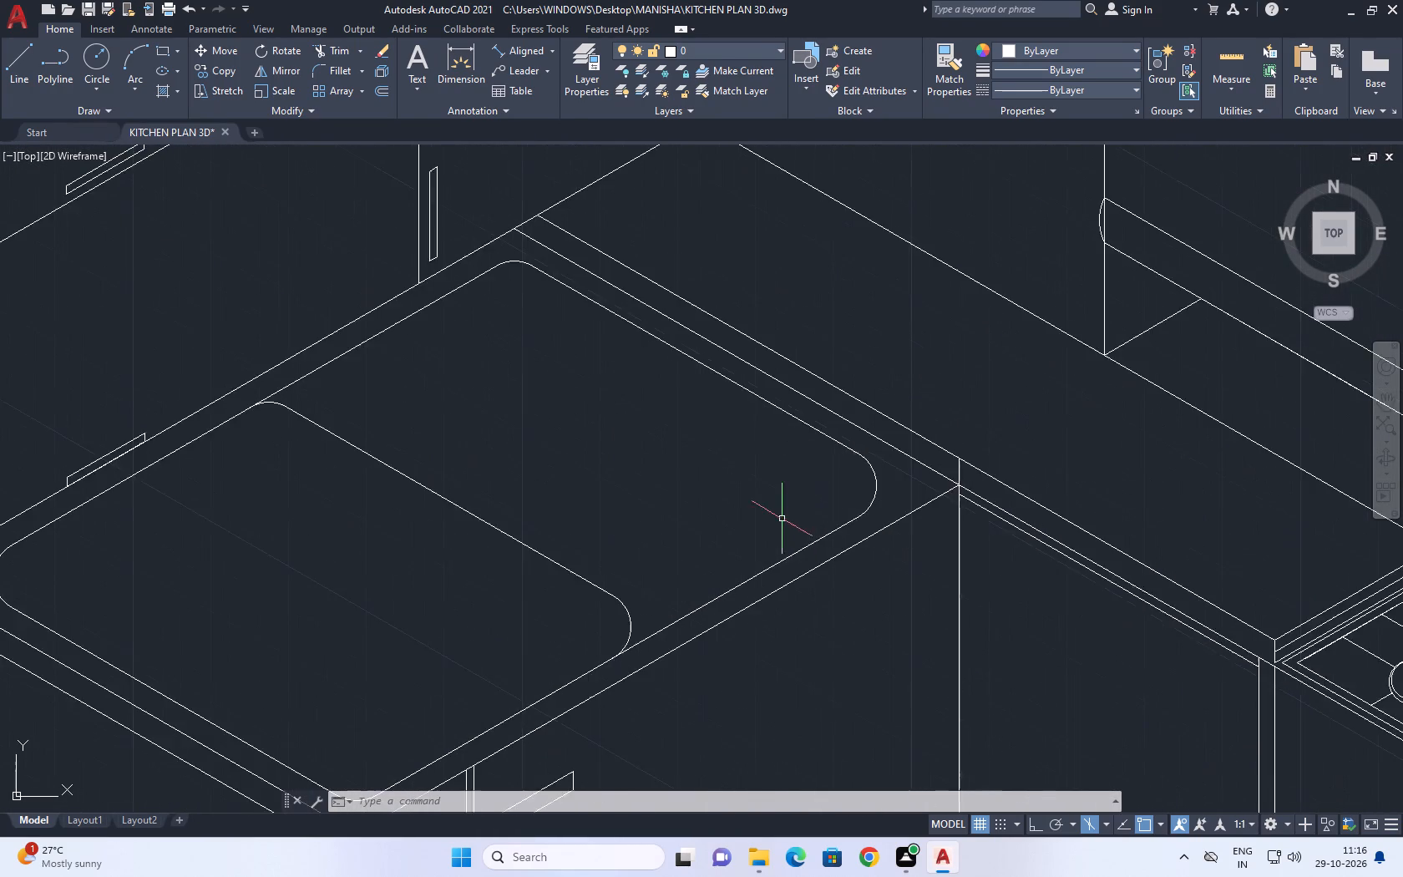
pyautogui.scroll(1, 851, 492)
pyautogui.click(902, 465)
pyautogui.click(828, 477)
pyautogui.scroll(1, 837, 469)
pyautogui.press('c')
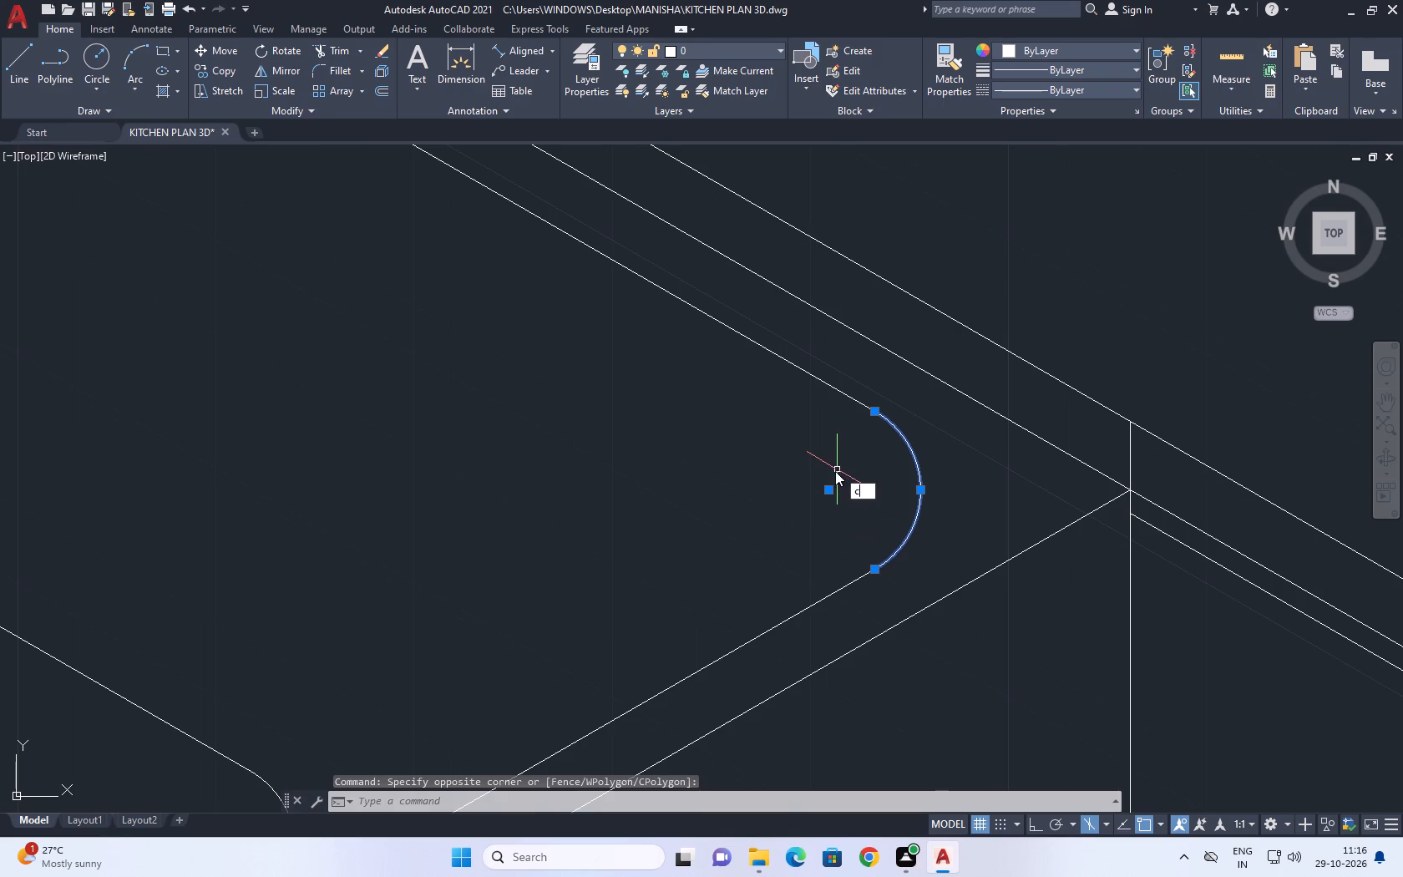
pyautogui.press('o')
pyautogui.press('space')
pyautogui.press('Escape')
# Offset the corner arc and its two adjoining straight edges of the sink bowl nearest the counter corner inward by 1.
pyautogui.click(919, 477)
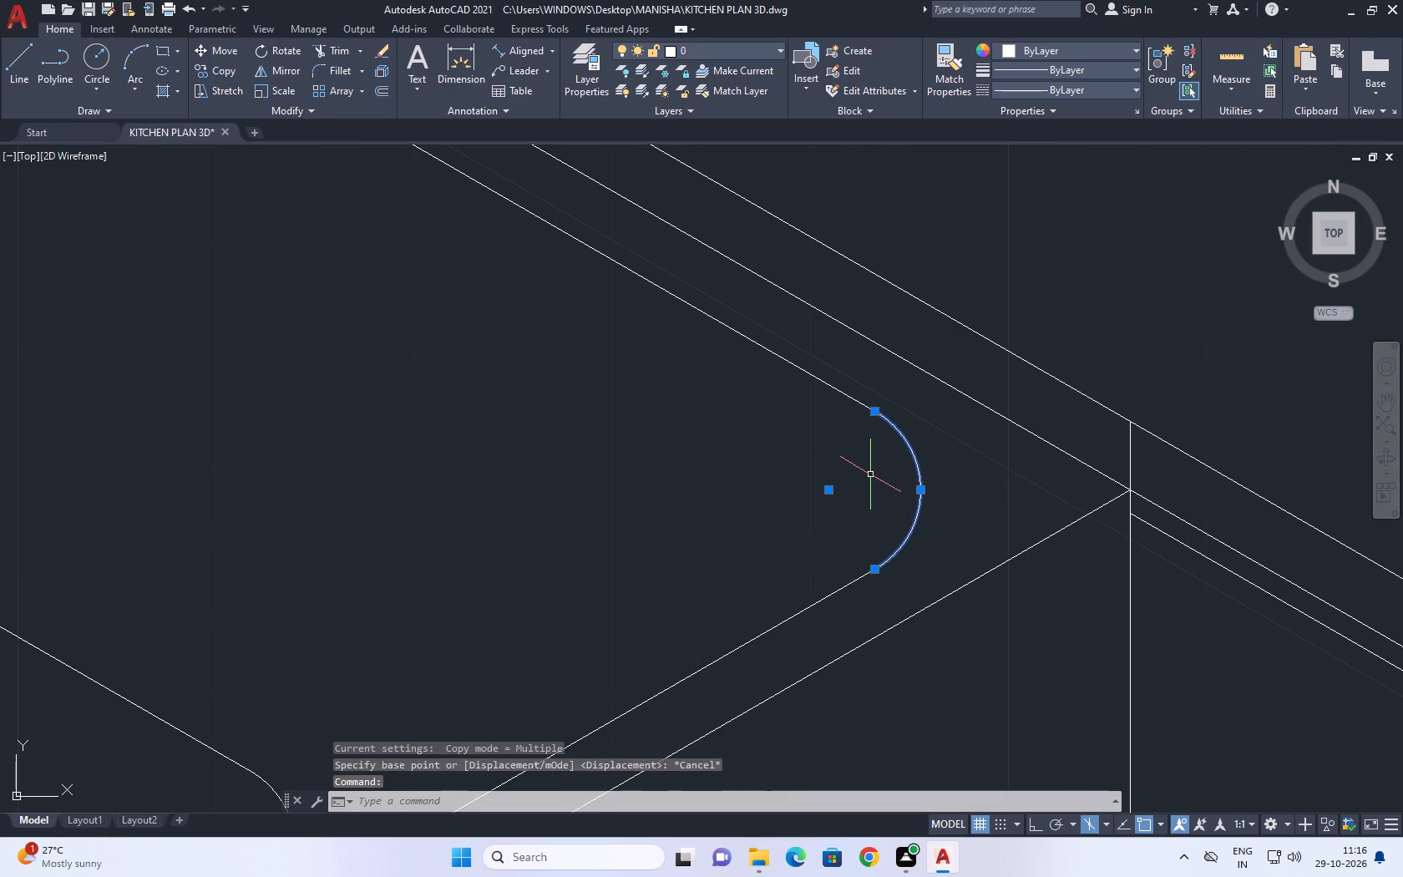
pyautogui.write('o')
pyautogui.press('space')
pyautogui.press('1')
pyautogui.press('space')
pyautogui.click(809, 499)
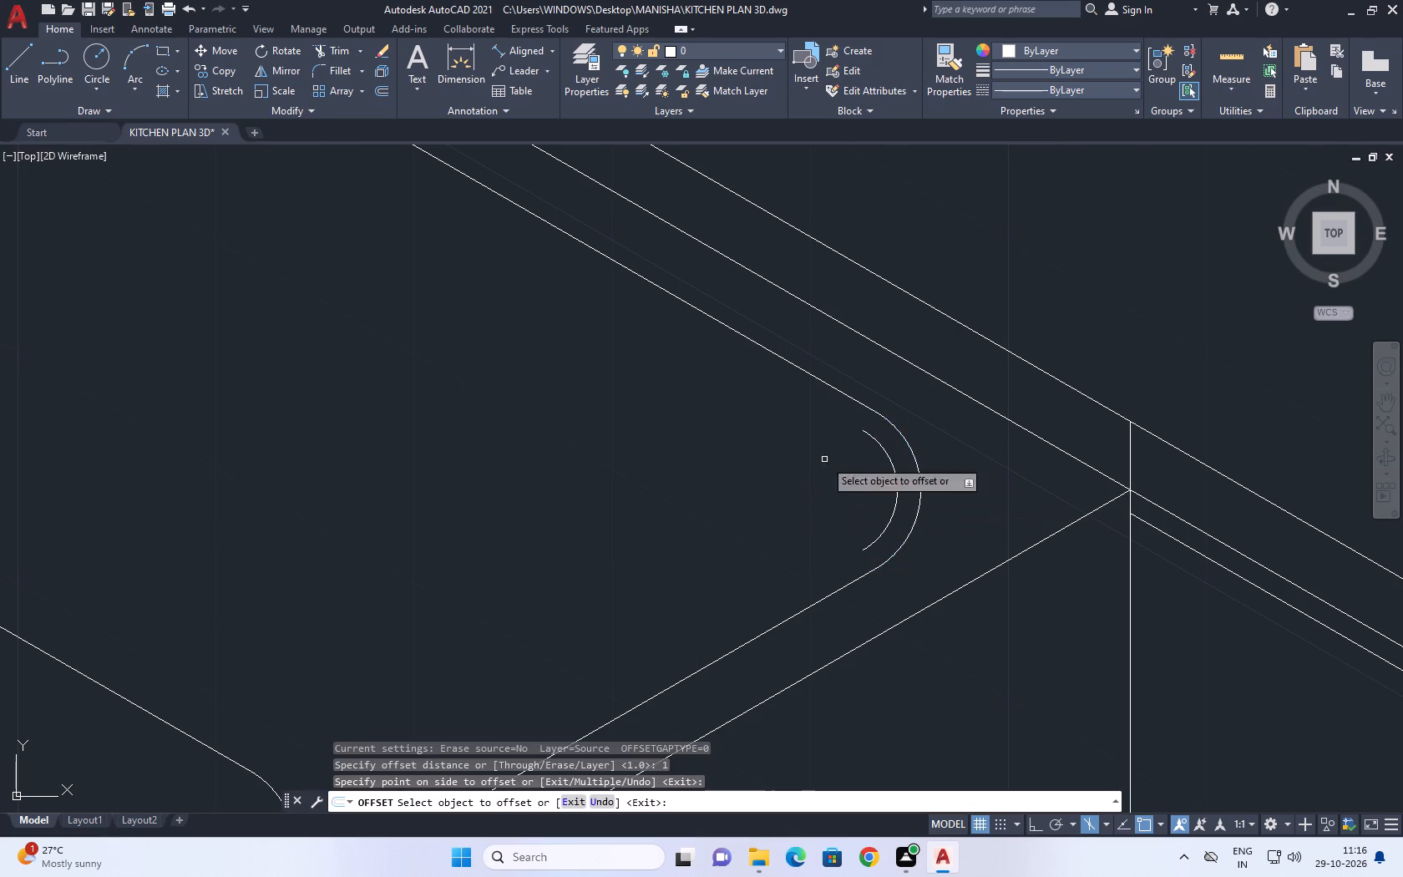
pyautogui.click(866, 404)
pyautogui.click(833, 428)
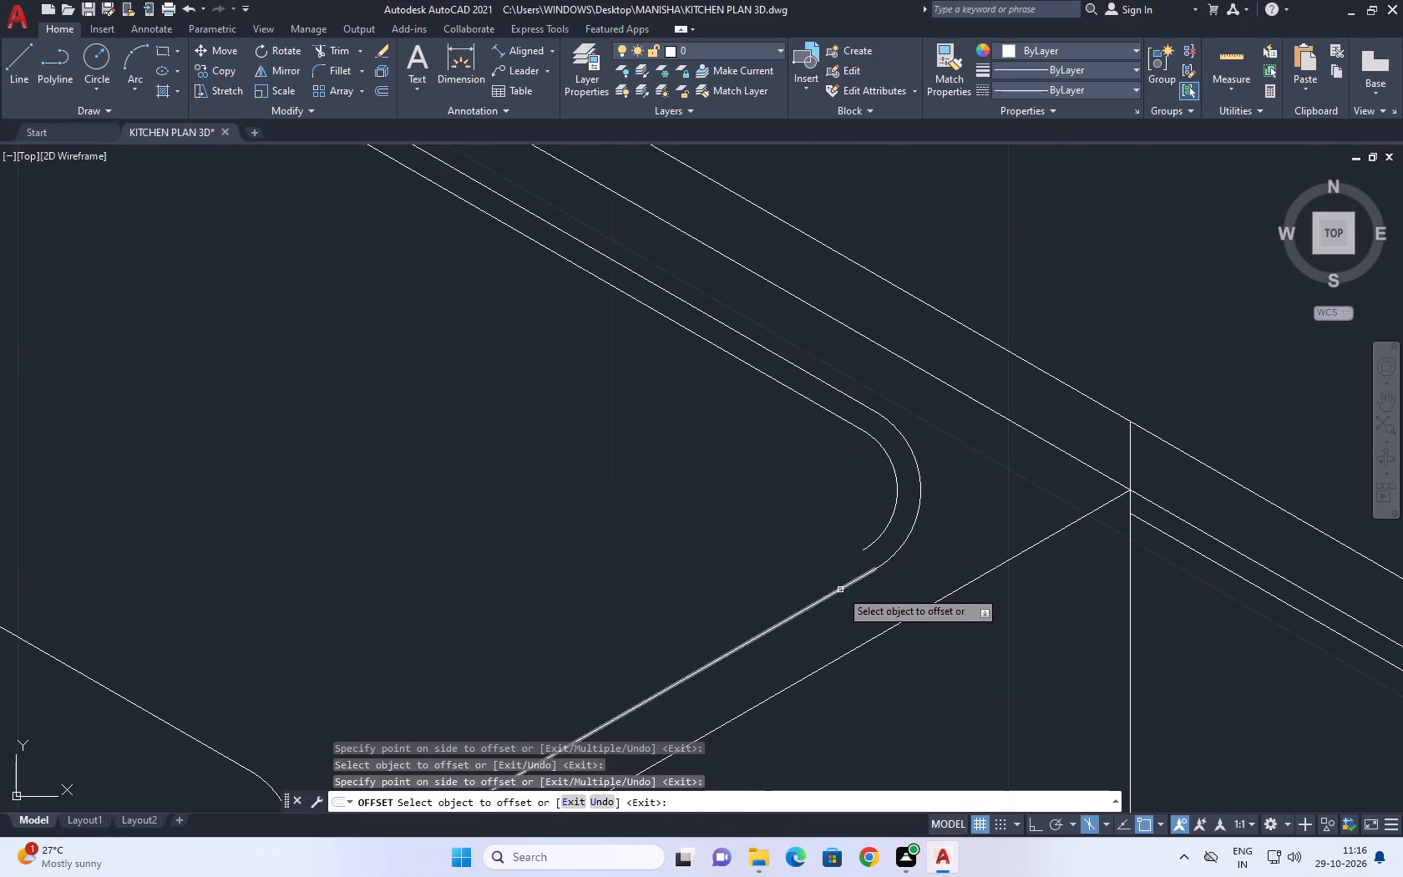
pyautogui.click(840, 590)
pyautogui.click(809, 543)
# Offset the same sink bowl's wall-side edge and its back corner arc inward by 1 to continue the inner rim.
pyautogui.scroll(-3, 766, 454)
pyautogui.moveTo(757, 442); pyautogui.dragTo(891, 526, button='middle')
pyautogui.scroll(2, 698, 433)
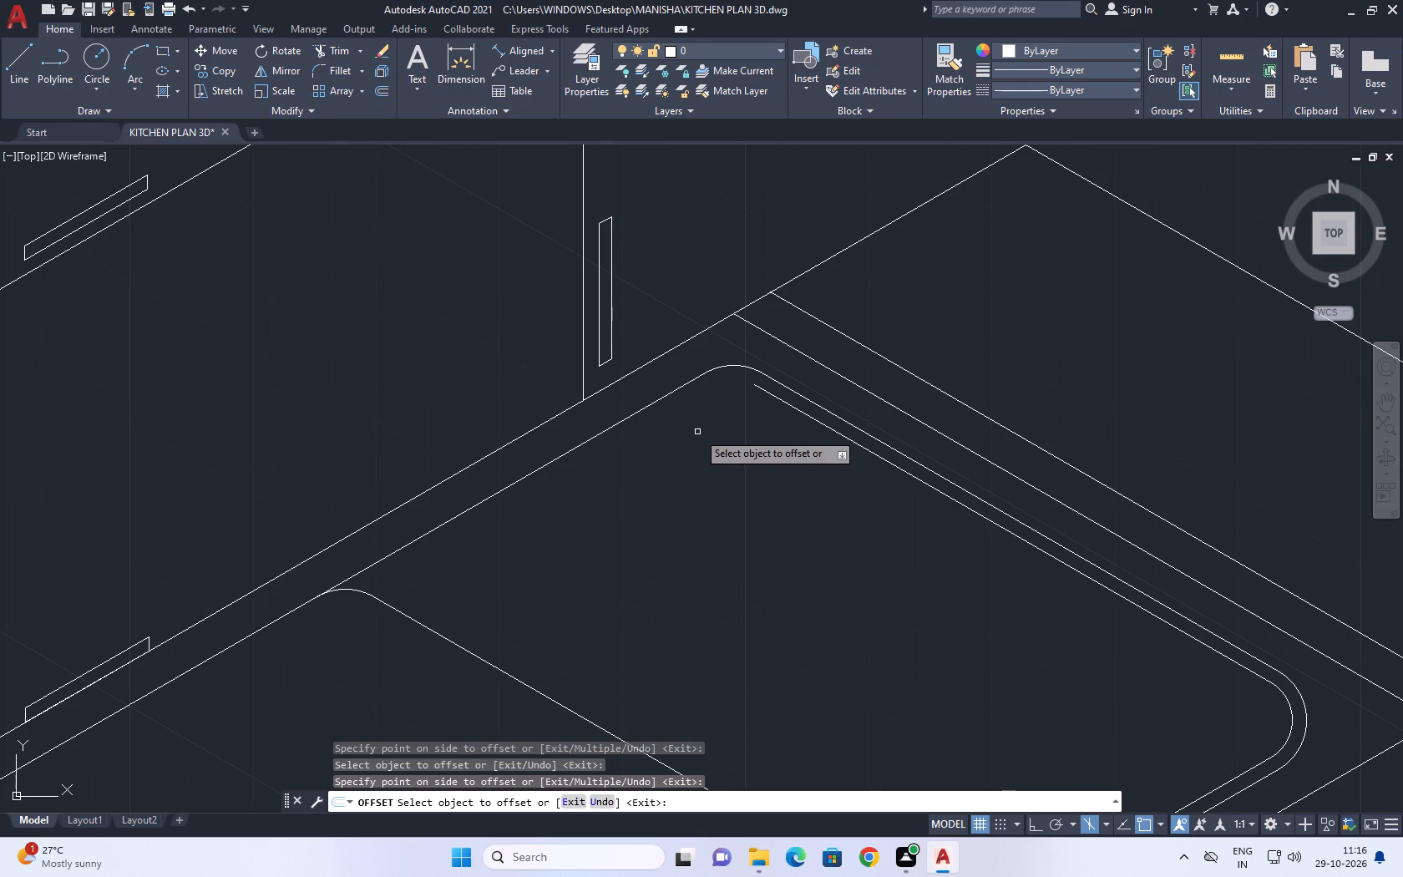
pyautogui.click(655, 400)
pyautogui.moveTo(712, 447); pyautogui.dragTo(727, 464)
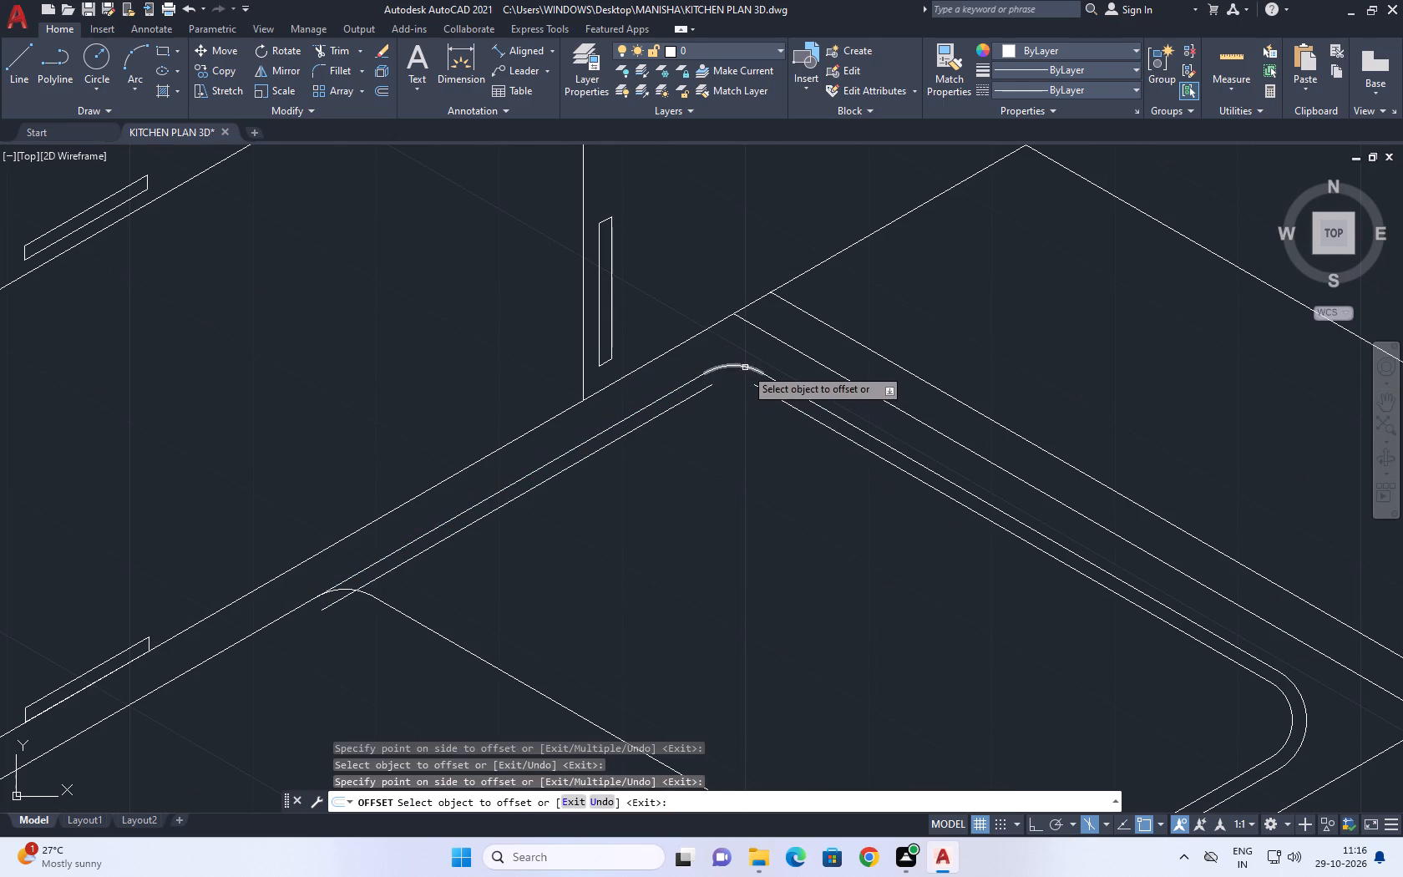
pyautogui.click(745, 368)
pyautogui.click(727, 421)
pyautogui.press('Escape')
# Trim the new inner rim lines where they run past both curved ends of the sink divider.
pyautogui.moveTo(710, 496); pyautogui.dragTo(858, 433, button='middle')
pyautogui.scroll(1, 853, 437)
pyautogui.press('t')
pyautogui.write('r')
pyautogui.press('space')
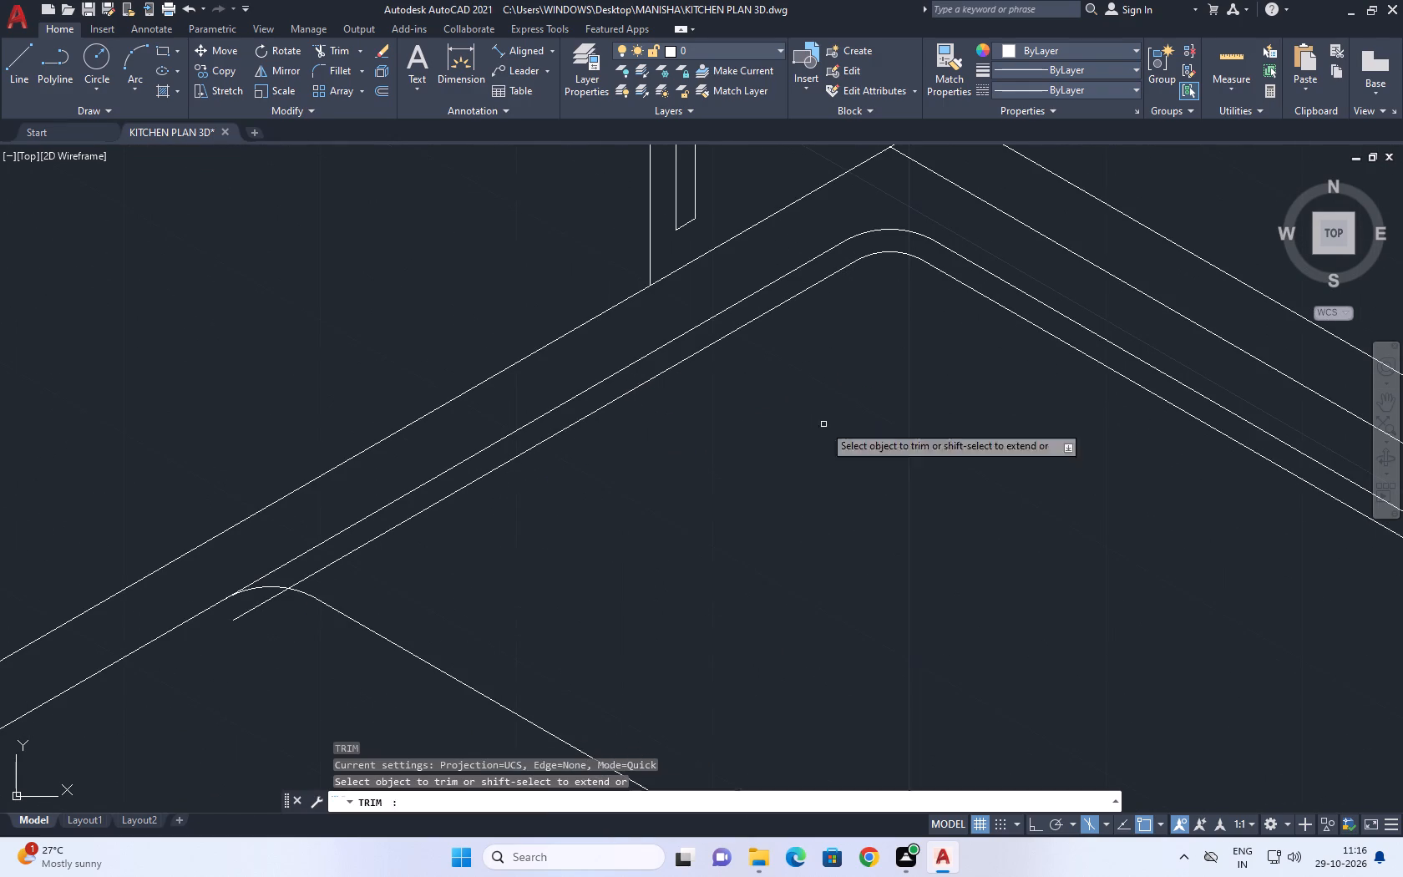
pyautogui.click(304, 606)
pyautogui.click(252, 595)
pyautogui.scroll(-5, 657, 490)
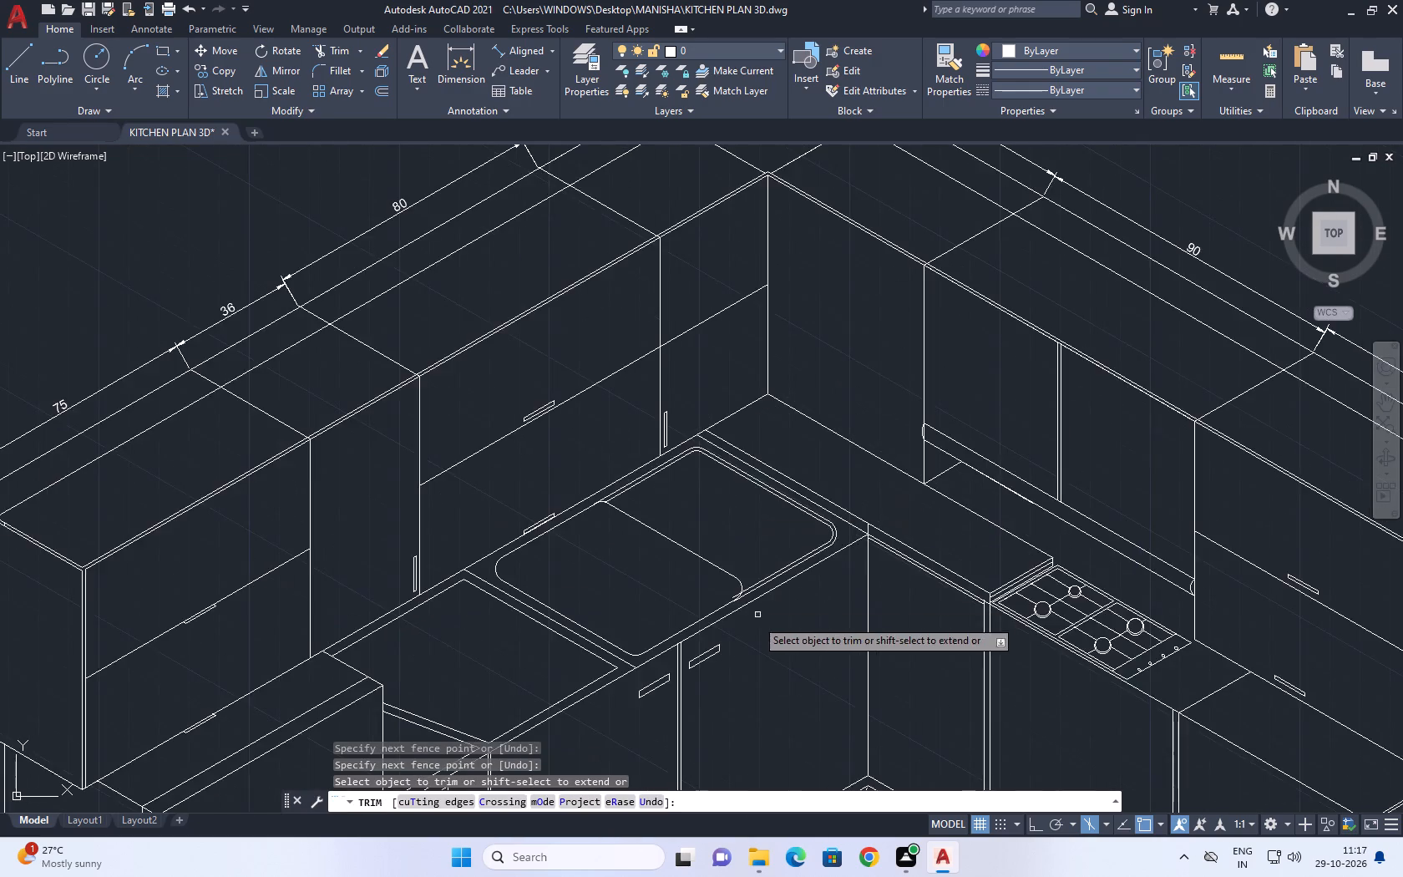
pyautogui.scroll(4, 712, 613)
pyautogui.scroll(3, 808, 543)
pyautogui.click(763, 623)
pyautogui.click(796, 565)
pyautogui.press('Escape')
# Offset the sink divider line, the front edge and the arc joining them by 1 into the other bowl.
pyautogui.scroll(-7, 1004, 491)
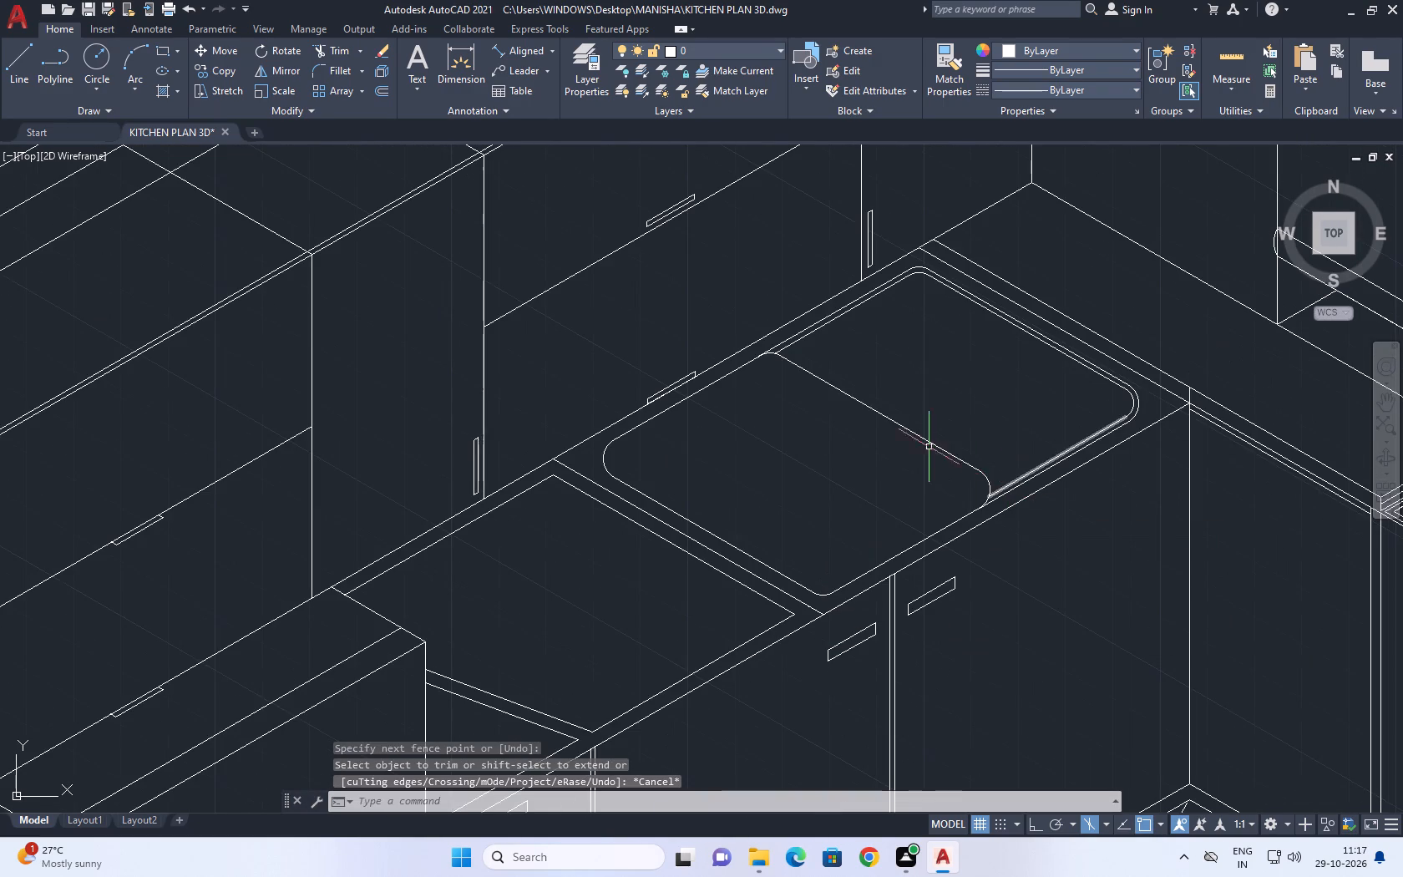
pyautogui.click(929, 440)
pyautogui.click(854, 478)
pyautogui.press('c')
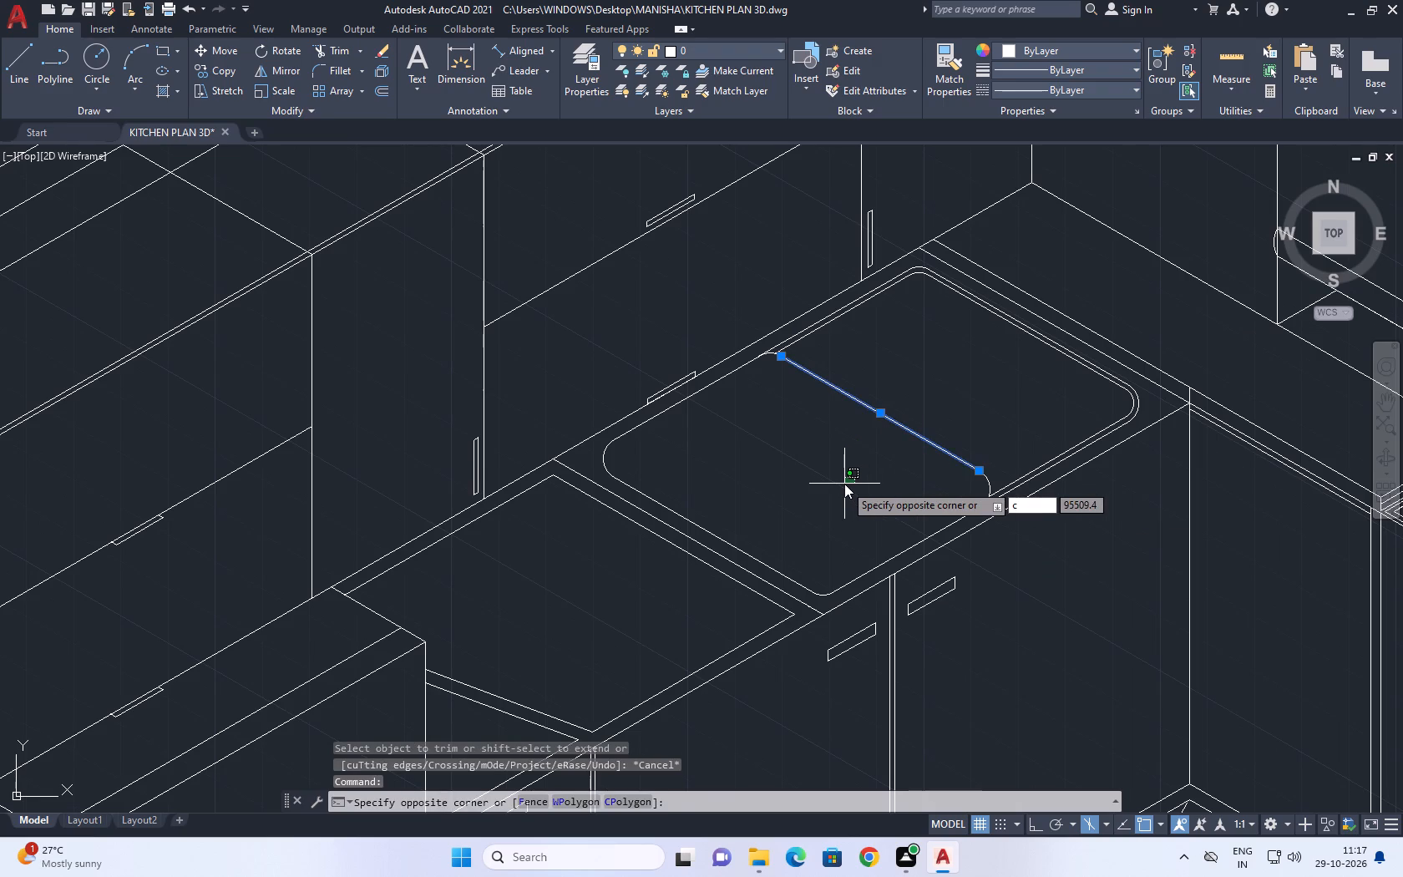
pyautogui.press('BackSpace')
pyautogui.write('o')
pyautogui.press('space')
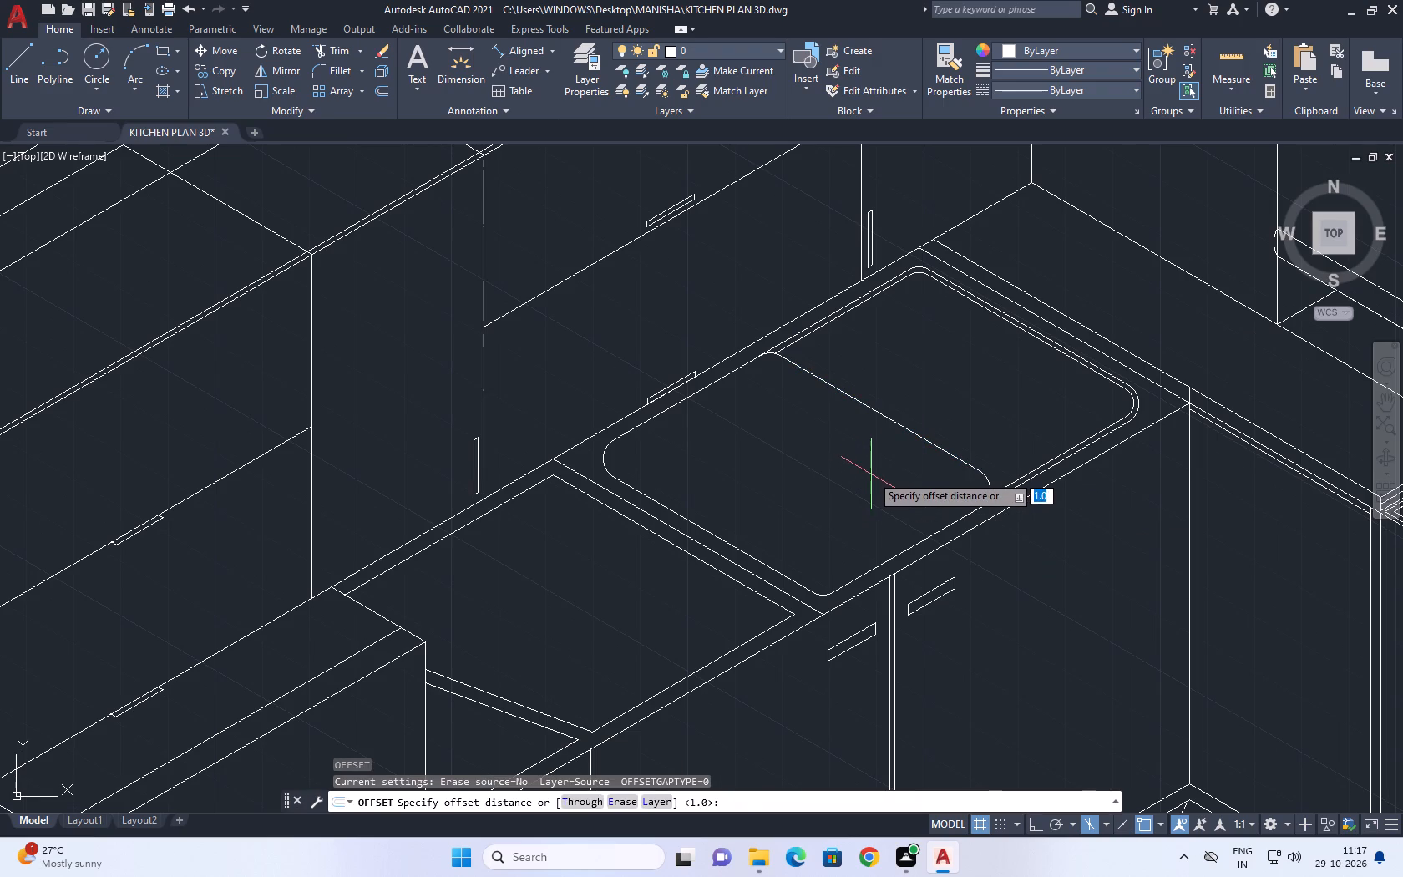
pyautogui.press('space')
pyautogui.click(860, 499)
pyautogui.scroll(1, 896, 552)
pyautogui.click(896, 558)
pyautogui.click(871, 520)
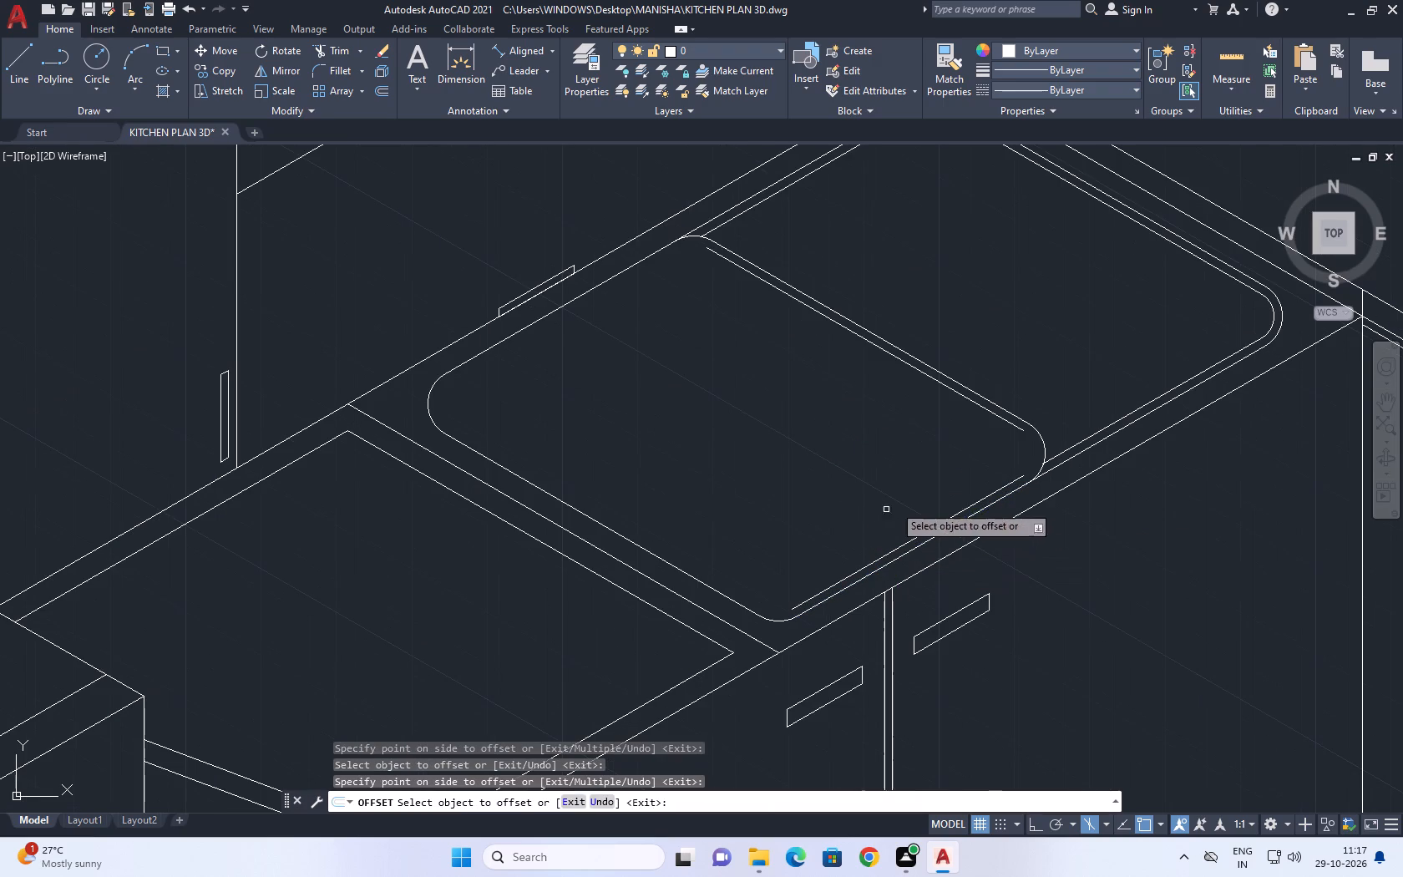
pyautogui.click(1040, 435)
pyautogui.click(1000, 448)
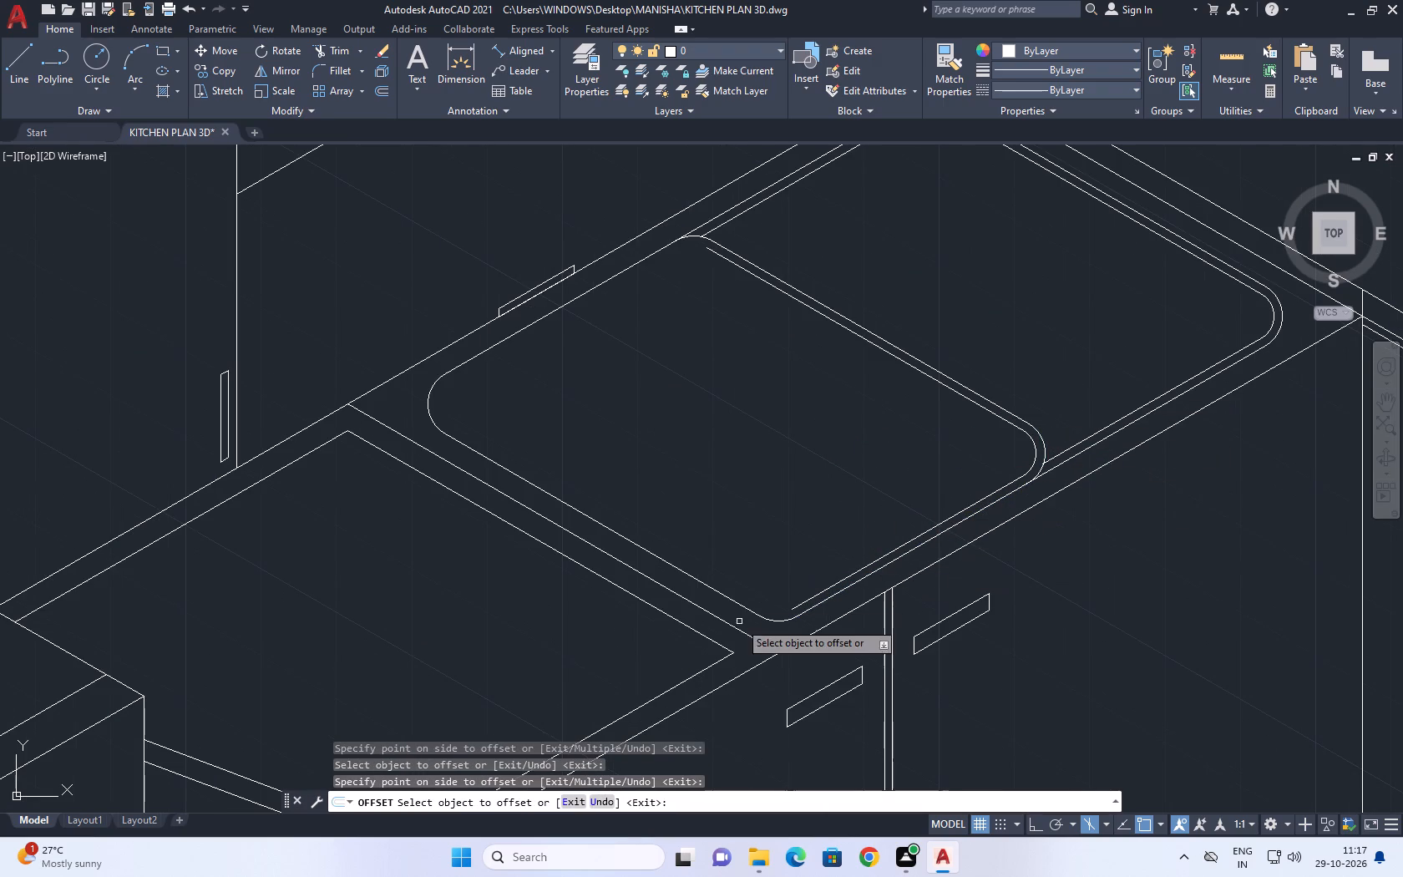
# Offset the second sink bowl's front corner arc, outer side edge, back corner arc and wall-side edge inward by 1.
pyautogui.moveTo(770, 620); pyautogui.dragTo(781, 607)
pyautogui.click(806, 575)
pyautogui.moveTo(735, 602); pyautogui.dragTo(746, 597)
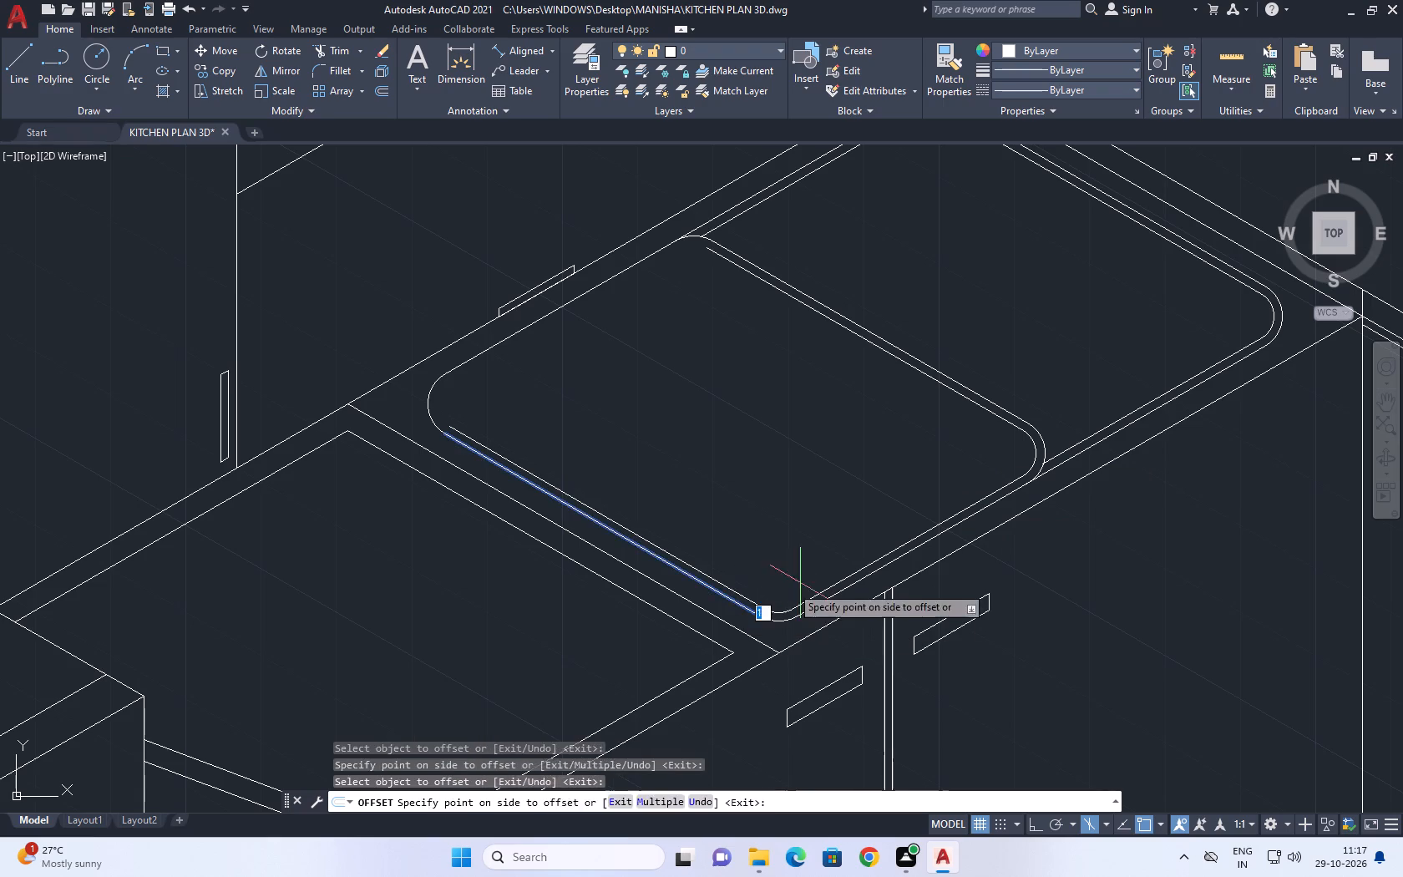
pyautogui.click(823, 579)
pyautogui.moveTo(757, 469); pyautogui.dragTo(828, 575, button='middle')
pyautogui.moveTo(499, 501); pyautogui.dragTo(524, 501)
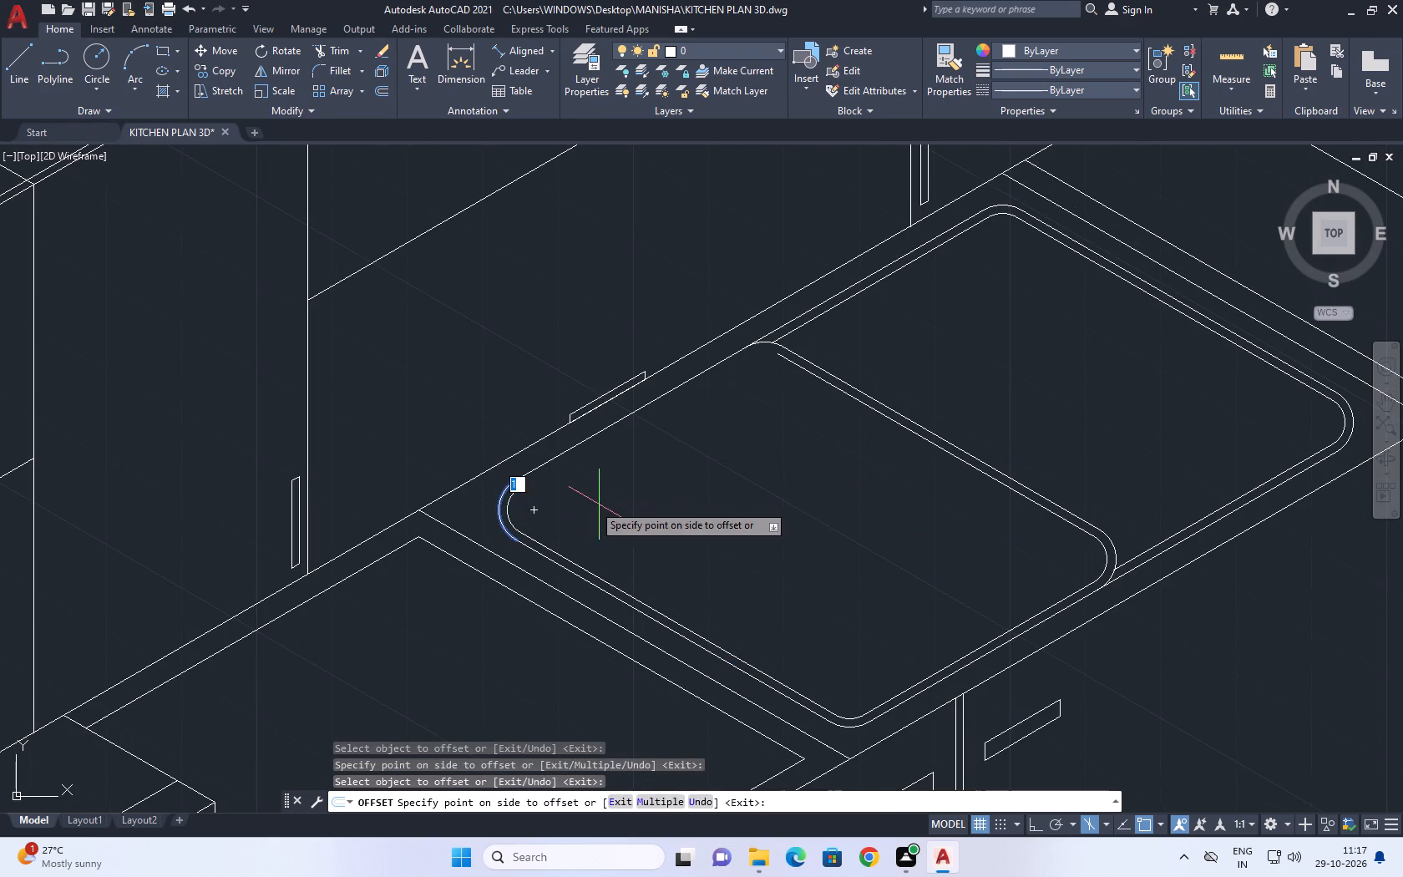
pyautogui.click(589, 479)
pyautogui.moveTo(587, 440); pyautogui.dragTo(602, 449)
pyautogui.moveTo(640, 489); pyautogui.dragTo(666, 472)
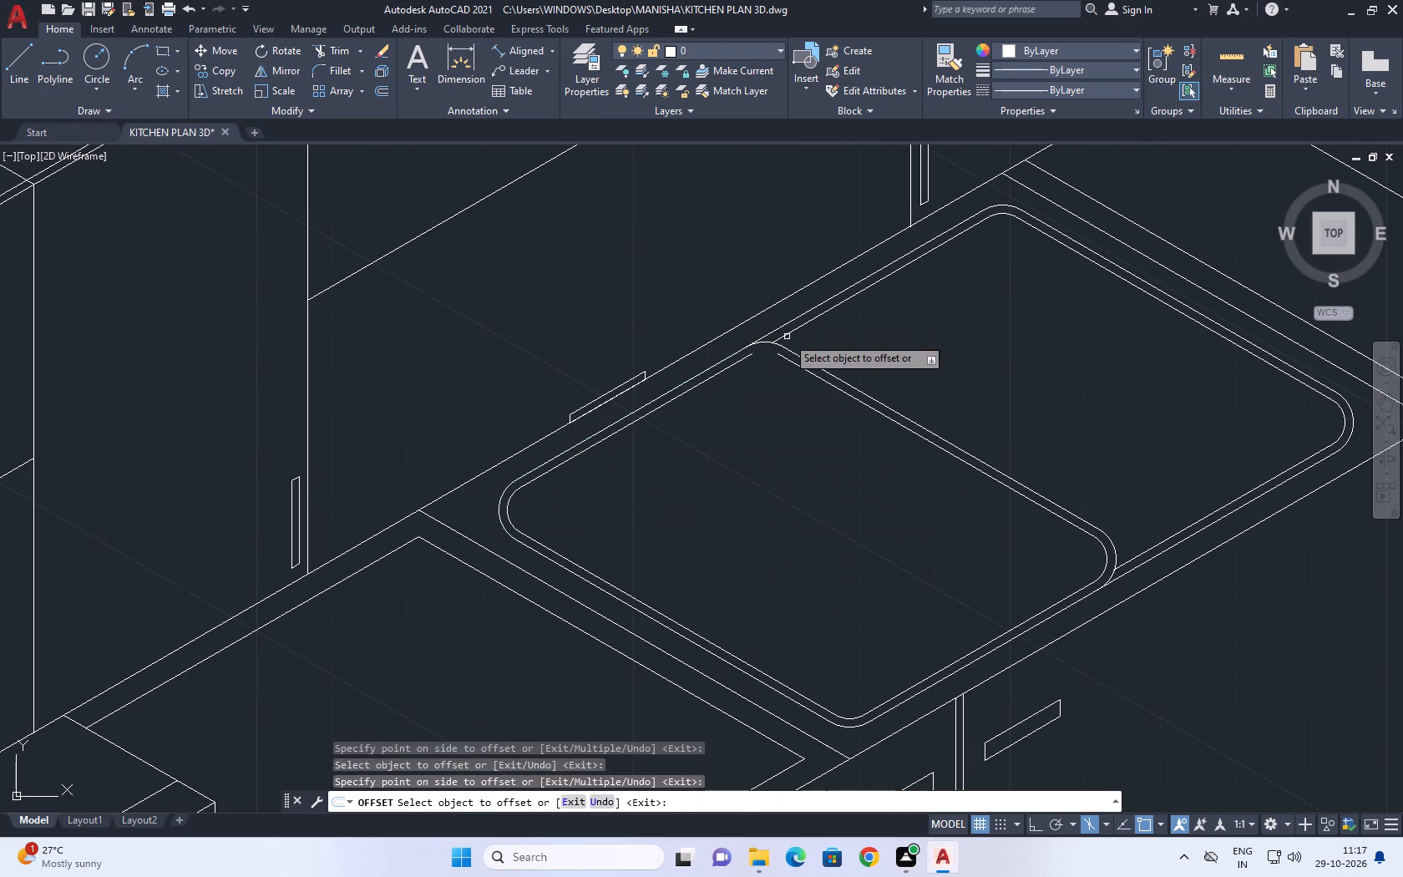
# Offset the corner arc joining the wall-side edge and the divider inward by 1 to close the second bowl's inner rim.
pyautogui.doubleClick(765, 342)
pyautogui.click(765, 365)
pyautogui.click(772, 342)
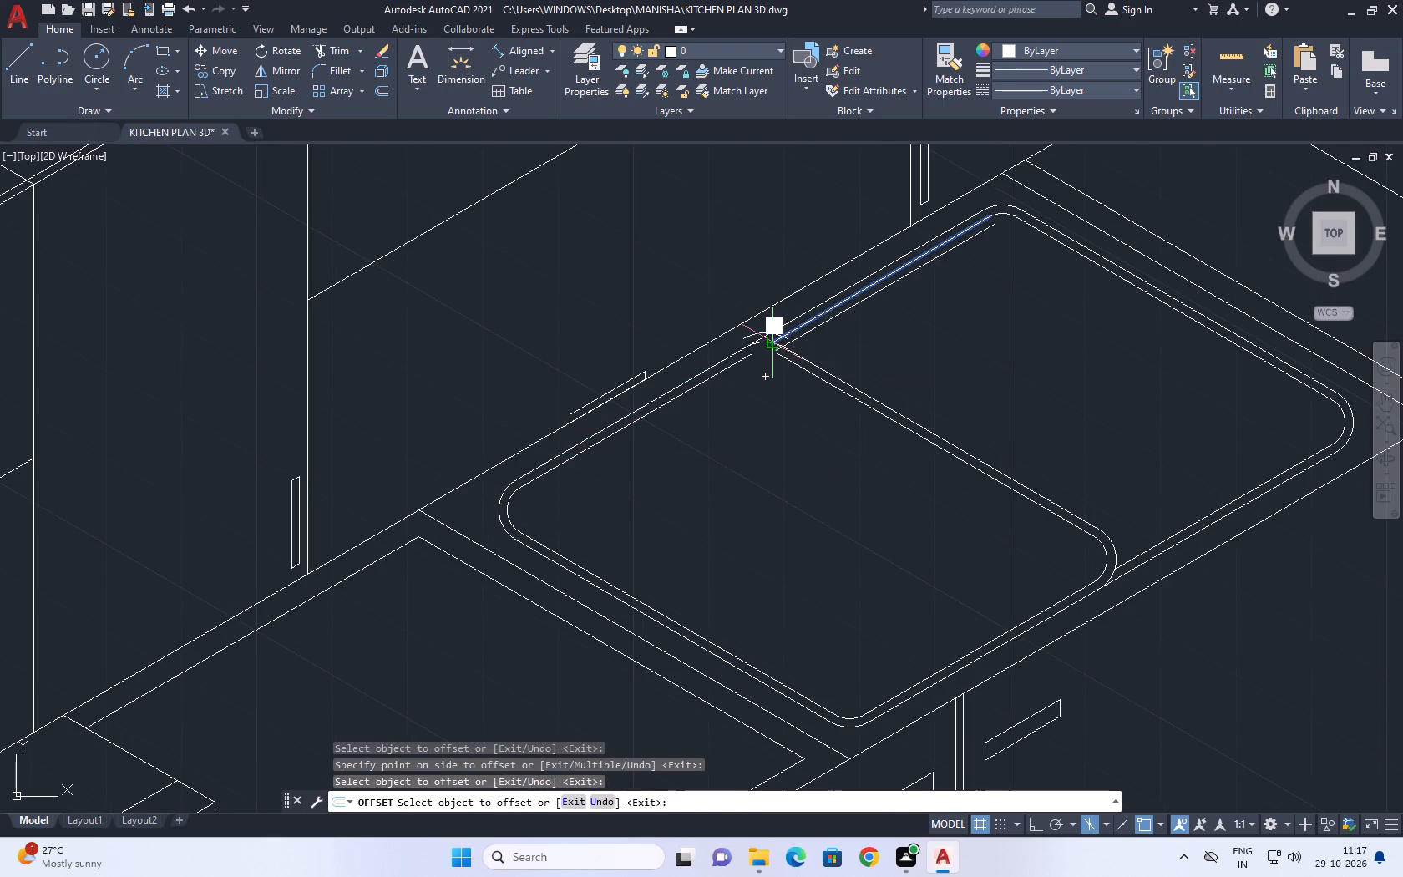
pyautogui.press('Escape')
pyautogui.scroll(3, 765, 345)
pyautogui.press('space')
pyautogui.press('space')
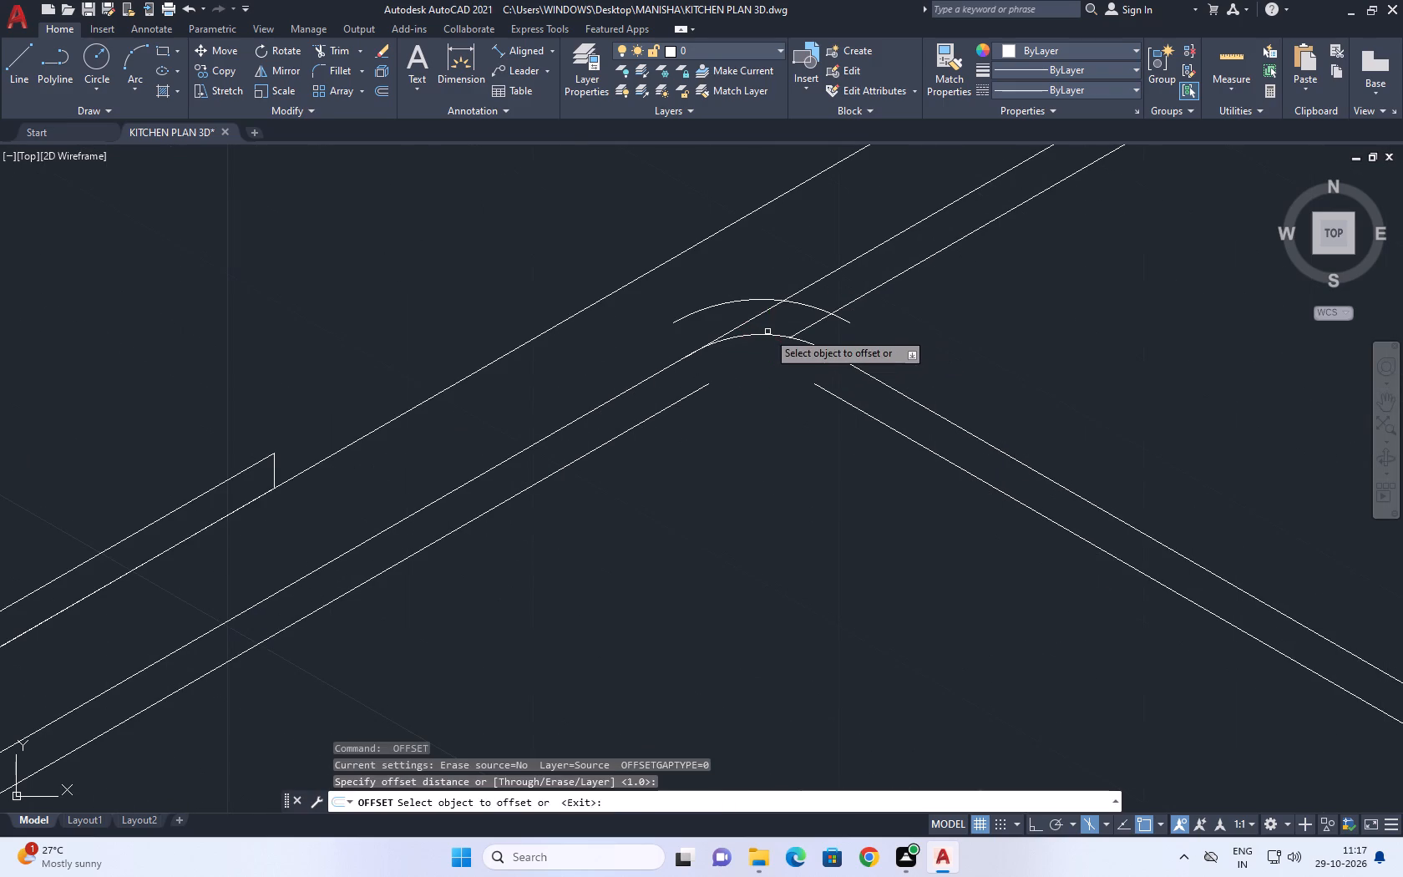
pyautogui.click(767, 336)
pyautogui.moveTo(769, 402); pyautogui.dragTo(772, 413)
pyautogui.press('Escape')
# Delete the stray arc offset outward above the divider's wall-side corner.
pyautogui.click(804, 304)
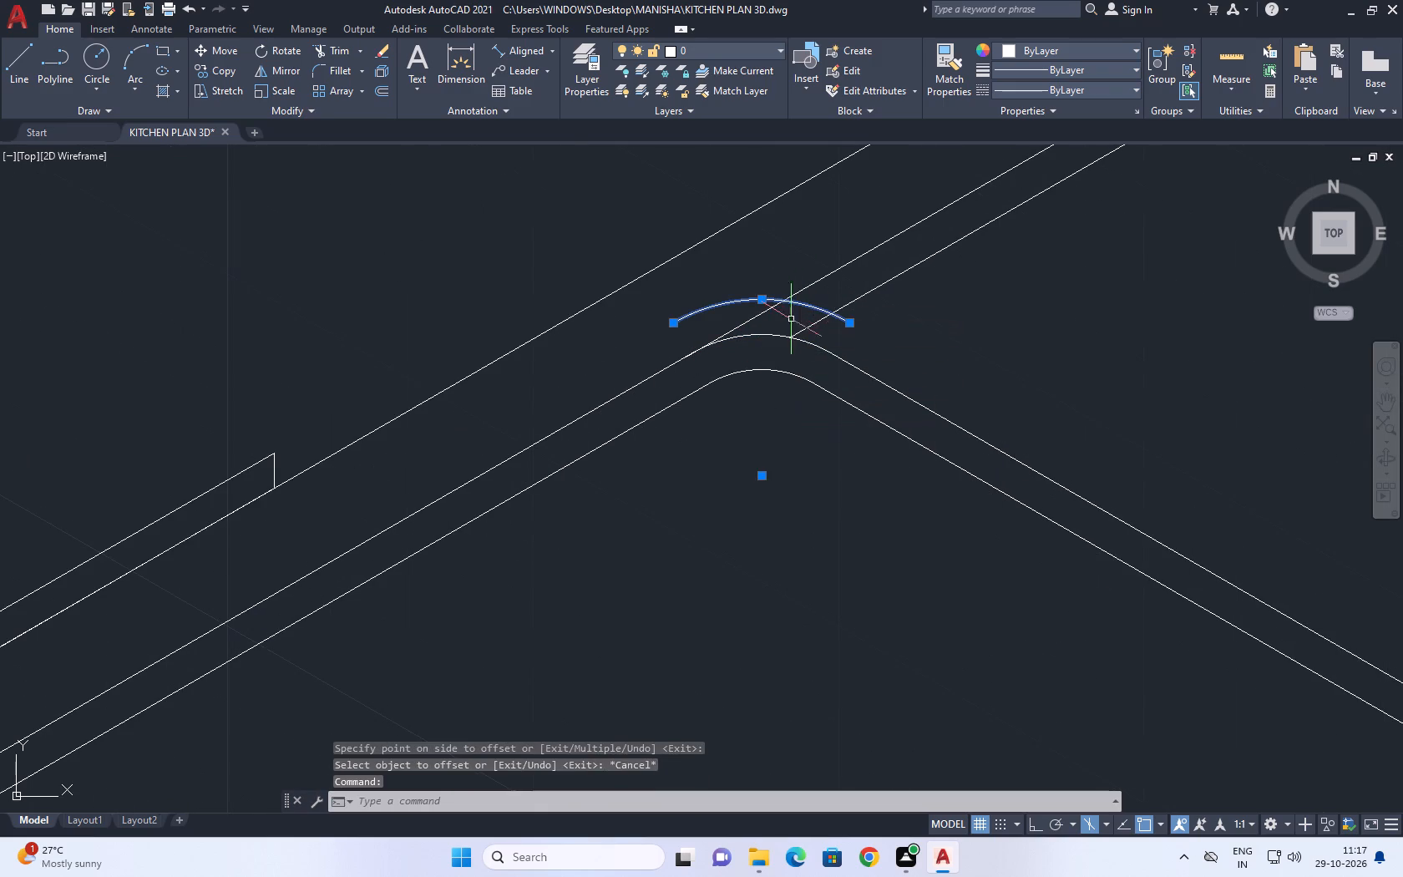
pyautogui.press('Delete')
# Draw an isometric two-line corner in the bowl nearest the counter corner, about 11 out from the divider and then across the front edge.
pyautogui.scroll(-4, 828, 347)
pyautogui.moveTo(925, 418); pyautogui.dragTo(902, 453, button='middle')
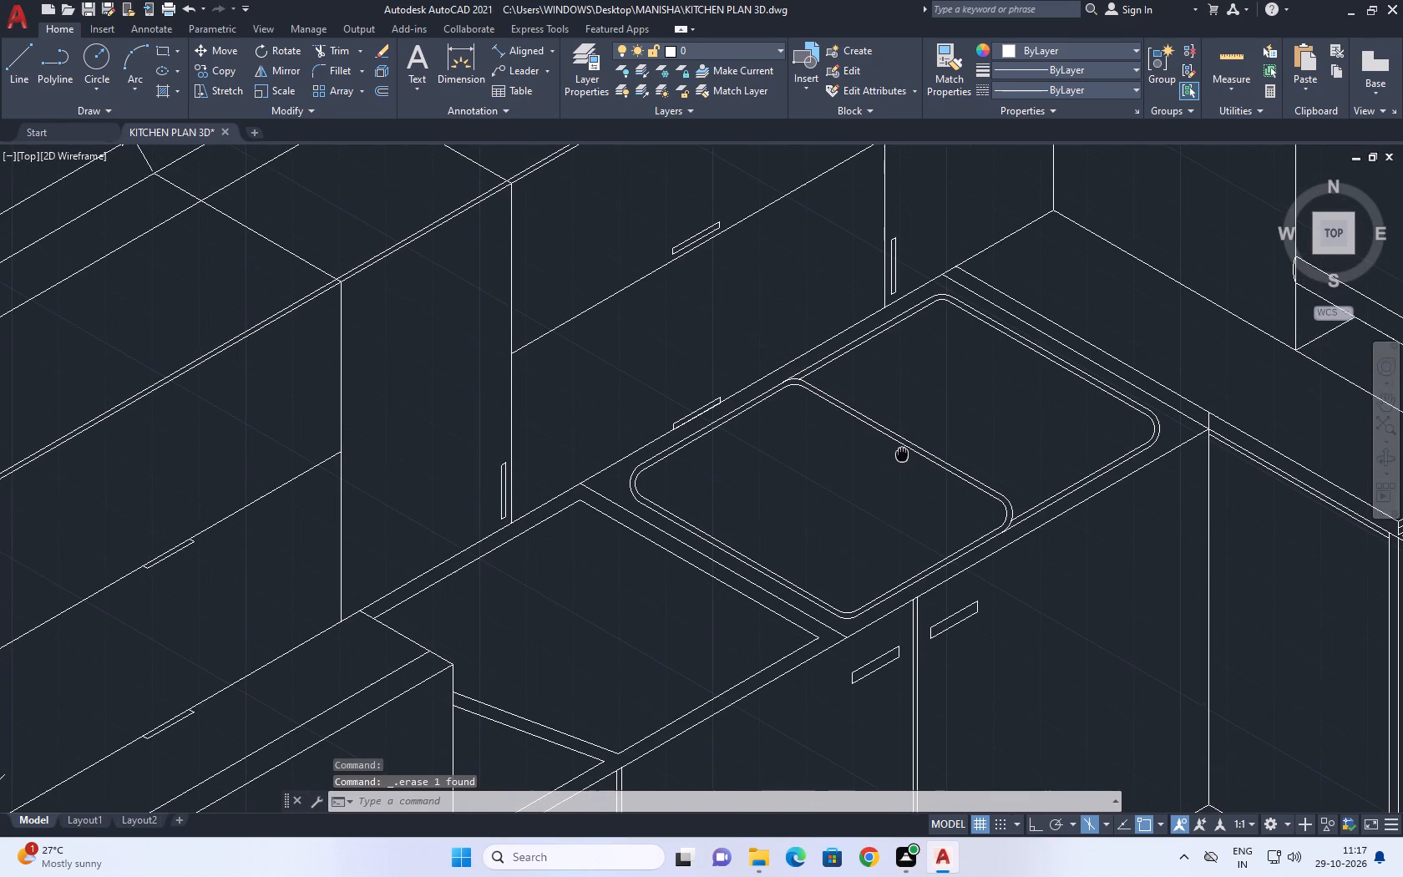
pyautogui.moveTo(902, 453); pyautogui.dragTo(873, 439, button='middle')
pyautogui.moveTo(945, 426); pyautogui.dragTo(917, 469, button='middle')
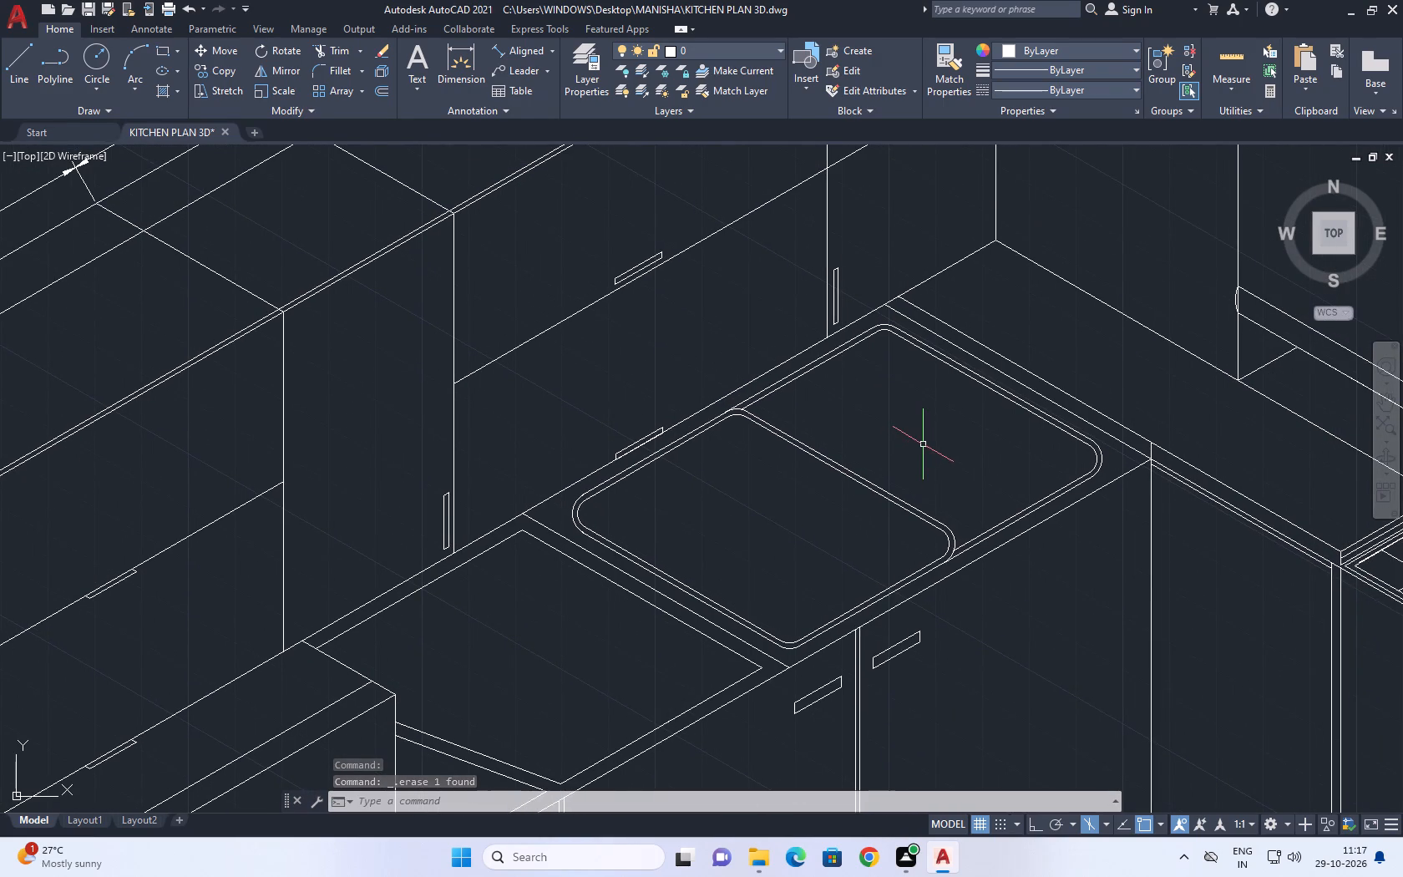
pyautogui.write('l')
pyautogui.press('space')
pyautogui.scroll(2, 913, 466)
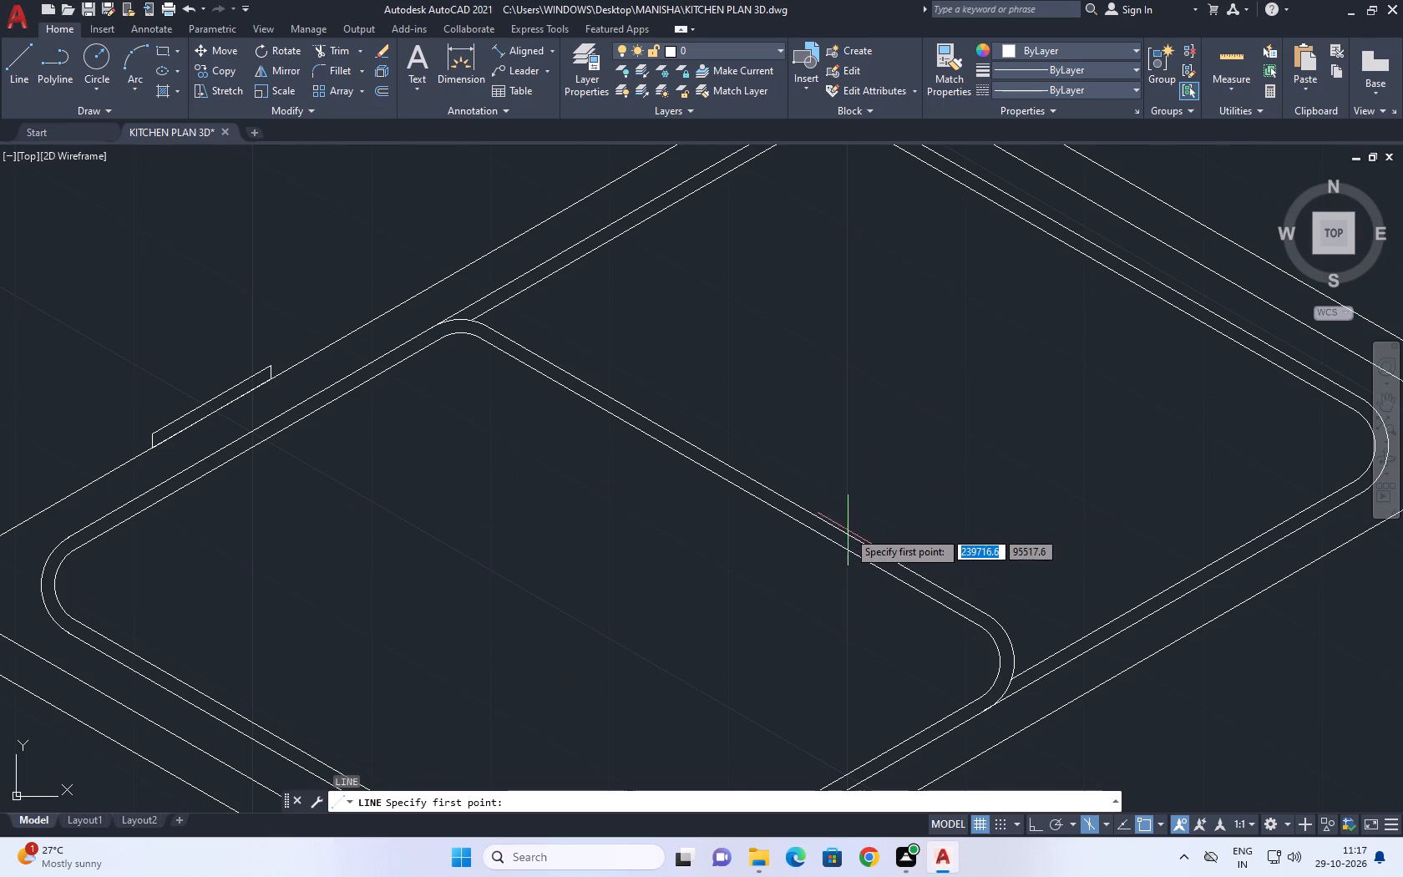
pyautogui.click(816, 514)
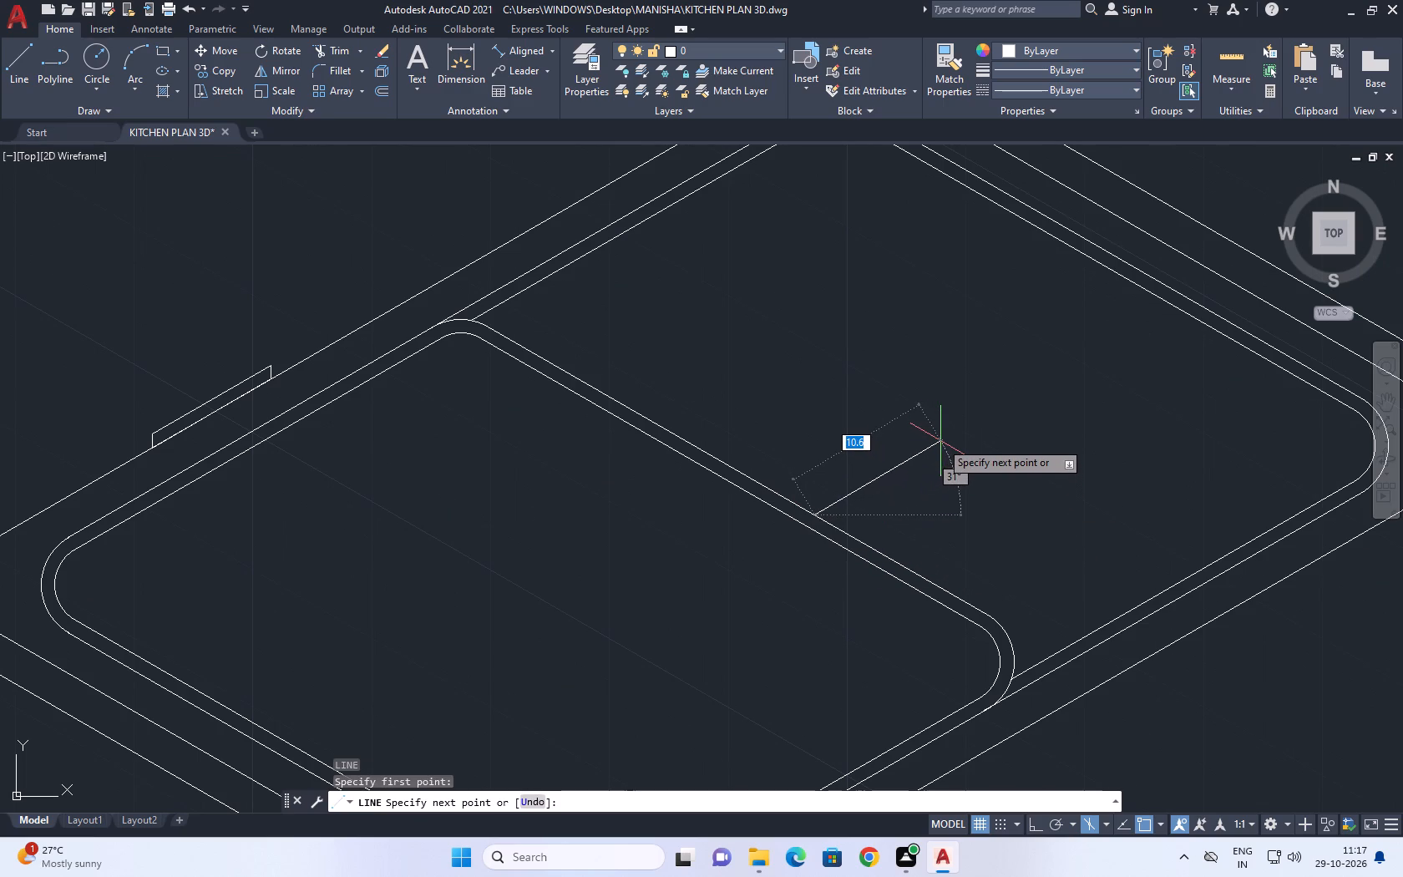
pyautogui.press('F8')
pyautogui.press('F5')
pyautogui.click(945, 441)
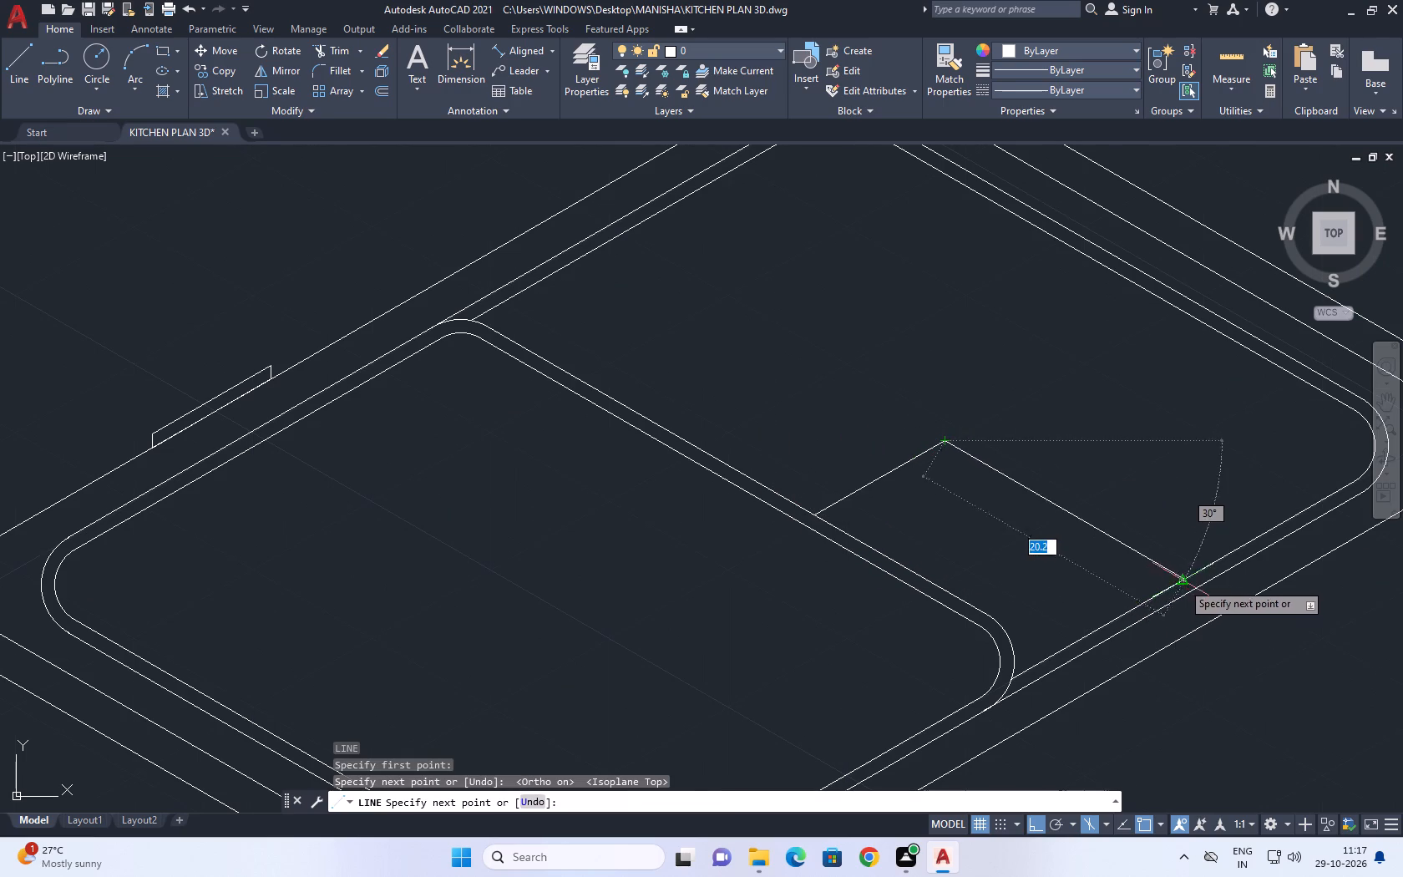
pyautogui.moveTo(1201, 600); pyautogui.dragTo(972, 477, button='middle')
pyautogui.click(1063, 543)
pyautogui.press('Escape')
# Trim the new line where it runs past the bowl's inner front rim.
pyautogui.press('t')
pyautogui.press('r')
pyautogui.press('space')
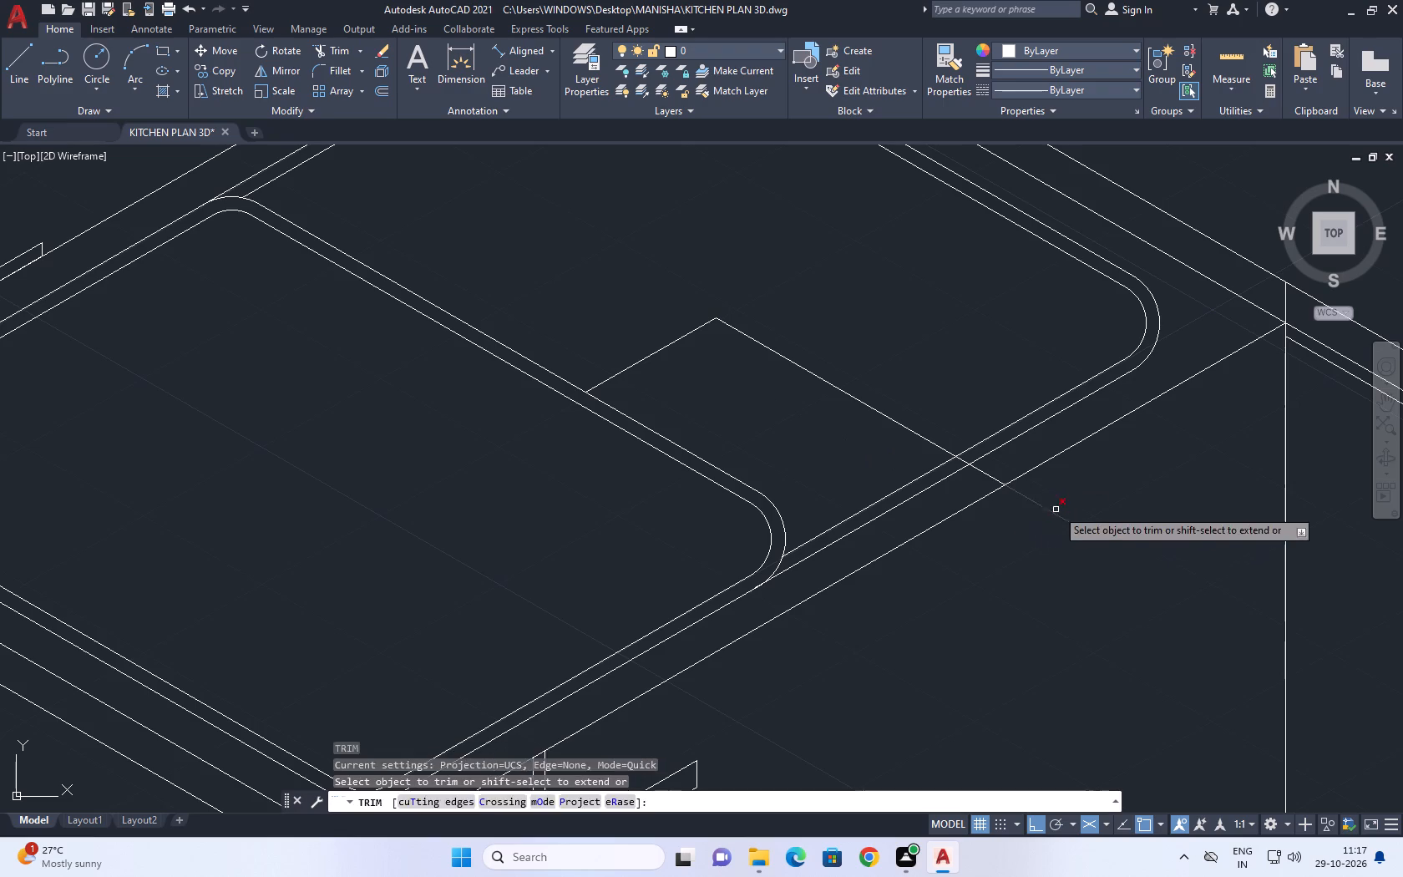
pyautogui.click(1075, 503)
pyautogui.click(1017, 544)
pyautogui.scroll(1, 960, 434)
pyautogui.click(1005, 484)
pyautogui.click(972, 517)
pyautogui.click(960, 474)
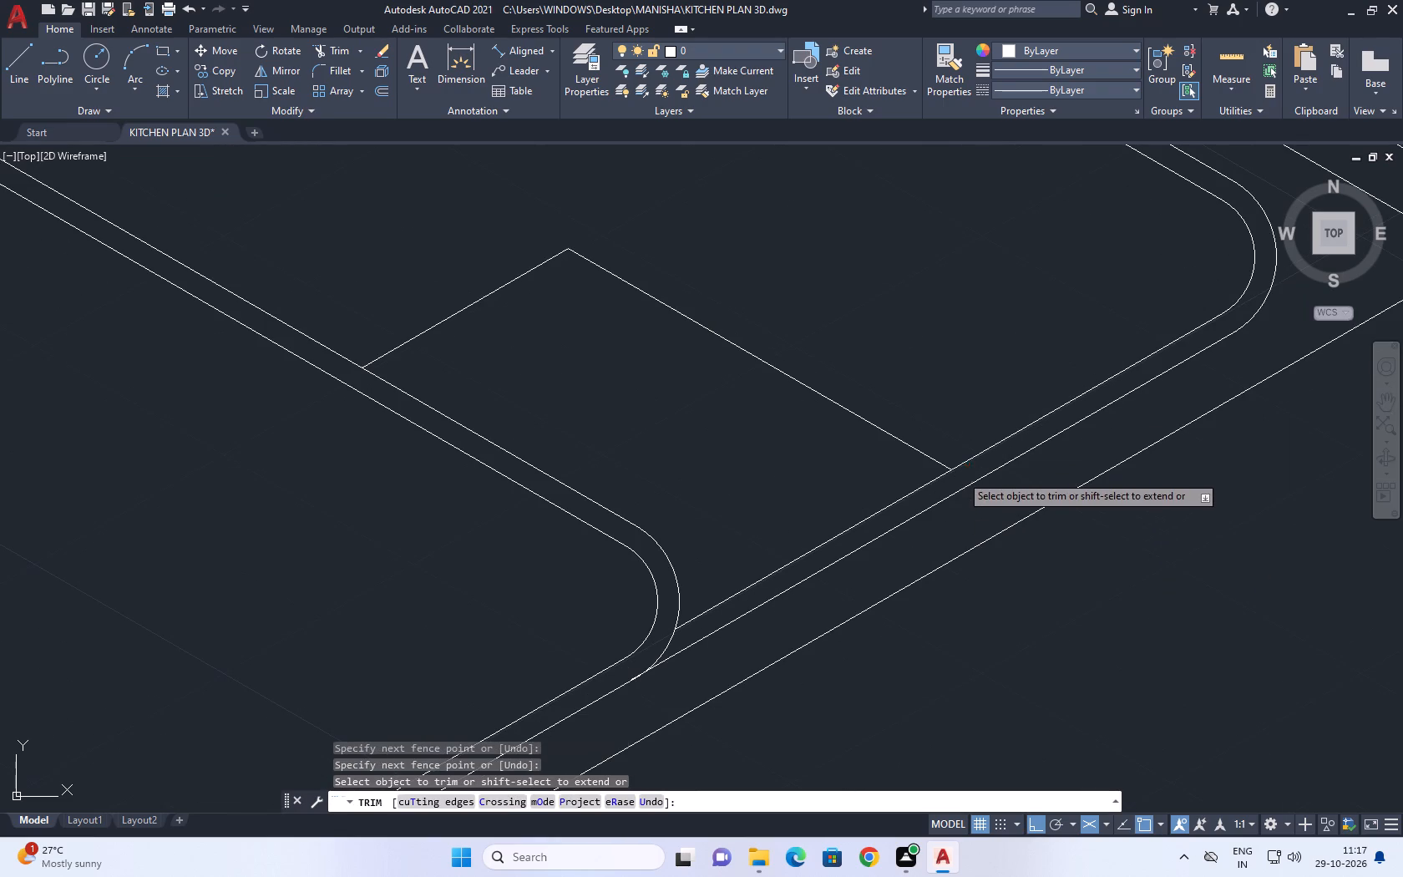
pyautogui.press('Escape')
# Move the two-line corner into the other sink bowl, placing its divider-side endpoint on that bowl's outer side inner rim.
pyautogui.scroll(-4, 907, 513)
pyautogui.moveTo(884, 437); pyautogui.dragTo(990, 616, button='middle')
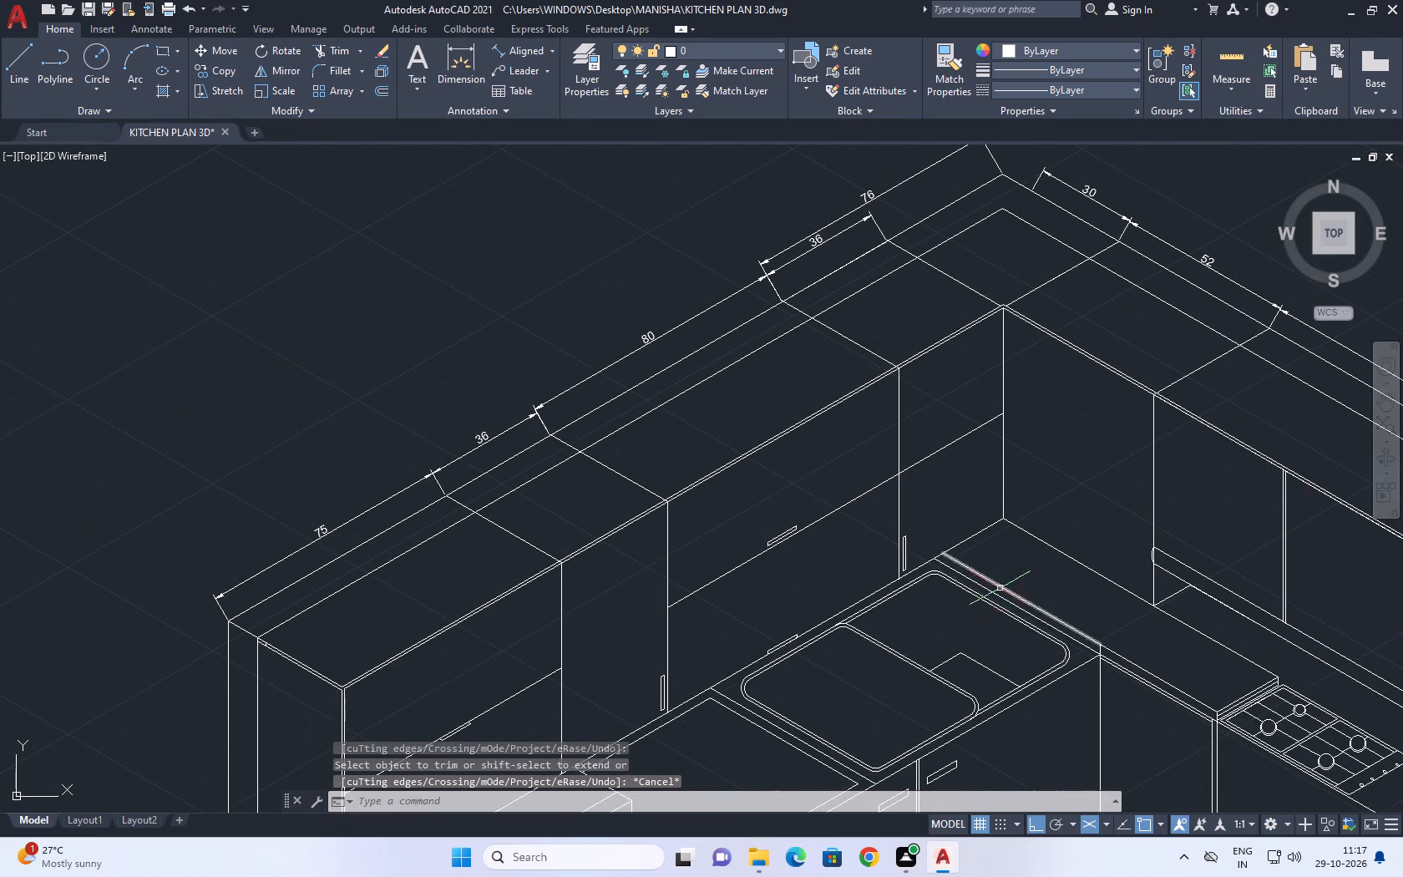
pyautogui.moveTo(986, 609); pyautogui.dragTo(981, 485, button='middle')
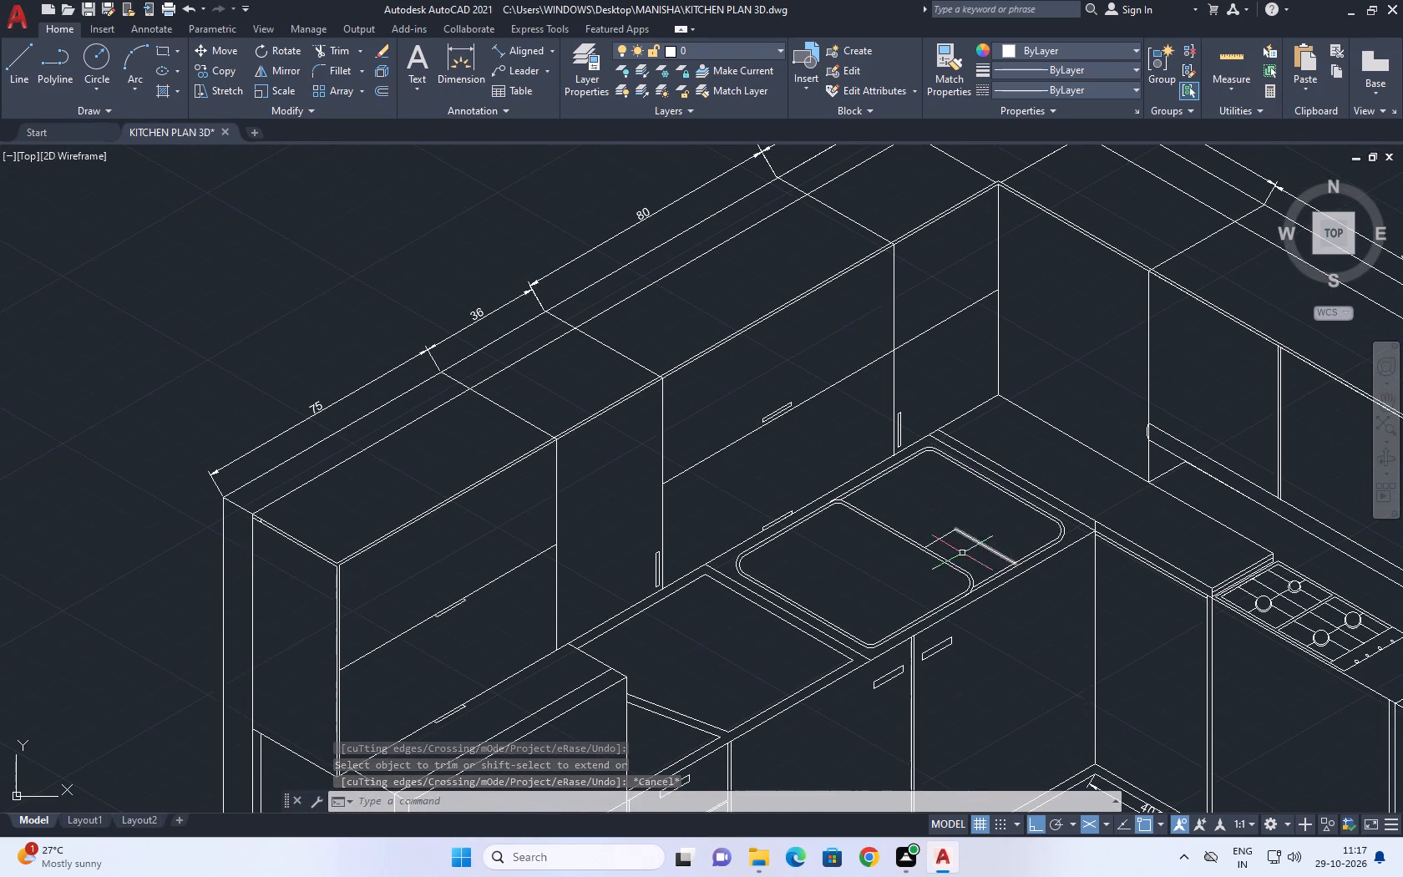
pyautogui.scroll(2, 961, 549)
pyautogui.moveTo(1008, 539); pyautogui.dragTo(998, 530)
pyautogui.moveTo(931, 543); pyautogui.dragTo(919, 509)
pyautogui.click(900, 481)
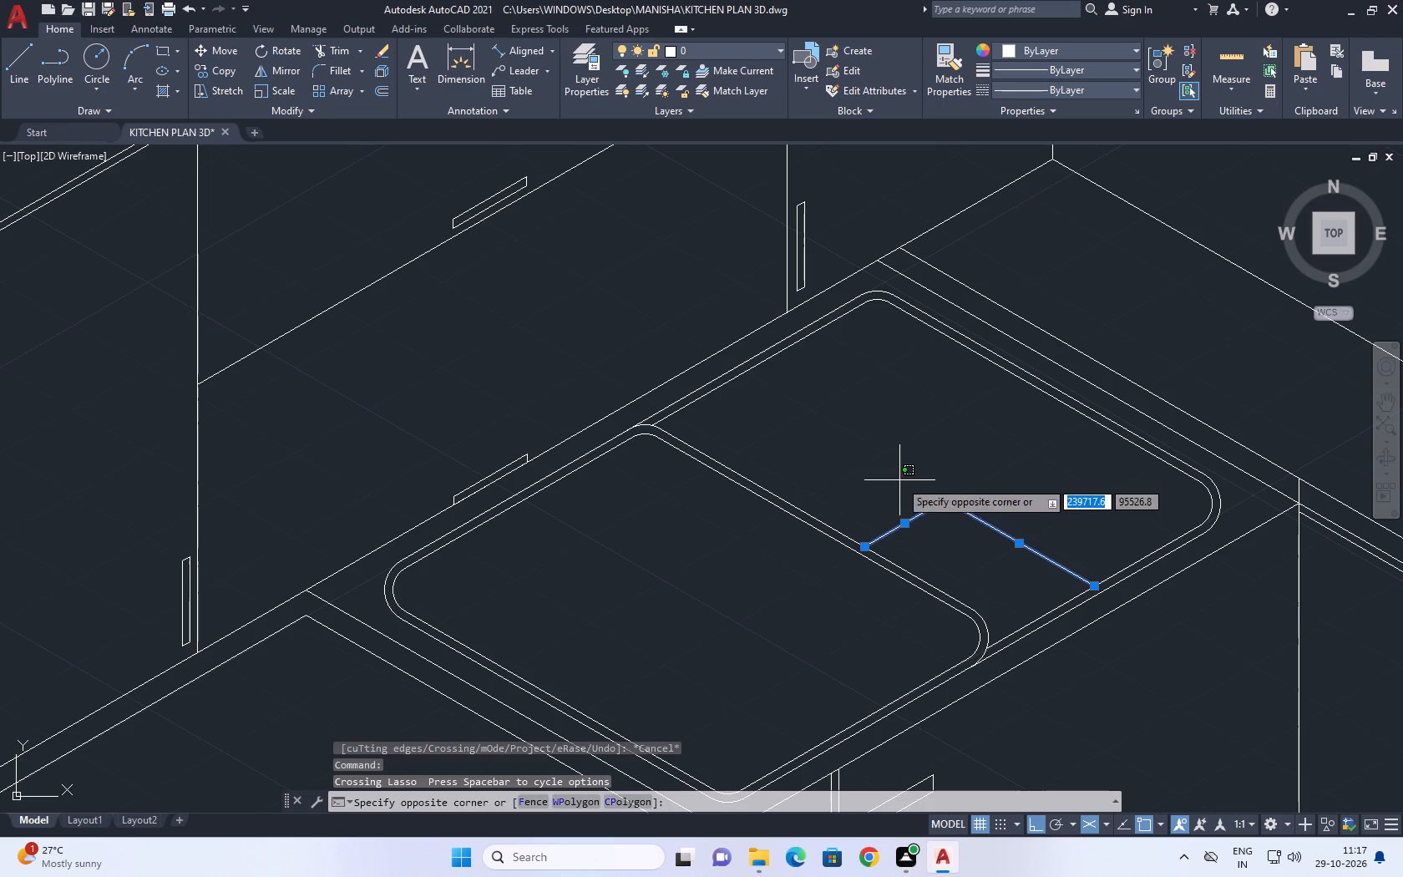
pyautogui.click(899, 499)
pyautogui.press('m')
pyautogui.press('space')
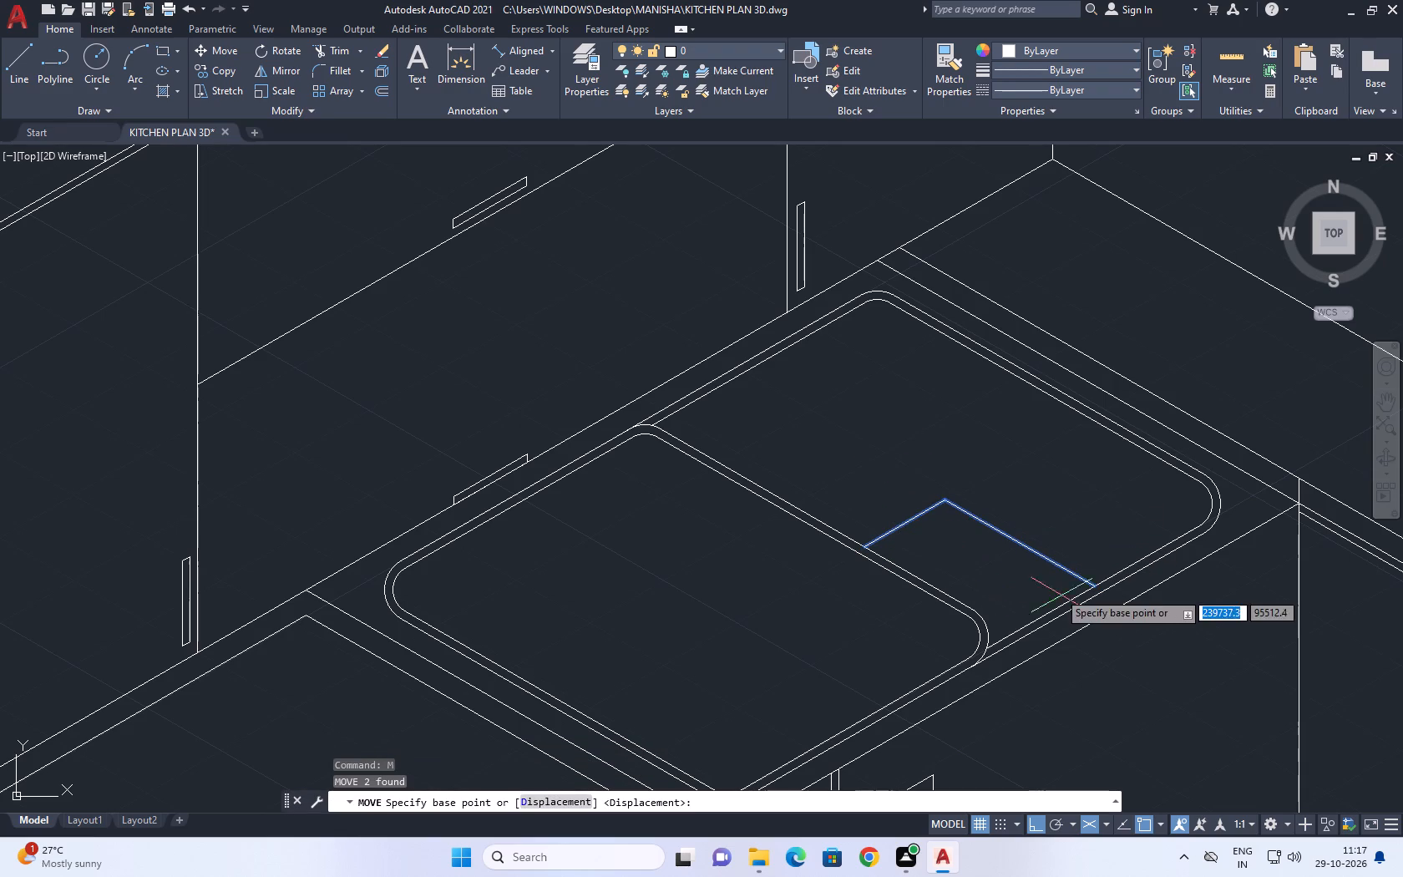
pyautogui.click(868, 547)
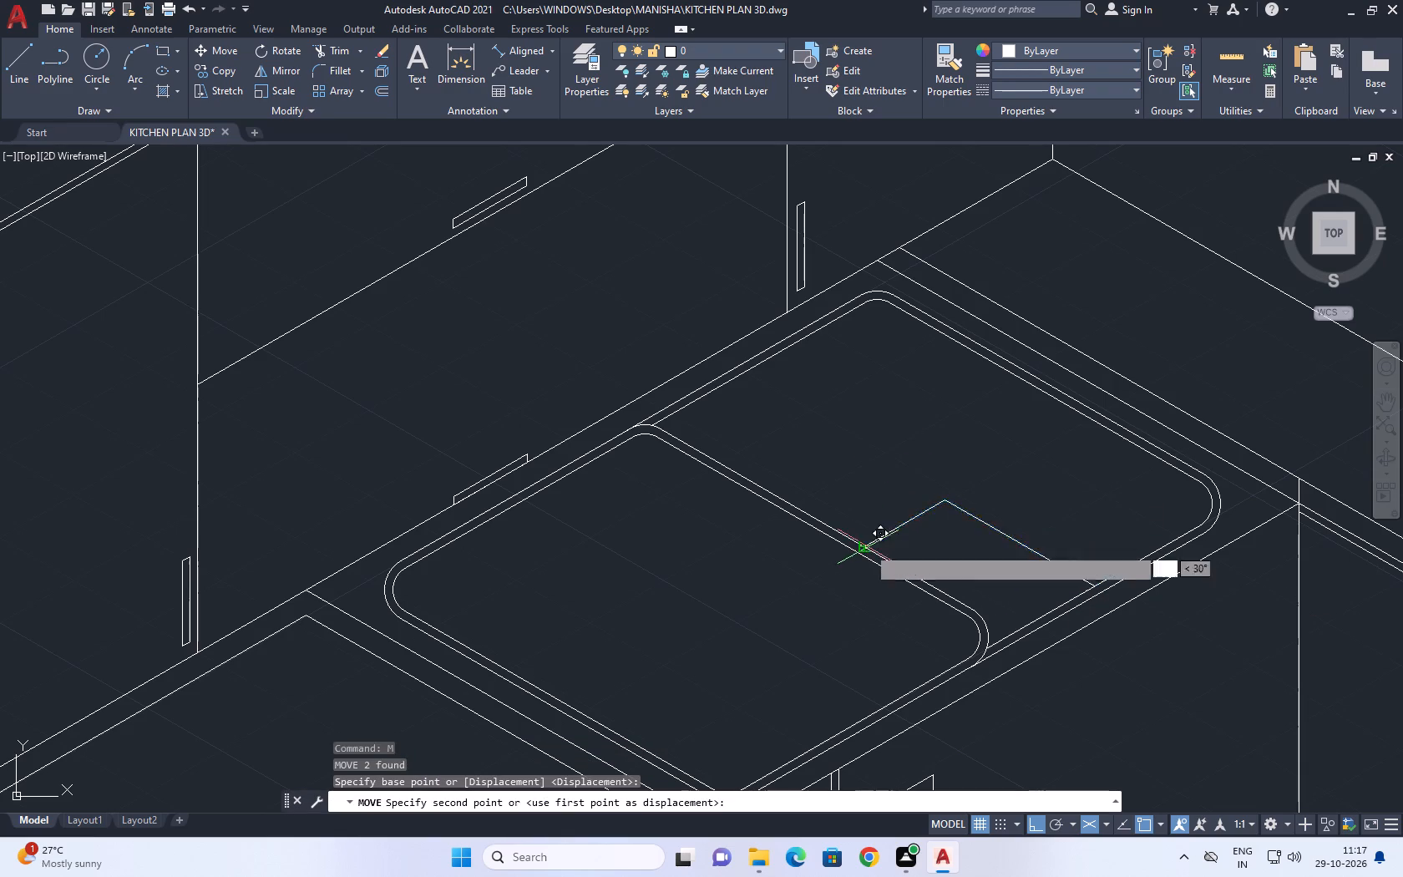
pyautogui.scroll(-2, 888, 477)
pyautogui.scroll(1, 773, 565)
pyautogui.click(765, 576)
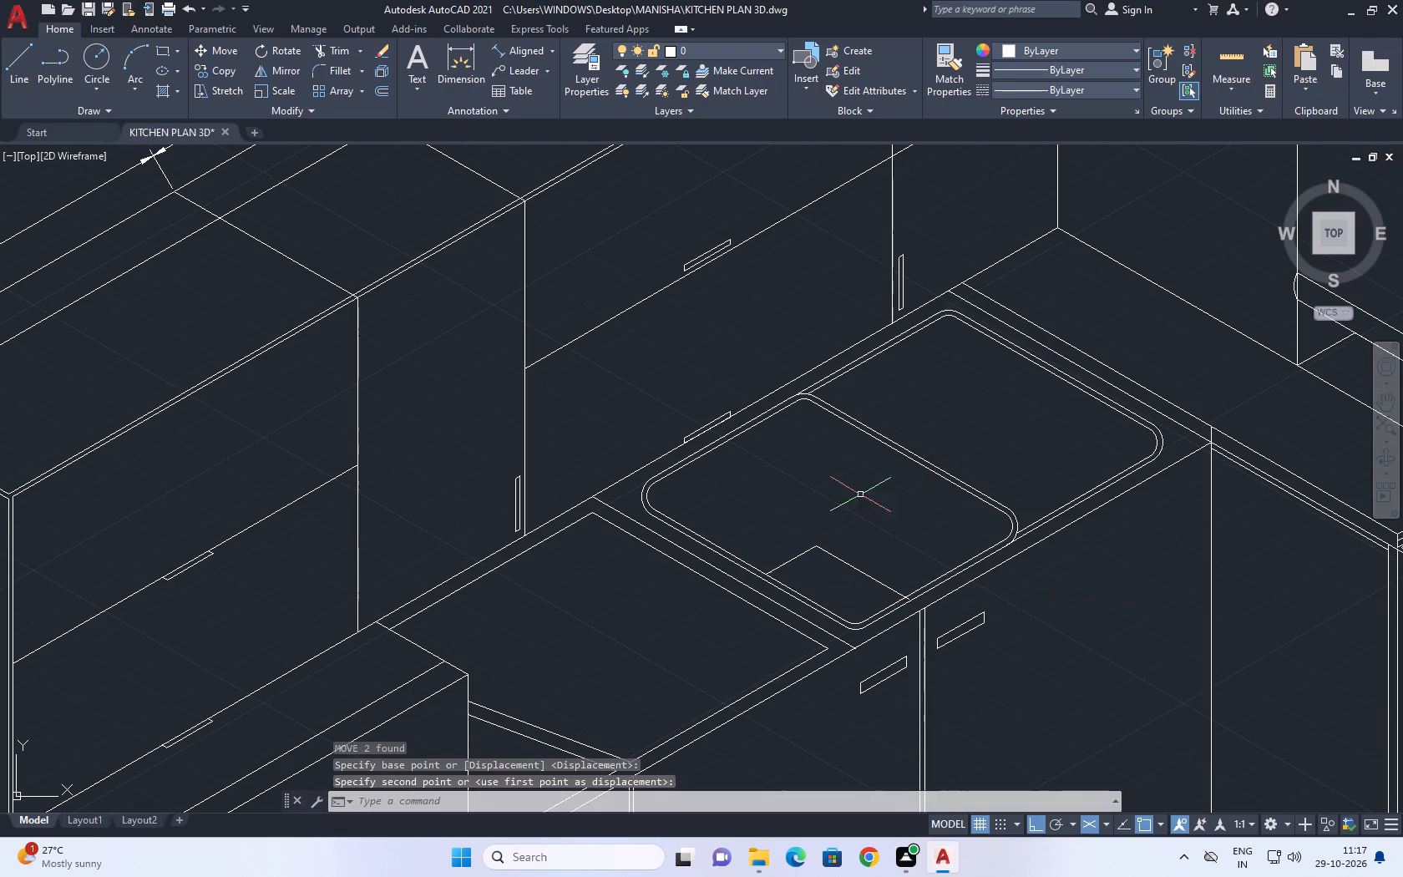
# Trim the moved line's end where it runs past the bowl's inner front rim.
pyautogui.scroll(3, 919, 620)
pyautogui.write('tr')
pyautogui.press('space')
pyautogui.scroll(1, 866, 558)
pyautogui.click(868, 530)
pyautogui.scroll(-5, 798, 588)
pyautogui.press('Escape')
# Draw a line across the bowl nearest the counter corner, from the divider to the opposite inner rim, parallel to the wall-side edge.
pyautogui.moveTo(775, 493); pyautogui.dragTo(752, 563, button='middle')
pyautogui.scroll(-1, 810, 540)
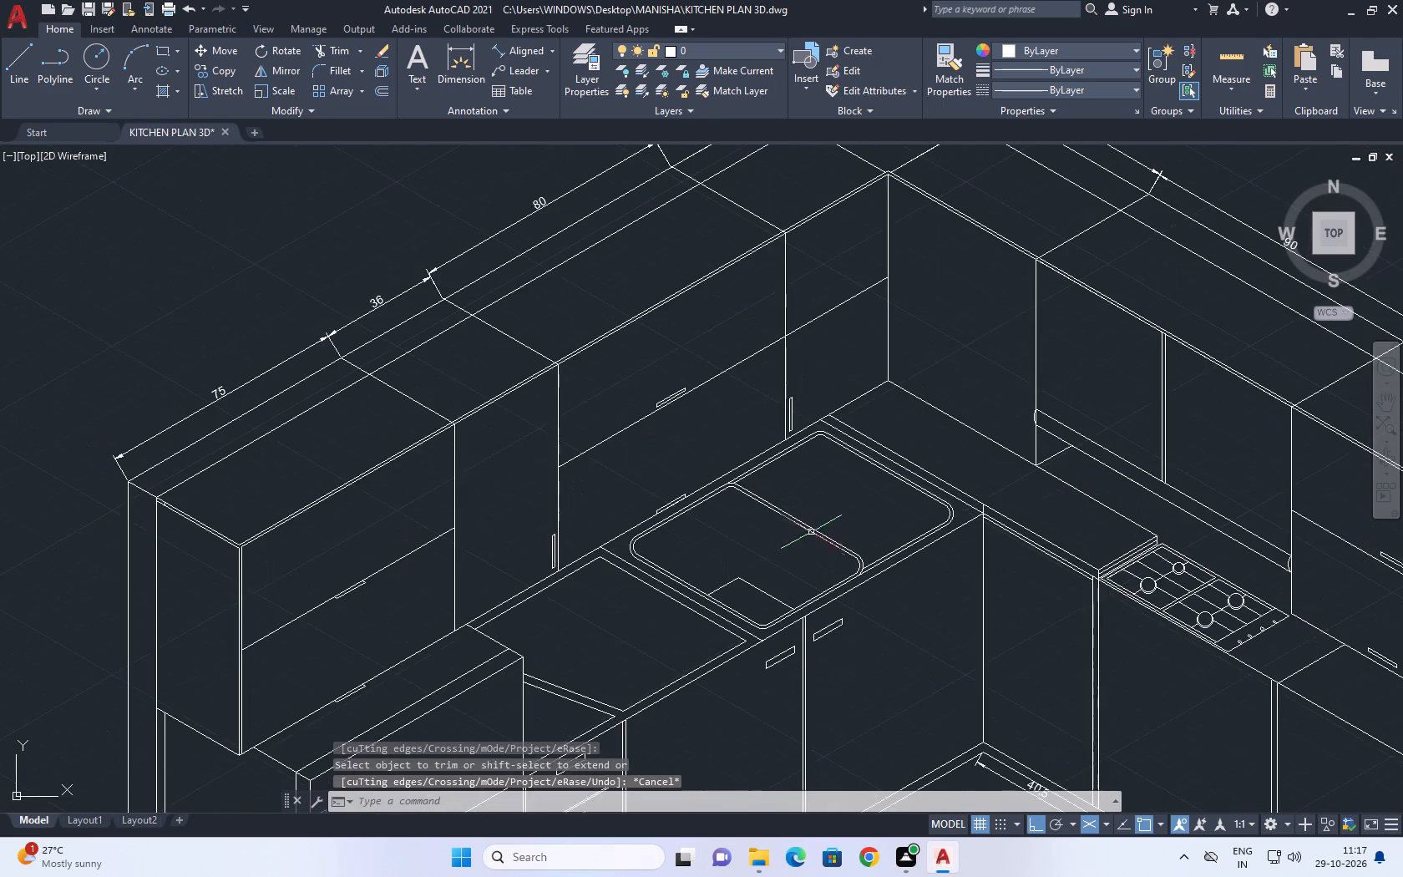
pyautogui.moveTo(803, 523); pyautogui.dragTo(810, 577, button='middle')
pyautogui.press('l')
pyautogui.press('space')
pyautogui.scroll(3, 792, 525)
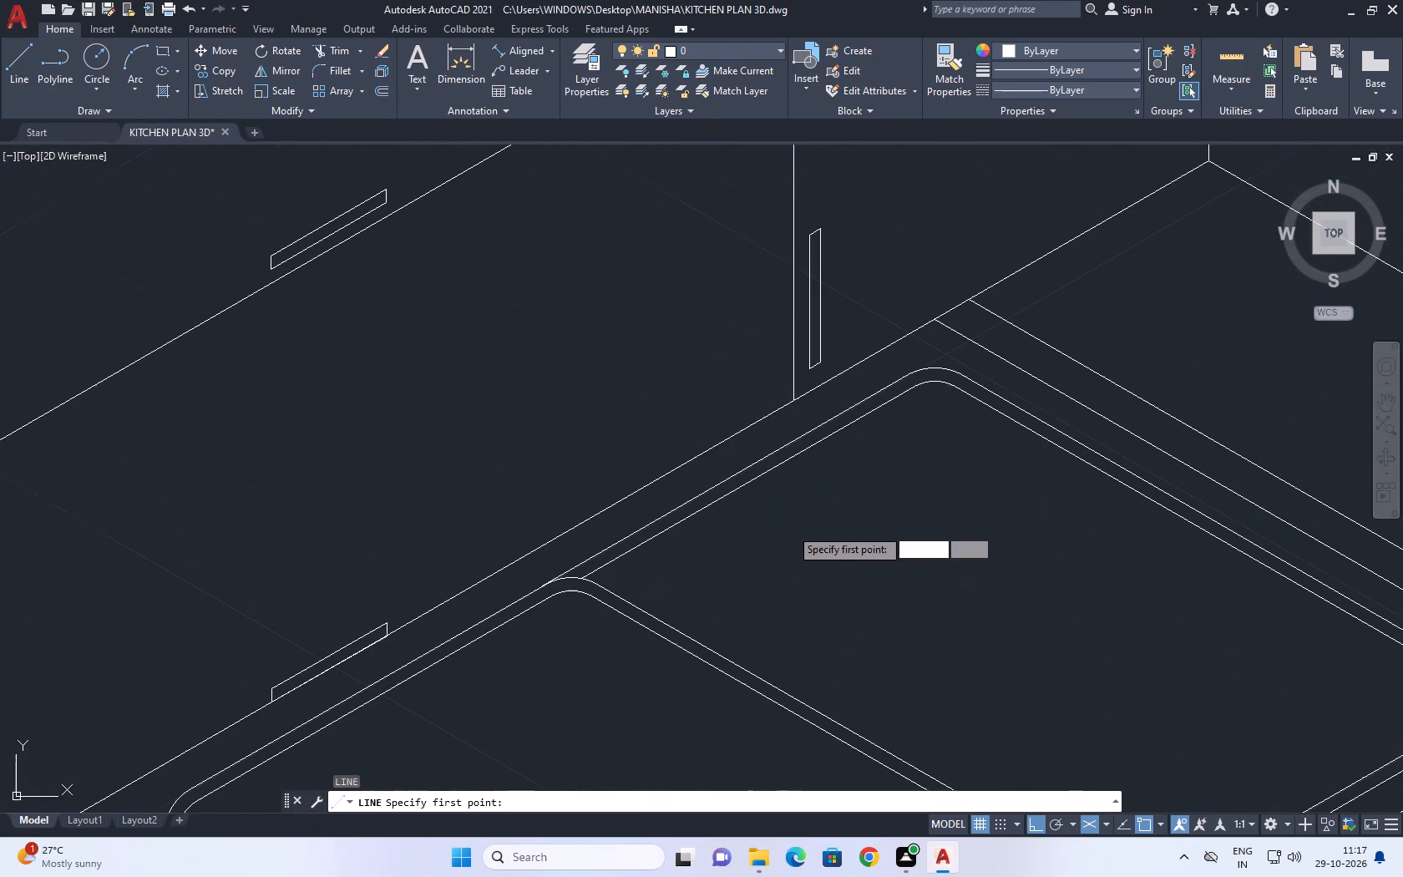
pyautogui.click(648, 614)
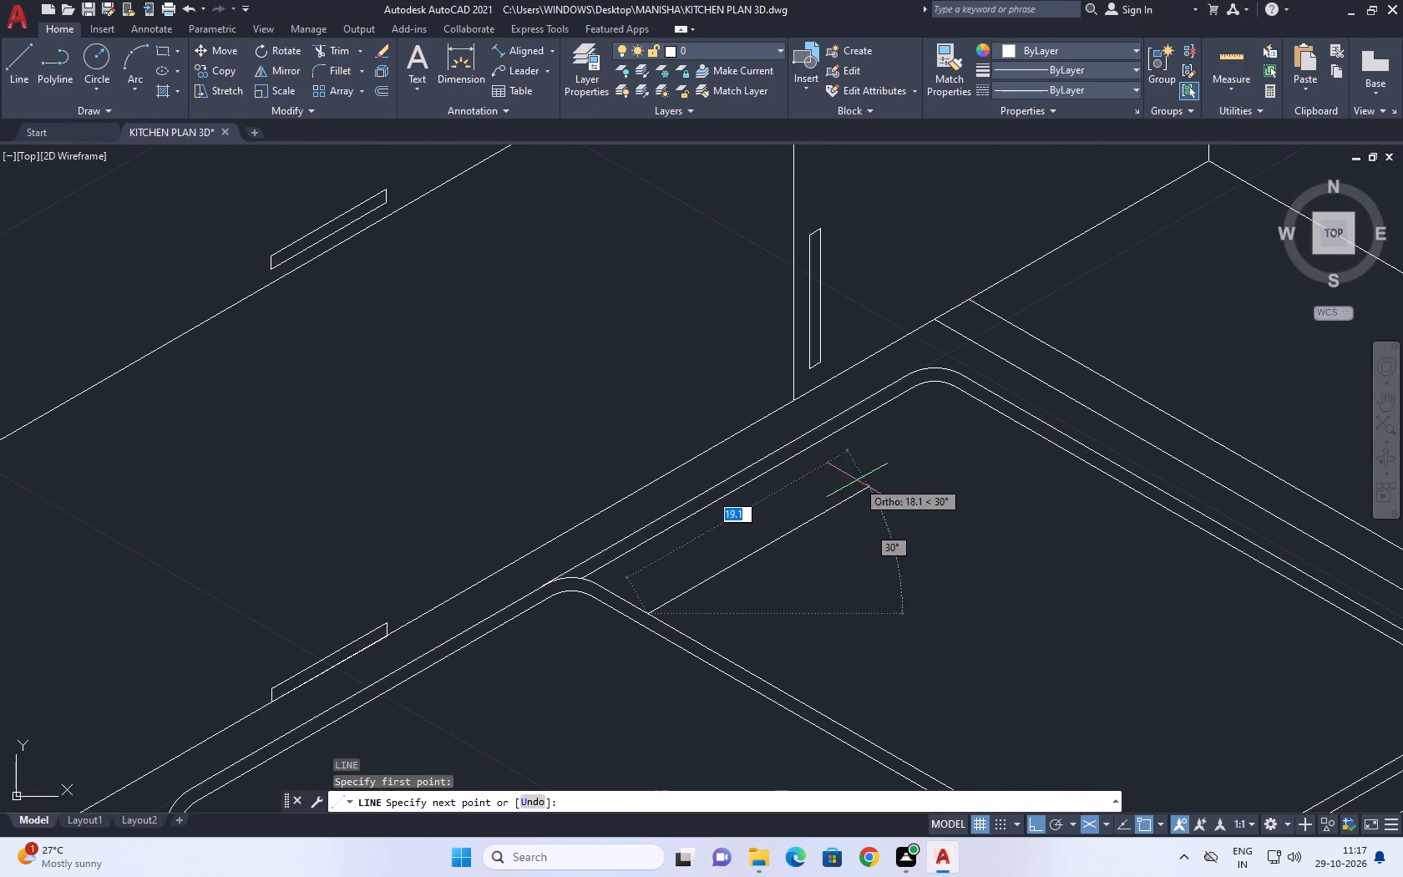
pyautogui.click(1000, 413)
pyautogui.press('Escape')
# Copy the line as a fitted array of 5 items spread about 36 along the divider towards the front edge.
pyautogui.click(912, 489)
pyautogui.click(808, 460)
pyautogui.moveTo(877, 484); pyautogui.dragTo(835, 430, button='middle')
pyautogui.press('c')
pyautogui.write('o')
pyautogui.press('space')
pyautogui.moveTo(814, 411); pyautogui.dragTo(838, 424)
pyautogui.scroll(-2, 1011, 502)
pyautogui.moveTo(1052, 545); pyautogui.dragTo(1005, 489, button='middle')
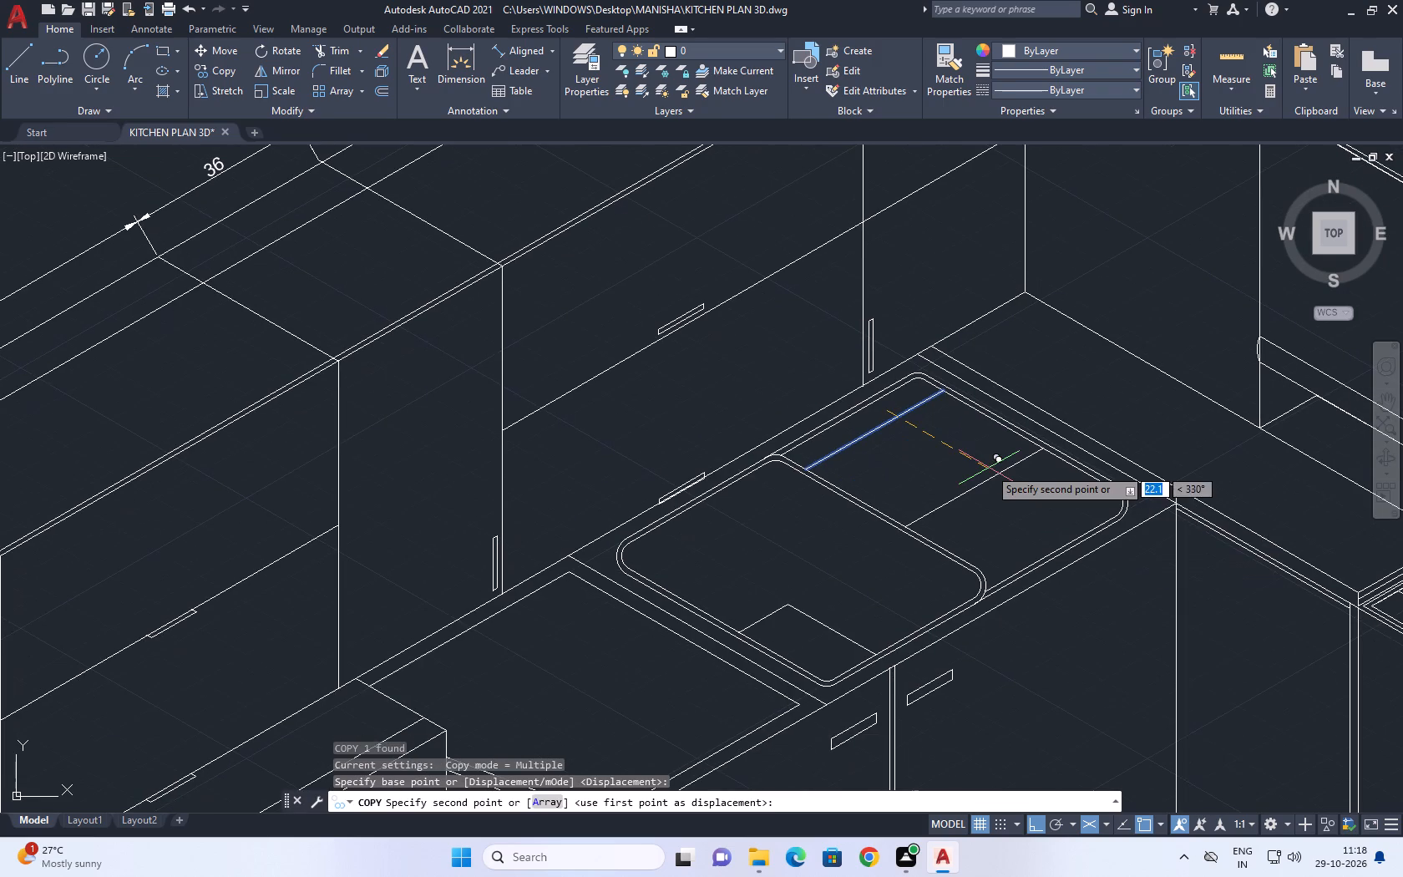
pyautogui.write('ar')
pyautogui.press('space')
pyautogui.press('5')
pyautogui.press('space')
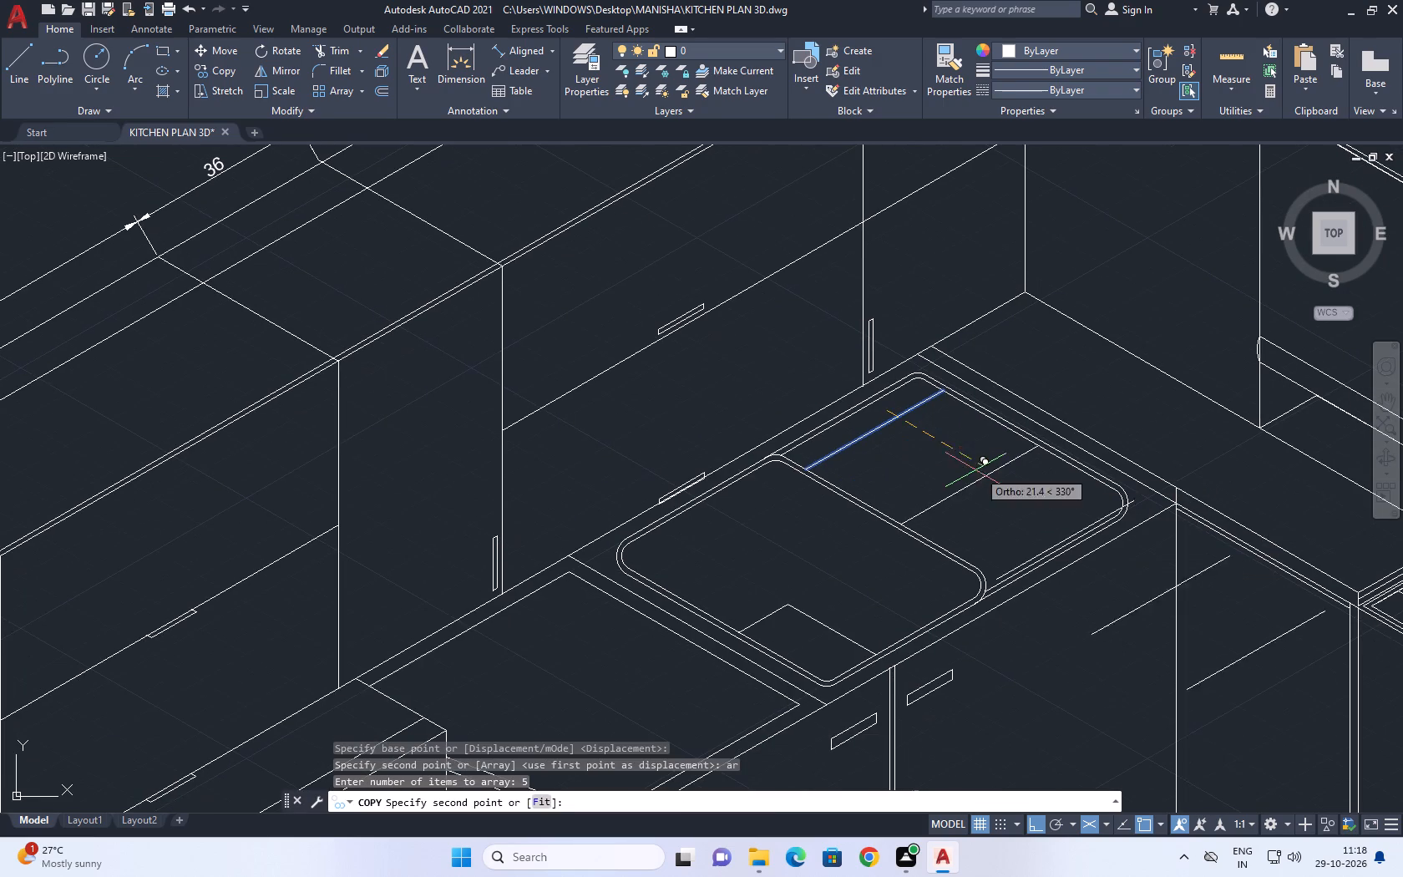
pyautogui.click(537, 802)
pyautogui.scroll(3, 1042, 558)
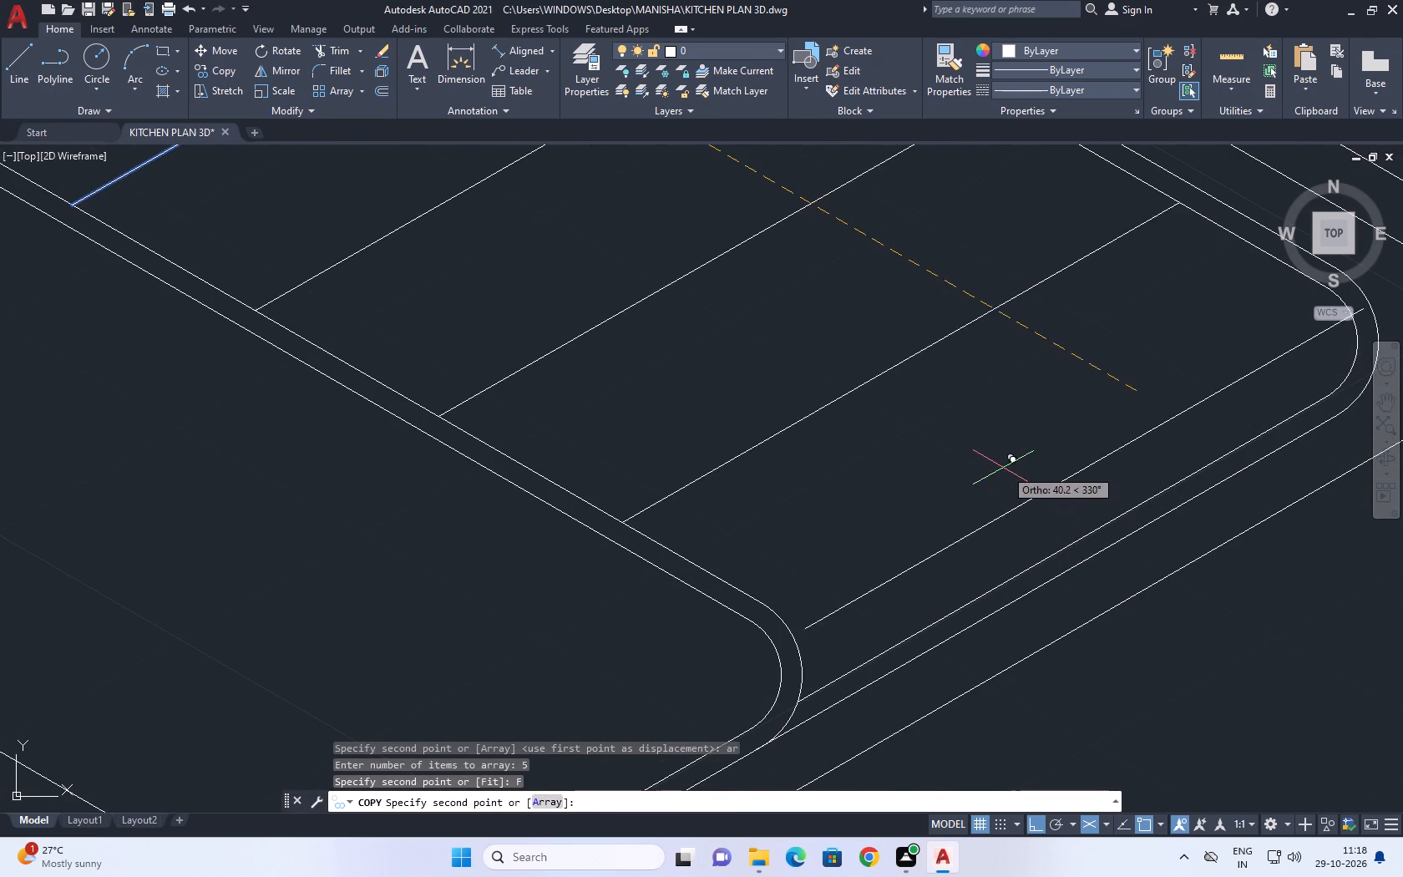
pyautogui.click(938, 411)
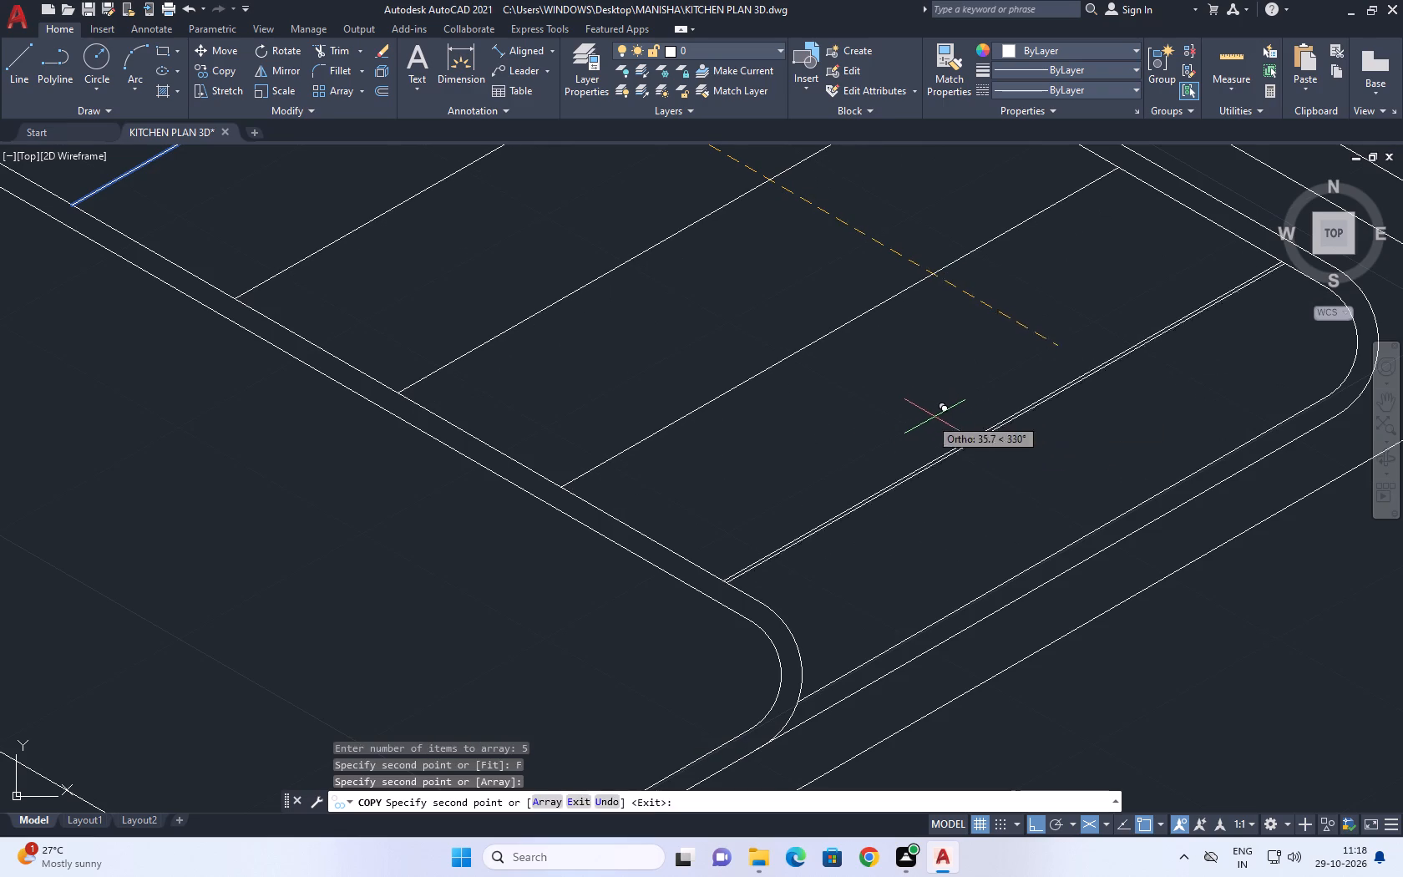
pyautogui.press('Escape')
# Examine the detailed sink and the rest of the kitchen layout.
pyautogui.scroll(-1, 872, 409)
pyautogui.scroll(-3, 938, 423)
pyautogui.moveTo(1072, 450); pyautogui.dragTo(927, 394, button='middle')
pyautogui.moveTo(833, 328); pyautogui.dragTo(873, 390, button='middle')
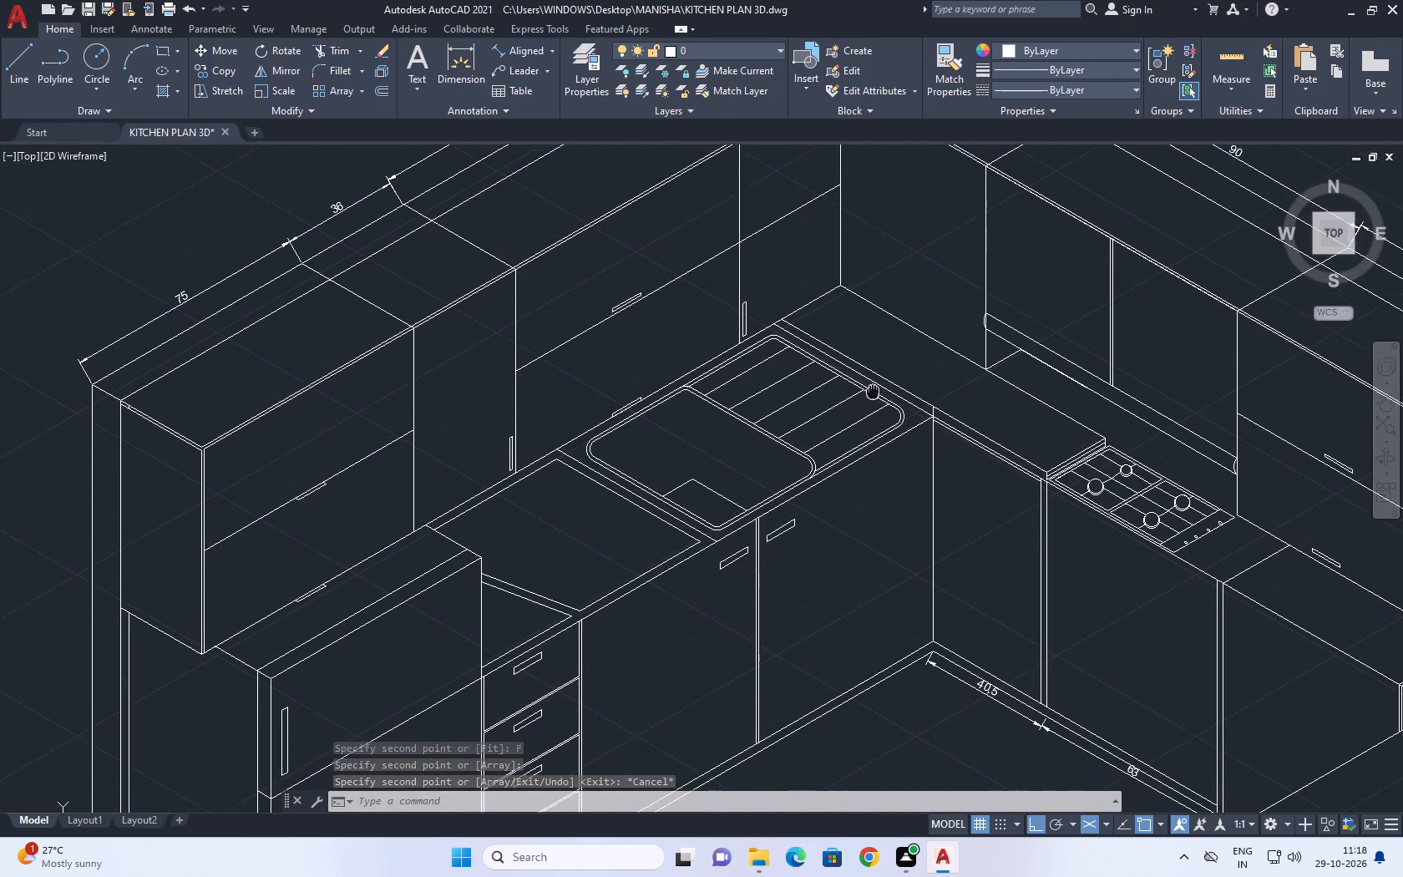
pyautogui.moveTo(873, 390); pyautogui.dragTo(873, 396, button='middle')
pyautogui.scroll(-3, 872, 396)
pyautogui.moveTo(802, 500); pyautogui.dragTo(825, 455, button='middle')
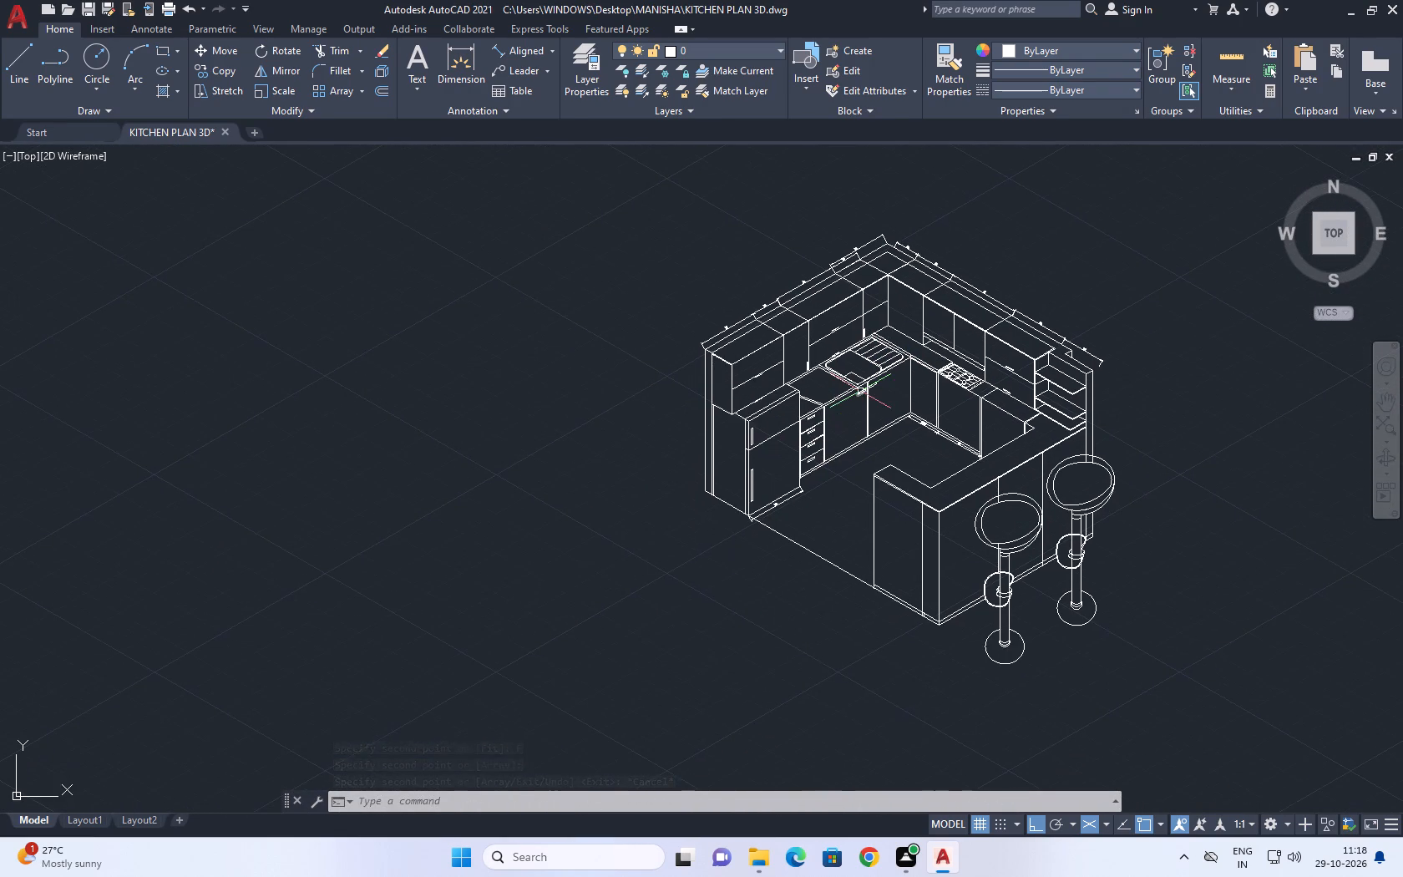
pyautogui.scroll(3, 900, 289)
pyautogui.moveTo(900, 400); pyautogui.dragTo(890, 403, button='middle')
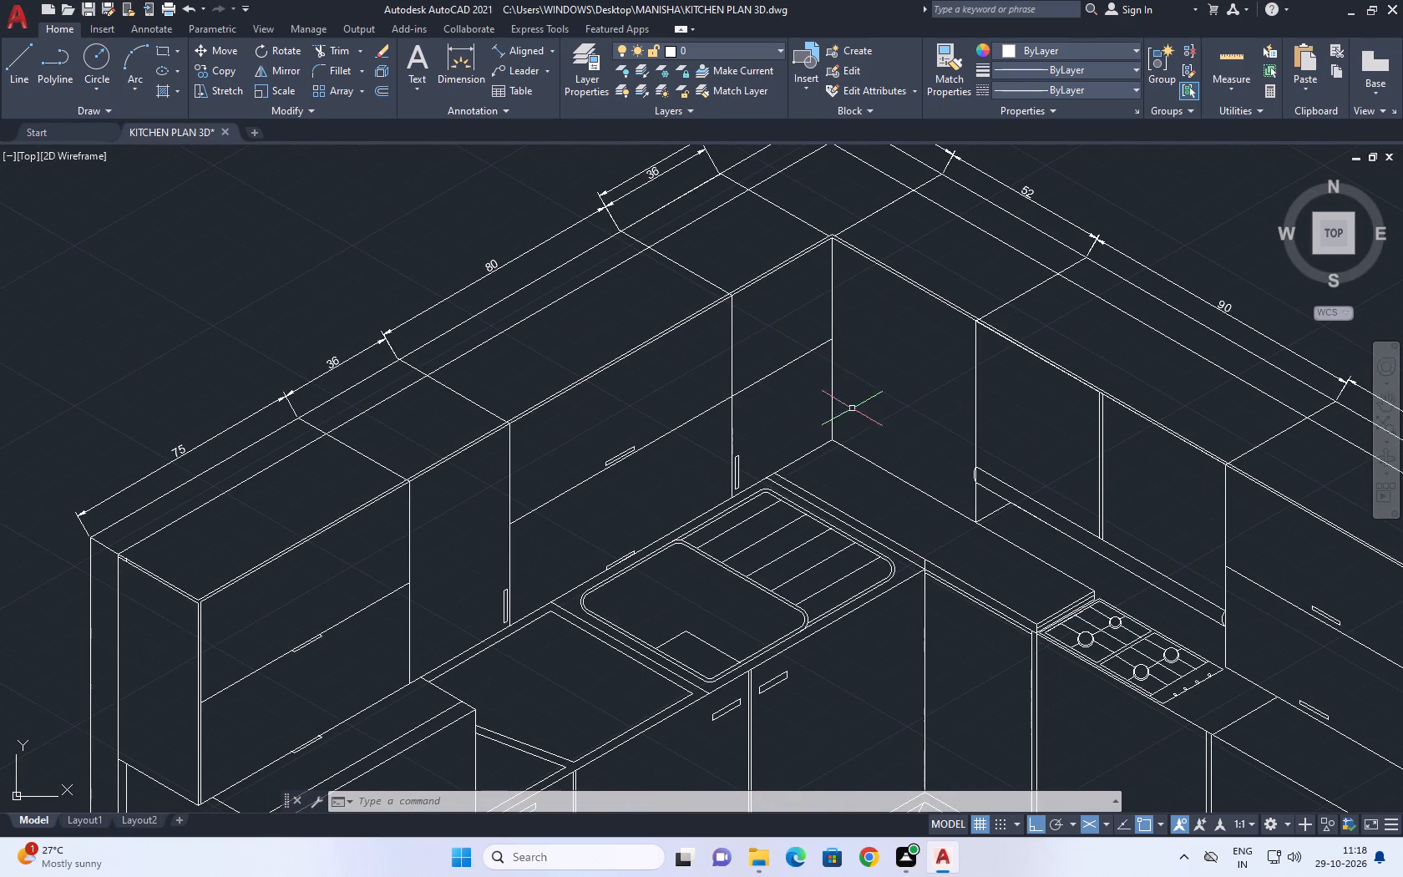
pyautogui.moveTo(668, 402); pyautogui.dragTo(544, 278, button='middle')
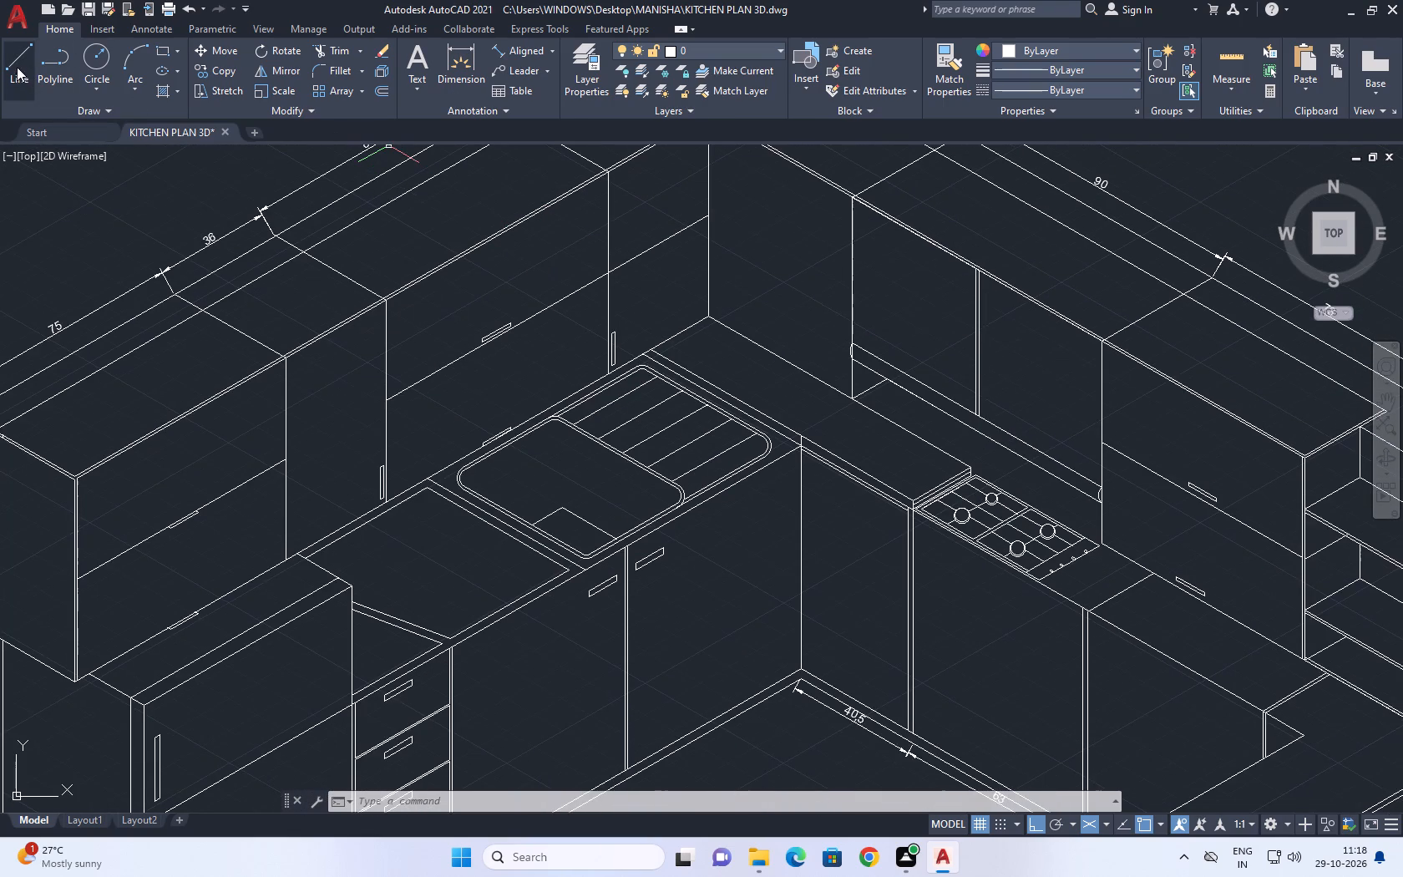
# Draw an upright door handle 10 high and 1 wide near the lower corner of the hob-side wall cabinet beside the inner corner.
pyautogui.click(17, 67)
pyautogui.scroll(1, 828, 300)
pyautogui.moveTo(631, 276); pyautogui.dragTo(884, 422, button='middle')
pyautogui.scroll(1, 885, 444)
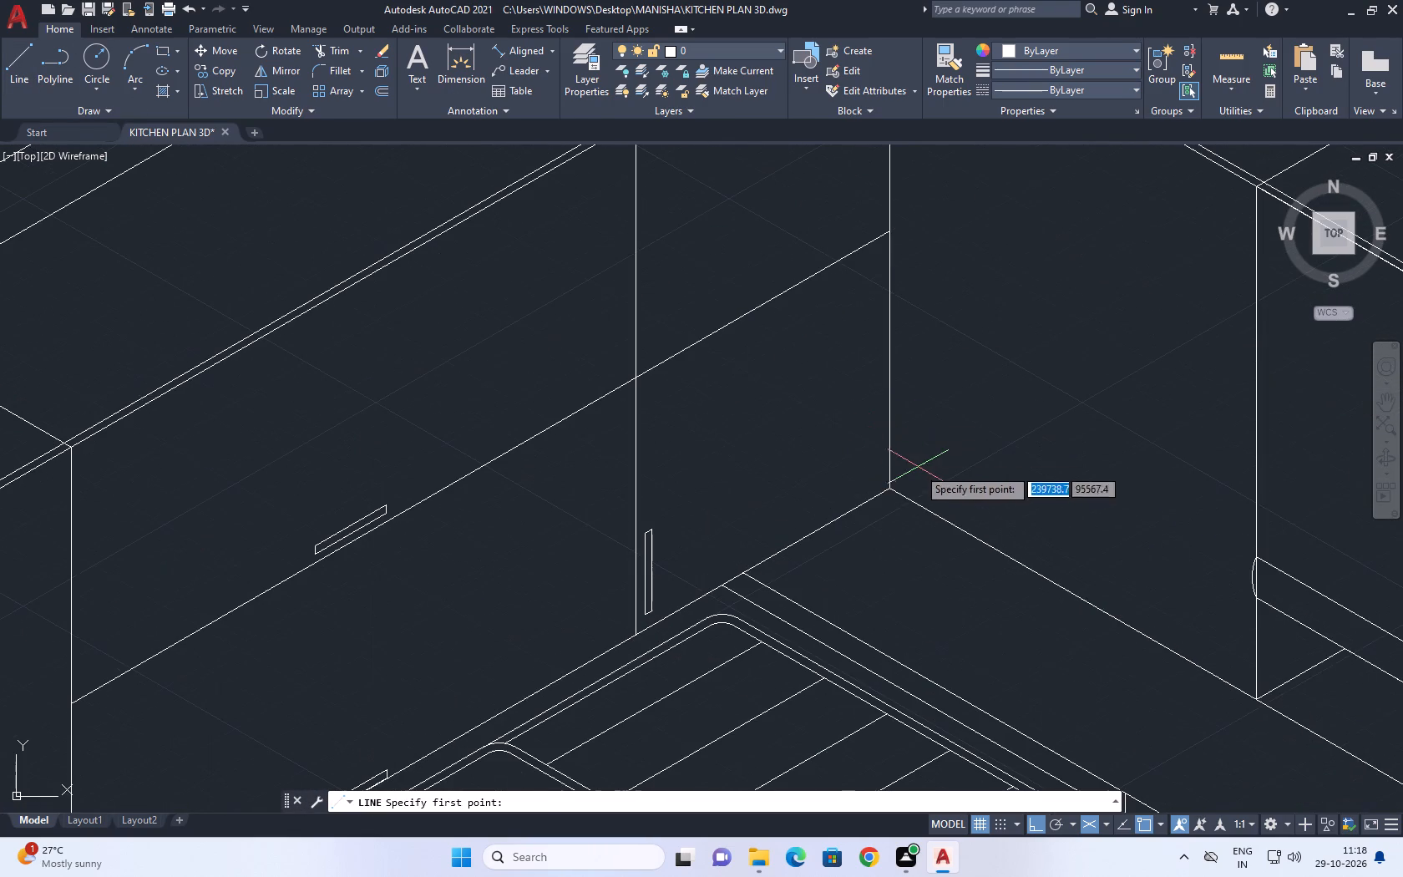
pyautogui.click(909, 474)
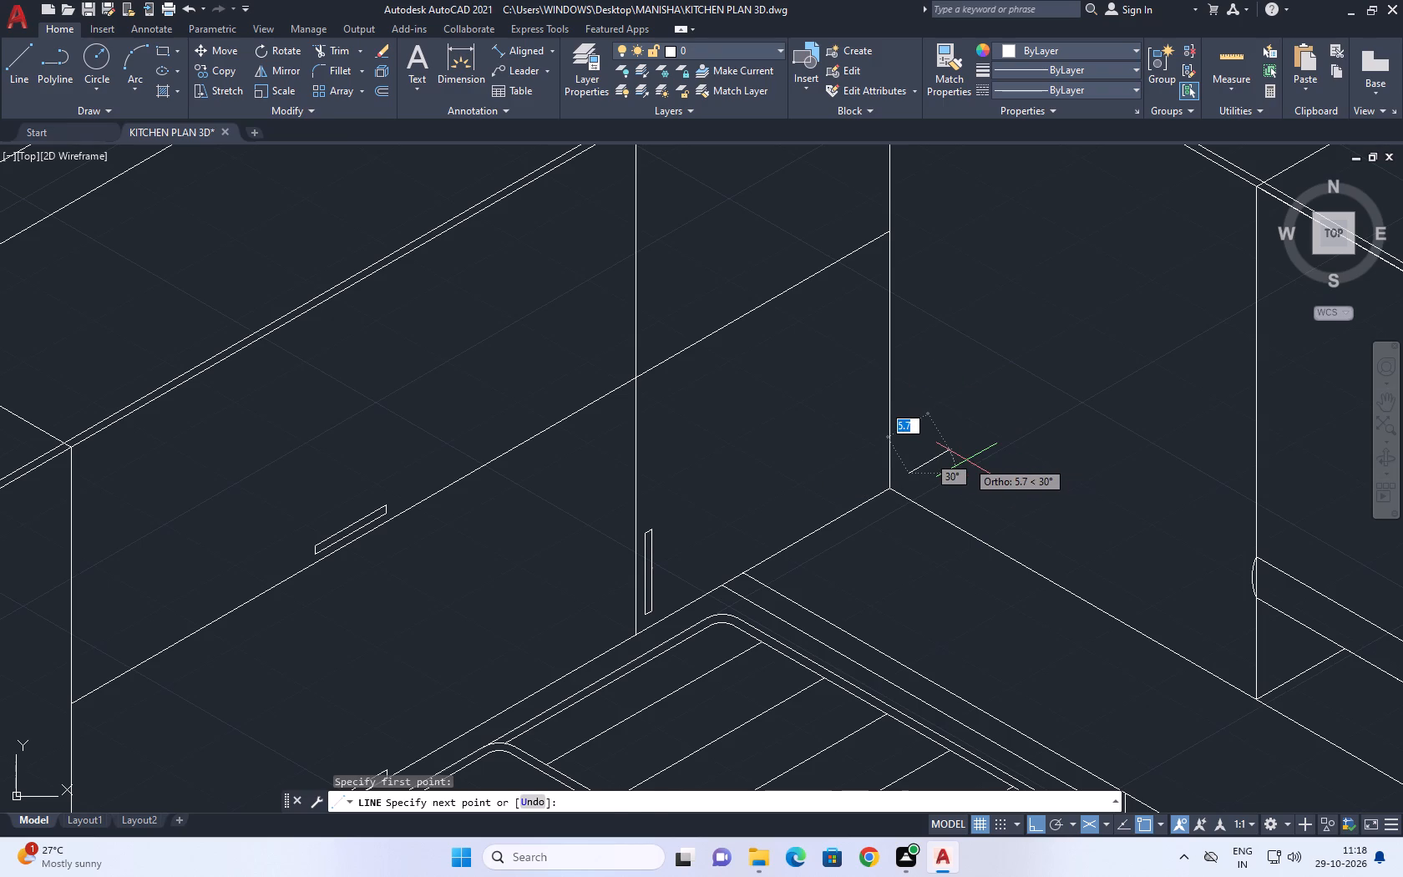
pyautogui.press('F5')
pyautogui.press('1')
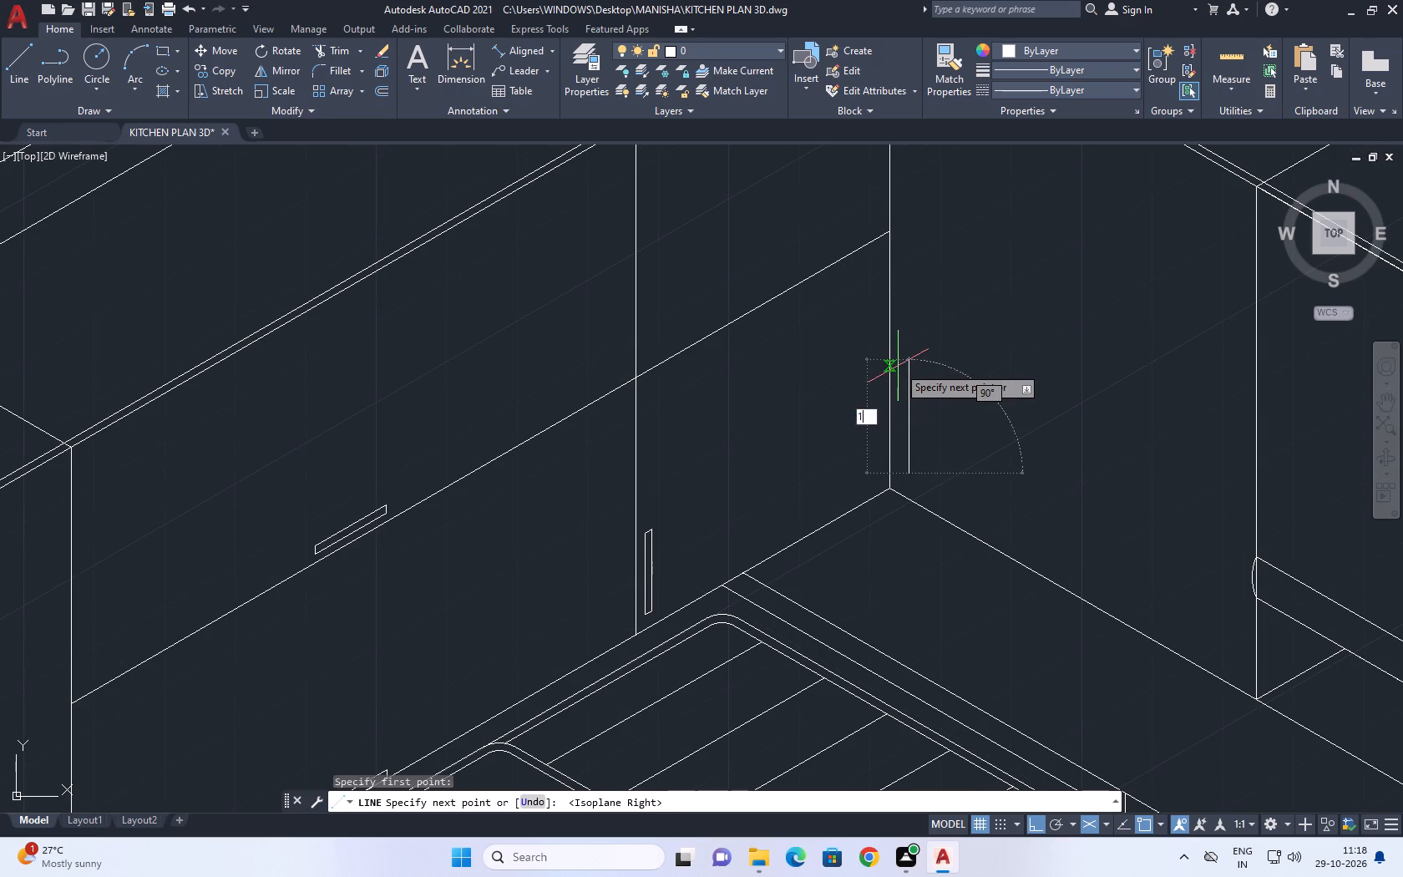
pyautogui.press('0')
pyautogui.press('Return')
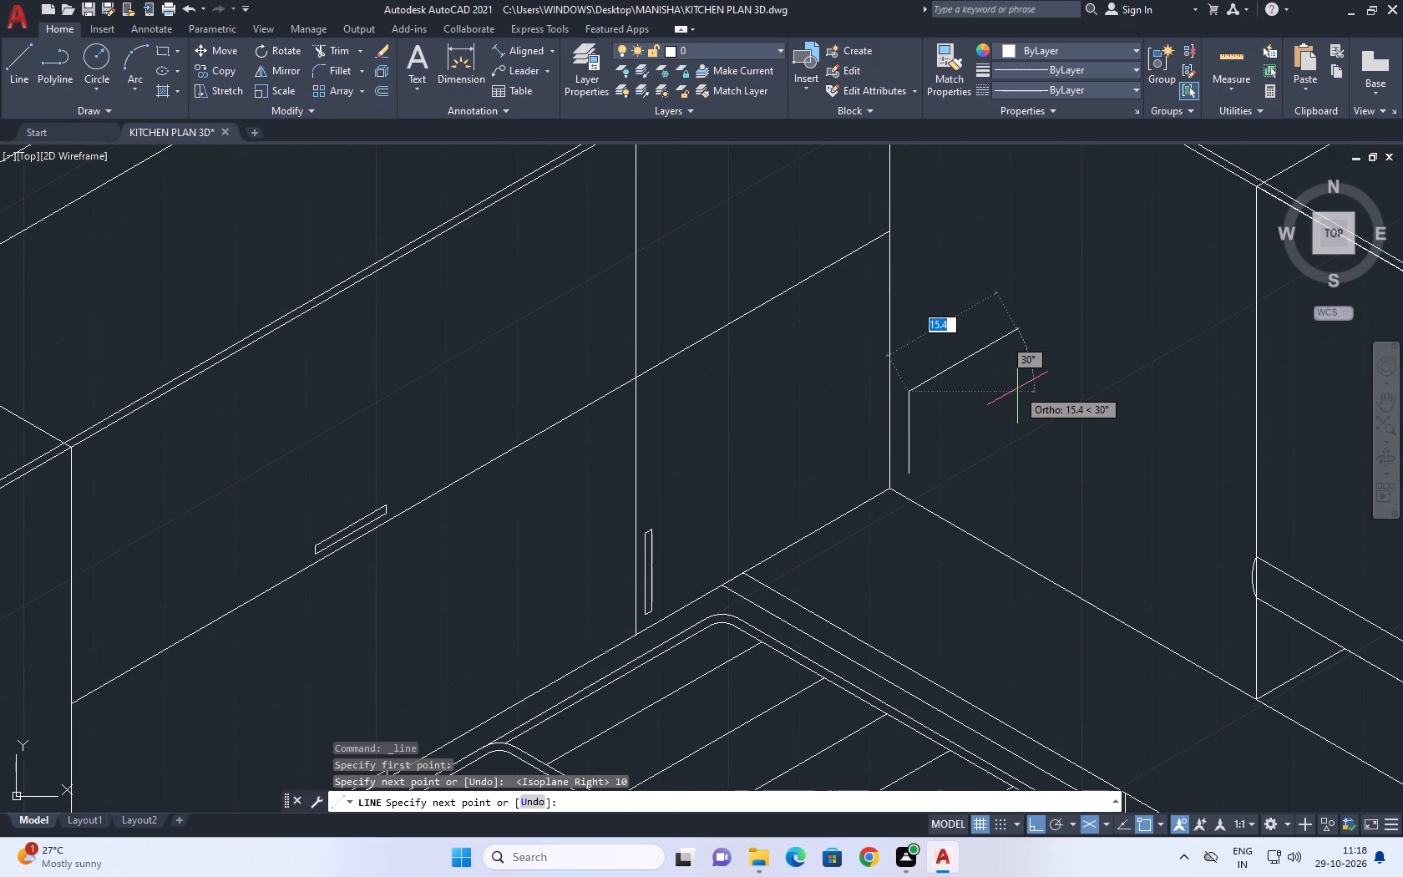
pyautogui.press('F5')
pyautogui.press('1')
pyautogui.press('Return')
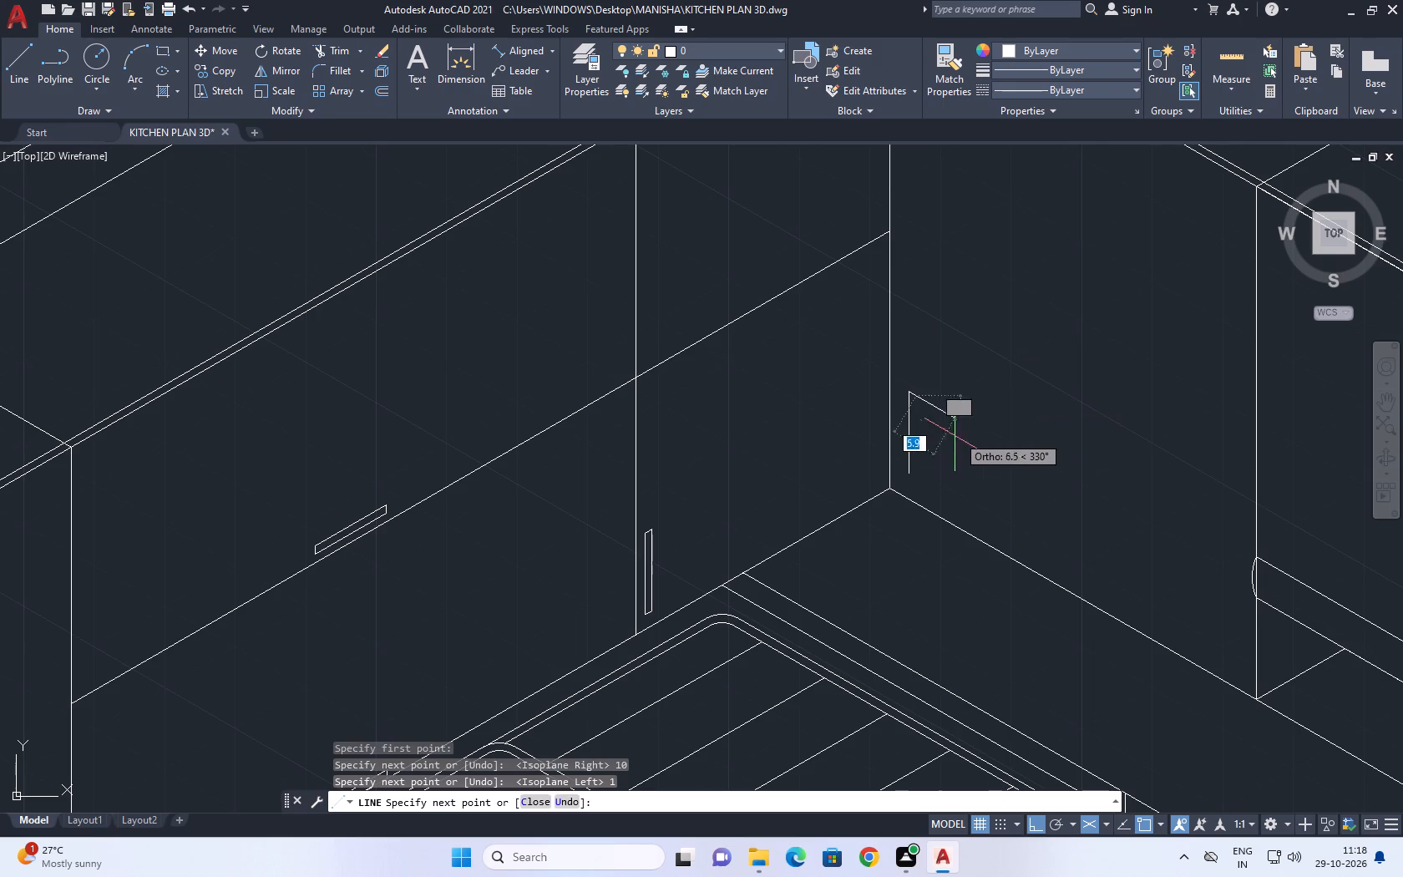
pyautogui.press('1')
pyautogui.press('0')
pyautogui.press('Return')
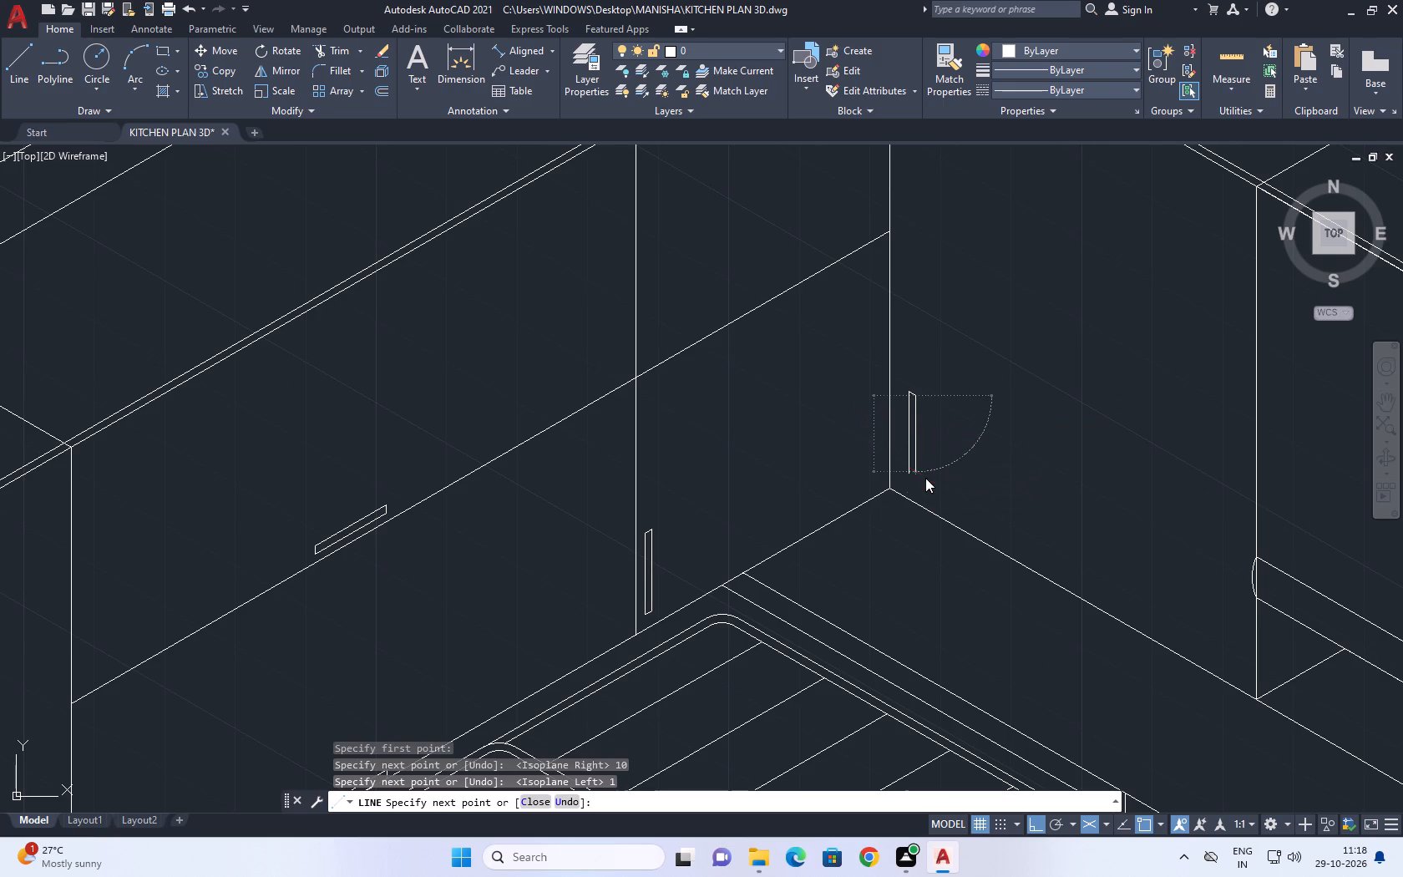
pyautogui.scroll(2, 893, 485)
pyautogui.click(928, 458)
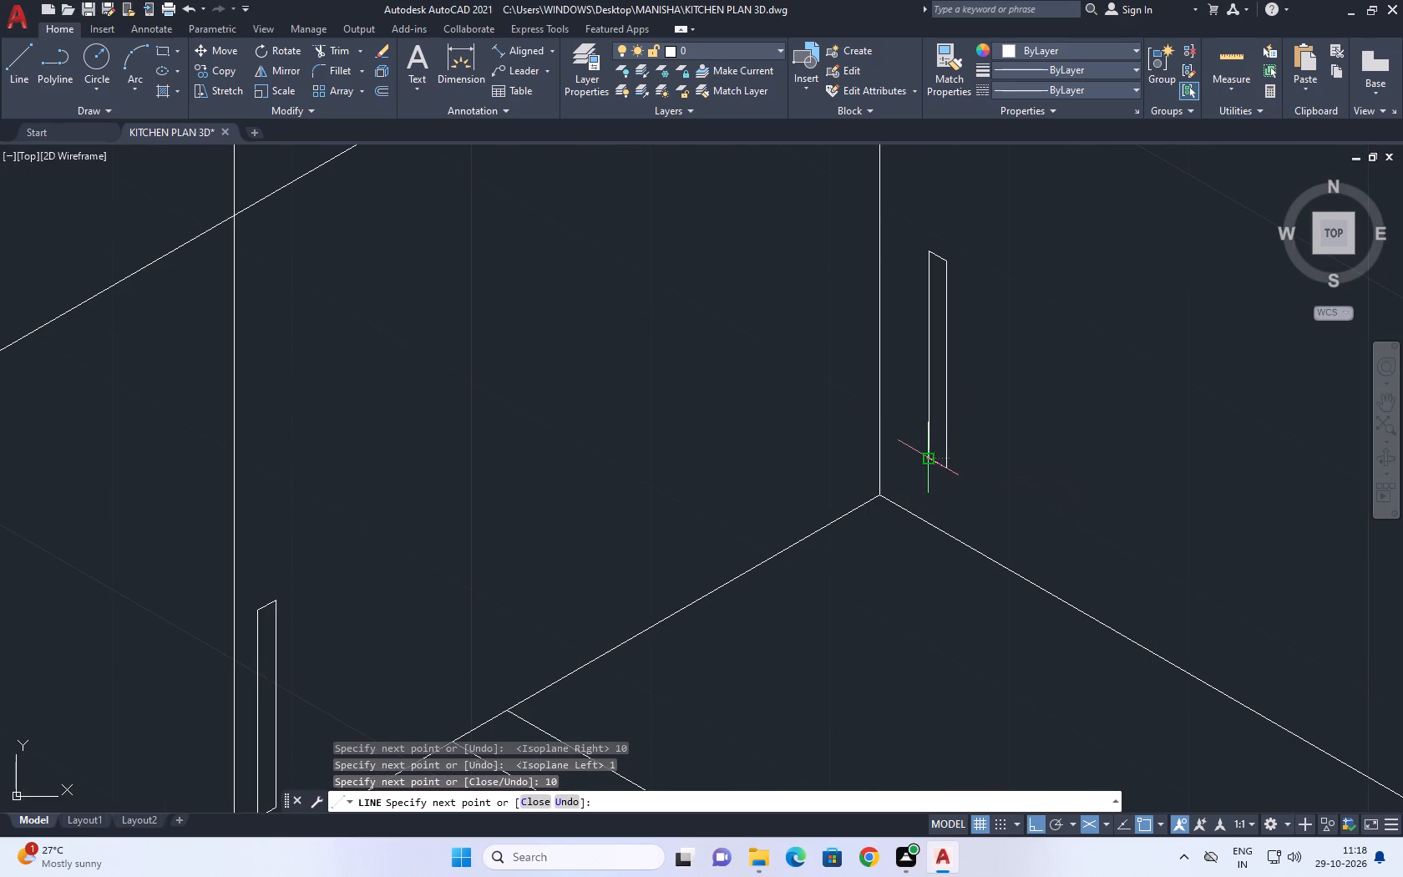
pyautogui.press('Escape')
# Examine the whole kitchen layout, including the counter, stools, cabinets and existing floor dimensions.
pyautogui.scroll(-6, 924, 371)
pyautogui.moveTo(1040, 366); pyautogui.dragTo(999, 356, button='middle')
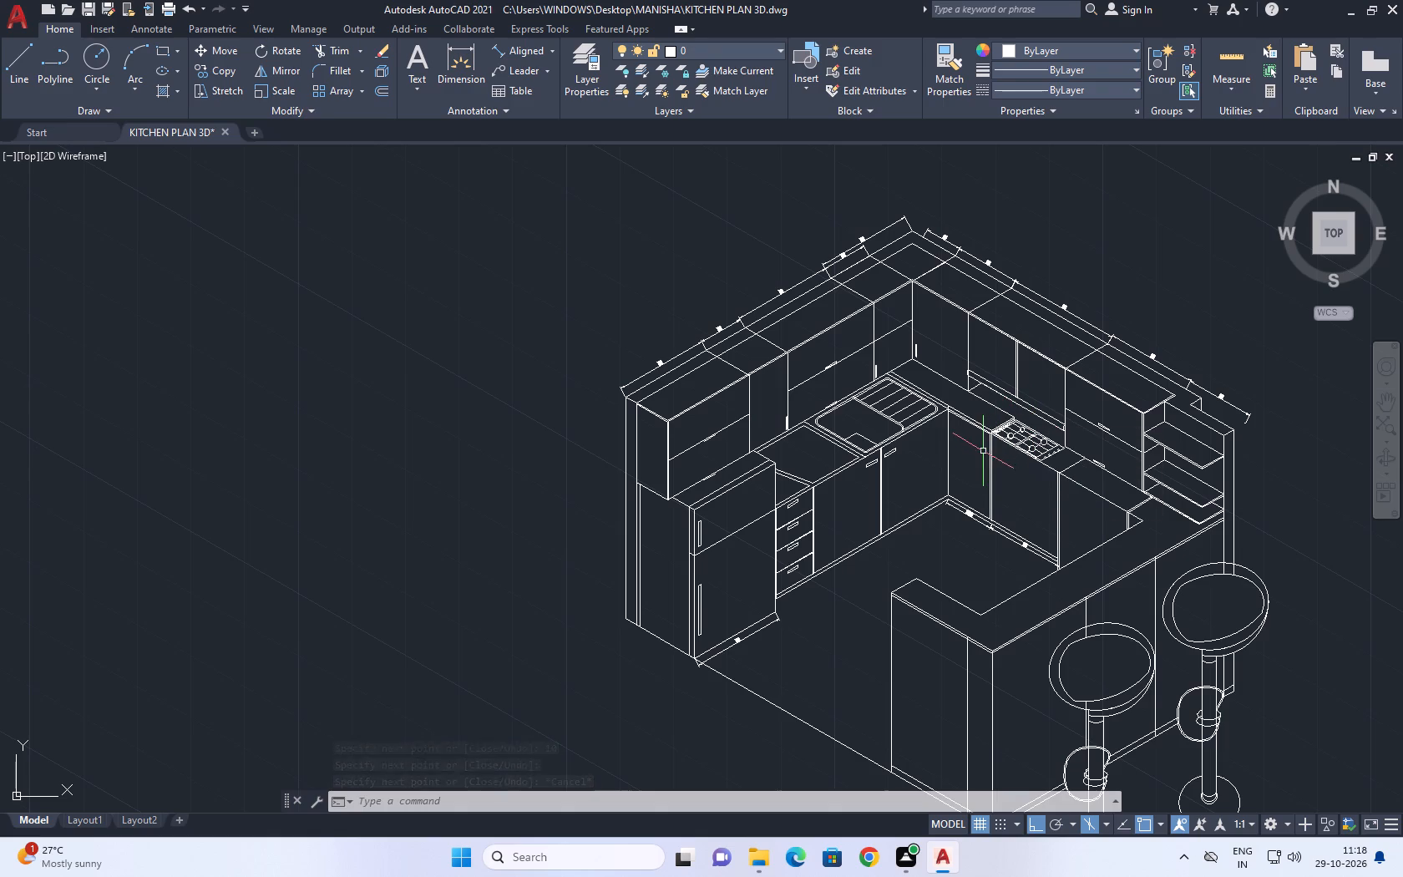
pyautogui.moveTo(1241, 477); pyautogui.dragTo(970, 419, button='middle')
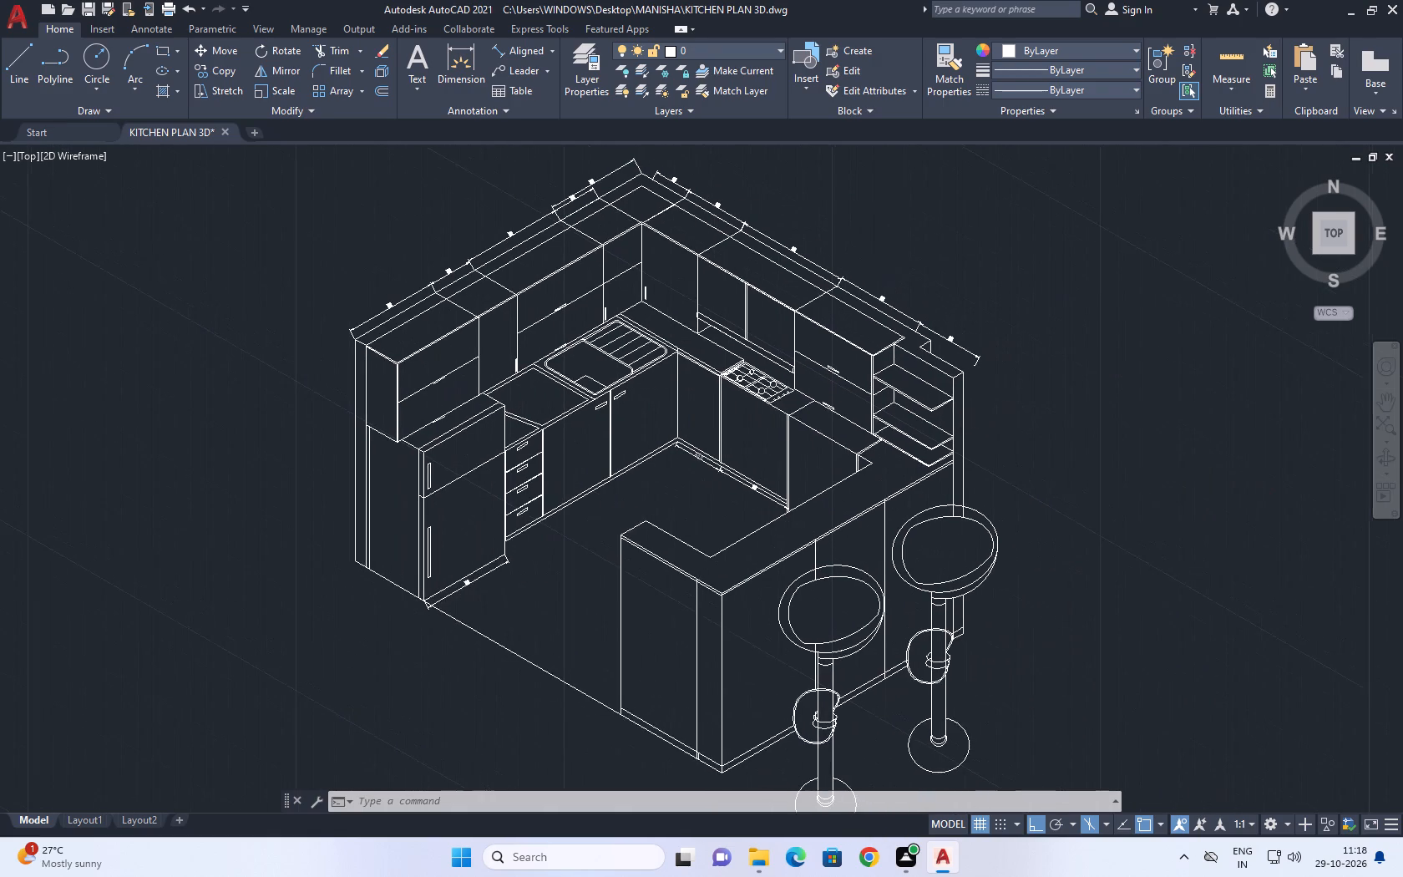
pyautogui.scroll(-3, 1045, 438)
pyautogui.moveTo(991, 497); pyautogui.dragTo(963, 433, button='middle')
pyautogui.scroll(3, 955, 427)
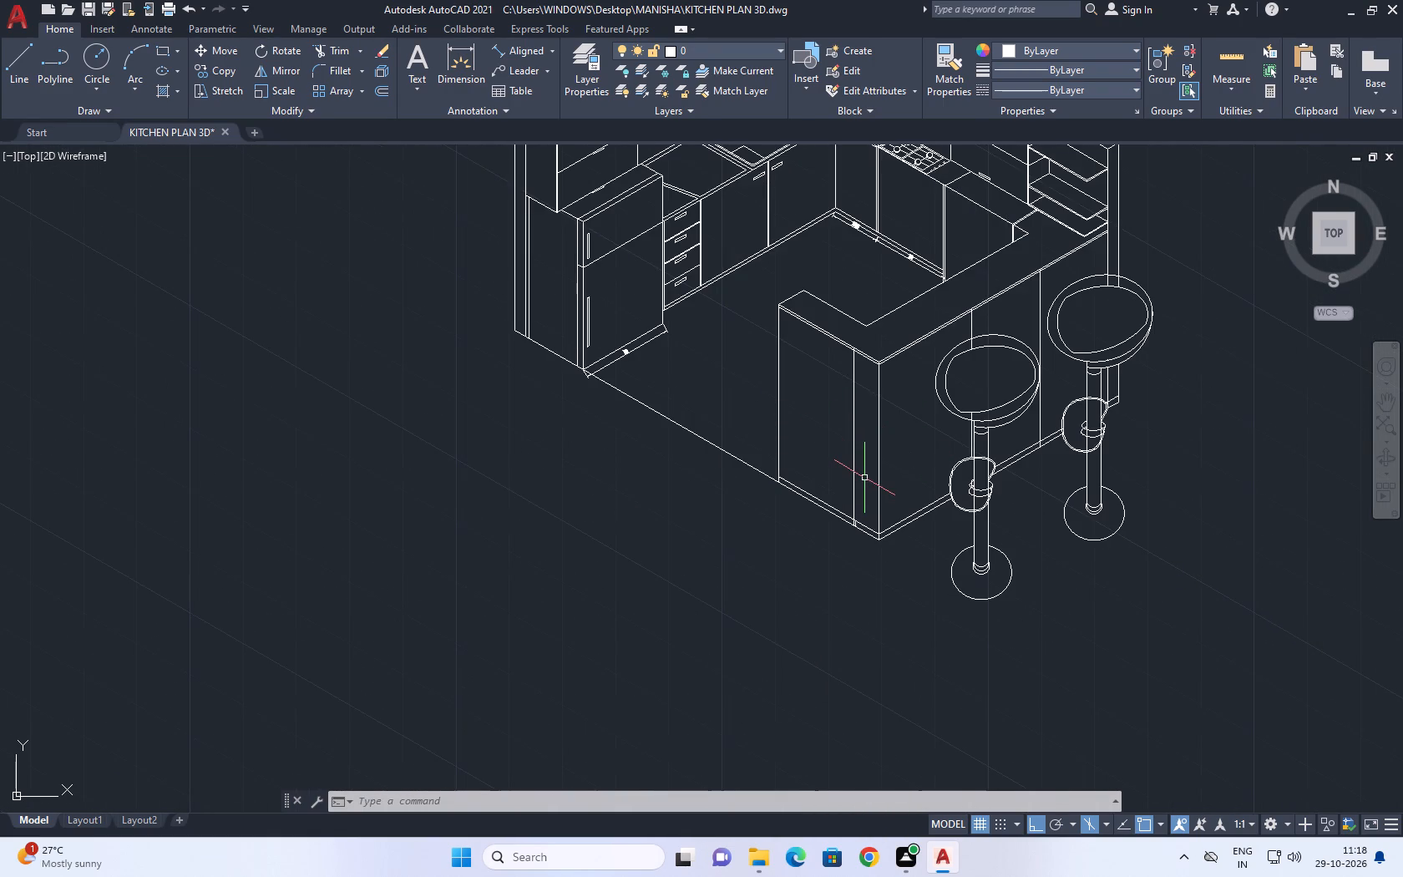
pyautogui.moveTo(716, 368); pyautogui.dragTo(869, 625, button='middle')
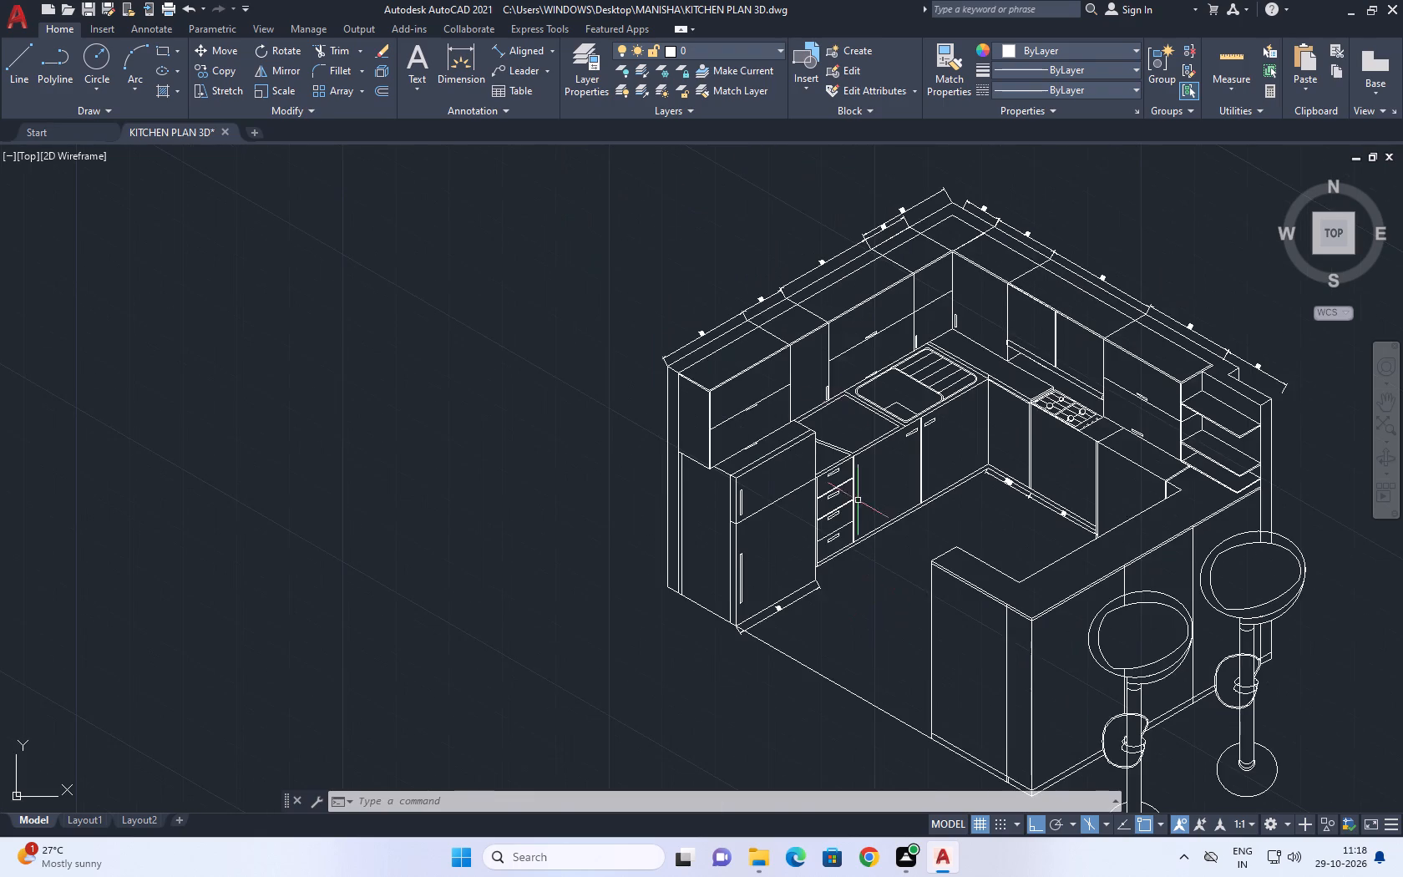
pyautogui.moveTo(905, 405); pyautogui.dragTo(889, 293, button='middle')
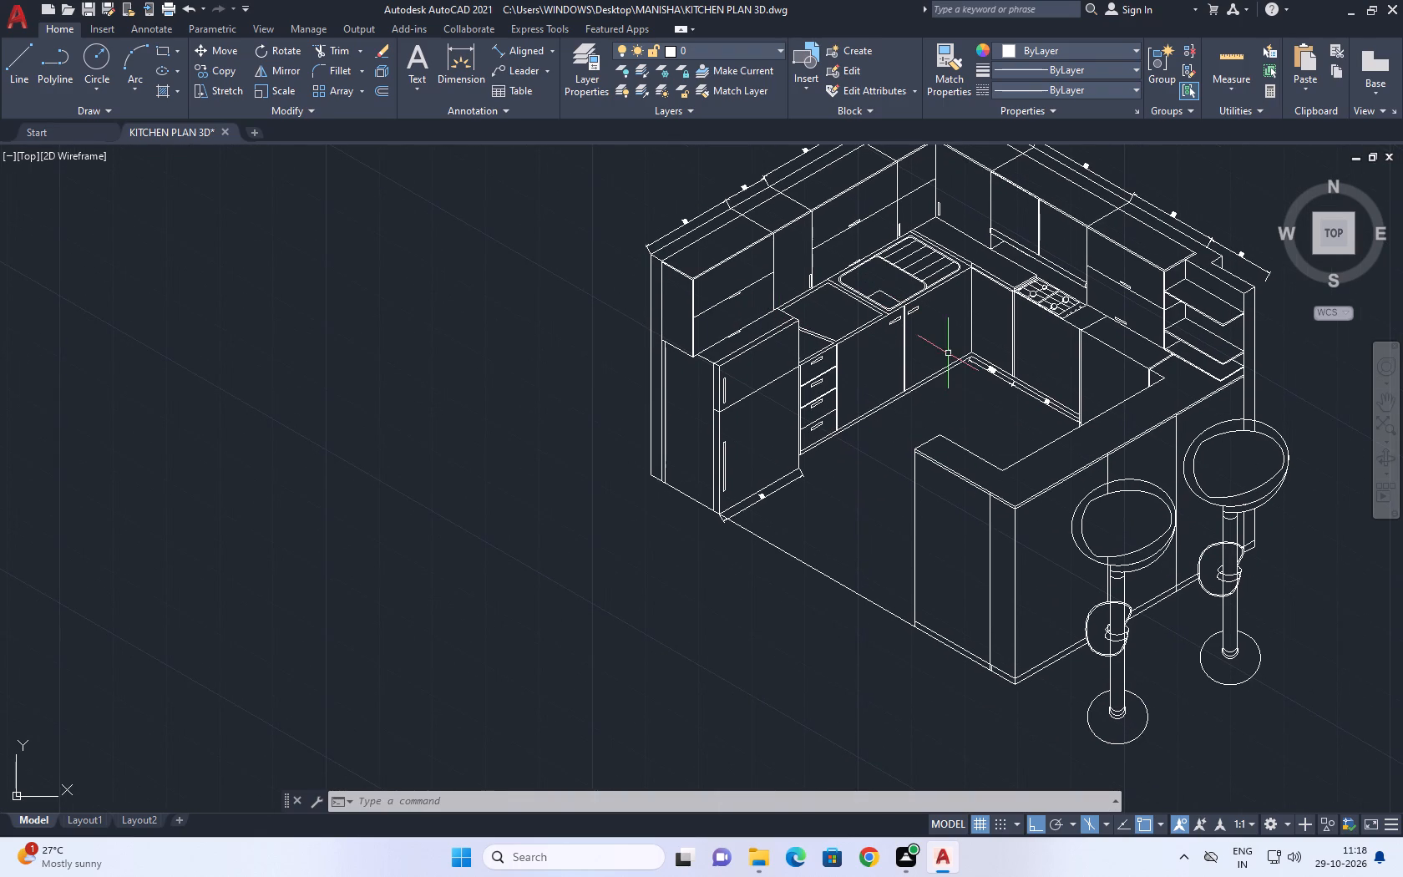
pyautogui.moveTo(948, 351); pyautogui.dragTo(900, 433, button='middle')
pyautogui.scroll(3, 900, 433)
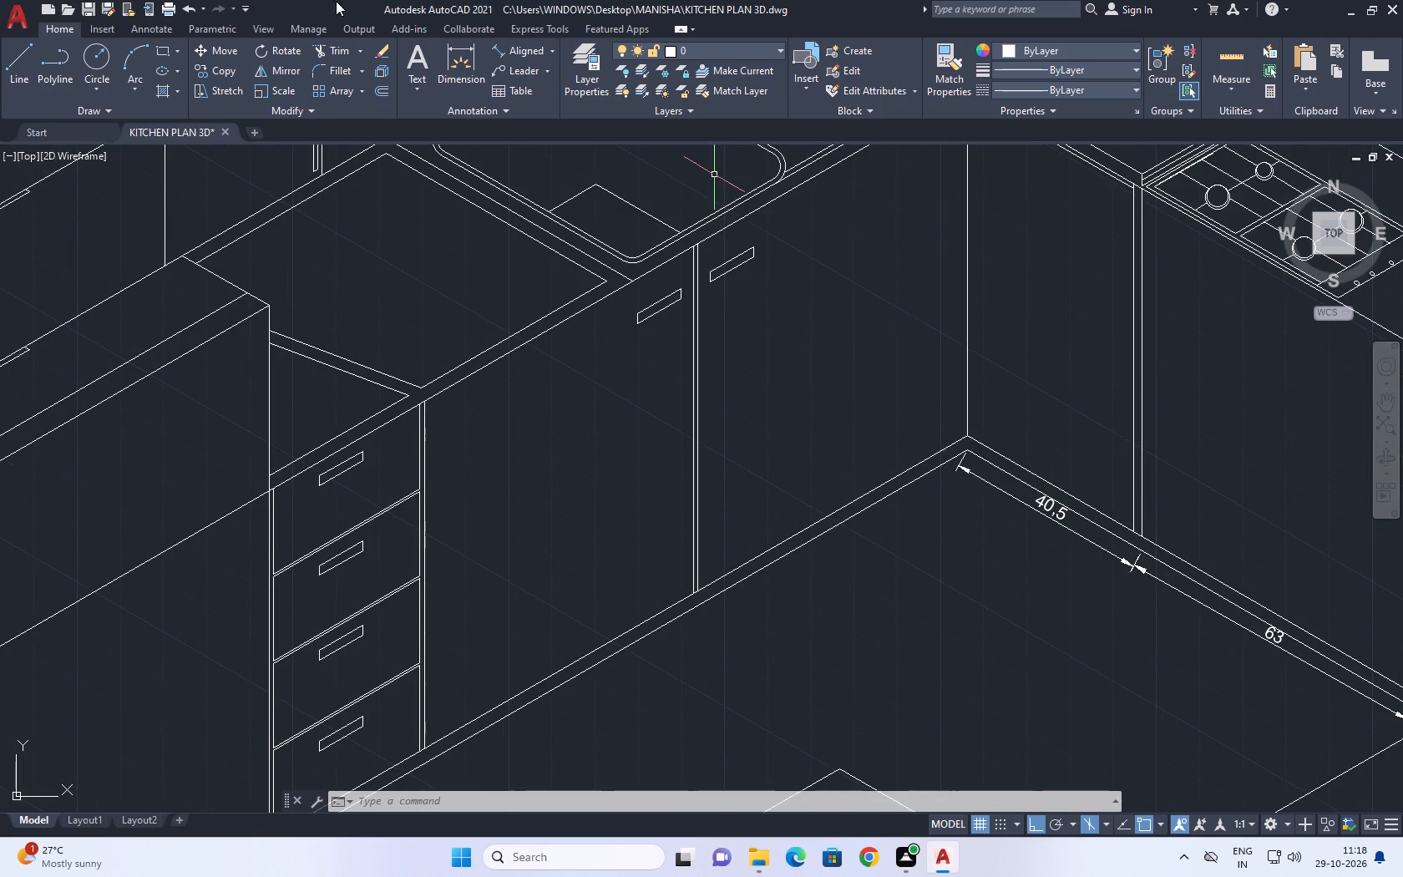
pyautogui.moveTo(606, 332); pyautogui.dragTo(607, 352, button='middle')
# Set the ISO-25 dimension style's decimal separator to a period and make that style current.
pyautogui.press('d')
pyautogui.press('space')
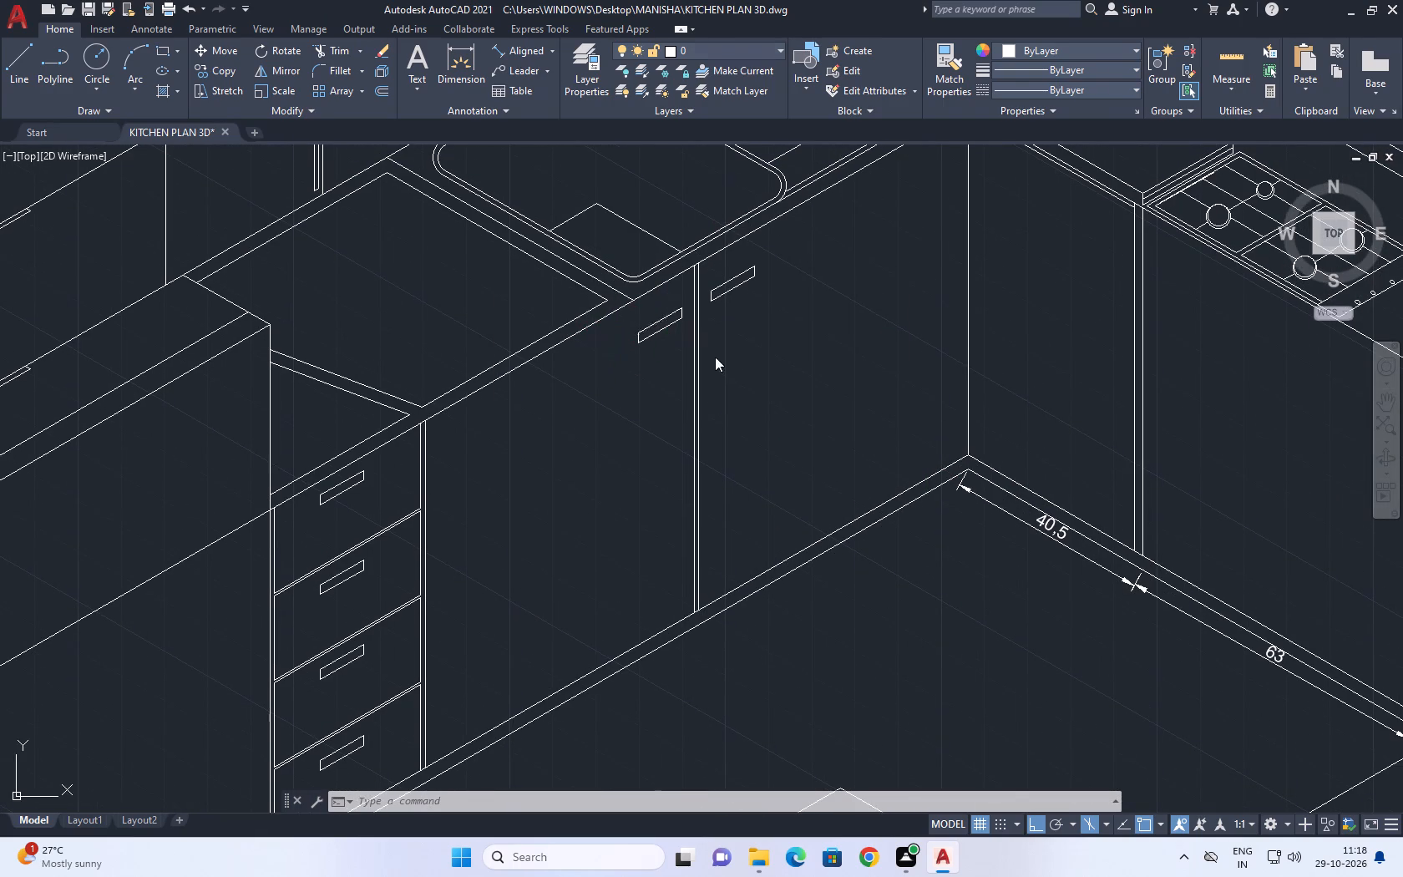
pyautogui.click(882, 387)
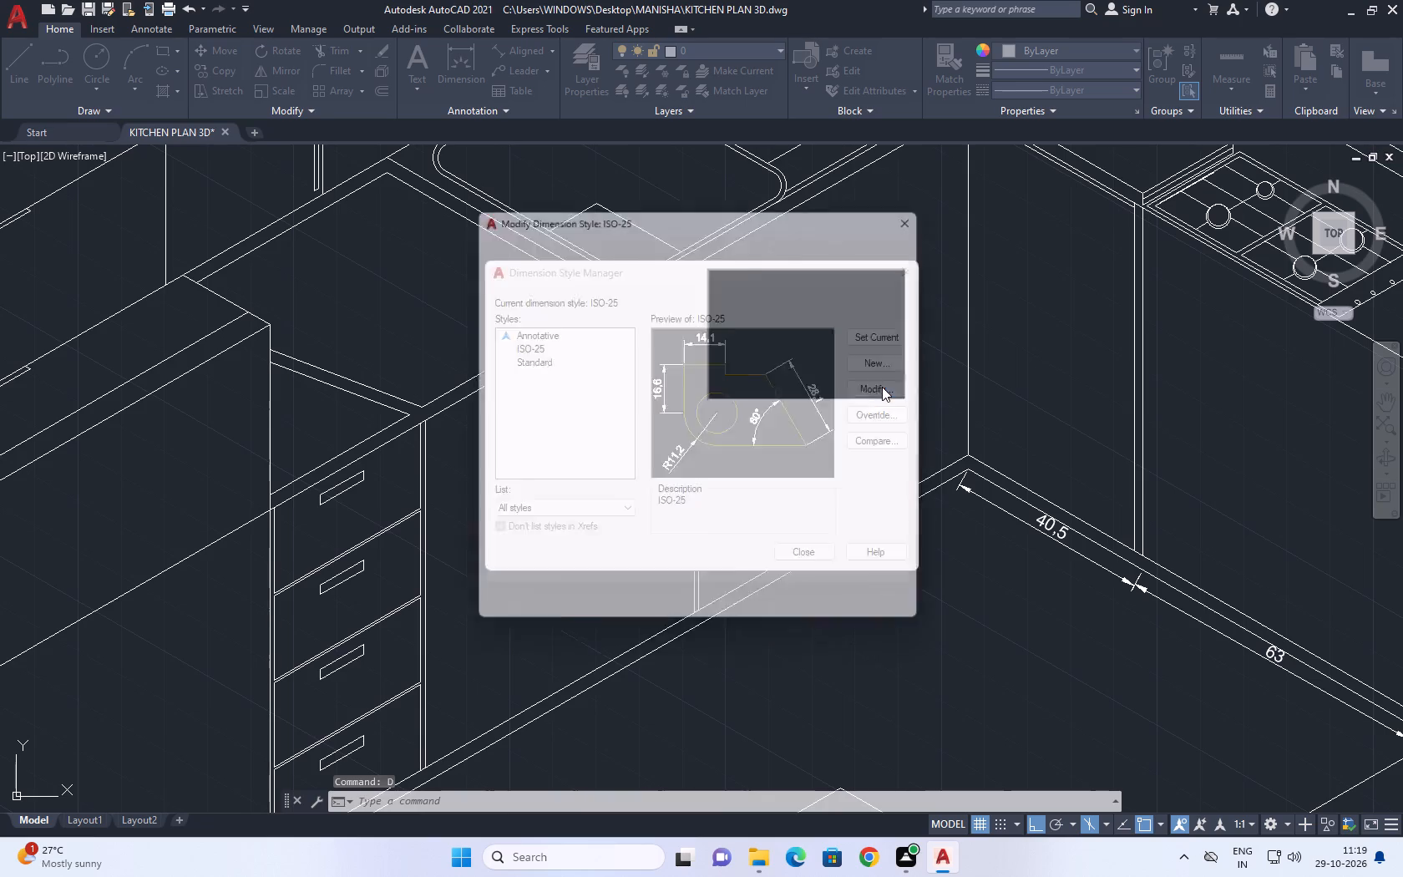
pyautogui.click(636, 347)
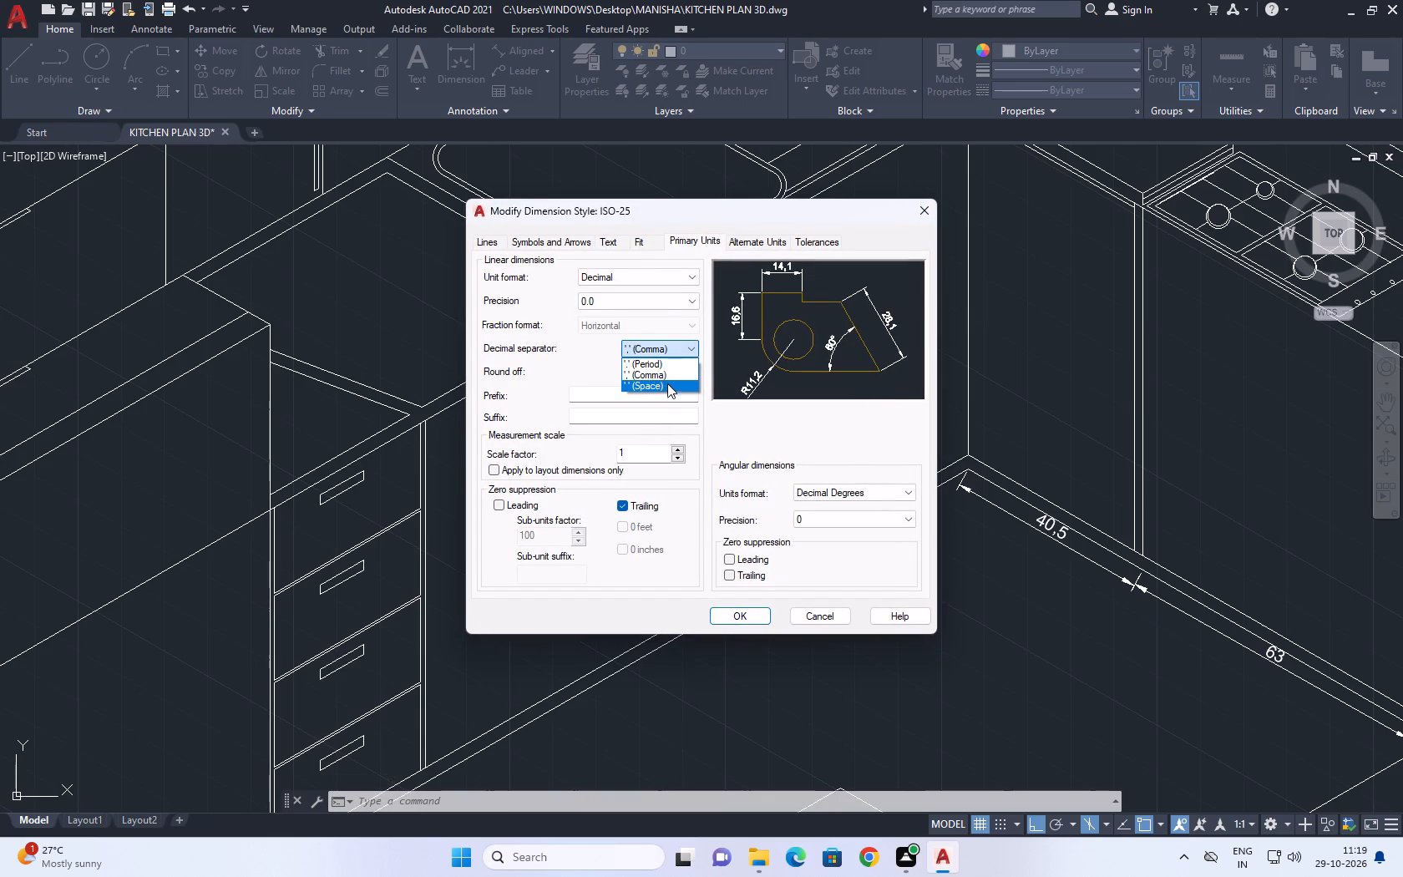
pyautogui.click(670, 366)
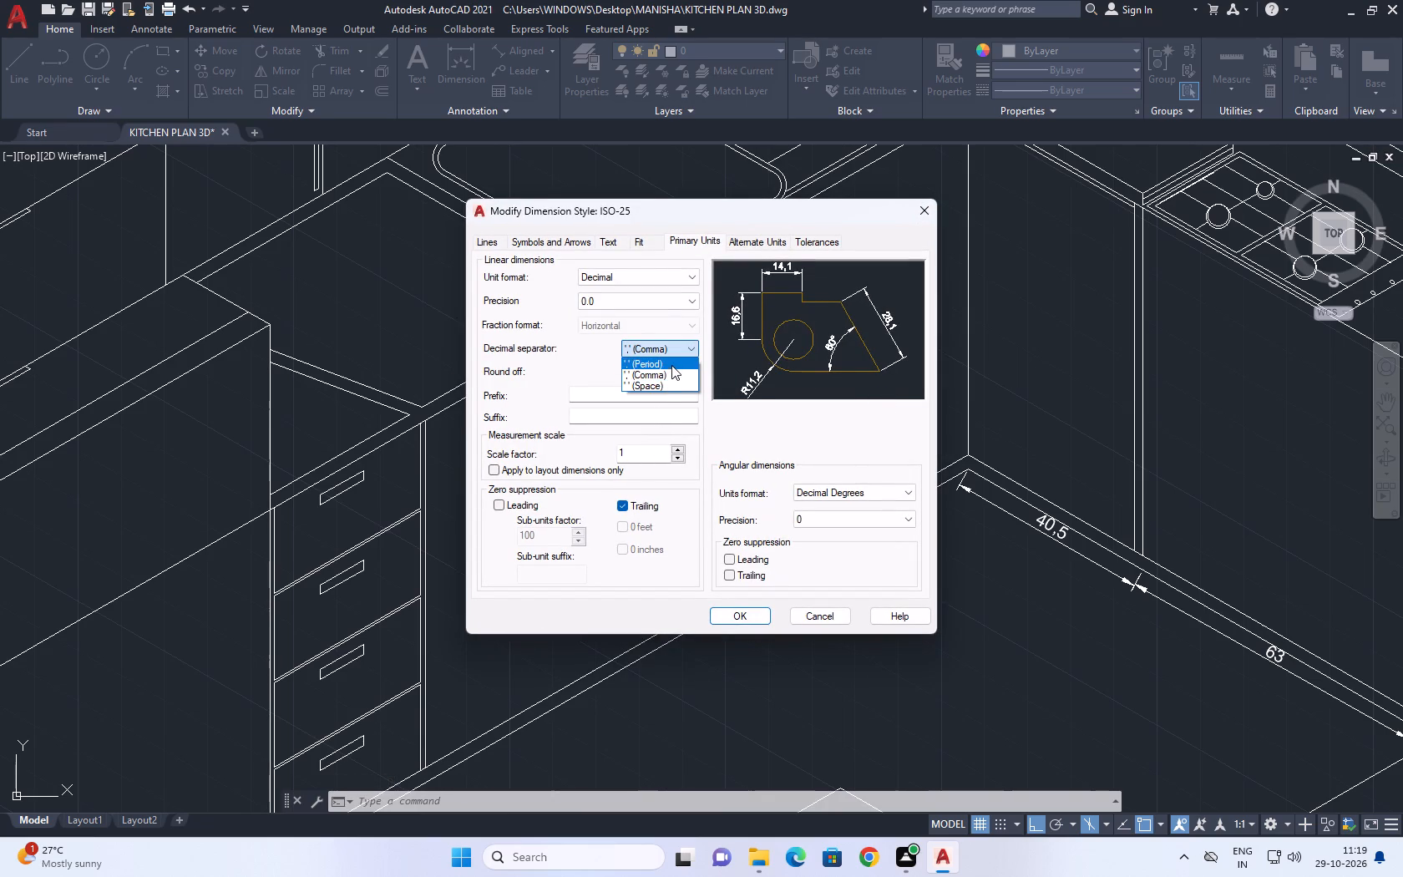
pyautogui.click(752, 616)
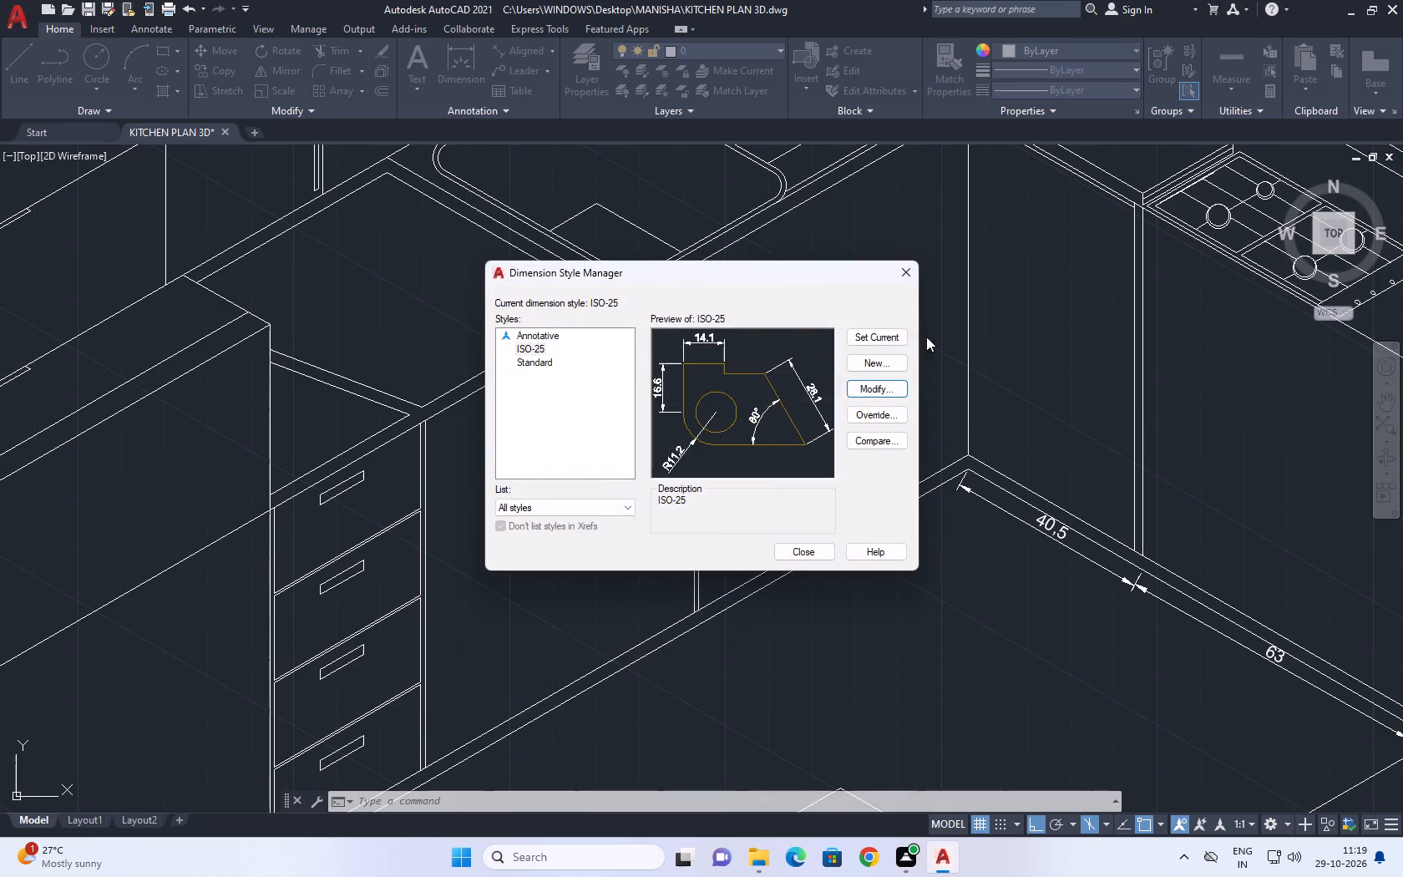
pyautogui.click(856, 338)
pyautogui.click(903, 268)
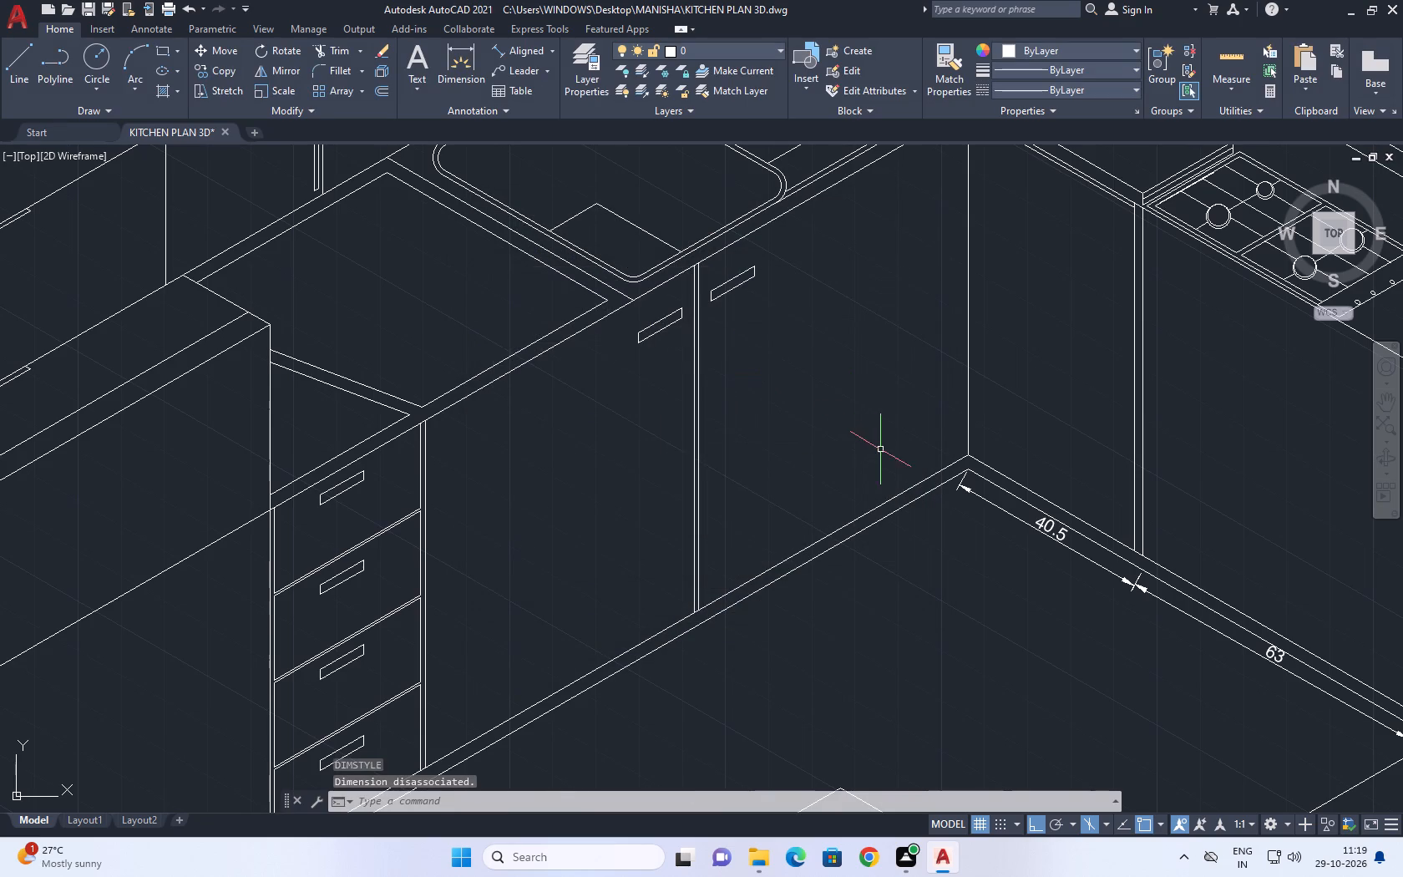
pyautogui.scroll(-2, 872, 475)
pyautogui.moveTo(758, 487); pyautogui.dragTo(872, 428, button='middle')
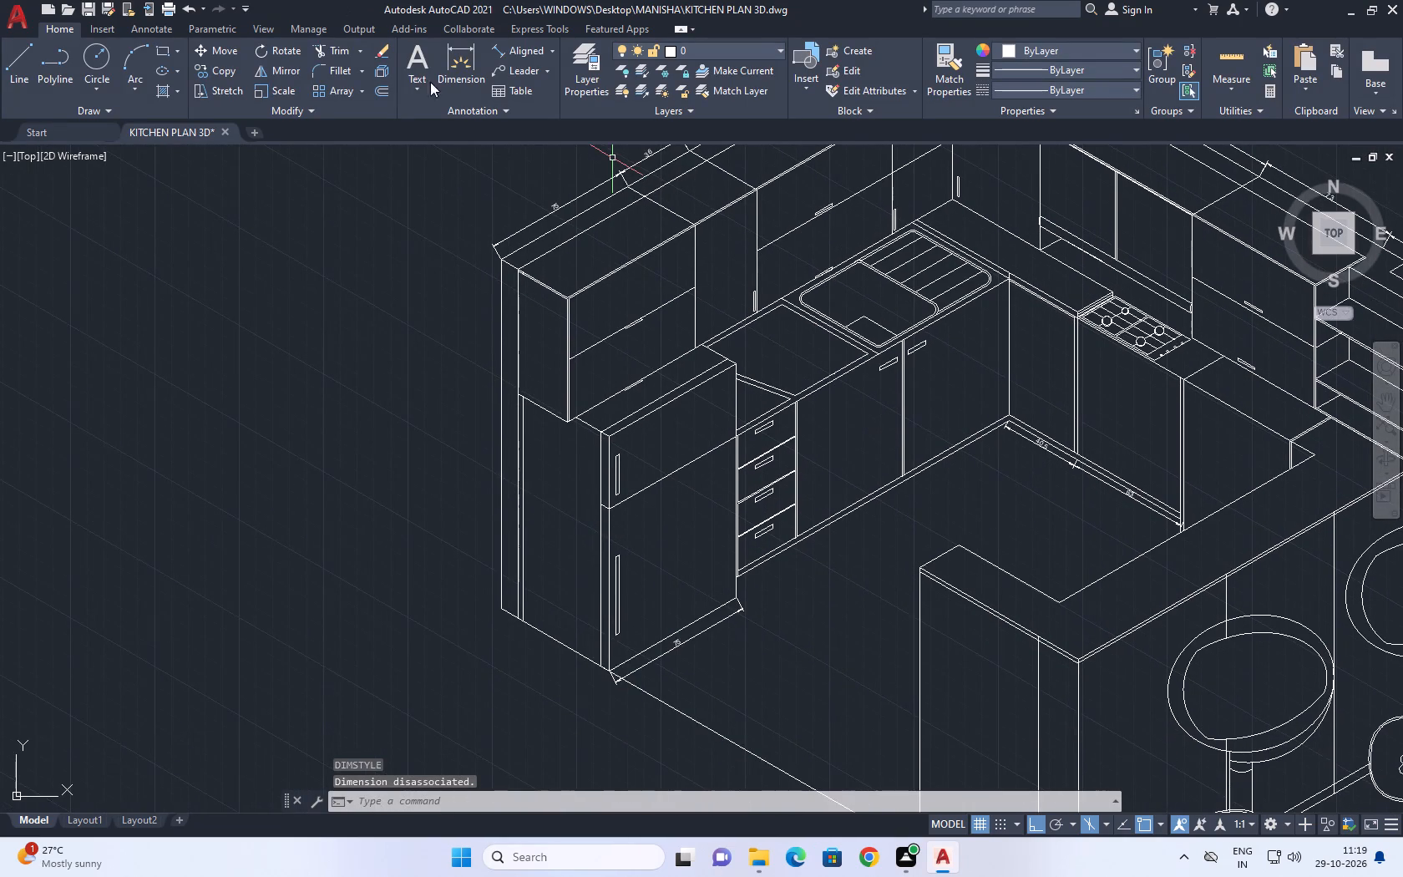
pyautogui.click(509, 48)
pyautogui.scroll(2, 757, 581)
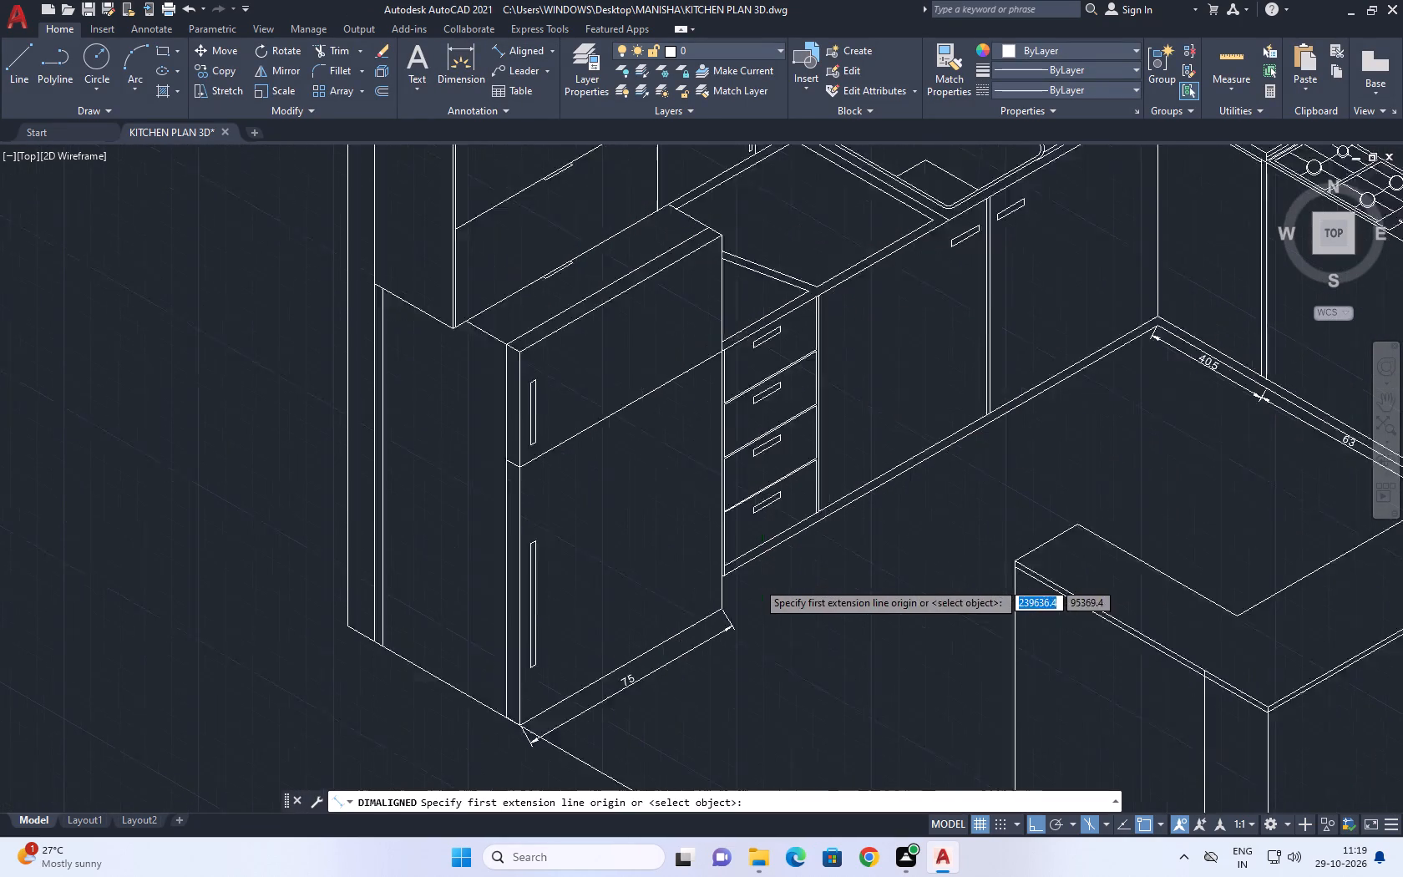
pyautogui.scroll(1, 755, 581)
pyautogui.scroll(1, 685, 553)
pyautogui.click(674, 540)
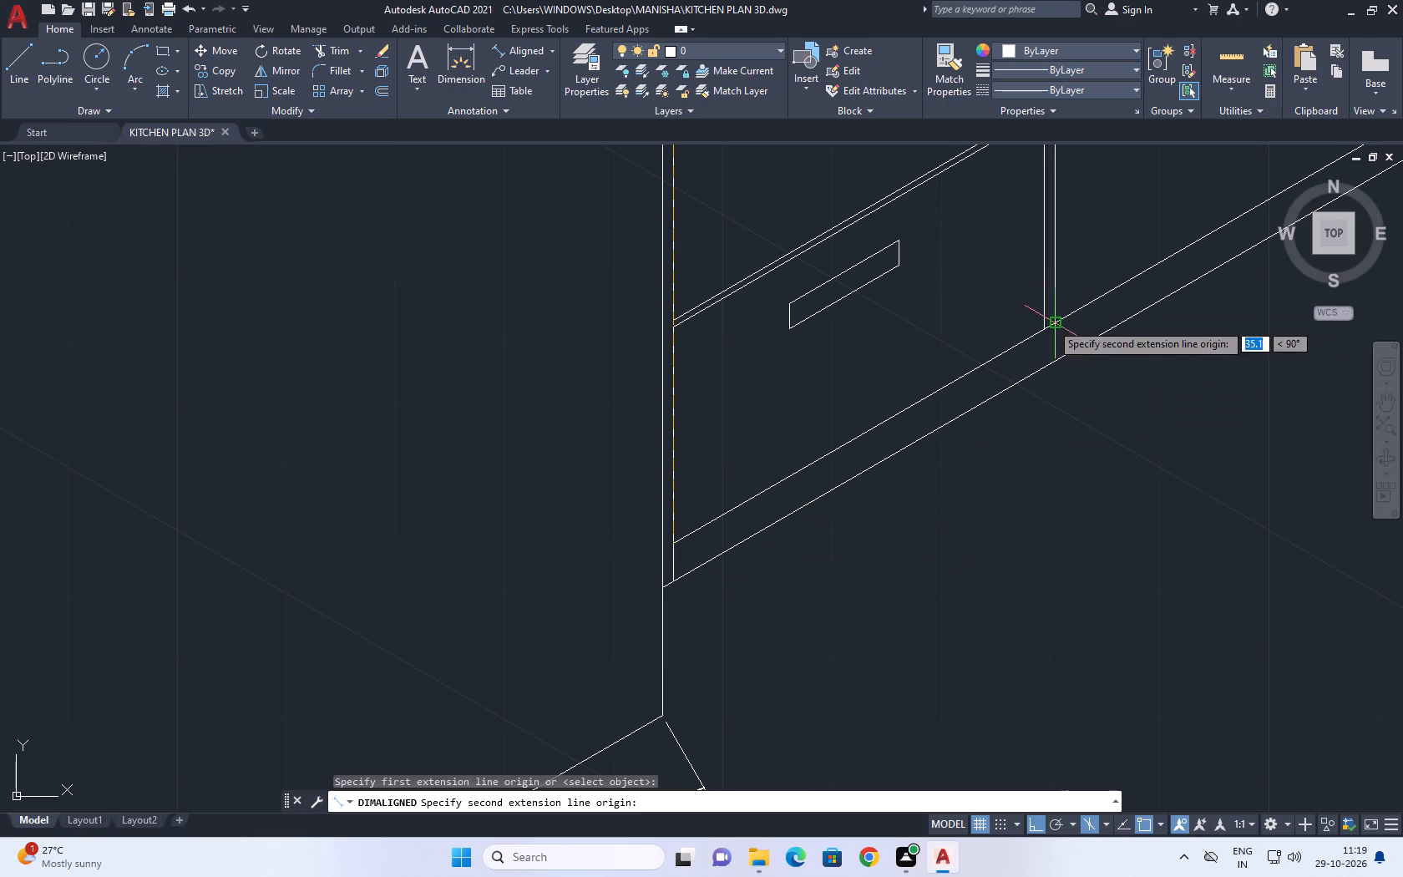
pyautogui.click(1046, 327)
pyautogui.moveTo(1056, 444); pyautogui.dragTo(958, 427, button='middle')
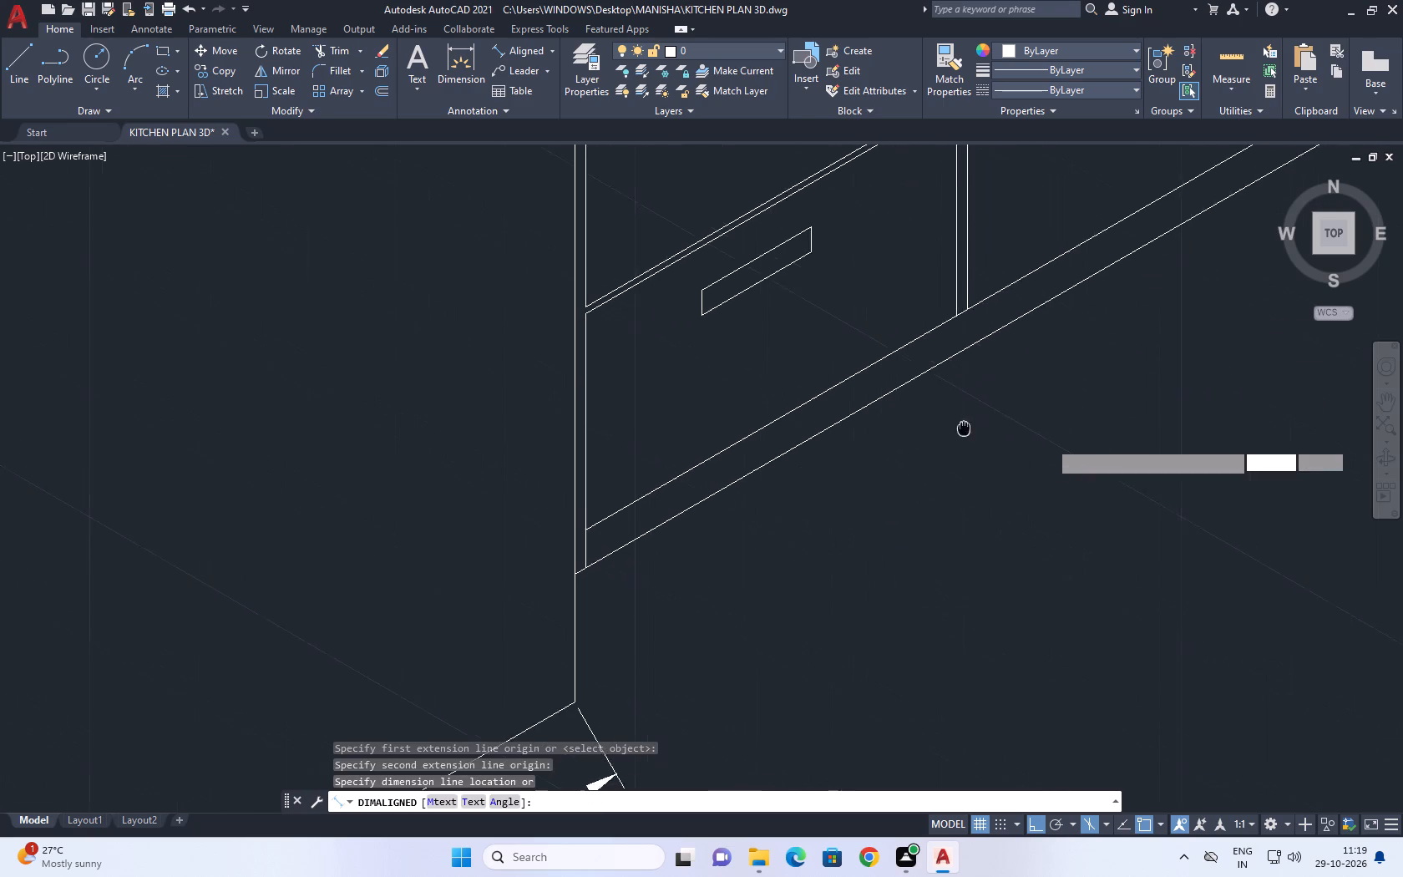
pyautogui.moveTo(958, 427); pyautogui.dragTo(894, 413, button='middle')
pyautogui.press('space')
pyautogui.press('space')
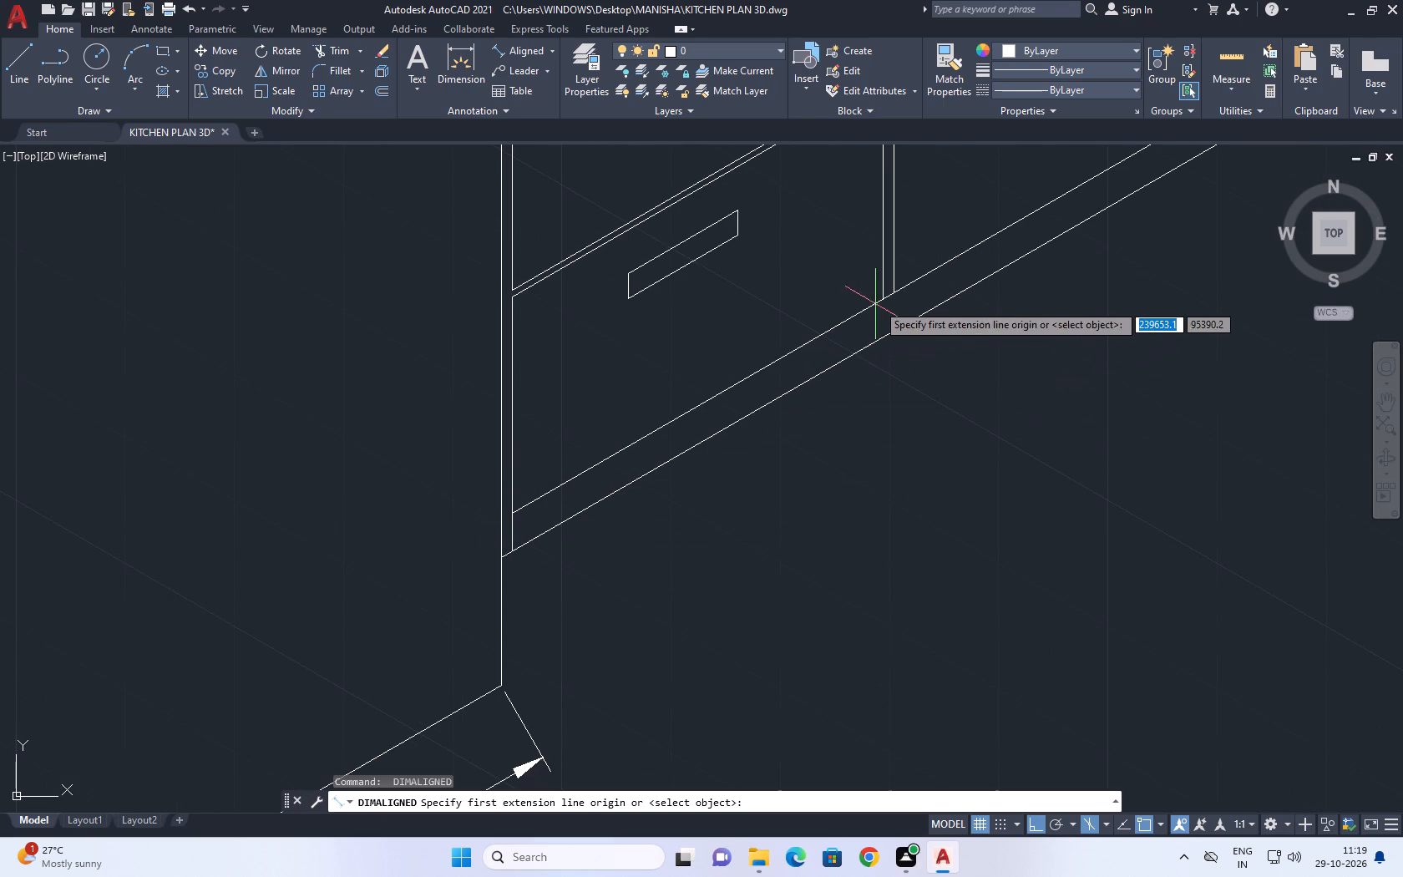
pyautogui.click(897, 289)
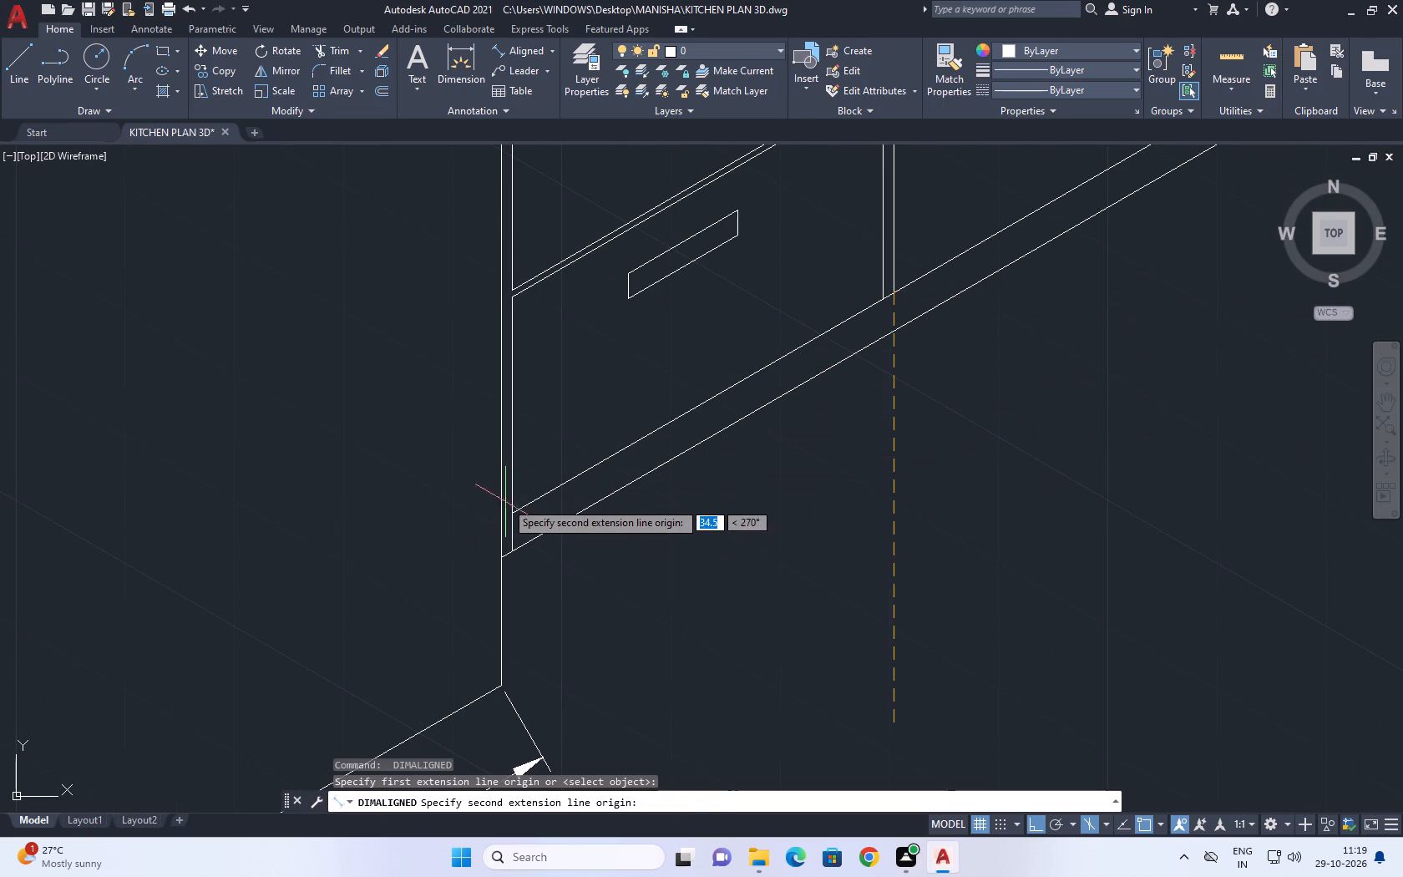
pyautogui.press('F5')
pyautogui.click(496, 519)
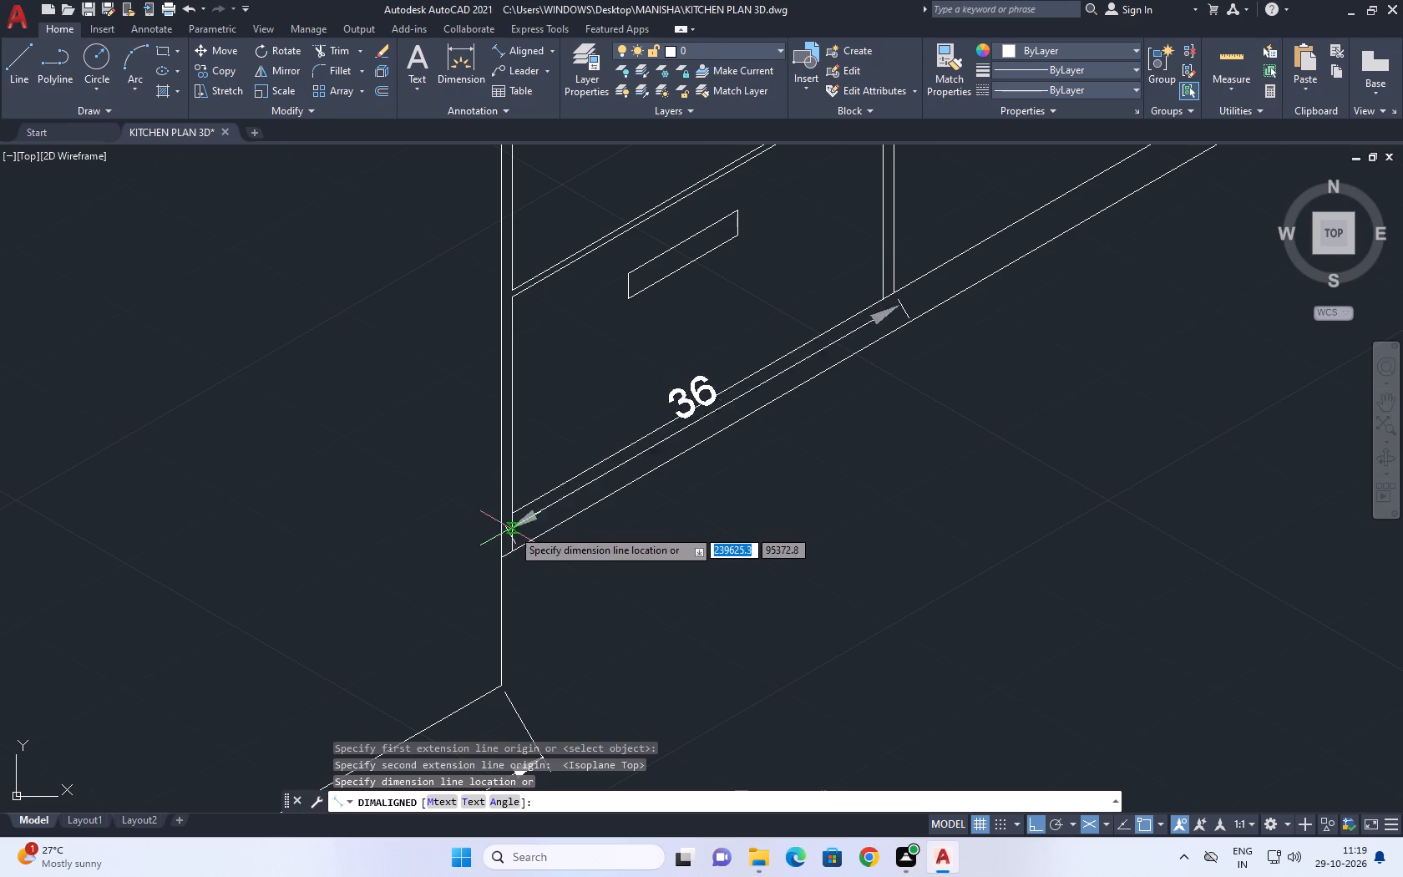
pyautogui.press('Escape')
# Add an aligned dimension of 37 along the drawer unit's base, from its sink-side edge towards the fridge, placed just in front.
pyautogui.press('space')
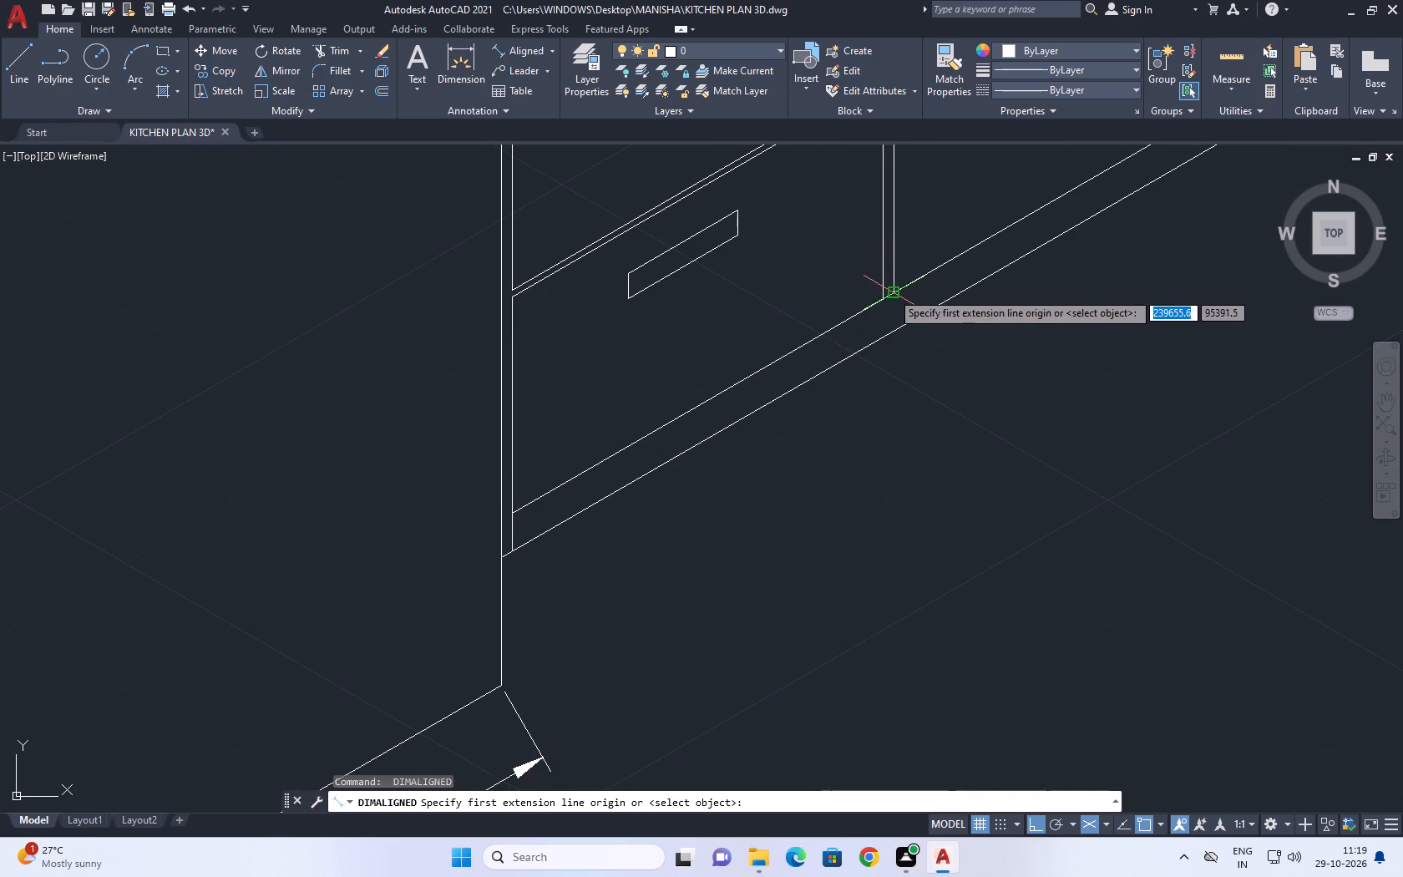
pyautogui.click(894, 291)
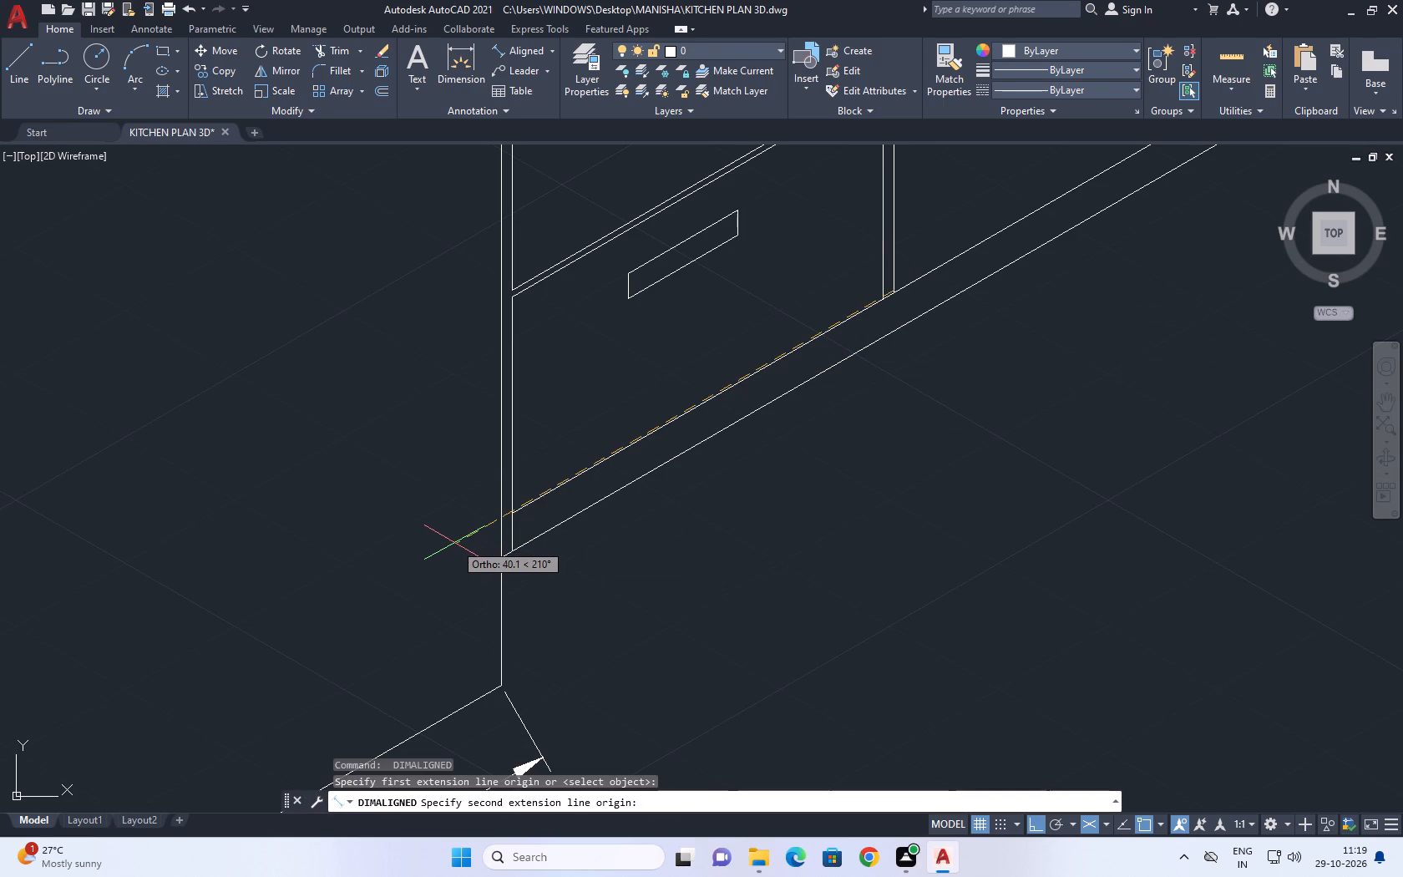
pyautogui.press('3')
pyautogui.press('7')
pyautogui.press('Return')
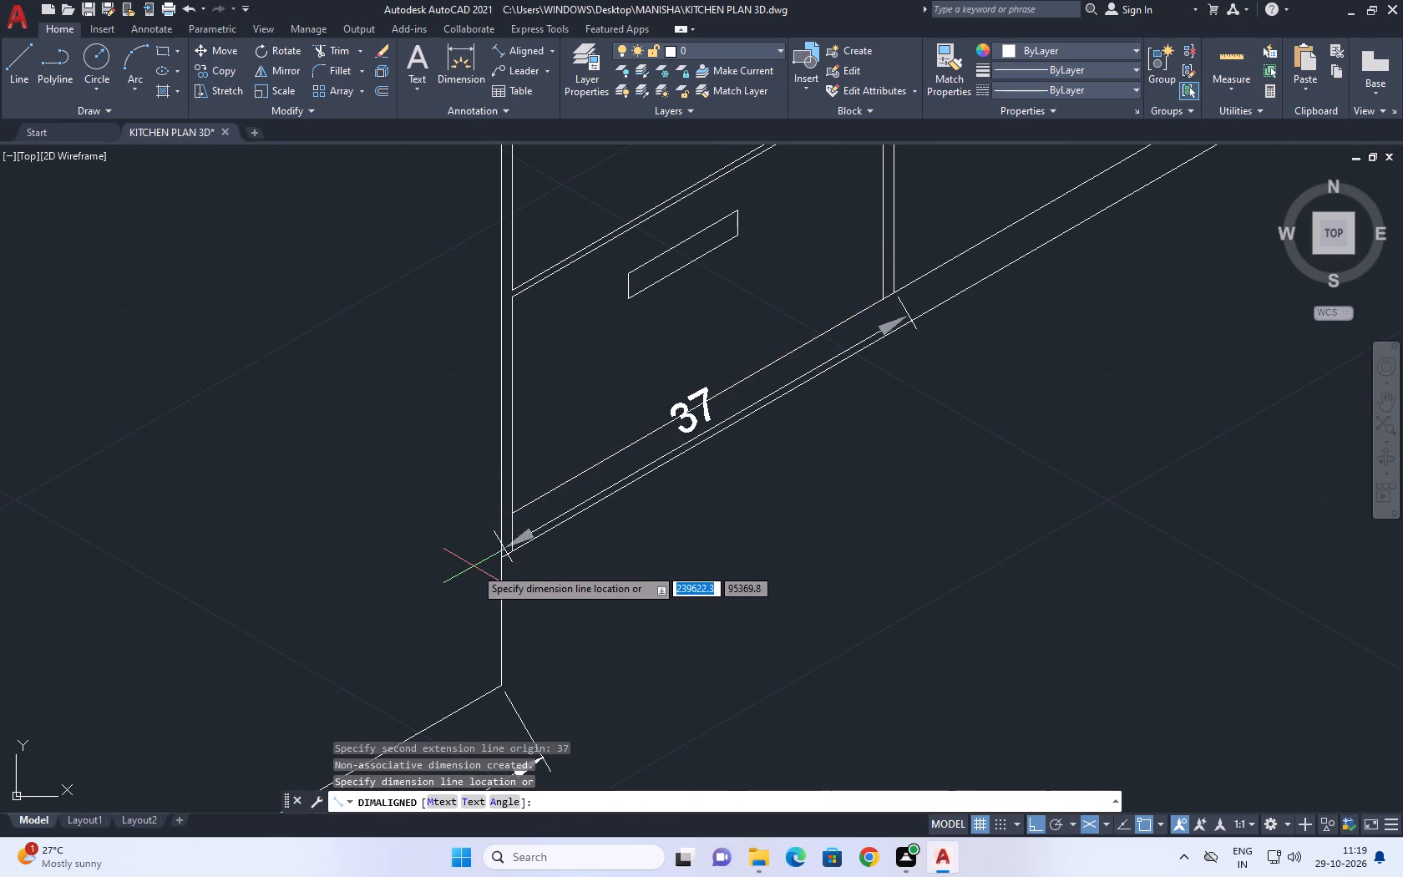
pyautogui.click(497, 586)
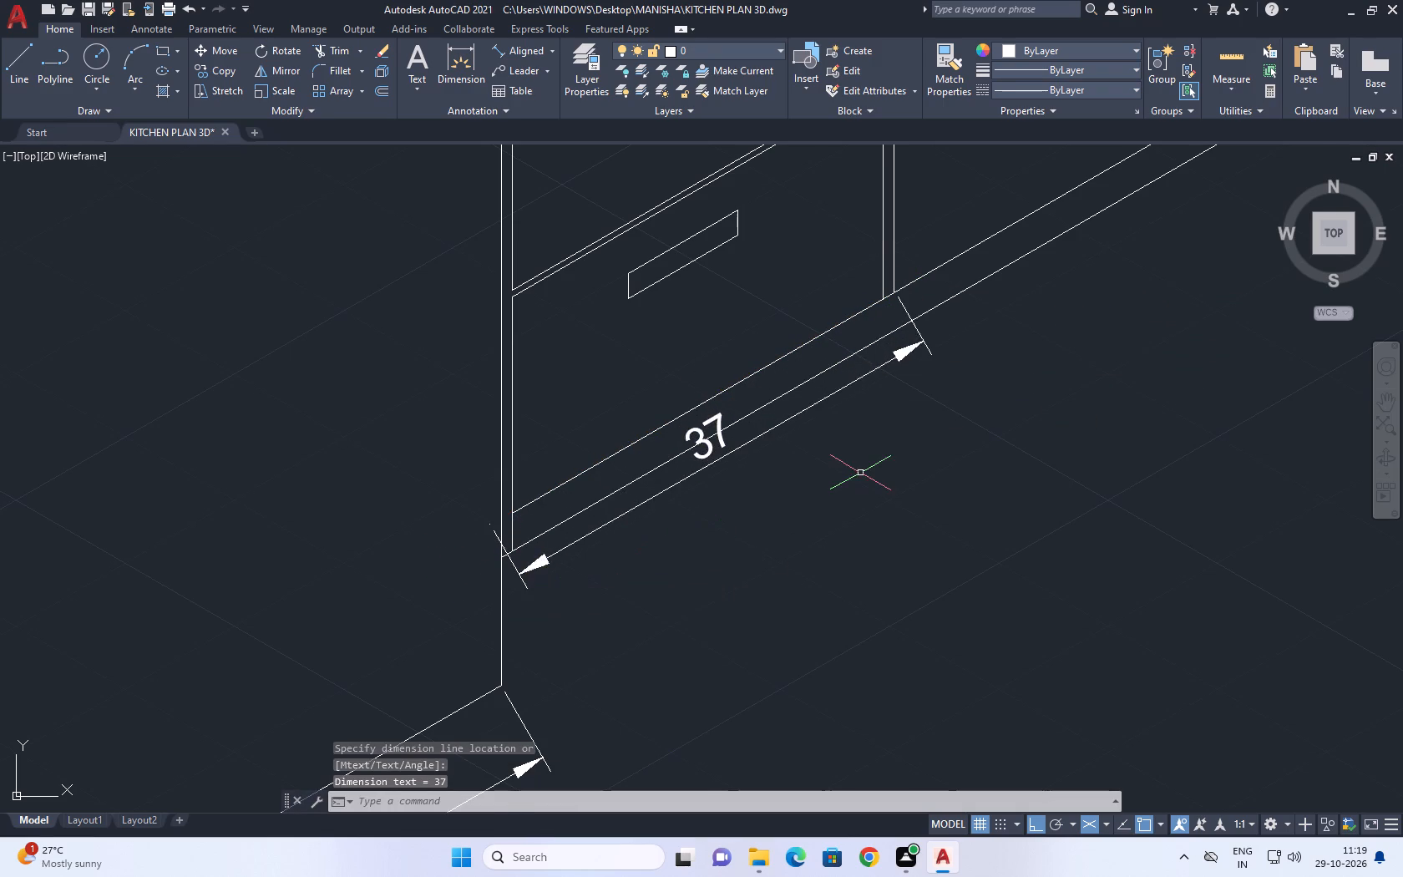
# Add an aligned dimension of 102 along the sink cabinets' base, from the drawer unit's edge towards the inner corner.
pyautogui.scroll(-2, 860, 473)
pyautogui.moveTo(899, 407); pyautogui.dragTo(845, 527, button='middle')
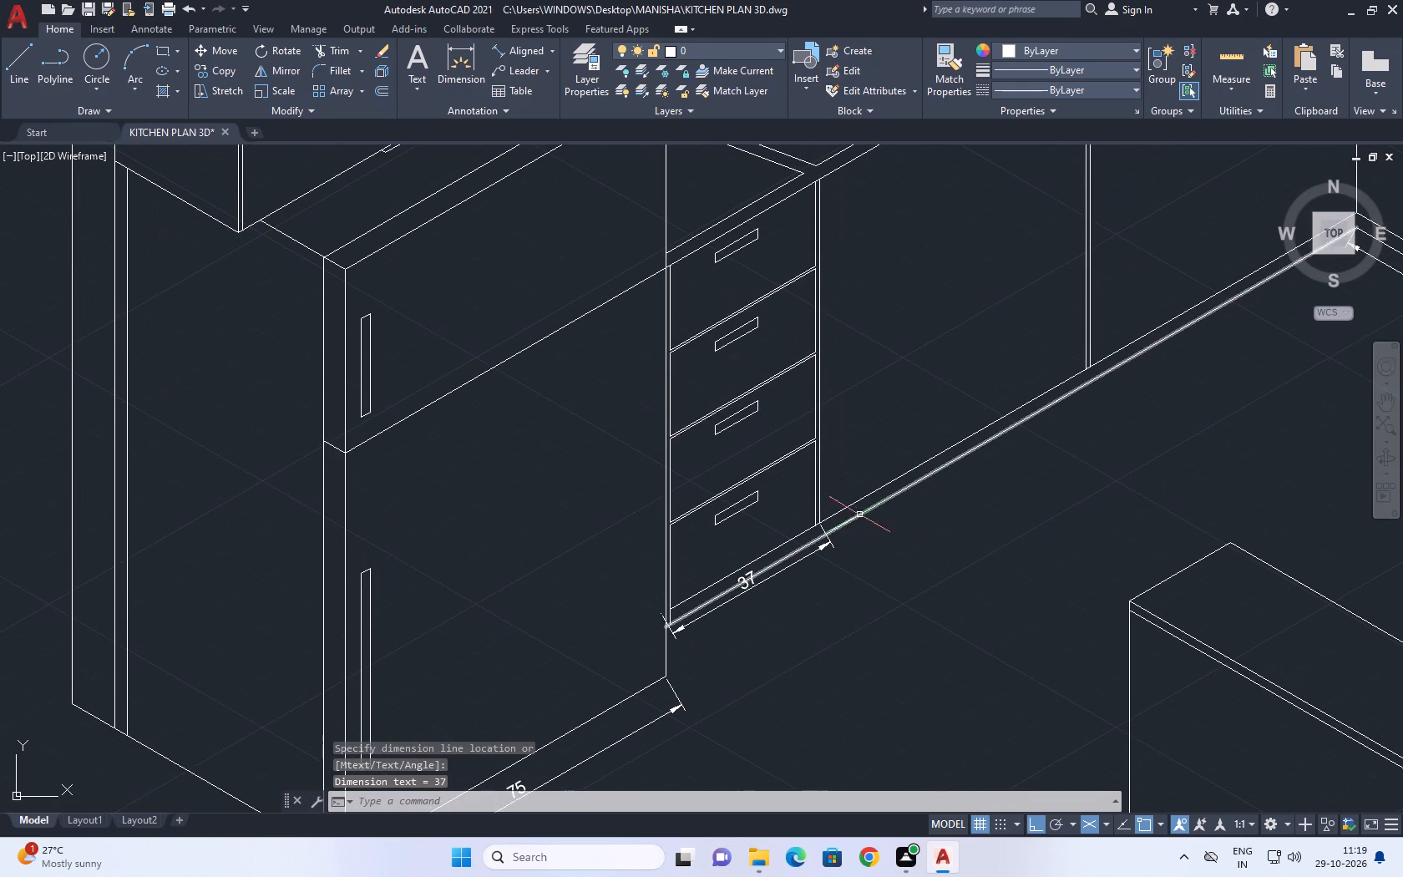
pyautogui.press('space')
pyautogui.scroll(2, 821, 537)
pyautogui.click(820, 509)
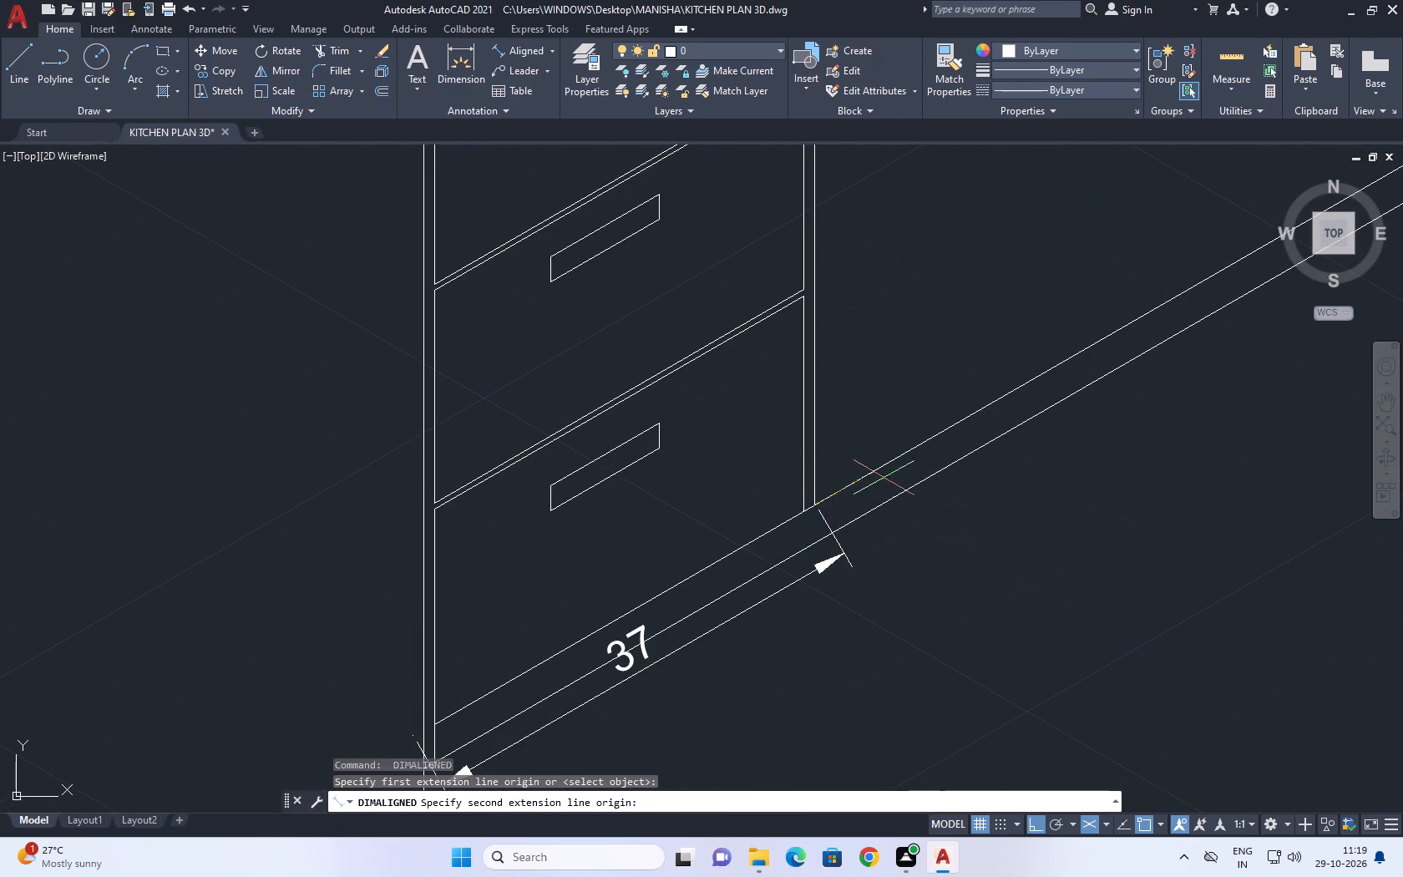
pyautogui.moveTo(972, 410); pyautogui.dragTo(755, 485, button='middle')
pyautogui.scroll(-1, 767, 492)
pyautogui.moveTo(928, 423); pyautogui.dragTo(782, 428, button='middle')
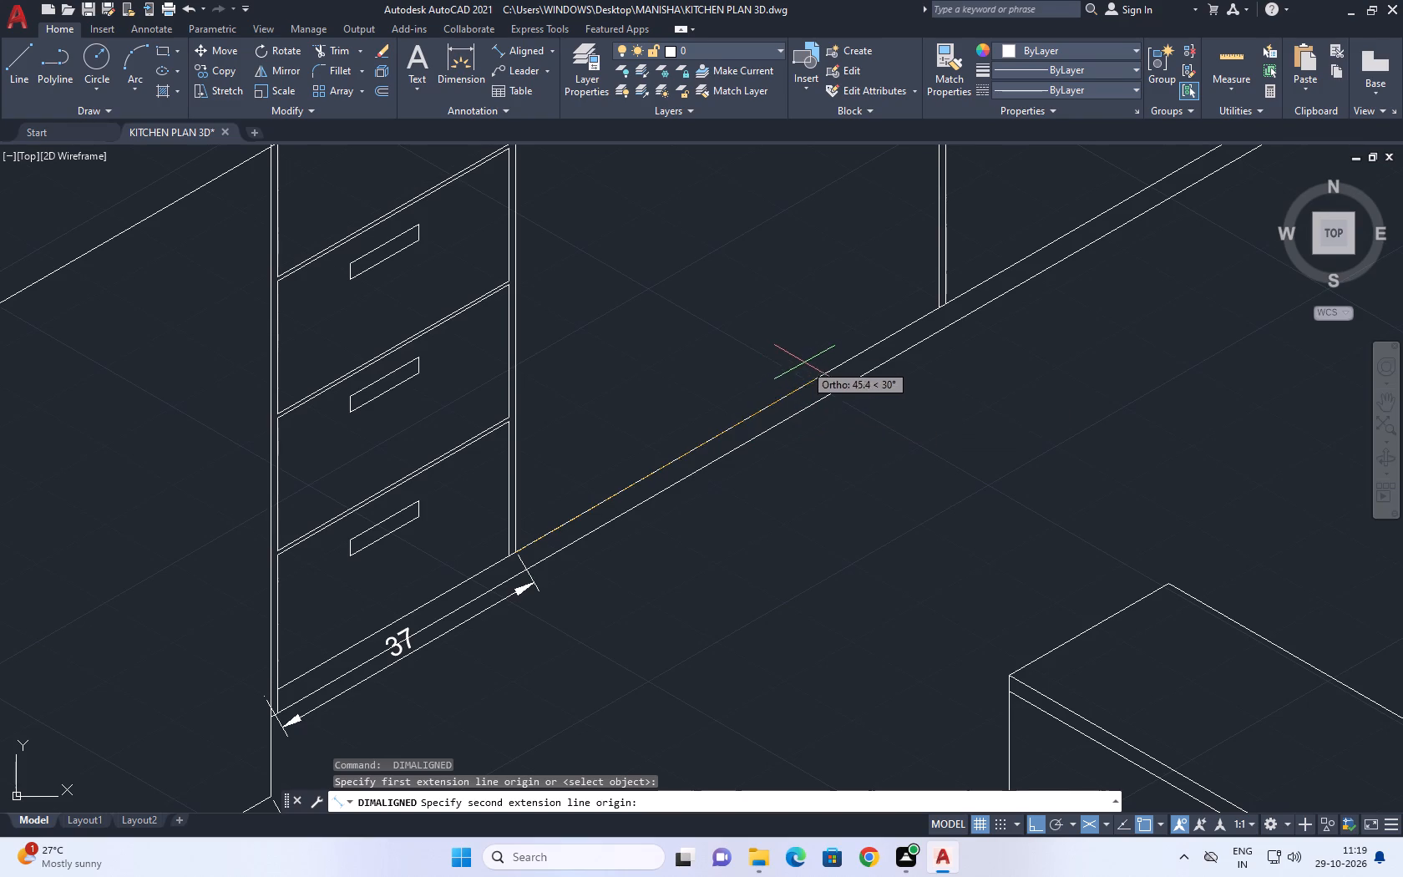
pyautogui.write('10')
pyautogui.press('2')
pyautogui.press('Return')
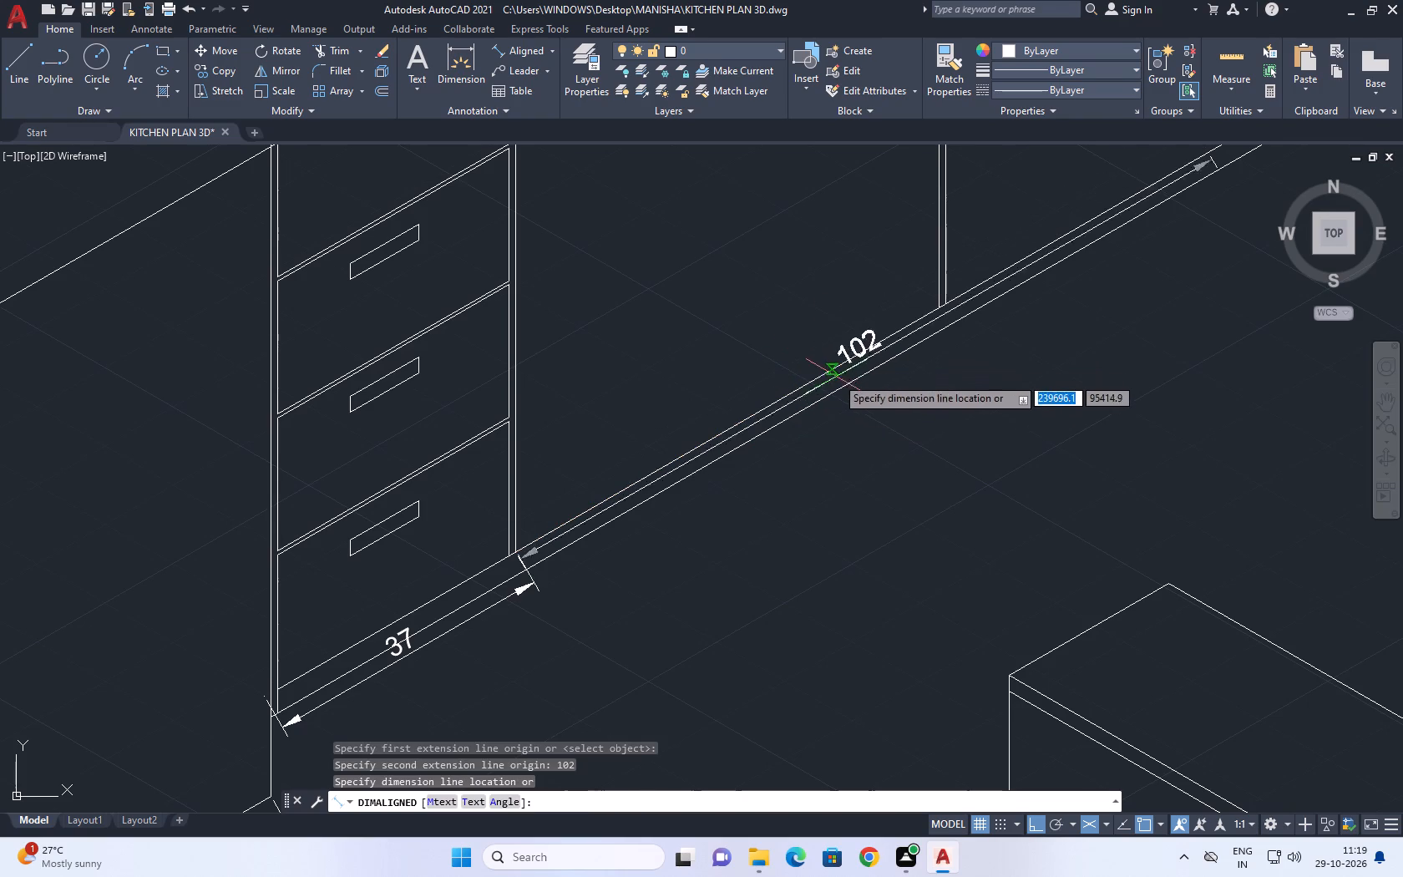
pyautogui.click(859, 401)
pyautogui.scroll(-2, 826, 393)
pyautogui.moveTo(1020, 369); pyautogui.dragTo(980, 472, button='middle')
pyautogui.scroll(-1, 984, 454)
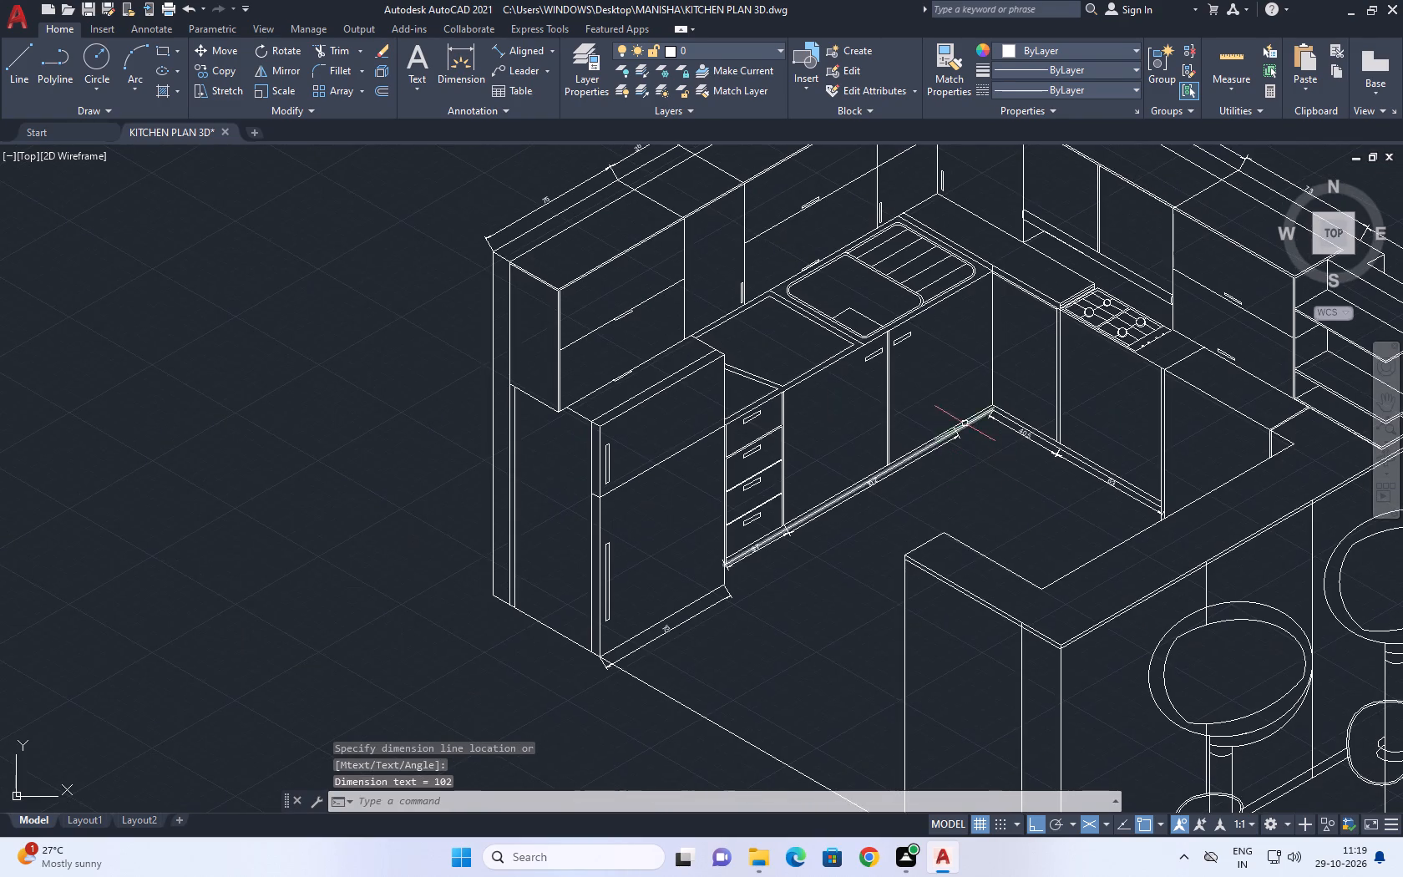
# Examine the base cabinet dimensions and then the whole kitchen layout with its counter, stools and wall cabinets.
pyautogui.moveTo(970, 409); pyautogui.dragTo(879, 277, button='middle')
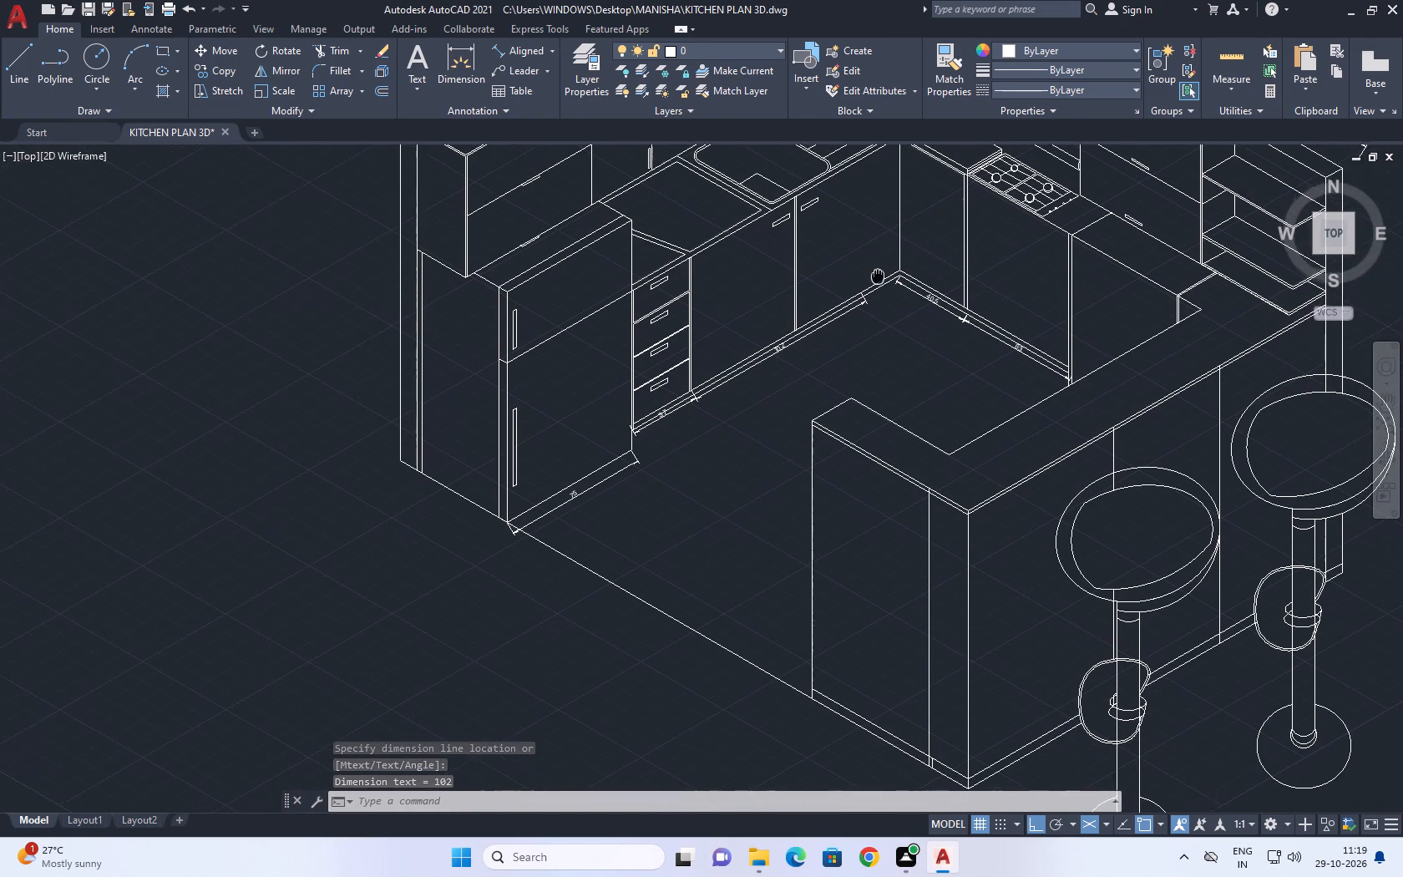
pyautogui.moveTo(879, 277); pyautogui.dragTo(883, 281, button='middle')
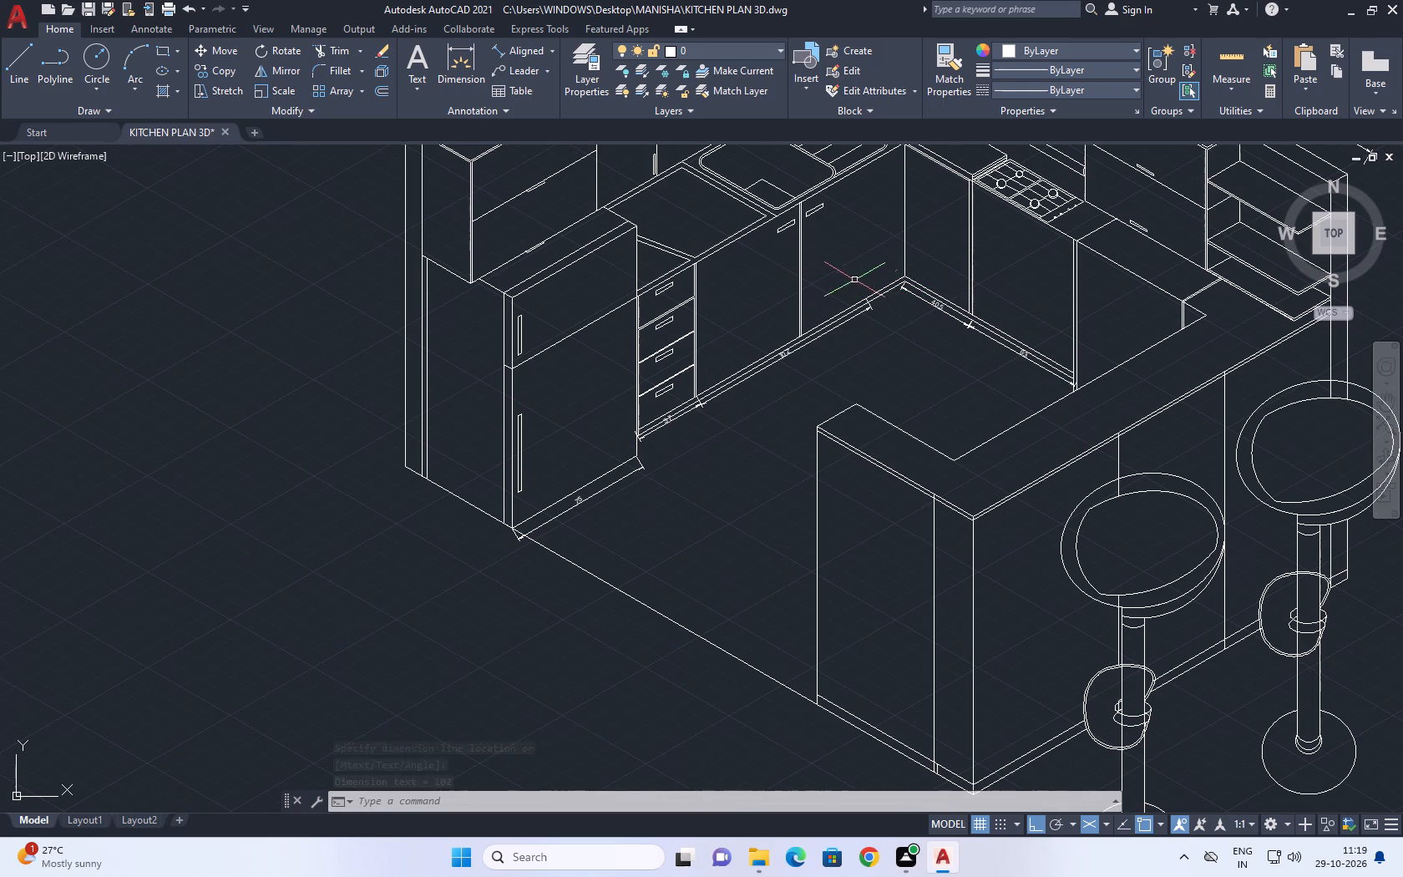
pyautogui.moveTo(851, 278); pyautogui.dragTo(992, 429, button='middle')
pyautogui.scroll(-2, 994, 429)
pyautogui.scroll(1, 1036, 415)
pyautogui.moveTo(1056, 397); pyautogui.dragTo(1053, 397, button='middle')
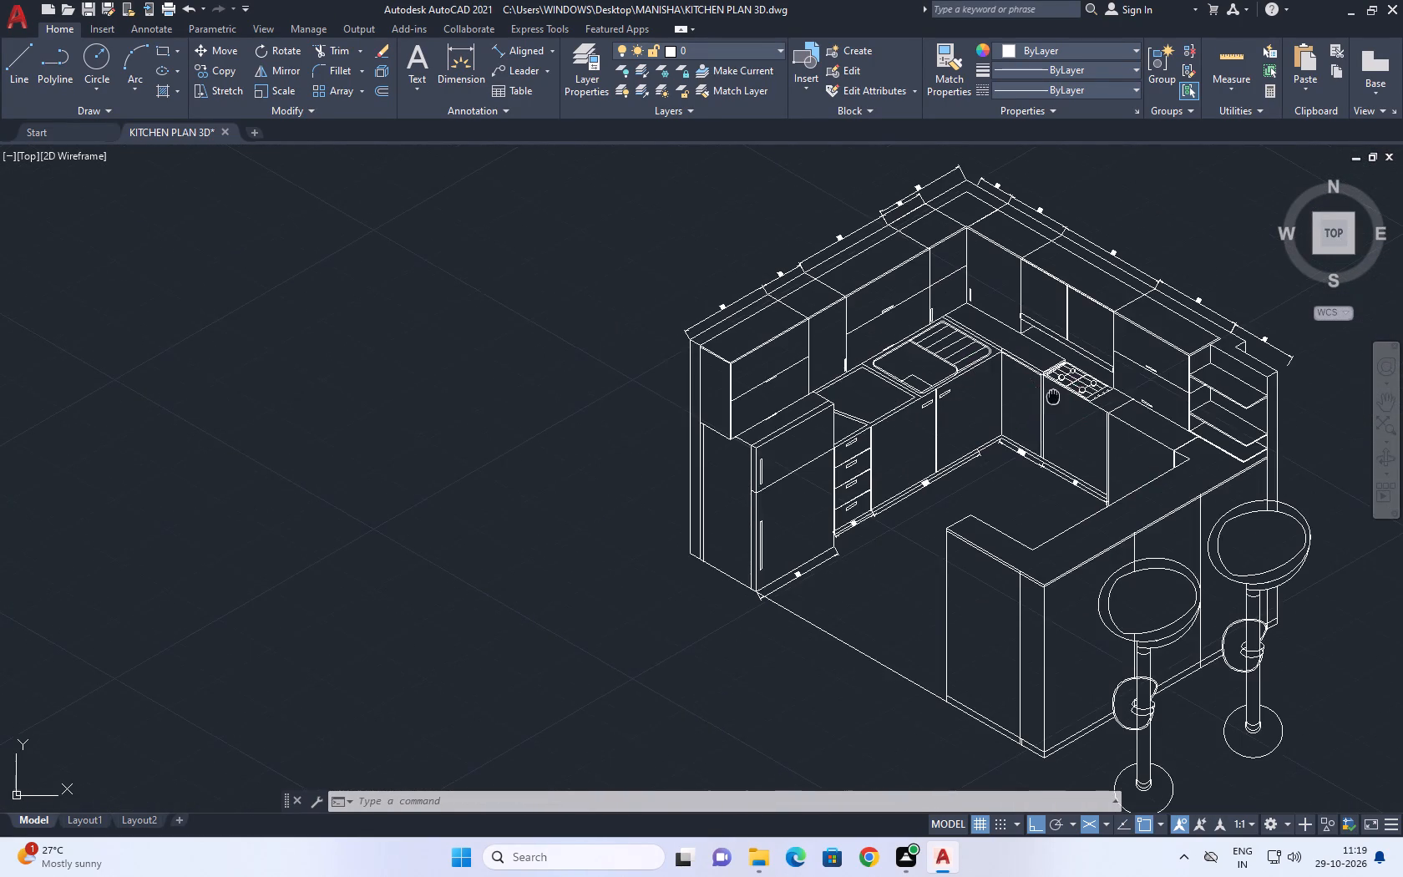
pyautogui.moveTo(1053, 397); pyautogui.dragTo(848, 412, button='middle')
pyautogui.middleClick(845, 410)
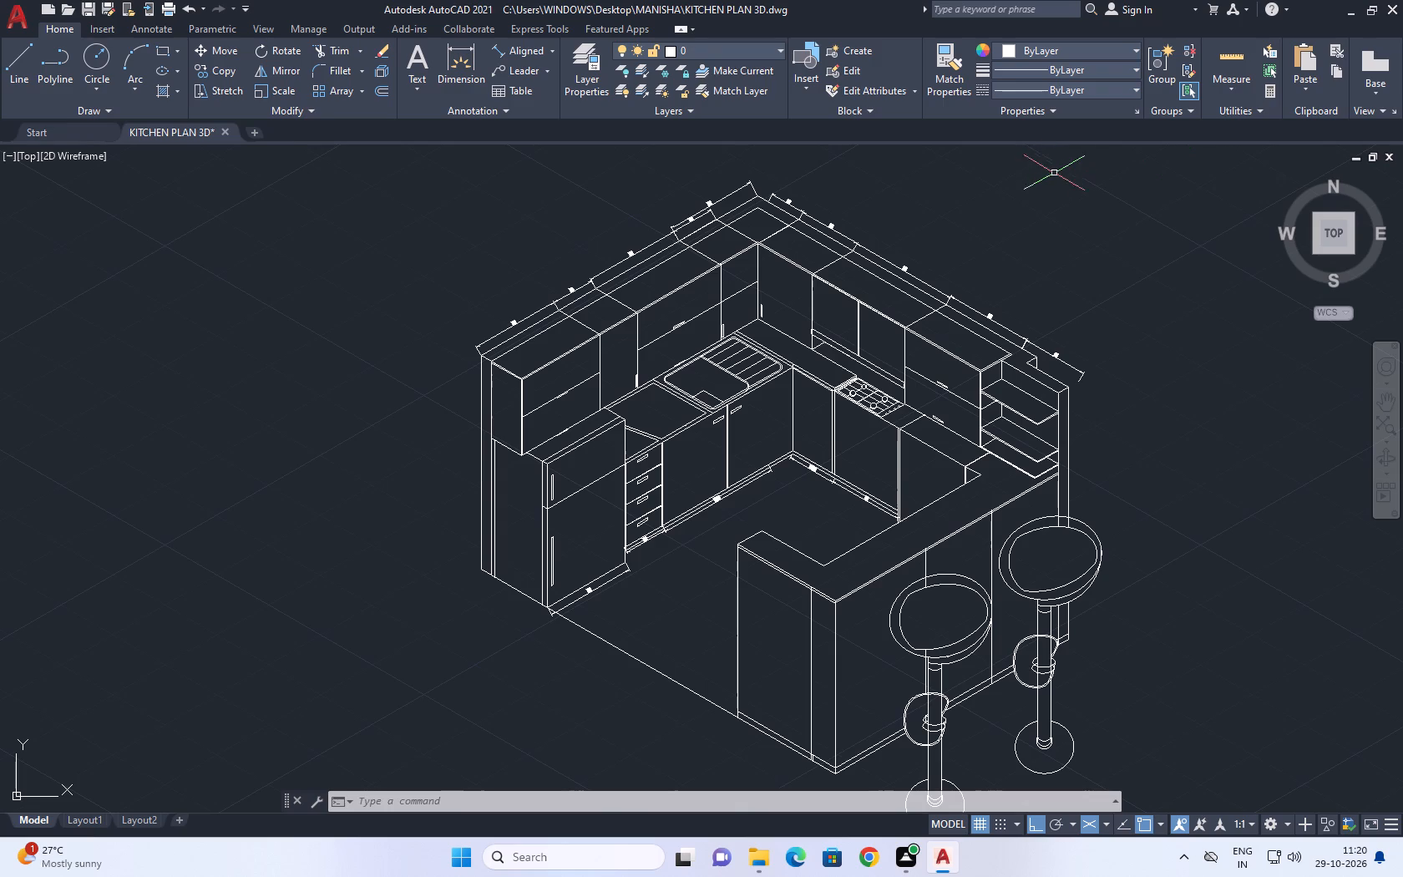
pyautogui.scroll(-1, 1020, 428)
pyautogui.moveTo(975, 388); pyautogui.dragTo(703, 337, button='middle')
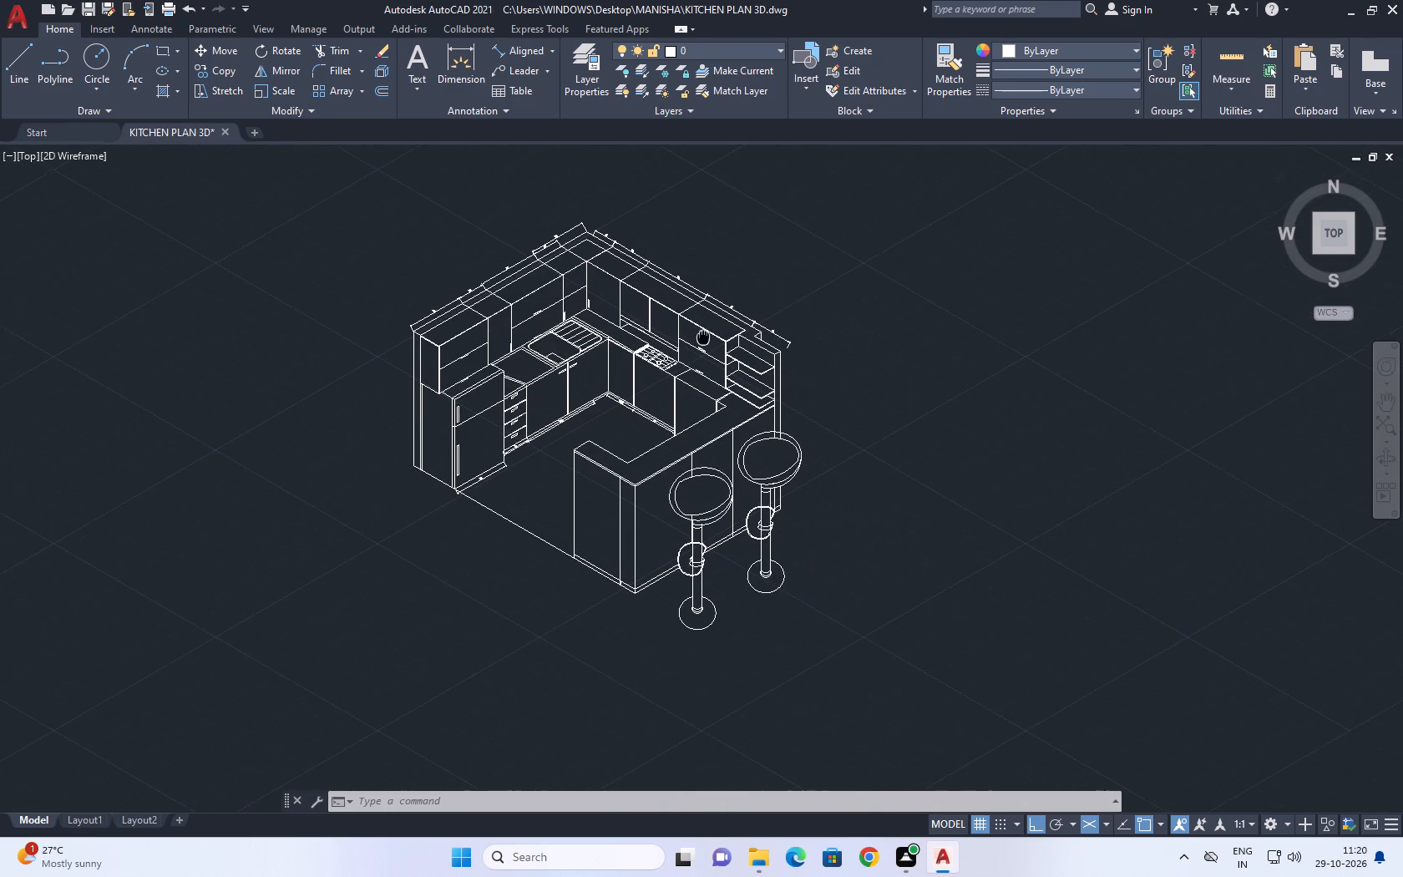
pyautogui.moveTo(703, 337); pyautogui.dragTo(701, 337, button='middle')
pyautogui.moveTo(897, 573); pyautogui.dragTo(809, 459, button='middle')
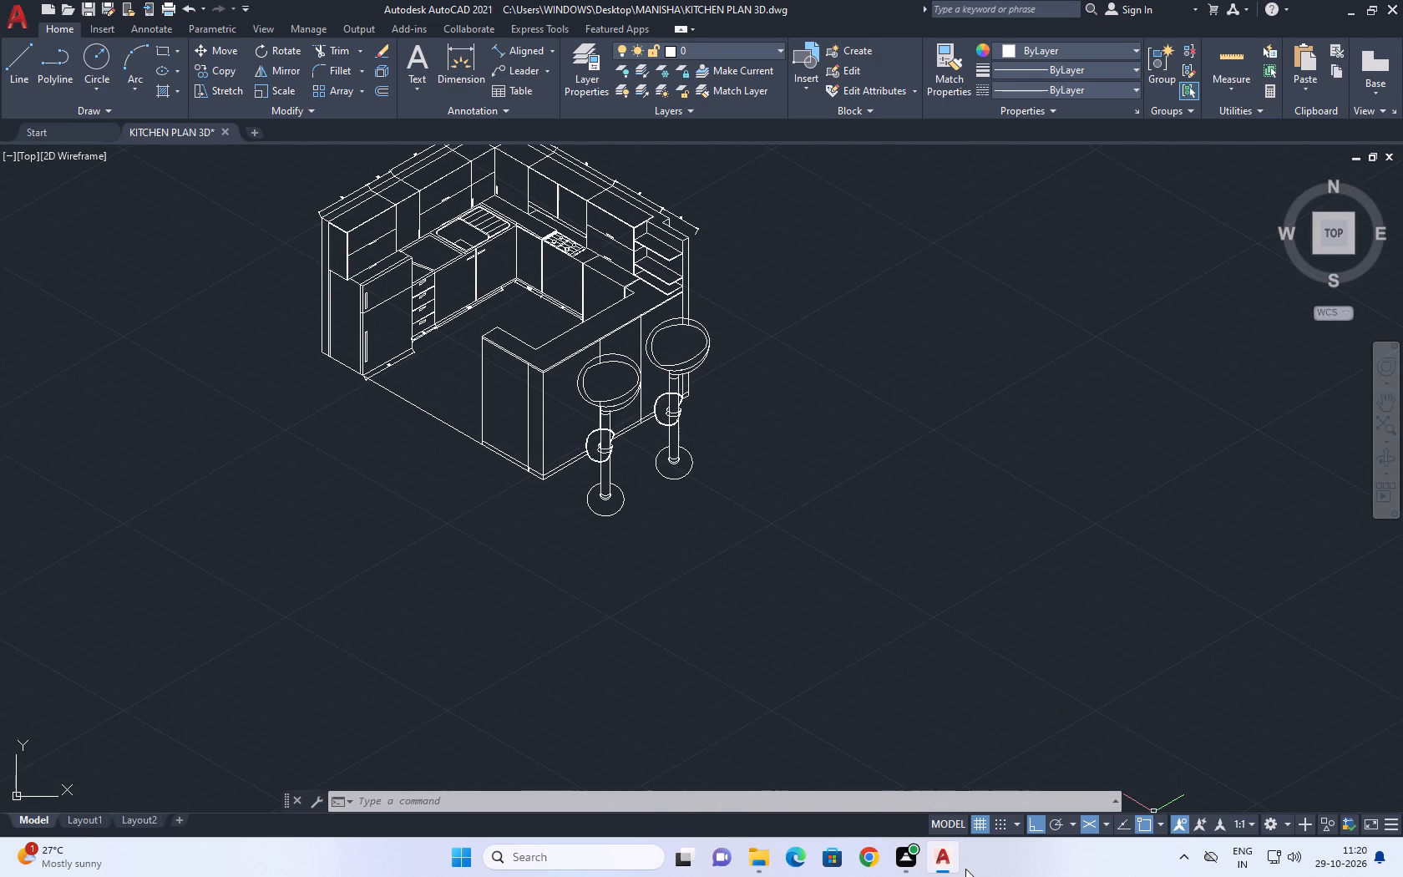
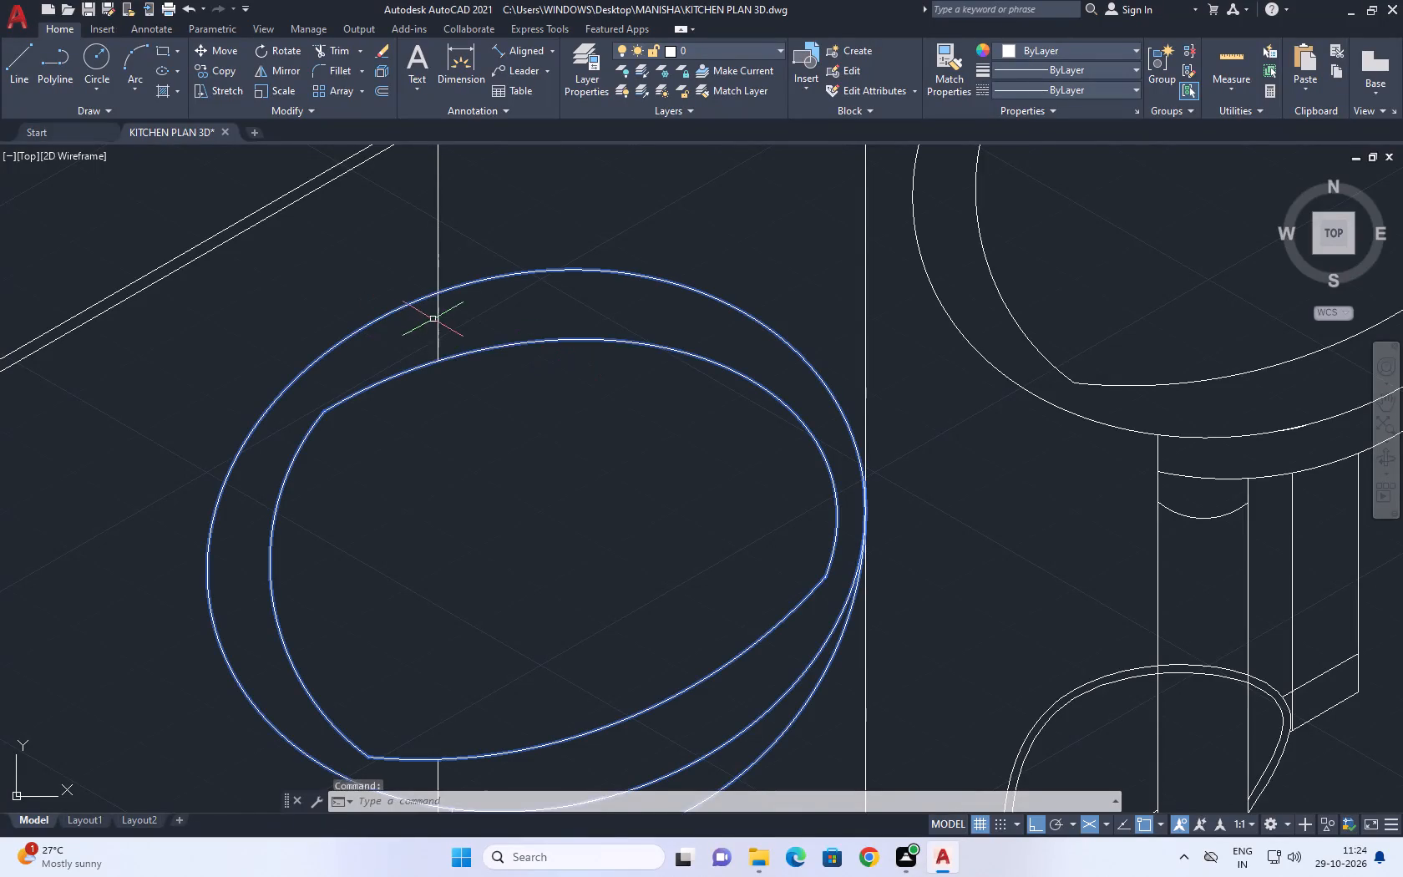
# Shorten the counter front's vertical line above the nearer stool so it ends at the seat's outer outline.
pyautogui.doubleClick(439, 322)
pyautogui.click(419, 326)
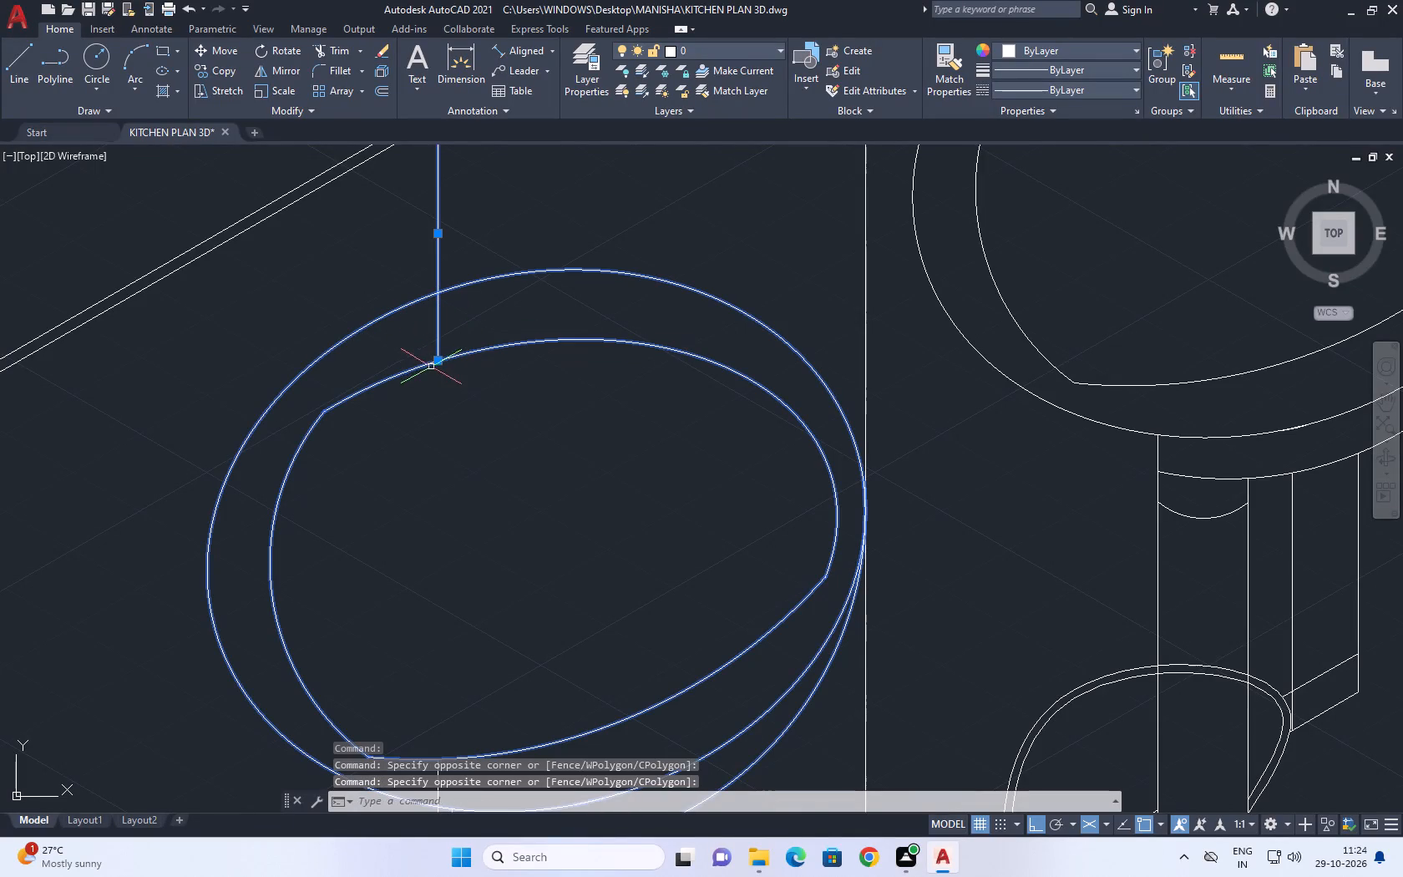
pyautogui.click(434, 362)
pyautogui.click(437, 291)
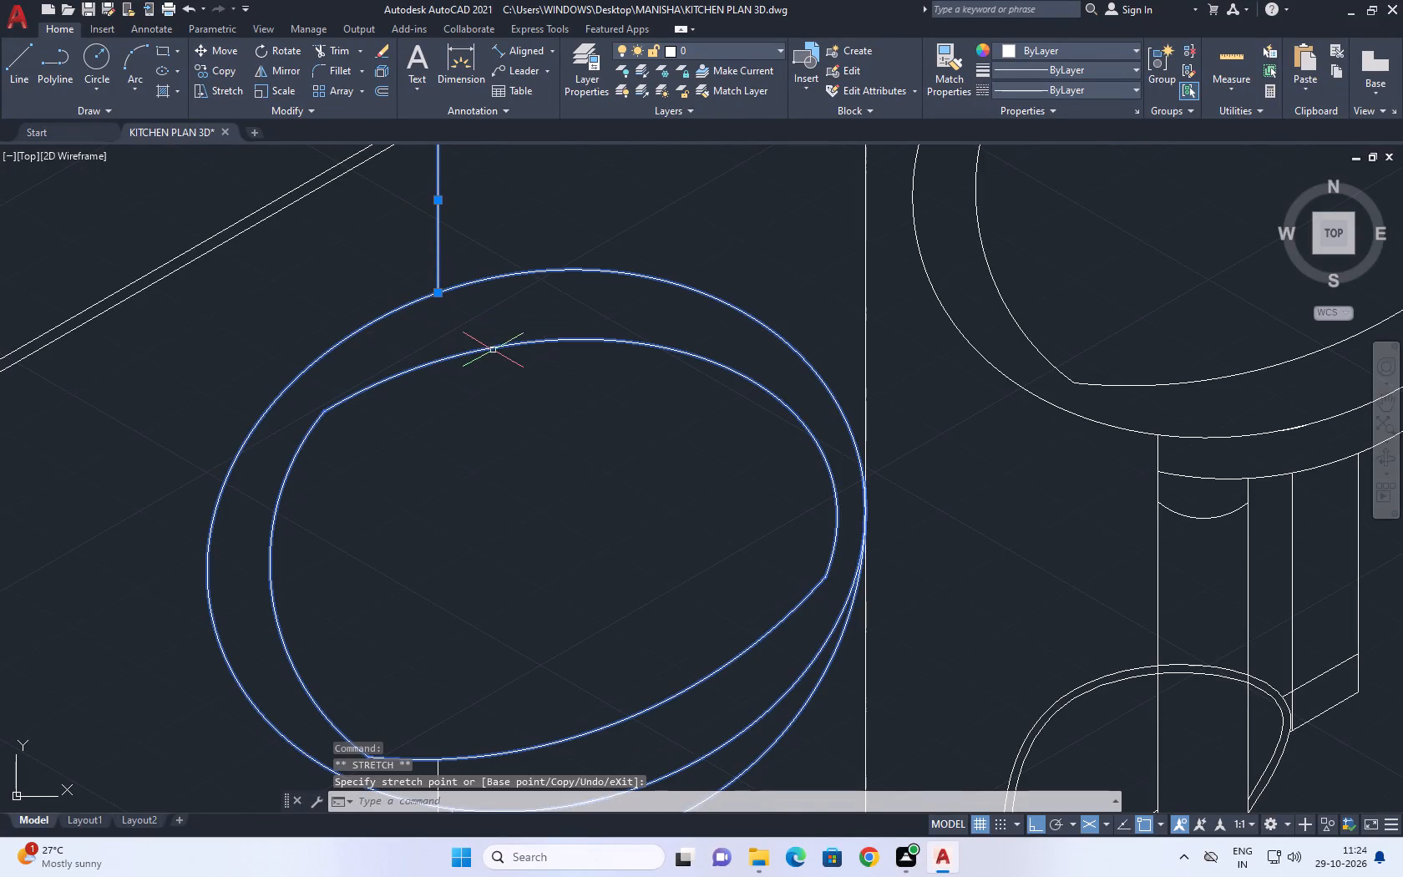
pyautogui.rightClick(494, 348)
pyautogui.click(555, 613)
# Trim the two vertical wall-edge lines back to the outer outline of the farther stool's seat.
pyautogui.scroll(-3, 500, 518)
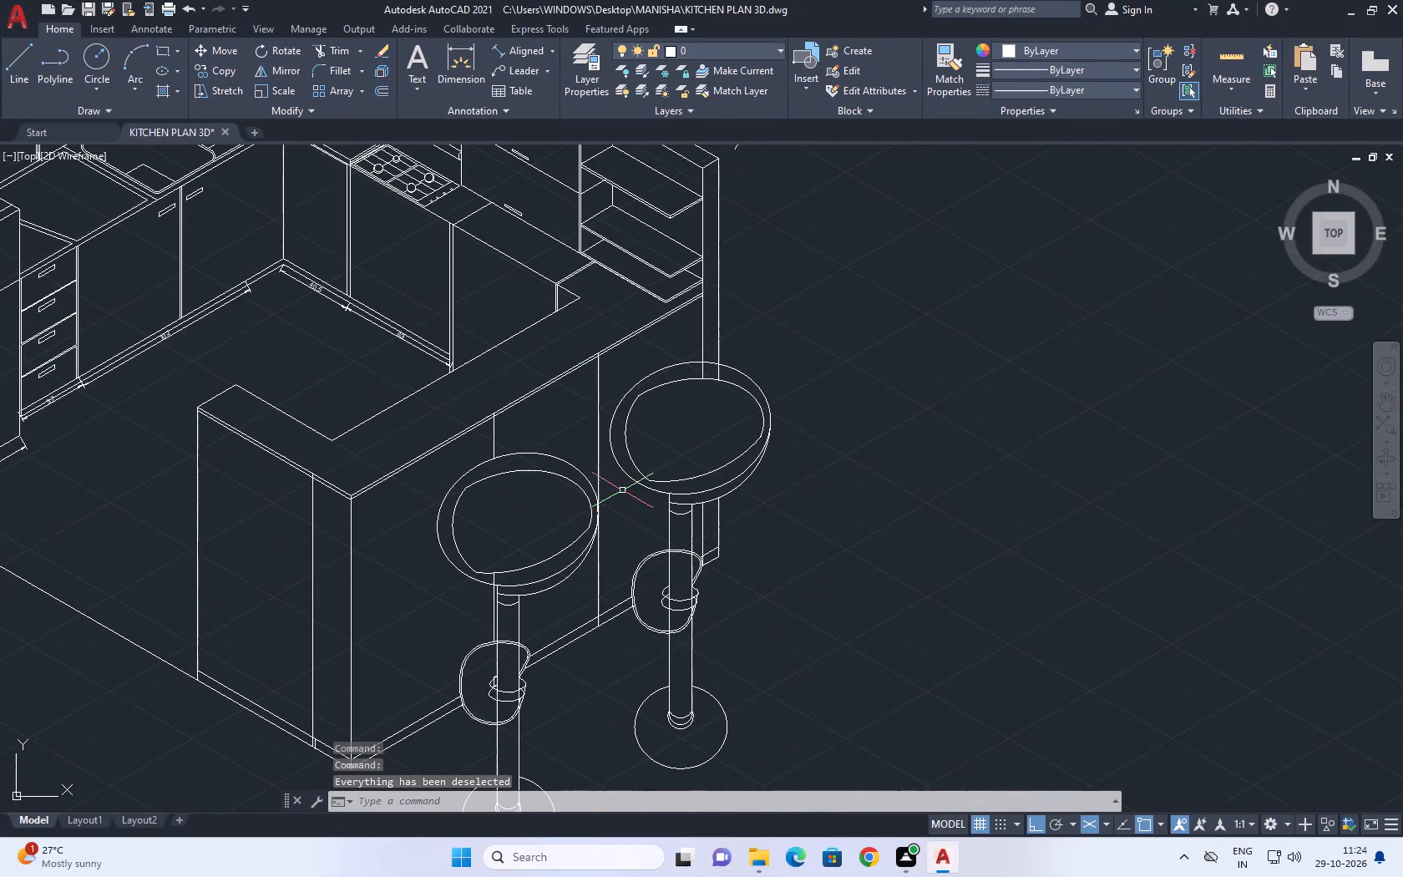
pyautogui.moveTo(623, 489); pyautogui.dragTo(631, 504, button='middle')
pyautogui.click(337, 49)
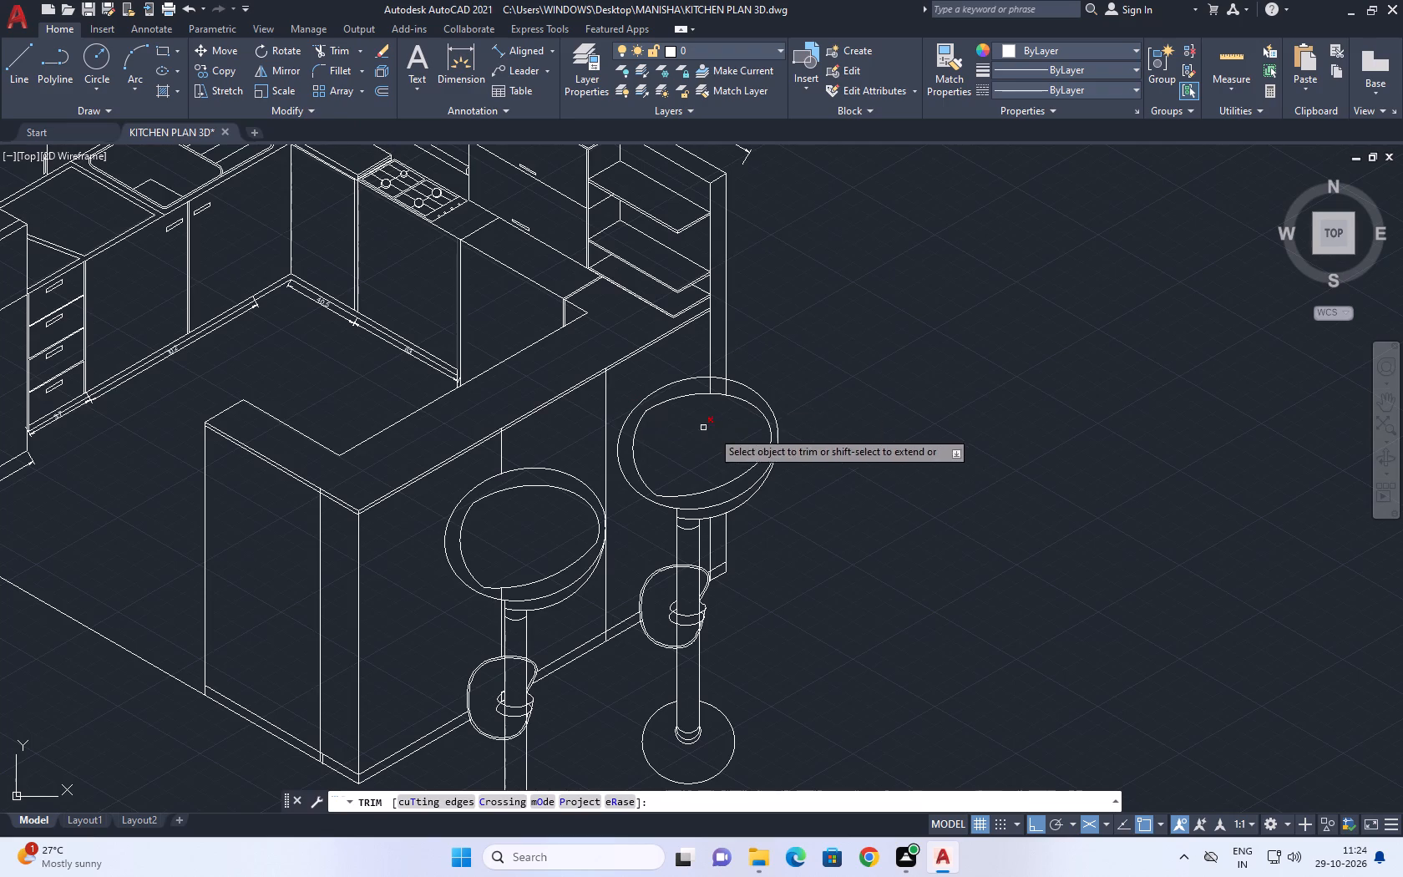
pyautogui.scroll(4, 734, 418)
pyautogui.click(732, 264)
pyautogui.click(541, 230)
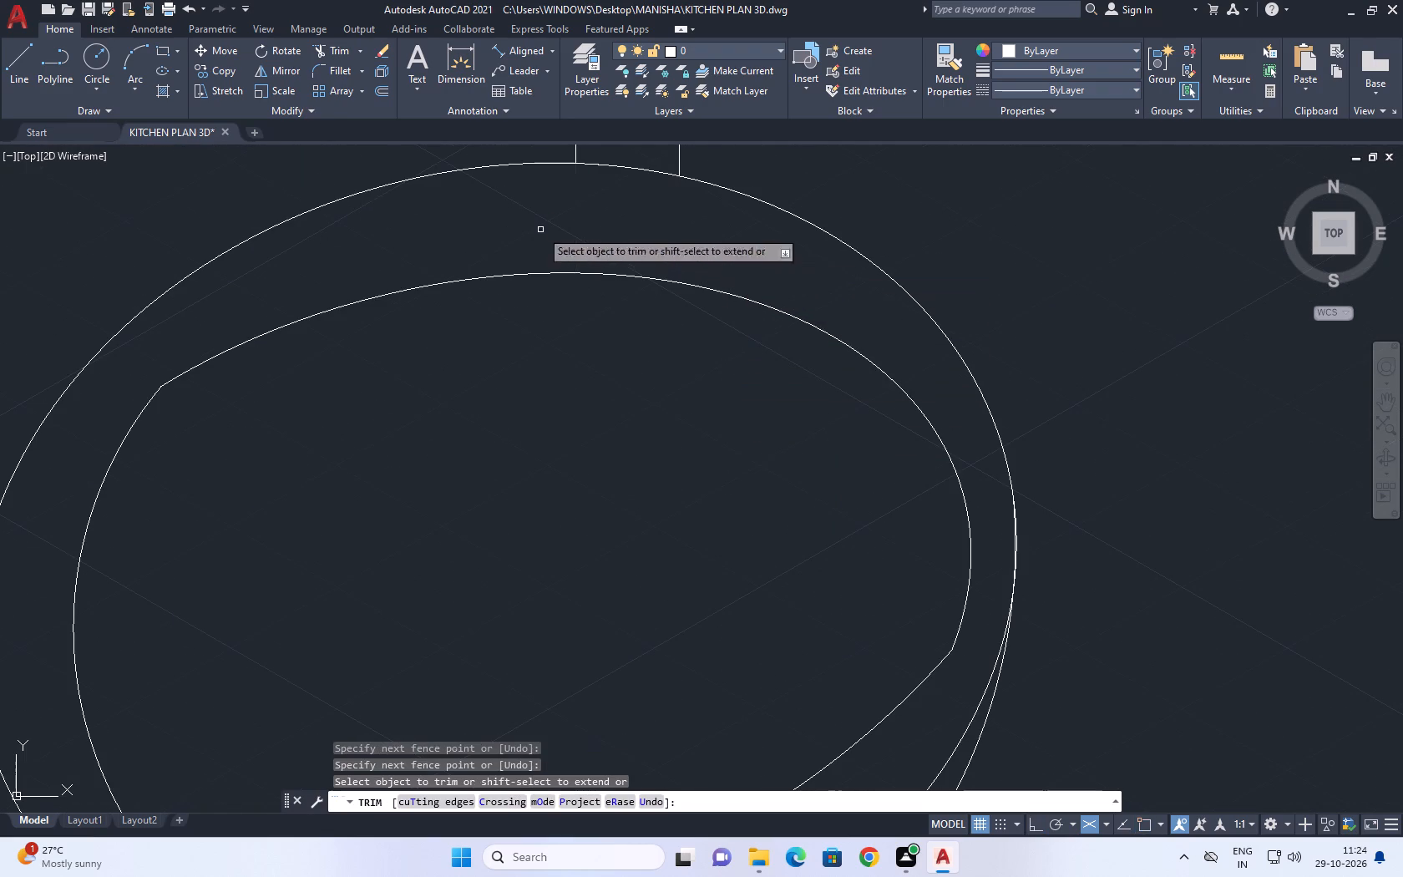
pyautogui.rightClick(515, 367)
pyautogui.click(544, 403)
# Shorten the counter front's vertical line below the nearer stool's seat so its upper end meets the seat's lower outline.
pyautogui.scroll(-7, 646, 393)
pyautogui.middleClick(636, 501)
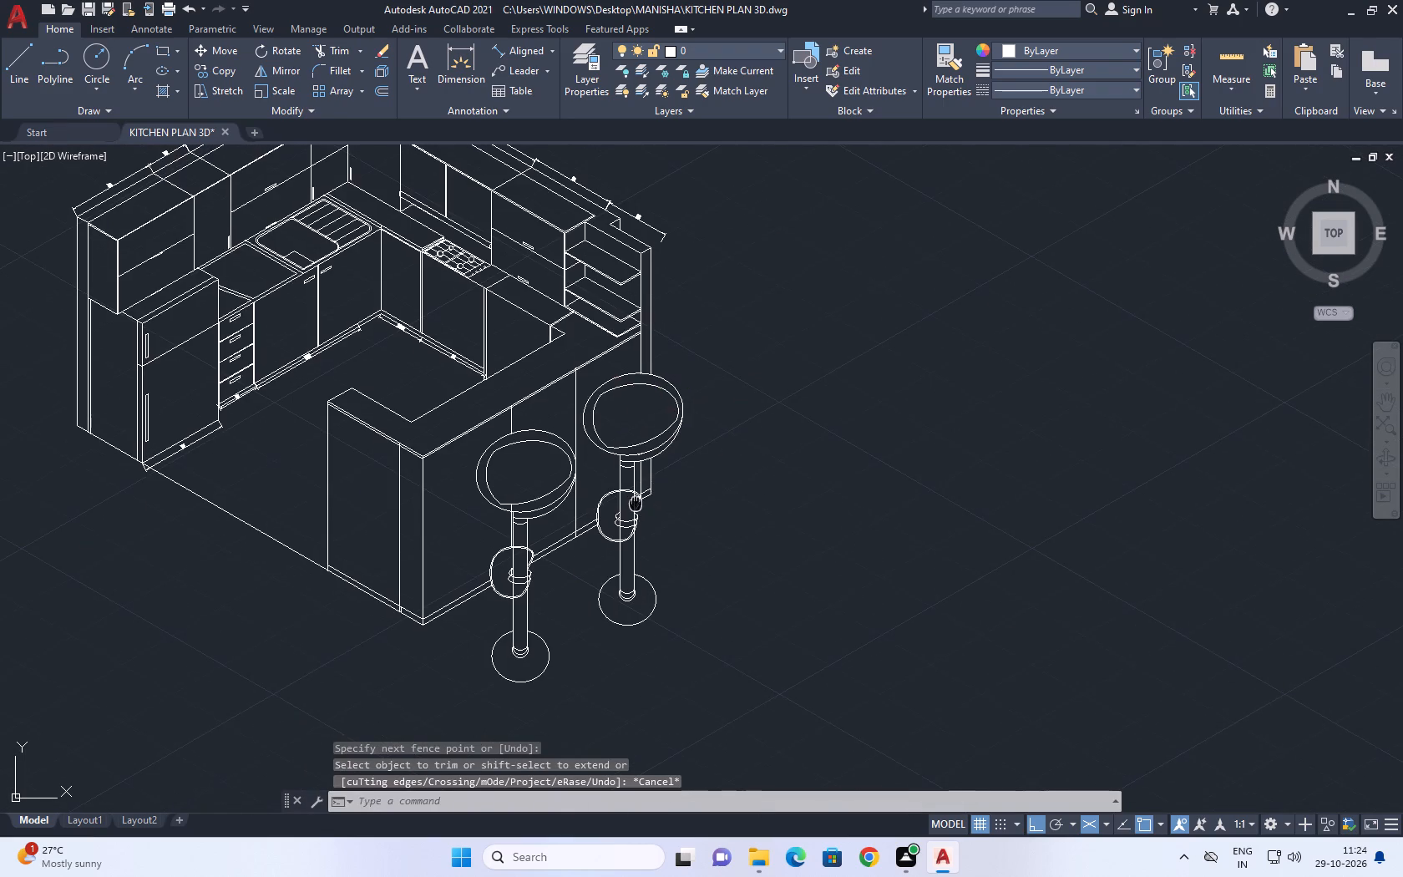
pyautogui.scroll(2, 634, 499)
pyautogui.moveTo(636, 528); pyautogui.dragTo(648, 555, button='middle')
pyautogui.moveTo(610, 473); pyautogui.dragTo(612, 474, button='middle')
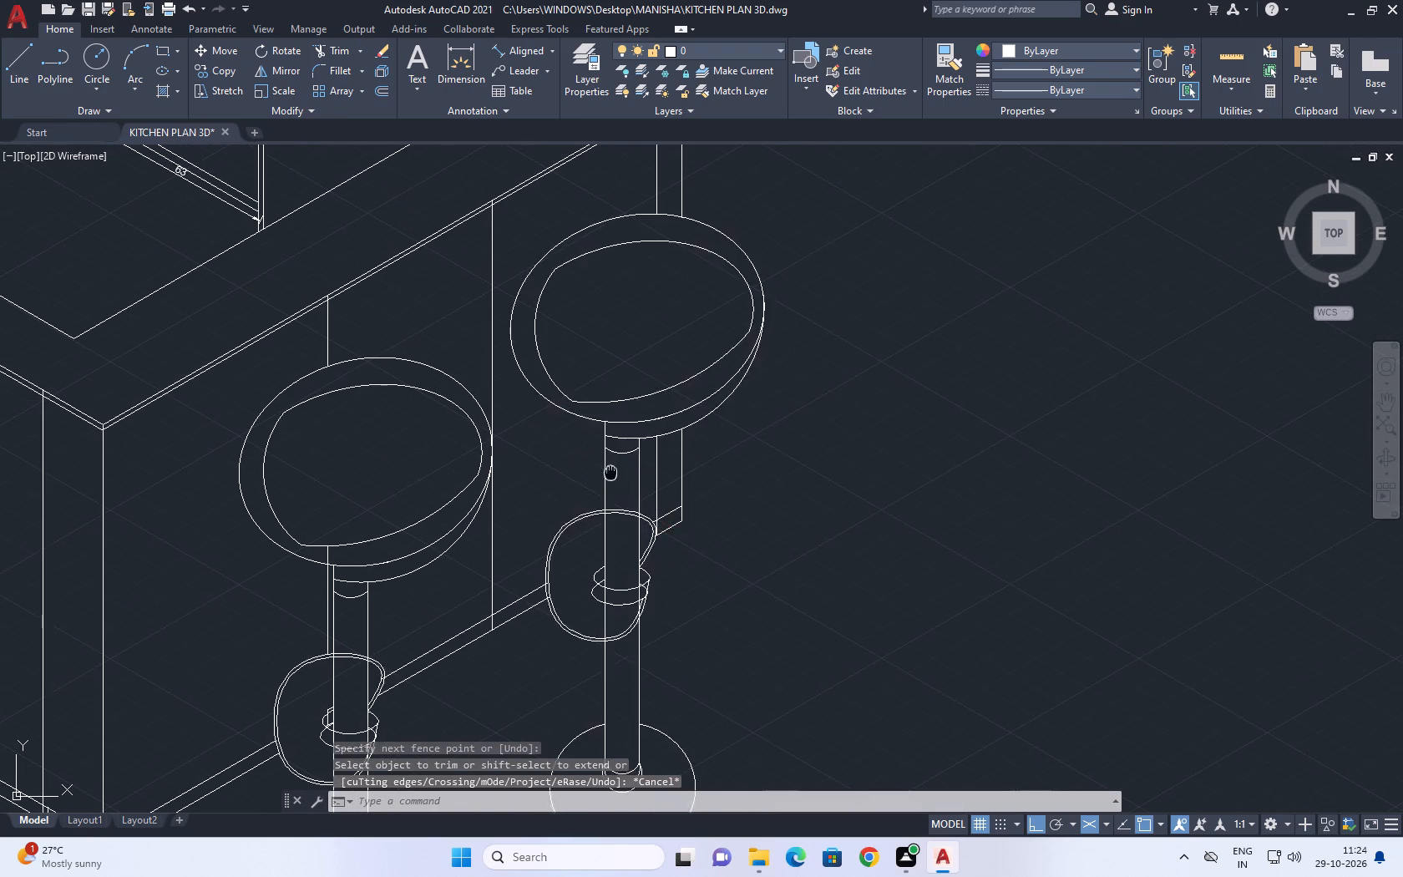
pyautogui.moveTo(612, 474); pyautogui.dragTo(817, 472, button='middle')
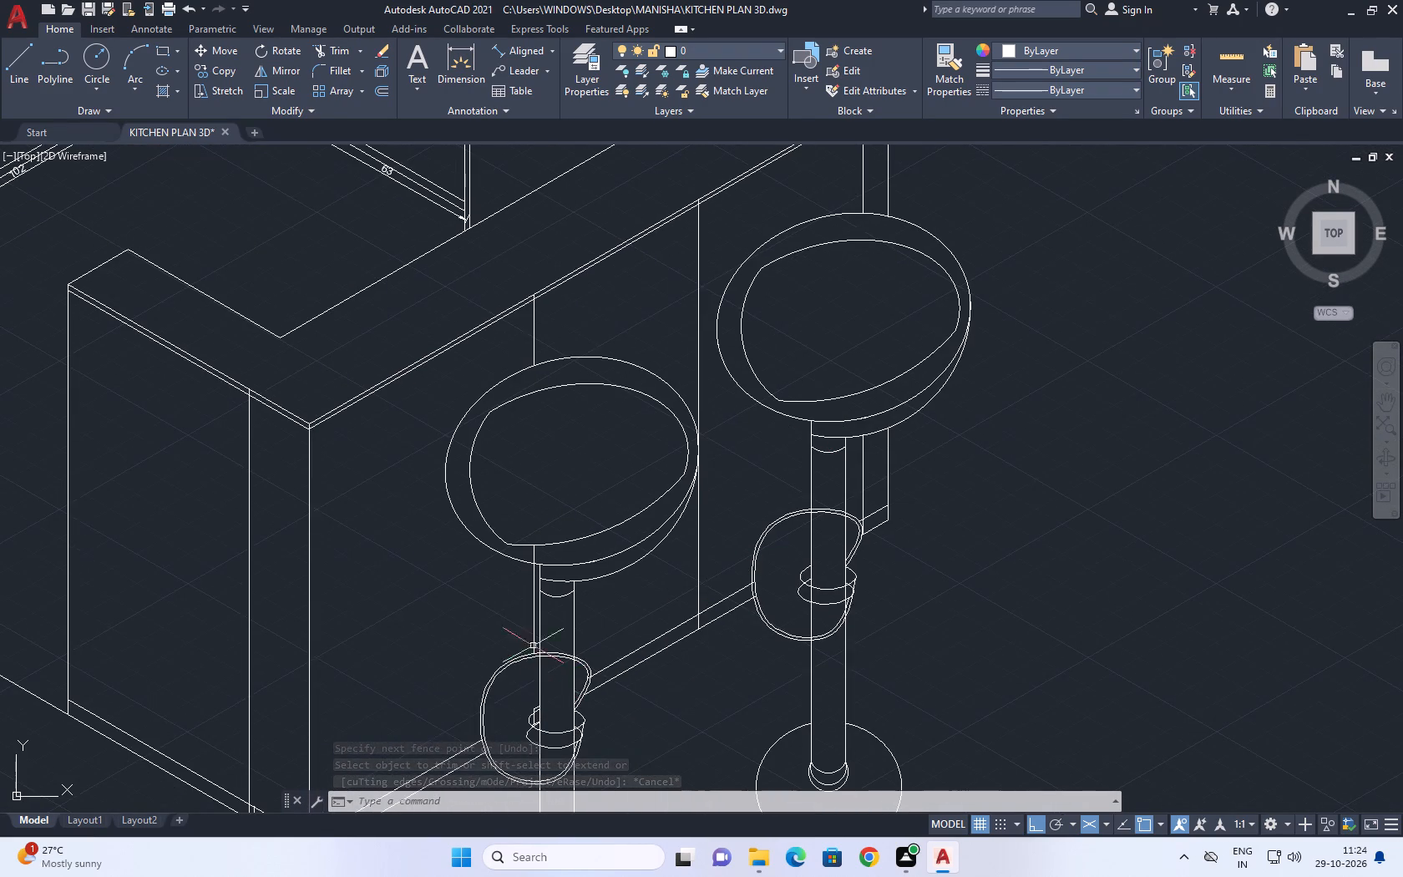
pyautogui.scroll(2, 527, 595)
pyautogui.click(547, 526)
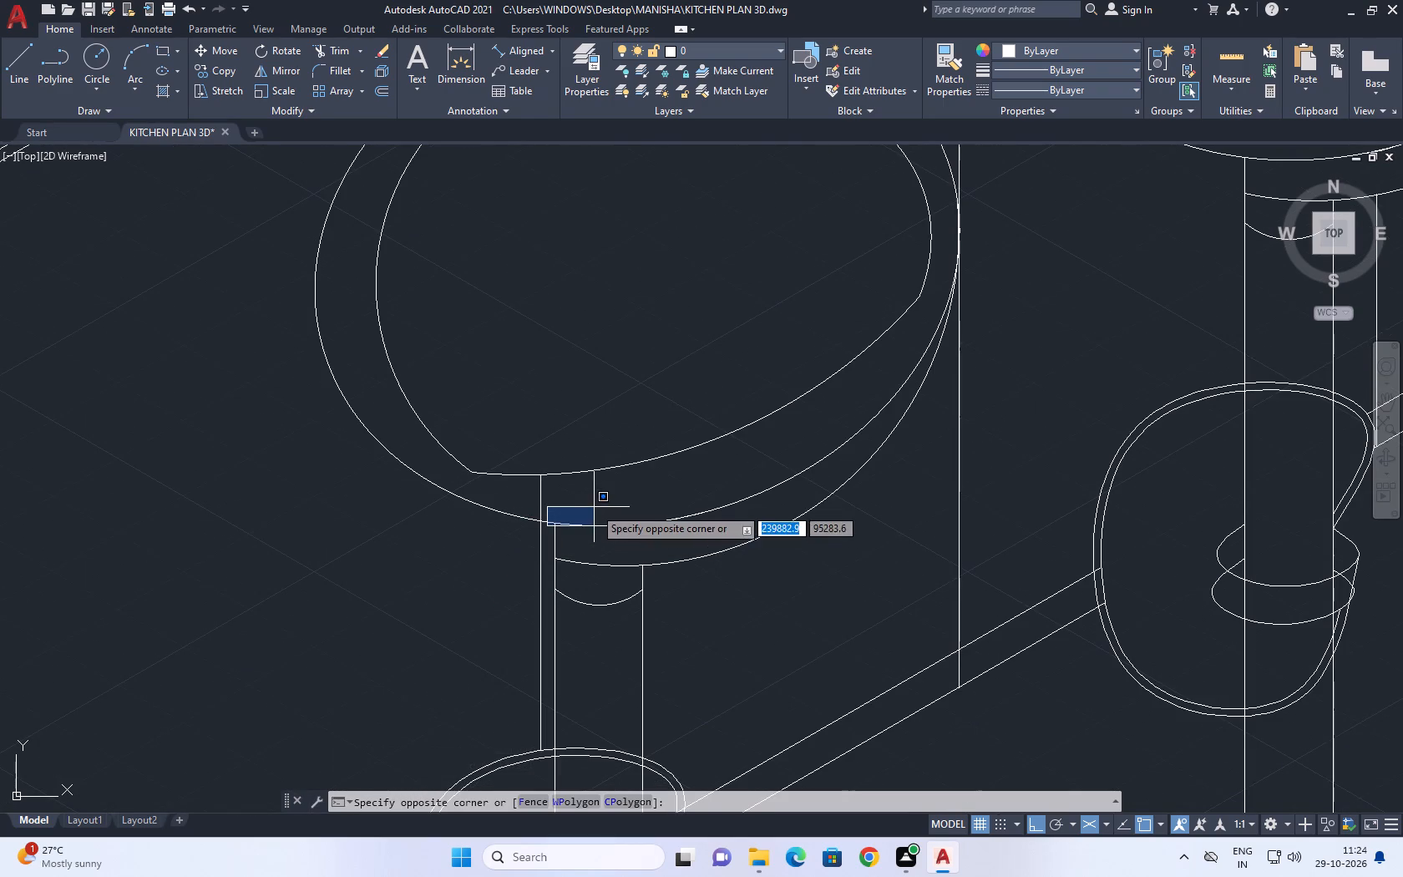
pyautogui.click(594, 507)
pyautogui.moveTo(543, 478); pyautogui.dragTo(543, 486)
pyautogui.click(541, 473)
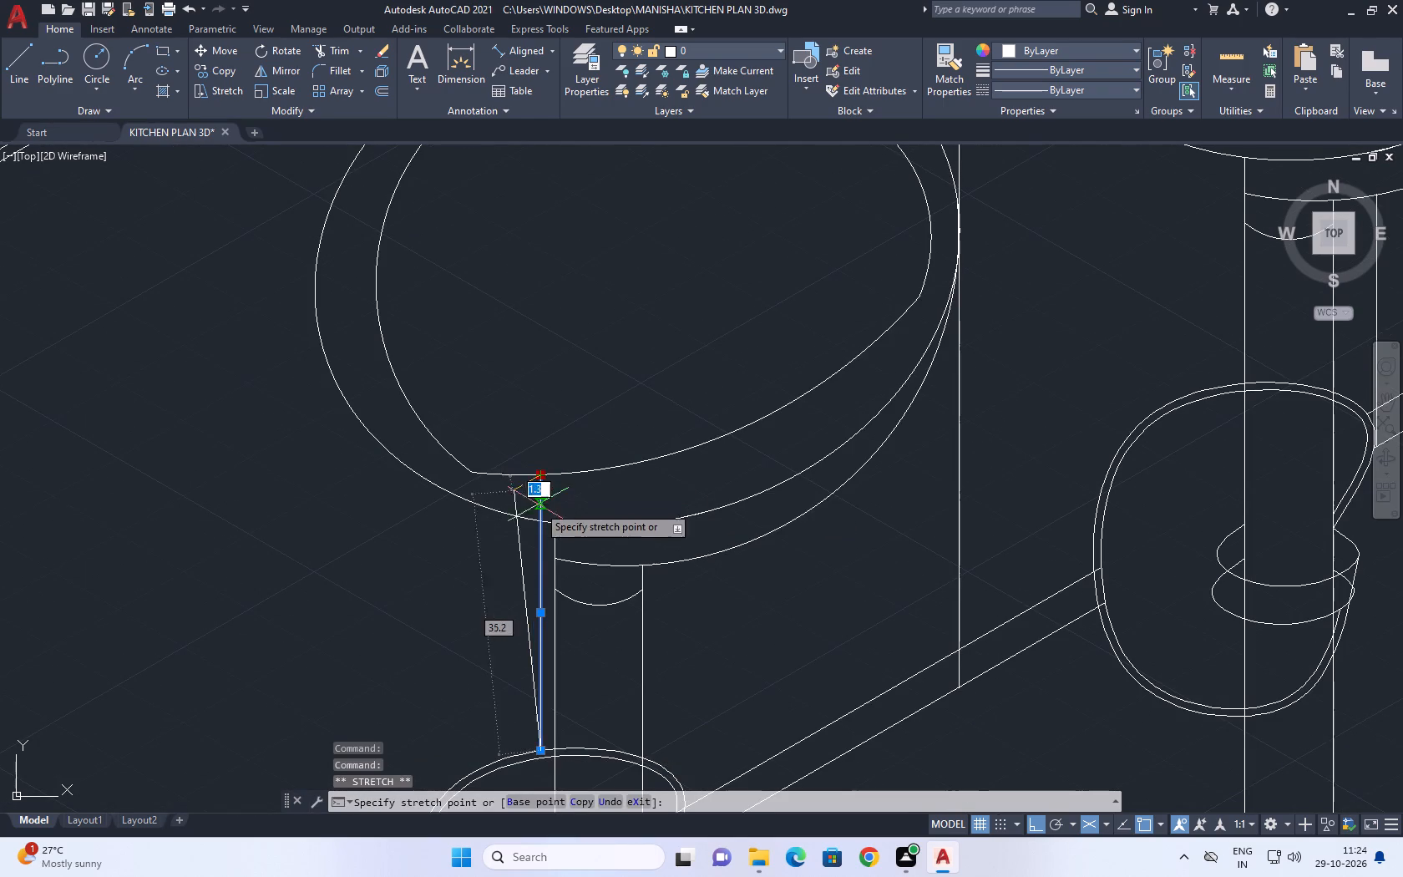
pyautogui.click(542, 522)
pyautogui.rightClick(600, 418)
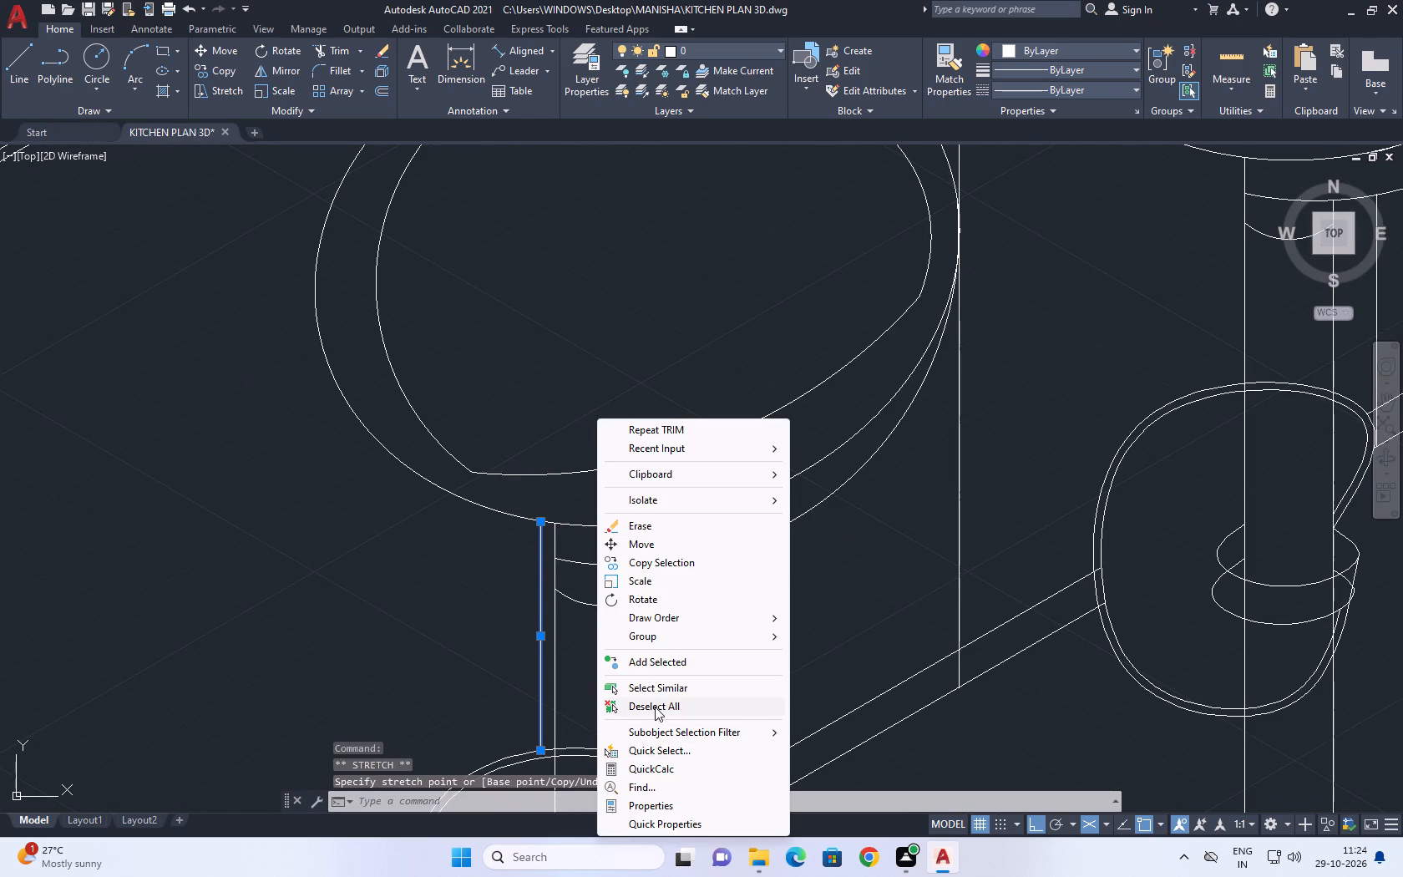
pyautogui.click(655, 707)
# Erase the aligned dimension 102 along the base of the sink cabinets.
pyautogui.scroll(-2, 675, 658)
pyautogui.moveTo(694, 612); pyautogui.dragTo(566, 621, button='middle')
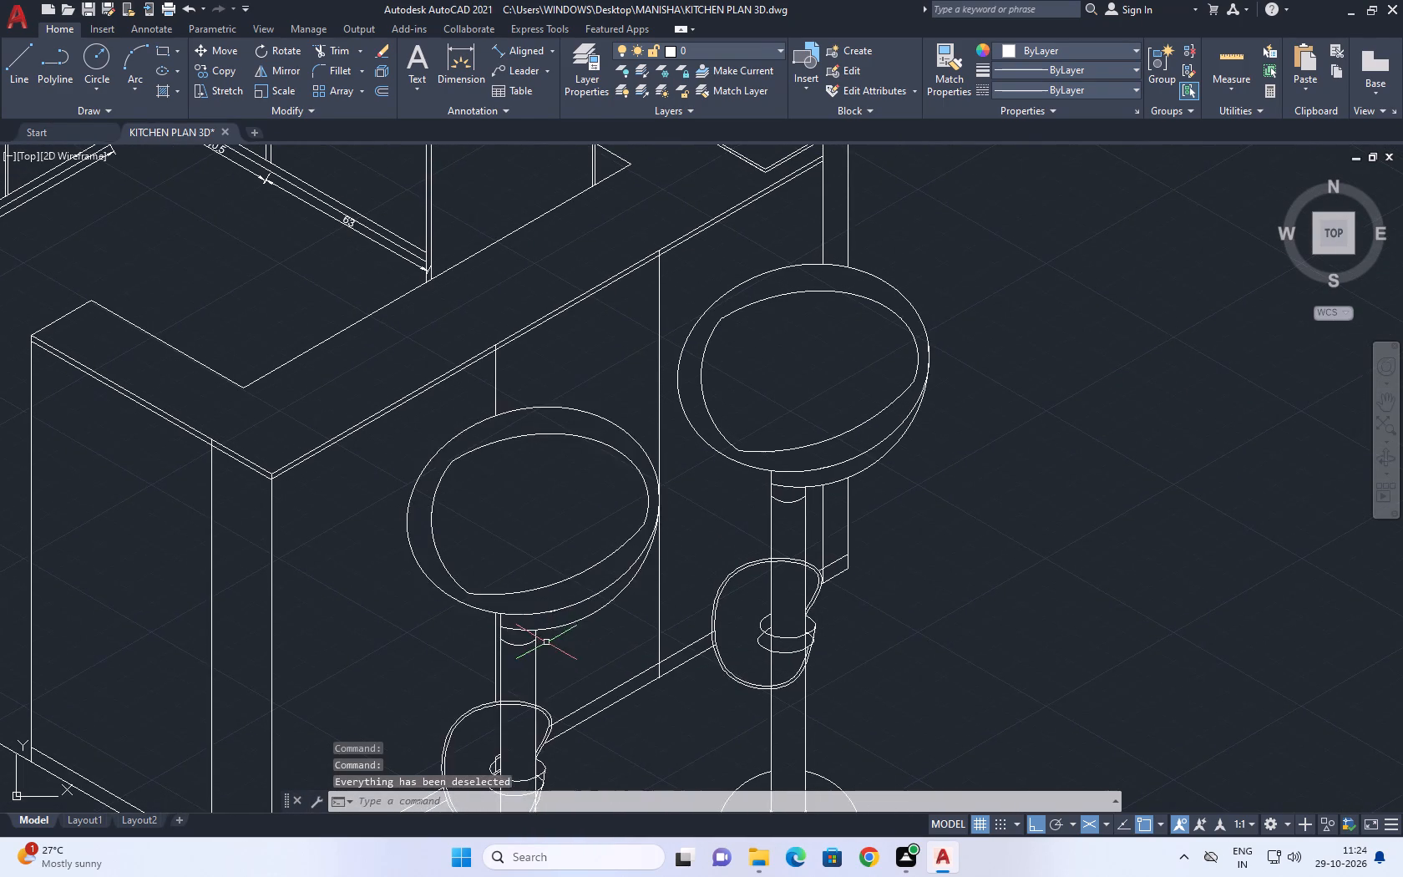
pyautogui.scroll(-3, 587, 587)
pyautogui.moveTo(524, 475); pyautogui.dragTo(523, 503, button='middle')
pyautogui.scroll(3, 497, 510)
pyautogui.moveTo(425, 606); pyautogui.dragTo(468, 639, button='middle')
pyautogui.scroll(5, 428, 657)
pyautogui.click(388, 616)
pyautogui.click(372, 667)
pyautogui.rightClick(433, 626)
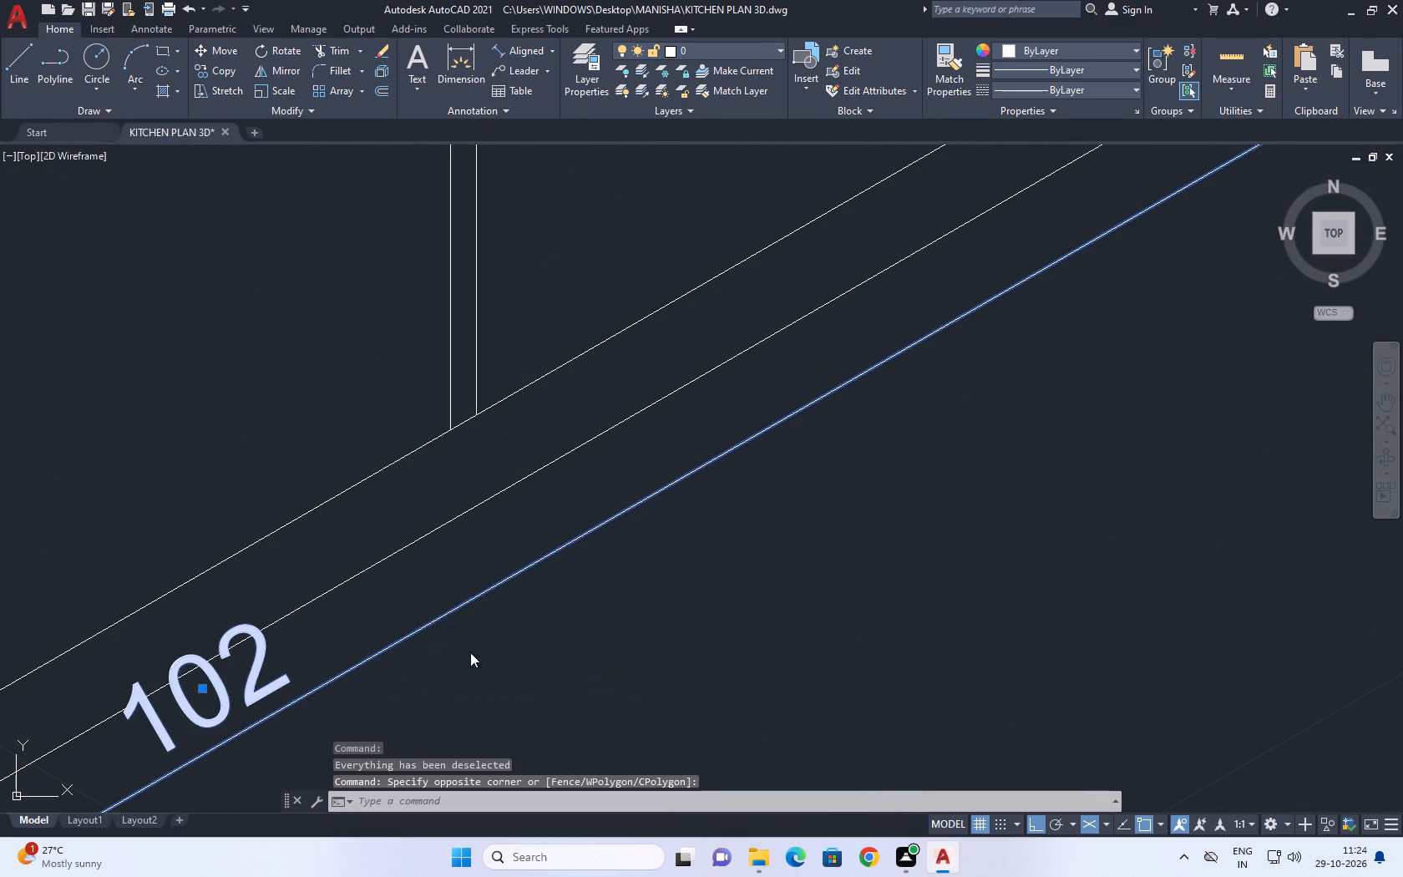
pyautogui.click(503, 317)
# Check the breakfast counter top's width near the stove-side cabinet with a trial aligned dimension, without placing it.
pyautogui.scroll(-5, 534, 486)
pyautogui.moveTo(680, 443); pyautogui.dragTo(685, 529, button='middle')
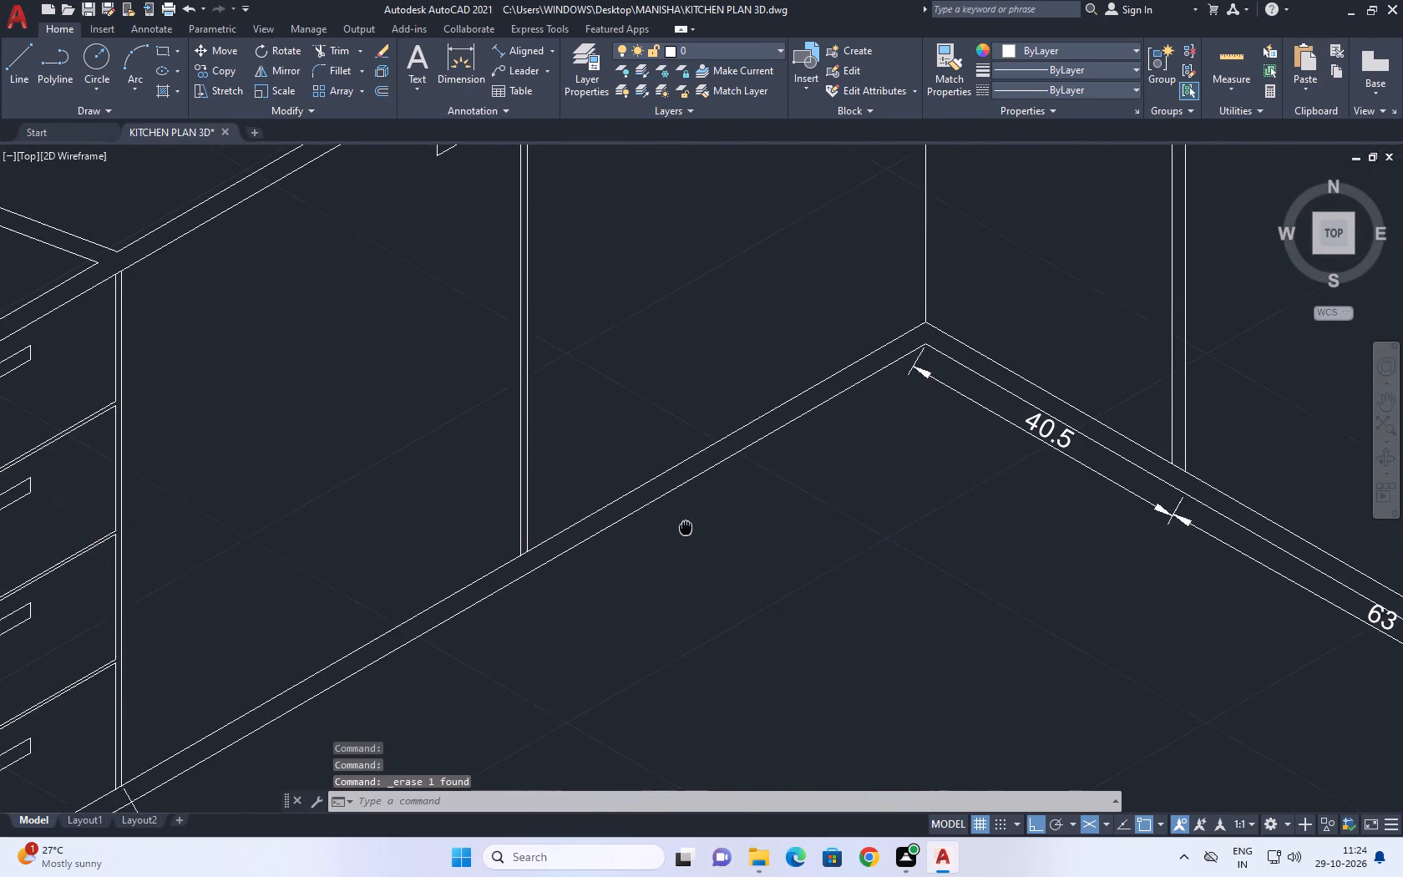
pyautogui.moveTo(685, 529); pyautogui.dragTo(673, 535, button='middle')
pyautogui.scroll(-1, 250, 482)
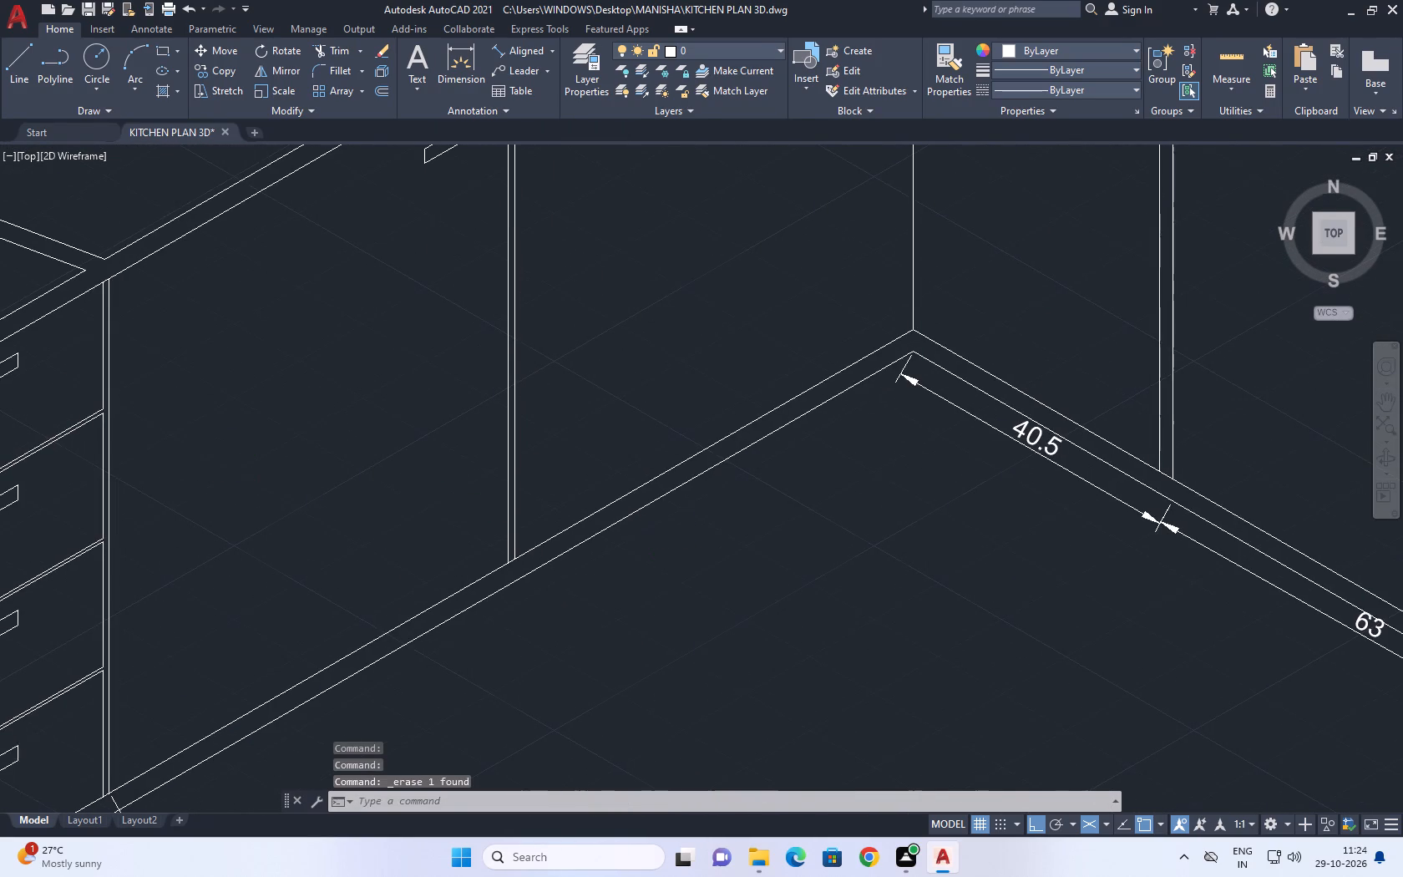
pyautogui.scroll(-2, 266, 491)
pyautogui.click(527, 44)
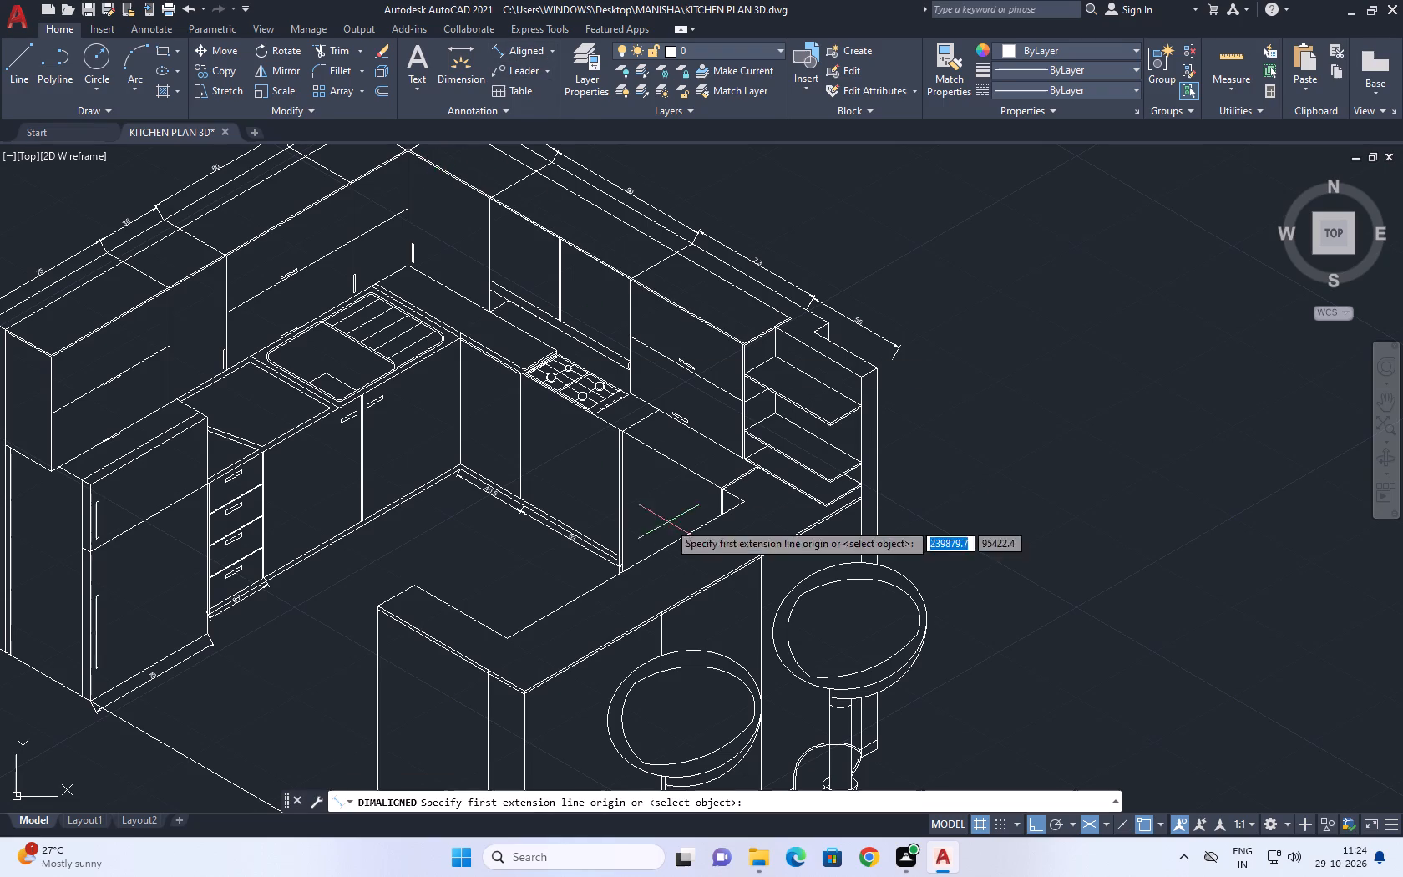
pyautogui.moveTo(665, 520); pyautogui.dragTo(594, 430, button='middle')
pyautogui.scroll(3, 533, 491)
pyautogui.click(530, 499)
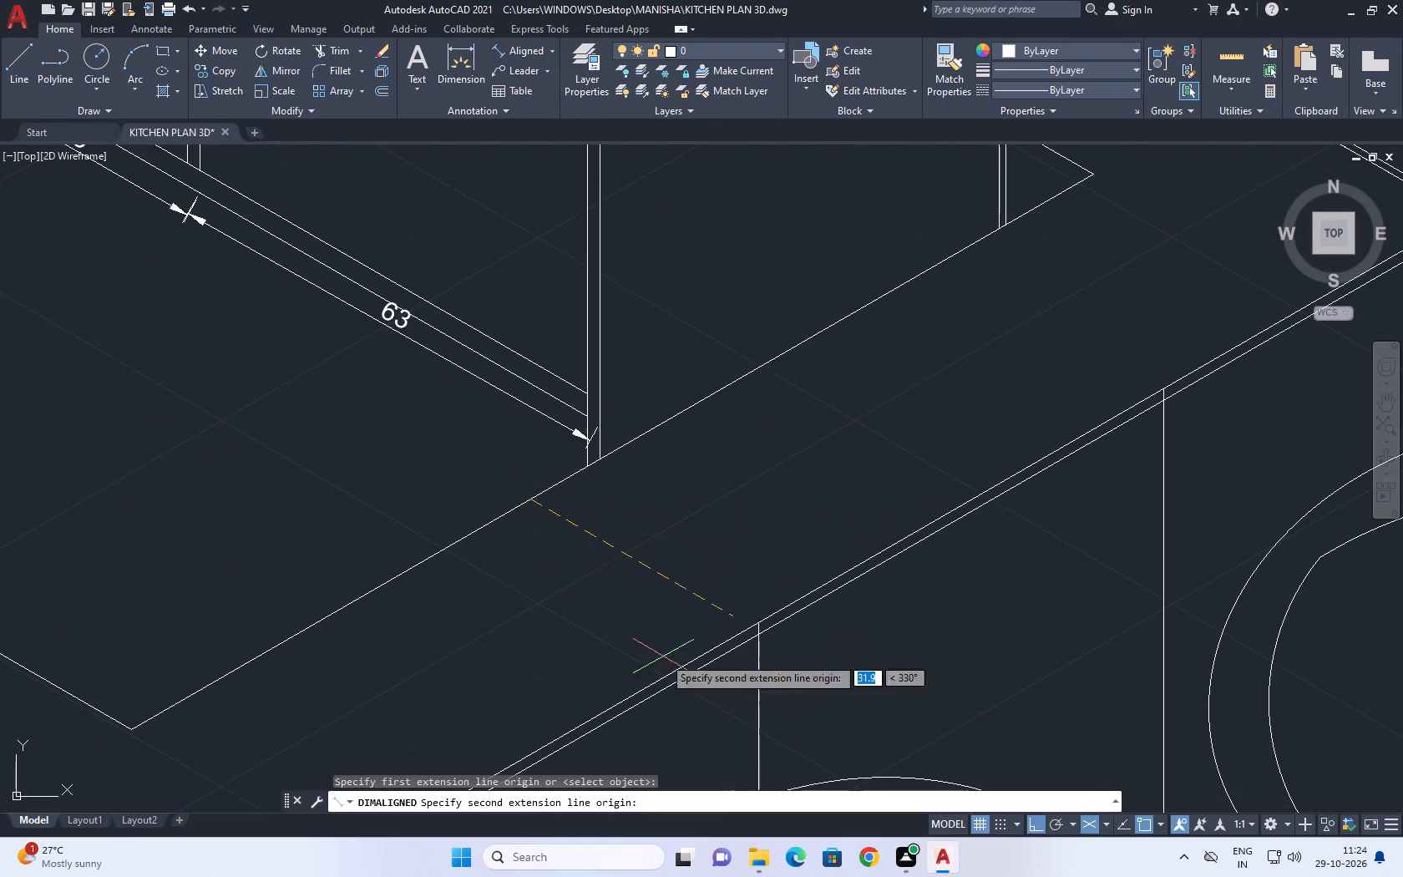
pyautogui.scroll(2, 745, 629)
pyautogui.click(759, 624)
pyautogui.rightClick(733, 597)
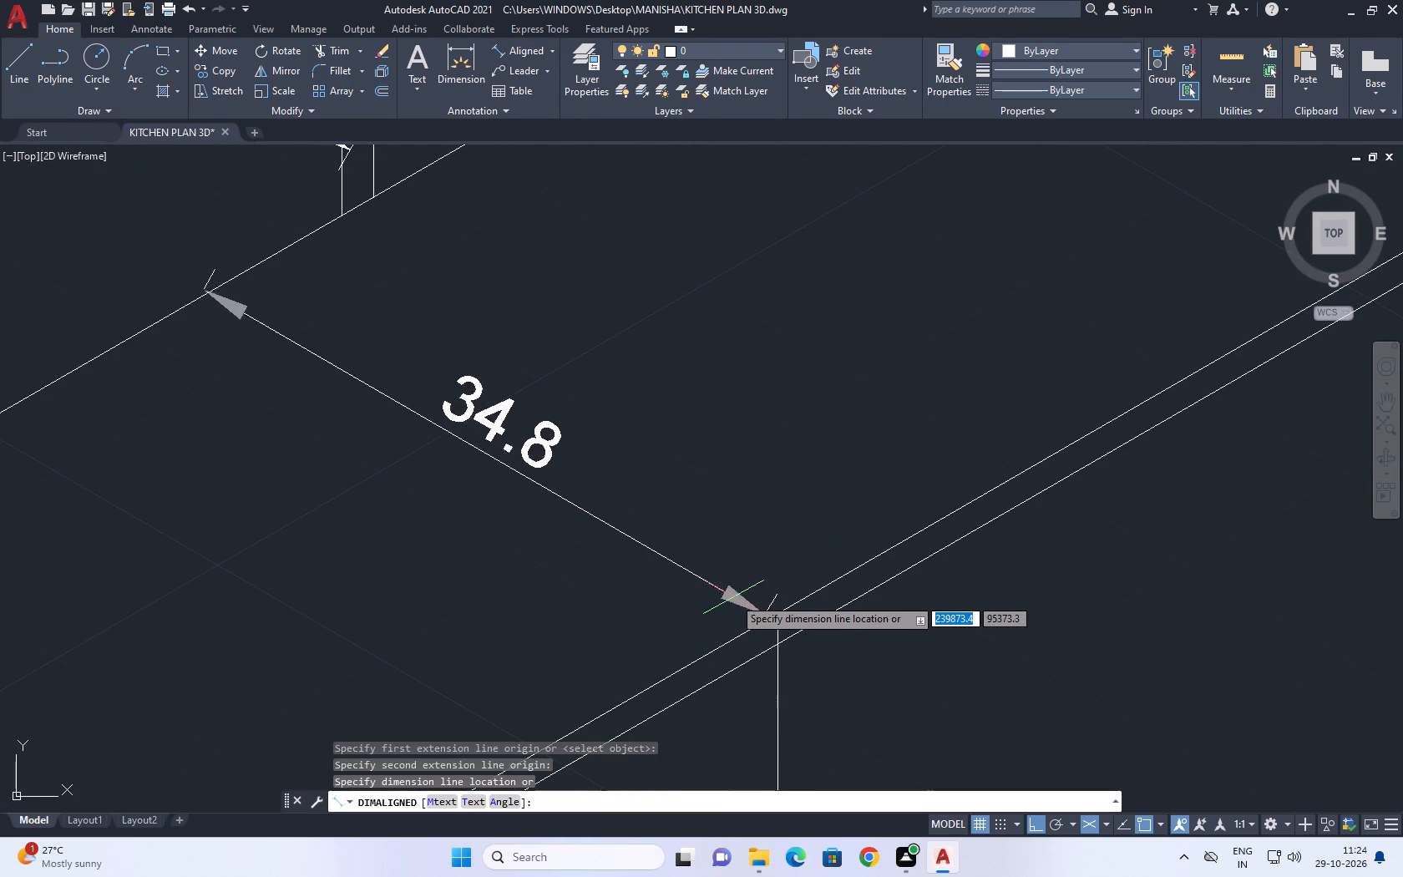
pyautogui.click(777, 365)
# Check the counter top's width farther towards the shelf end with another trial aligned dimension, without placing it.
pyautogui.moveTo(631, 468); pyautogui.dragTo(620, 487, button='middle')
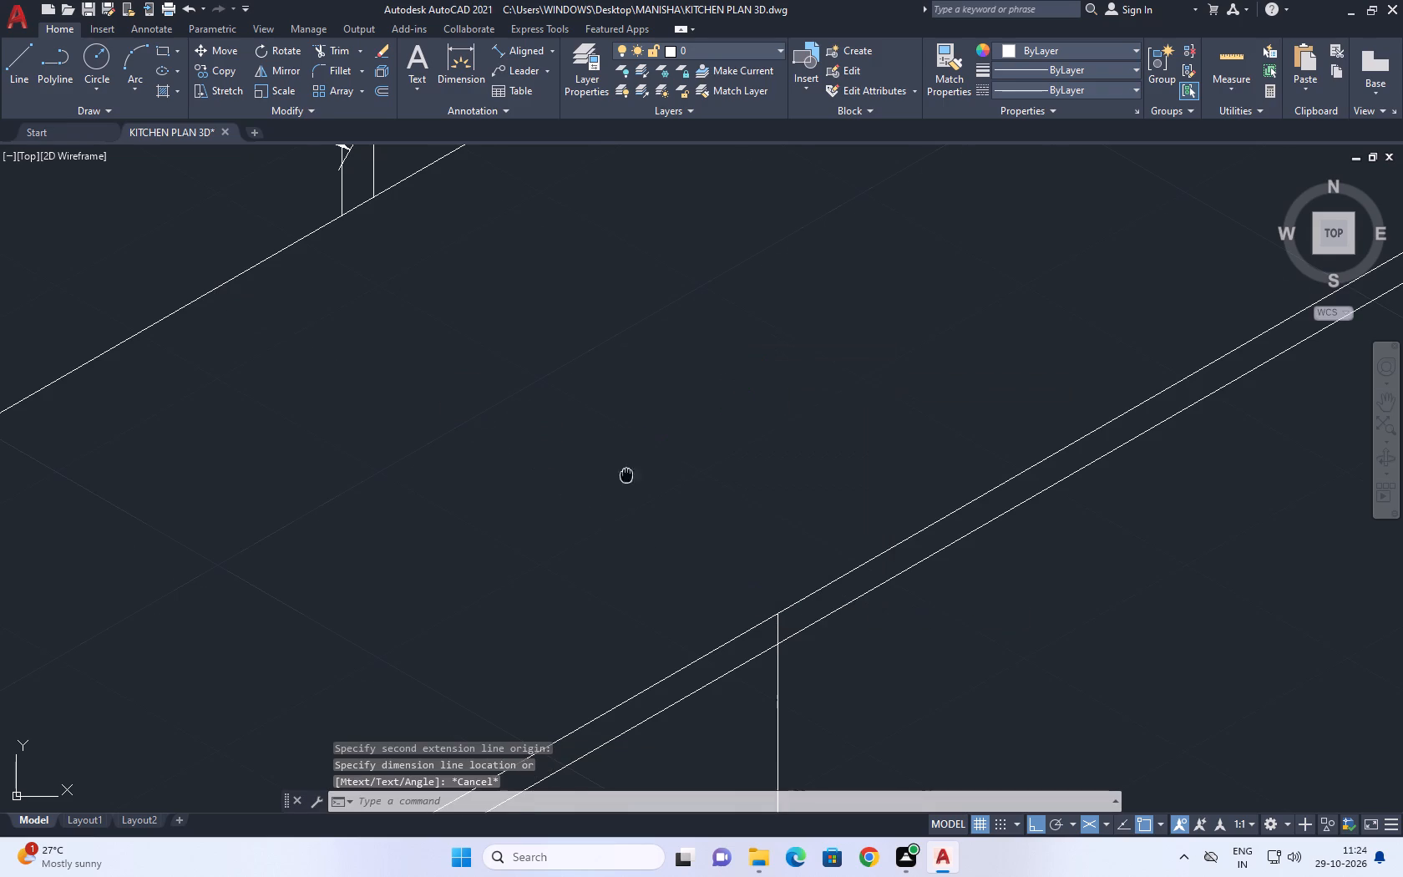
pyautogui.moveTo(620, 487); pyautogui.dragTo(529, 573, button='middle')
pyautogui.scroll(-1, 524, 576)
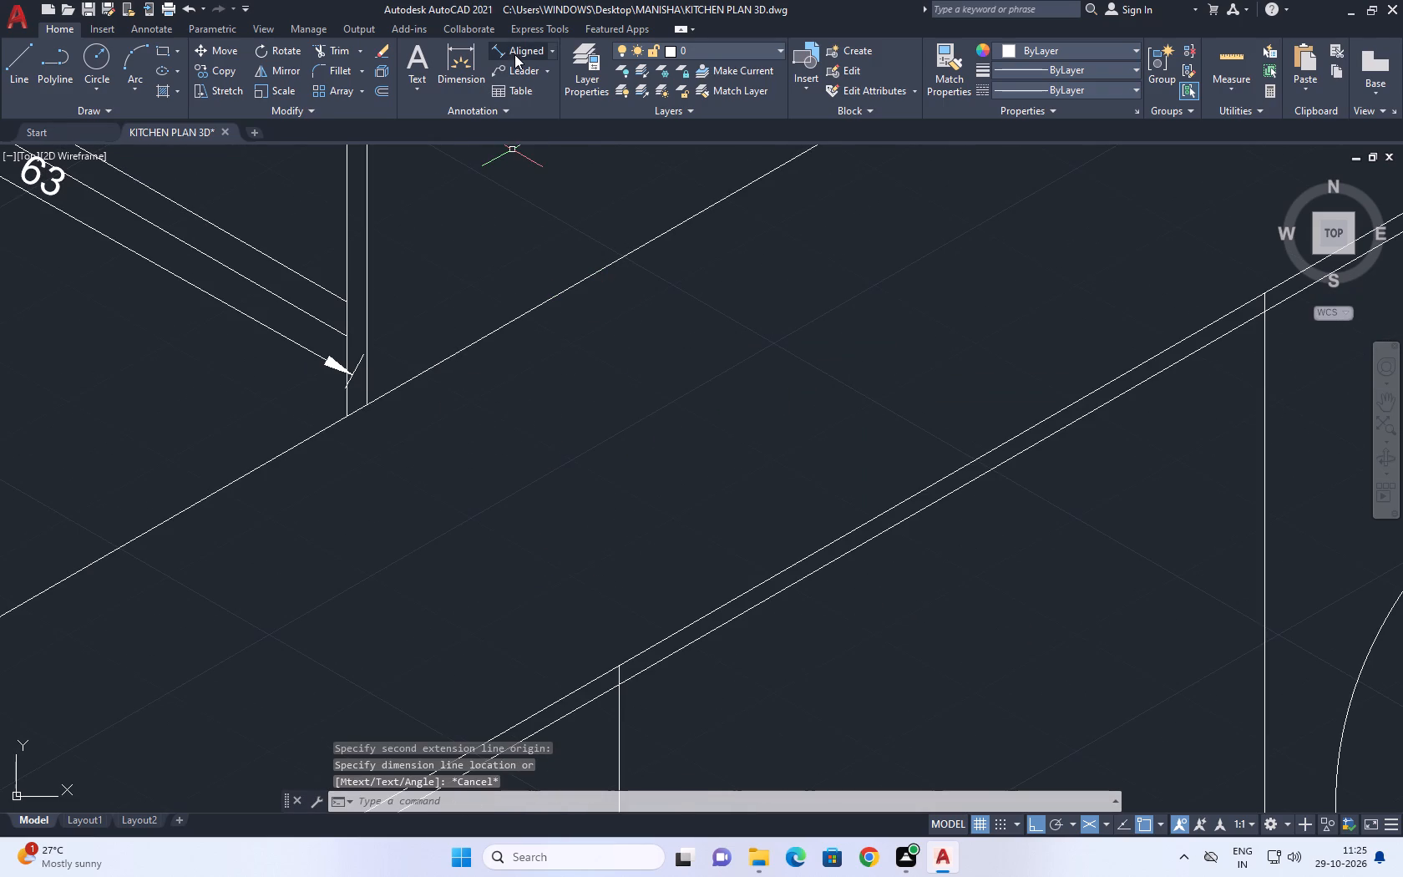
pyautogui.click(514, 54)
pyautogui.click(638, 246)
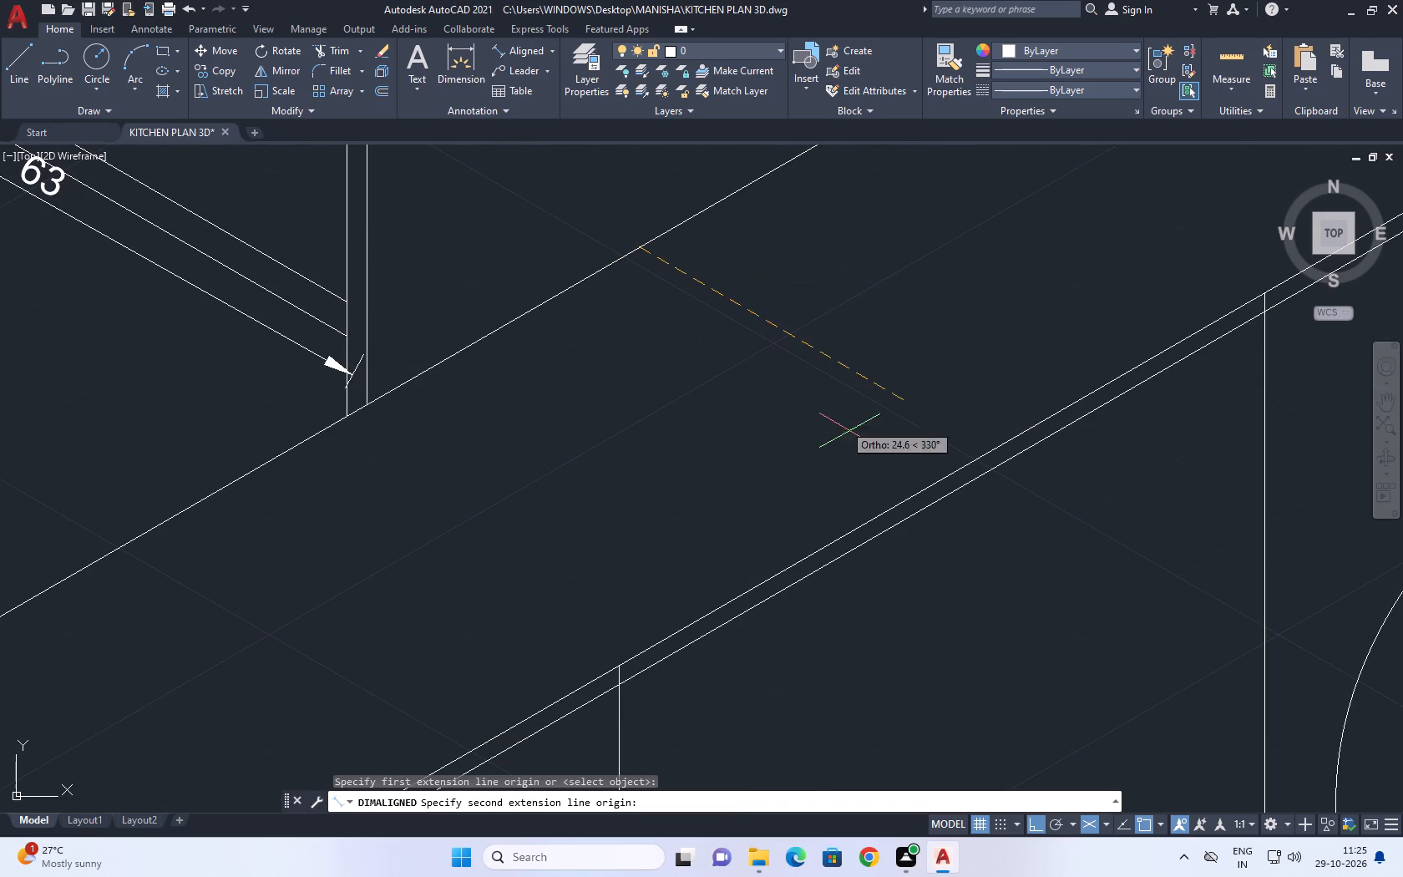
pyautogui.click(991, 453)
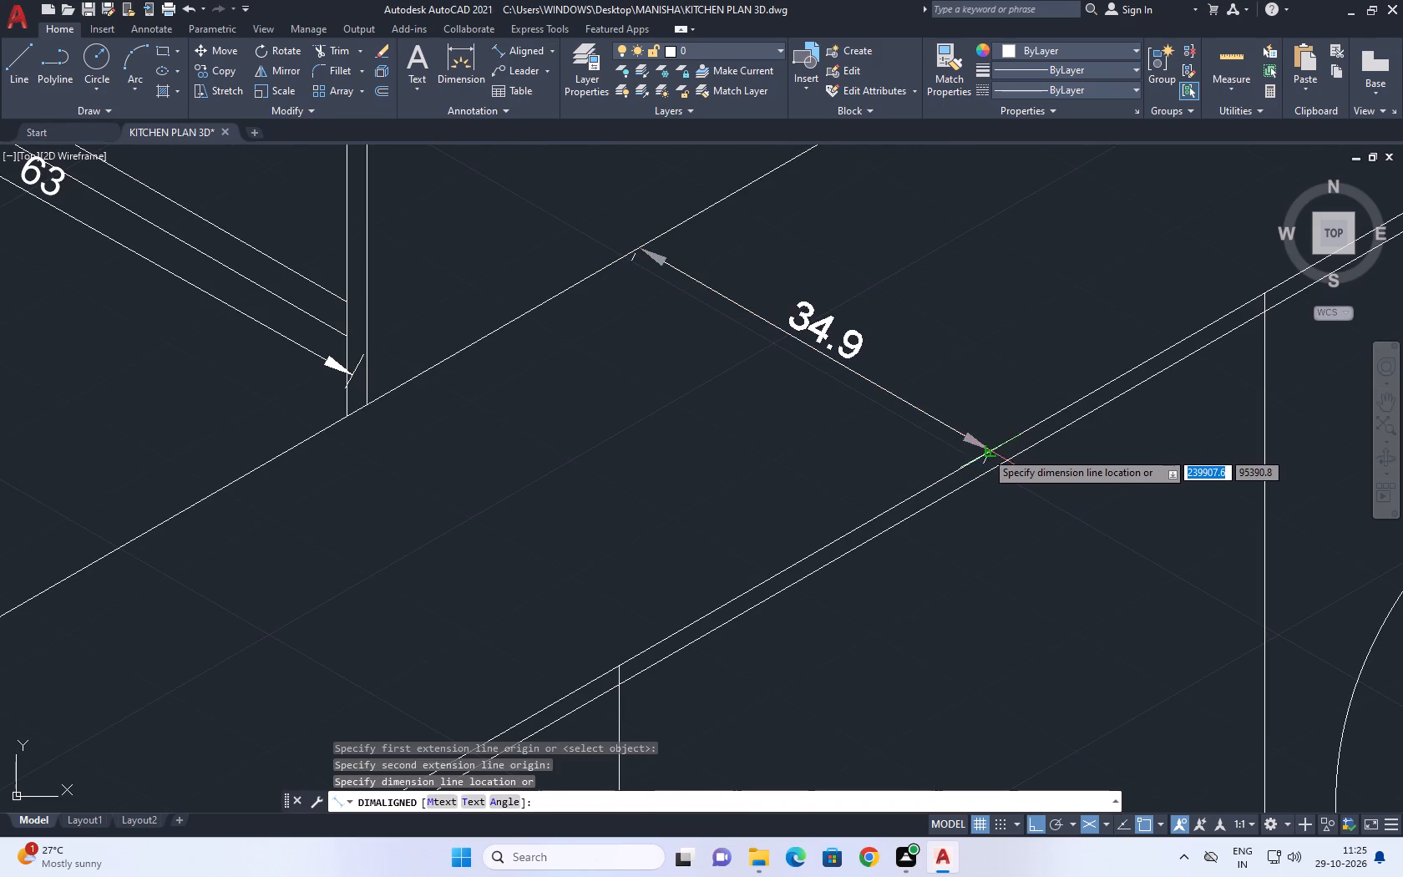
pyautogui.moveTo(943, 427); pyautogui.dragTo(822, 503, button='middle')
pyautogui.scroll(-2, 821, 504)
pyautogui.rightClick(828, 459)
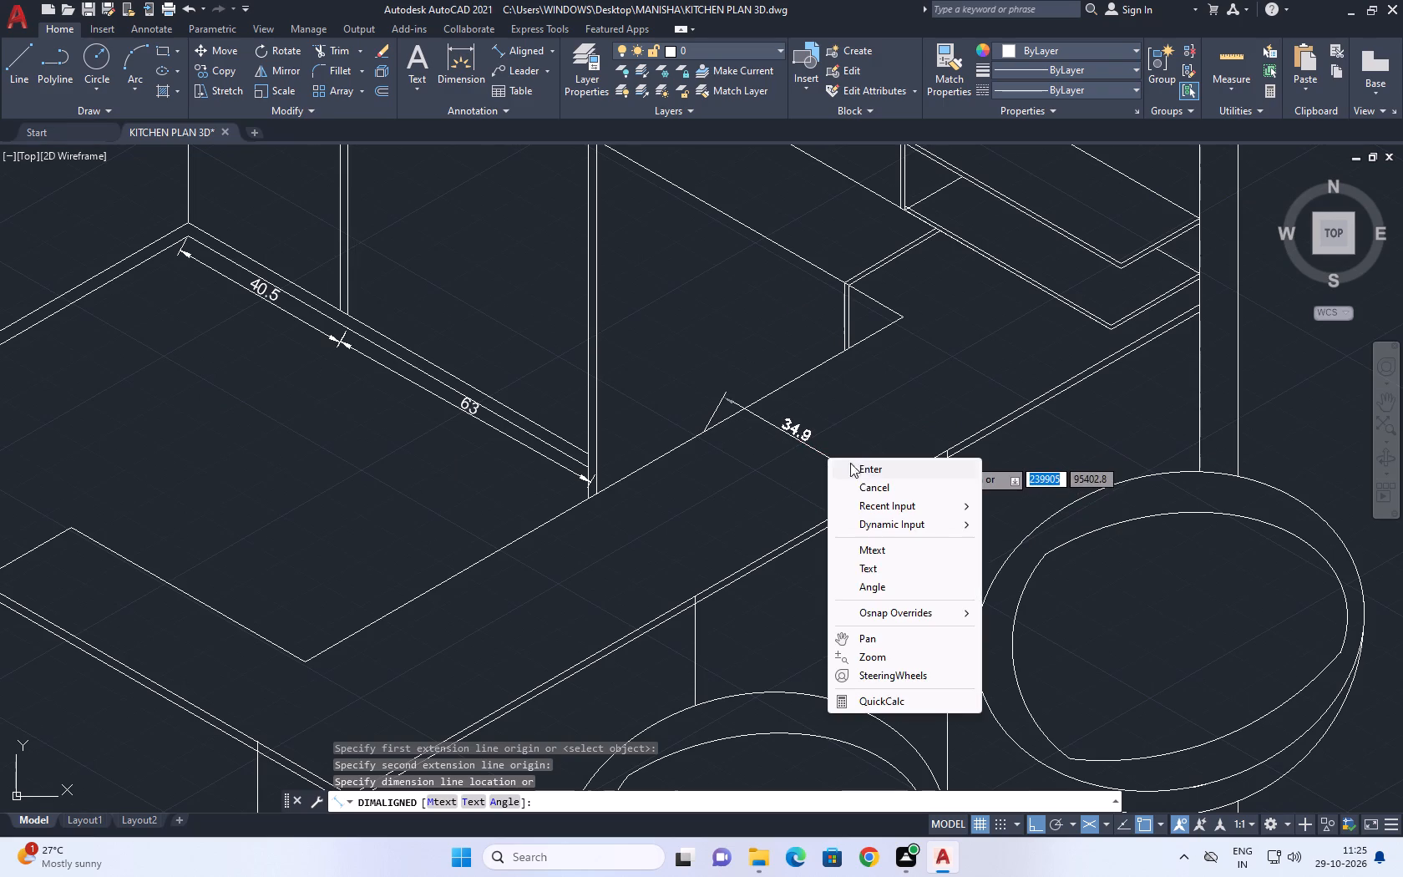
pyautogui.click(869, 484)
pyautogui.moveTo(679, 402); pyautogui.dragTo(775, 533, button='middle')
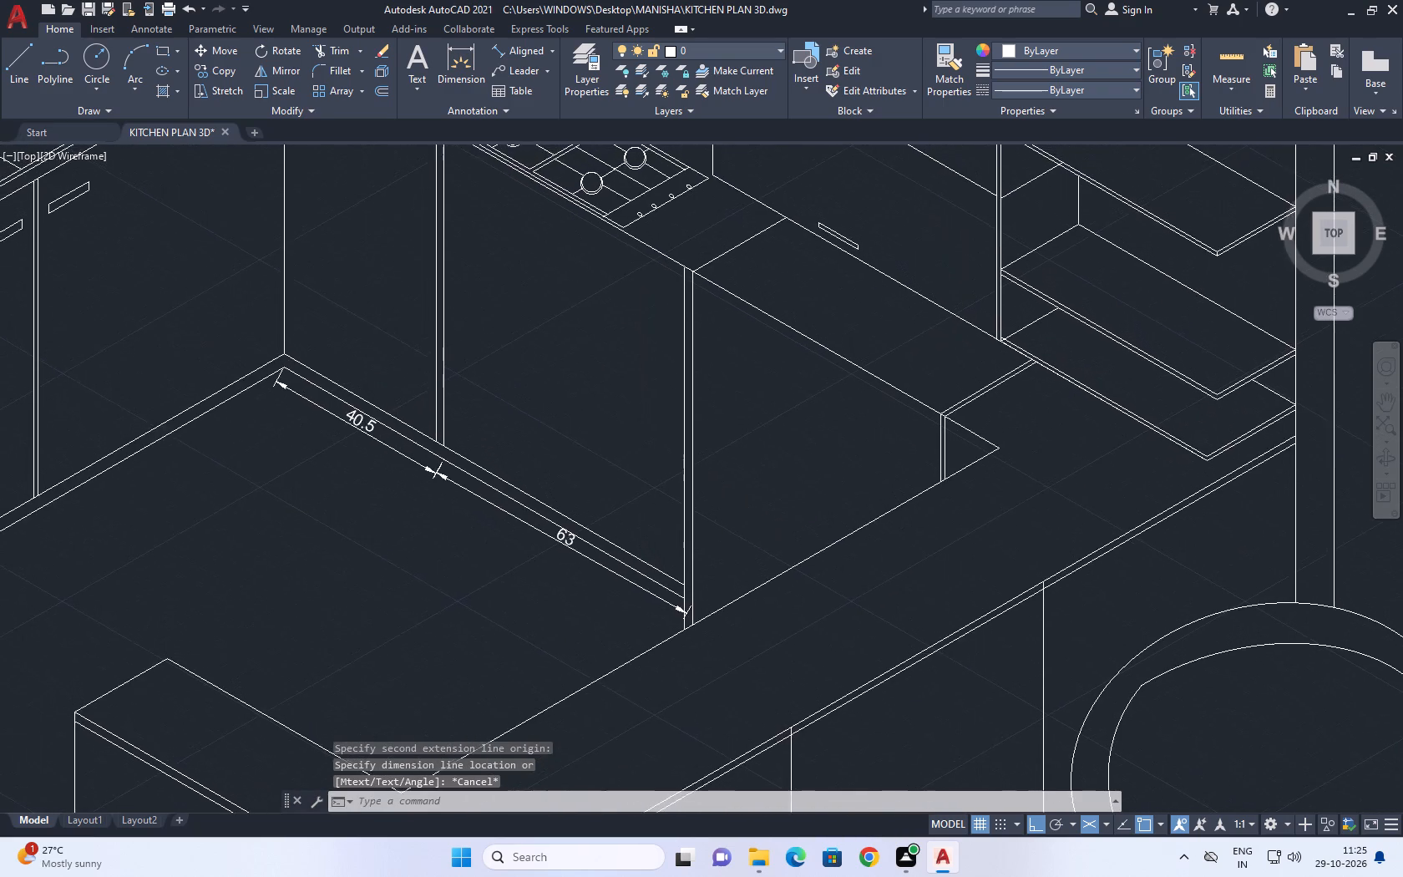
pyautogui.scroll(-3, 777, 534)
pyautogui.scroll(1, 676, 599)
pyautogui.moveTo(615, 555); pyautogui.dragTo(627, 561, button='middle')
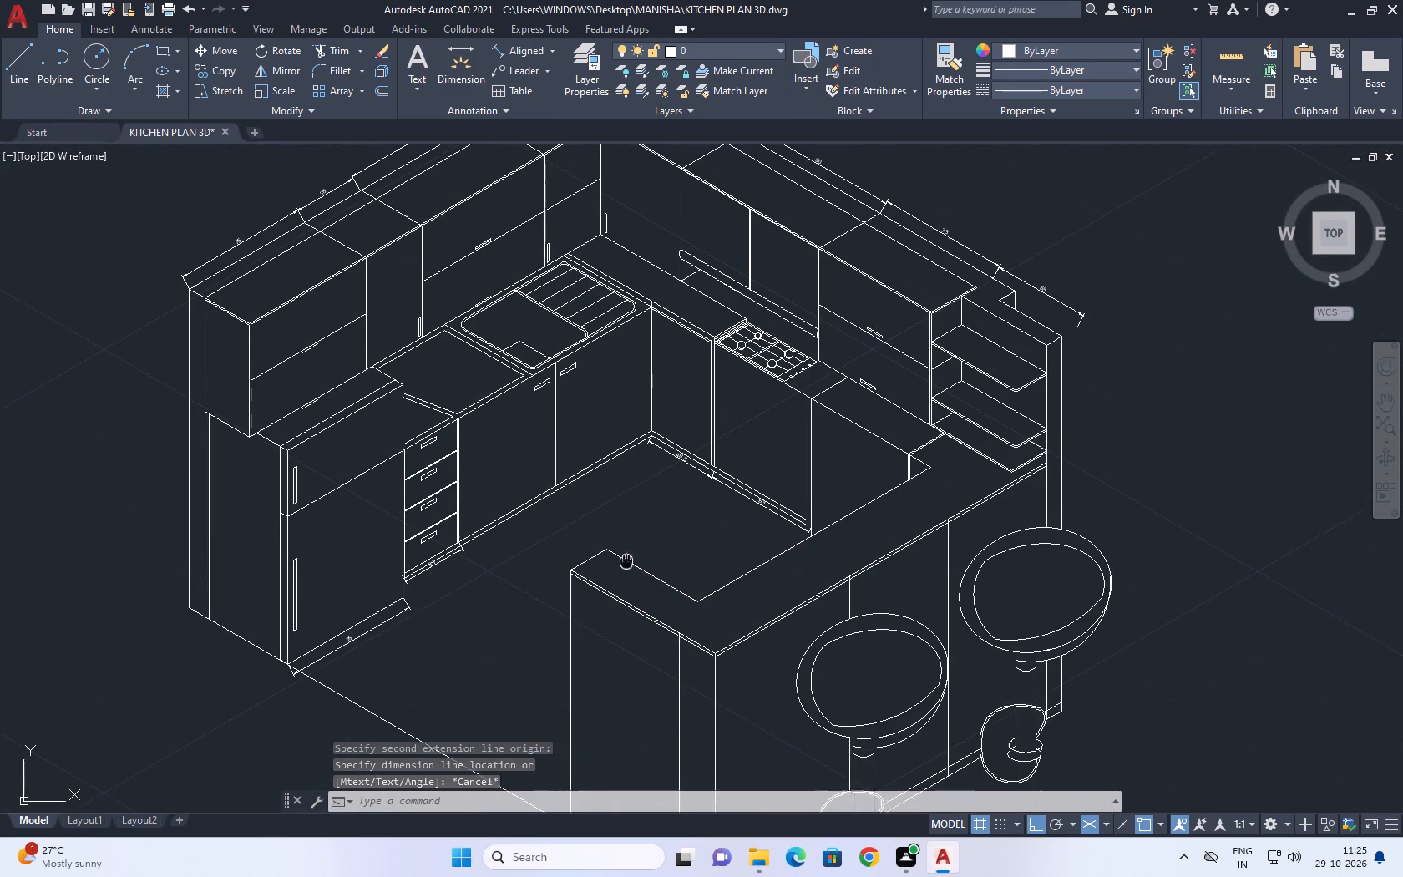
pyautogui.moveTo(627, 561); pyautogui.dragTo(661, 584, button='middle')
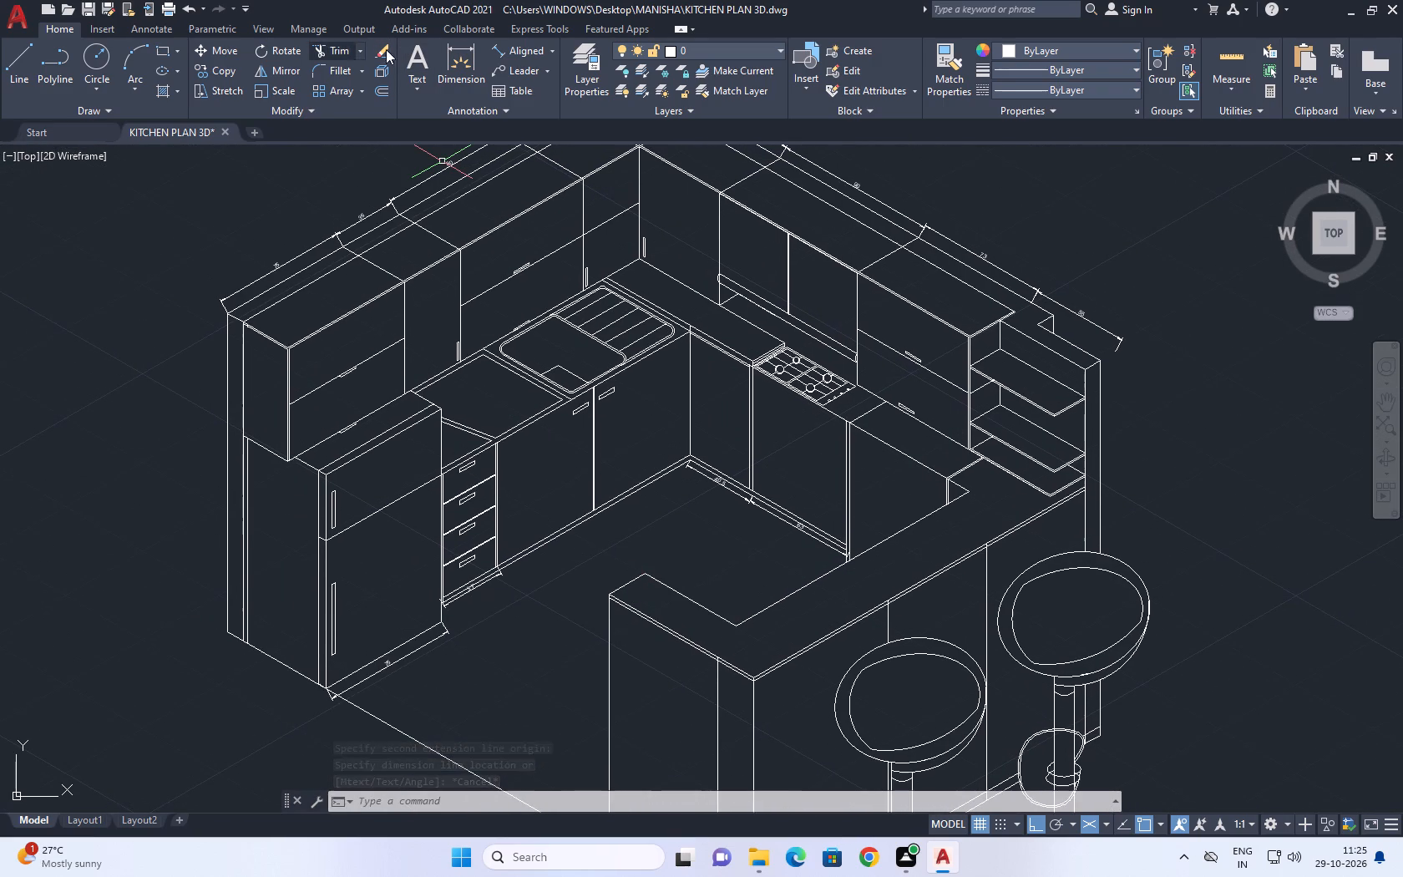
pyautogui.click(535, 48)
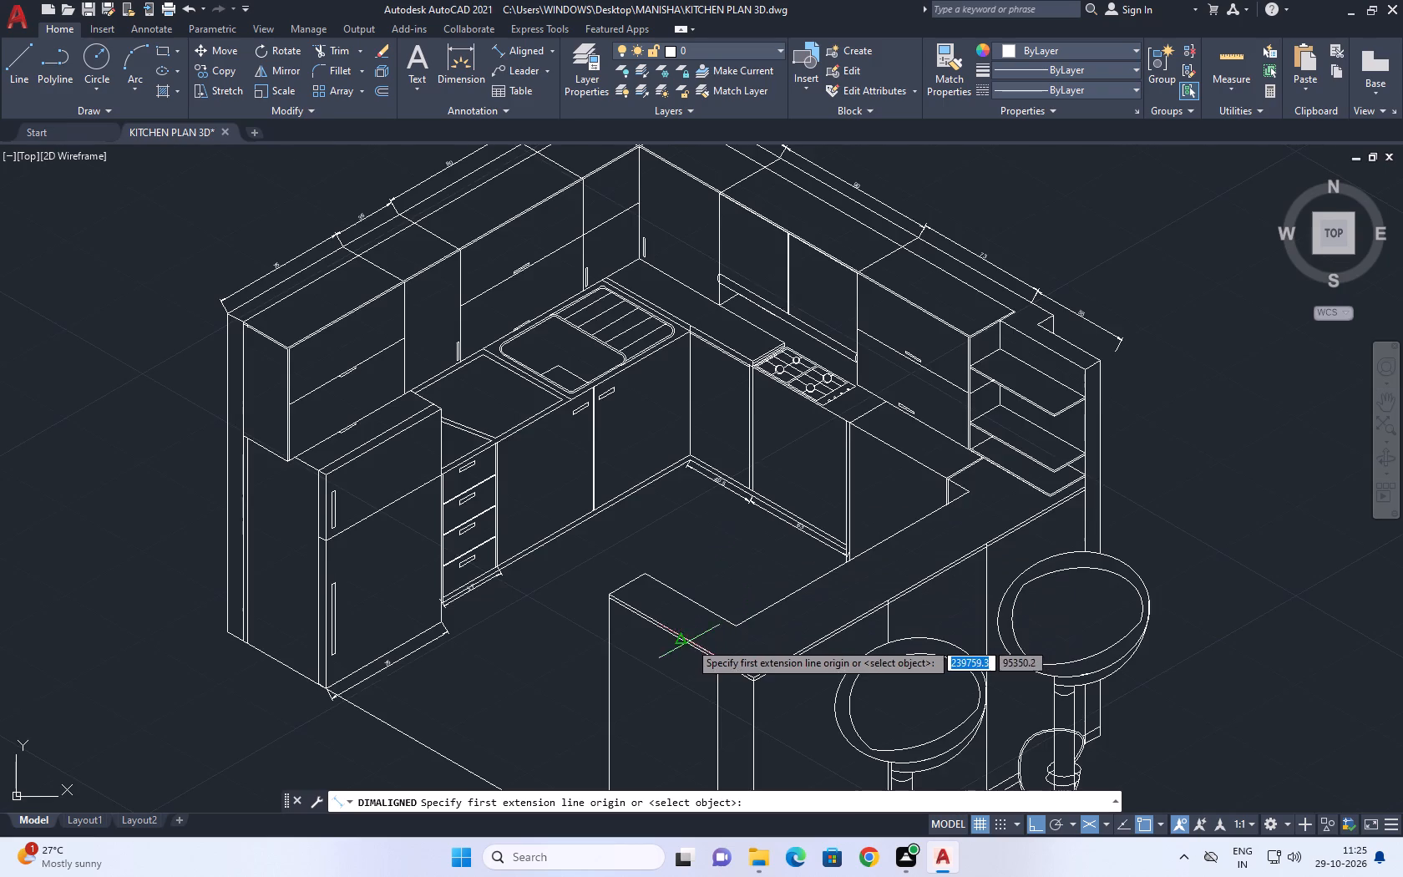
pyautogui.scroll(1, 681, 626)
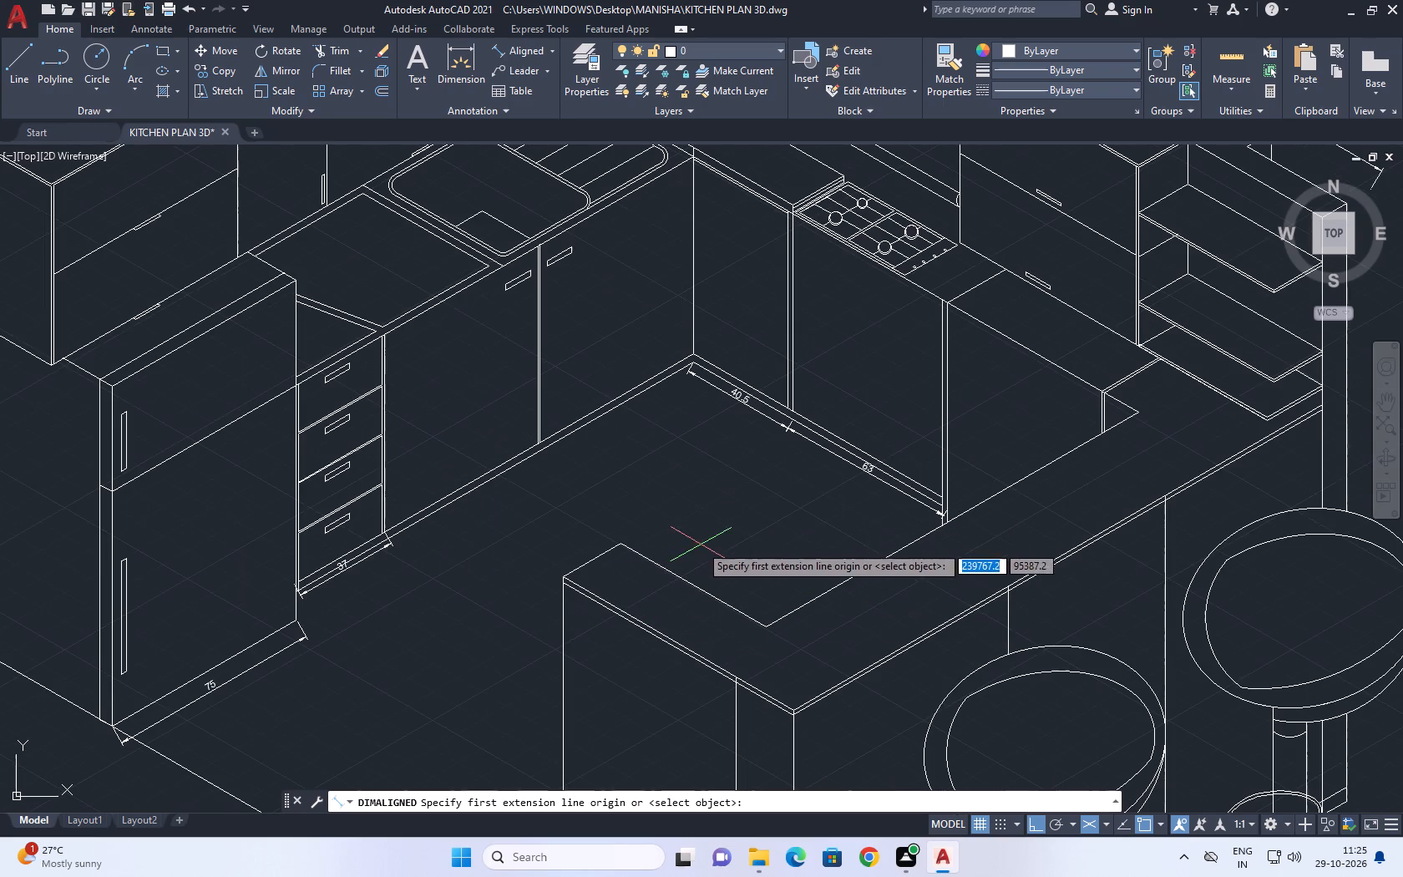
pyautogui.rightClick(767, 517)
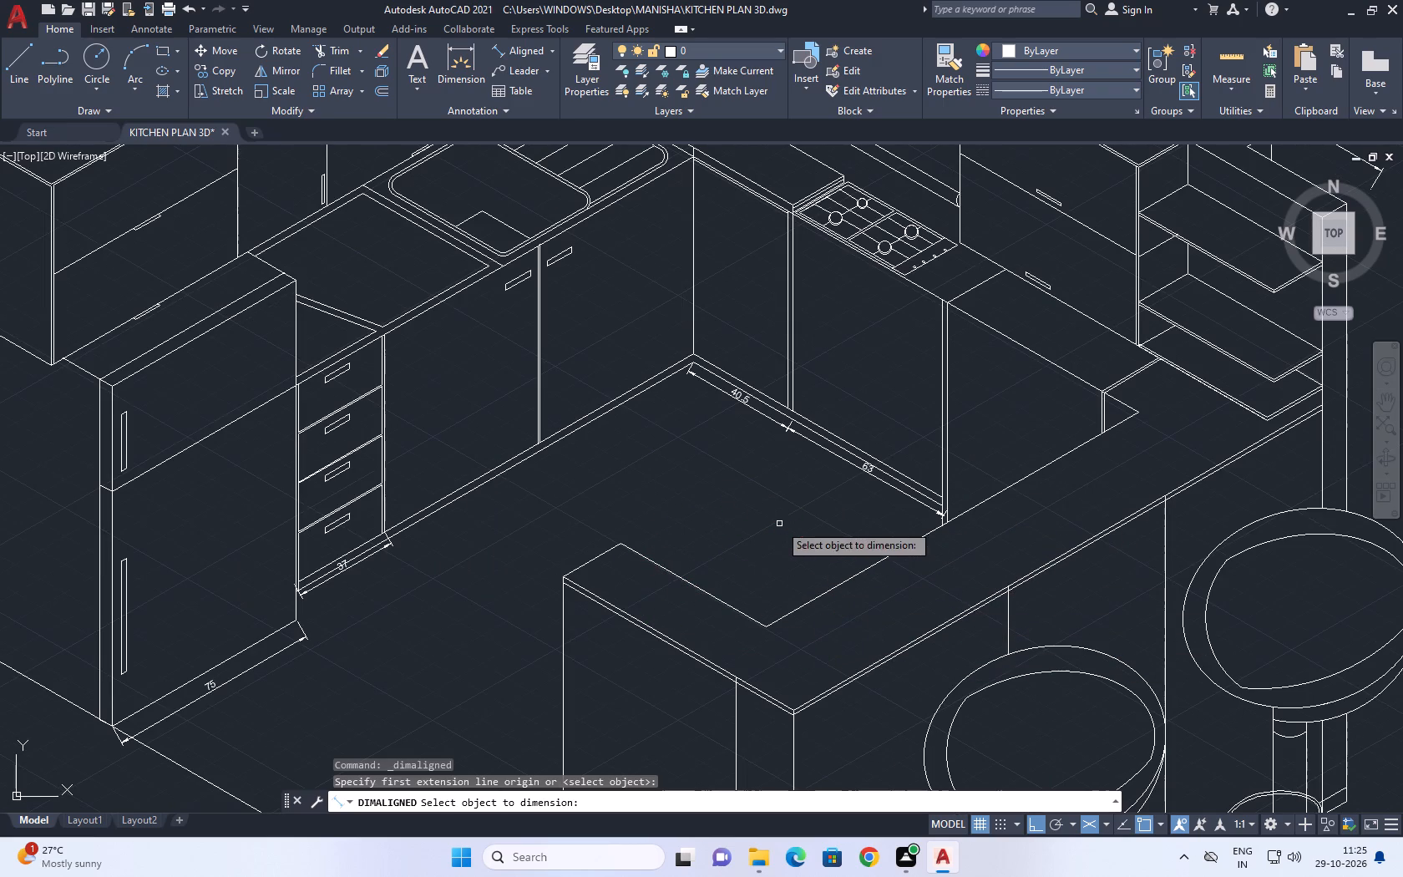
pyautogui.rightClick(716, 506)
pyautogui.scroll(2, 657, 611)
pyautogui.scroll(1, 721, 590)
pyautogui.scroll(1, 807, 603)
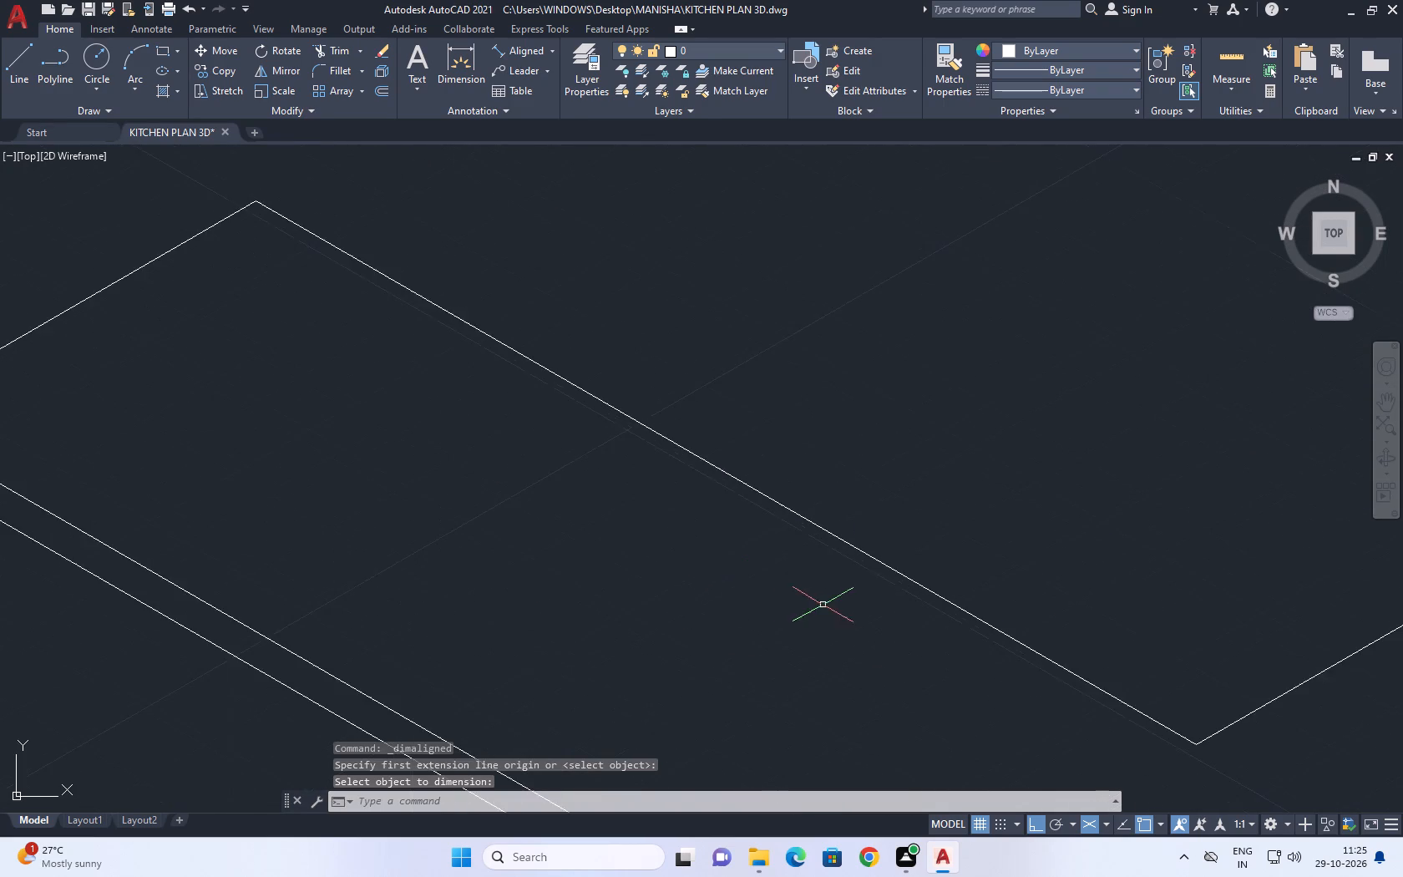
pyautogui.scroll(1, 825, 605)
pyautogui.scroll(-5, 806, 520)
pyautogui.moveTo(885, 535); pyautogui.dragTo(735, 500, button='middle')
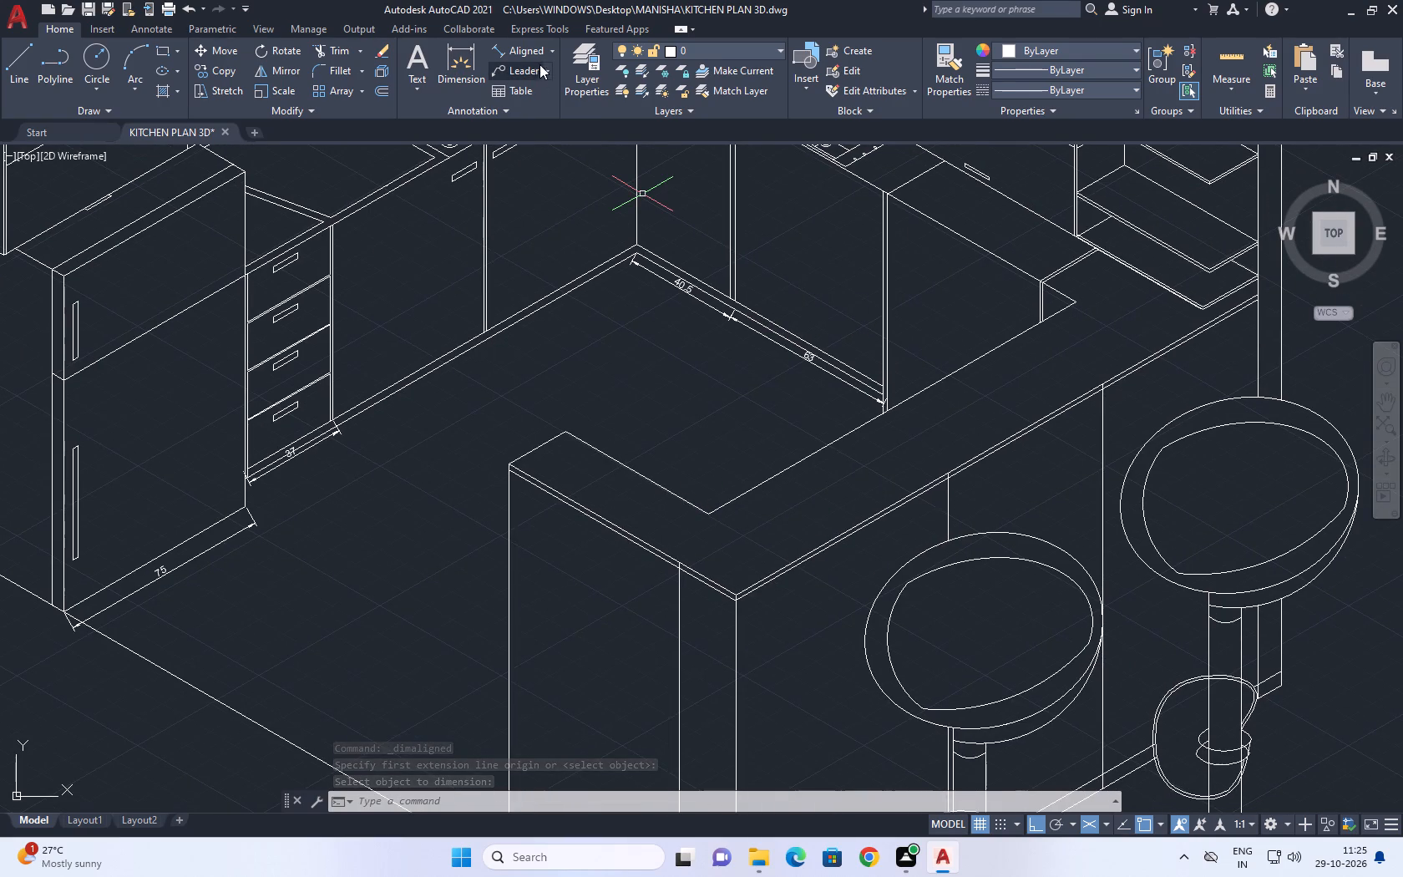
# Check the counter top's width from its inner corner at the shelf end with a trial aligned dimension, without placing it.
pyautogui.click(527, 48)
pyautogui.moveTo(899, 459); pyautogui.dragTo(707, 545, button='middle')
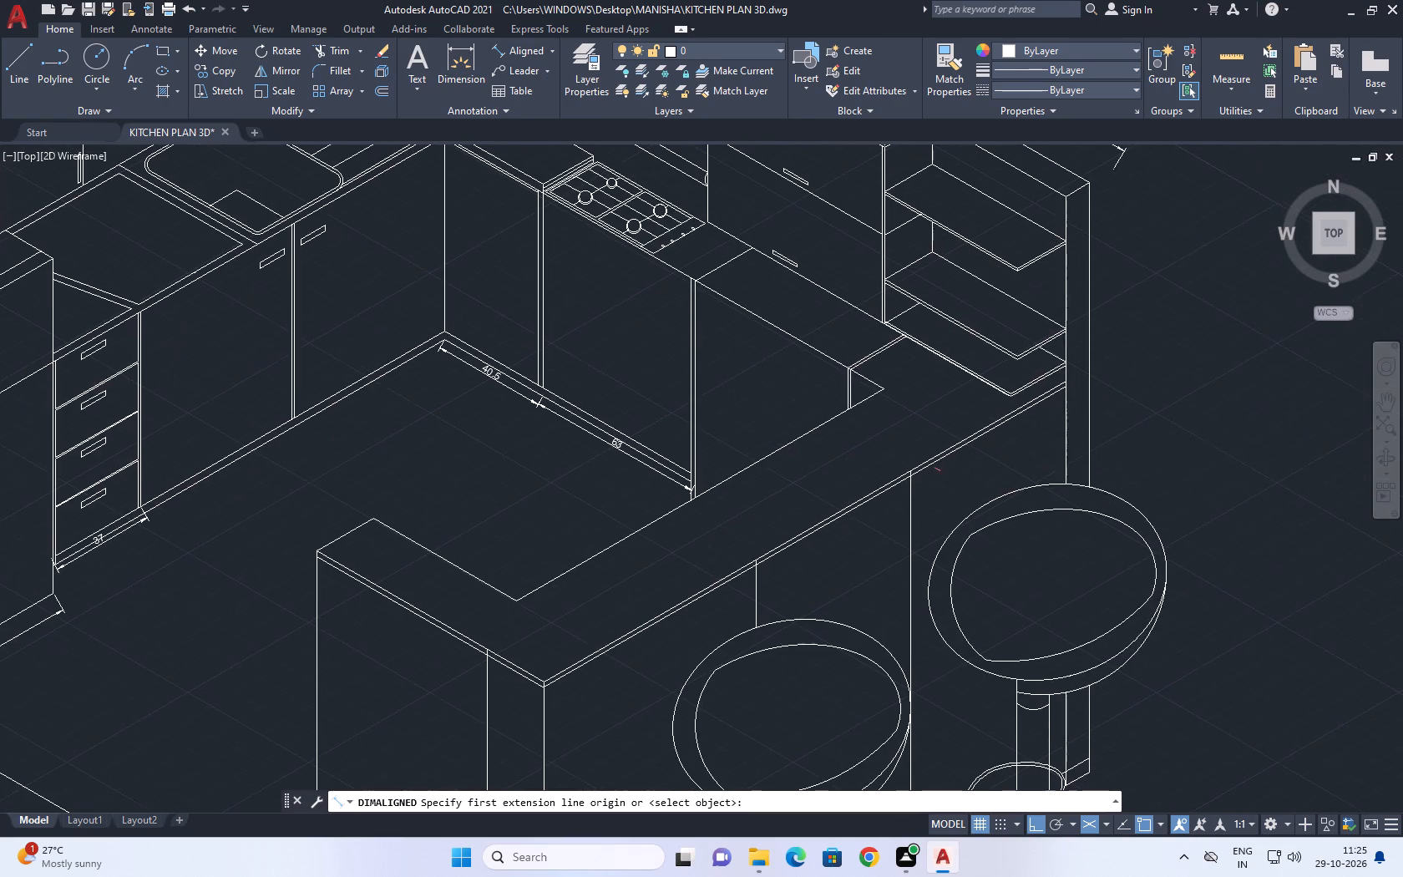
pyautogui.scroll(1, 889, 395)
pyautogui.click(879, 384)
pyautogui.scroll(2, 1016, 454)
pyautogui.click(1005, 479)
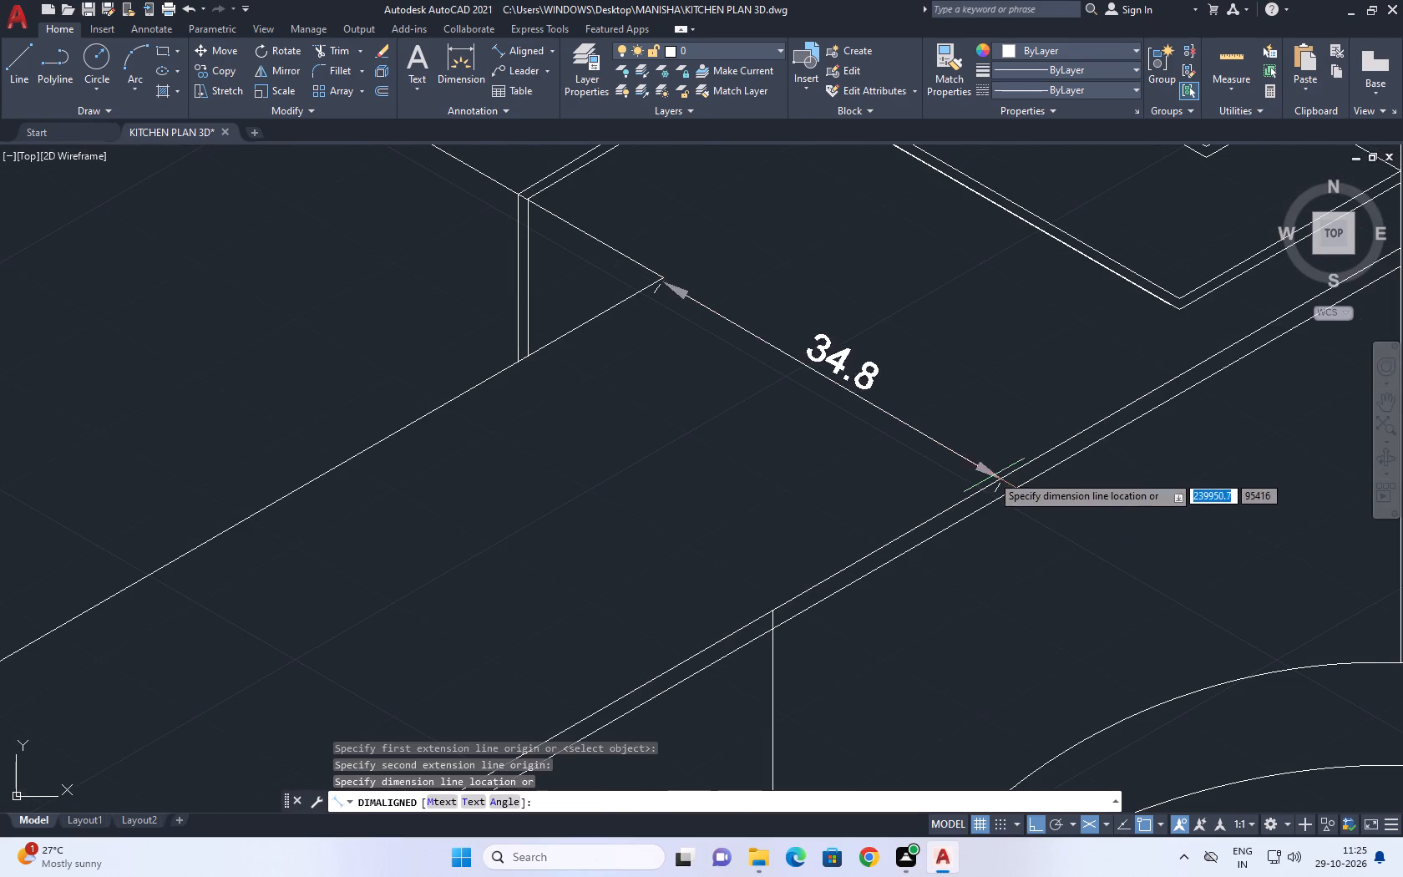
pyautogui.rightClick(983, 467)
pyautogui.click(1041, 496)
# Copy the upper front edge of the breakfast counter's short return 35 inward across the counter top.
pyautogui.scroll(-4, 1020, 473)
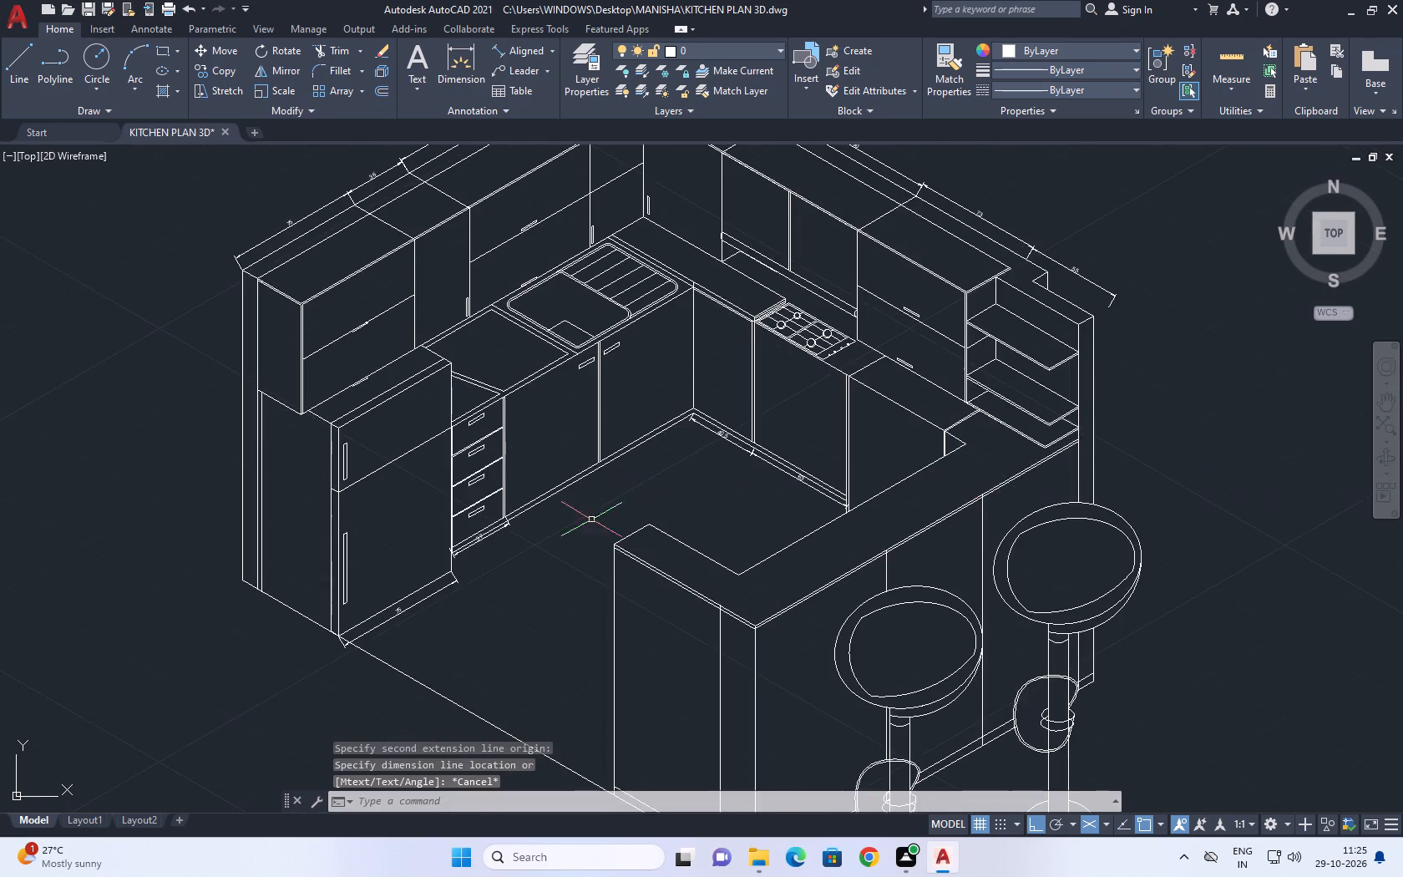
pyautogui.scroll(2, 695, 545)
pyautogui.moveTo(670, 596); pyautogui.dragTo(717, 482, button='middle')
pyautogui.scroll(2, 686, 530)
pyautogui.click(696, 520)
pyautogui.moveTo(685, 454); pyautogui.dragTo(708, 544, button='middle')
pyautogui.press('c')
pyautogui.press('o')
pyautogui.press('space')
pyautogui.moveTo(667, 546); pyautogui.dragTo(719, 533)
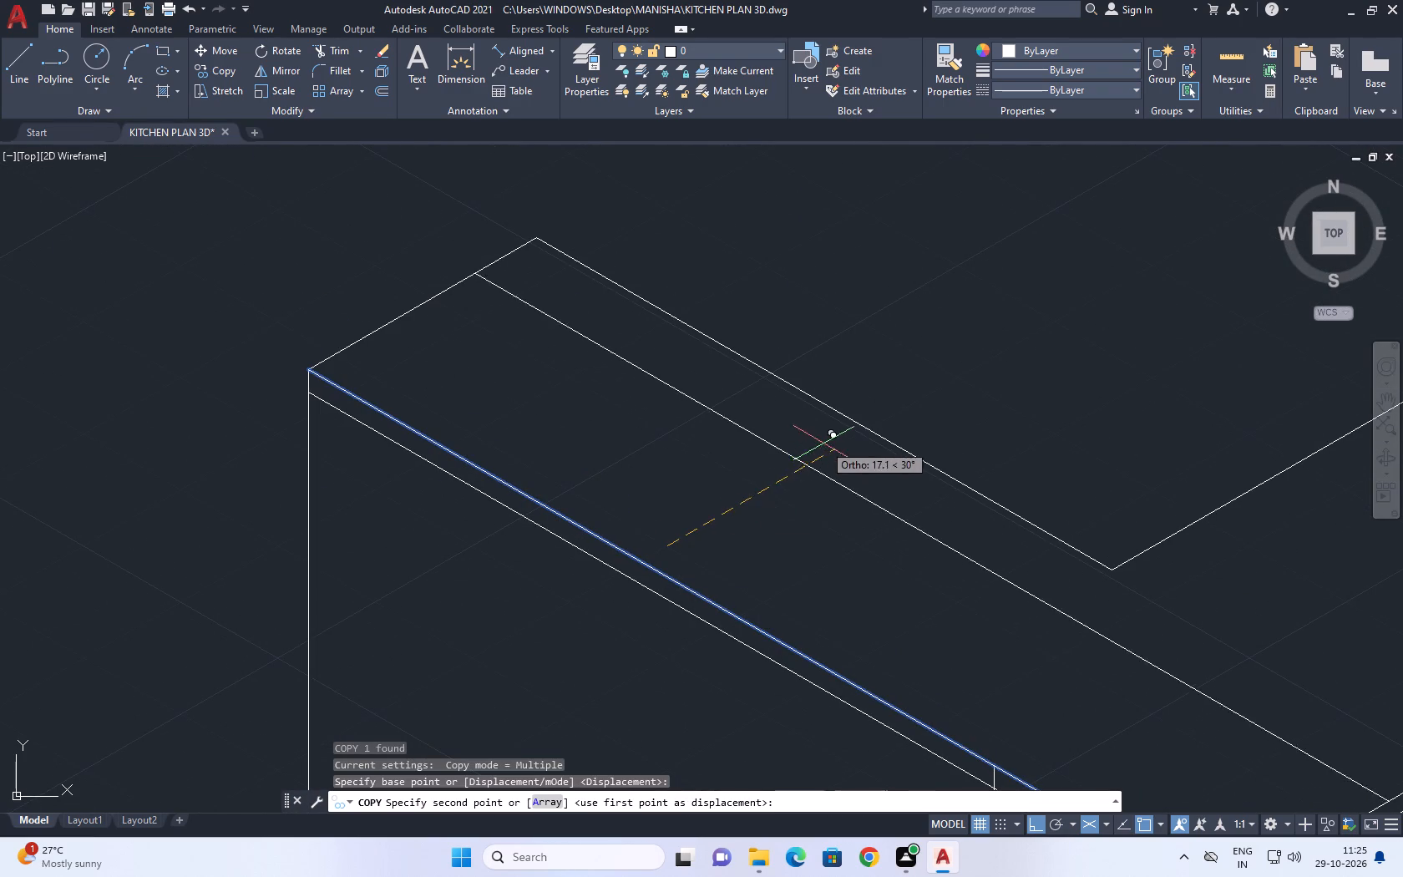
pyautogui.moveTo(834, 435); pyautogui.dragTo(630, 487, button='middle')
pyautogui.write('35')
pyautogui.press('Return')
pyautogui.scroll(-2, 612, 482)
pyautogui.press('space')
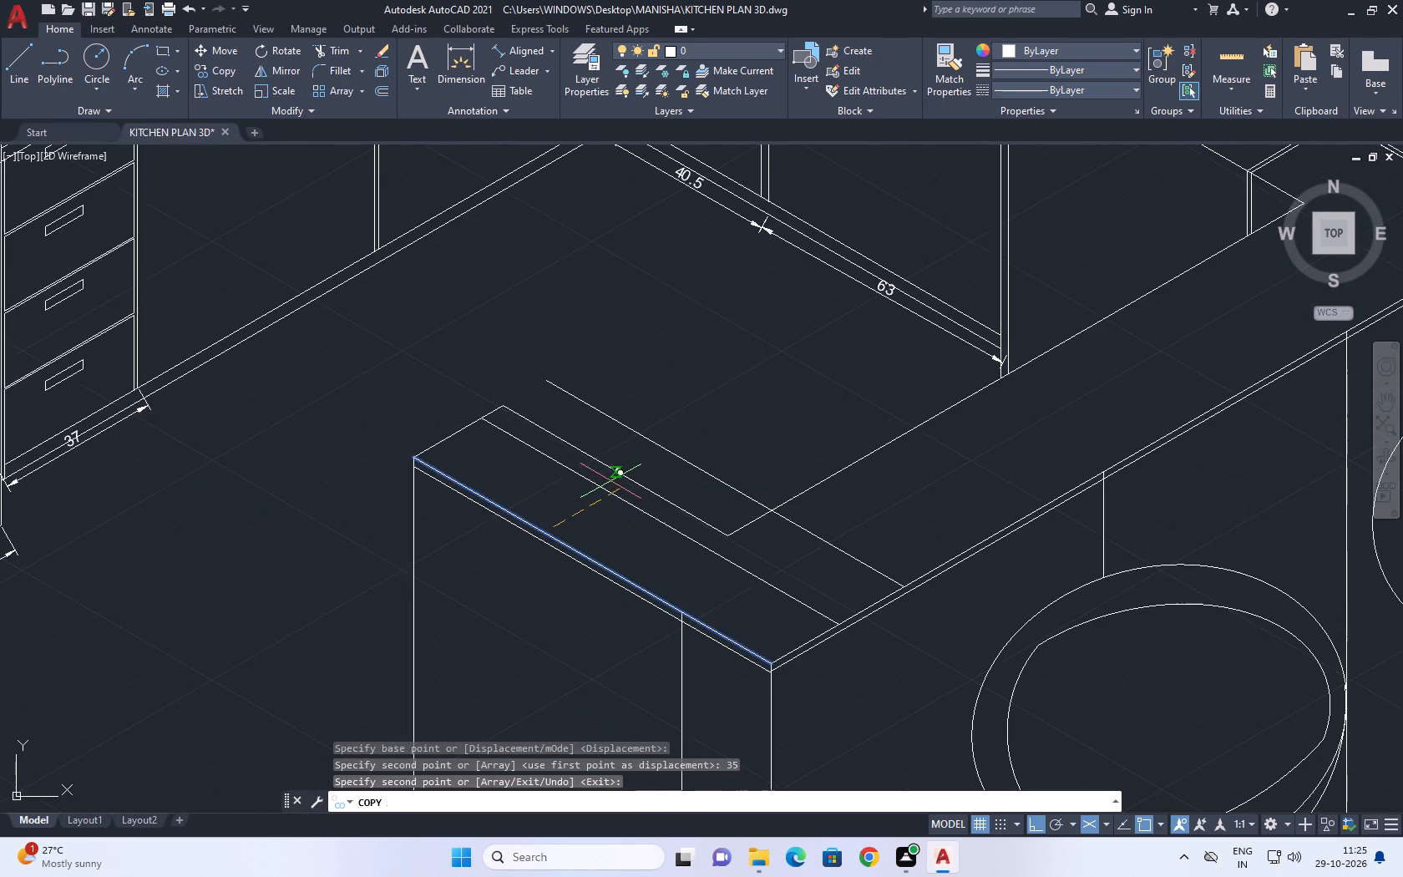
# Fillet the counter top's free end edge with the copied line at radius 0, forming a sharp corner.
pyautogui.scroll(-2, 607, 474)
pyautogui.scroll(2, 628, 510)
pyautogui.scroll(1, 610, 430)
pyautogui.moveTo(610, 445); pyautogui.dragTo(620, 530, button='middle')
pyautogui.press('f')
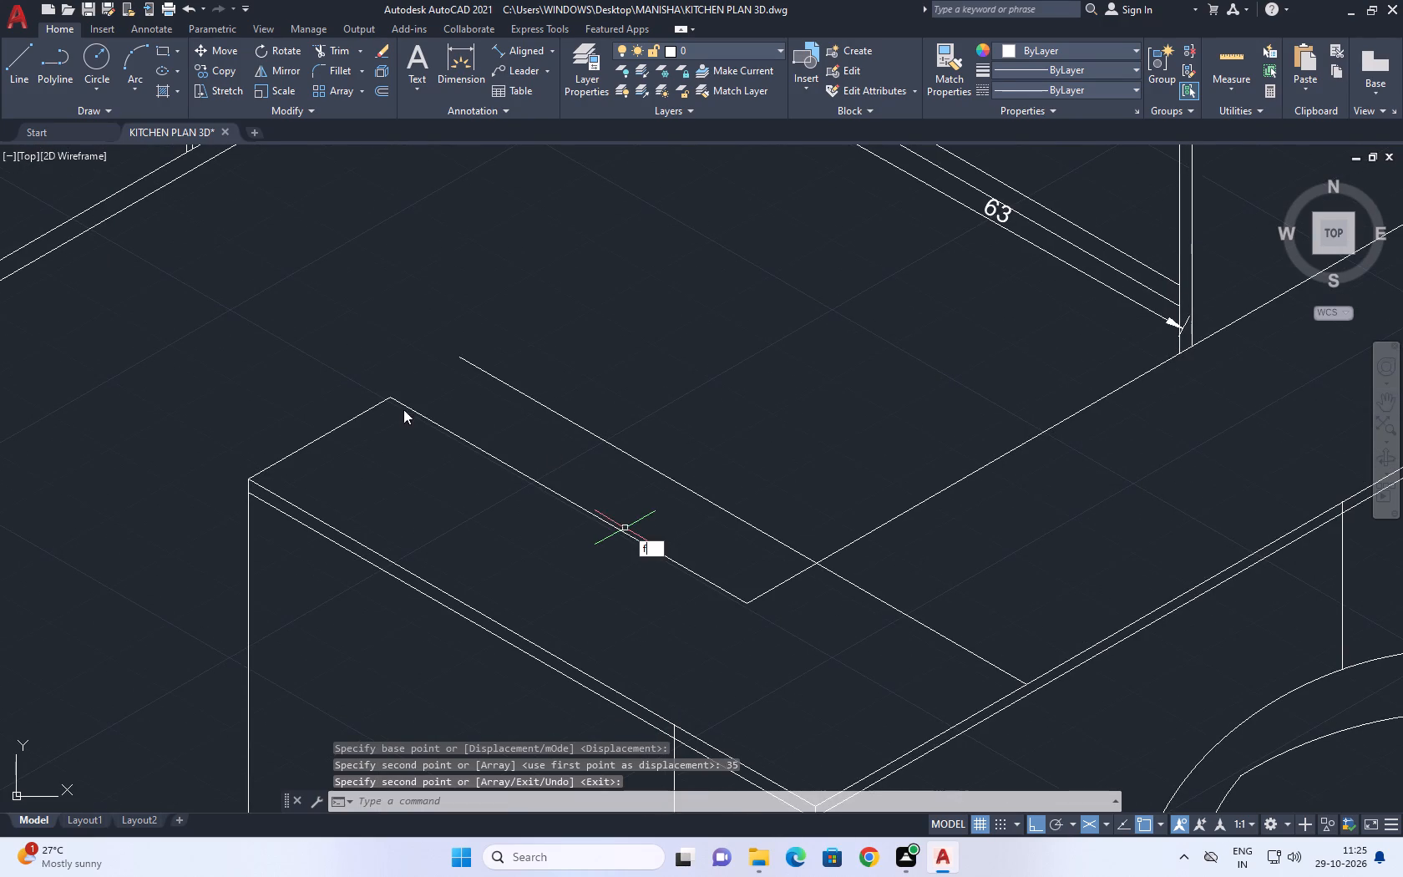
pyautogui.press('space')
pyautogui.click(375, 406)
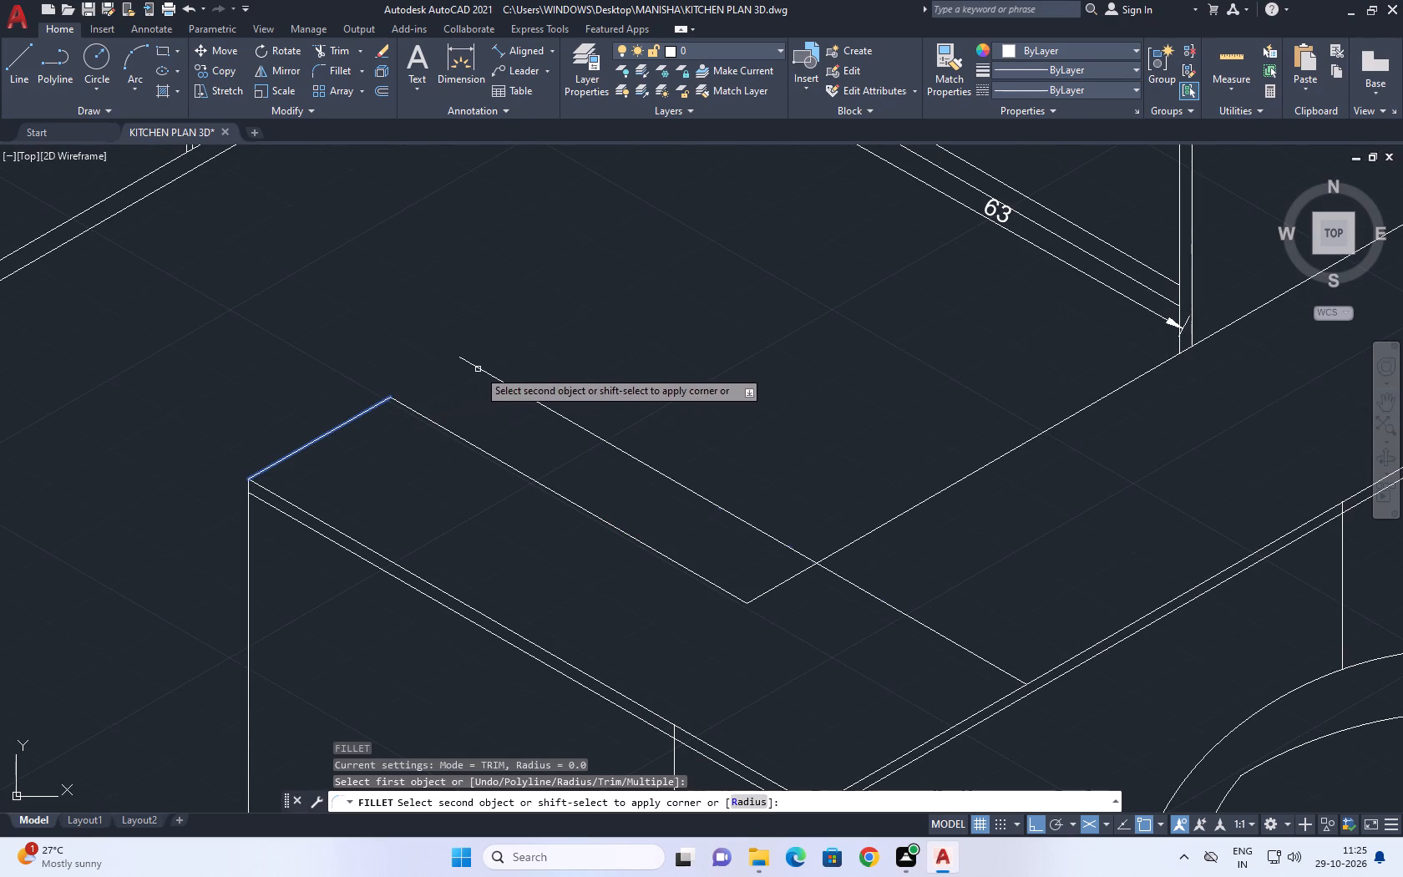
pyautogui.click(479, 367)
# Delete the old inner edge line of the counter top's short return.
pyautogui.click(540, 462)
pyautogui.click(474, 512)
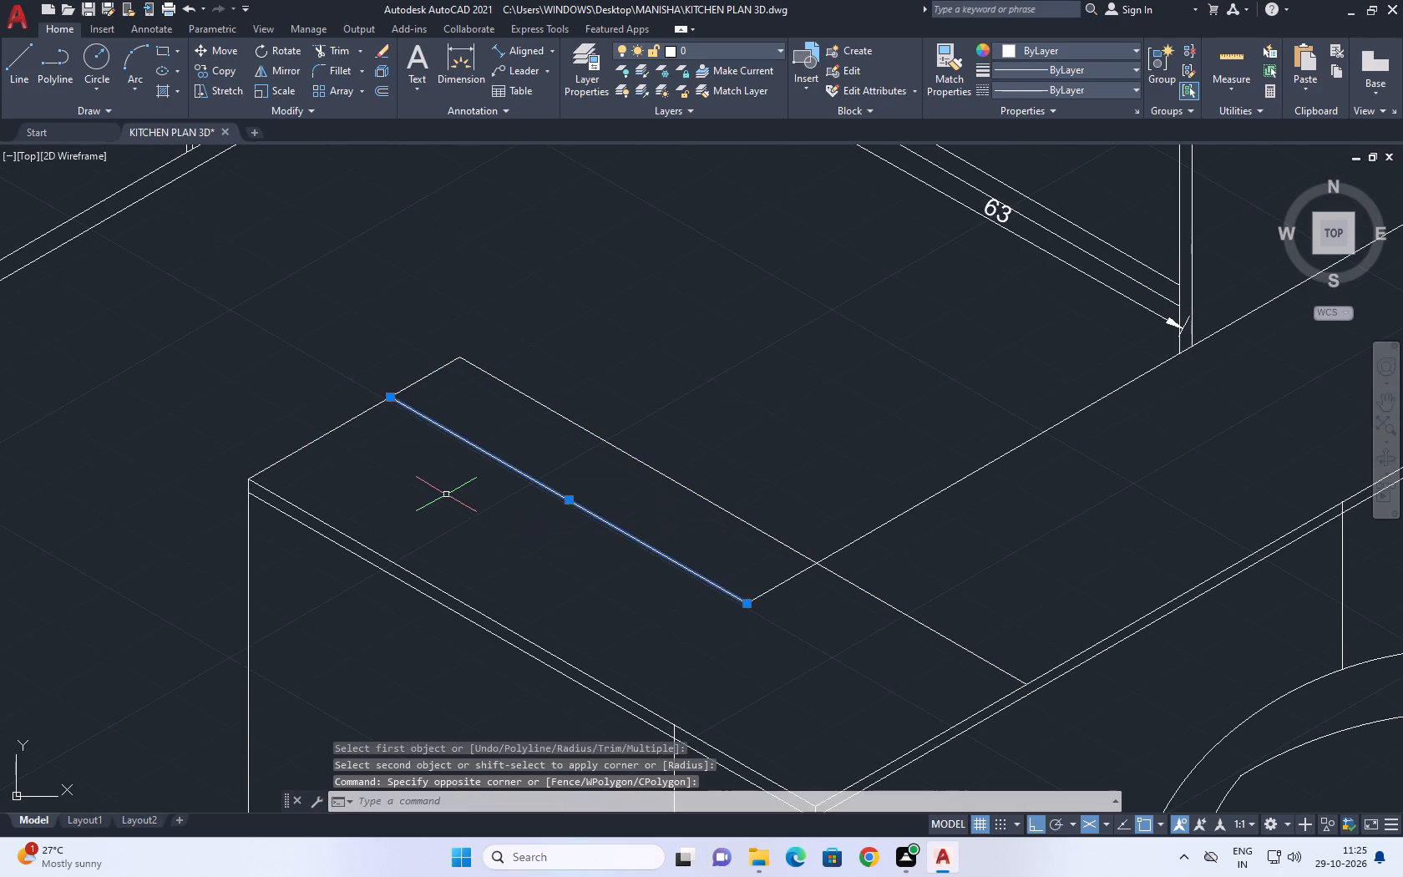
pyautogui.press('Delete')
# Trim the overshooting ends of the two inner edge lines where they cross at the counter top's inner corner.
pyautogui.write('tr')
pyautogui.press('space')
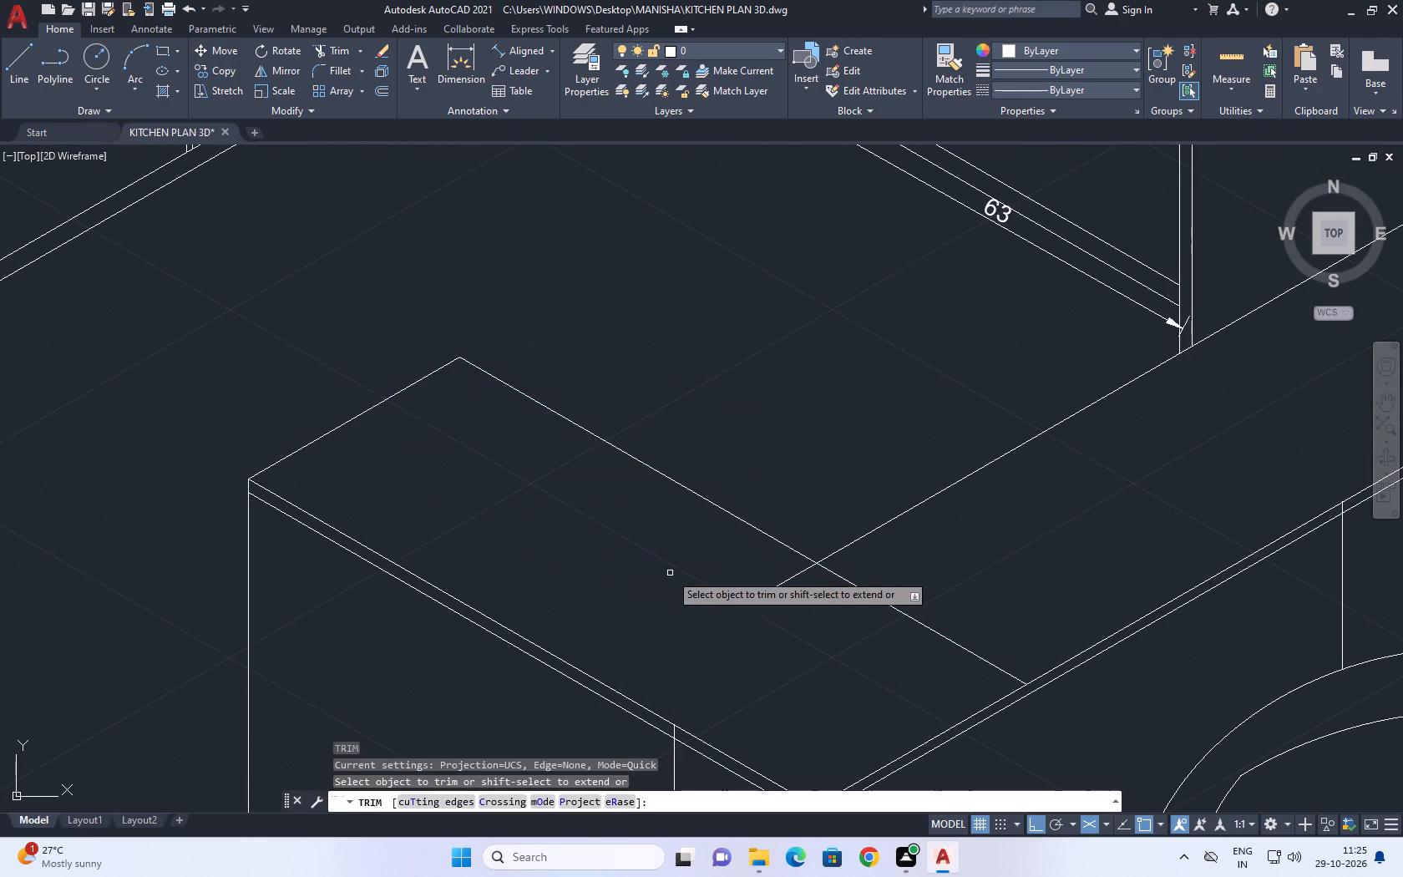
pyautogui.moveTo(686, 578); pyautogui.dragTo(715, 585)
pyautogui.moveTo(924, 569); pyautogui.dragTo(914, 575)
pyautogui.click(727, 589)
pyautogui.rightClick(756, 589)
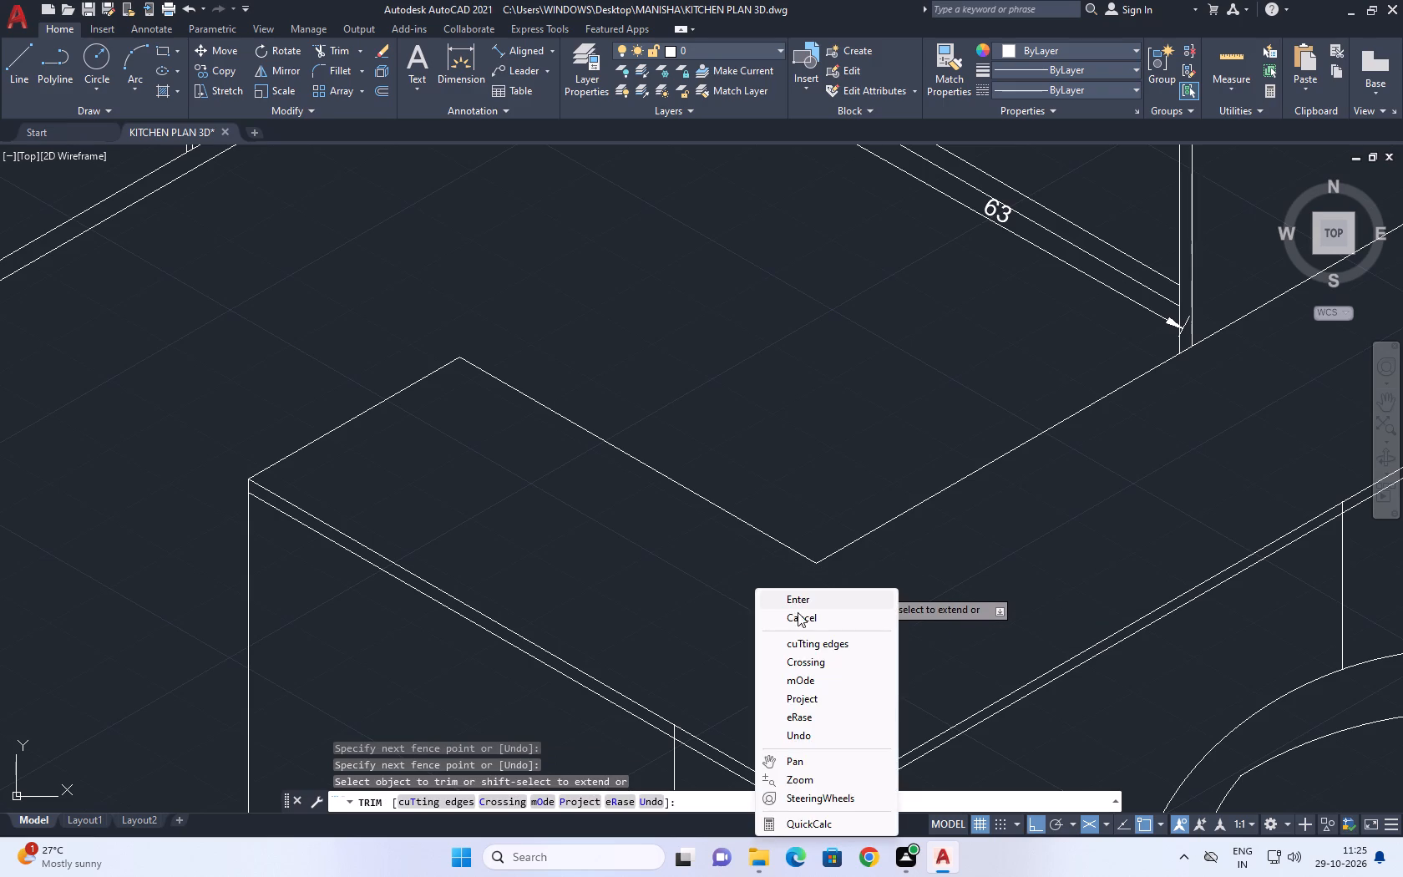
pyautogui.click(800, 614)
# Examine the whole kitchen drawing, including the corrected counter top, cabinets, dimensions and stools.
pyautogui.scroll(-2, 691, 509)
pyautogui.moveTo(698, 507); pyautogui.dragTo(705, 549, button='middle')
pyautogui.scroll(-2, 704, 534)
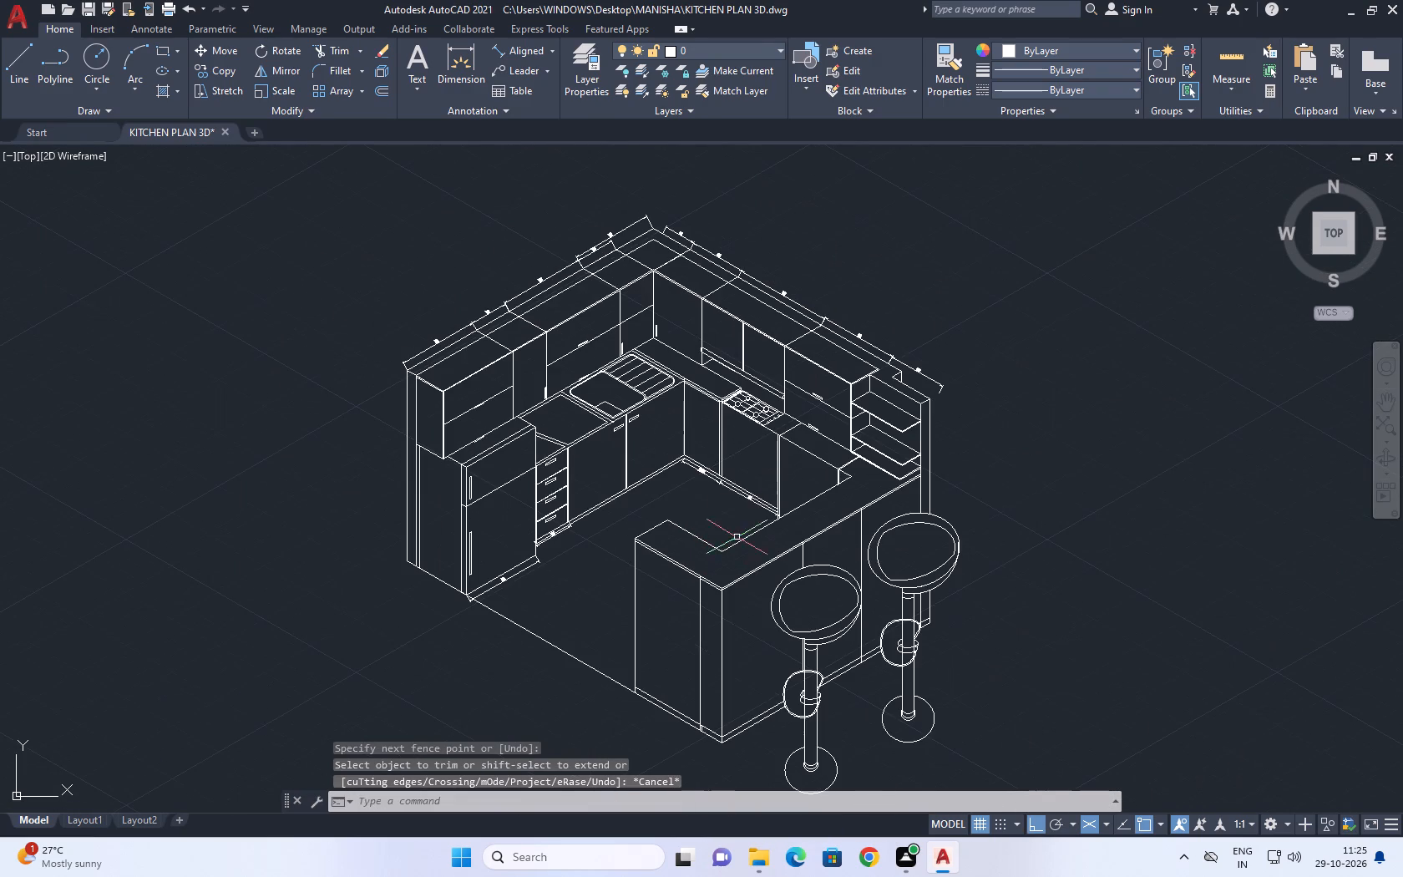
pyautogui.moveTo(616, 446); pyautogui.dragTo(508, 425, button='middle')
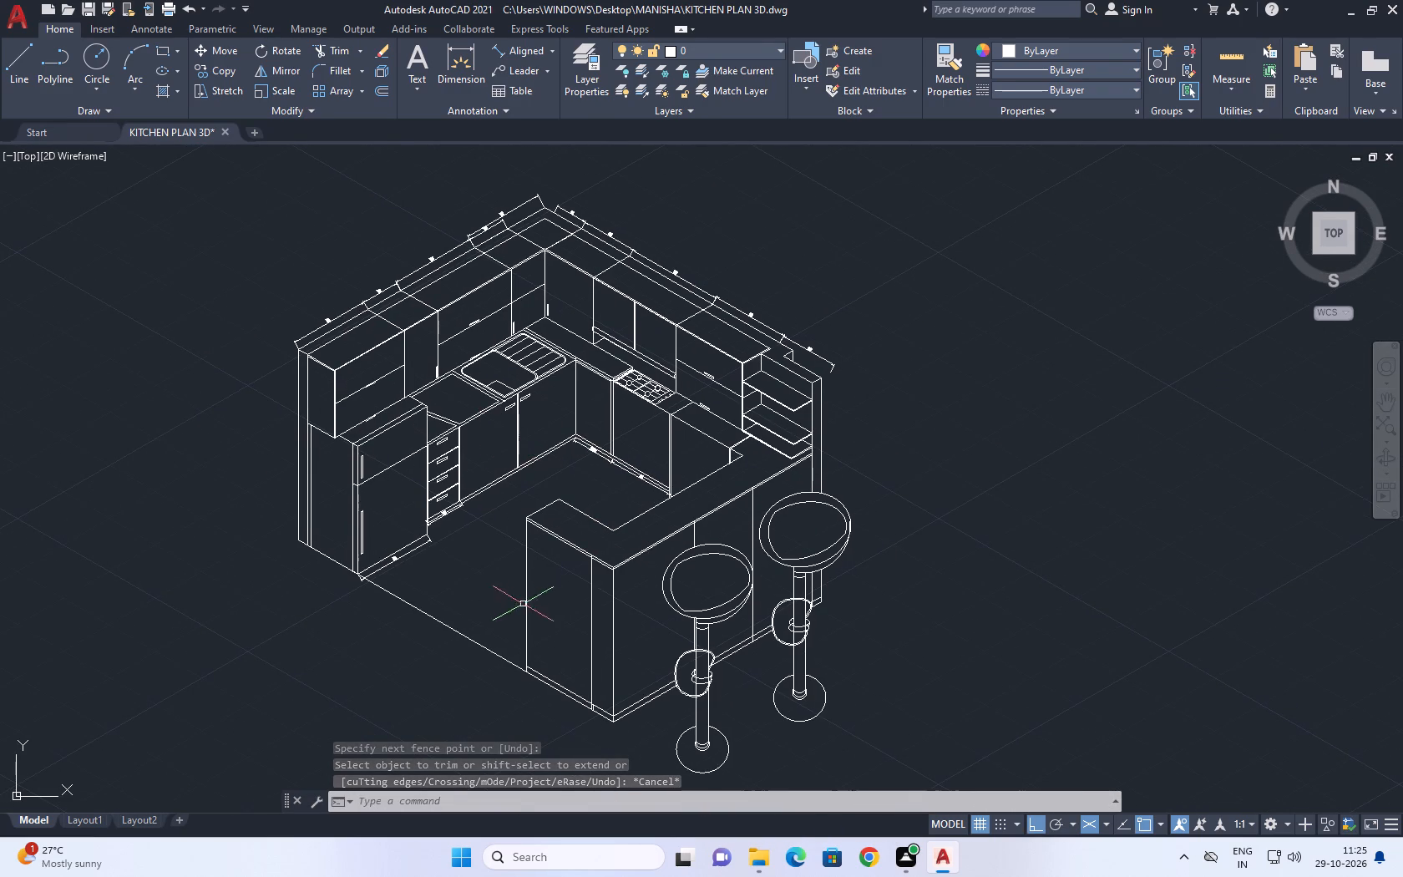
pyautogui.moveTo(506, 515); pyautogui.dragTo(569, 495, button='middle')
pyautogui.scroll(3, 609, 579)
pyautogui.scroll(-3, 645, 423)
pyautogui.moveTo(645, 423); pyautogui.dragTo(665, 530, button='middle')
pyautogui.moveTo(705, 565); pyautogui.dragTo(630, 533, button='middle')
pyautogui.scroll(-1, 627, 532)
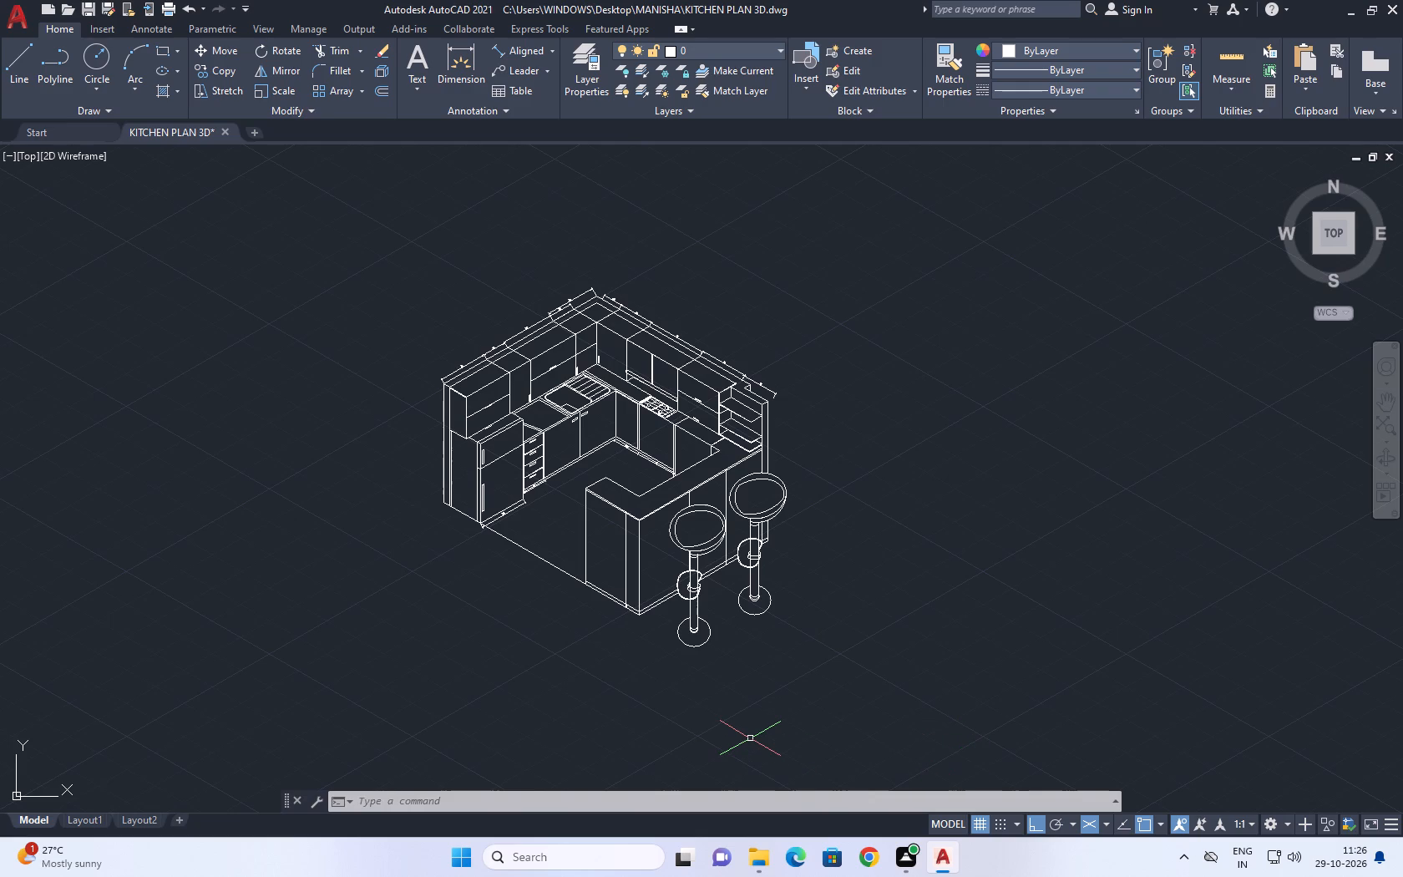
pyautogui.scroll(2, 620, 406)
pyautogui.moveTo(605, 408); pyautogui.dragTo(598, 438, button='middle')
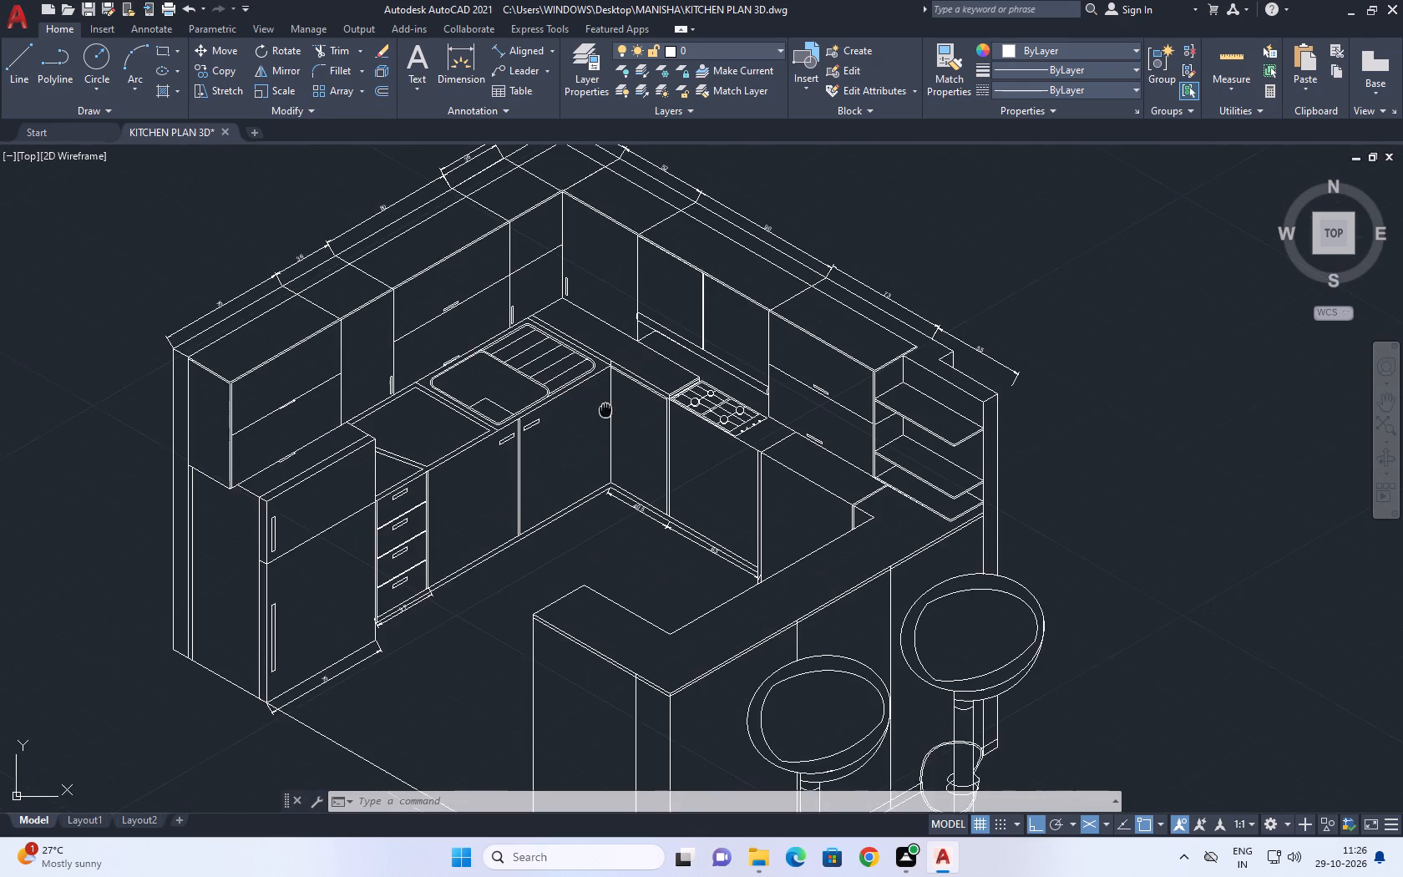
pyautogui.moveTo(598, 438); pyautogui.dragTo(591, 438, button='middle')
pyautogui.scroll(-1, 593, 423)
pyautogui.moveTo(657, 458); pyautogui.dragTo(640, 417, button='middle')
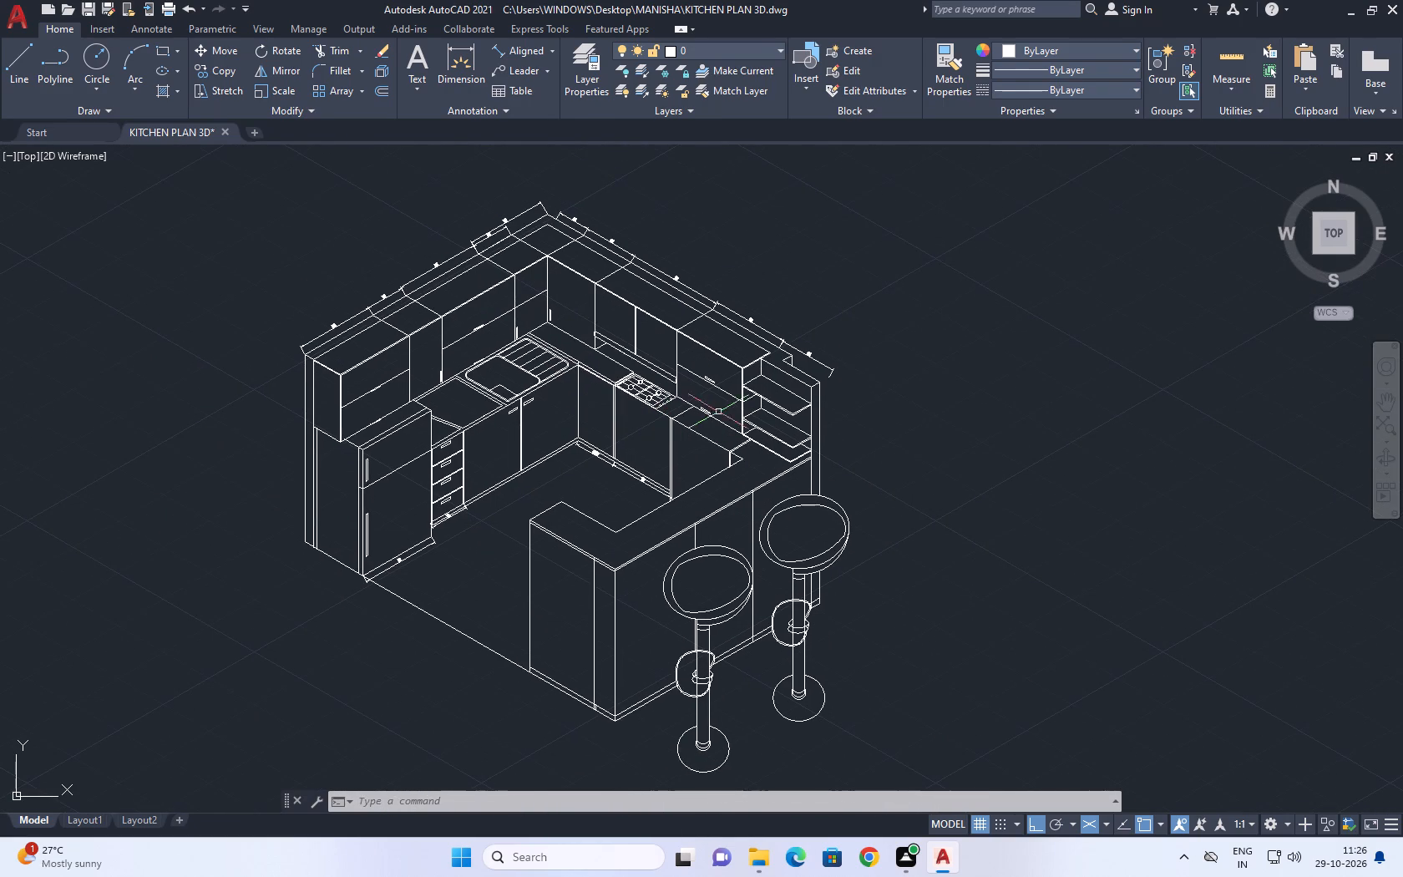
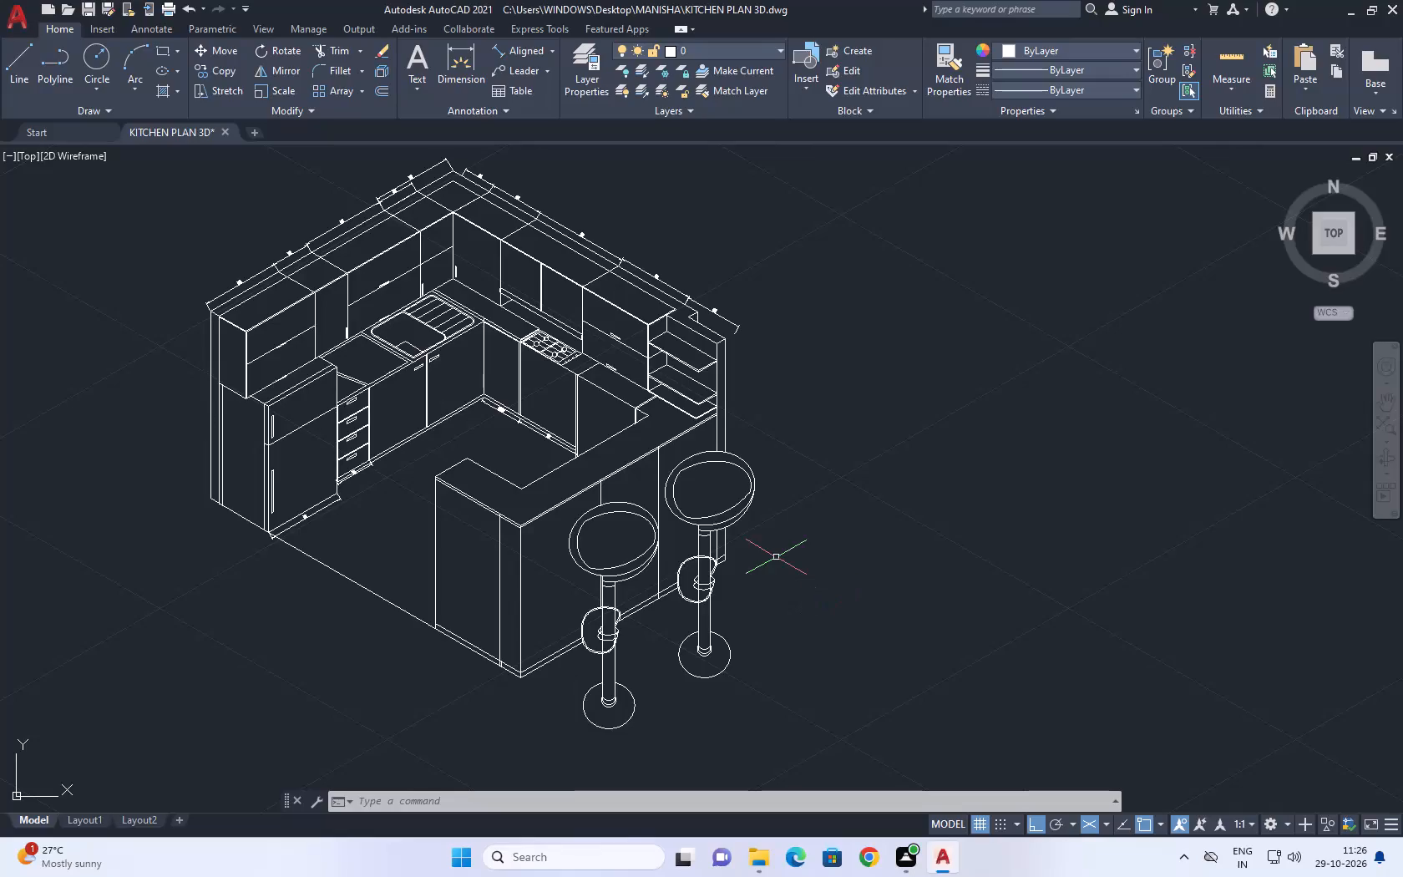
# Save the drawing as KITCHEN PLAN 3D in the MANISHA folder in AutoCAD 2018 format, replacing the existing file.
pyautogui.click(8, 19)
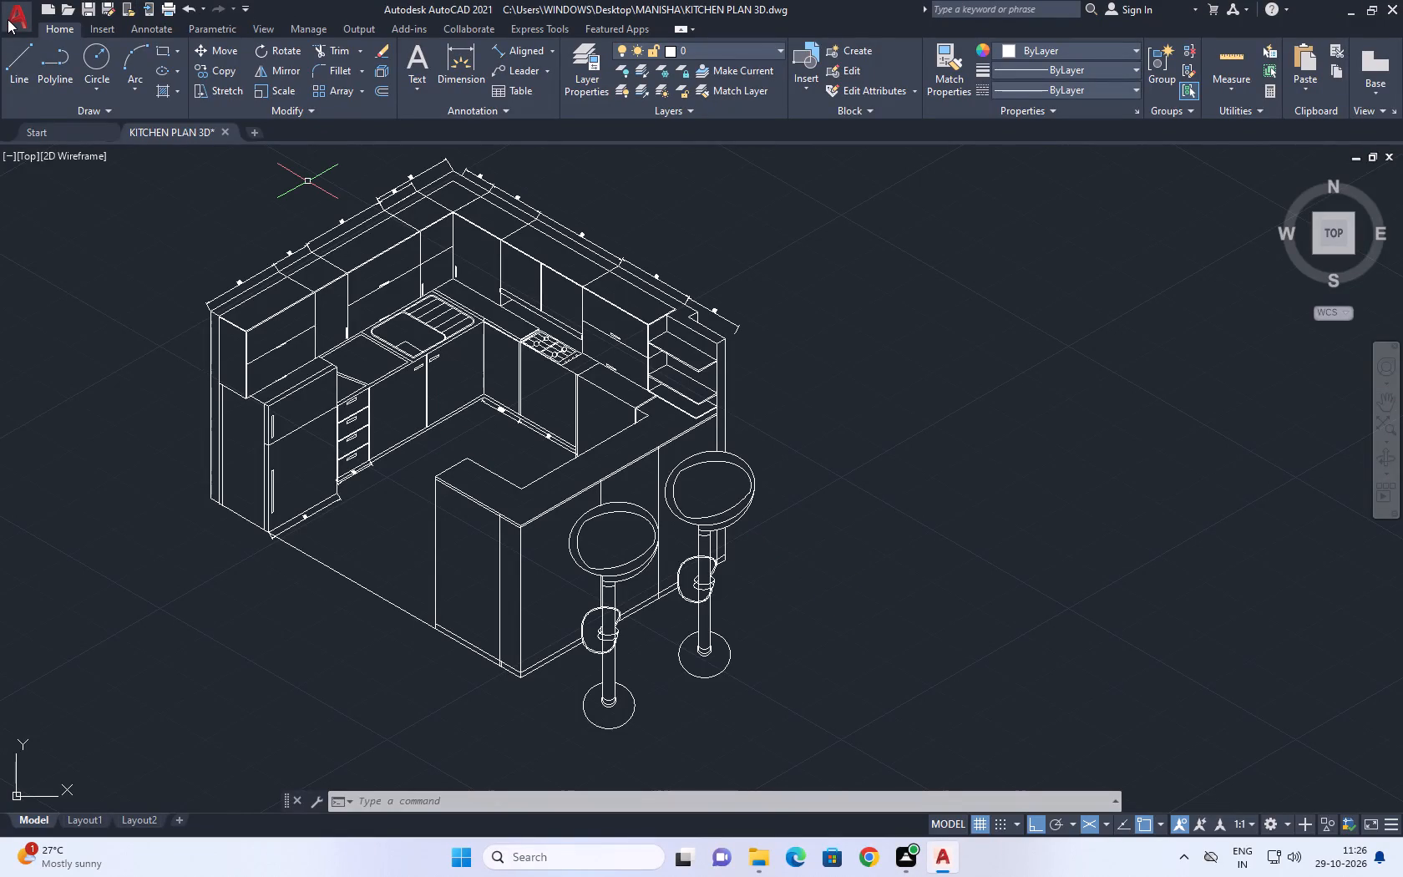
pyautogui.click(69, 210)
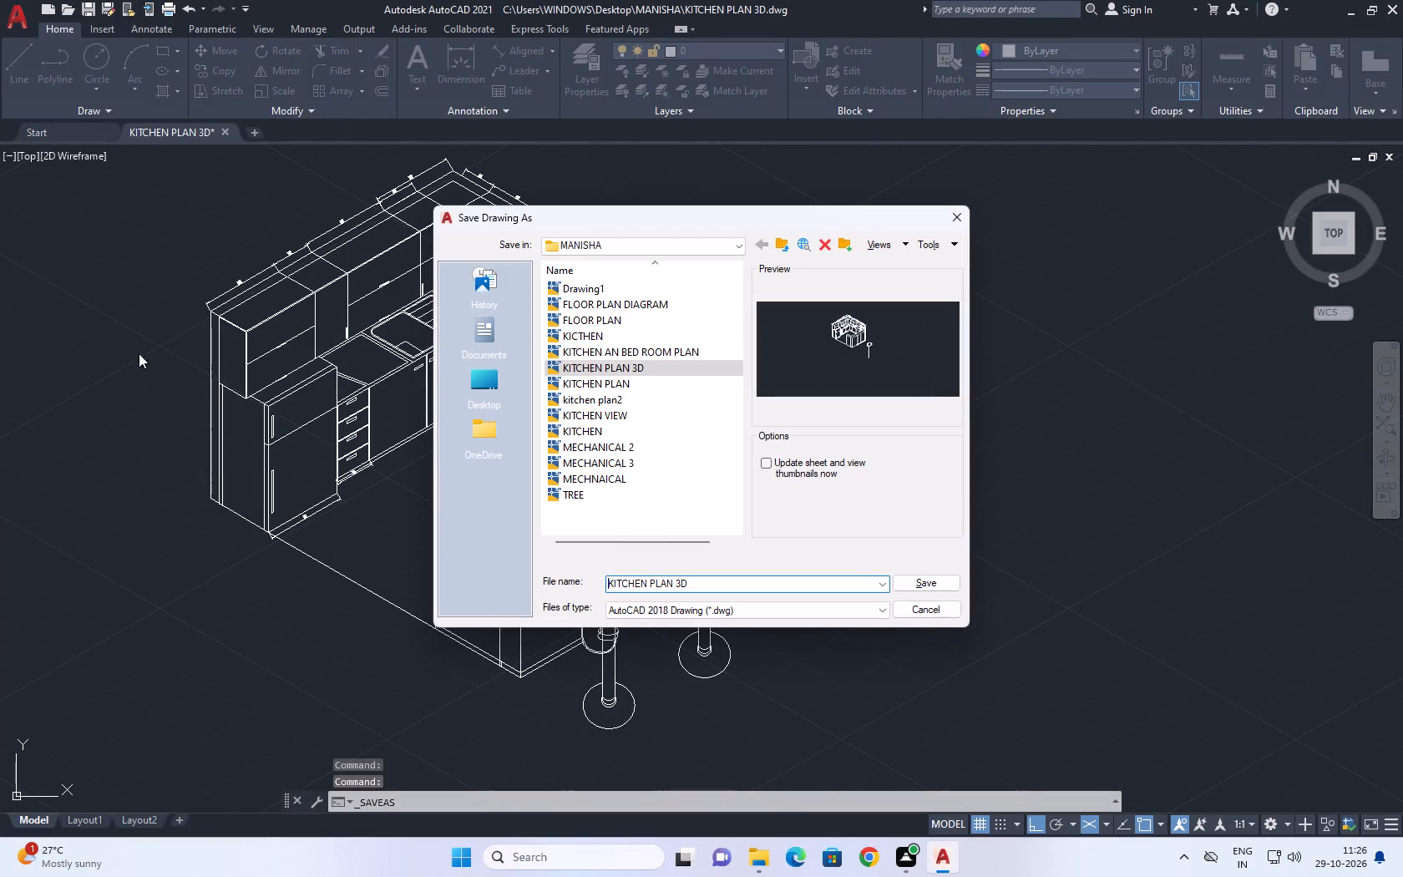
pyautogui.click(920, 580)
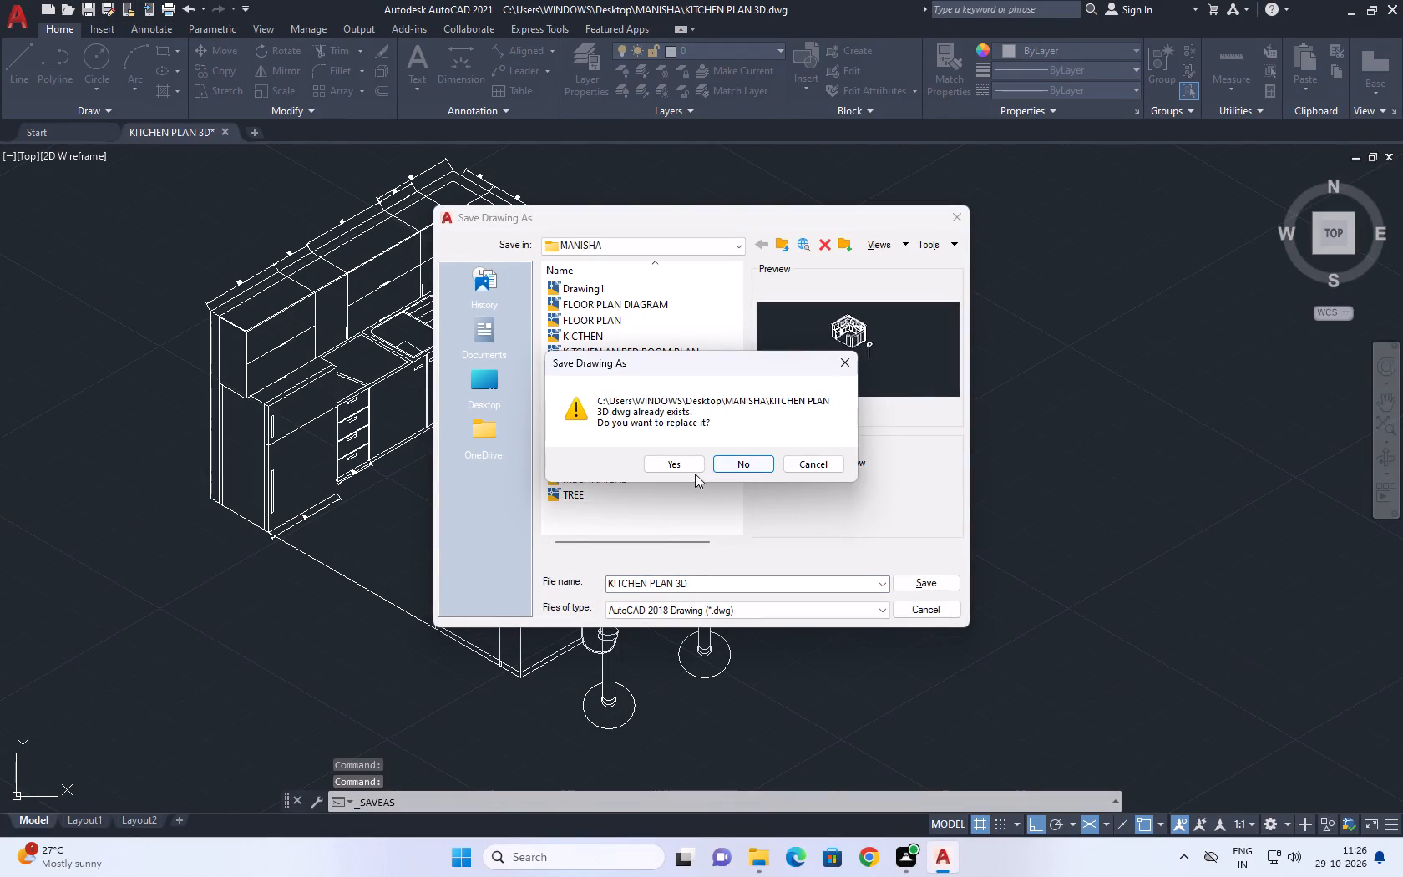
pyautogui.click(686, 468)
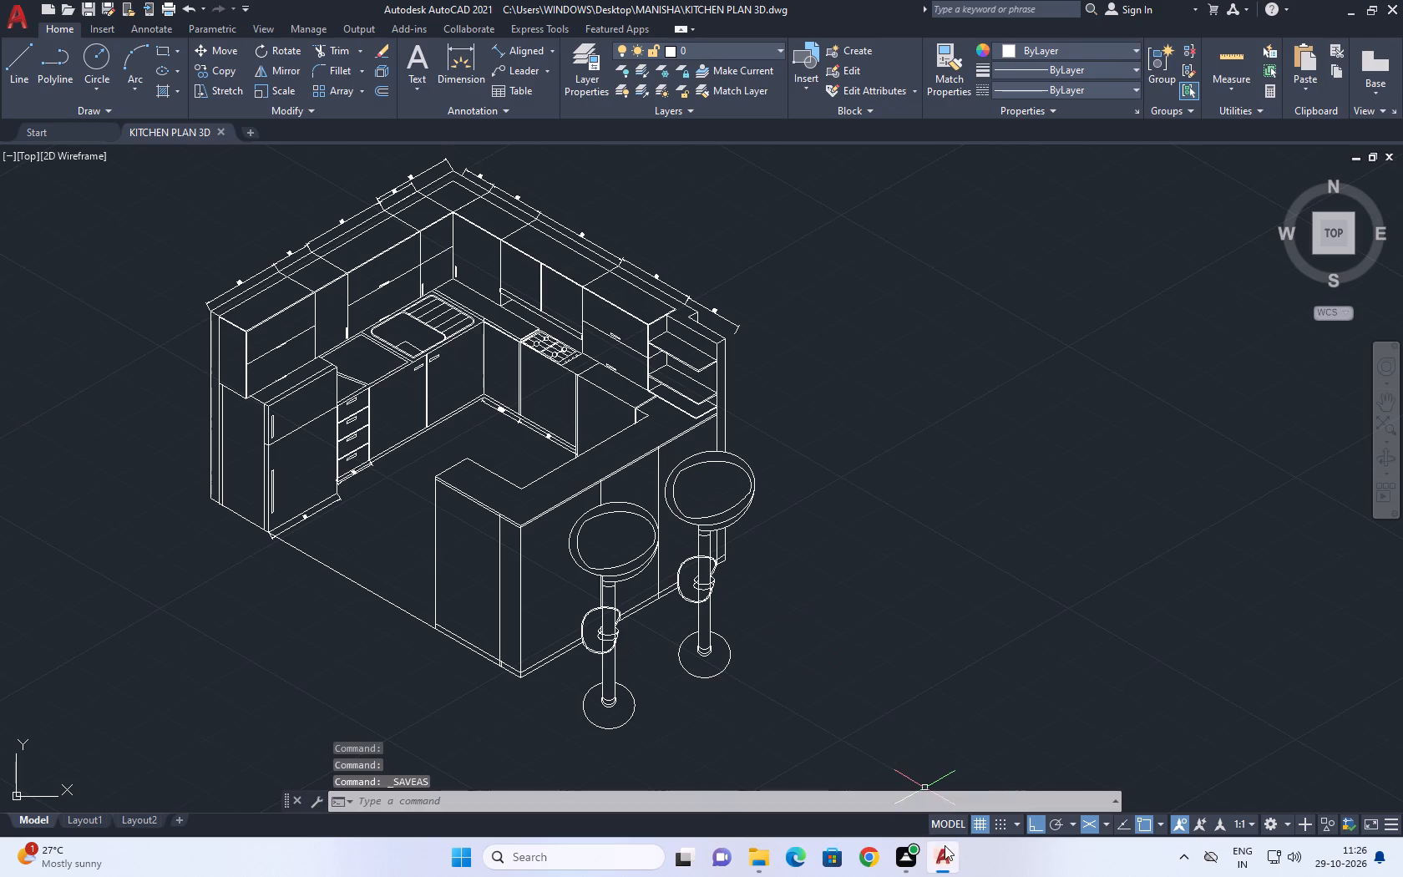
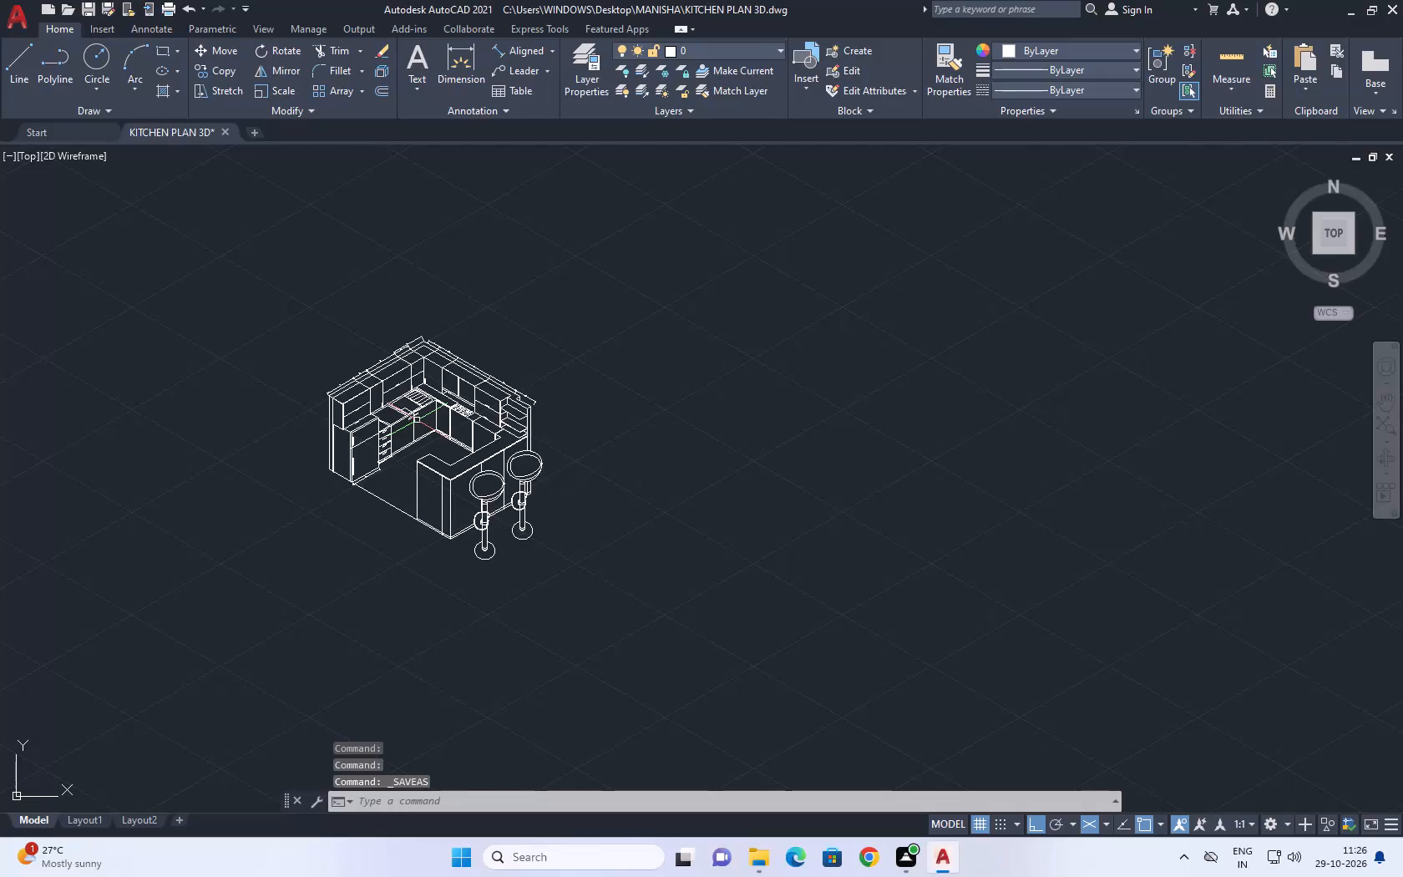
# Set up a plot with the previous plot settings, window the whole kitchen view including the stools, and preview it.
pyautogui.hotkey('ctrl', 'p')
pyautogui.click(582, 251)
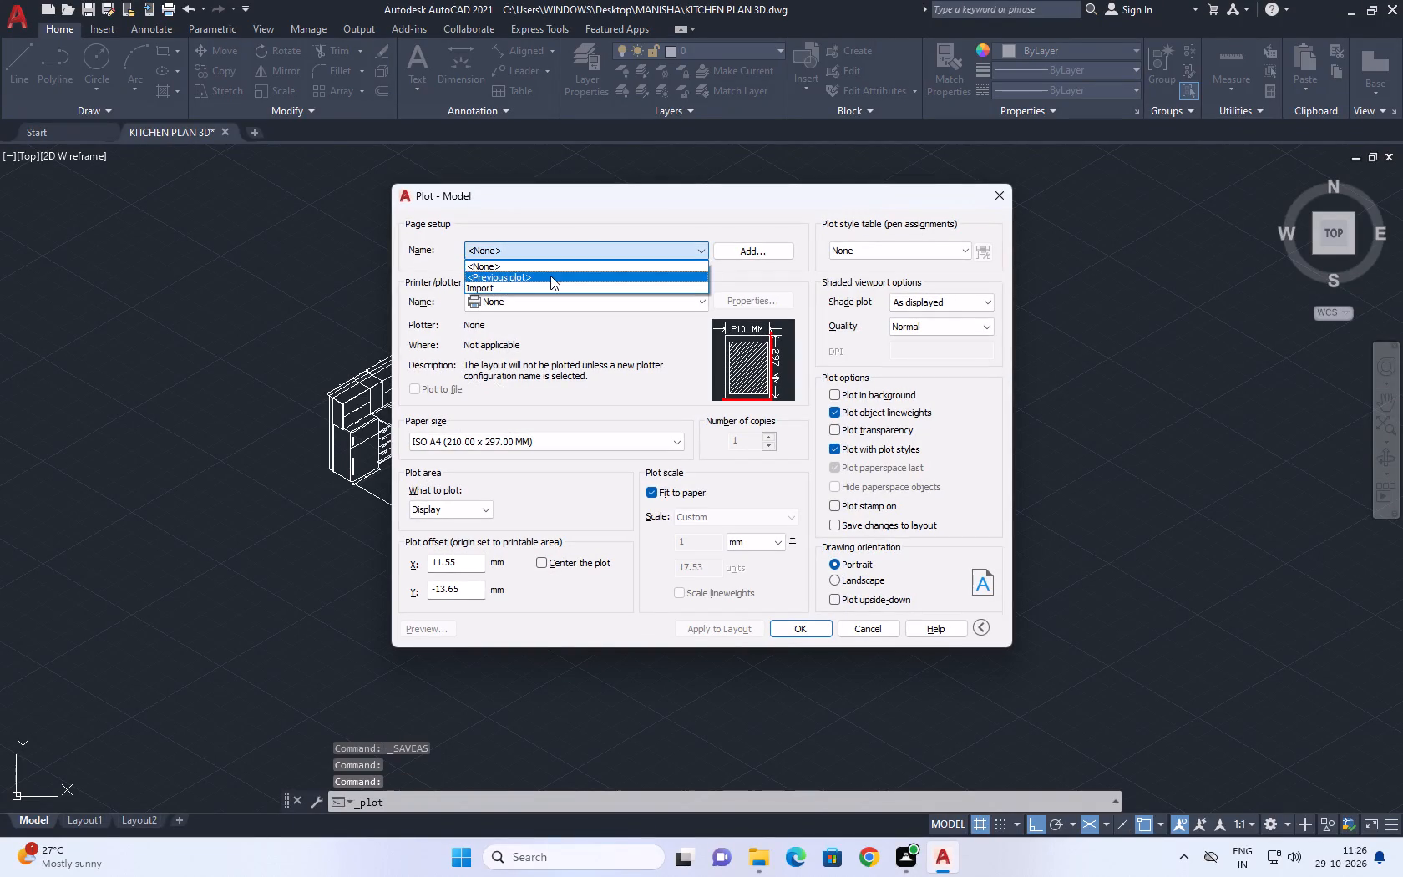
pyautogui.click(550, 276)
pyautogui.click(547, 506)
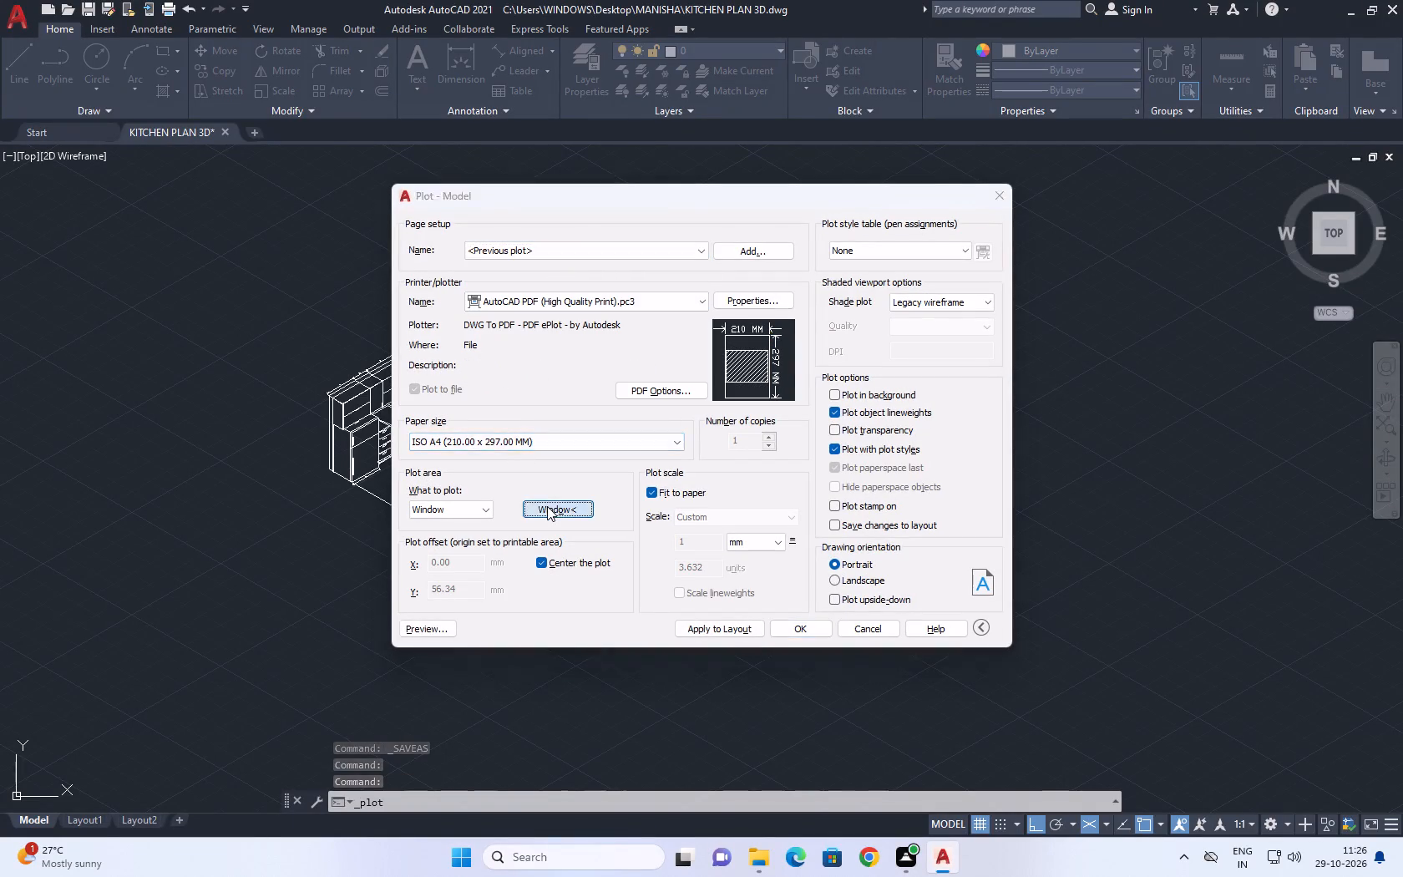
pyautogui.click(311, 312)
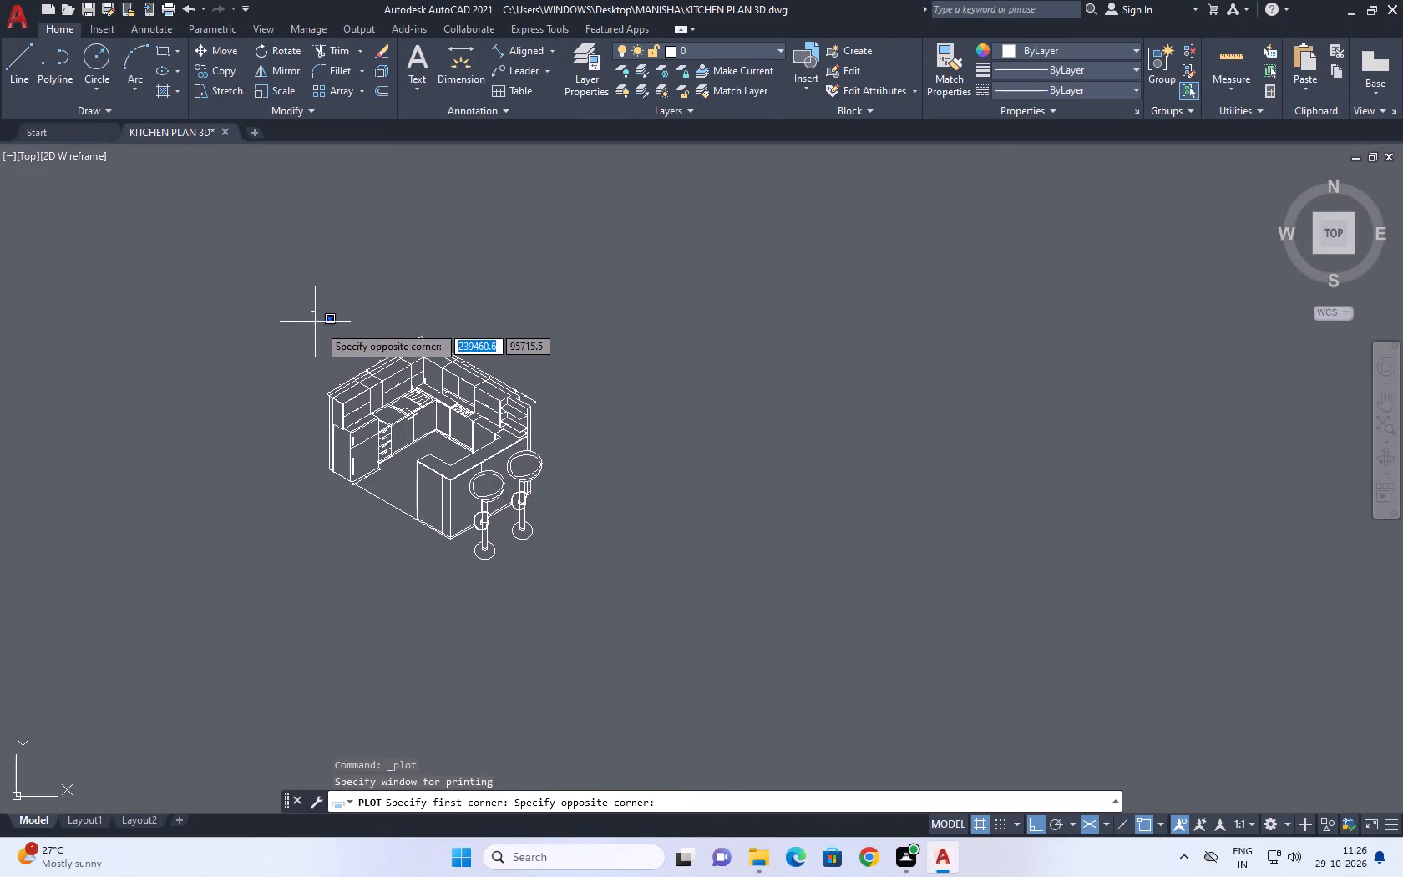
pyautogui.click(554, 574)
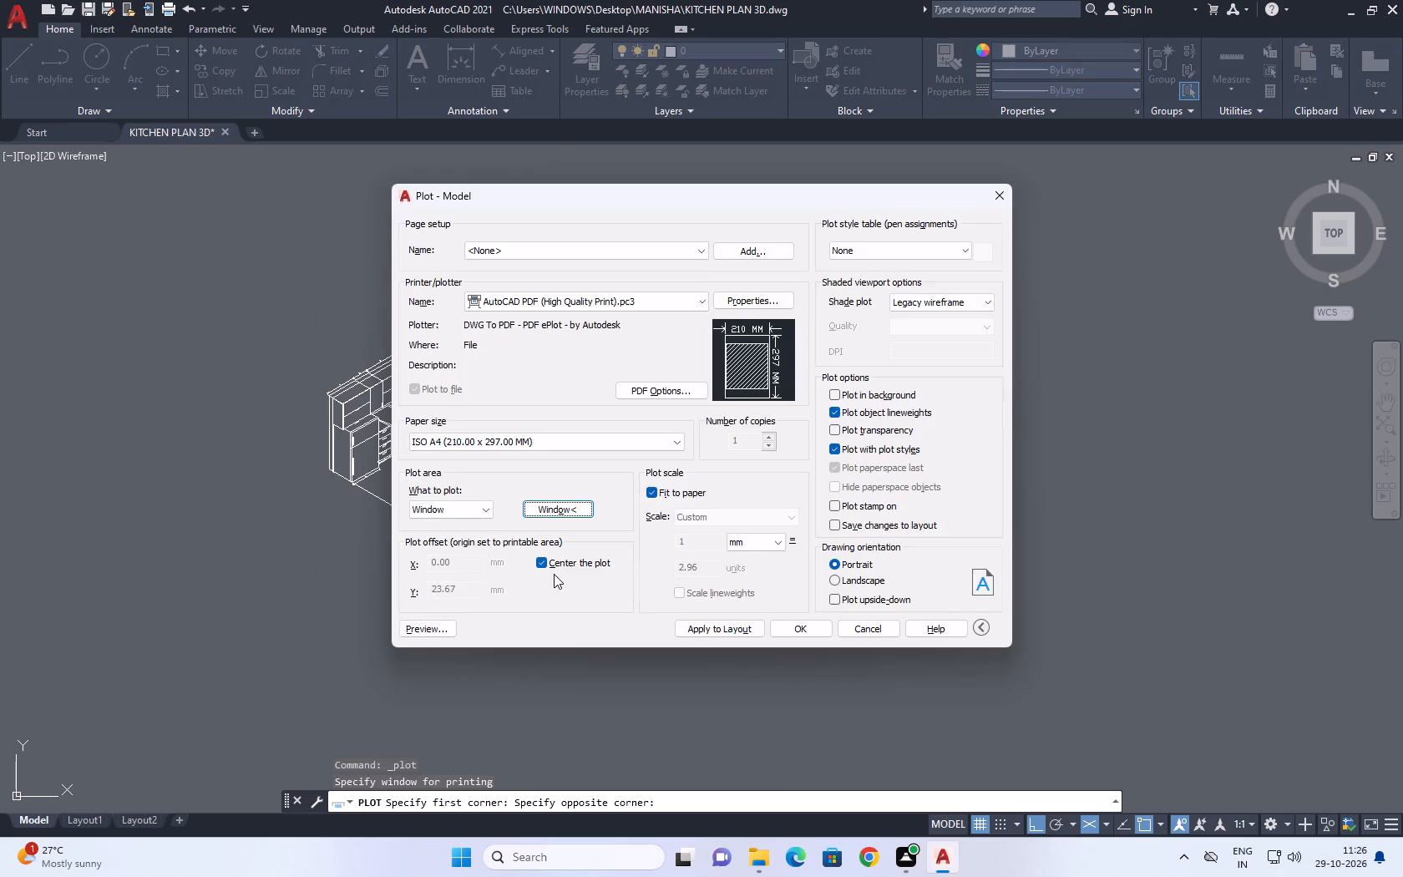
pyautogui.click(435, 626)
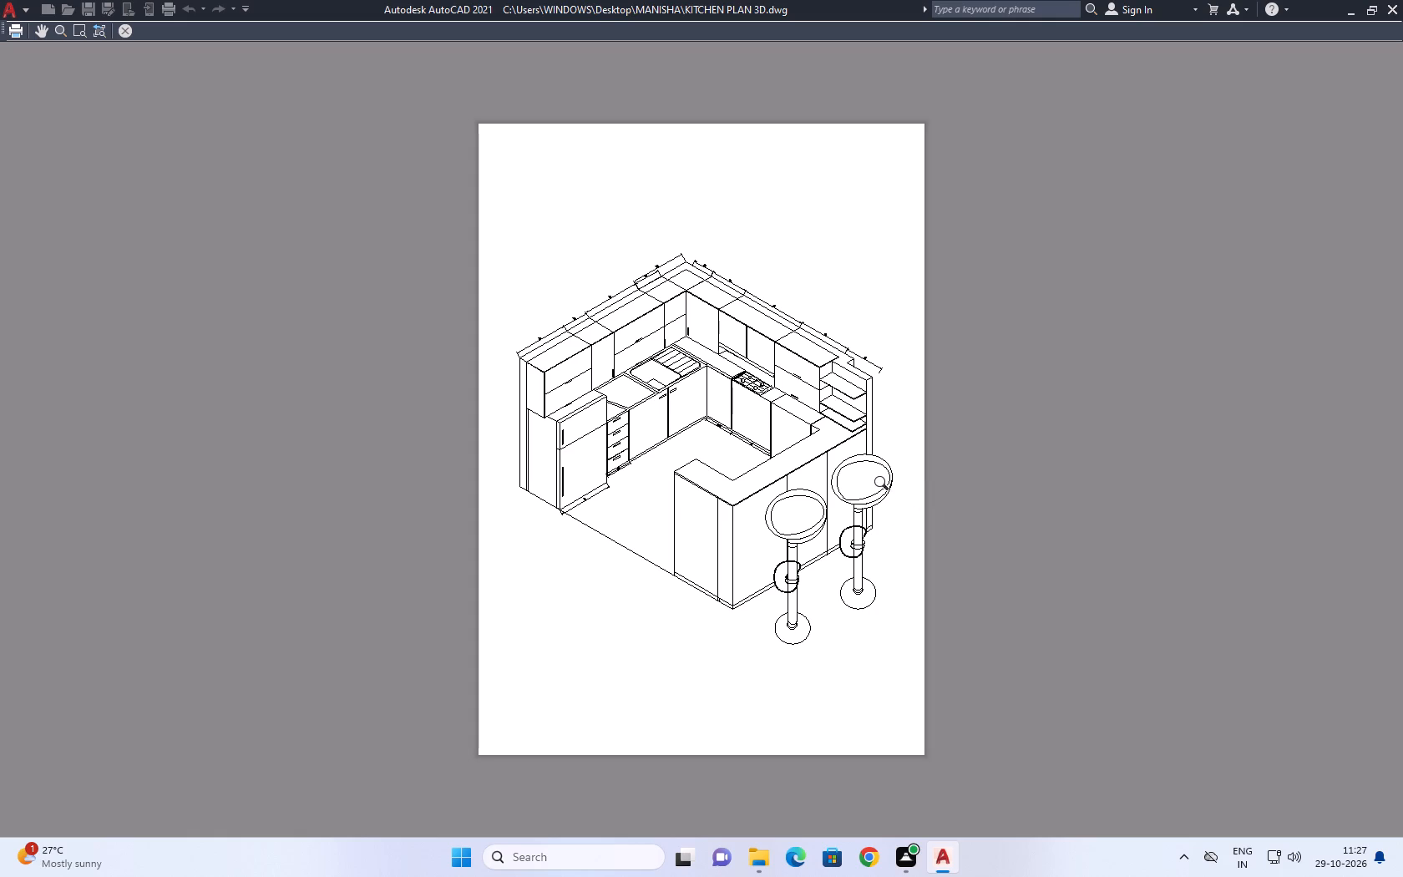
pyautogui.press('Return')
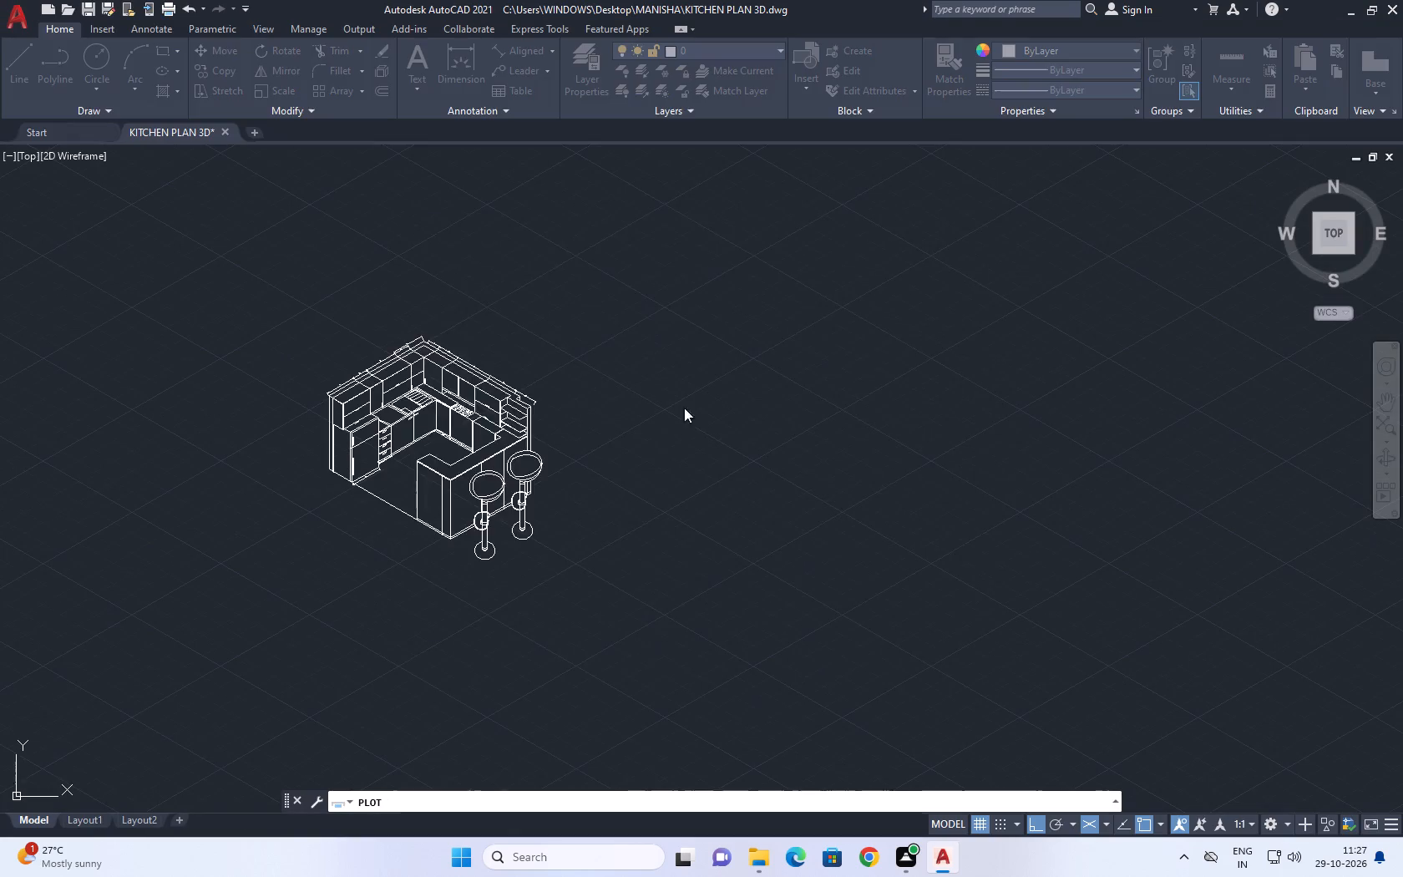
# Plot the kitchen view to KITCHEN PLAN 3D-Model.pdf in the MANISHA folder on the Desktop and close the opened PDF.
pyautogui.click(791, 626)
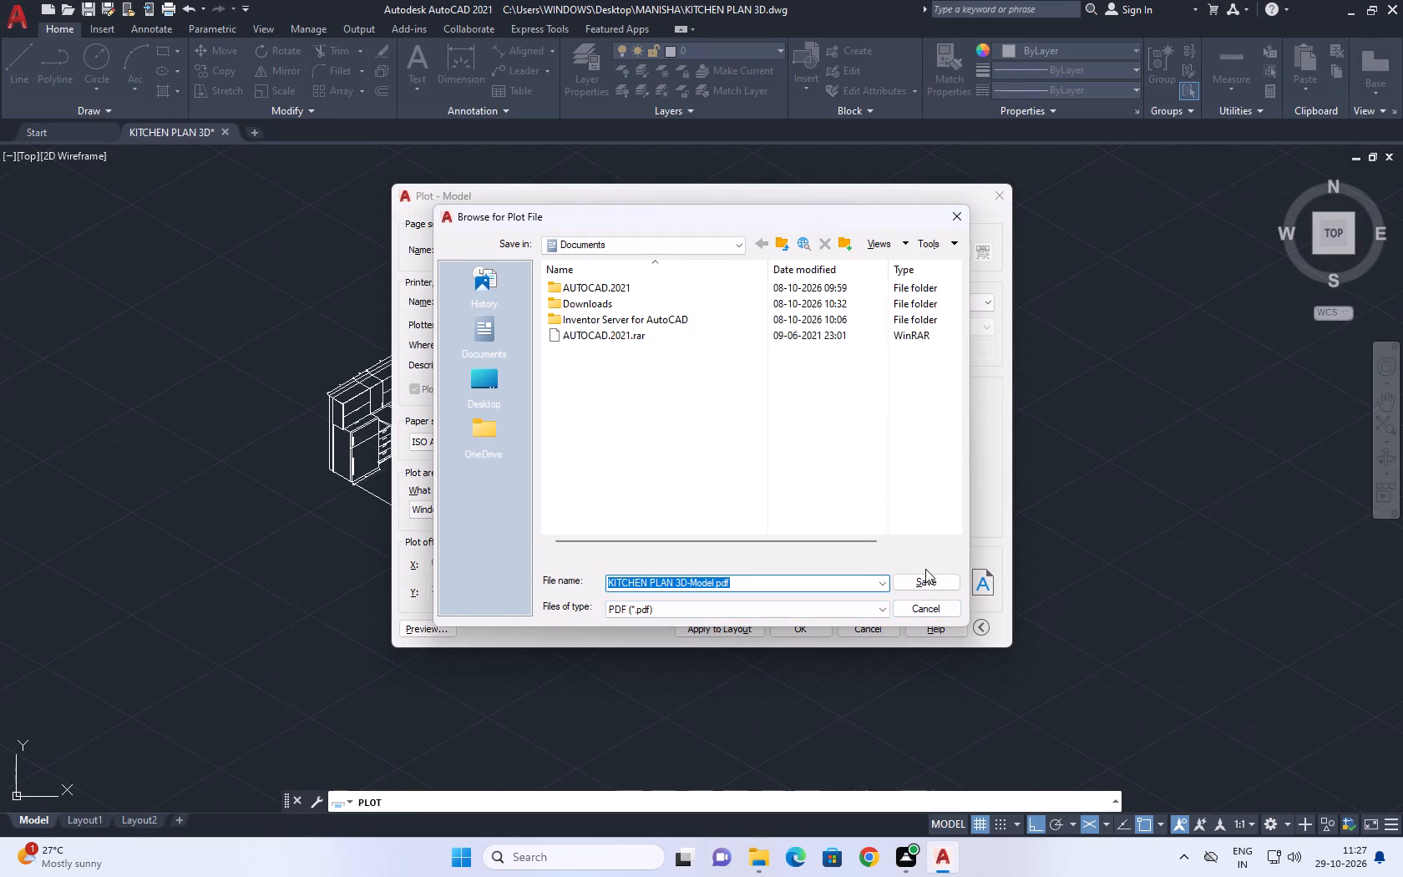
pyautogui.click(491, 393)
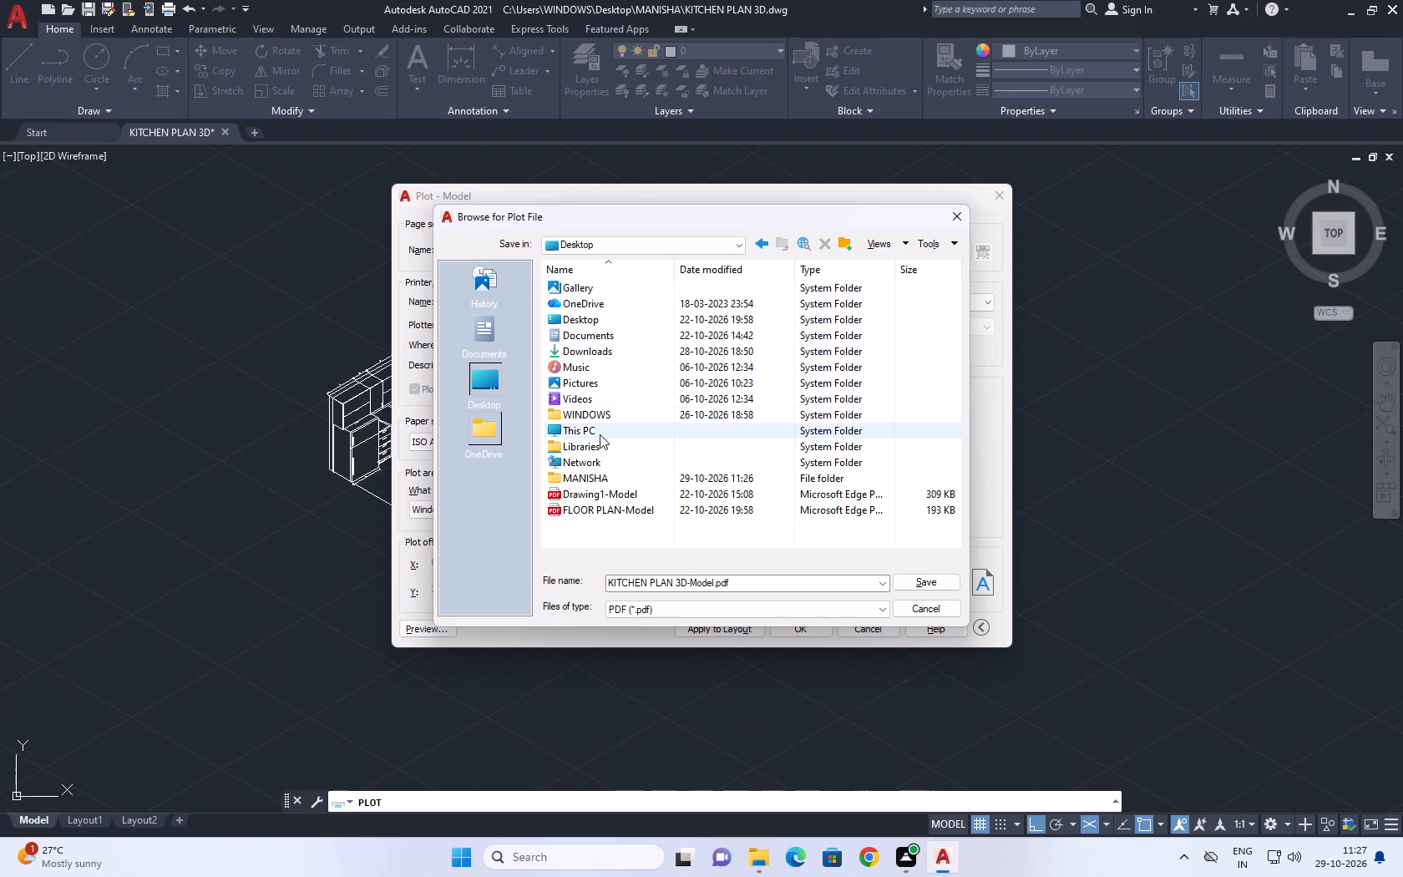
pyautogui.doubleClick(620, 482)
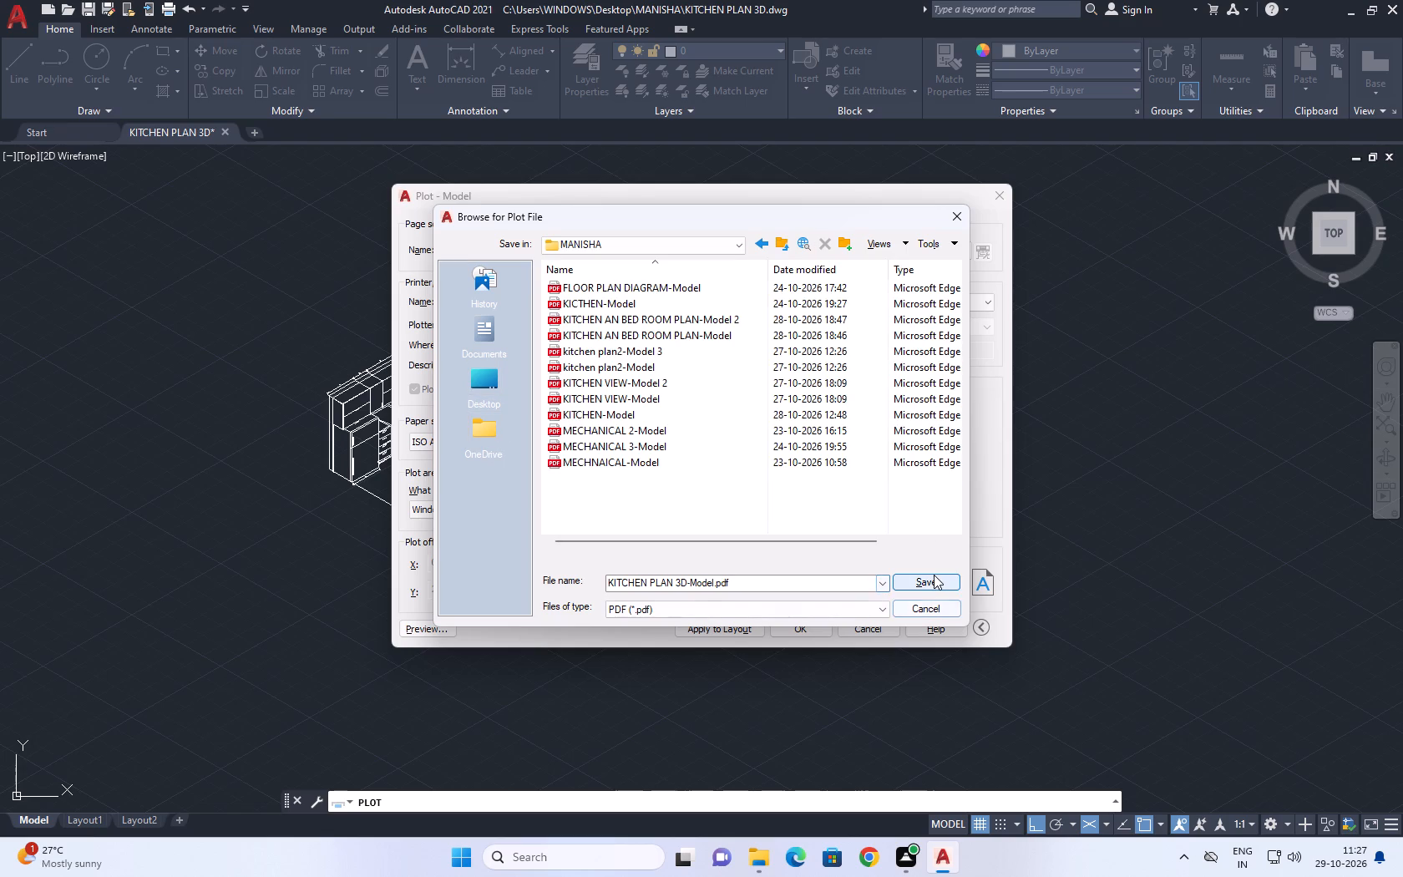
pyautogui.click(934, 576)
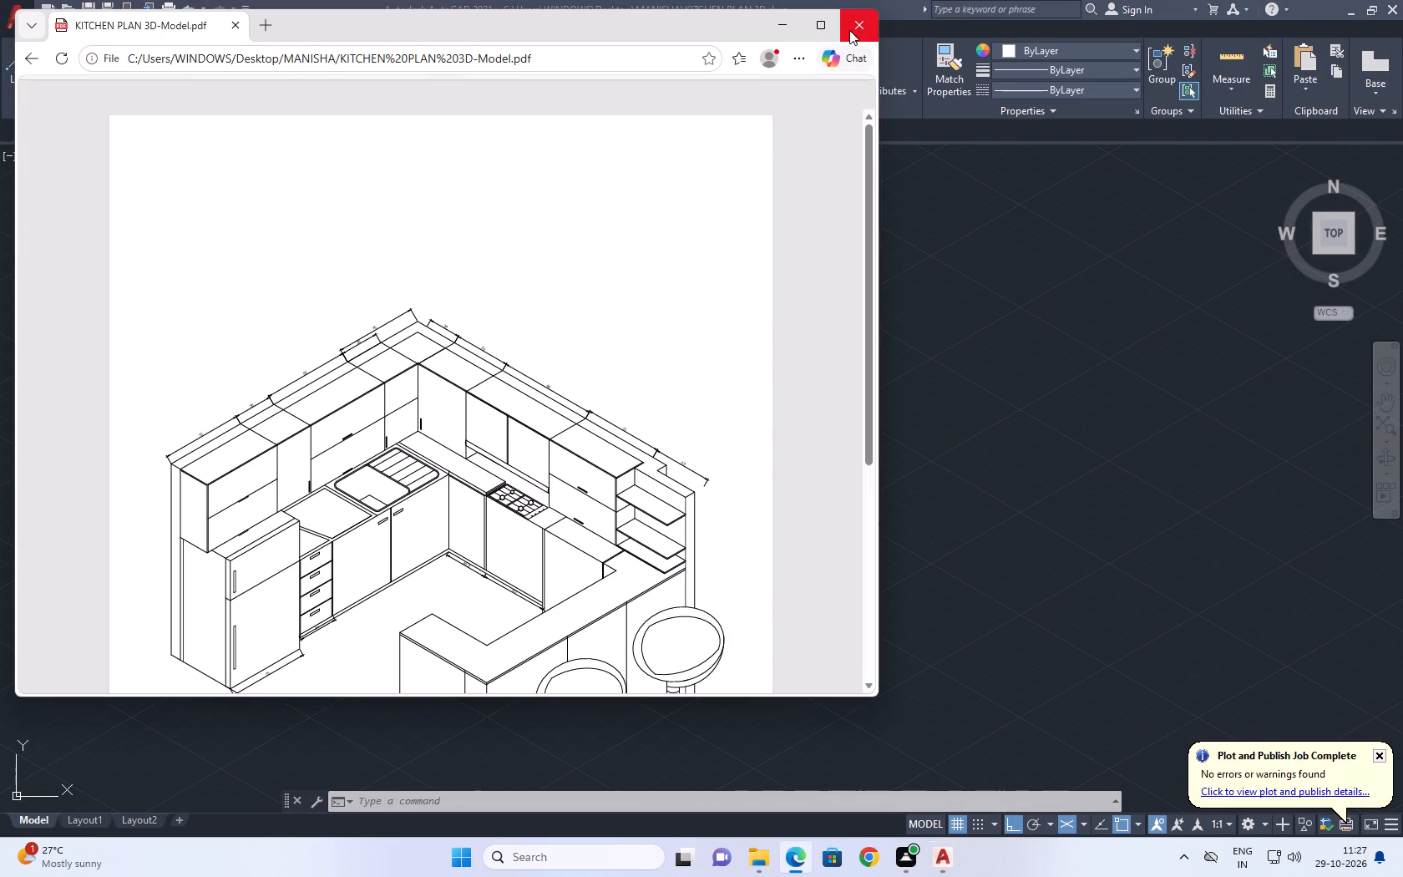
pyautogui.click(853, 28)
# Query the drawing's log file name.
pyautogui.moveTo(945, 498); pyautogui.dragTo(681, 454, button='middle')
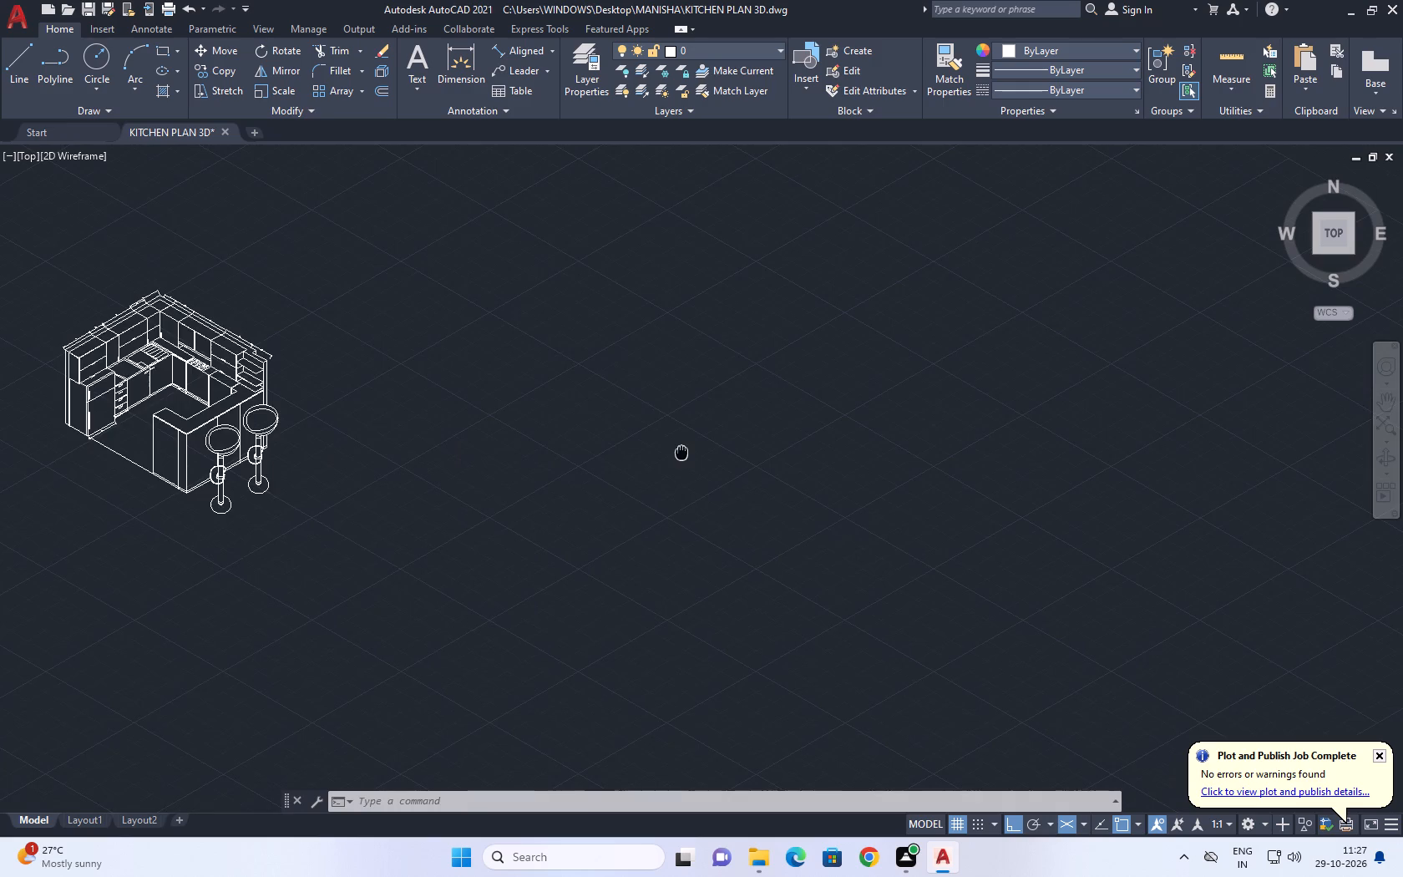
pyautogui.moveTo(681, 454); pyautogui.dragTo(807, 552, button='middle')
pyautogui.write('log')
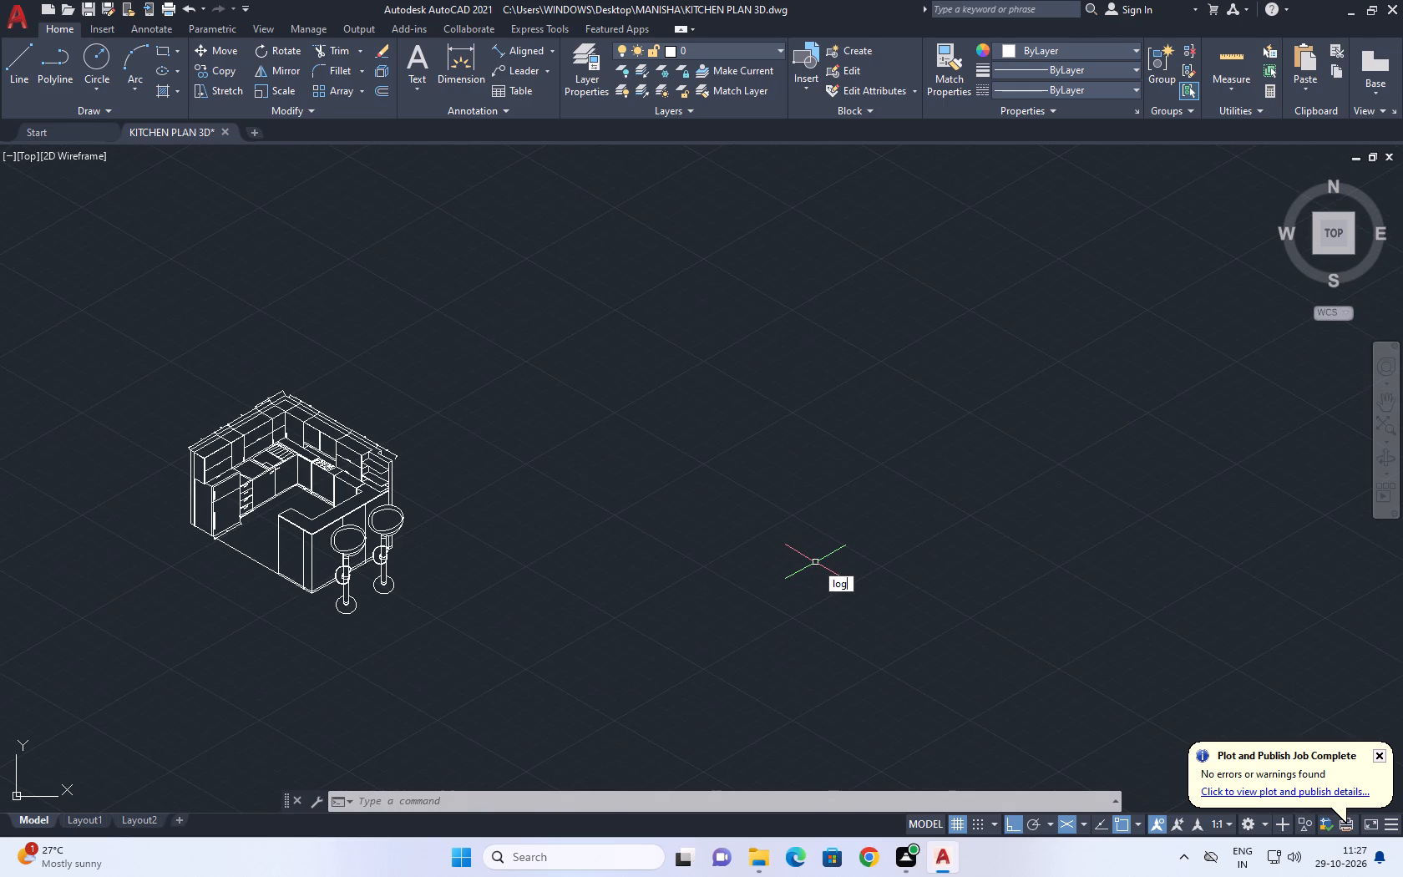
pyautogui.press('space')
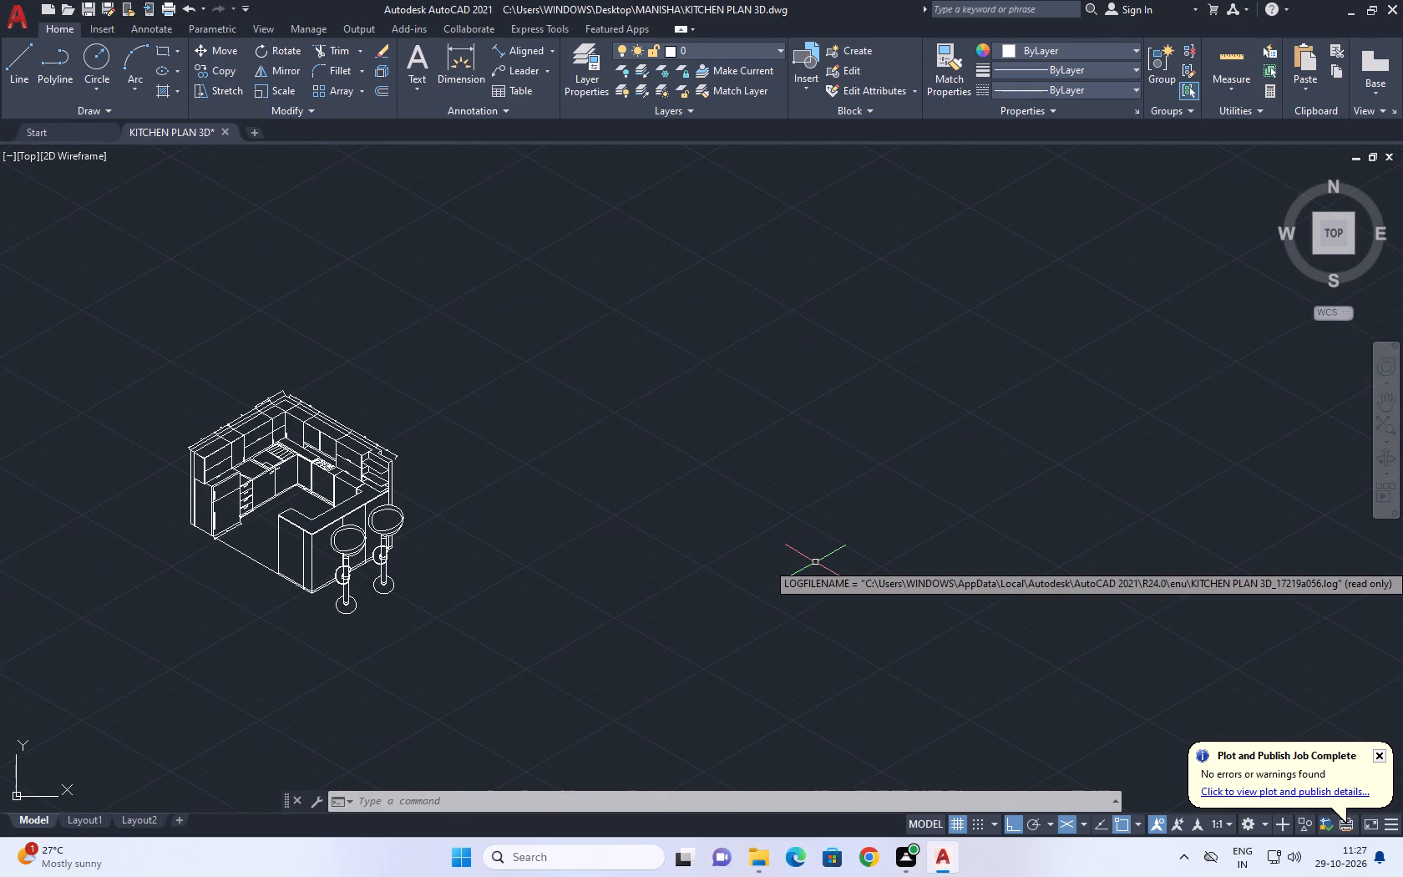